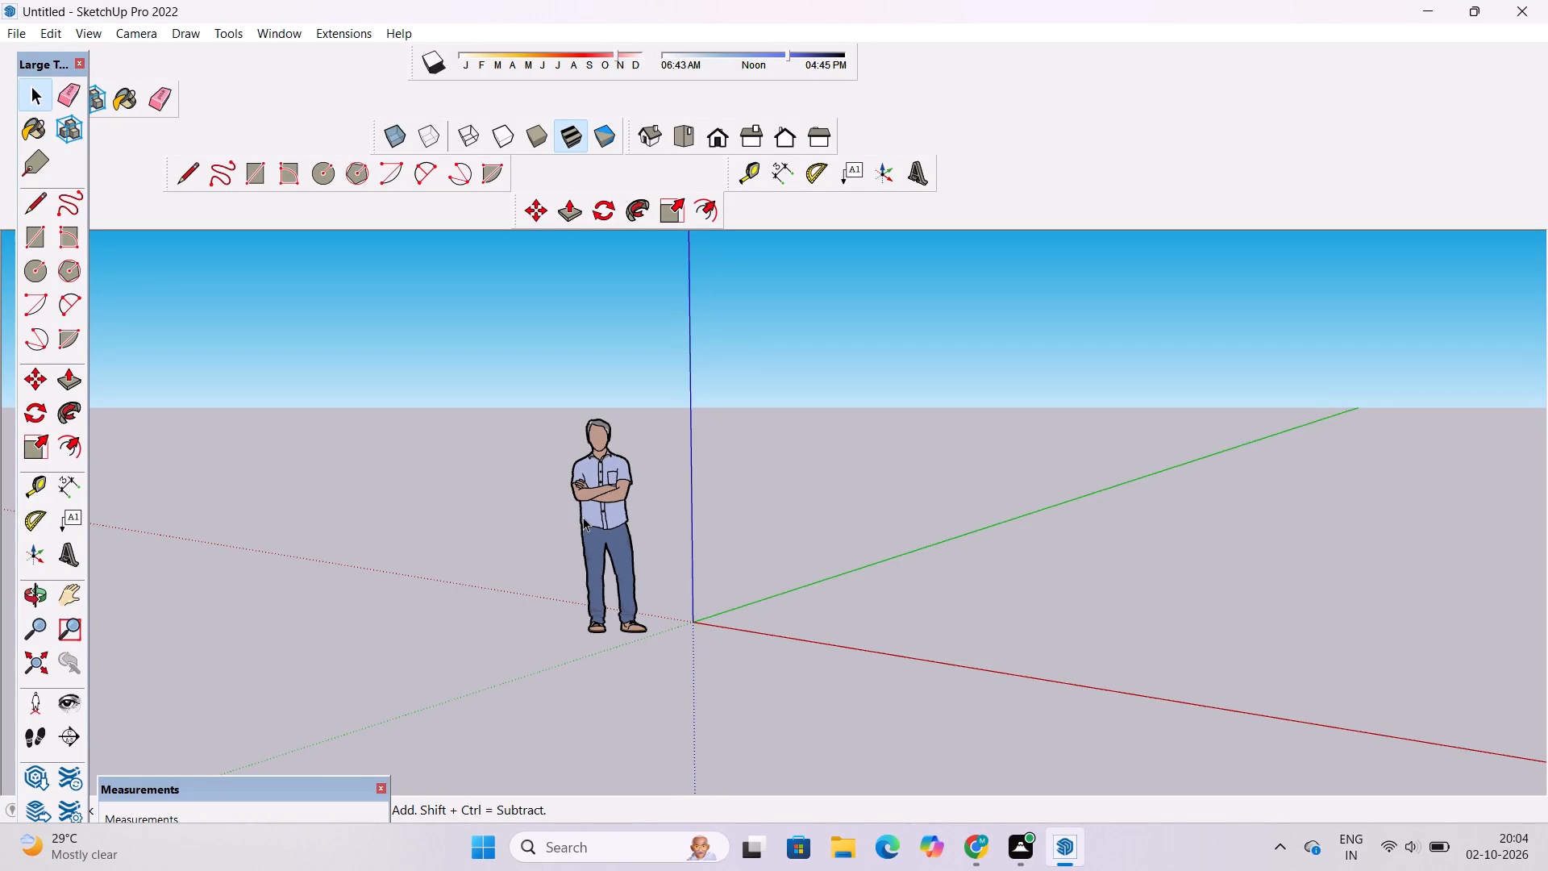
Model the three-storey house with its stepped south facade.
Switch the model to the top view and frame the area around the axes origin.
{"action": "left_click", "coordinate": [684, 136]}
{"action": "scroll", "coordinate": [970, 389], "scroll_direction": "down", "scroll_amount": 4}
{"action": "scroll", "coordinate": [982, 394], "scroll_direction": "up", "scroll_amount": 18}
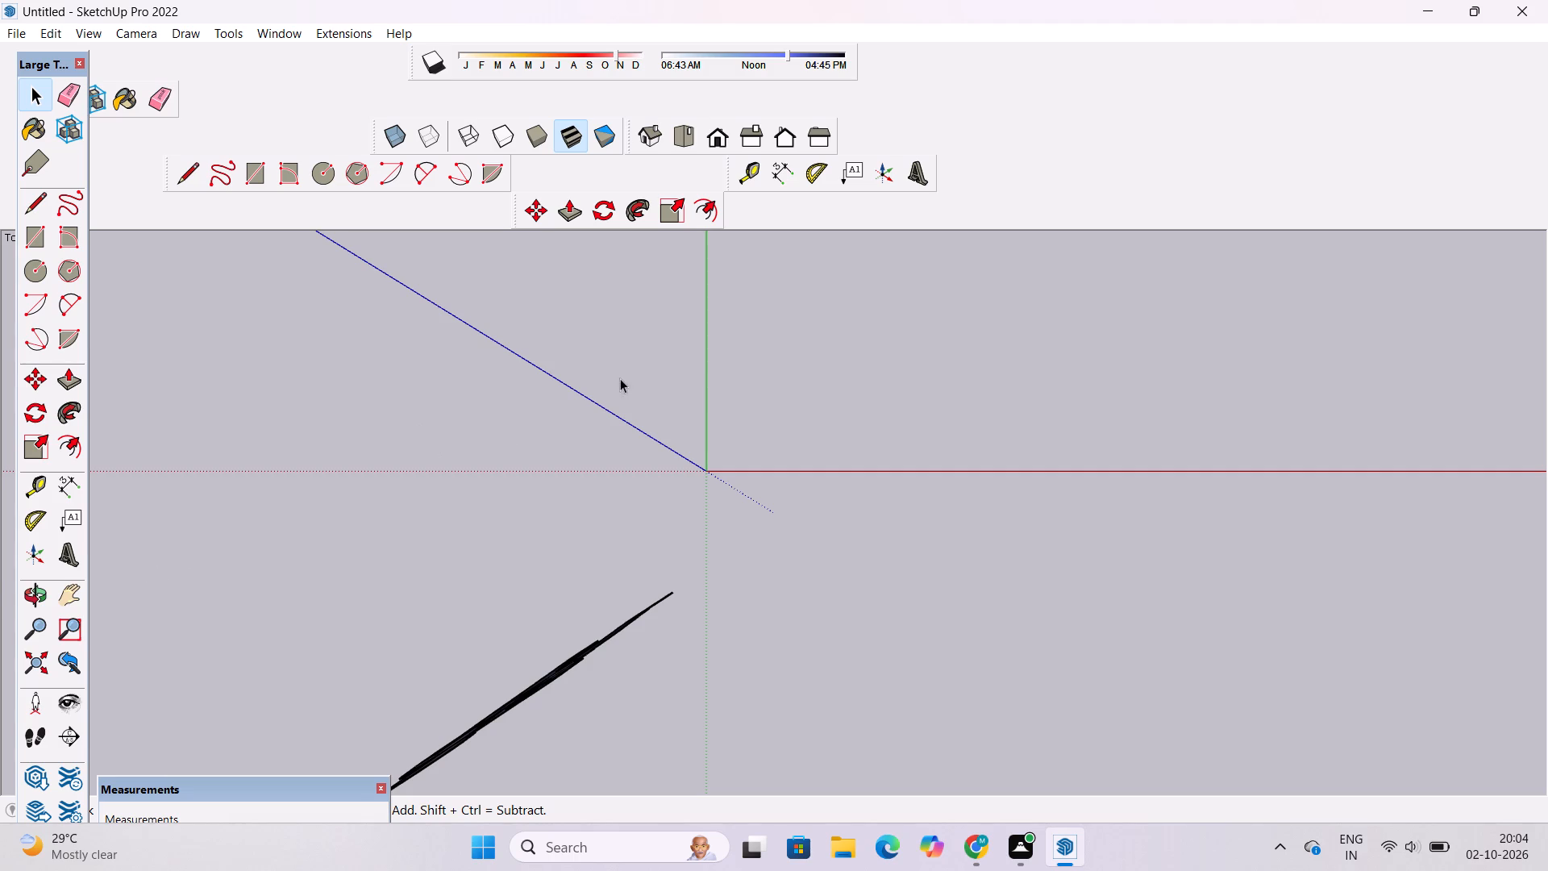
{"action": "scroll", "coordinate": [649, 377], "scroll_direction": "down", "scroll_amount": 2}
{"action": "scroll", "coordinate": [841, 394], "scroll_direction": "up", "scroll_amount": 5}
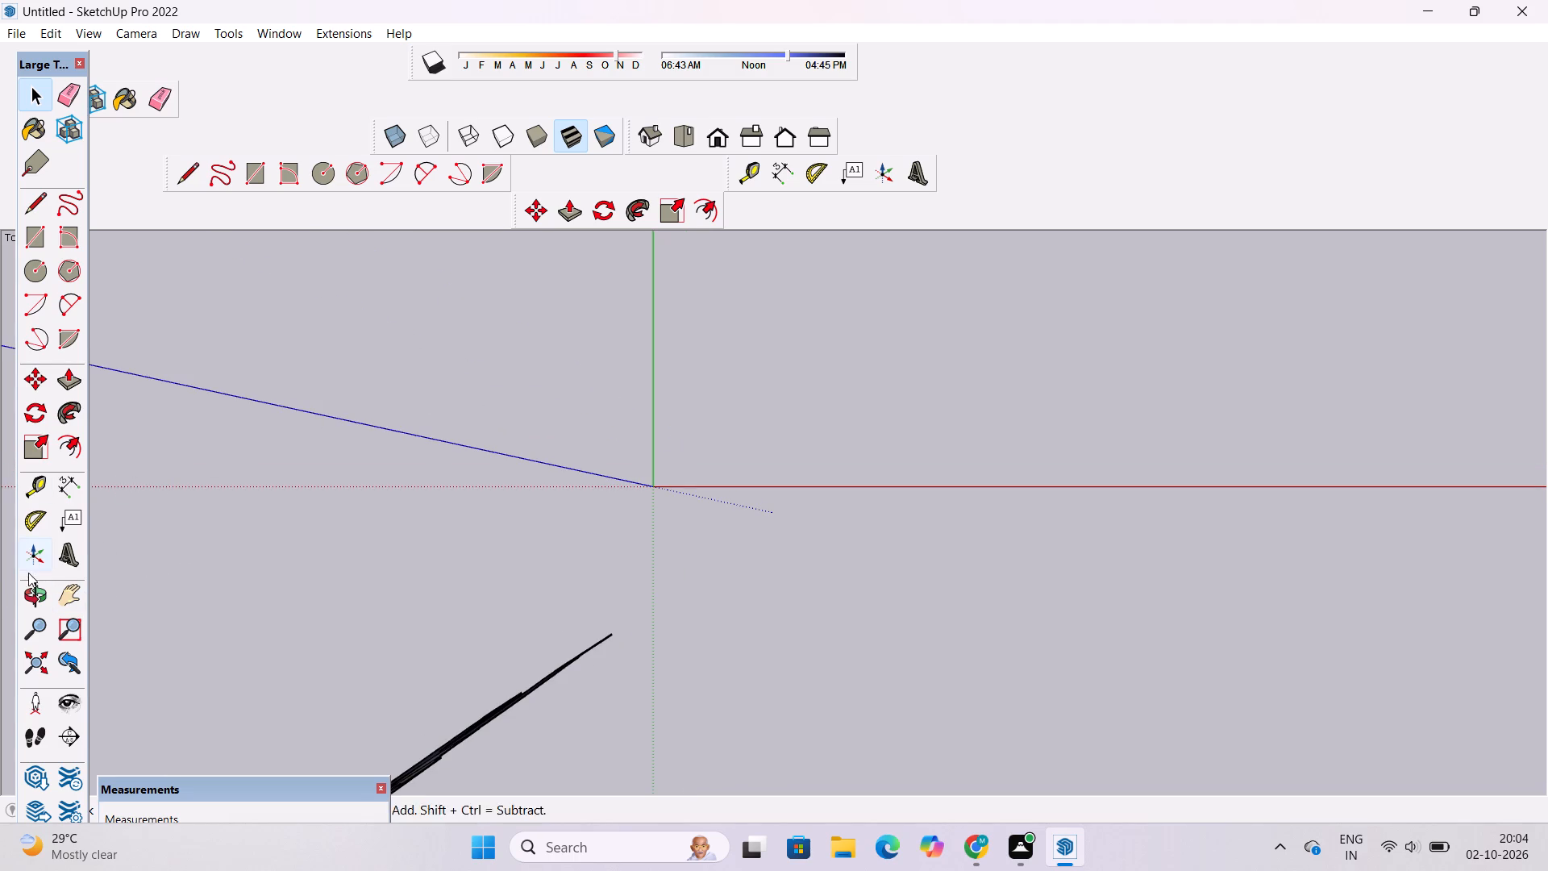
{"action": "left_click", "coordinate": [29, 600]}
{"action": "scroll", "coordinate": [767, 506], "scroll_direction": "up", "scroll_amount": 10}
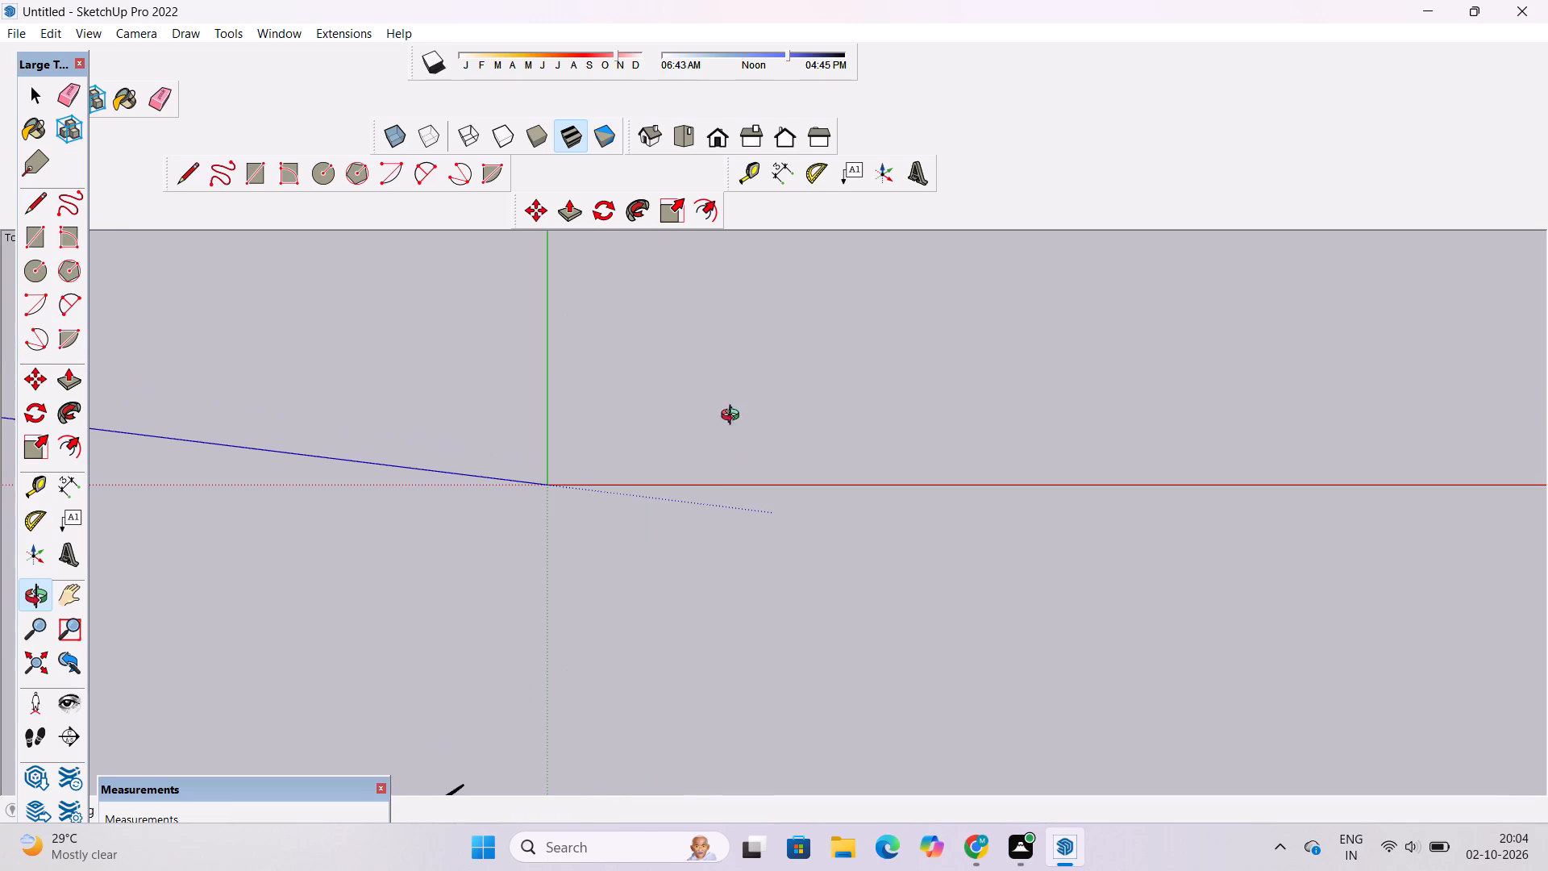
{"action": "left_click", "coordinate": [690, 140]}
{"action": "scroll", "coordinate": [563, 506], "scroll_direction": "up", "scroll_amount": 20}
{"action": "scroll", "coordinate": [563, 506], "scroll_direction": "up", "scroll_amount": 8}
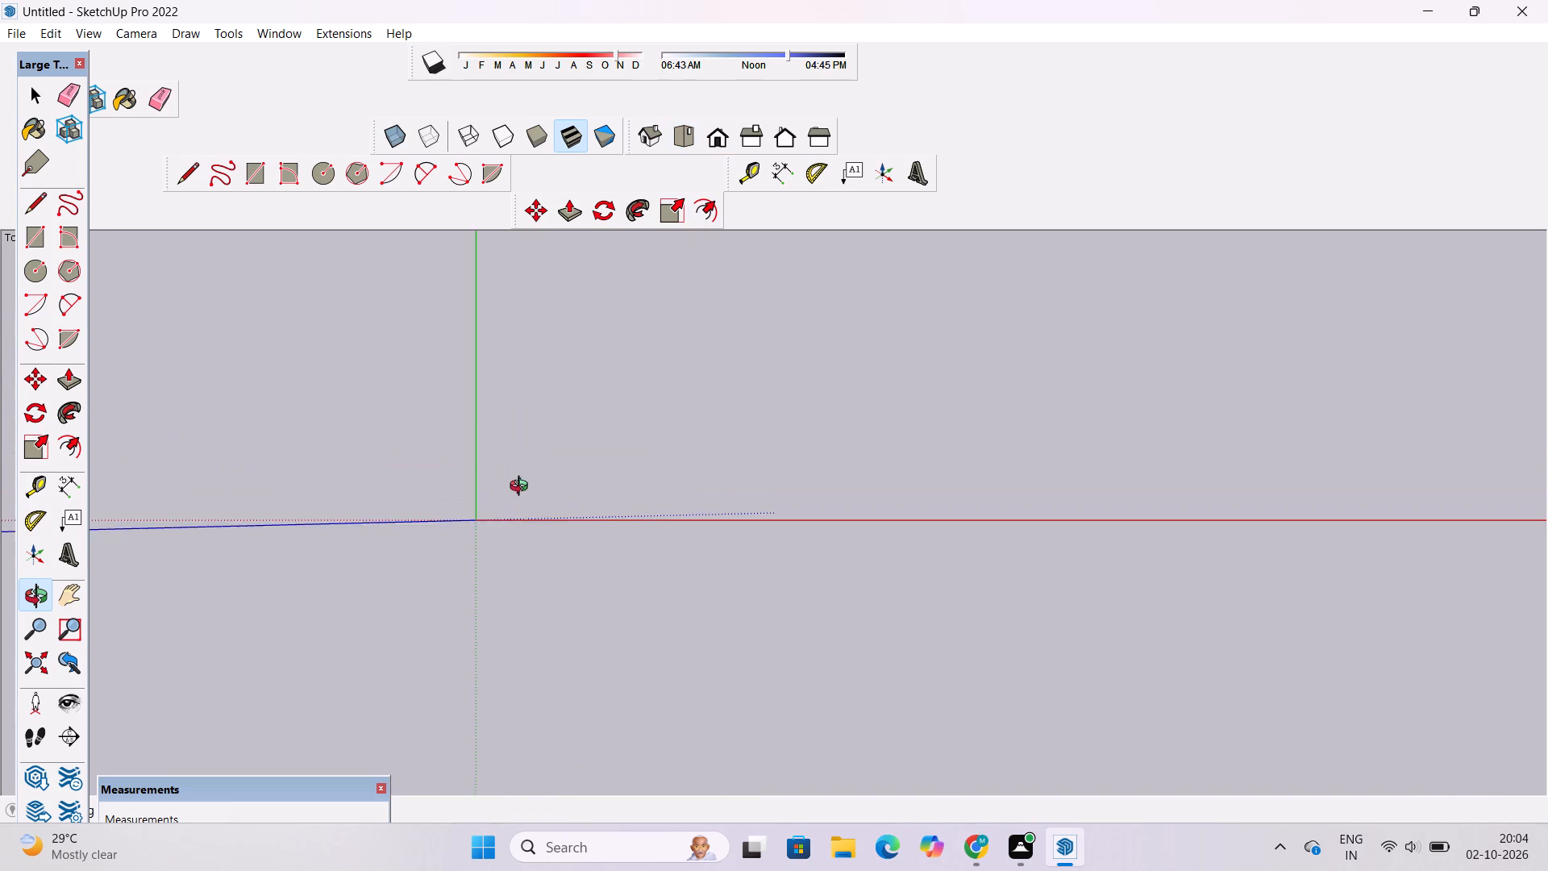
{"action": "scroll", "coordinate": [522, 488], "scroll_direction": "up", "scroll_amount": 10}
{"action": "scroll", "coordinate": [338, 489], "scroll_direction": "down", "scroll_amount": 6}
{"action": "scroll", "coordinate": [468, 615], "scroll_direction": "up", "scroll_amount": 4}
{"action": "scroll", "coordinate": [408, 502], "scroll_direction": "up", "scroll_amount": 5}
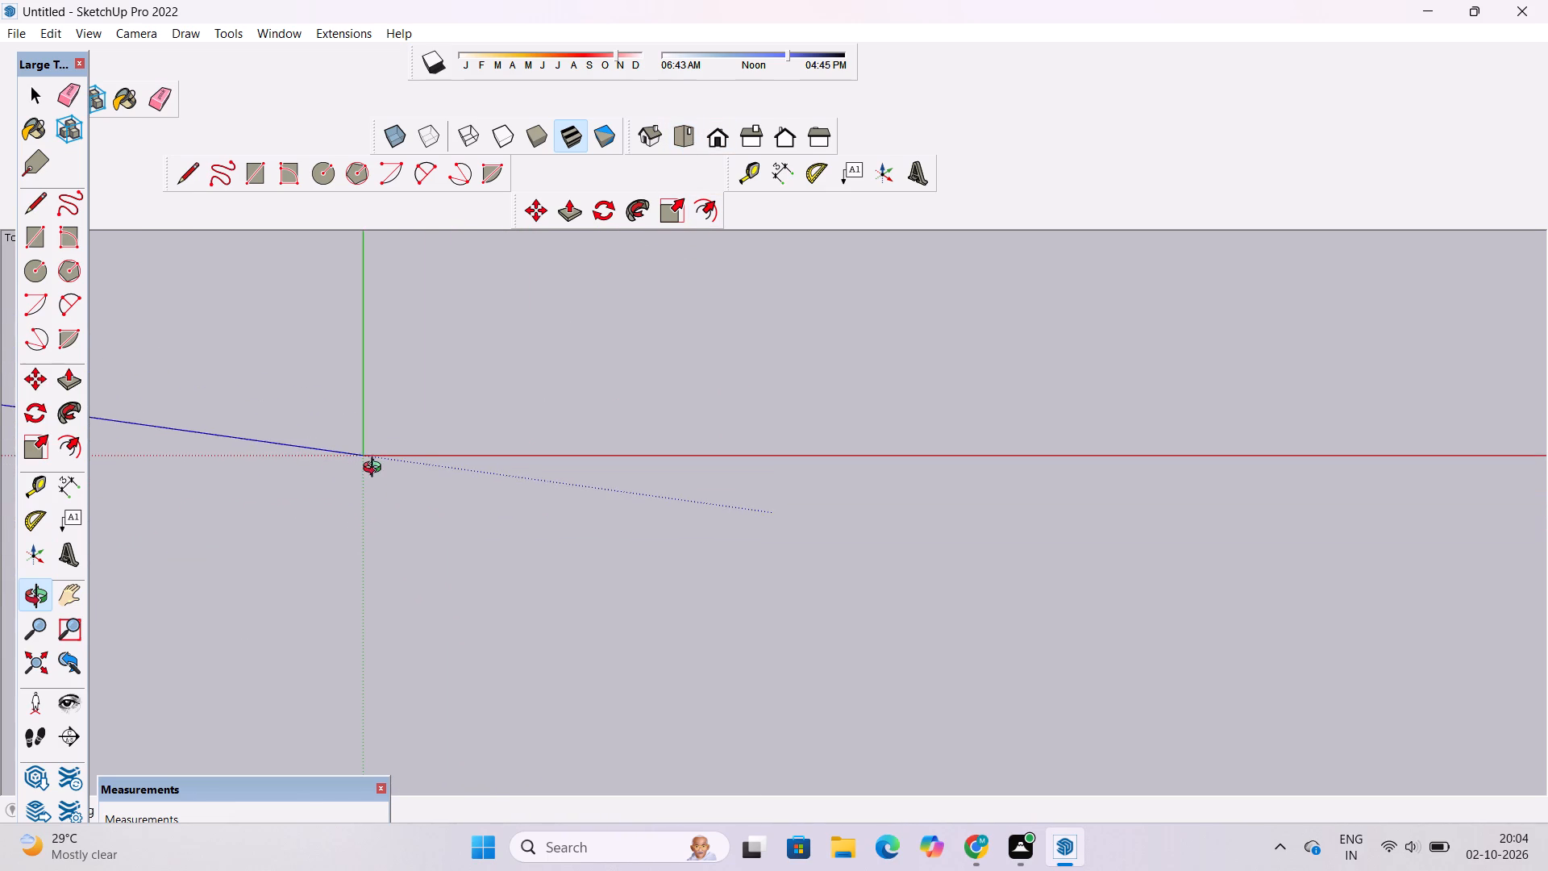
{"action": "scroll", "coordinate": [371, 465], "scroll_direction": "up", "scroll_amount": 20}
{"action": "scroll", "coordinate": [371, 465], "scroll_direction": "up", "scroll_amount": 8}
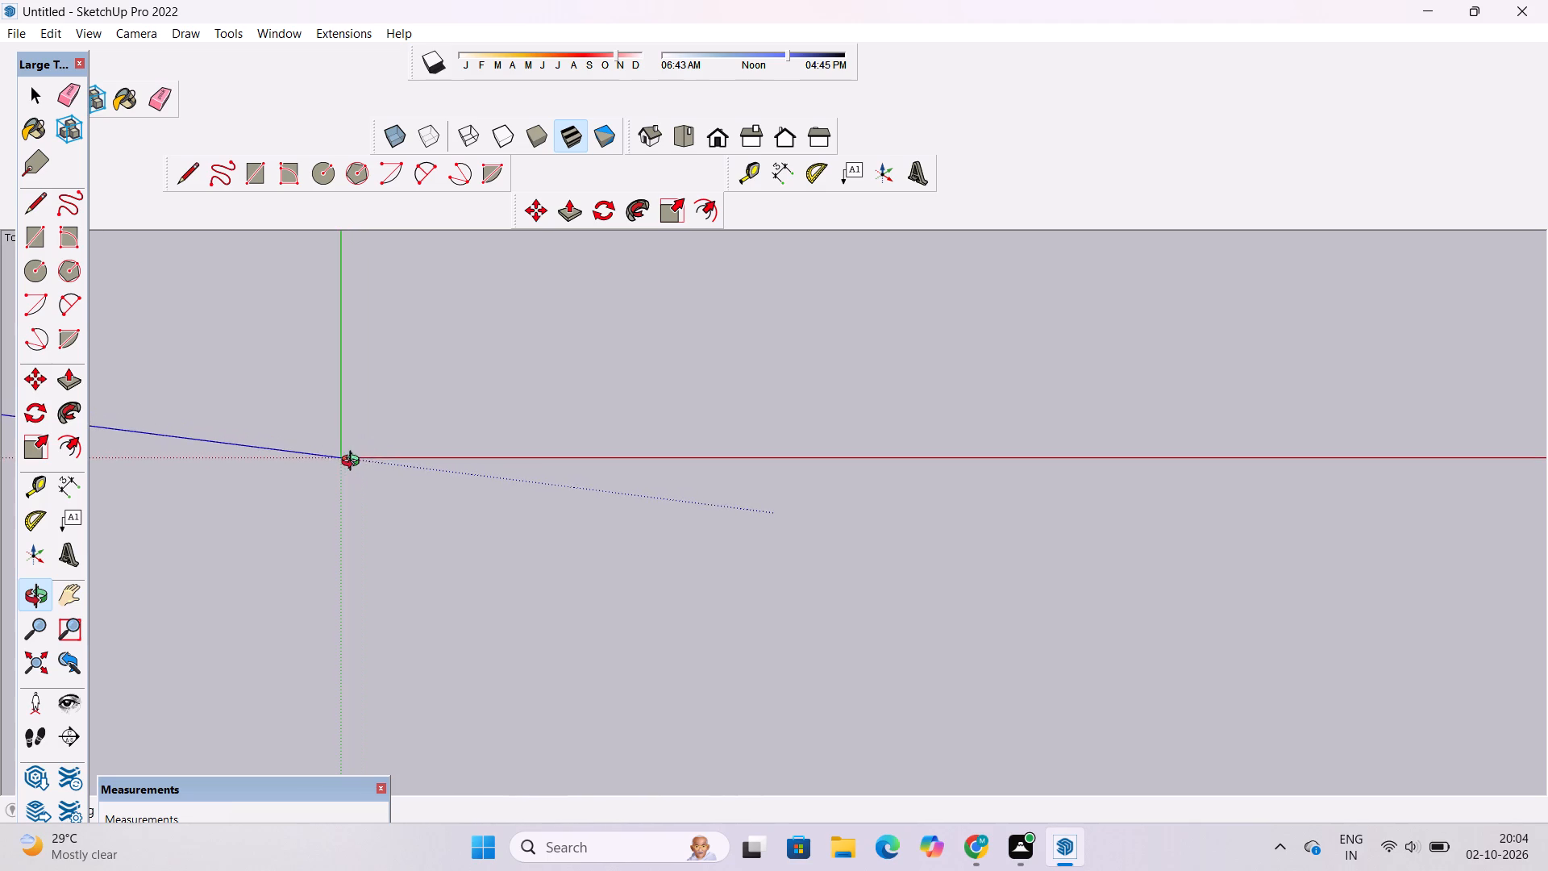
{"action": "scroll", "coordinate": [354, 463], "scroll_direction": "up", "scroll_amount": 17}
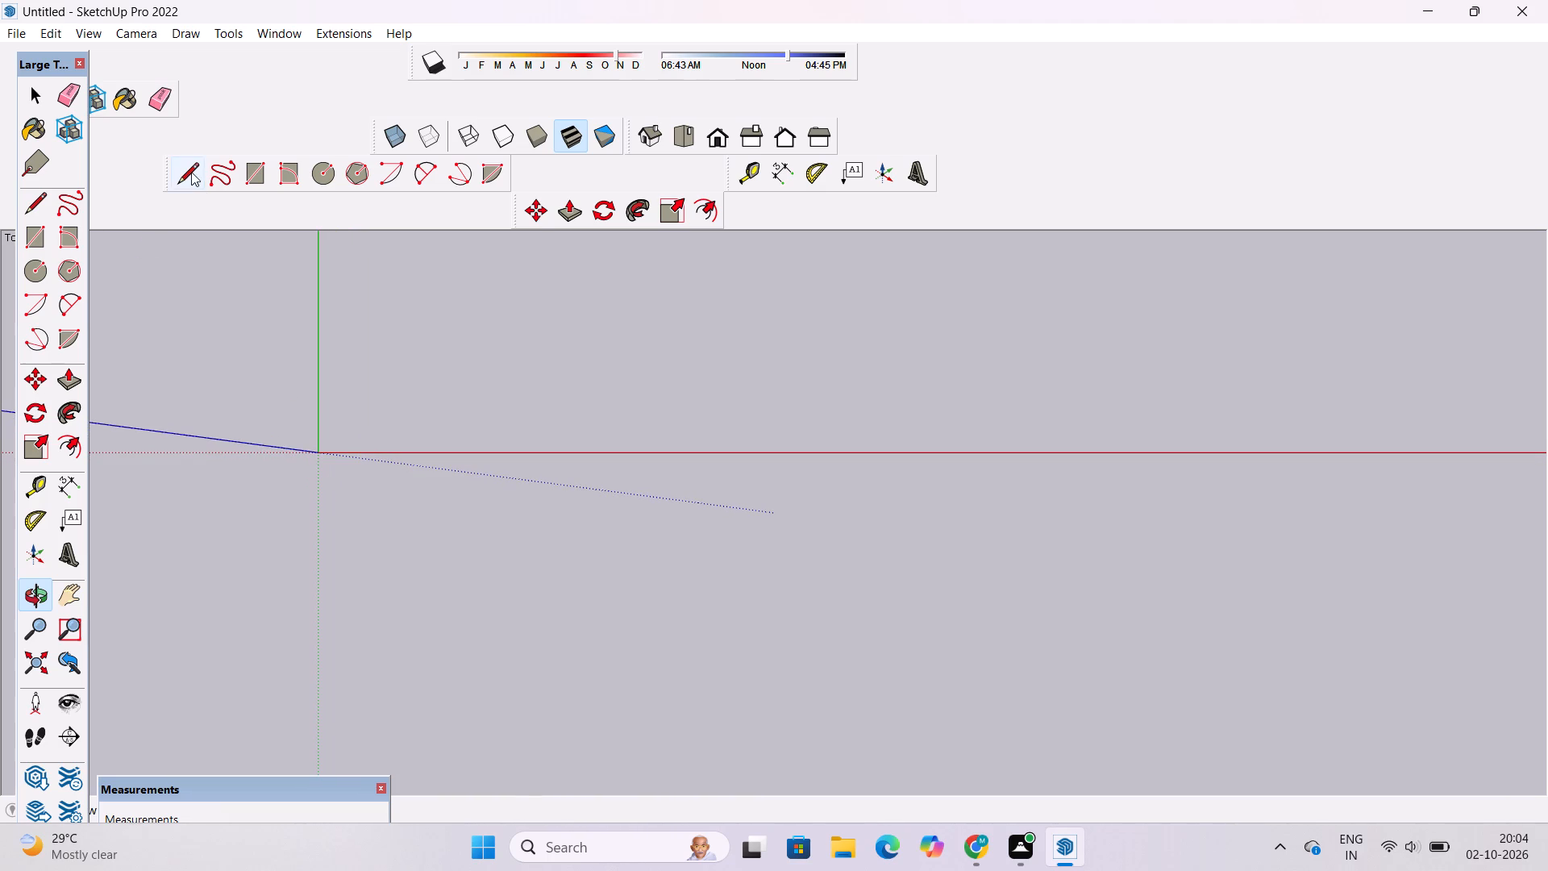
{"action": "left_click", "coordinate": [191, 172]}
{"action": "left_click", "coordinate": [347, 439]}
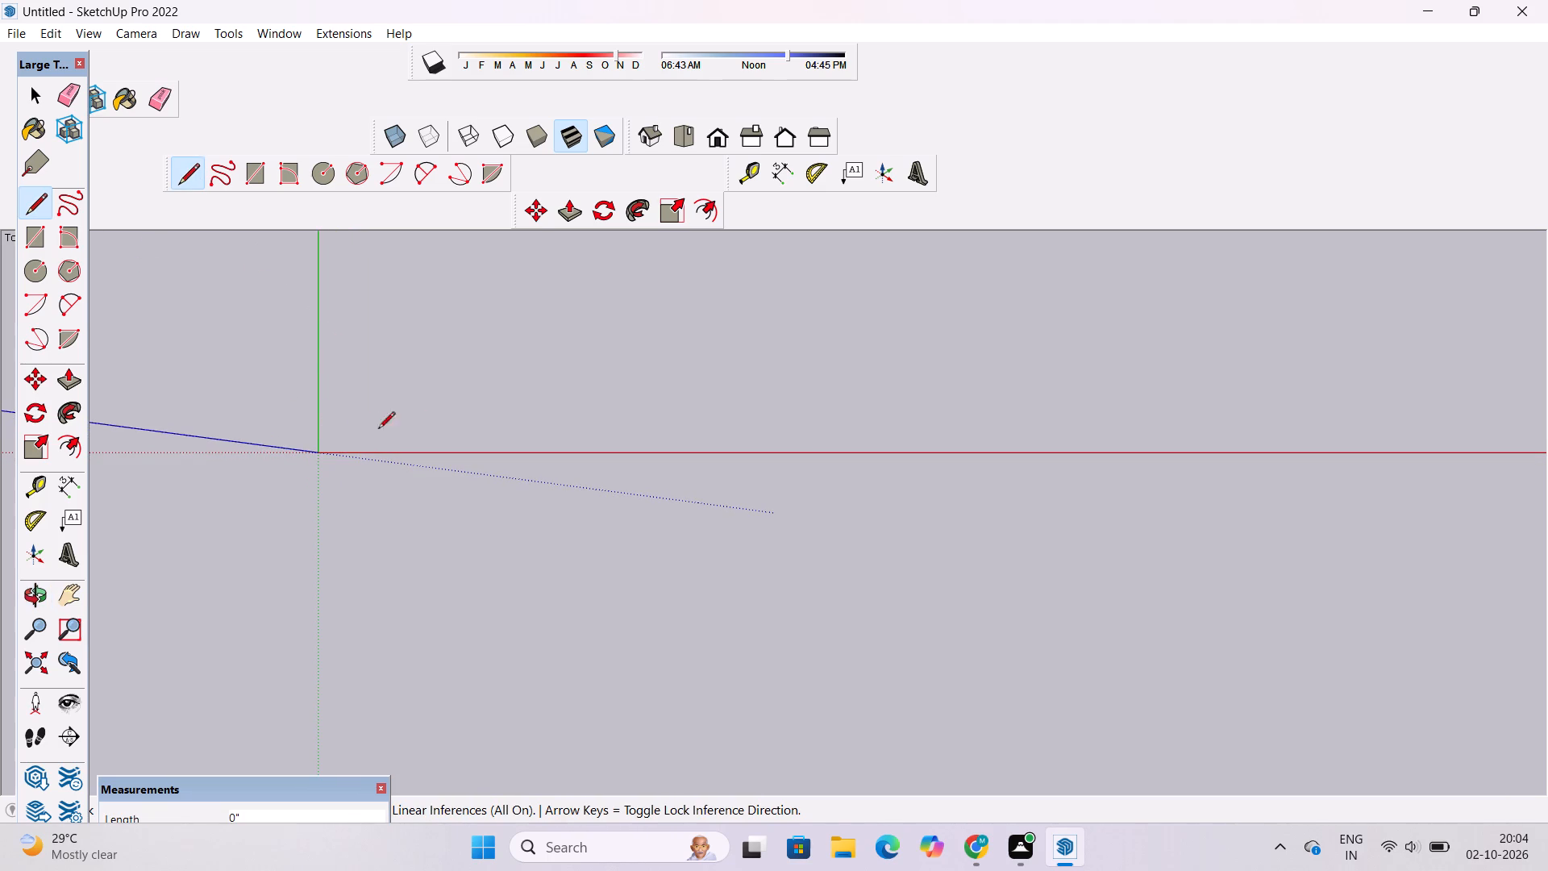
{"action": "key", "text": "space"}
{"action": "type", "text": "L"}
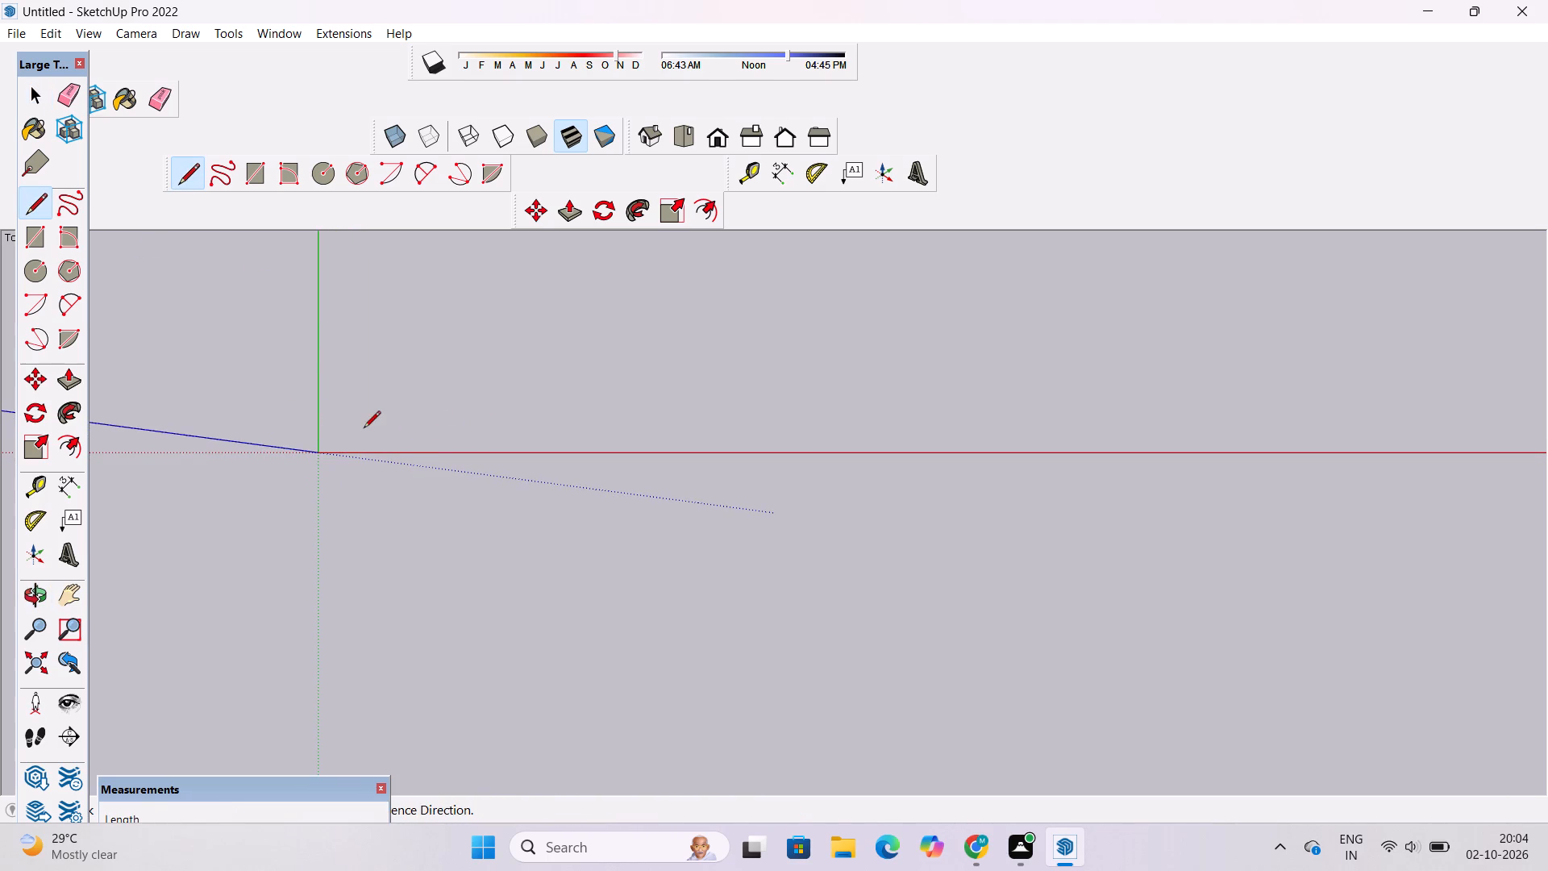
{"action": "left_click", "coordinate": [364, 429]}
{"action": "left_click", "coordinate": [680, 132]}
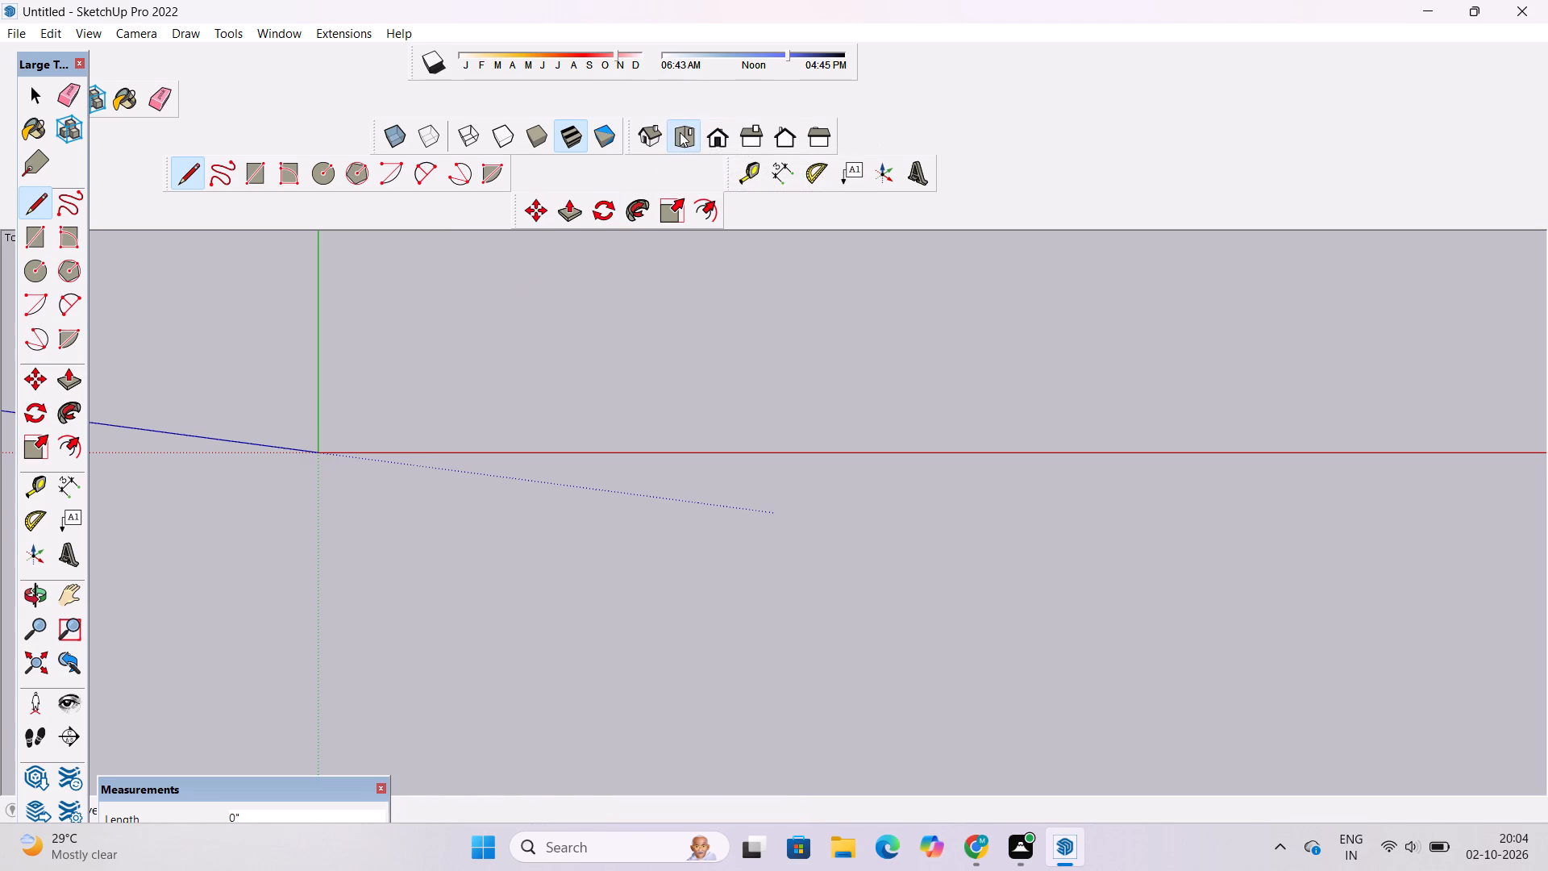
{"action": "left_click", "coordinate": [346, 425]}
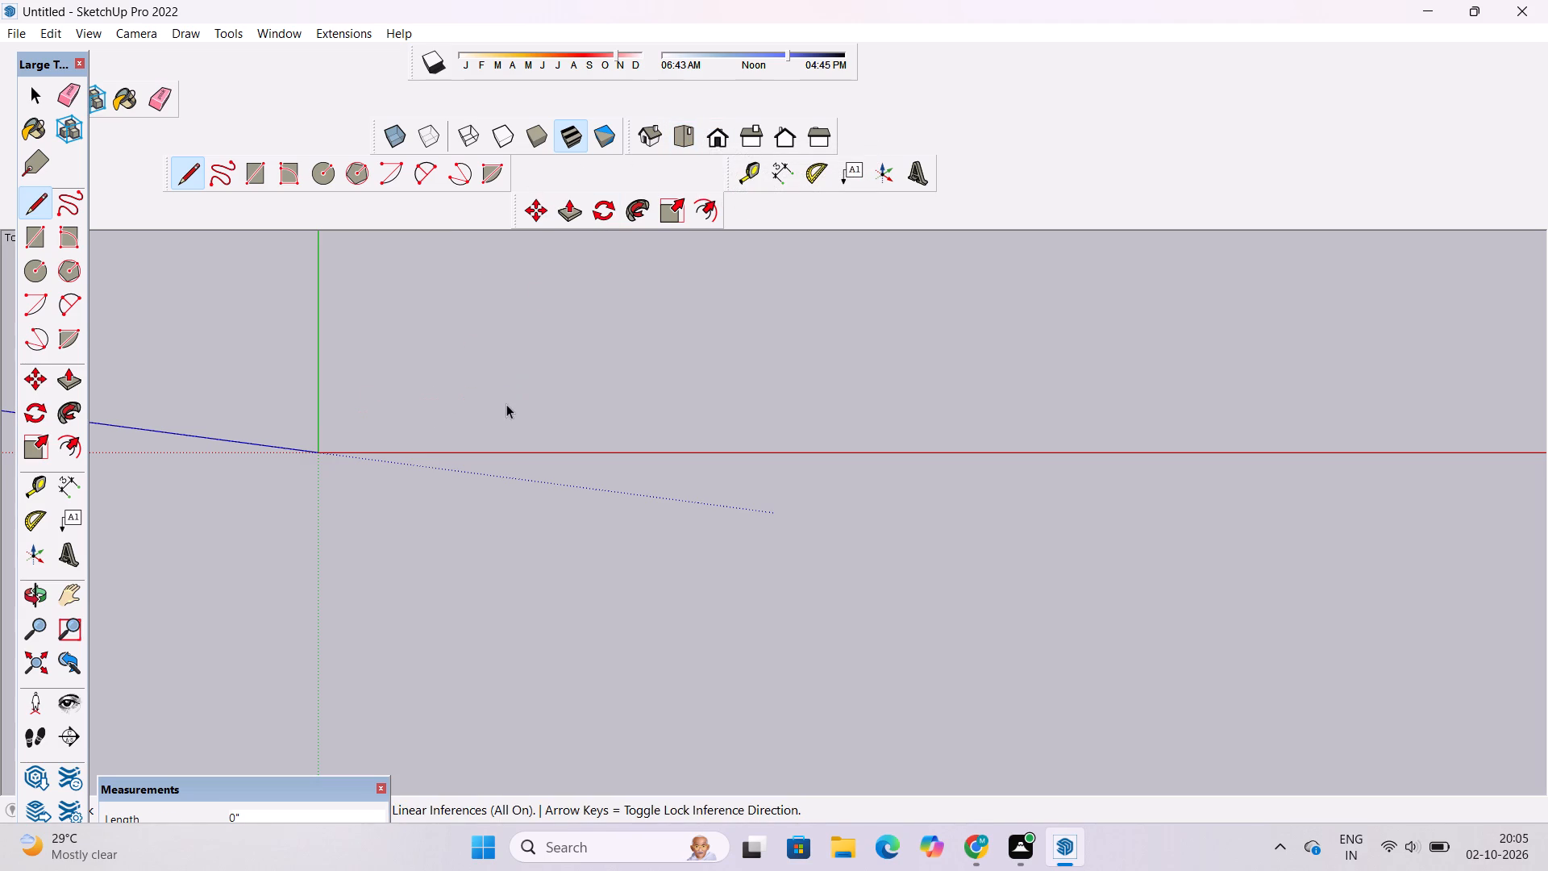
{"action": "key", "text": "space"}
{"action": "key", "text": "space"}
Reset the model to the standard top view with the axes origin in close range.
{"action": "key", "text": "o"}
{"action": "left_click_drag", "start_coordinate": [414, 538], "coordinate": [411, 526]}
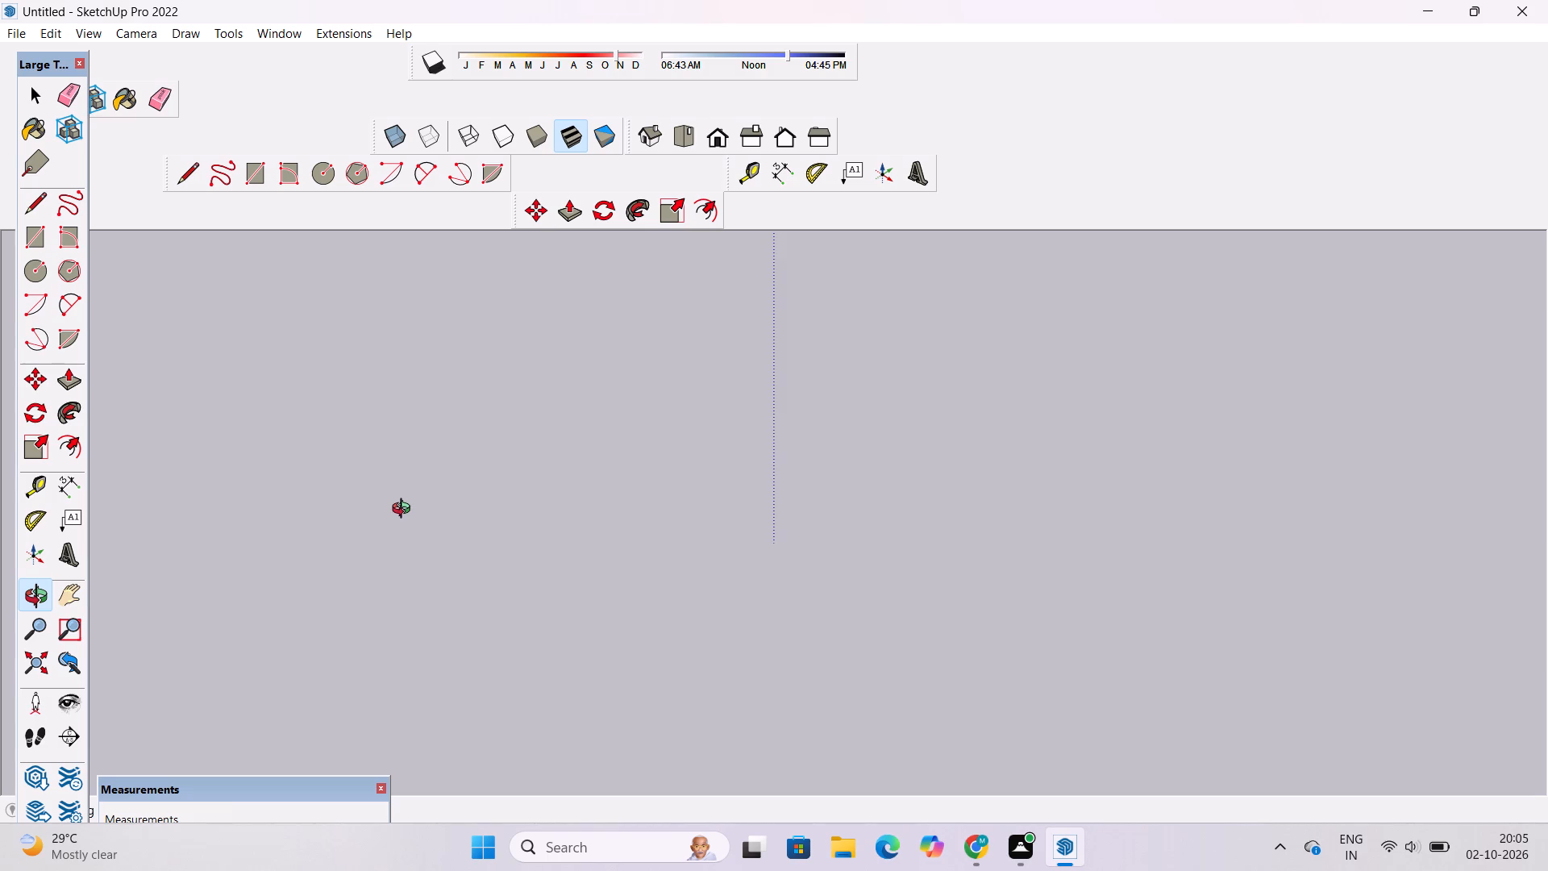
{"action": "scroll", "coordinate": [340, 527], "scroll_direction": "down", "scroll_amount": 12}
{"action": "left_click", "coordinate": [680, 136]}
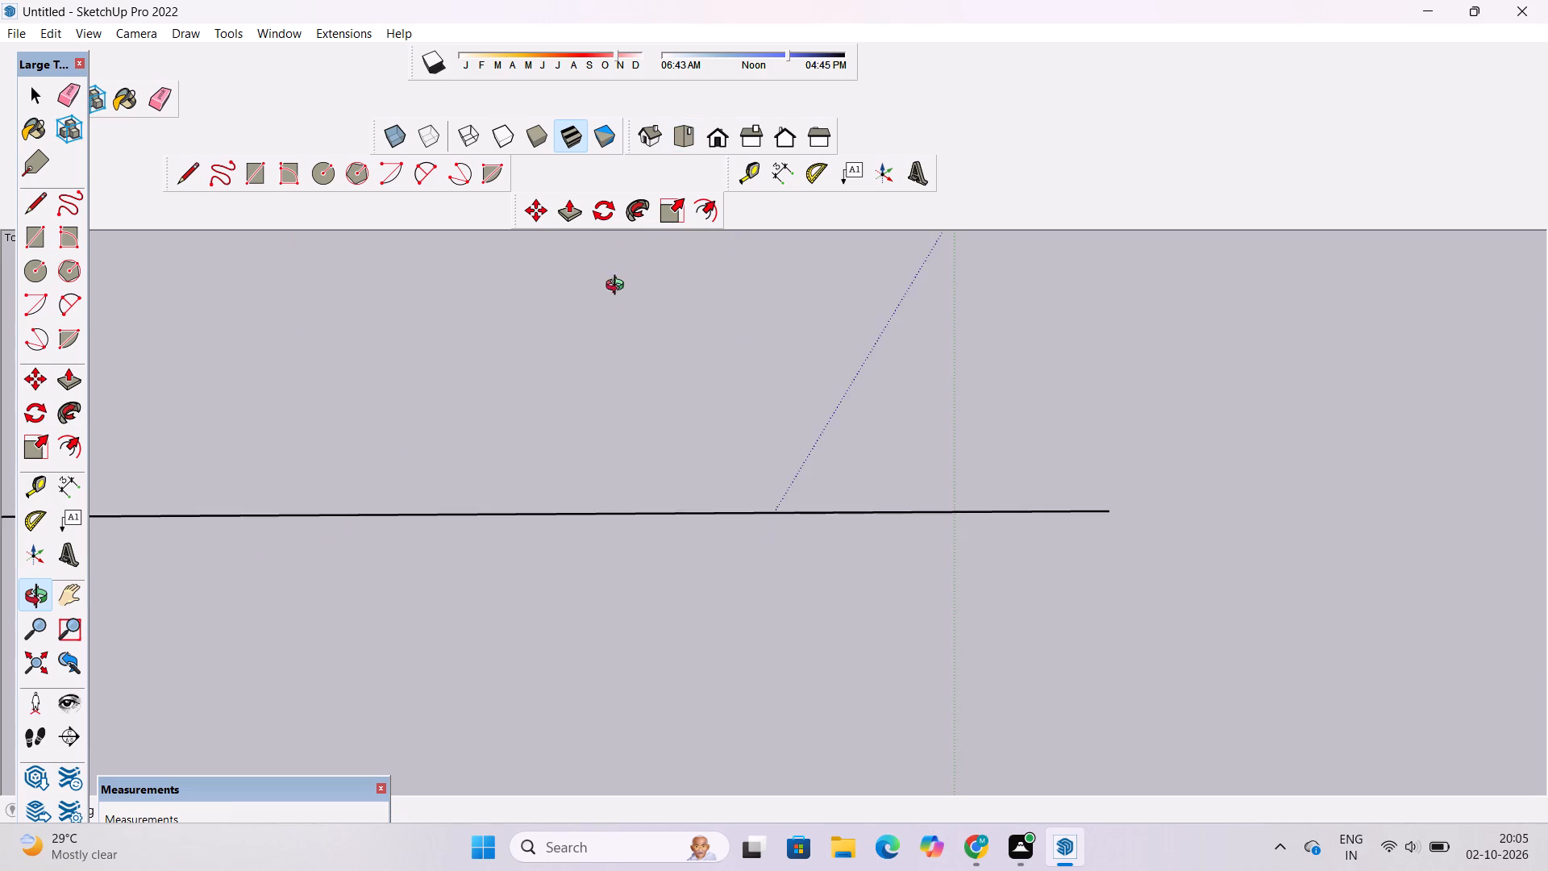
{"action": "scroll", "coordinate": [555, 354], "scroll_direction": "down", "scroll_amount": 15}
{"action": "scroll", "coordinate": [817, 265], "scroll_direction": "up", "scroll_amount": 6}
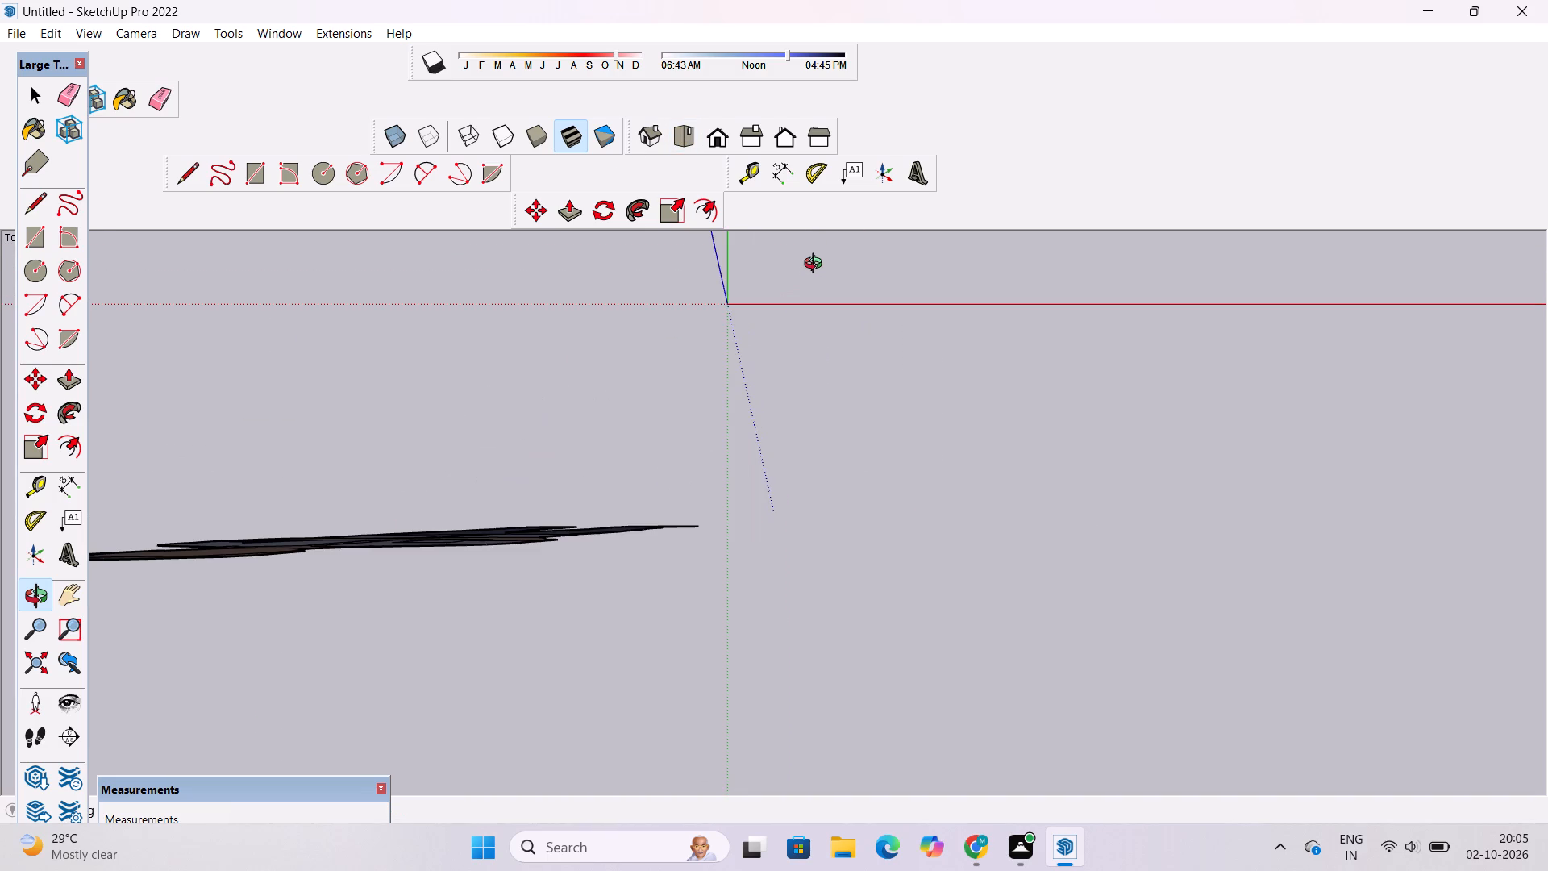
{"action": "scroll", "coordinate": [777, 306], "scroll_direction": "up", "scroll_amount": 3}
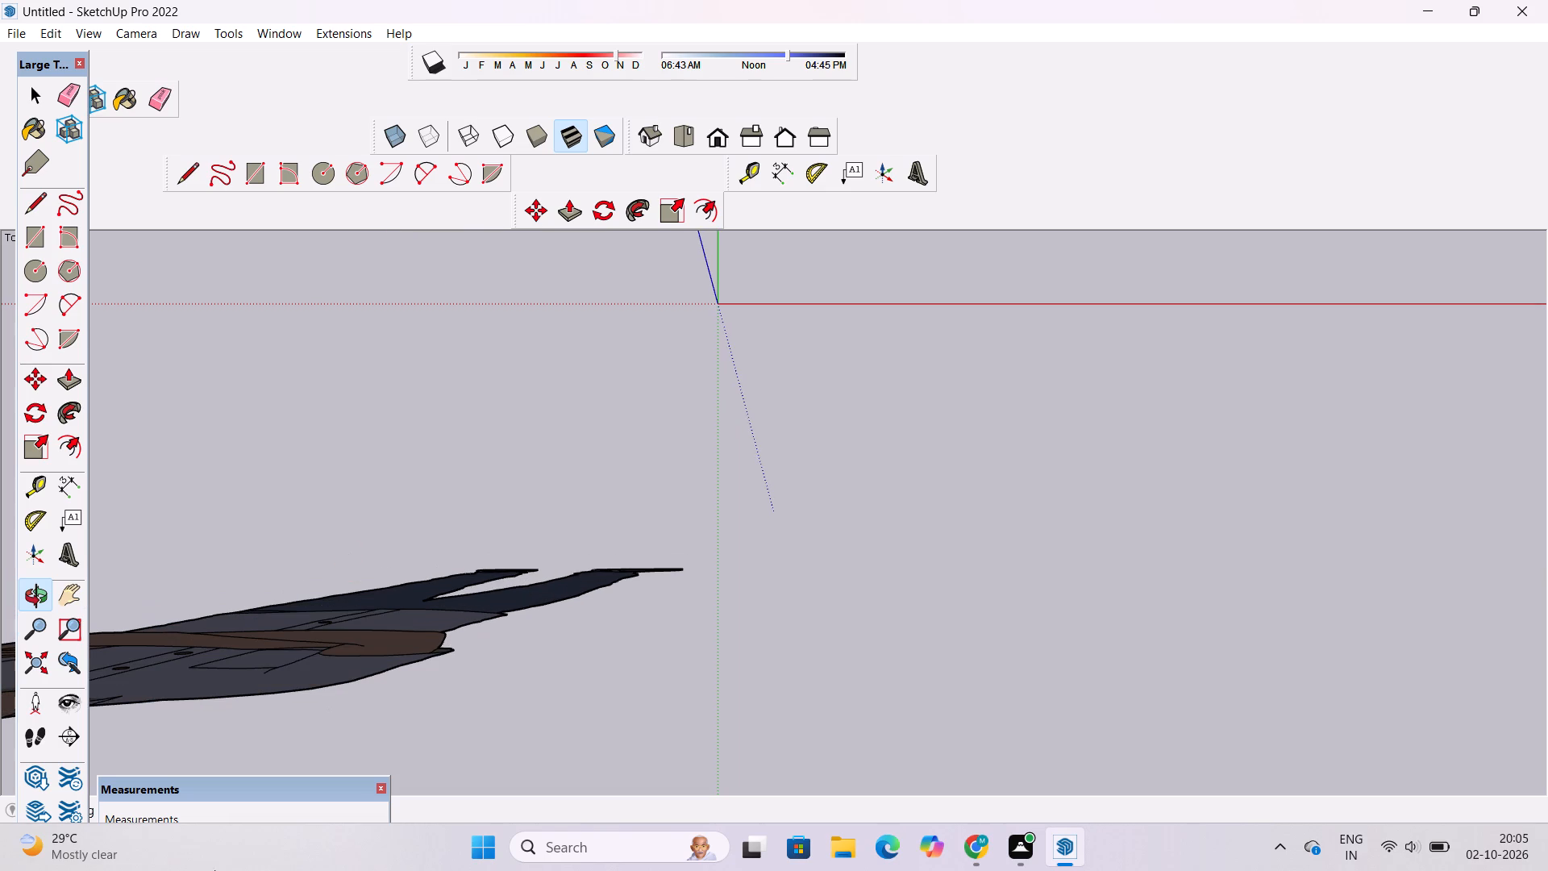
{"action": "scroll", "coordinate": [825, 528], "scroll_direction": "down", "scroll_amount": 6}
{"action": "scroll", "coordinate": [820, 498], "scroll_direction": "up", "scroll_amount": 6}
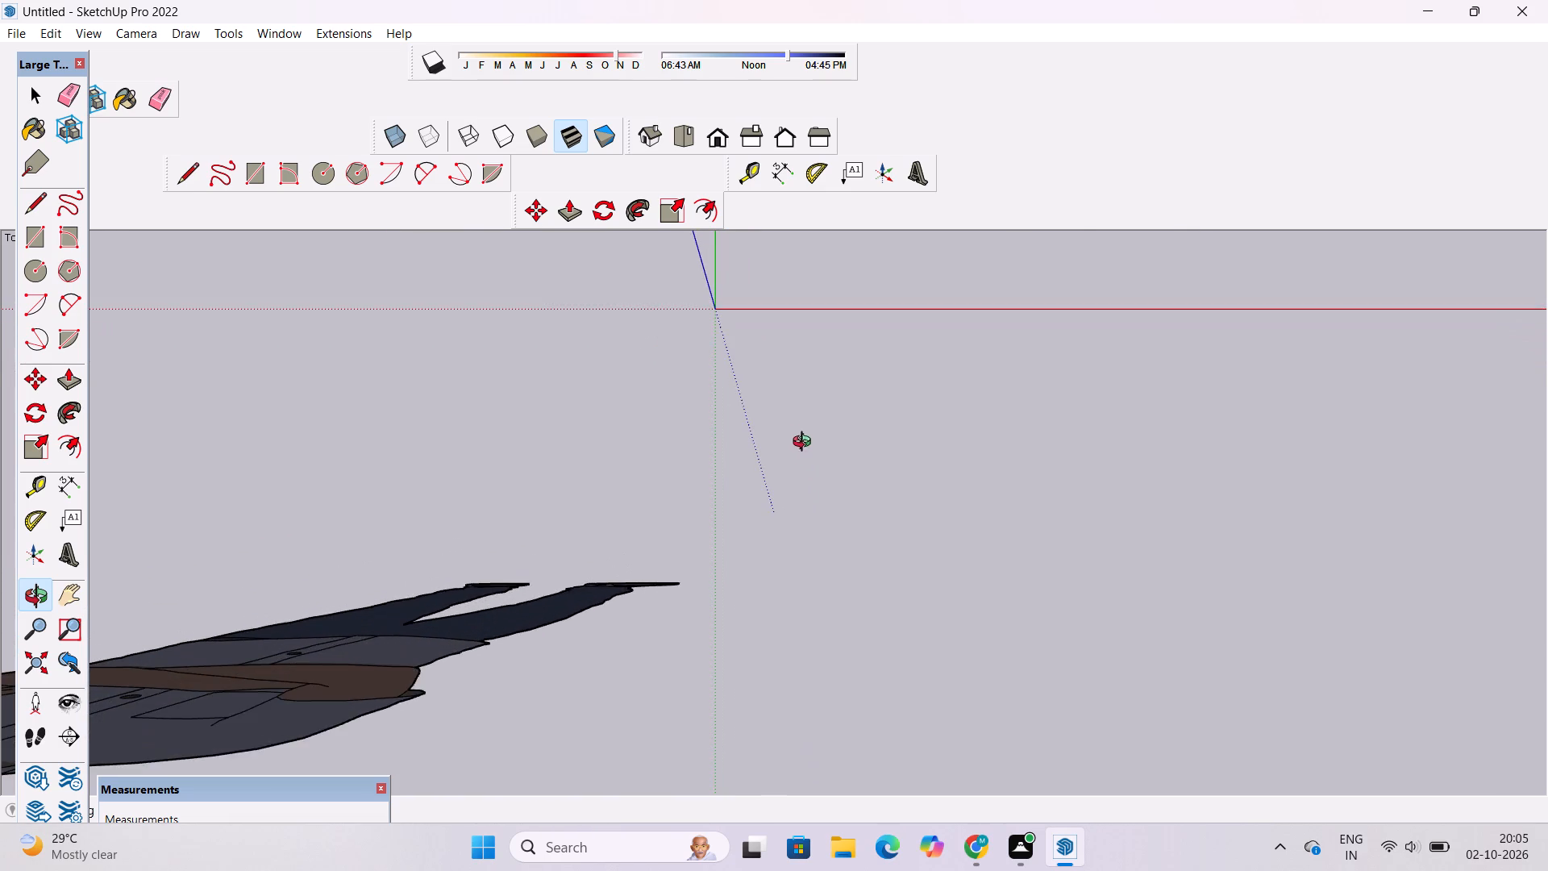
{"action": "left_click_drag", "start_coordinate": [805, 430], "coordinate": [823, 497]}
{"action": "scroll", "coordinate": [816, 462], "scroll_direction": "down", "scroll_amount": 5}
{"action": "scroll", "coordinate": [894, 417], "scroll_direction": "up", "scroll_amount": 2}
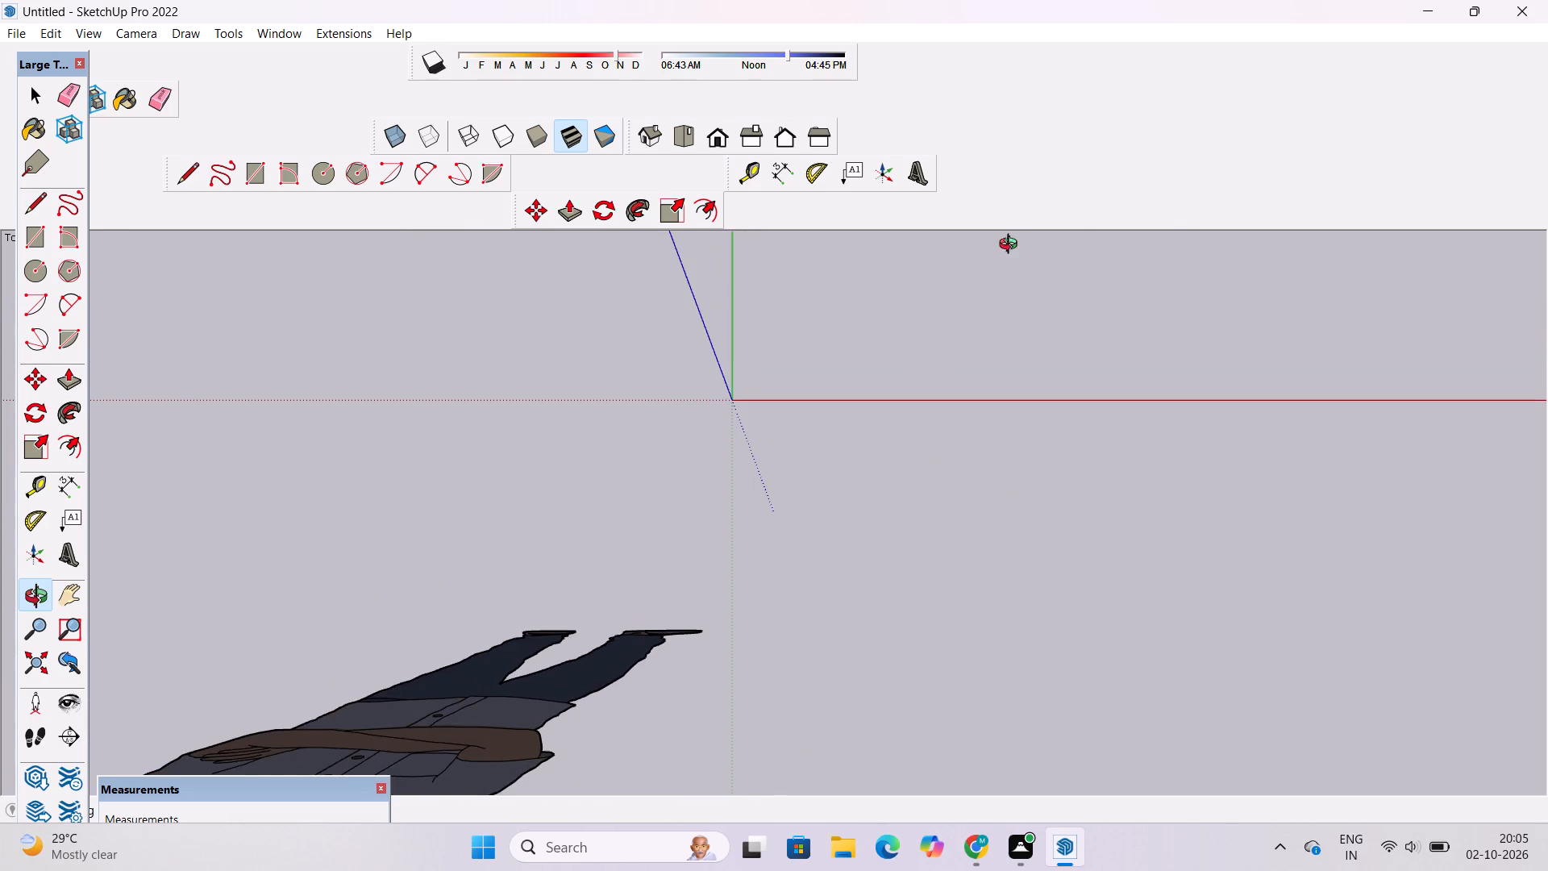
{"action": "left_click_drag", "start_coordinate": [1034, 285], "coordinate": [790, 379], "text": "shift"}
{"action": "scroll", "coordinate": [501, 515], "scroll_direction": "up", "scroll_amount": 7, "text": "shift"}
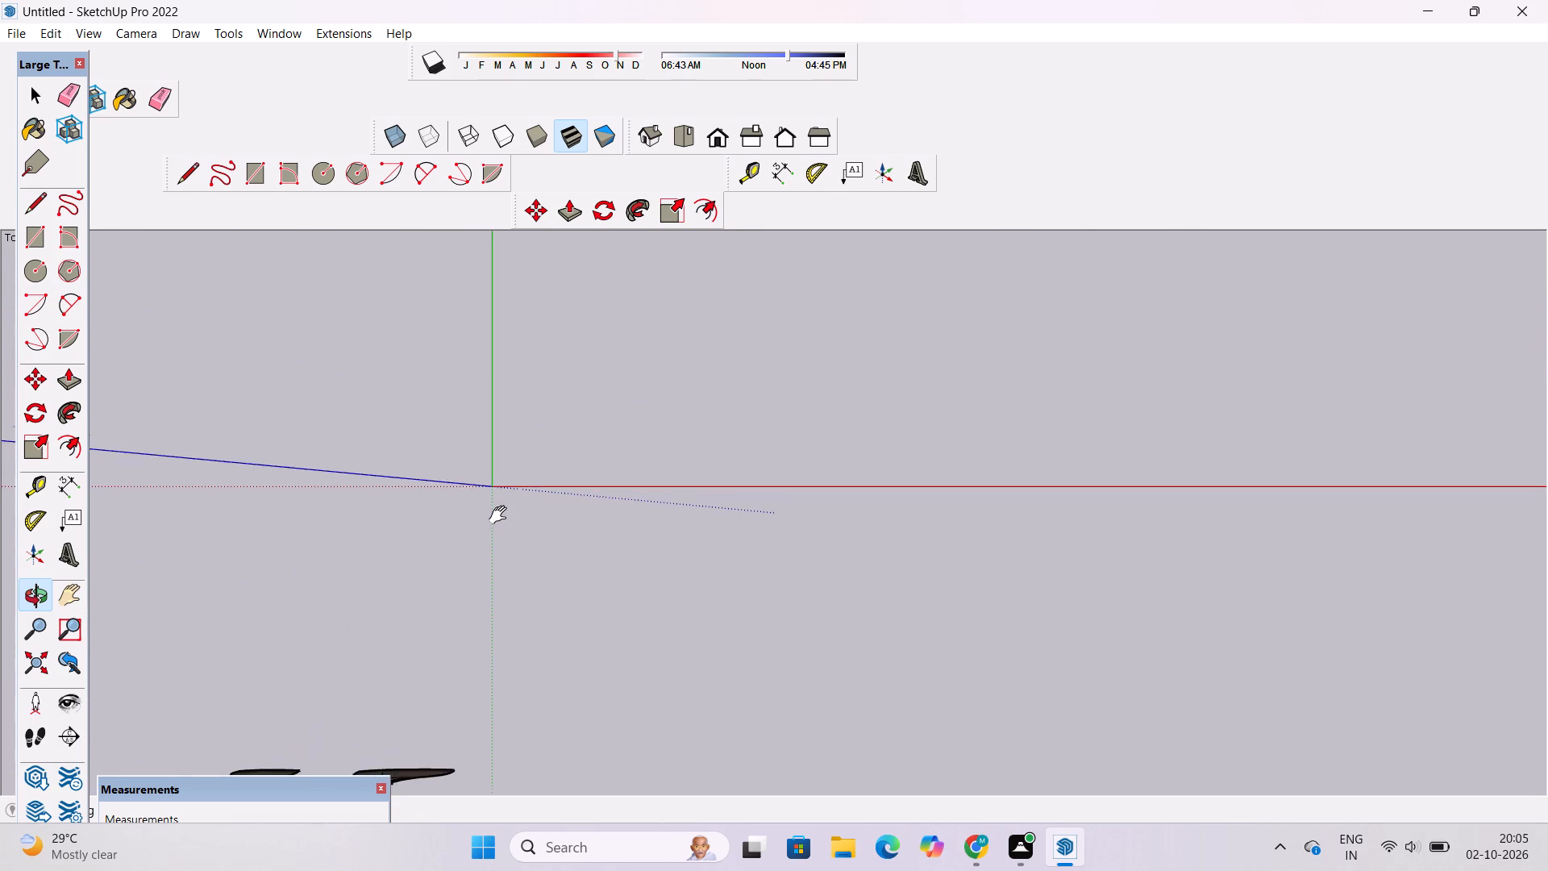
{"action": "scroll", "coordinate": [501, 515], "scroll_direction": "up", "scroll_amount": 9, "text": "shift"}
{"action": "left_click_drag", "start_coordinate": [502, 480], "coordinate": [502, 467], "text": "shift"}
{"action": "scroll", "coordinate": [501, 402], "scroll_direction": "up", "scroll_amount": 13, "text": "shift"}
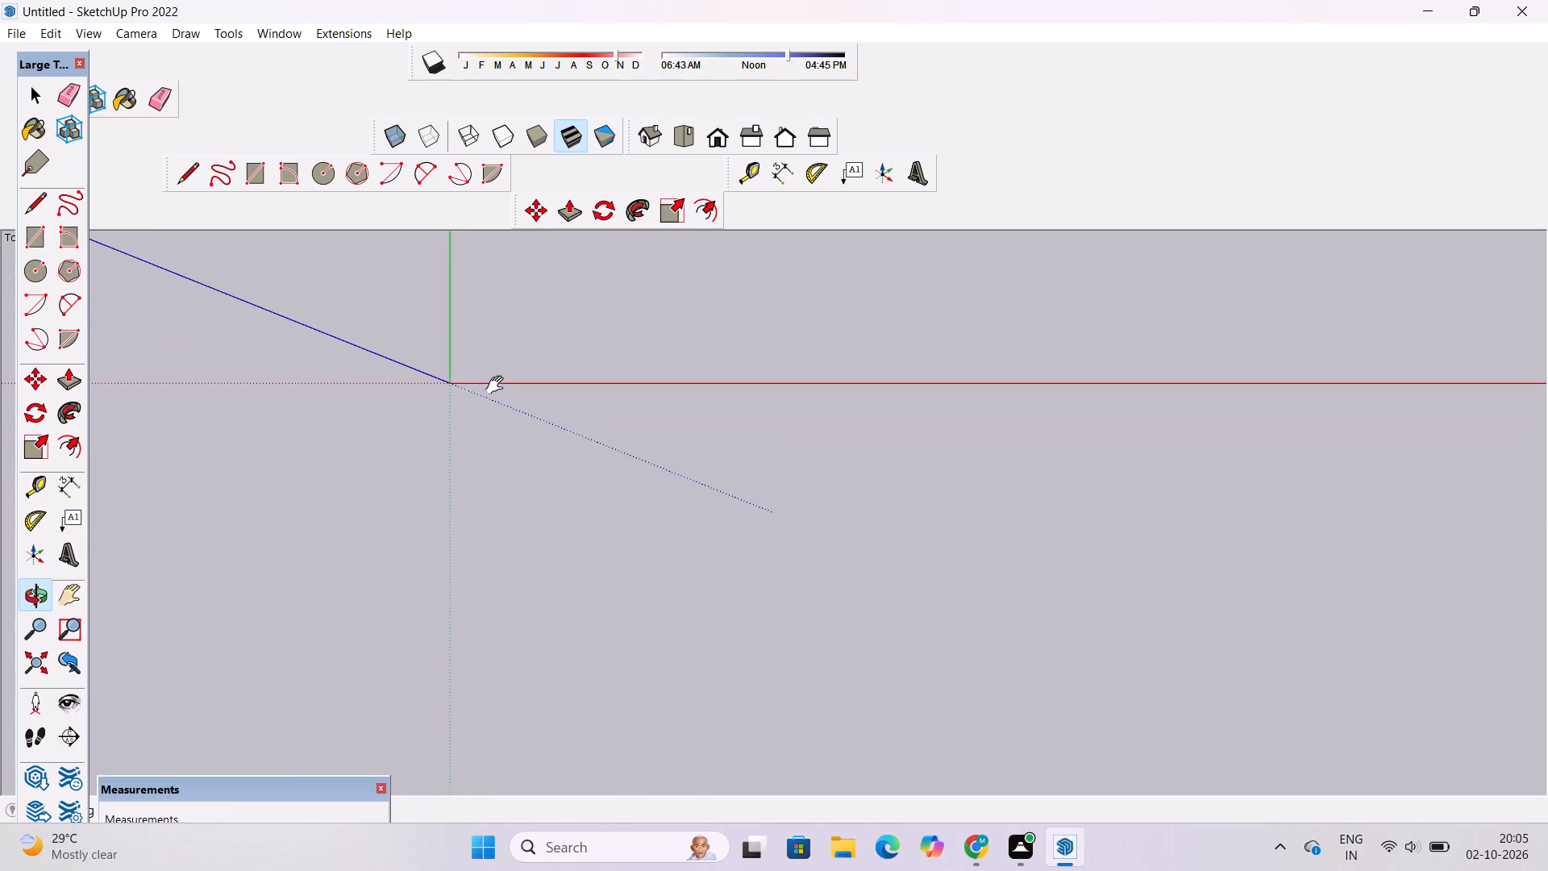
{"action": "scroll", "coordinate": [498, 385], "scroll_direction": "up", "scroll_amount": 2, "text": "shift"}
{"action": "left_click_drag", "start_coordinate": [498, 385], "coordinate": [454, 407], "text": "shift"}
{"action": "left_click_drag", "start_coordinate": [431, 461], "coordinate": [455, 424], "text": "shift"}
{"action": "left_click_drag", "start_coordinate": [443, 397], "coordinate": [443, 403], "text": "shift"}
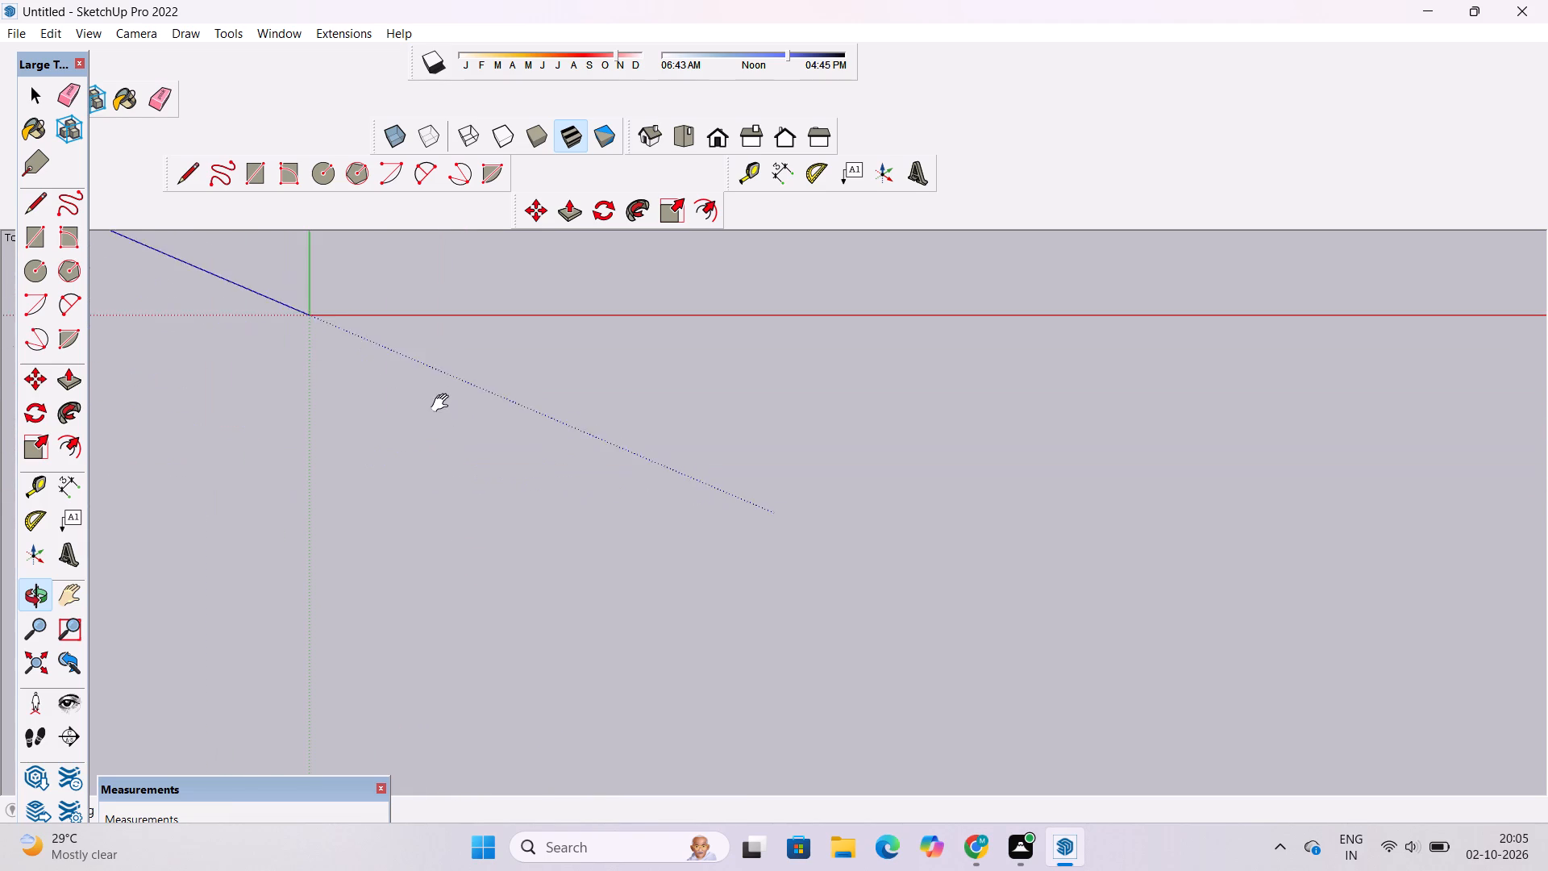
{"action": "left_click_drag", "start_coordinate": [443, 403], "coordinate": [443, 423], "text": "shift"}
Draw a 50' line parallel to the red axis, starting just beside the origin.
{"action": "key", "text": "l"}
{"action": "left_click", "coordinate": [389, 425]}
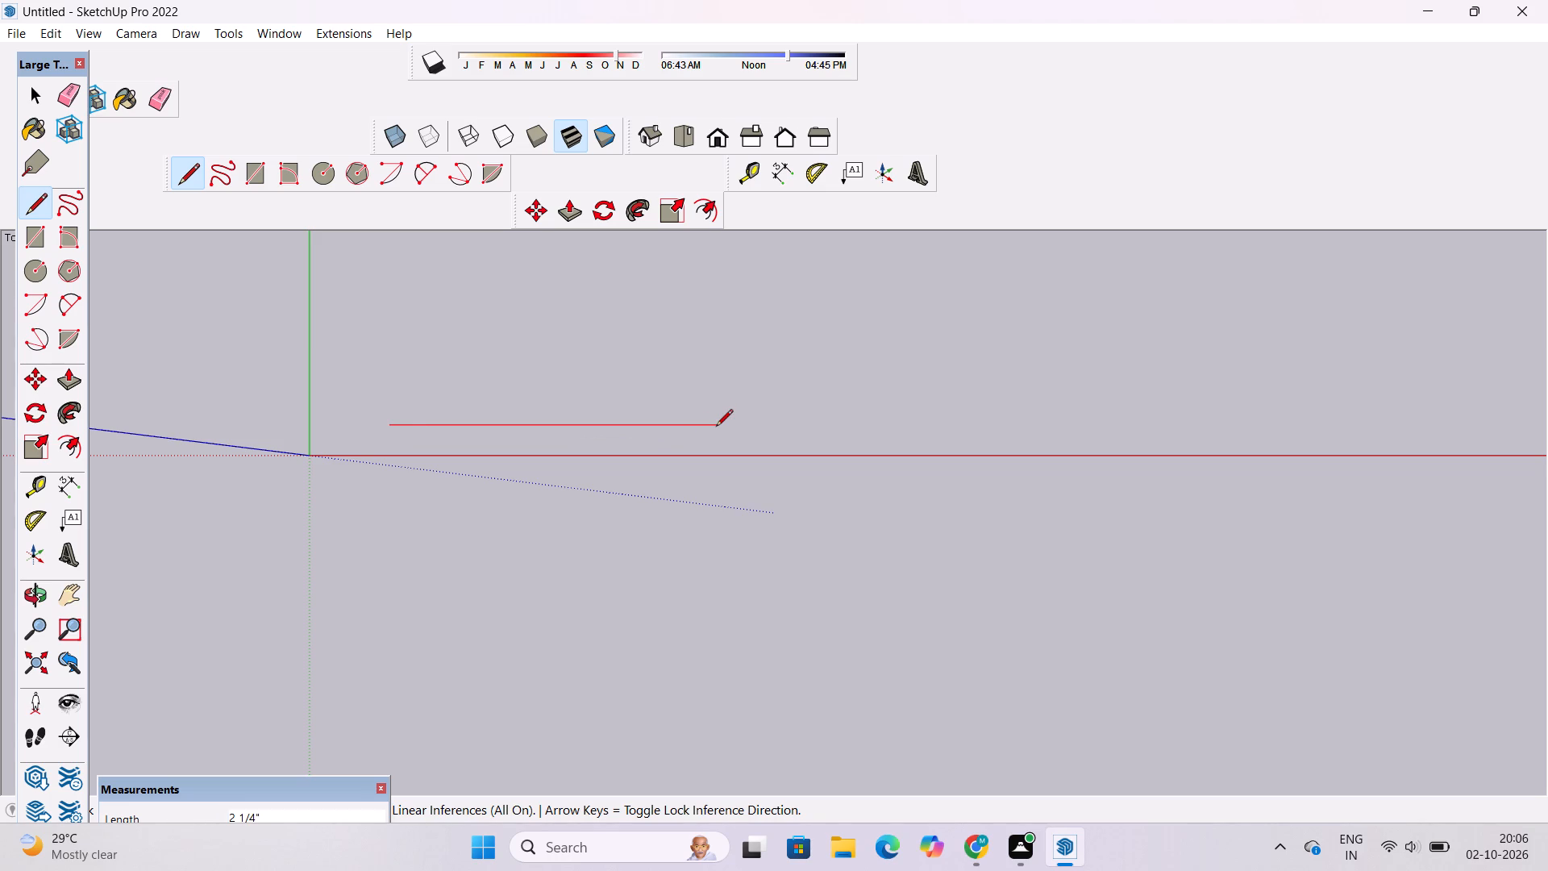
{"action": "scroll", "coordinate": [716, 427], "scroll_direction": "down", "scroll_amount": 2}
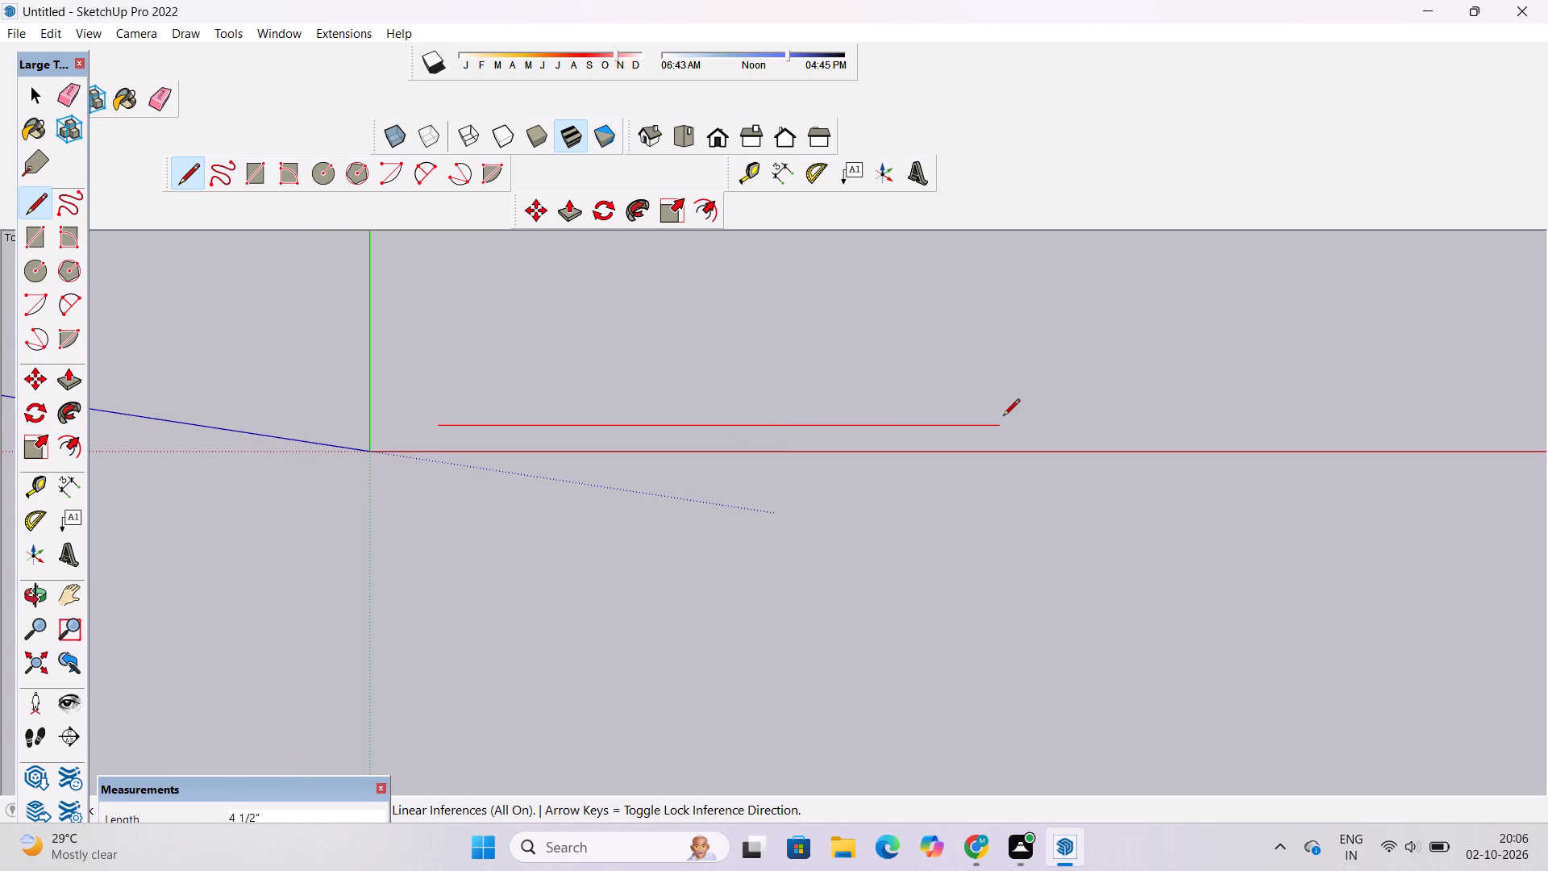
{"action": "type", "text": "50'"}
{"action": "key", "text": "Return"}
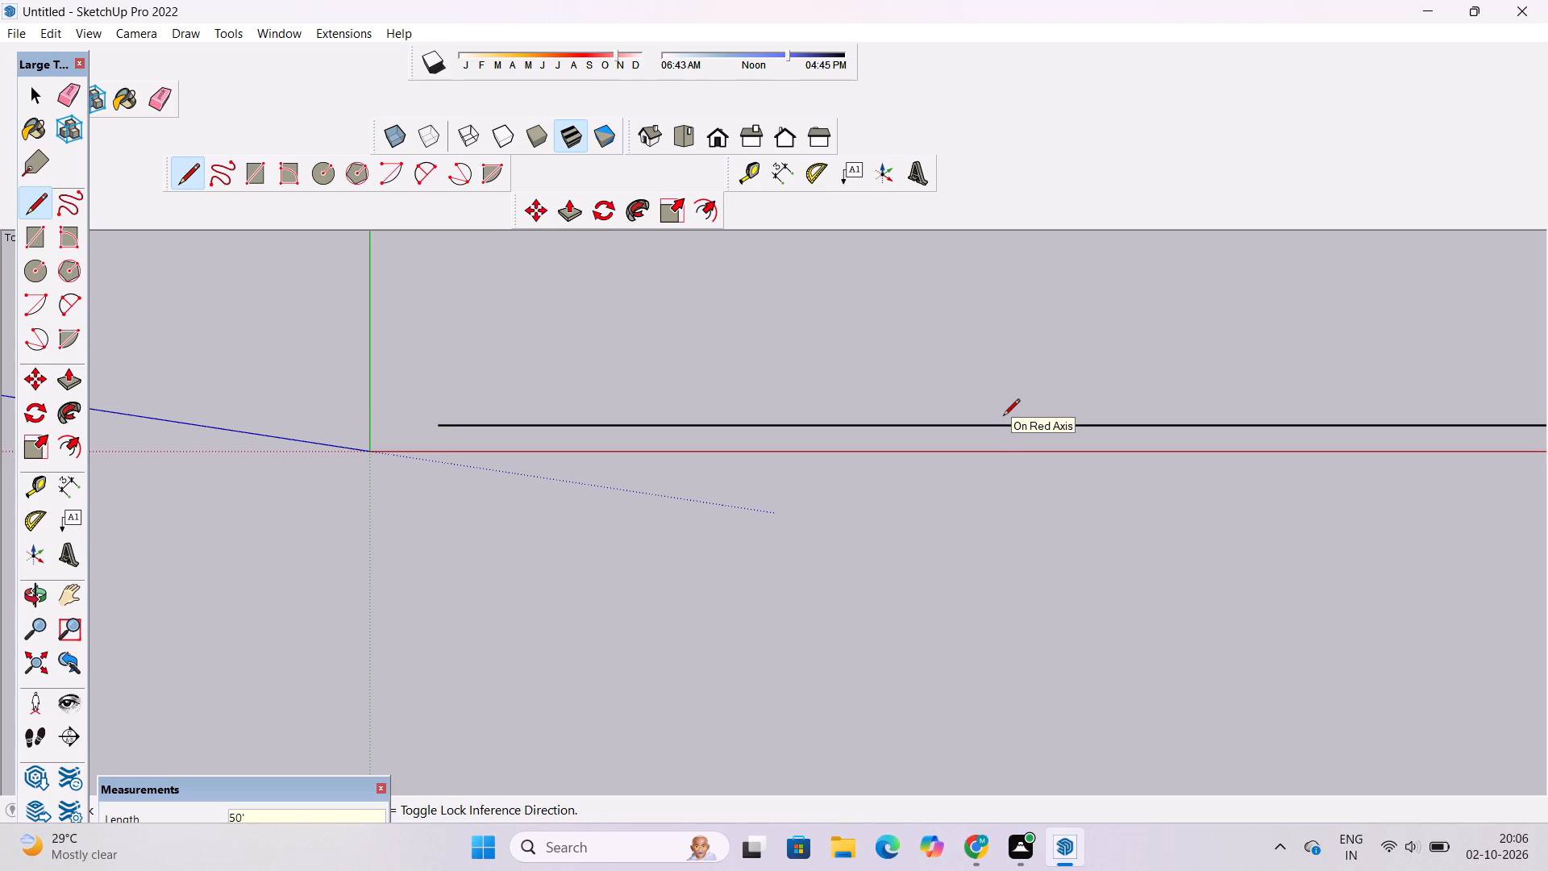
{"action": "key", "text": "space"}
Extend the baseline with a further 10' line along the red axis from its far endpoint.
{"action": "type", "text": "O"}
{"action": "scroll", "coordinate": [738, 479], "scroll_direction": "down", "scroll_amount": 14}
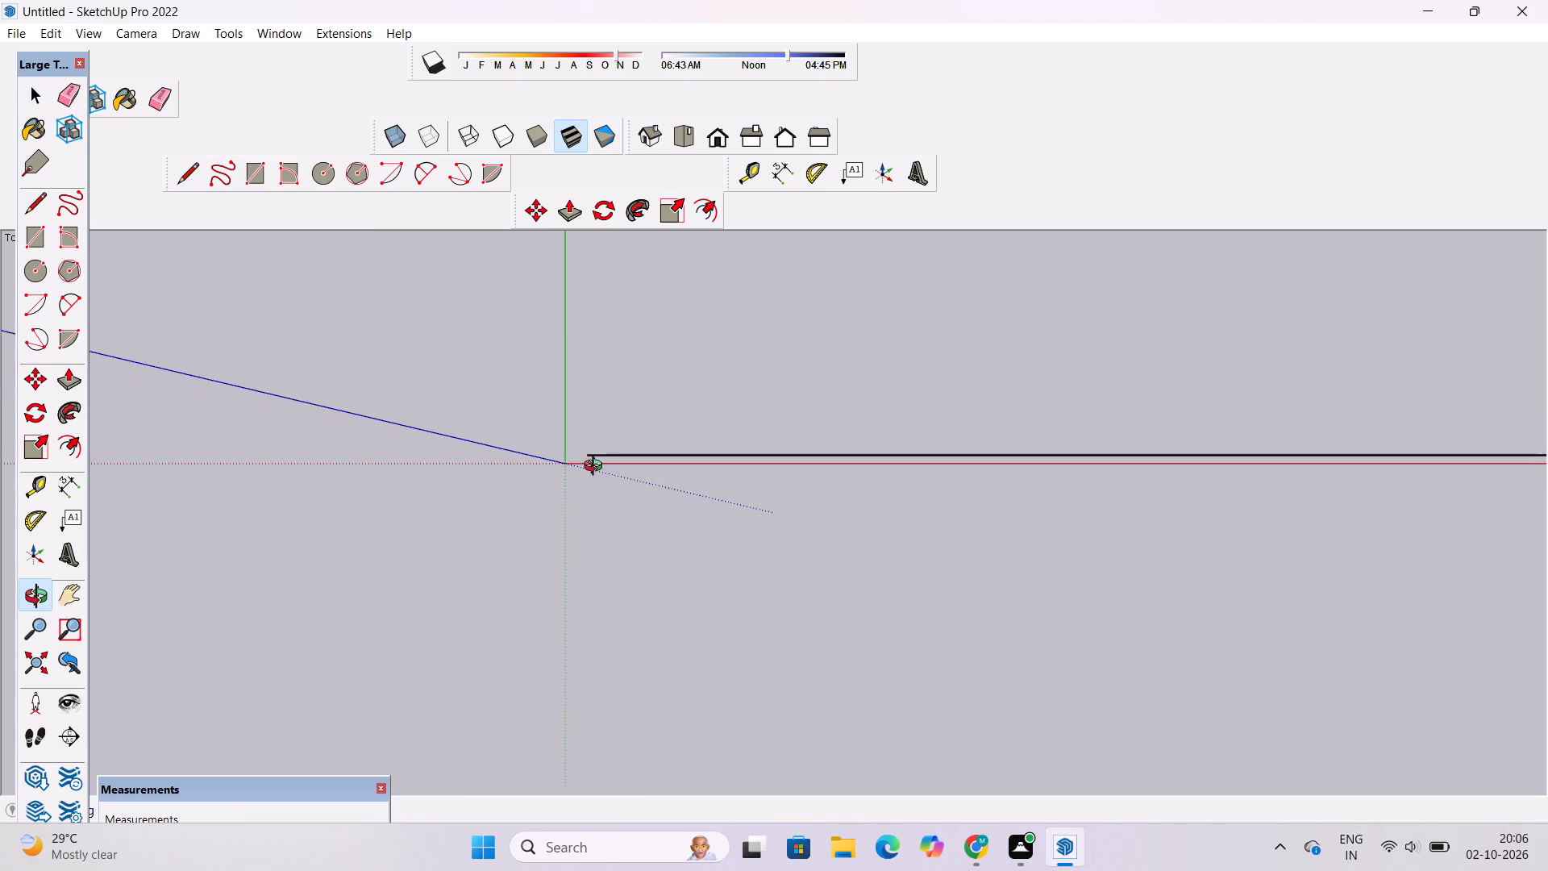
{"action": "scroll", "coordinate": [597, 468], "scroll_direction": "down", "scroll_amount": 12}
{"action": "scroll", "coordinate": [497, 481], "scroll_direction": "down", "scroll_amount": 4}
{"action": "scroll", "coordinate": [640, 468], "scroll_direction": "up", "scroll_amount": 3}
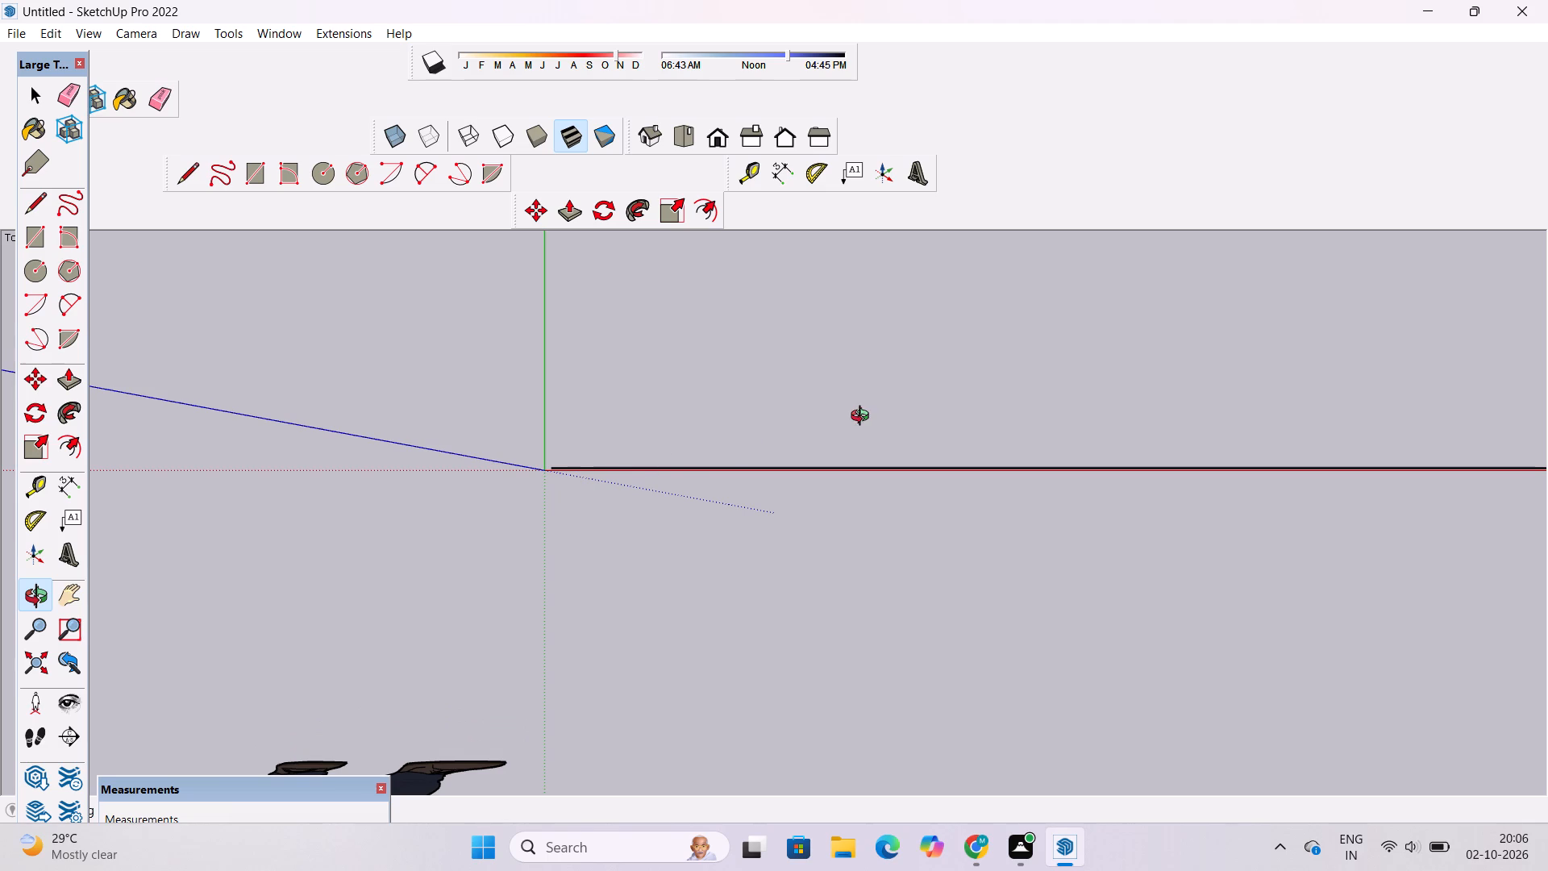
{"action": "scroll", "coordinate": [744, 412], "scroll_direction": "down", "scroll_amount": 3}
{"action": "left_click_drag", "start_coordinate": [909, 439], "coordinate": [775, 457], "text": "shift"}
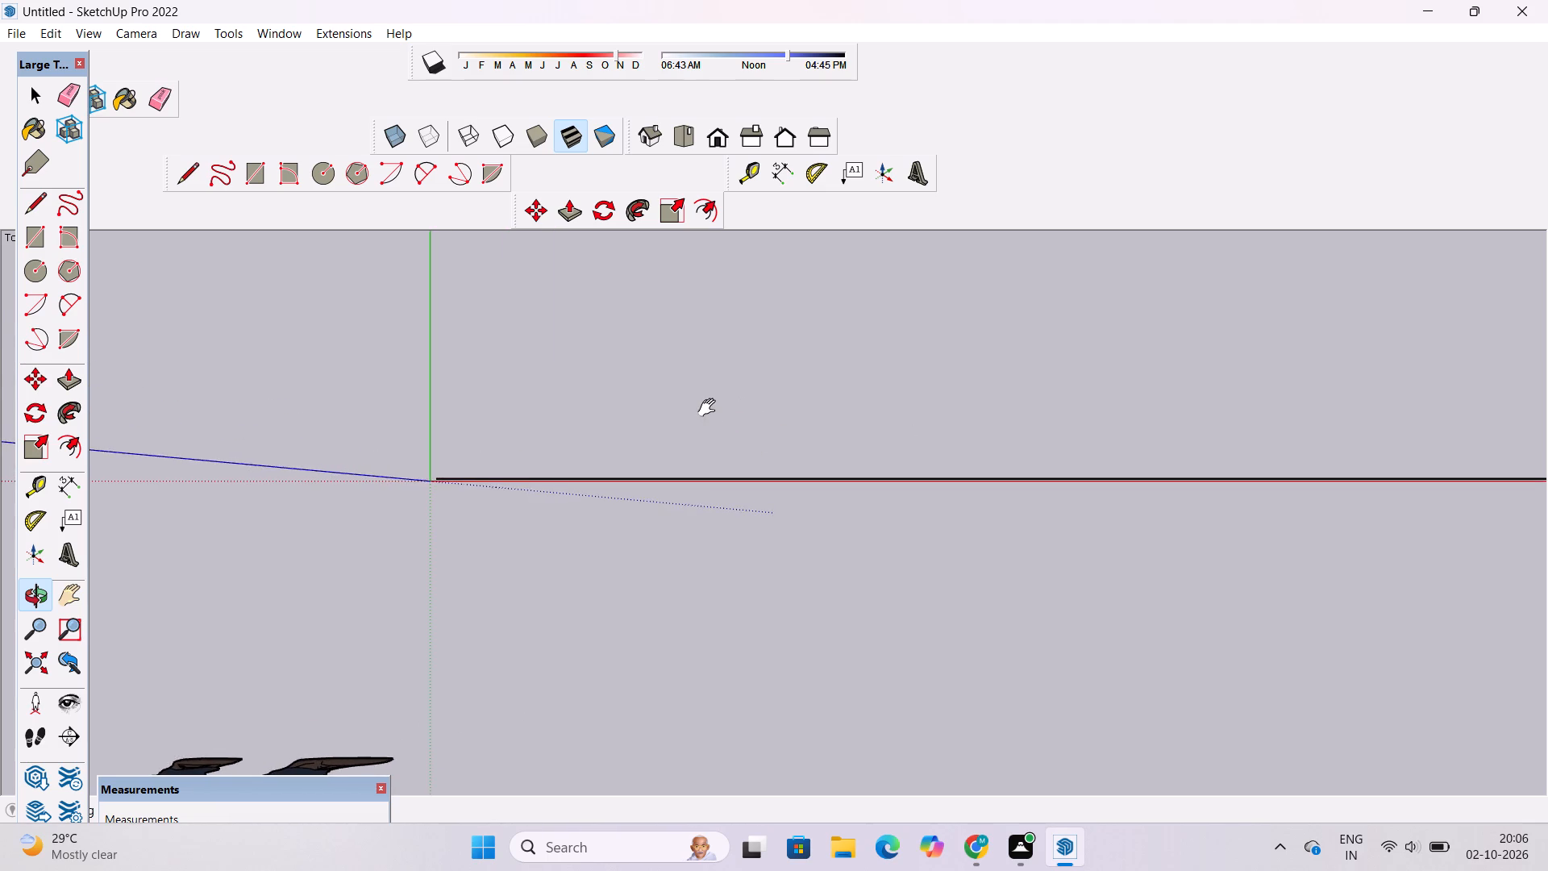
{"action": "scroll", "coordinate": [710, 408], "scroll_direction": "down", "scroll_amount": 11, "text": "shift"}
{"action": "left_click_drag", "start_coordinate": [1307, 430], "coordinate": [808, 447], "text": "shift"}
{"action": "scroll", "coordinate": [783, 437], "scroll_direction": "down", "scroll_amount": 13, "text": "shift"}
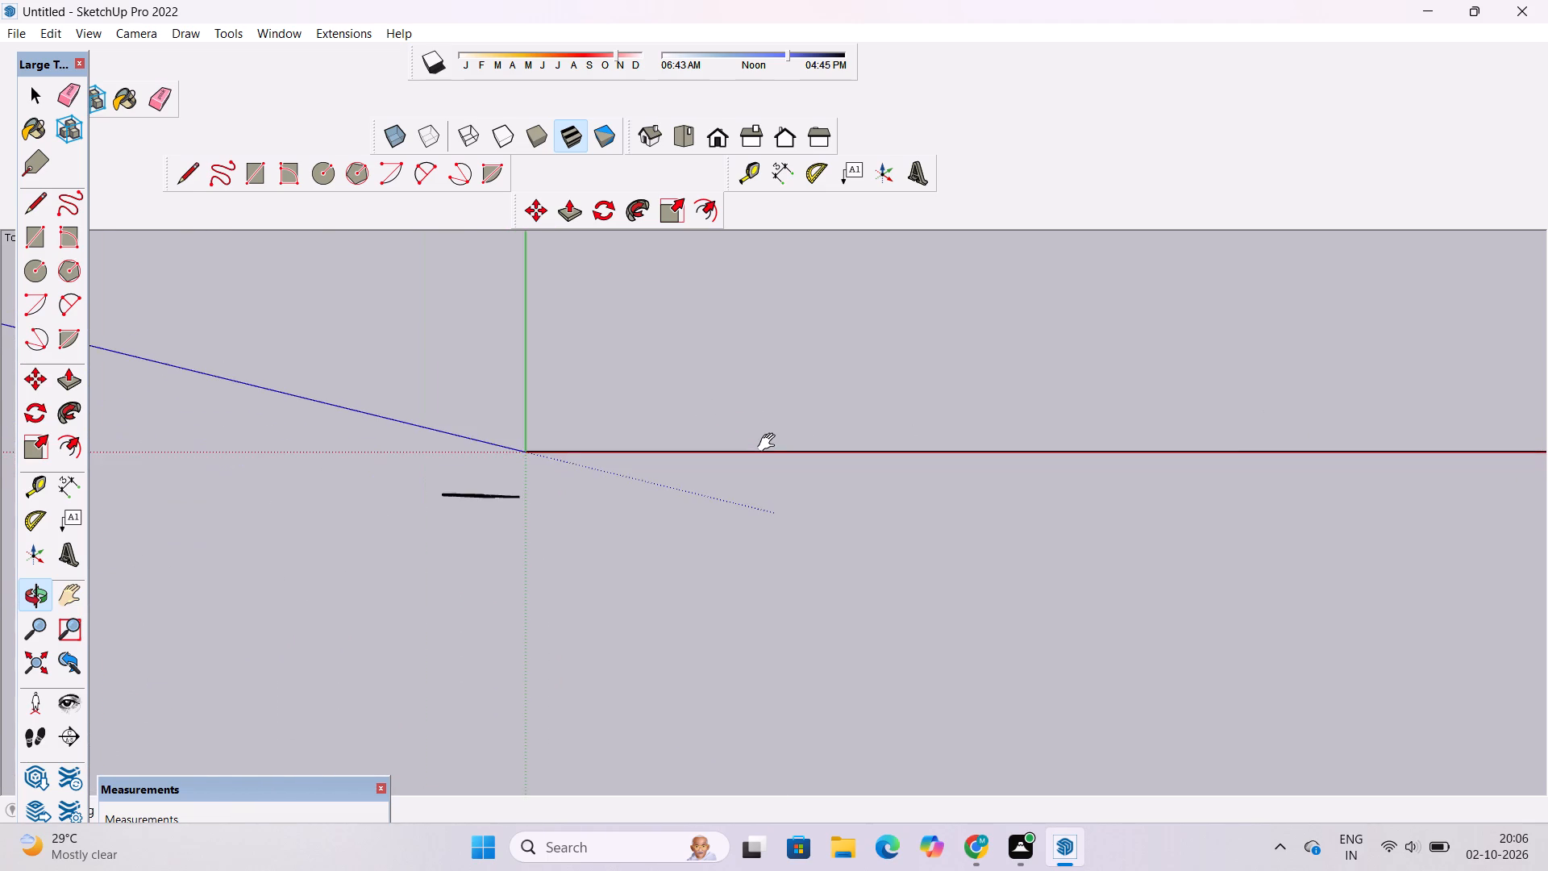
{"action": "left_click_drag", "start_coordinate": [1346, 418], "coordinate": [611, 410], "text": "shift"}
{"action": "scroll", "coordinate": [602, 406], "scroll_direction": "down", "scroll_amount": 6, "text": "shift"}
{"action": "left_click_drag", "start_coordinate": [580, 419], "coordinate": [853, 400], "text": "shift"}
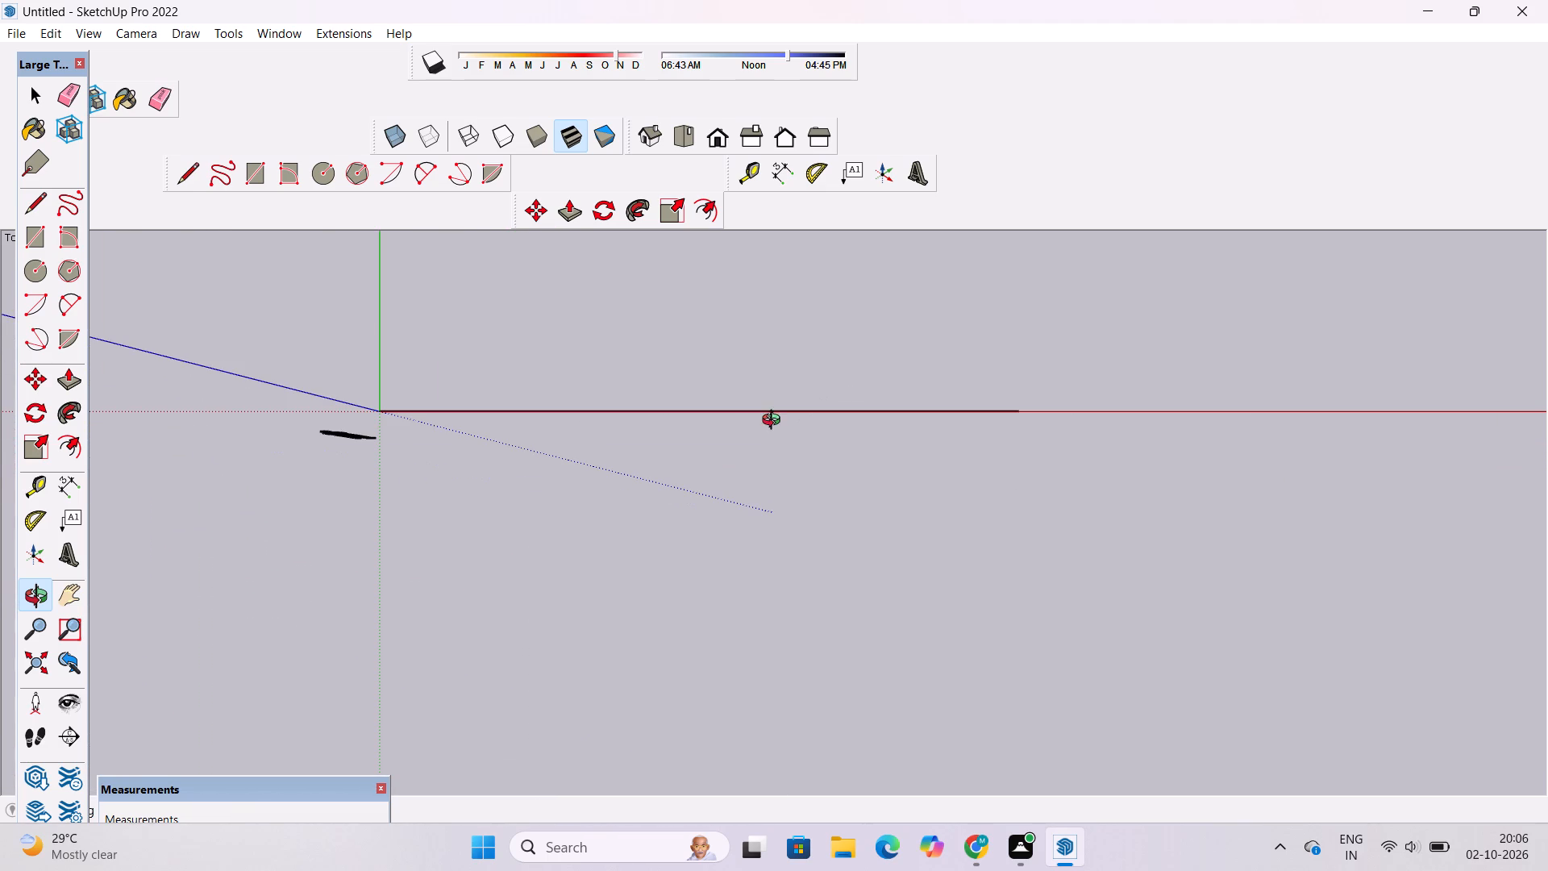
{"action": "scroll", "coordinate": [708, 435], "scroll_direction": "up", "scroll_amount": 5}
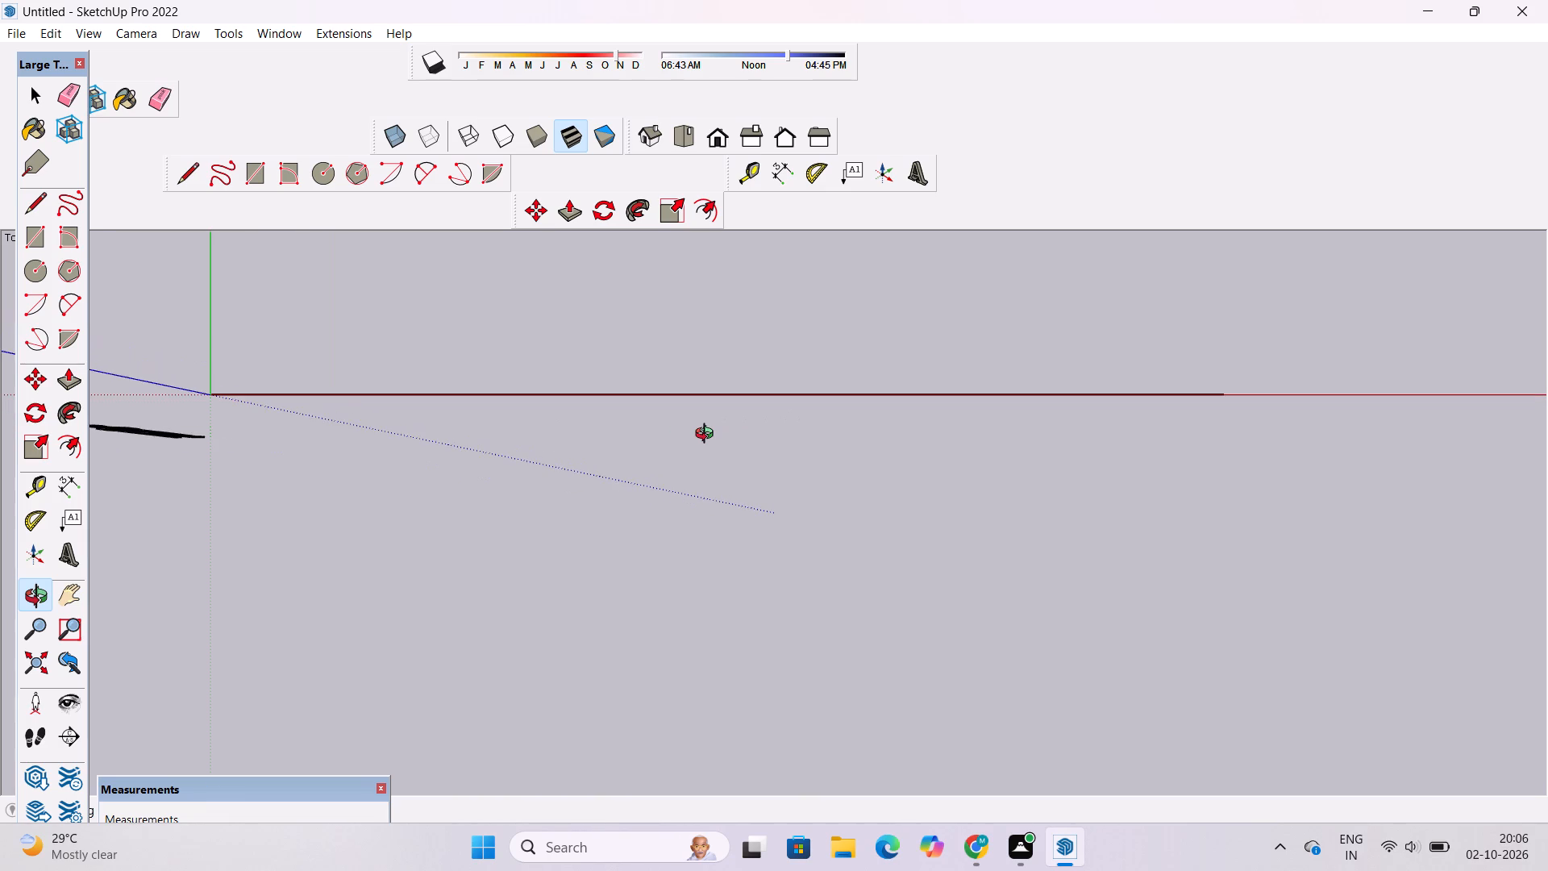
{"action": "scroll", "coordinate": [708, 435], "scroll_direction": "down", "scroll_amount": 4}
{"action": "key", "text": "l"}
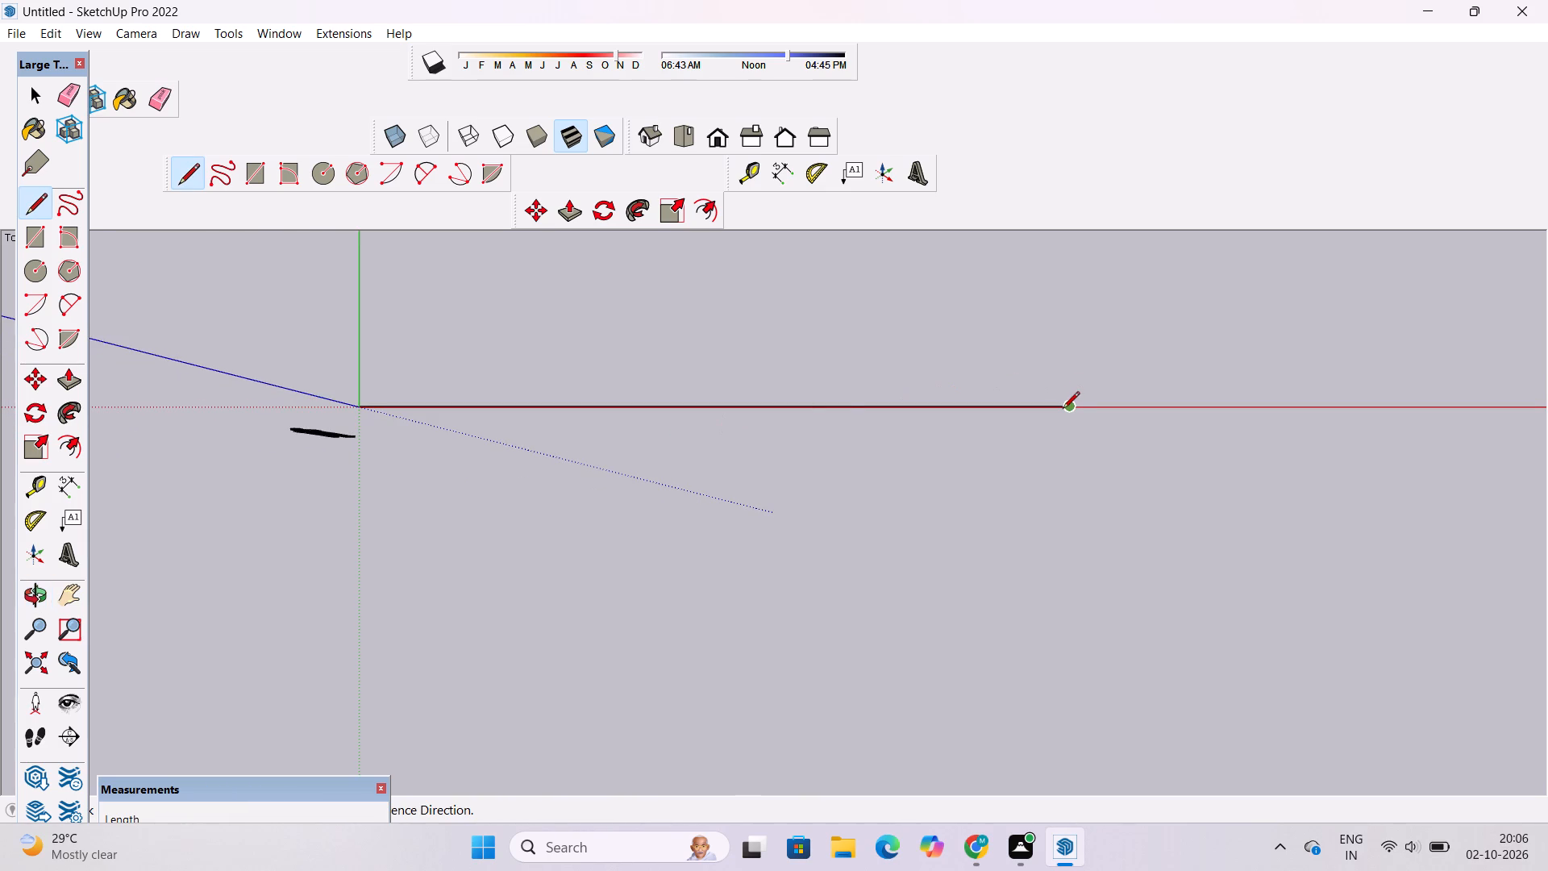
{"action": "left_click", "coordinate": [1069, 406]}
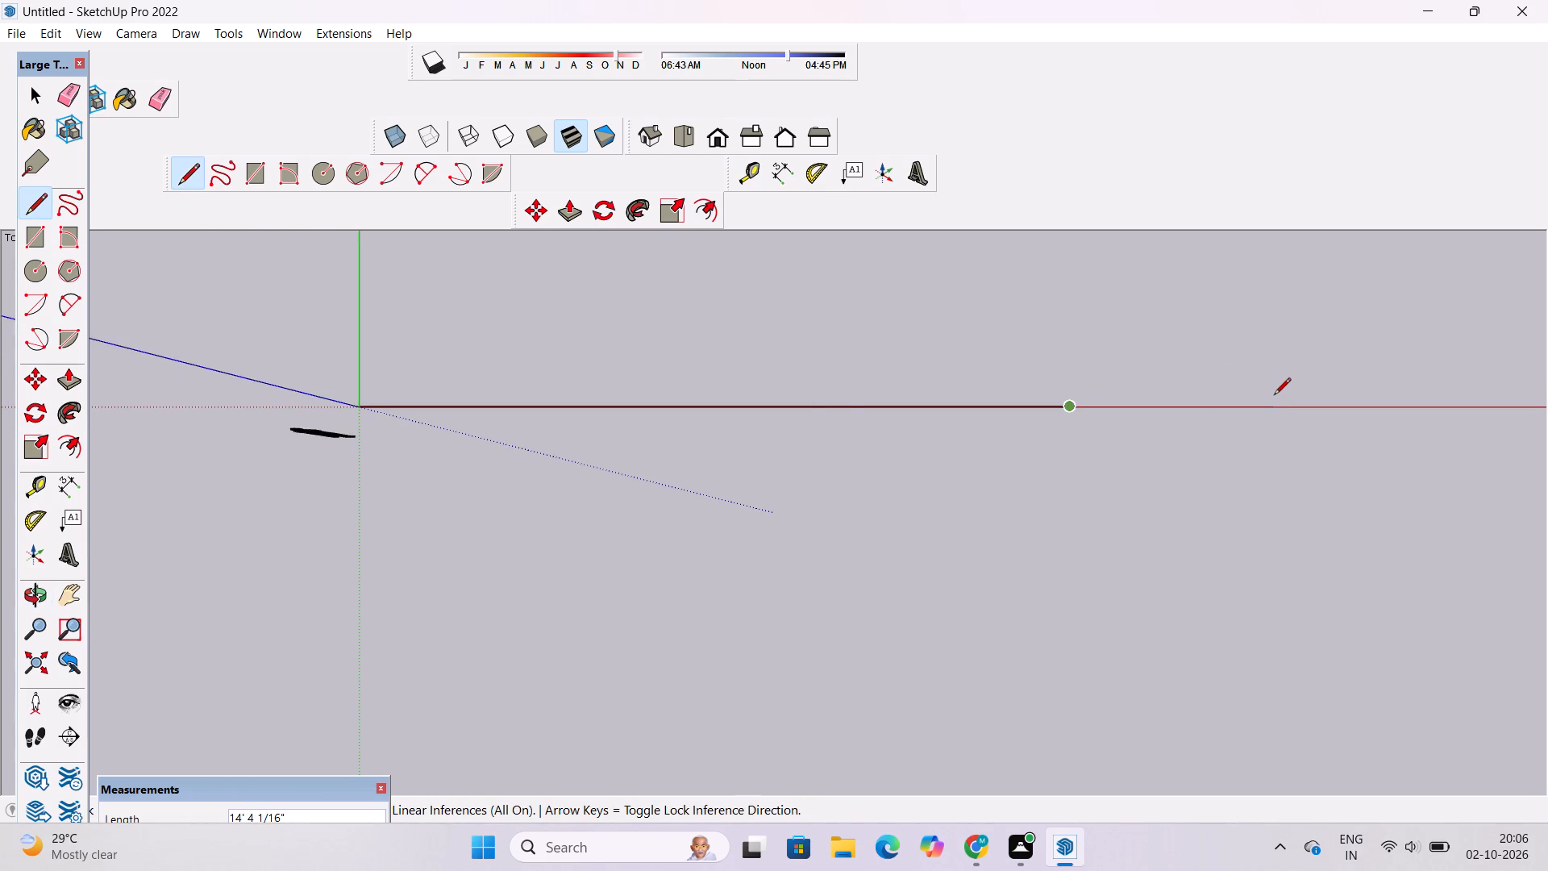
{"action": "type", "text": "10'"}
{"action": "key", "text": "Return"}
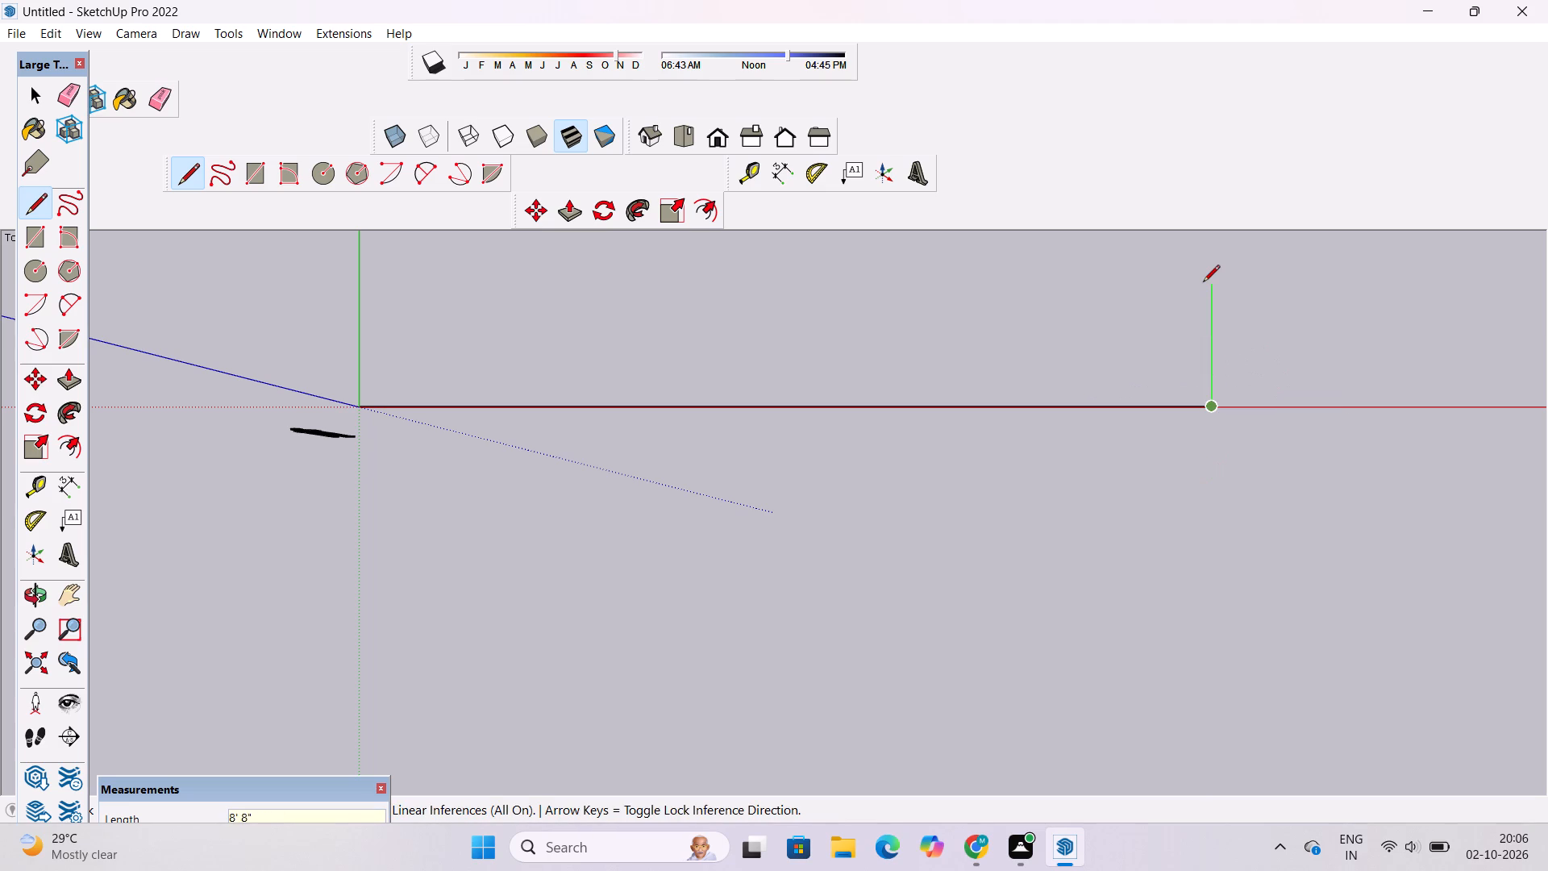
Continue from the end of the baseline with a 50' line along the green axis.
{"action": "type", "text": "50'"}
{"action": "key", "text": "Return"}
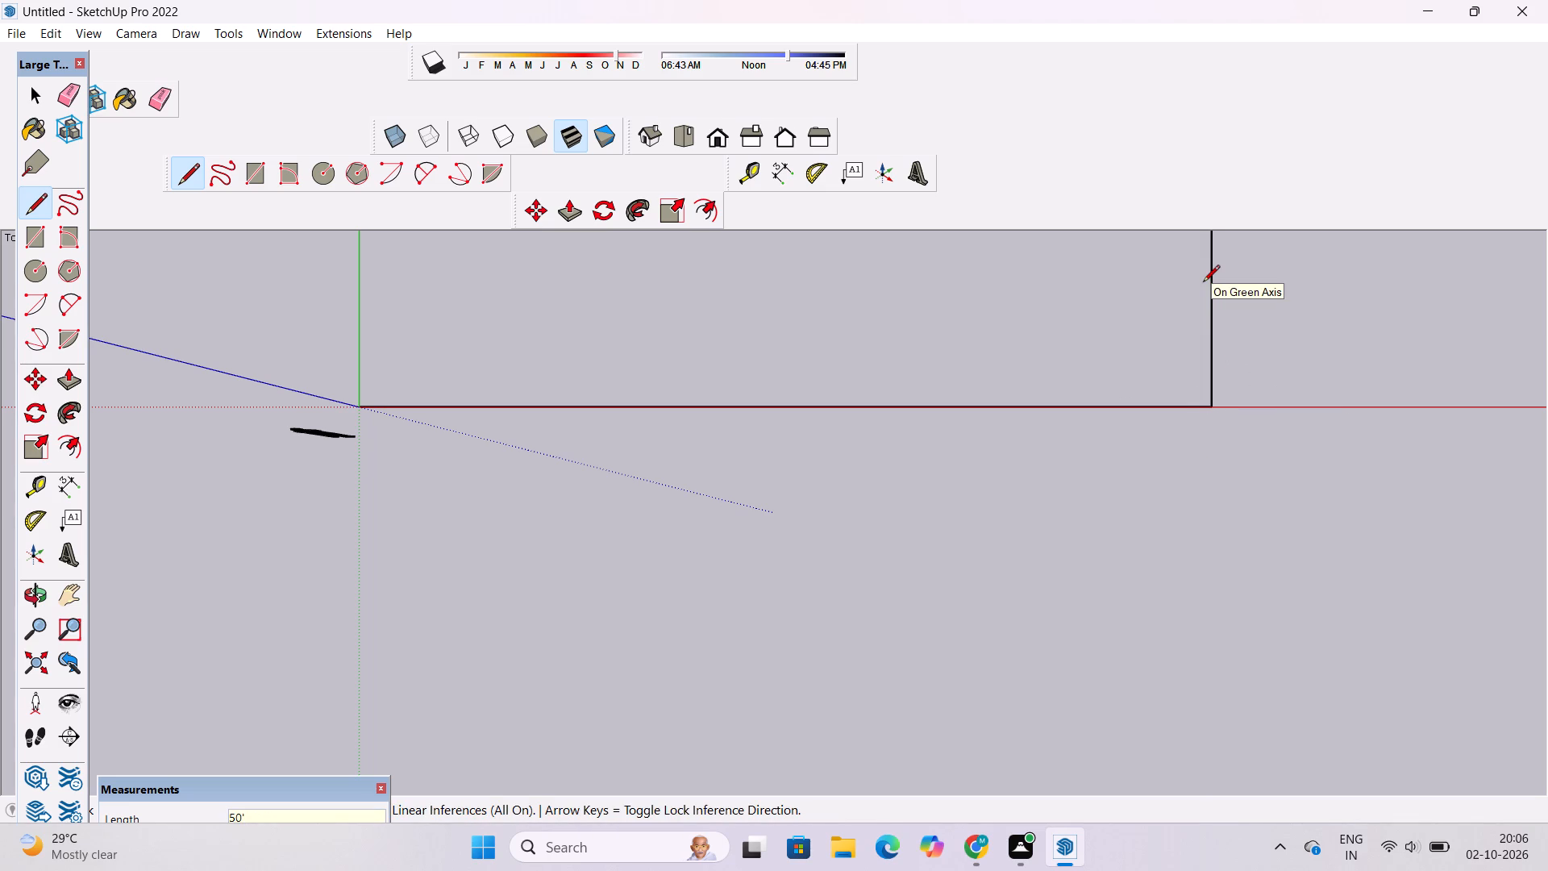
Continue the outline from the end of the 50' side with a 60' line back along the red axis.
{"action": "scroll", "coordinate": [1203, 345], "scroll_direction": "down", "scroll_amount": 19}
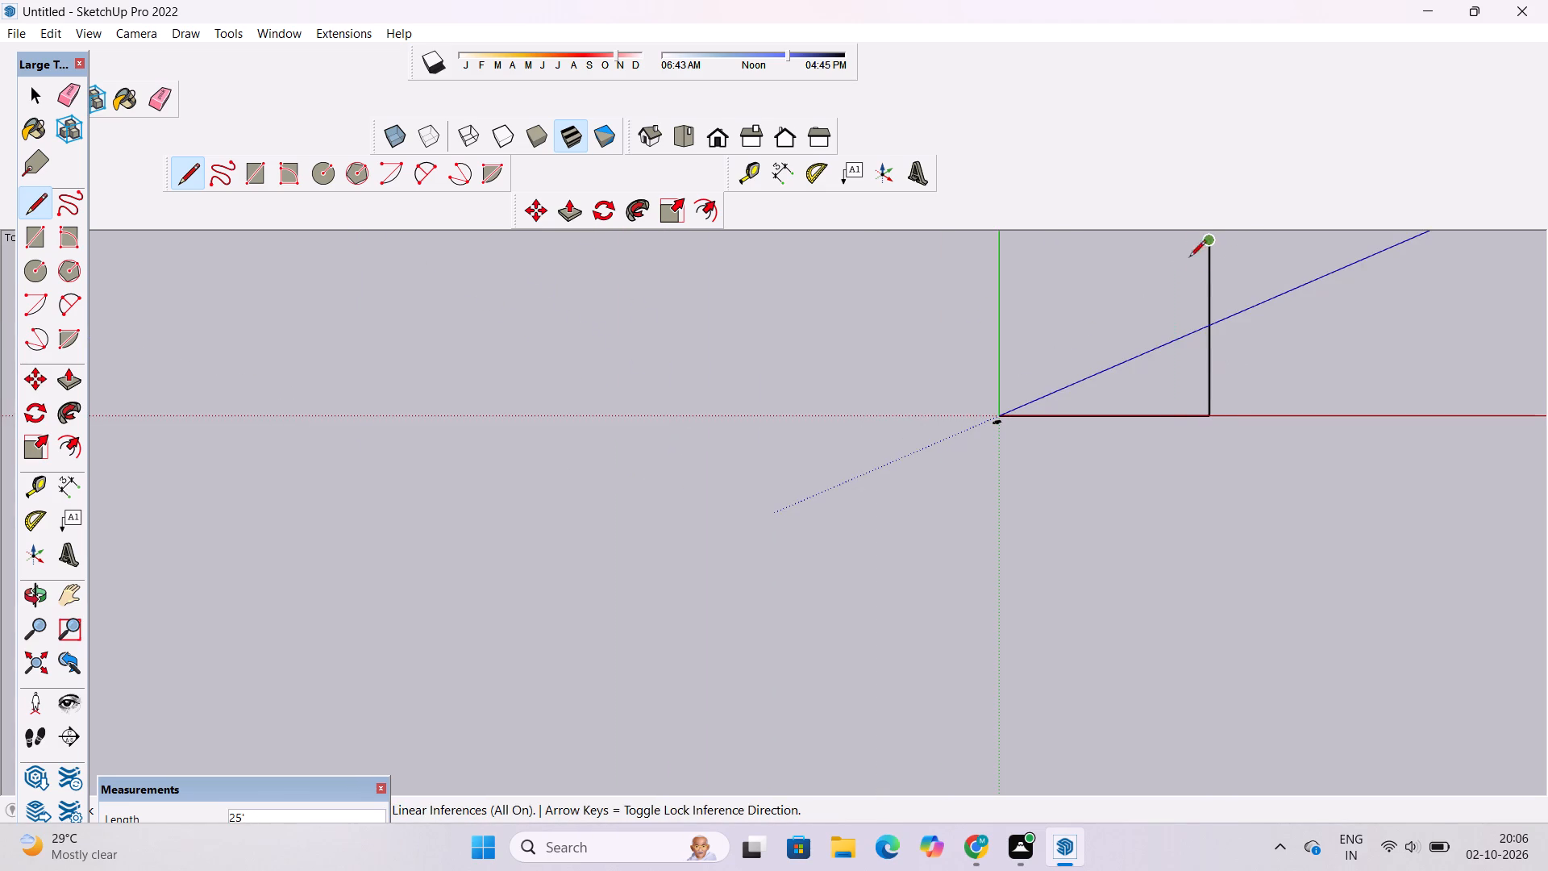
{"action": "scroll", "coordinate": [1176, 249], "scroll_direction": "up", "scroll_amount": 5}
{"action": "scroll", "coordinate": [1021, 410], "scroll_direction": "down", "scroll_amount": 4}
{"action": "scroll", "coordinate": [1063, 338], "scroll_direction": "down", "scroll_amount": 2}
{"action": "scroll", "coordinate": [1067, 298], "scroll_direction": "up", "scroll_amount": 1}
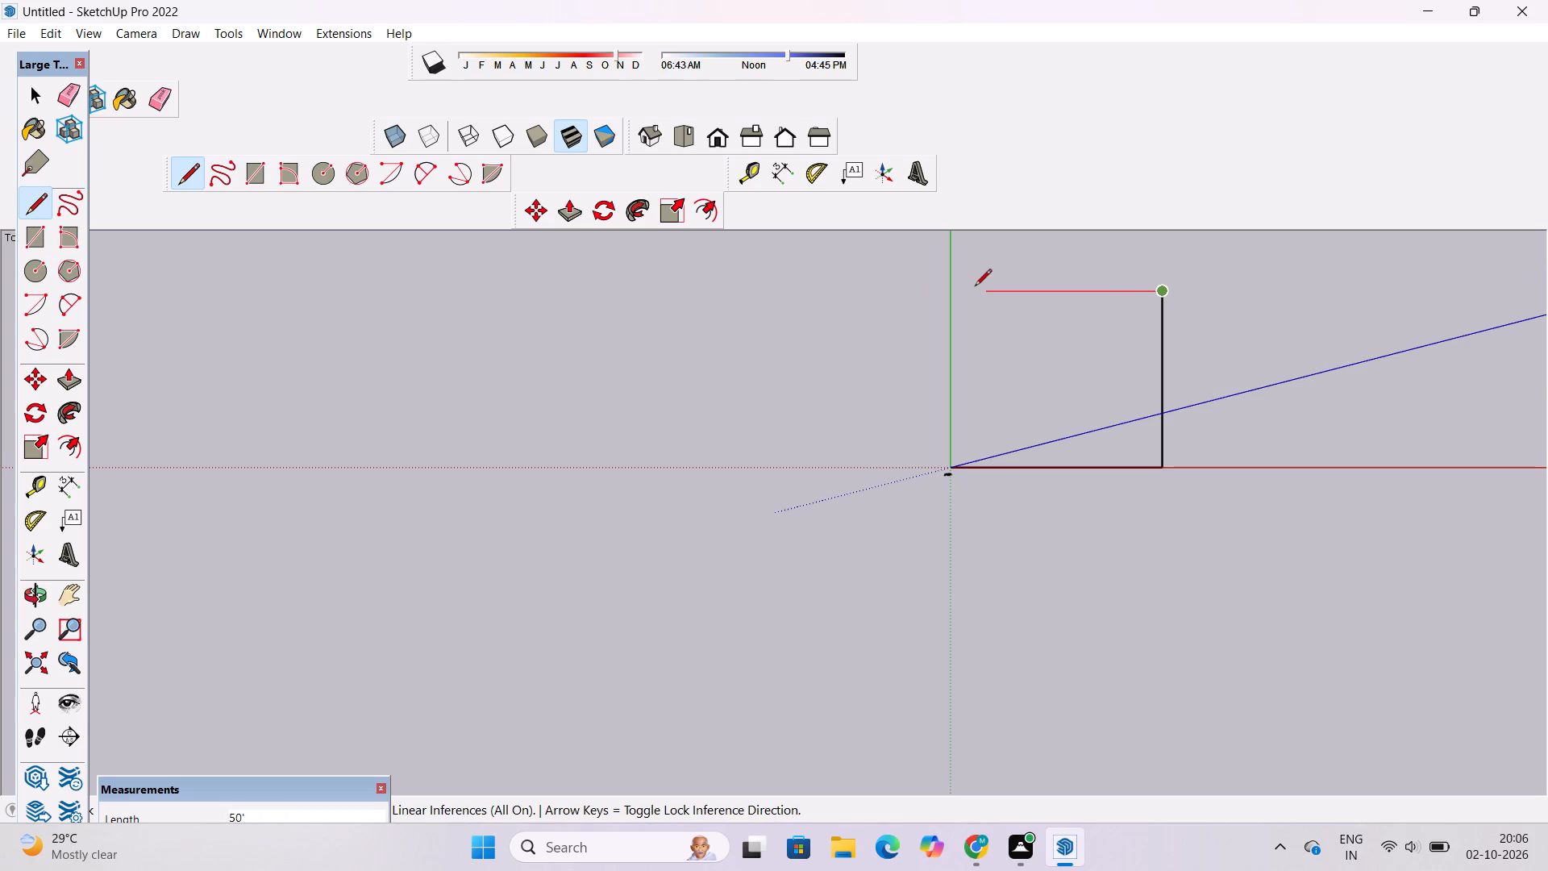
{"action": "scroll", "coordinate": [975, 287], "scroll_direction": "up", "scroll_amount": 4}
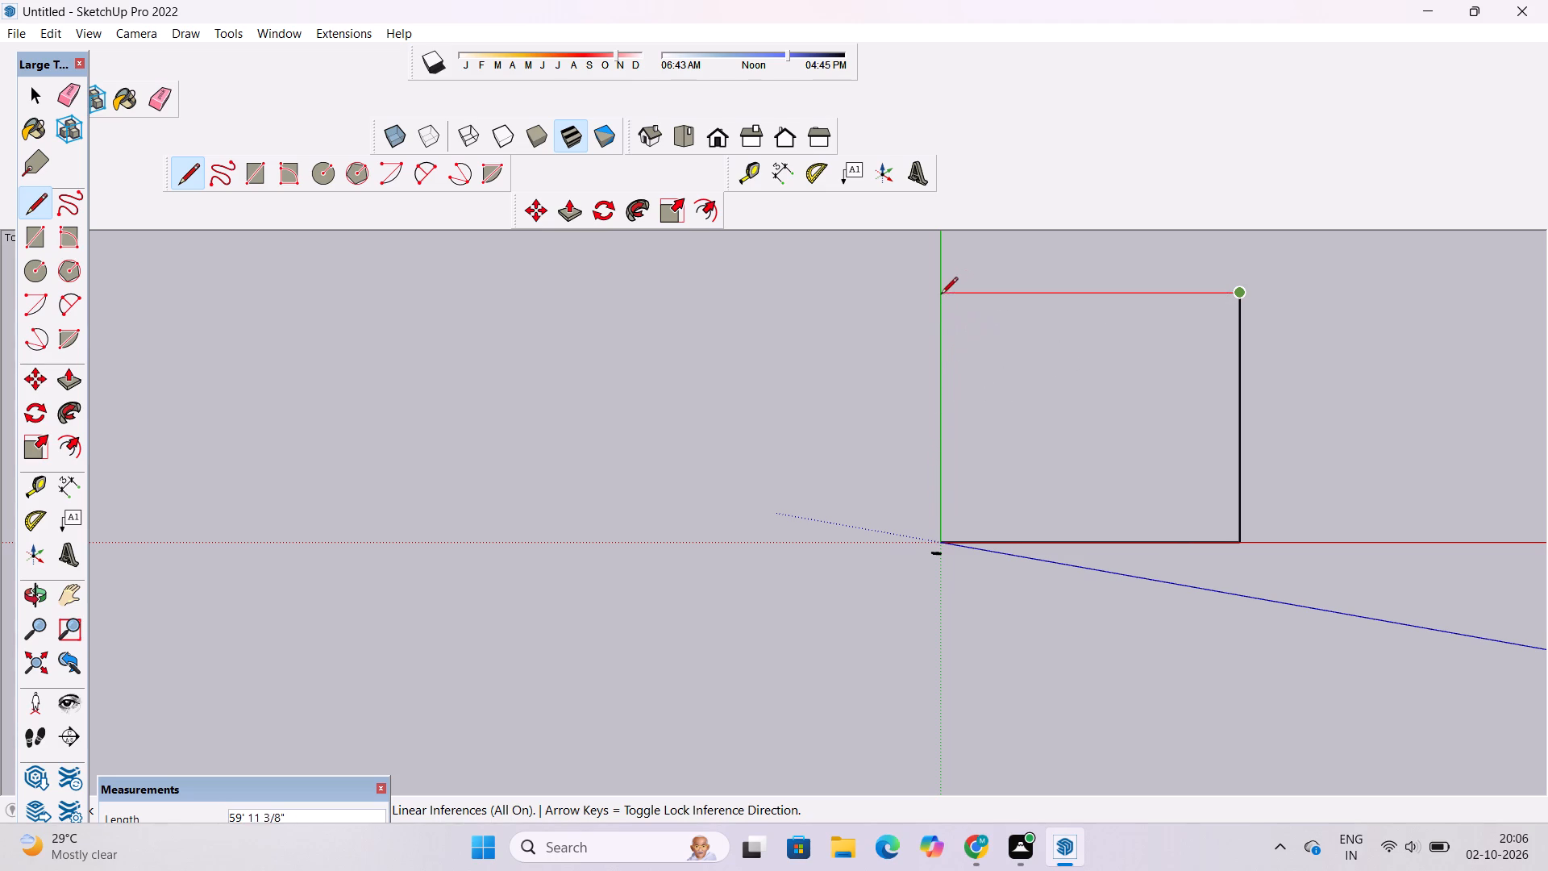
{"action": "key", "text": "o"}
{"action": "scroll", "coordinate": [988, 433], "scroll_direction": "down", "scroll_amount": 4}
{"action": "left_click_drag", "start_coordinate": [1088, 406], "coordinate": [977, 378]}
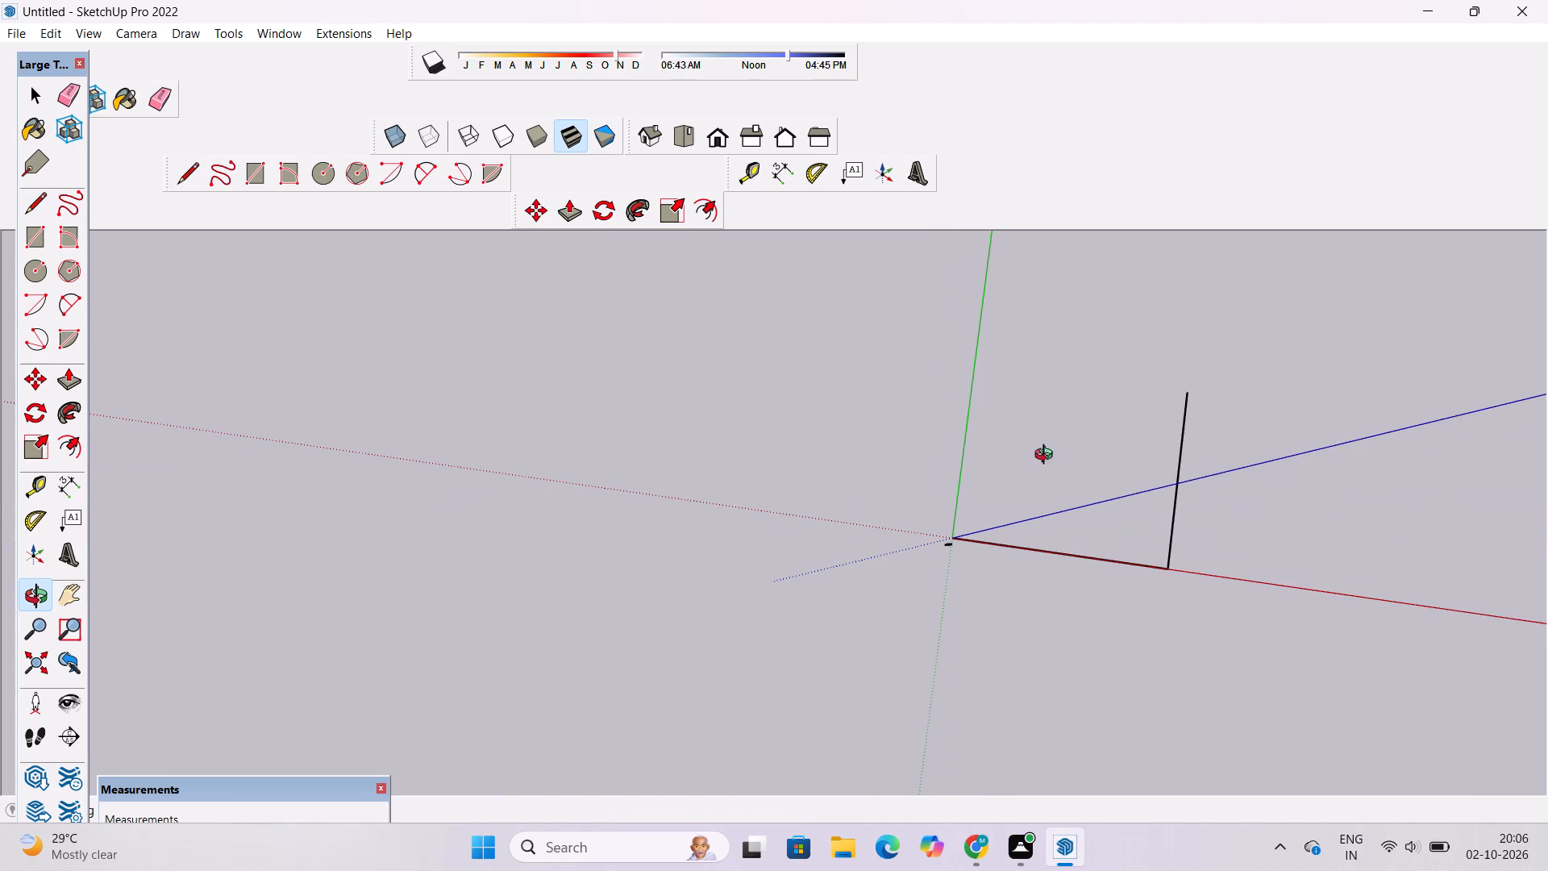
{"action": "left_click_drag", "start_coordinate": [1072, 478], "coordinate": [936, 465]}
{"action": "scroll", "coordinate": [935, 461], "scroll_direction": "up", "scroll_amount": 3}
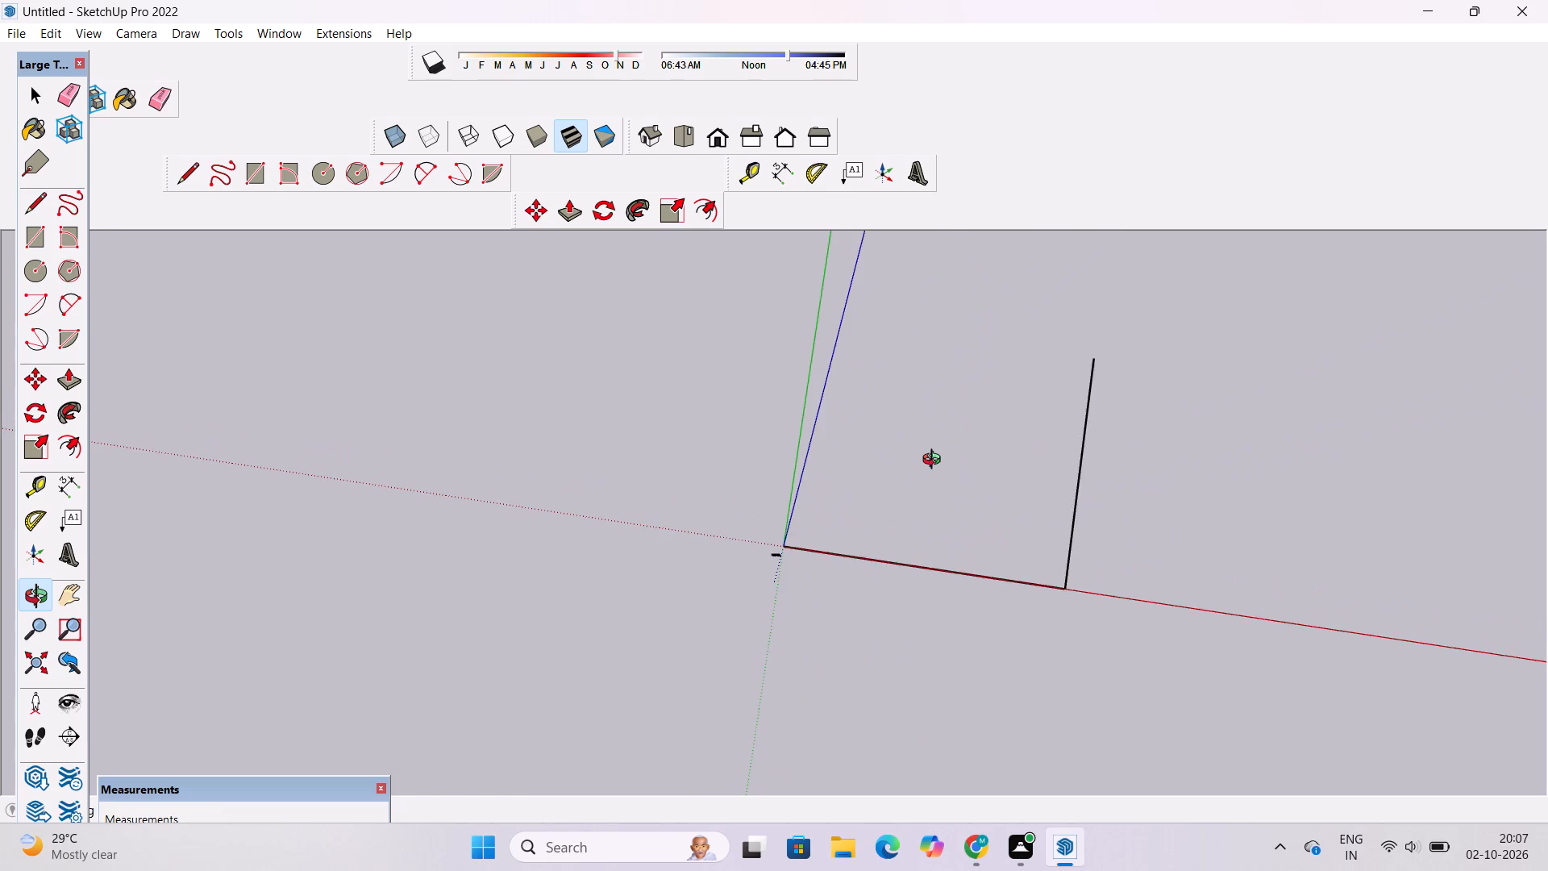
{"action": "scroll", "coordinate": [935, 461], "scroll_direction": "down", "scroll_amount": 2}
{"action": "left_click_drag", "start_coordinate": [971, 465], "coordinate": [872, 468], "text": "shift"}
{"action": "left_click_drag", "start_coordinate": [872, 469], "coordinate": [928, 481]}
{"action": "scroll", "coordinate": [923, 412], "scroll_direction": "up", "scroll_amount": 5}
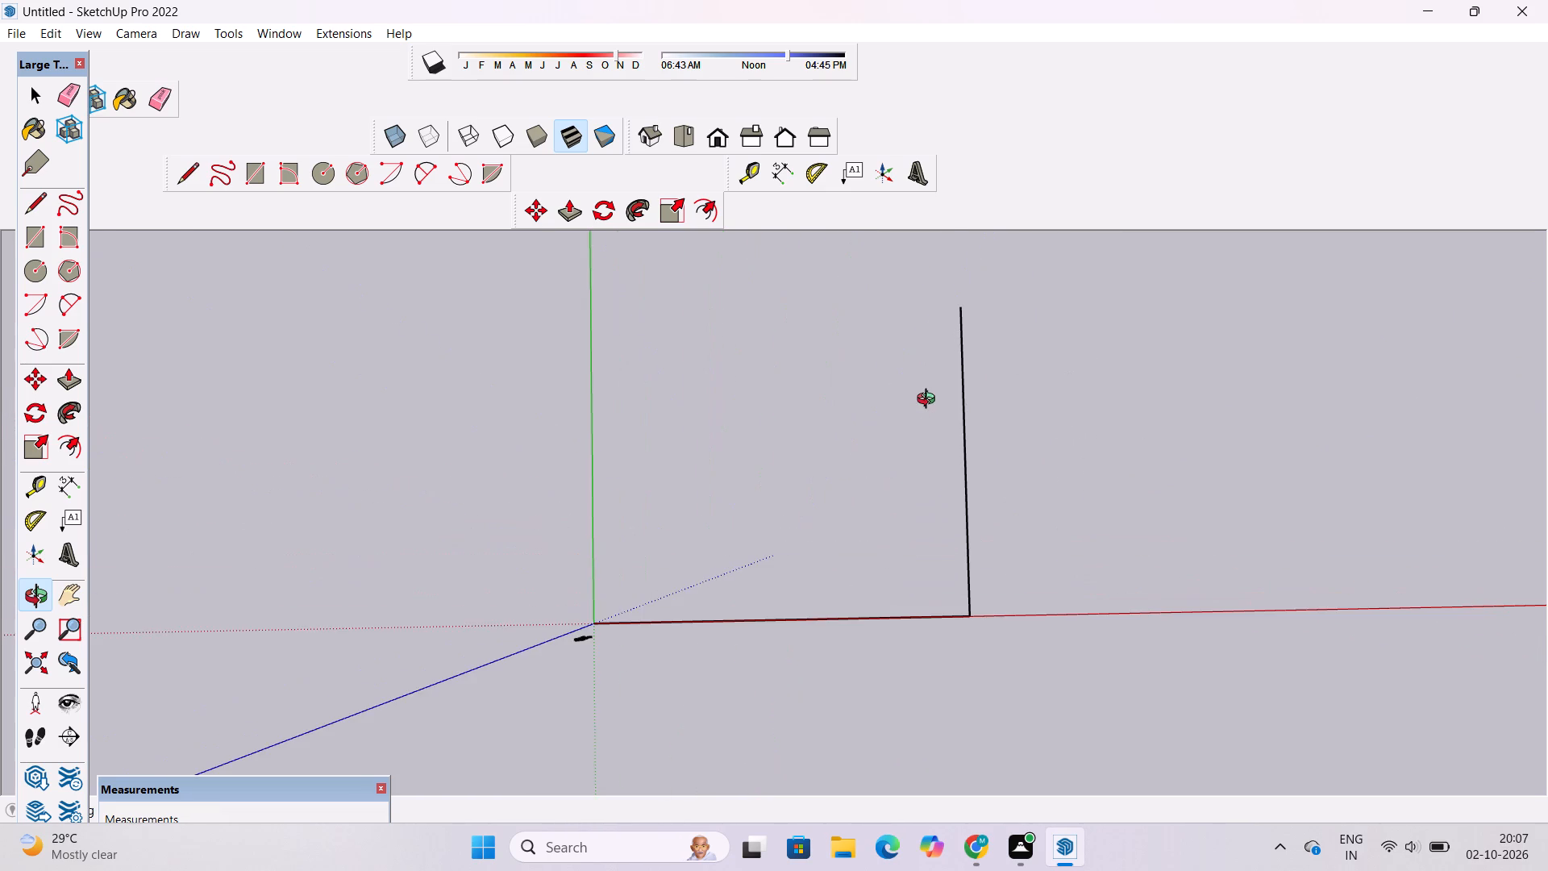
{"action": "left_click_drag", "start_coordinate": [932, 387], "coordinate": [934, 441], "text": "shift"}
{"action": "key", "text": "l"}
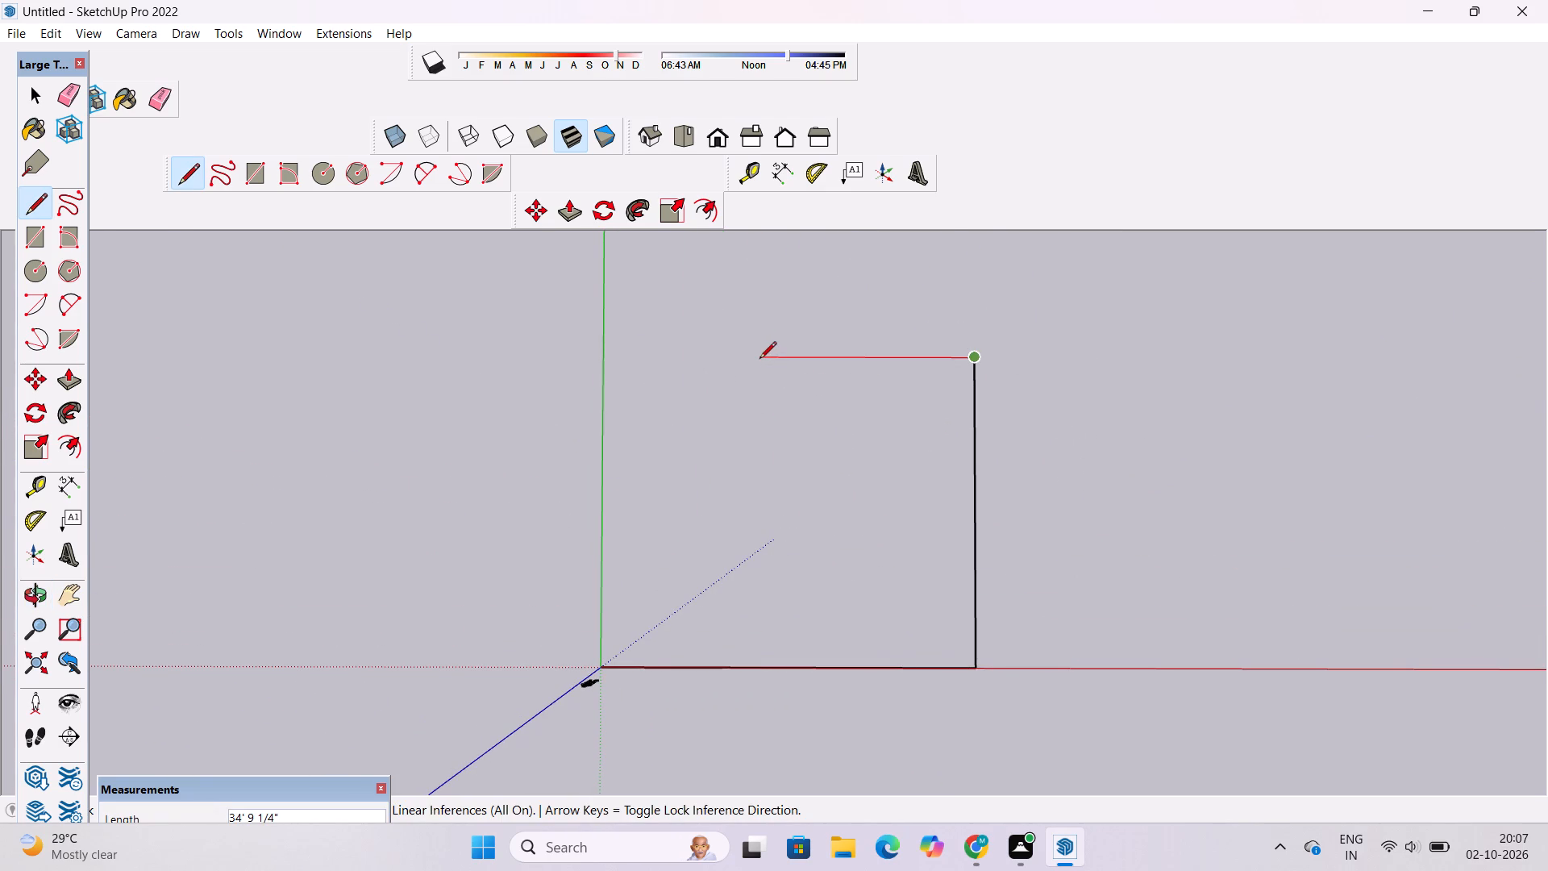
{"action": "type", "text": "60'"}
{"action": "key", "text": "Return"}
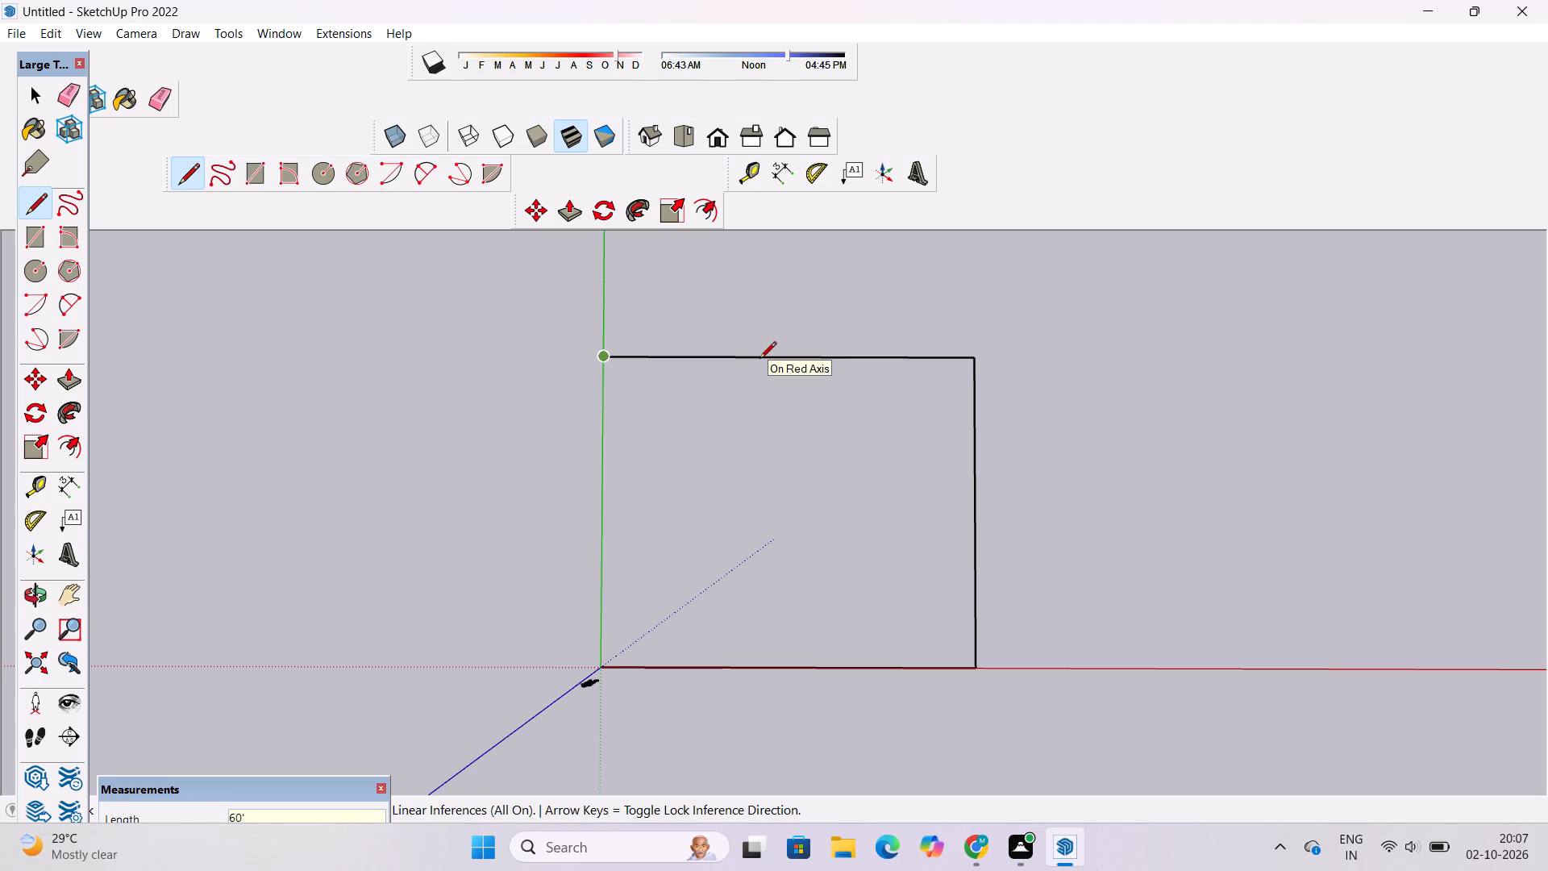
Close the outline with a final line along the green axis to the baseline's starting point at the origin.
{"action": "left_click", "coordinate": [607, 669]}
{"action": "key", "text": "space"}
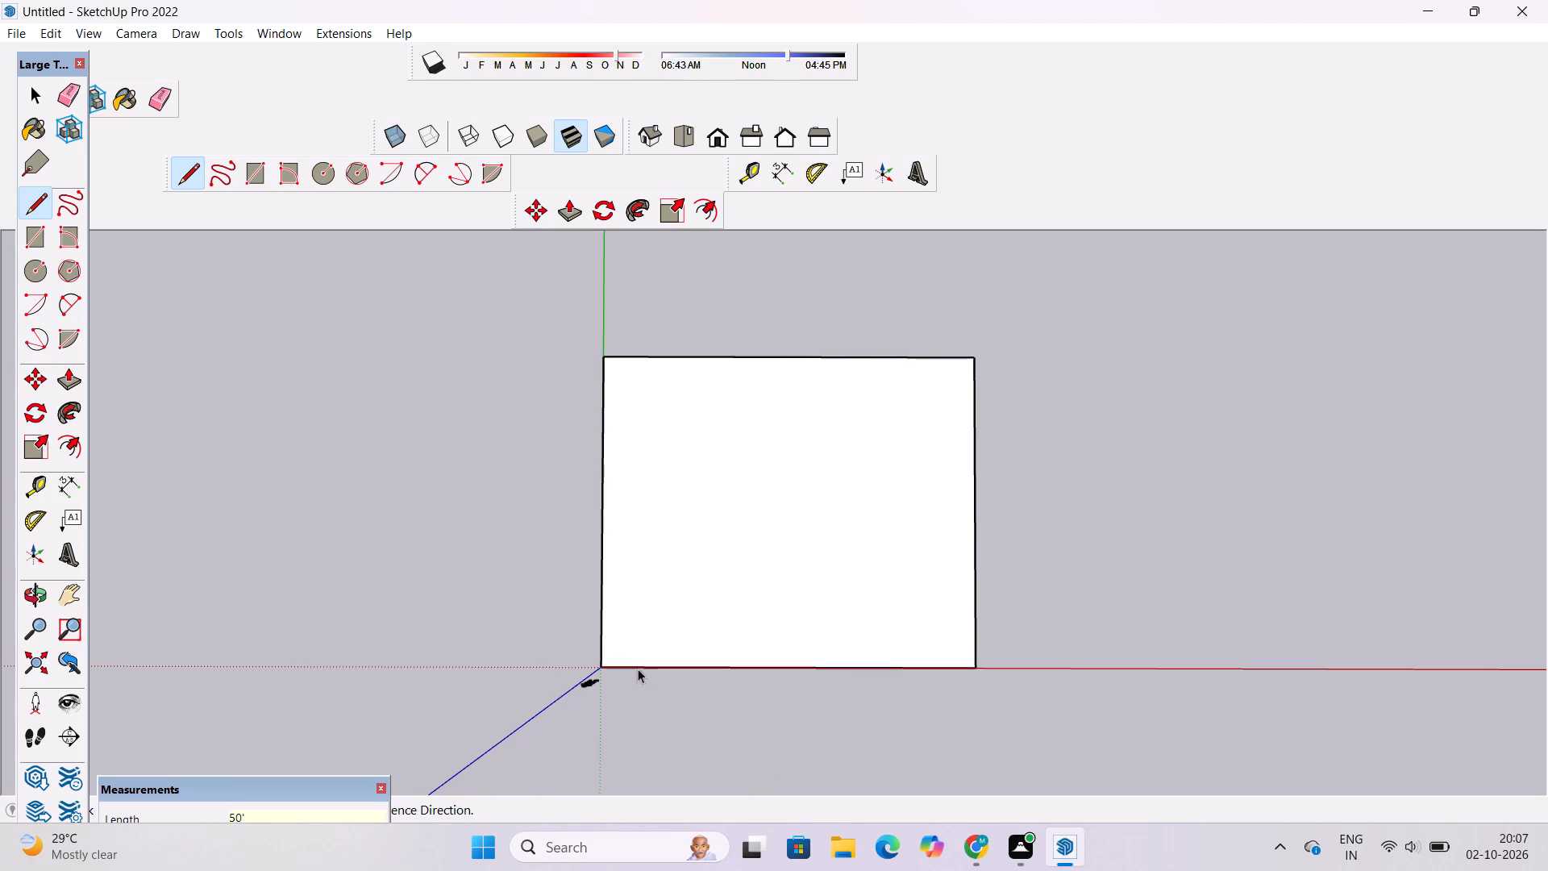
Move the whole rectangle, face and edges, about 22' away from the origin, mostly along the red axis.
{"action": "triple_click", "coordinate": [730, 606]}
{"action": "key", "text": "m"}
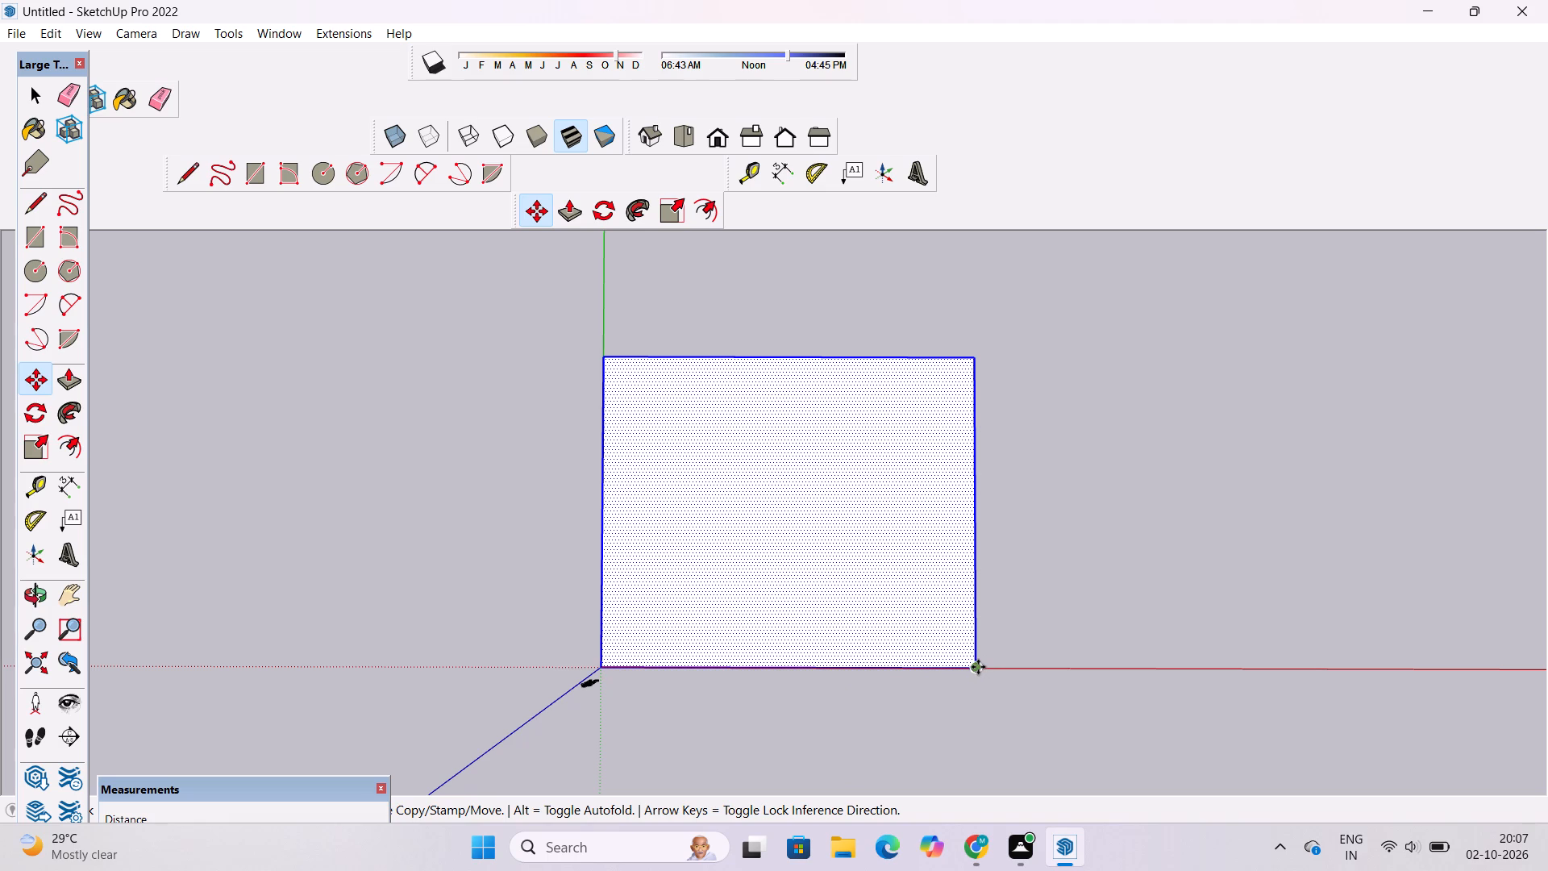
{"action": "left_click", "coordinate": [978, 667]}
{"action": "left_click", "coordinate": [1113, 654]}
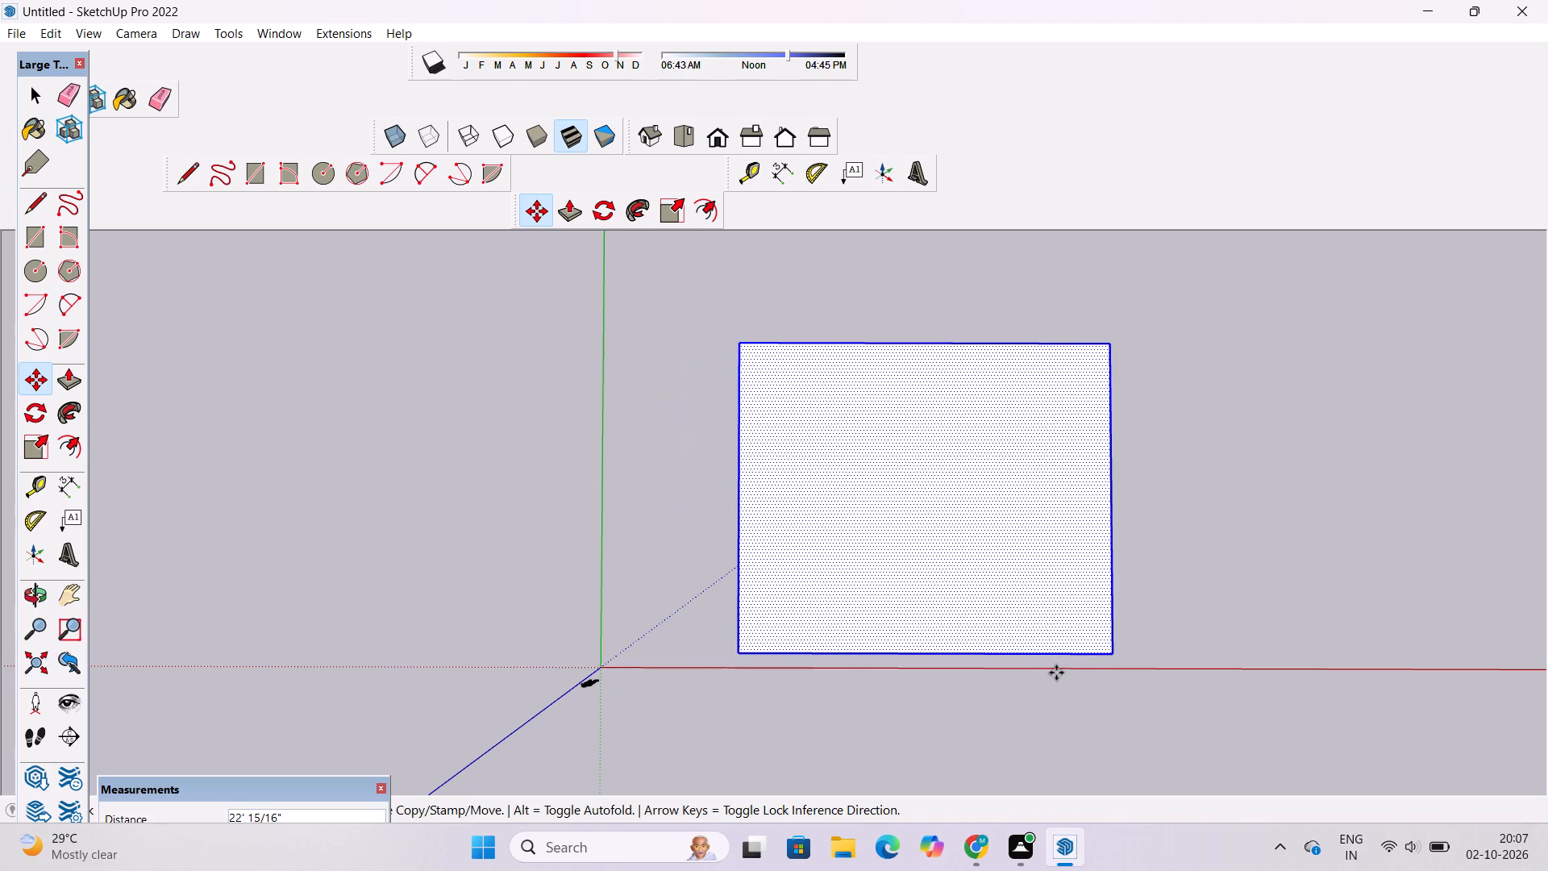
{"action": "key", "text": "space"}
Push/Pull the rectangular face up 1' to make a slab.
{"action": "key", "text": "o"}
{"action": "left_click_drag", "start_coordinate": [1015, 747], "coordinate": [997, 562]}
{"action": "scroll", "coordinate": [976, 515], "scroll_direction": "down", "scroll_amount": 5}
{"action": "left_click_drag", "start_coordinate": [953, 644], "coordinate": [943, 602]}
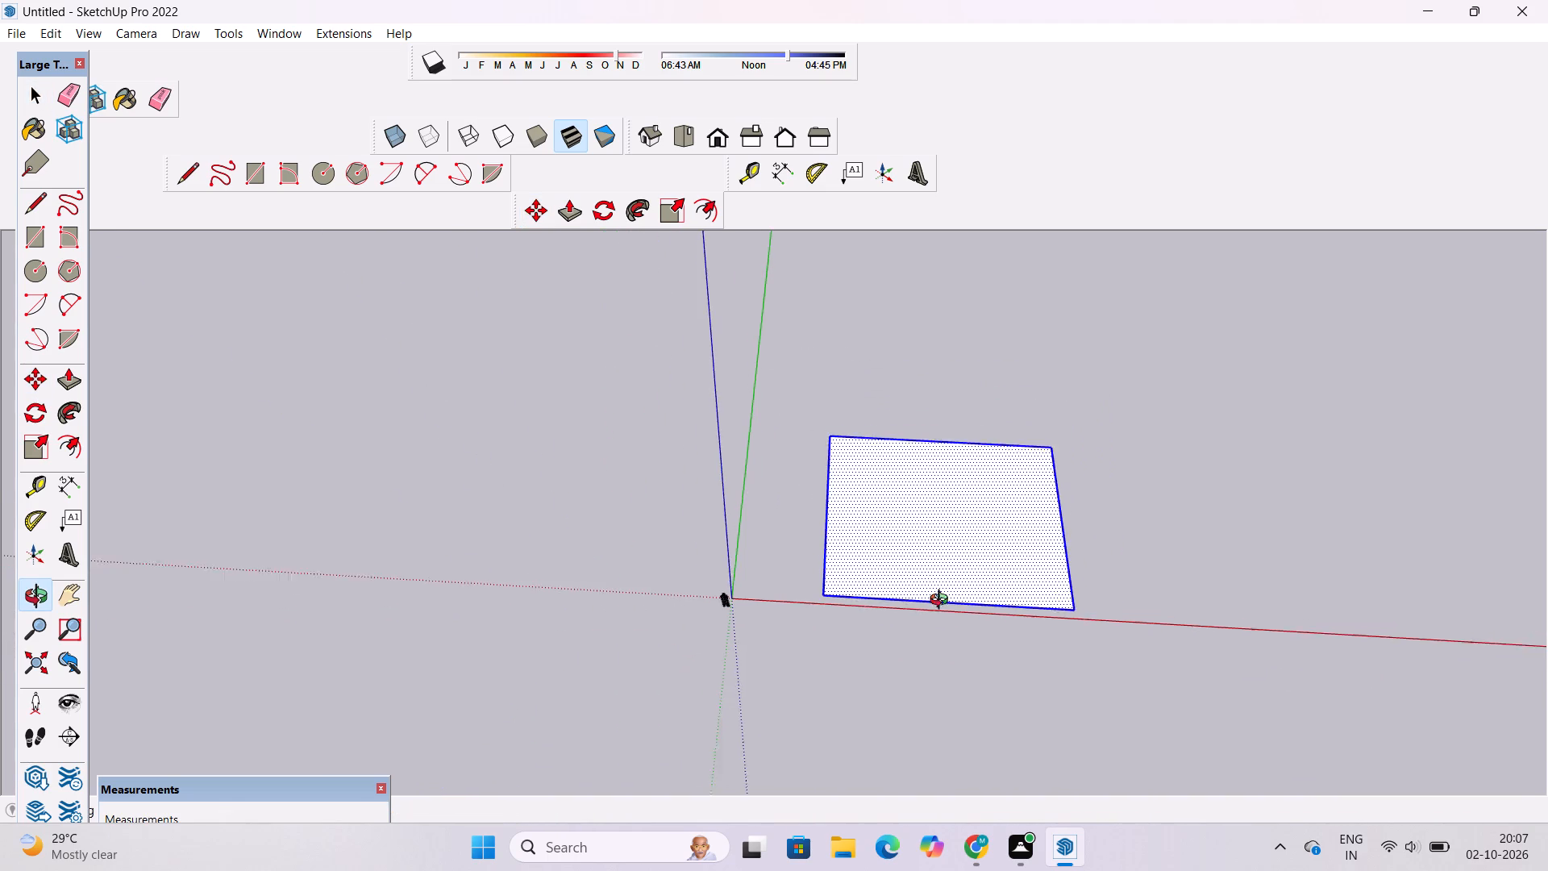
{"action": "left_click_drag", "start_coordinate": [943, 602], "coordinate": [935, 527]}
{"action": "scroll", "coordinate": [932, 527], "scroll_direction": "up", "scroll_amount": 4}
{"action": "left_click_drag", "start_coordinate": [938, 535], "coordinate": [726, 511], "text": "shift"}
{"action": "left_click_drag", "start_coordinate": [726, 511], "coordinate": [734, 542]}
{"action": "scroll", "coordinate": [734, 543], "scroll_direction": "up", "scroll_amount": 3}
{"action": "left_click_drag", "start_coordinate": [733, 543], "coordinate": [664, 519], "text": "shift"}
{"action": "left_click_drag", "start_coordinate": [660, 519], "coordinate": [694, 557]}
{"action": "left_click_drag", "start_coordinate": [693, 562], "coordinate": [693, 536]}
{"action": "left_click_drag", "start_coordinate": [693, 536], "coordinate": [695, 548], "text": "shift"}
{"action": "key", "text": "space"}
{"action": "left_click", "coordinate": [990, 453]}
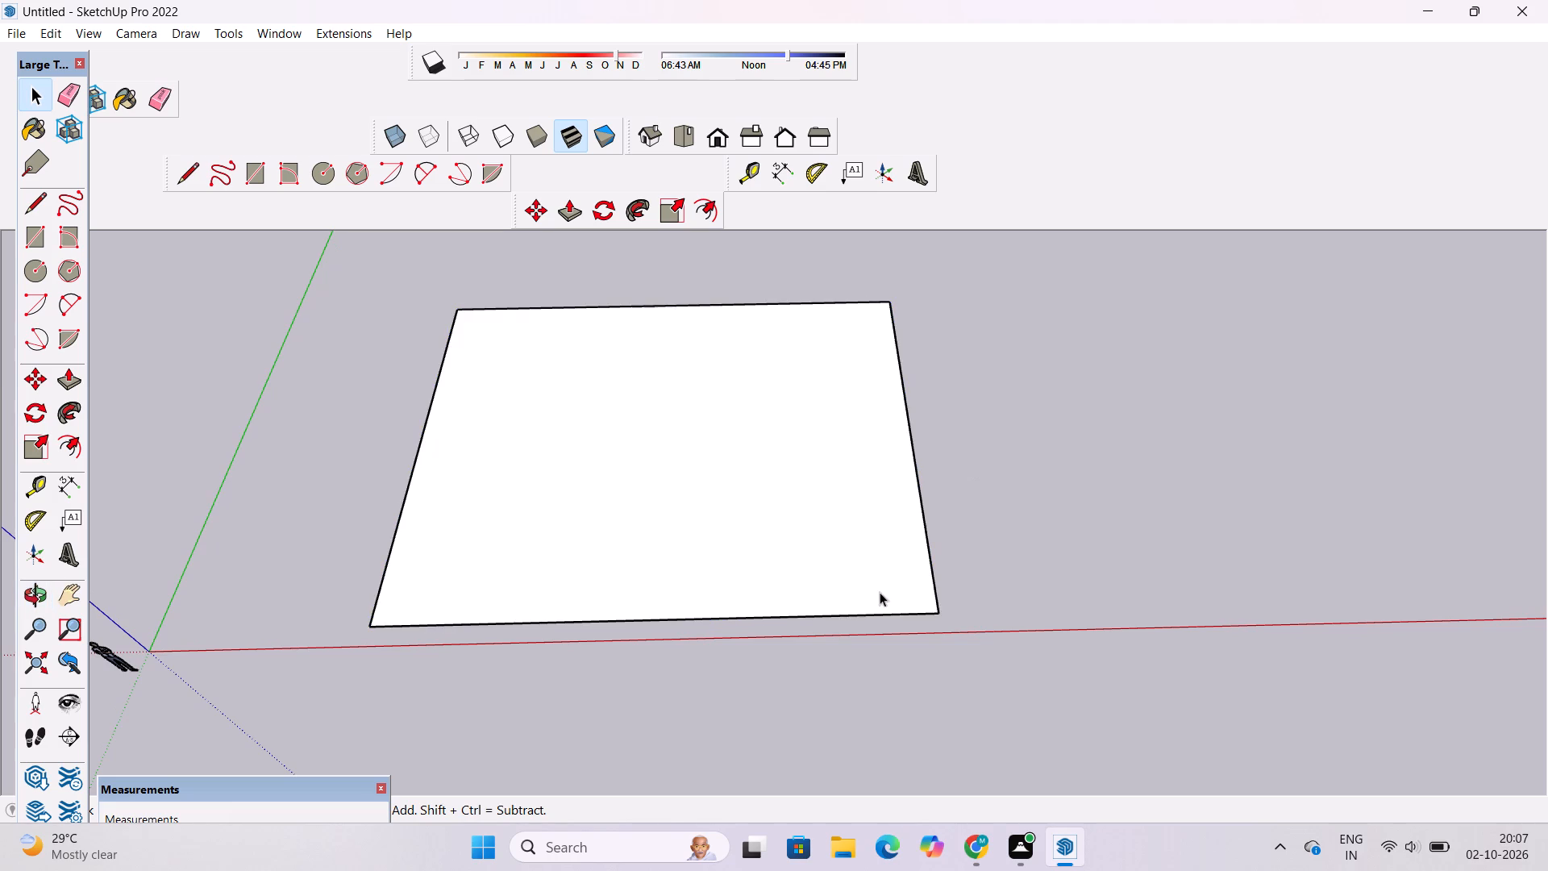
{"action": "scroll", "coordinate": [835, 640], "scroll_direction": "down", "scroll_amount": 2}
{"action": "scroll", "coordinate": [829, 606], "scroll_direction": "up", "scroll_amount": 1}
{"action": "key", "text": "p"}
{"action": "left_click", "coordinate": [804, 585]}
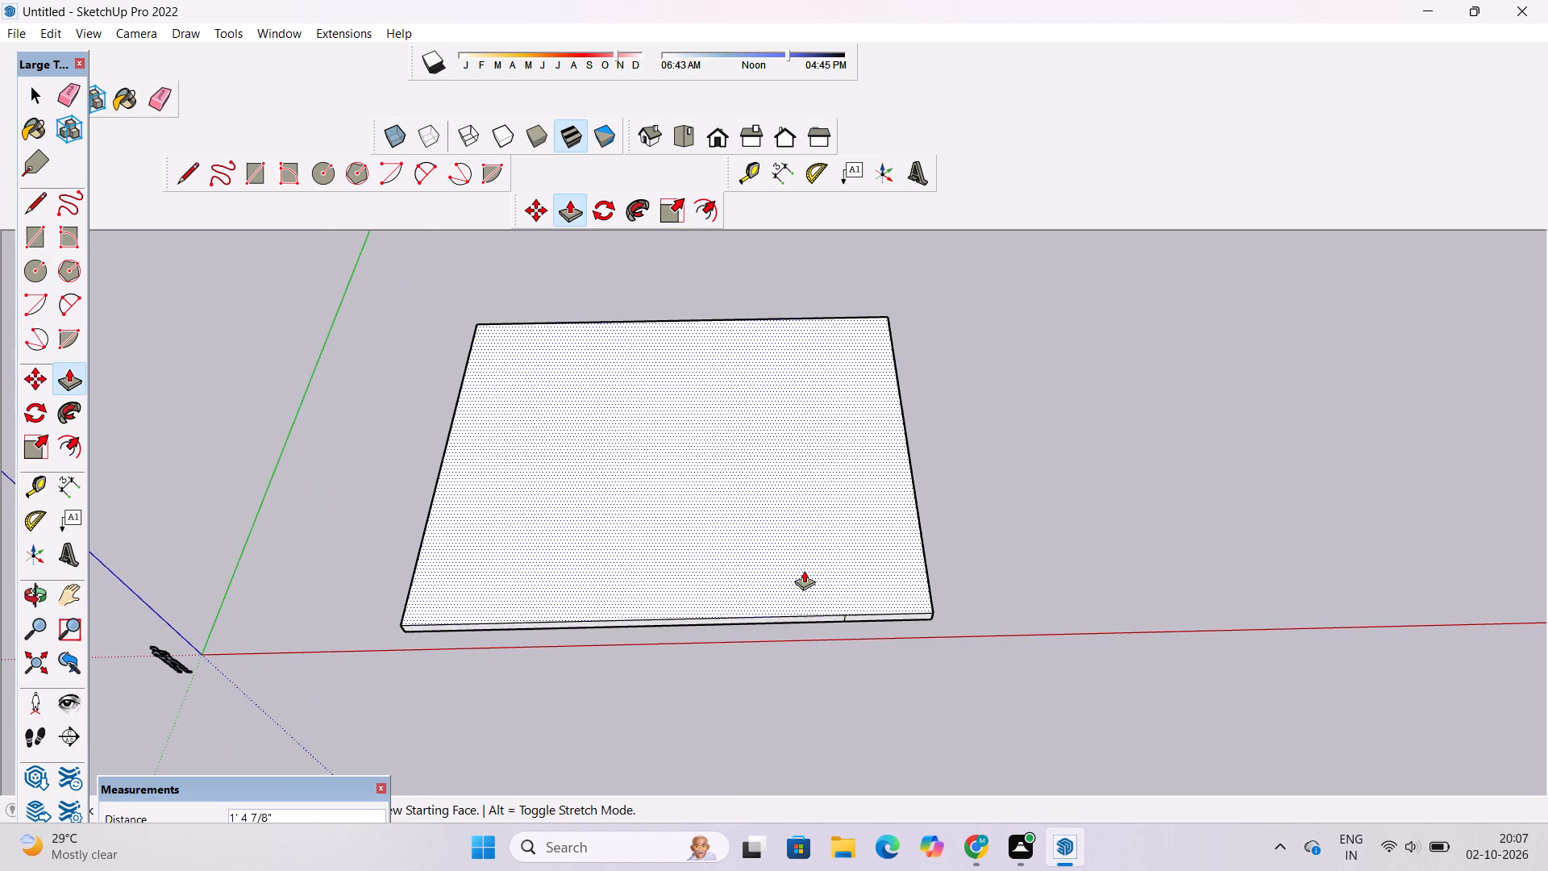
{"action": "type", "text": "1'"}
{"action": "key", "text": "Return"}
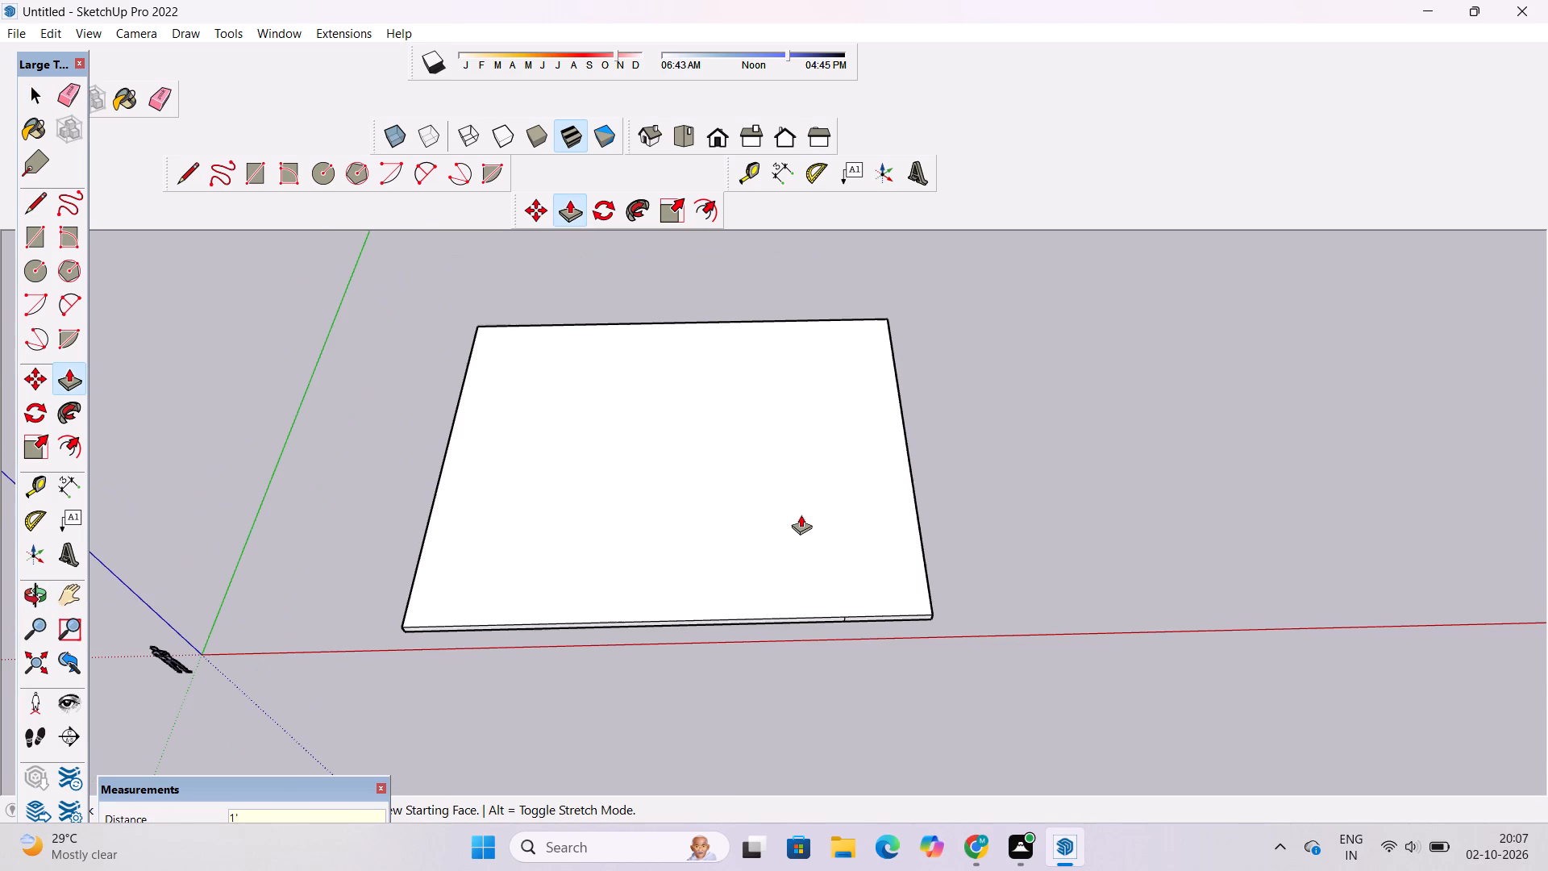
Copy the slab's top face with its edges about 129' away along the red axis, beside the slab.
{"action": "key", "text": "space"}
{"action": "double_click", "coordinate": [799, 514]}
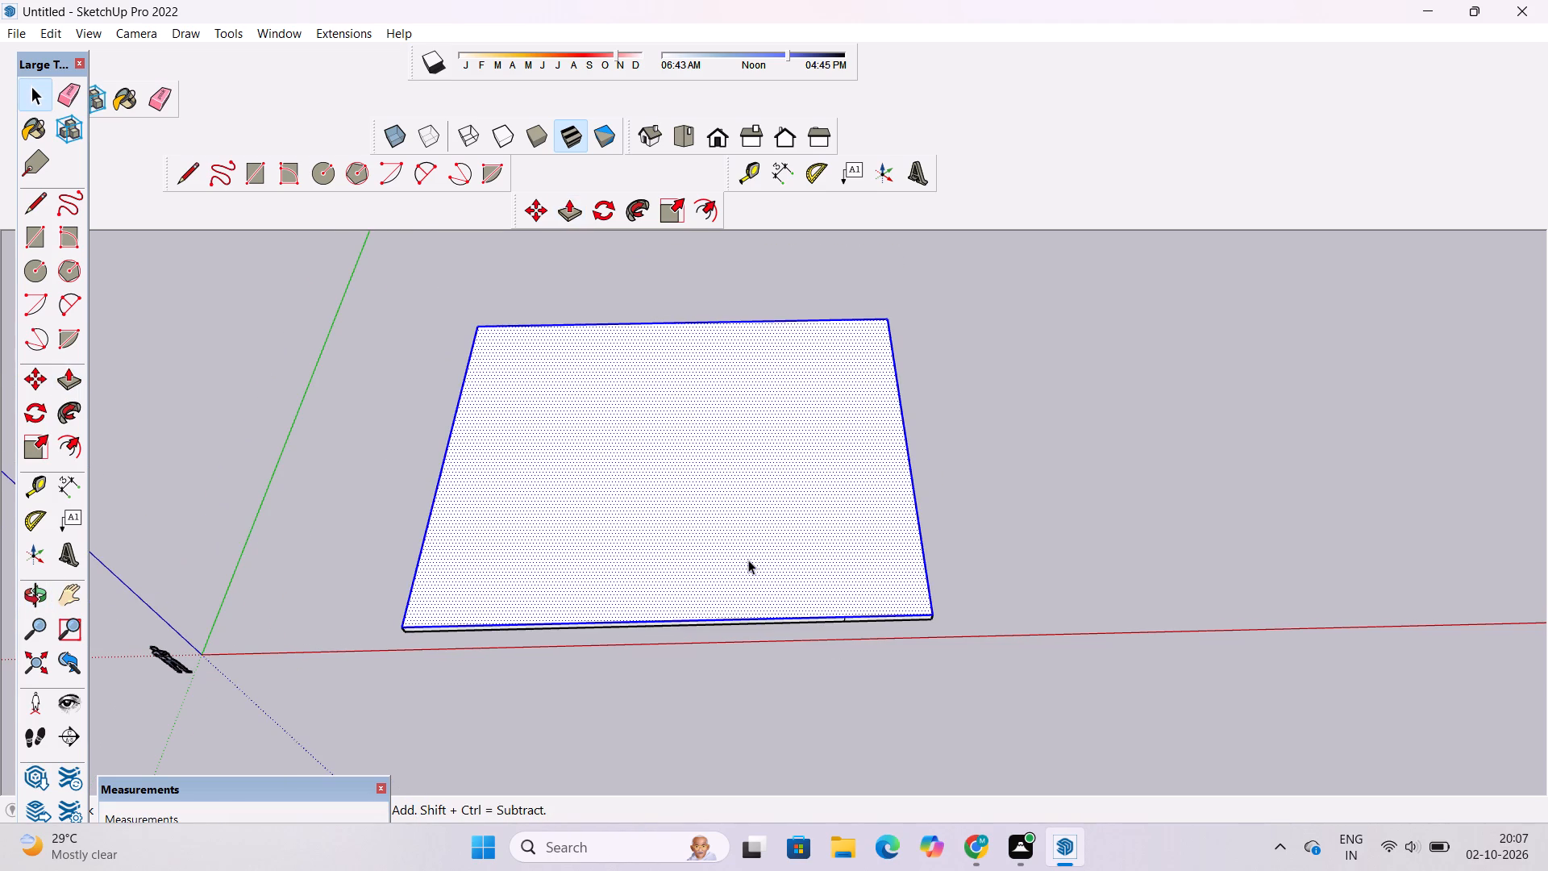
{"action": "key", "text": "m"}
{"action": "scroll", "coordinate": [675, 585], "scroll_direction": "down", "scroll_amount": 6}
{"action": "scroll", "coordinate": [595, 588], "scroll_direction": "down", "scroll_amount": 2}
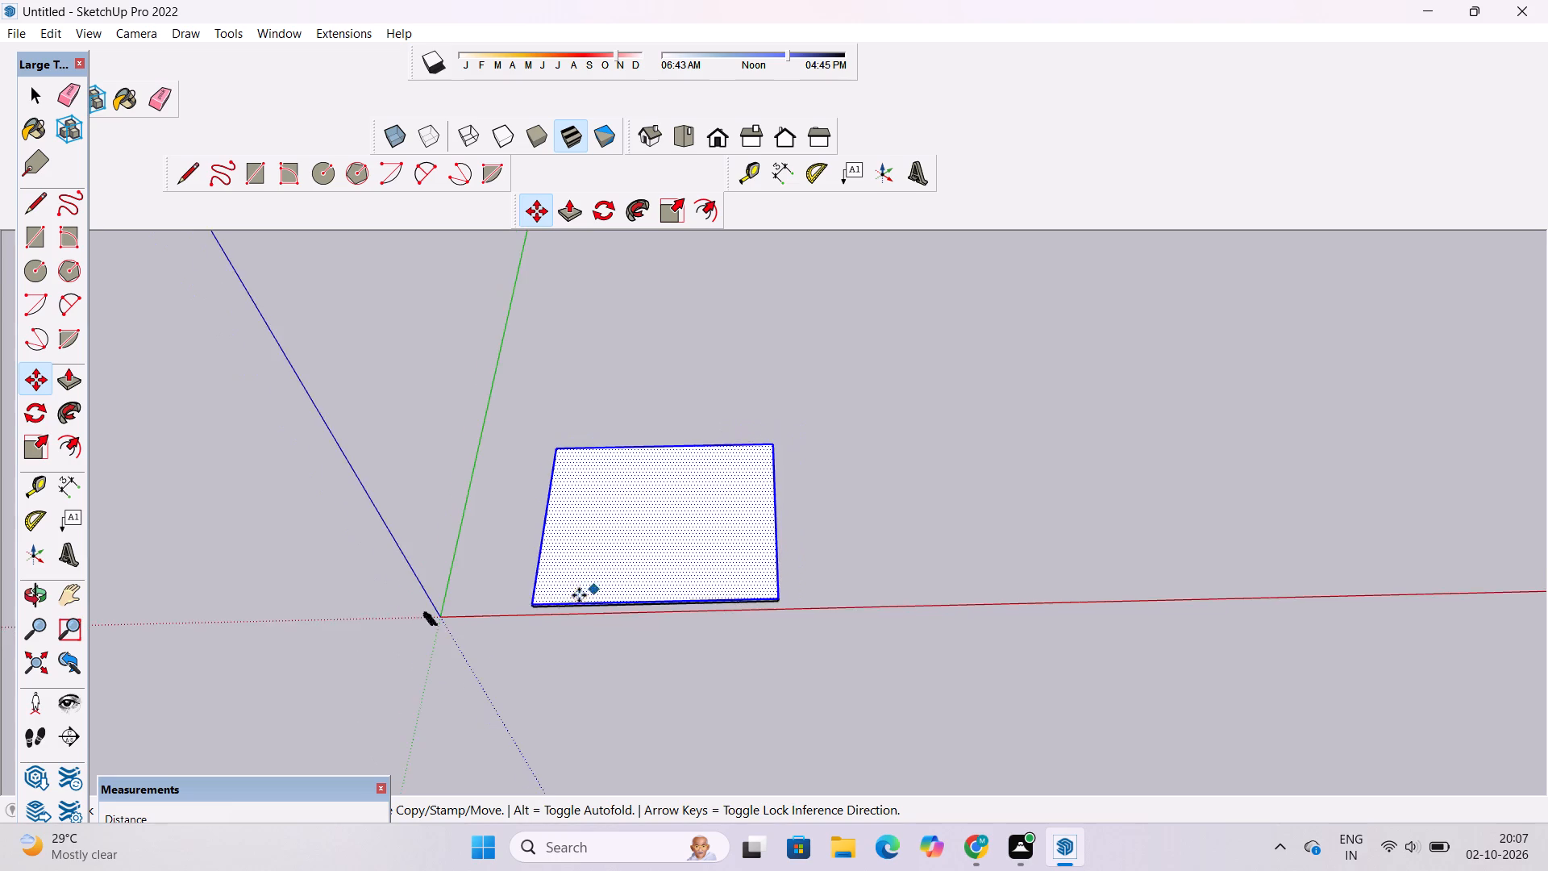
{"action": "scroll", "coordinate": [546, 599], "scroll_direction": "up", "scroll_amount": 8}
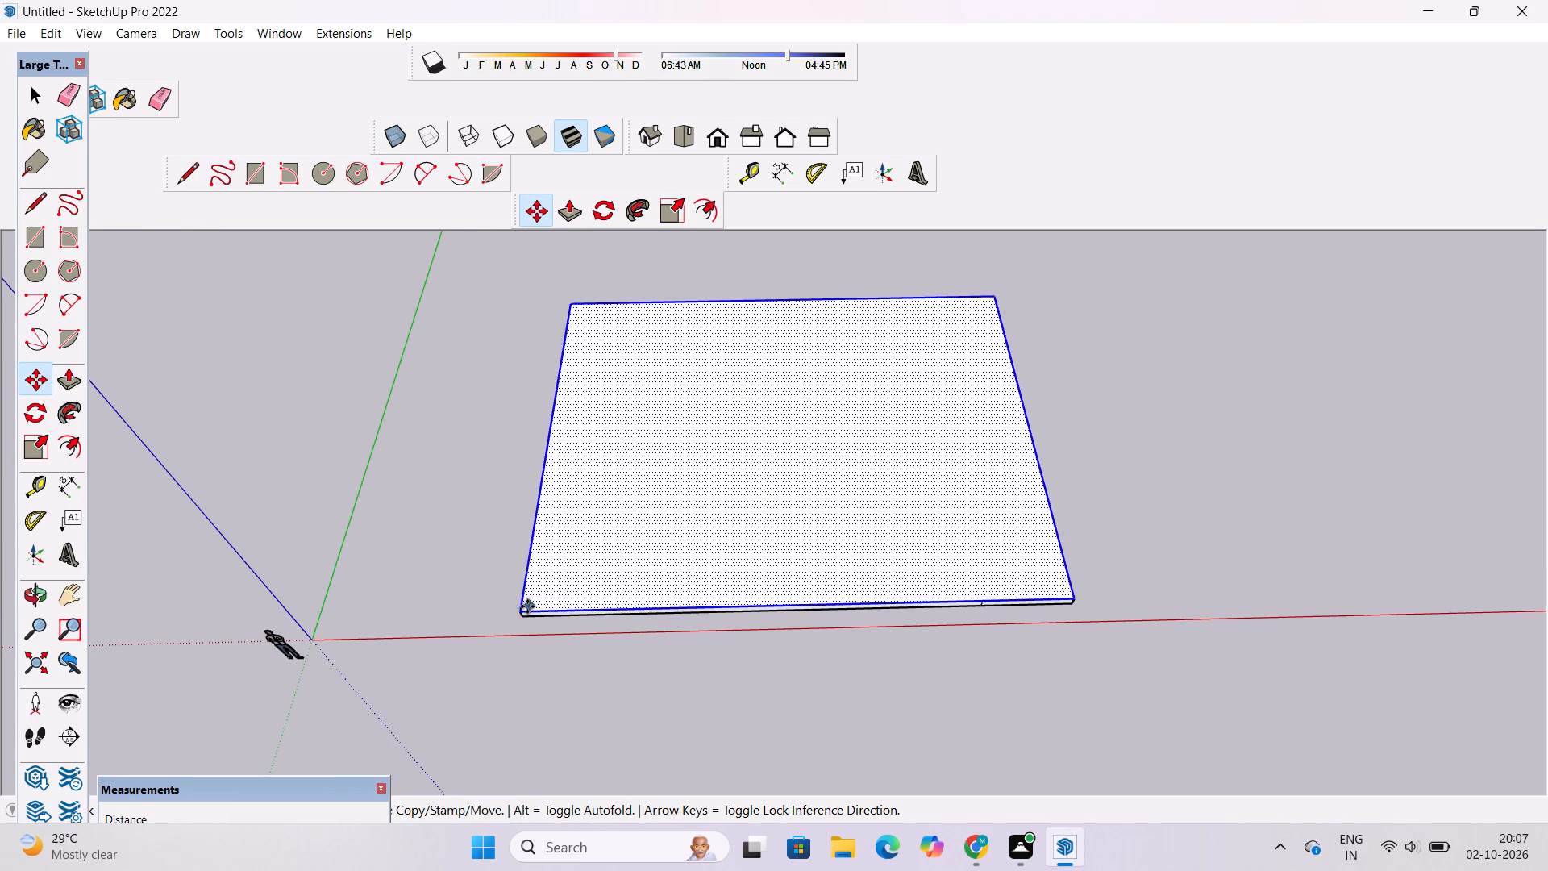
{"action": "left_click", "coordinate": [521, 610]}
{"action": "scroll", "coordinate": [518, 611], "scroll_direction": "down", "scroll_amount": 6}
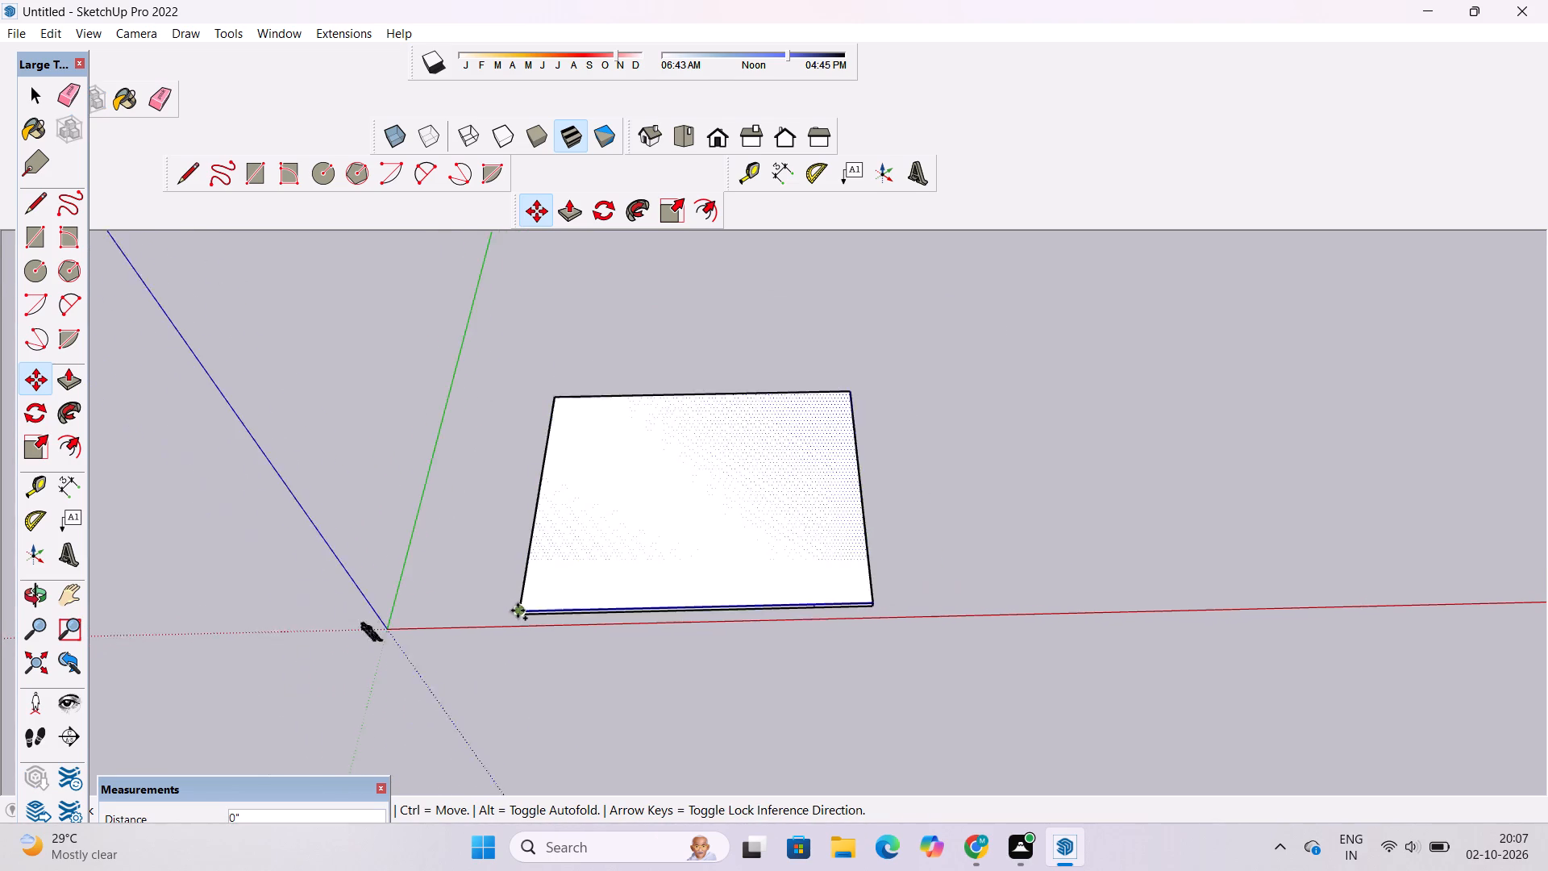
{"action": "scroll", "coordinate": [518, 611], "scroll_direction": "down", "scroll_amount": 2}
{"action": "left_click", "coordinate": [1095, 584]}
{"action": "key", "text": "space"}
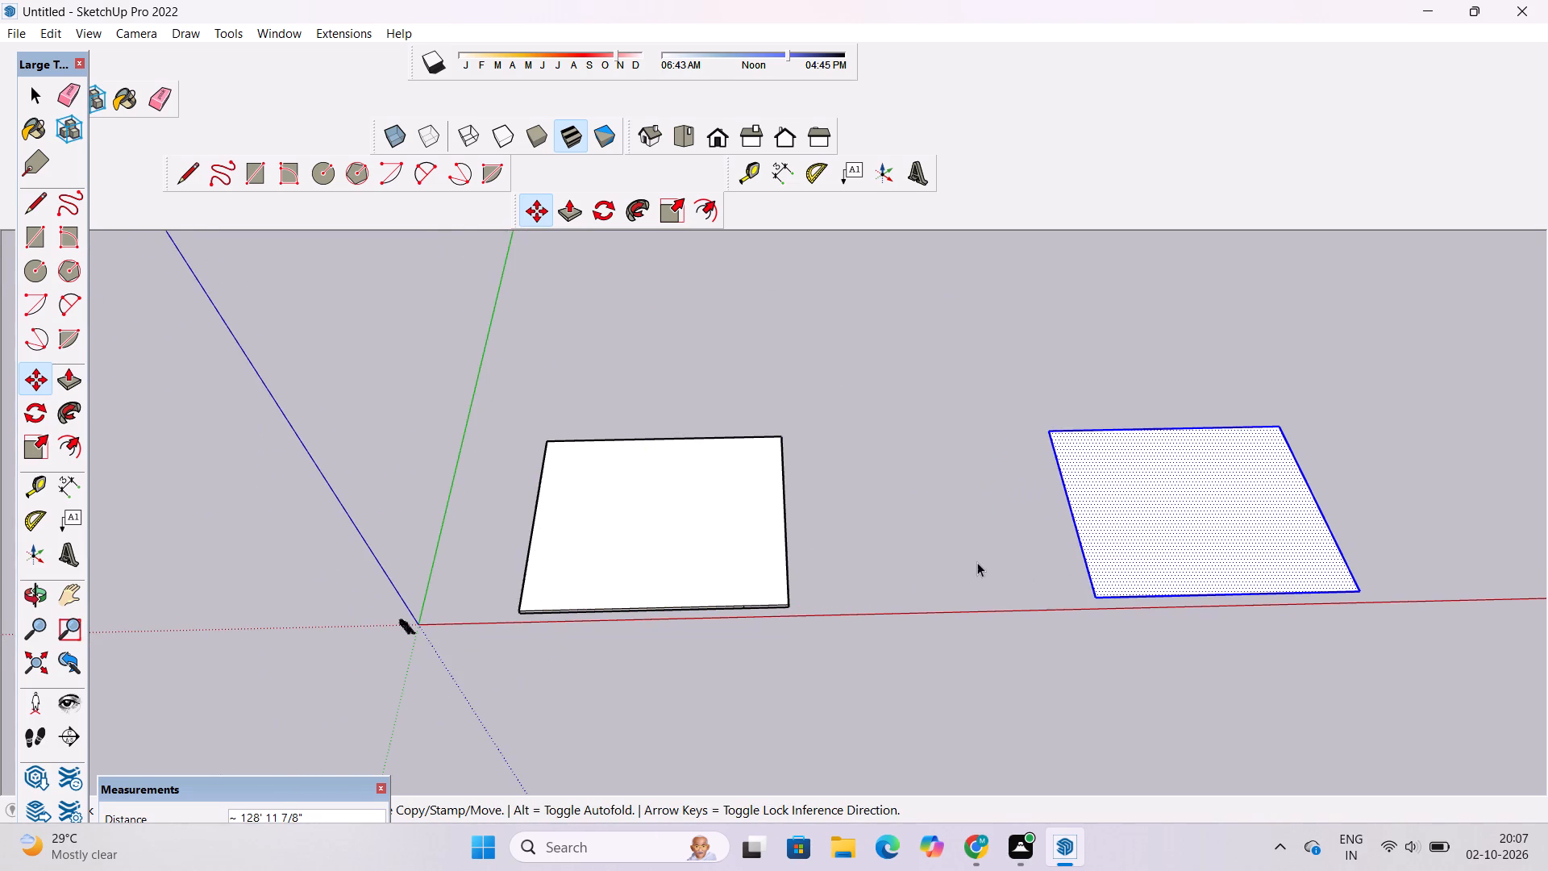
{"action": "left_click", "coordinate": [977, 562]}
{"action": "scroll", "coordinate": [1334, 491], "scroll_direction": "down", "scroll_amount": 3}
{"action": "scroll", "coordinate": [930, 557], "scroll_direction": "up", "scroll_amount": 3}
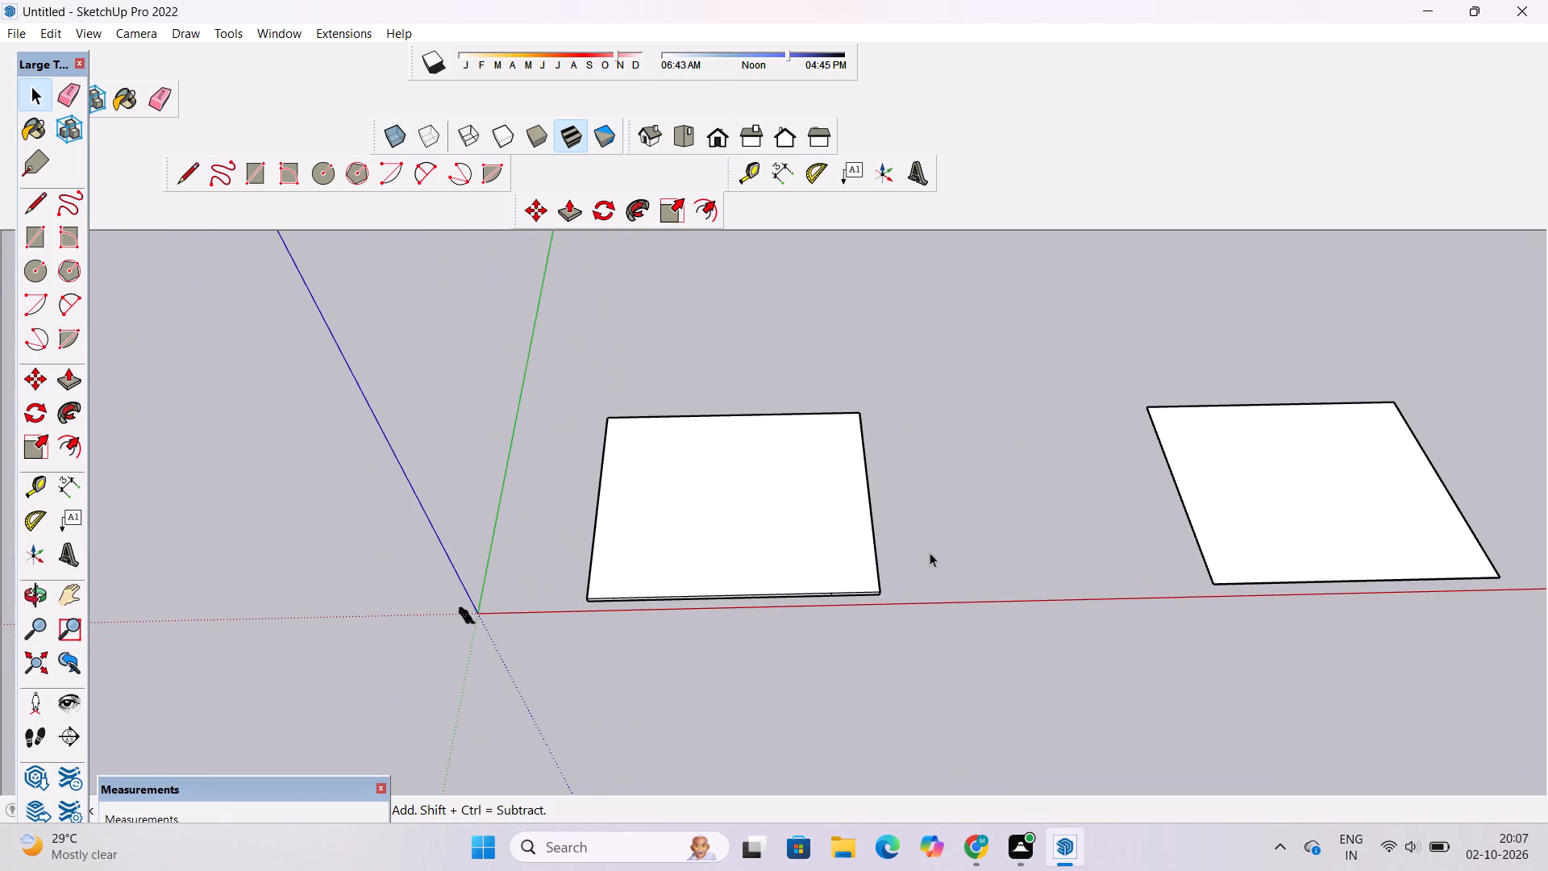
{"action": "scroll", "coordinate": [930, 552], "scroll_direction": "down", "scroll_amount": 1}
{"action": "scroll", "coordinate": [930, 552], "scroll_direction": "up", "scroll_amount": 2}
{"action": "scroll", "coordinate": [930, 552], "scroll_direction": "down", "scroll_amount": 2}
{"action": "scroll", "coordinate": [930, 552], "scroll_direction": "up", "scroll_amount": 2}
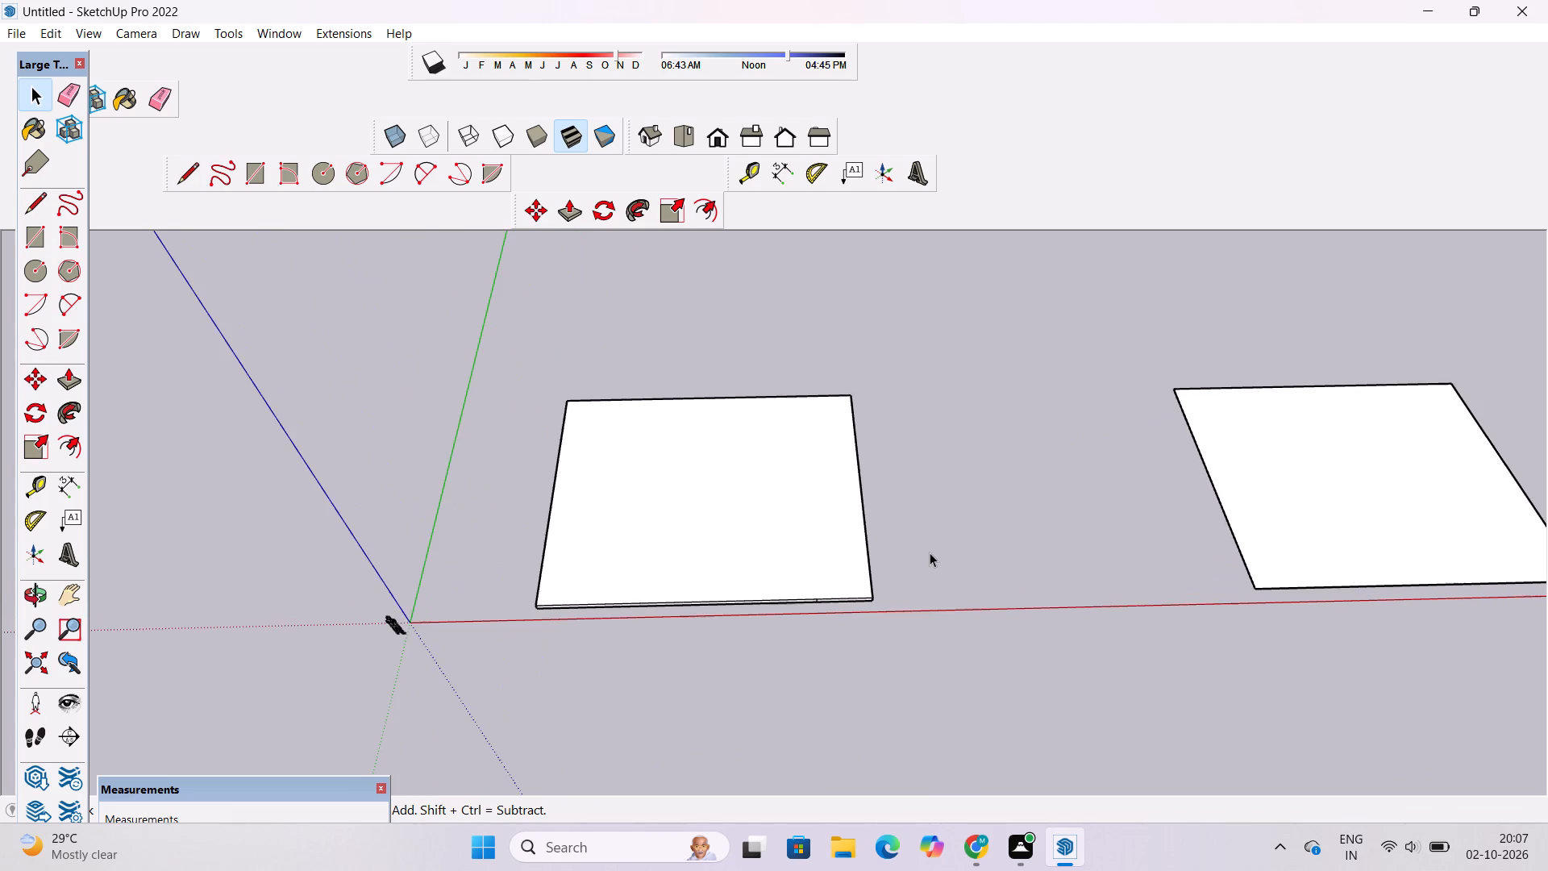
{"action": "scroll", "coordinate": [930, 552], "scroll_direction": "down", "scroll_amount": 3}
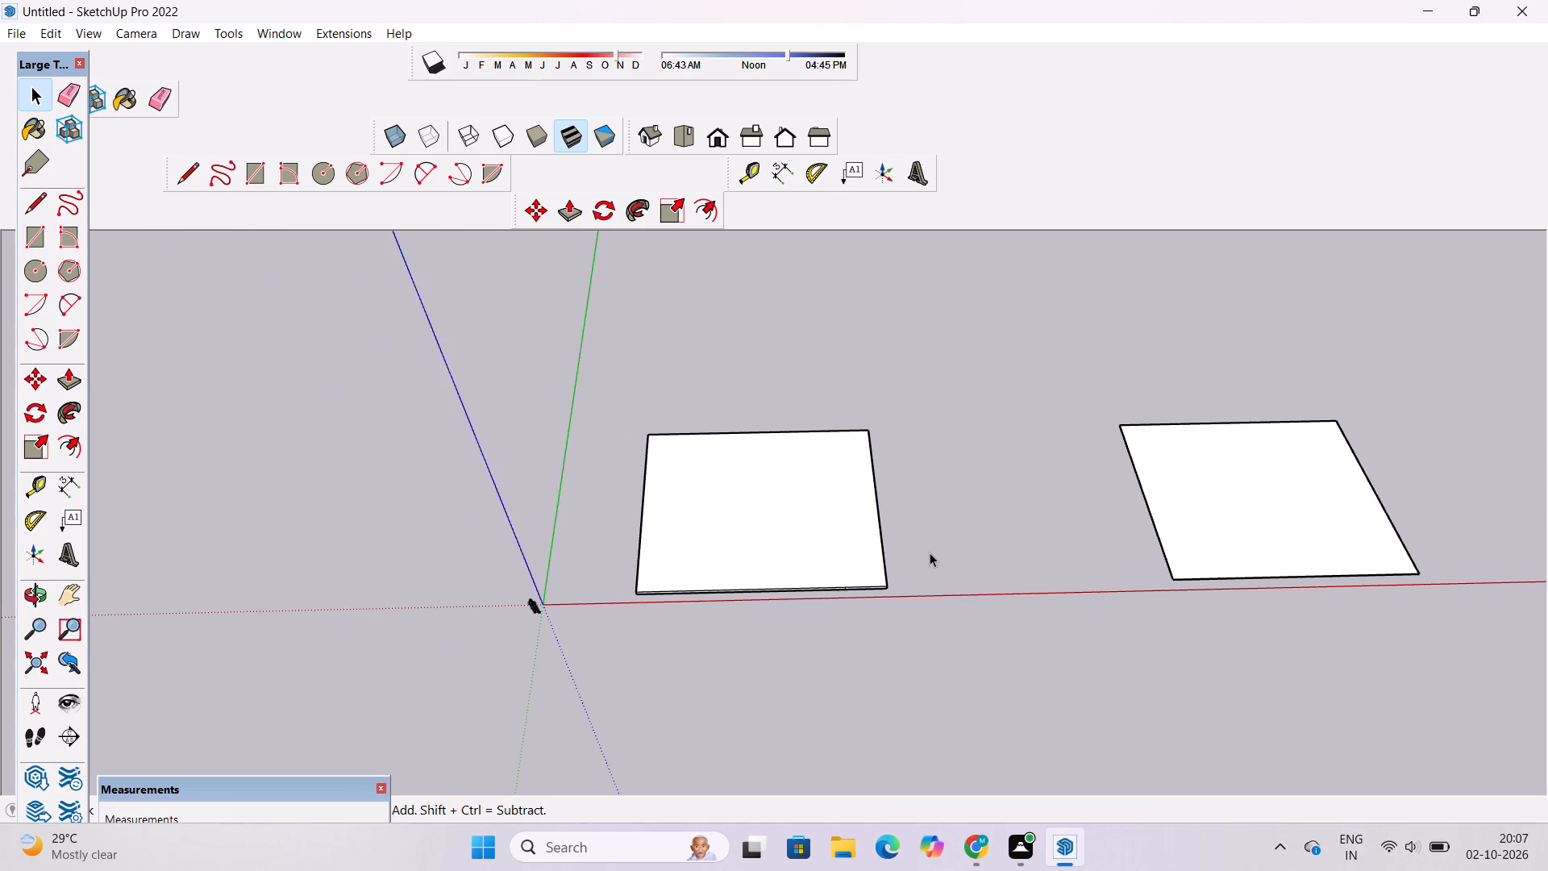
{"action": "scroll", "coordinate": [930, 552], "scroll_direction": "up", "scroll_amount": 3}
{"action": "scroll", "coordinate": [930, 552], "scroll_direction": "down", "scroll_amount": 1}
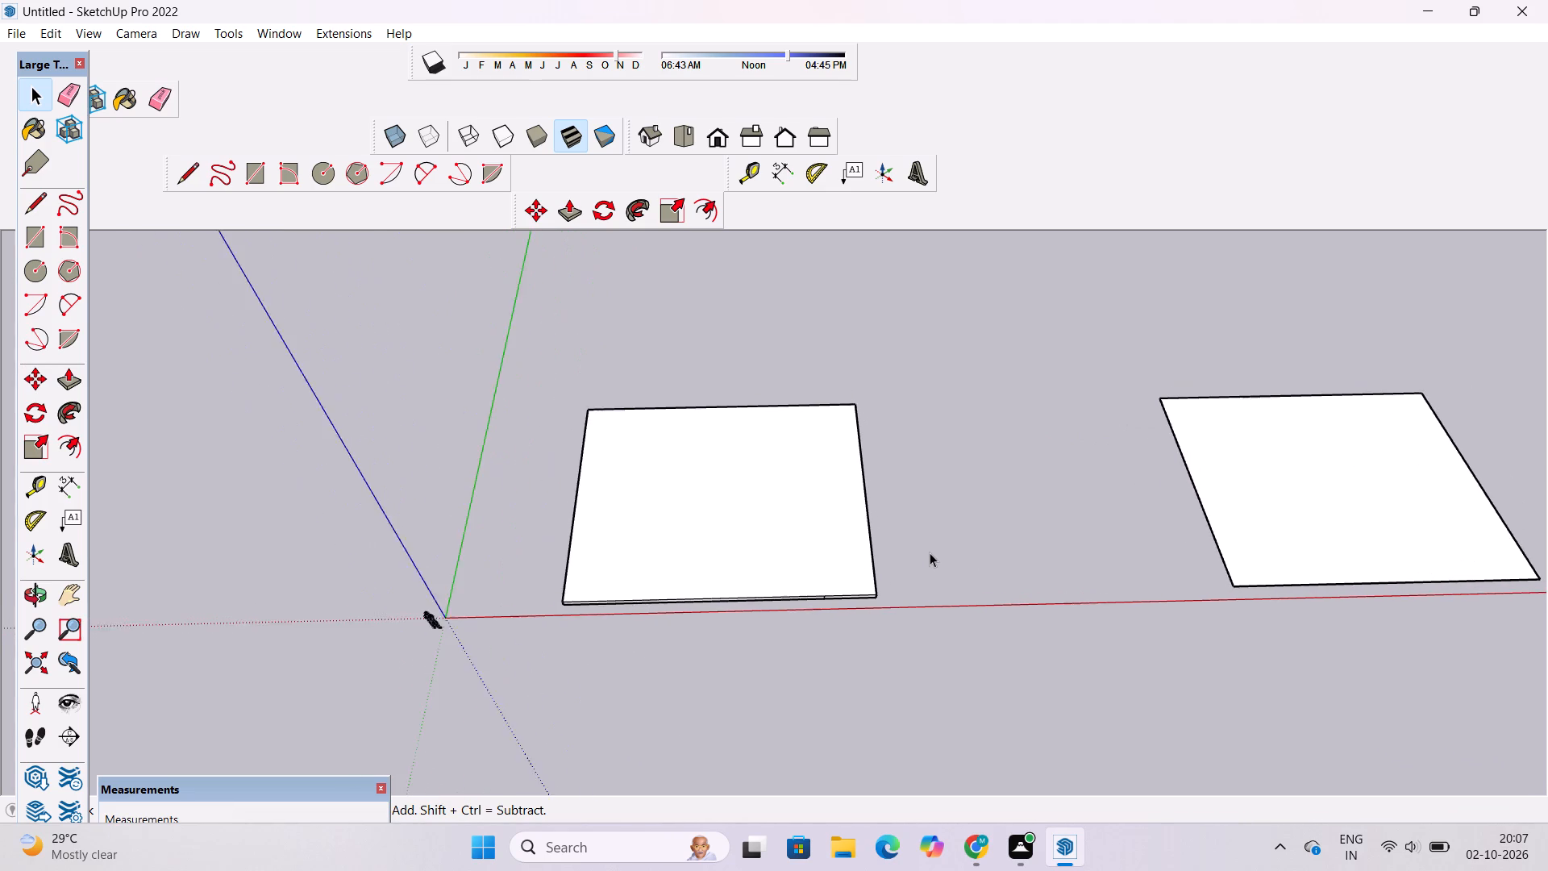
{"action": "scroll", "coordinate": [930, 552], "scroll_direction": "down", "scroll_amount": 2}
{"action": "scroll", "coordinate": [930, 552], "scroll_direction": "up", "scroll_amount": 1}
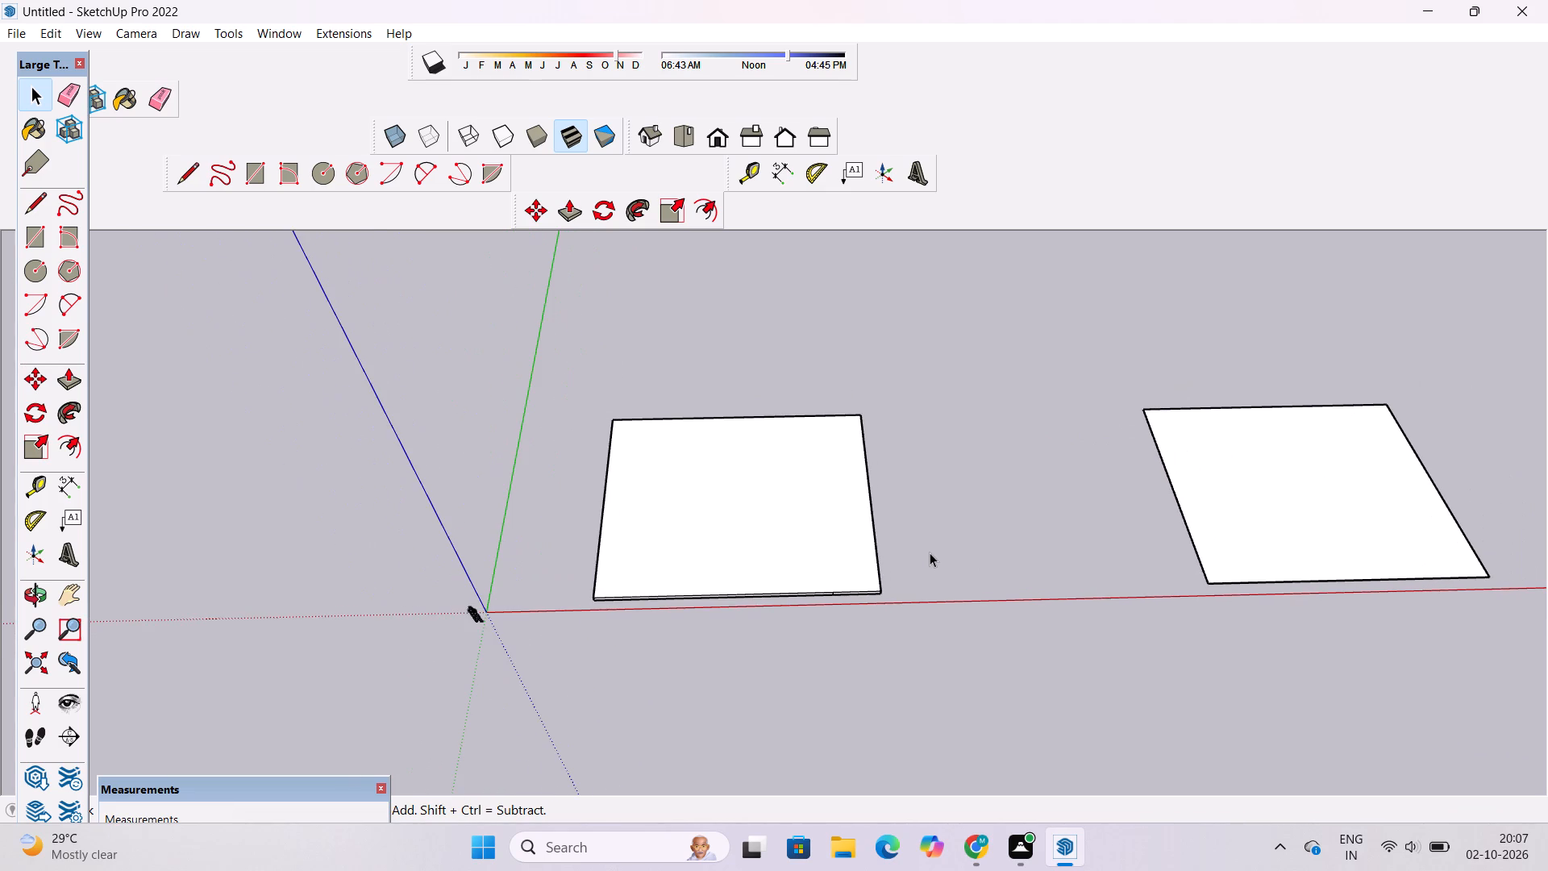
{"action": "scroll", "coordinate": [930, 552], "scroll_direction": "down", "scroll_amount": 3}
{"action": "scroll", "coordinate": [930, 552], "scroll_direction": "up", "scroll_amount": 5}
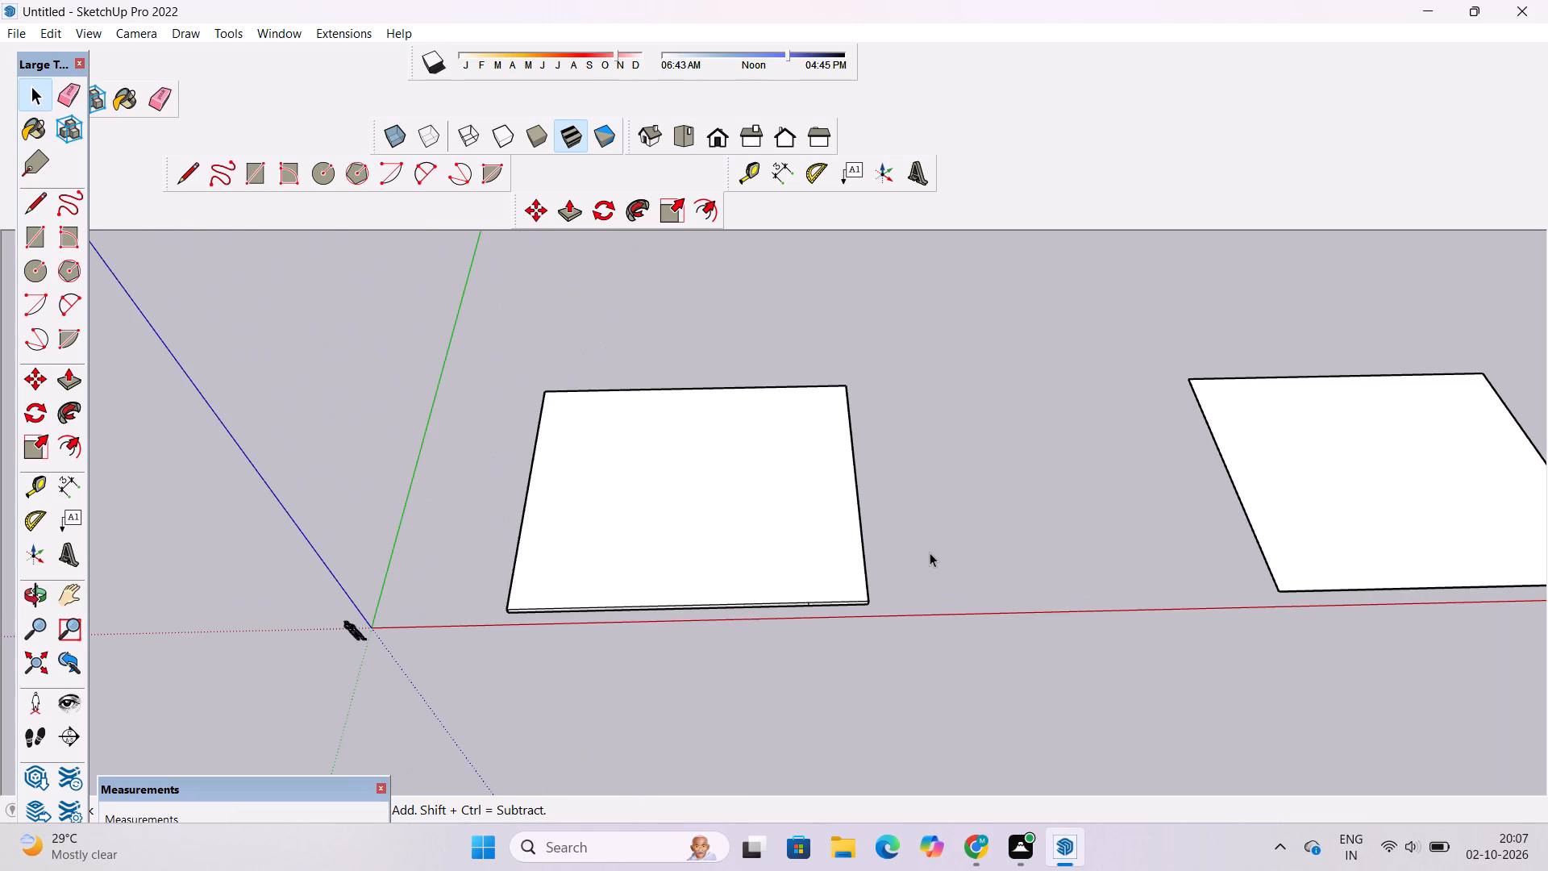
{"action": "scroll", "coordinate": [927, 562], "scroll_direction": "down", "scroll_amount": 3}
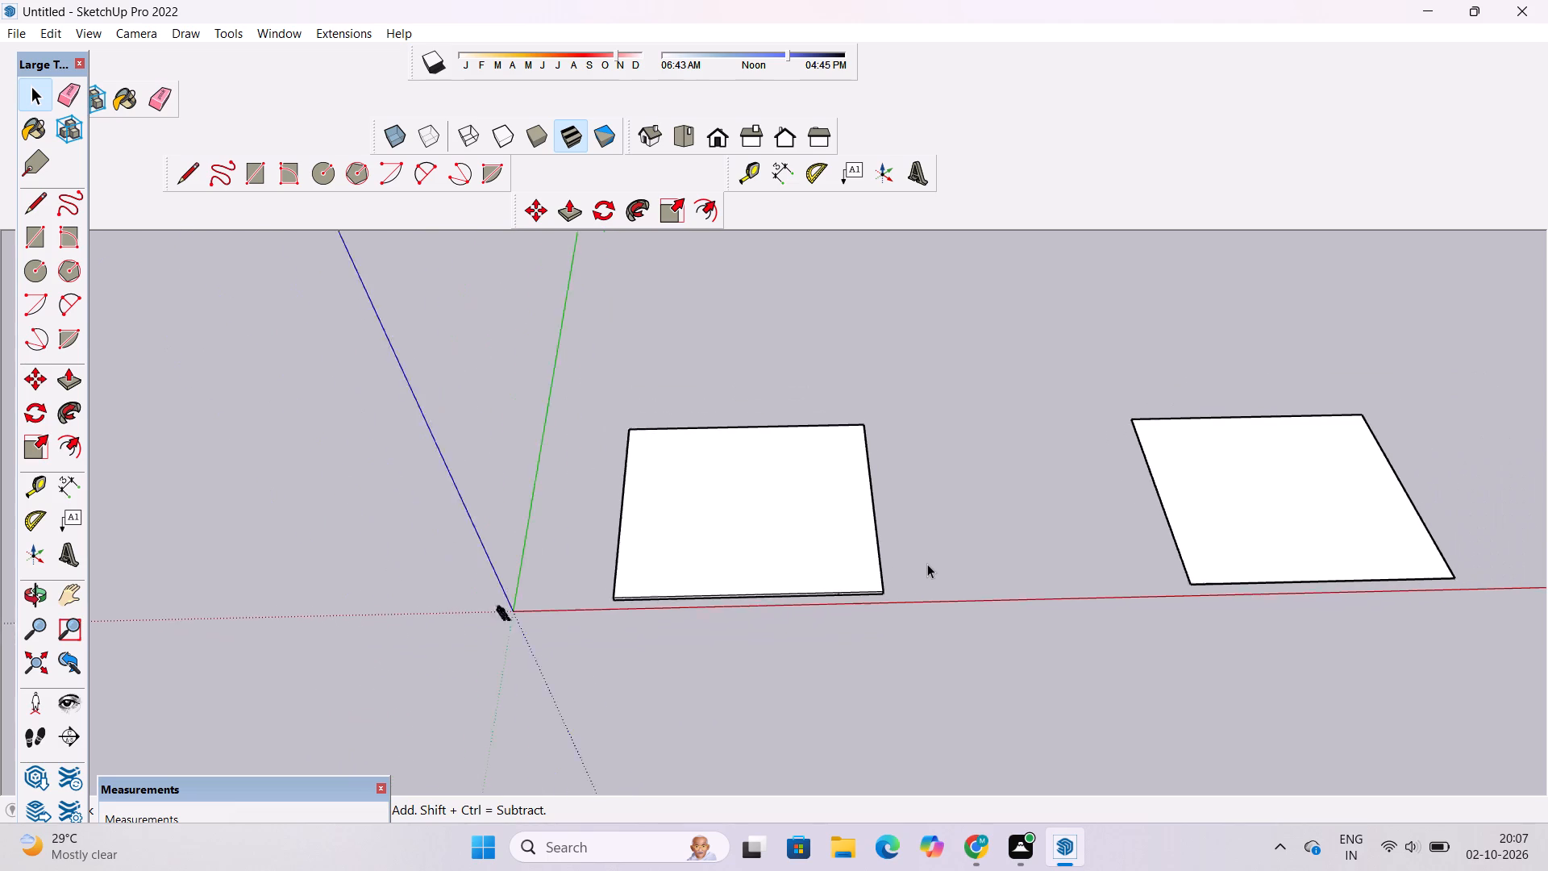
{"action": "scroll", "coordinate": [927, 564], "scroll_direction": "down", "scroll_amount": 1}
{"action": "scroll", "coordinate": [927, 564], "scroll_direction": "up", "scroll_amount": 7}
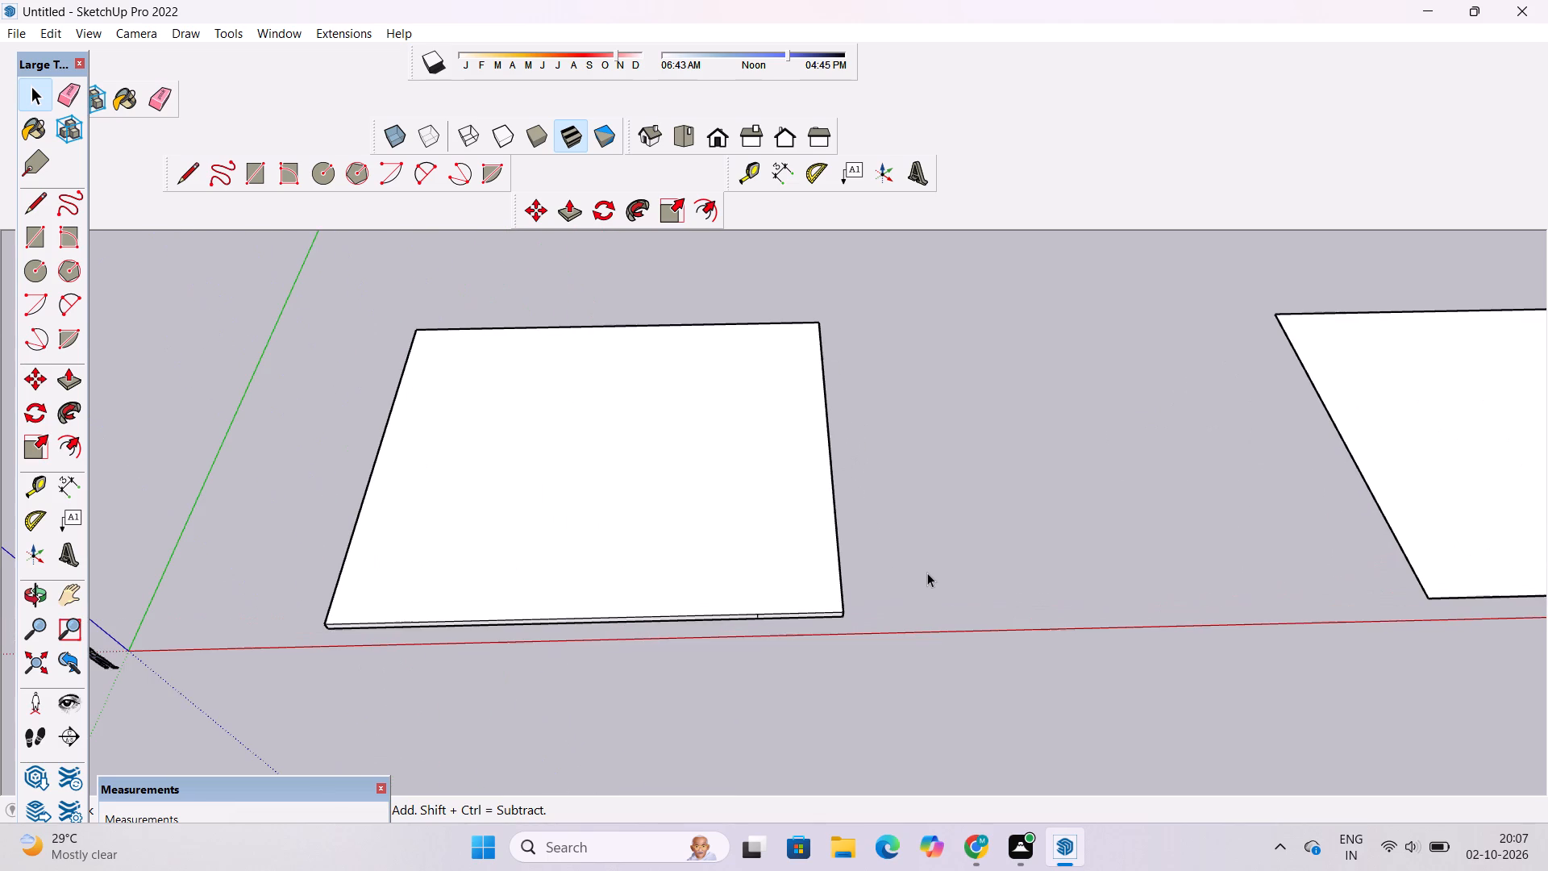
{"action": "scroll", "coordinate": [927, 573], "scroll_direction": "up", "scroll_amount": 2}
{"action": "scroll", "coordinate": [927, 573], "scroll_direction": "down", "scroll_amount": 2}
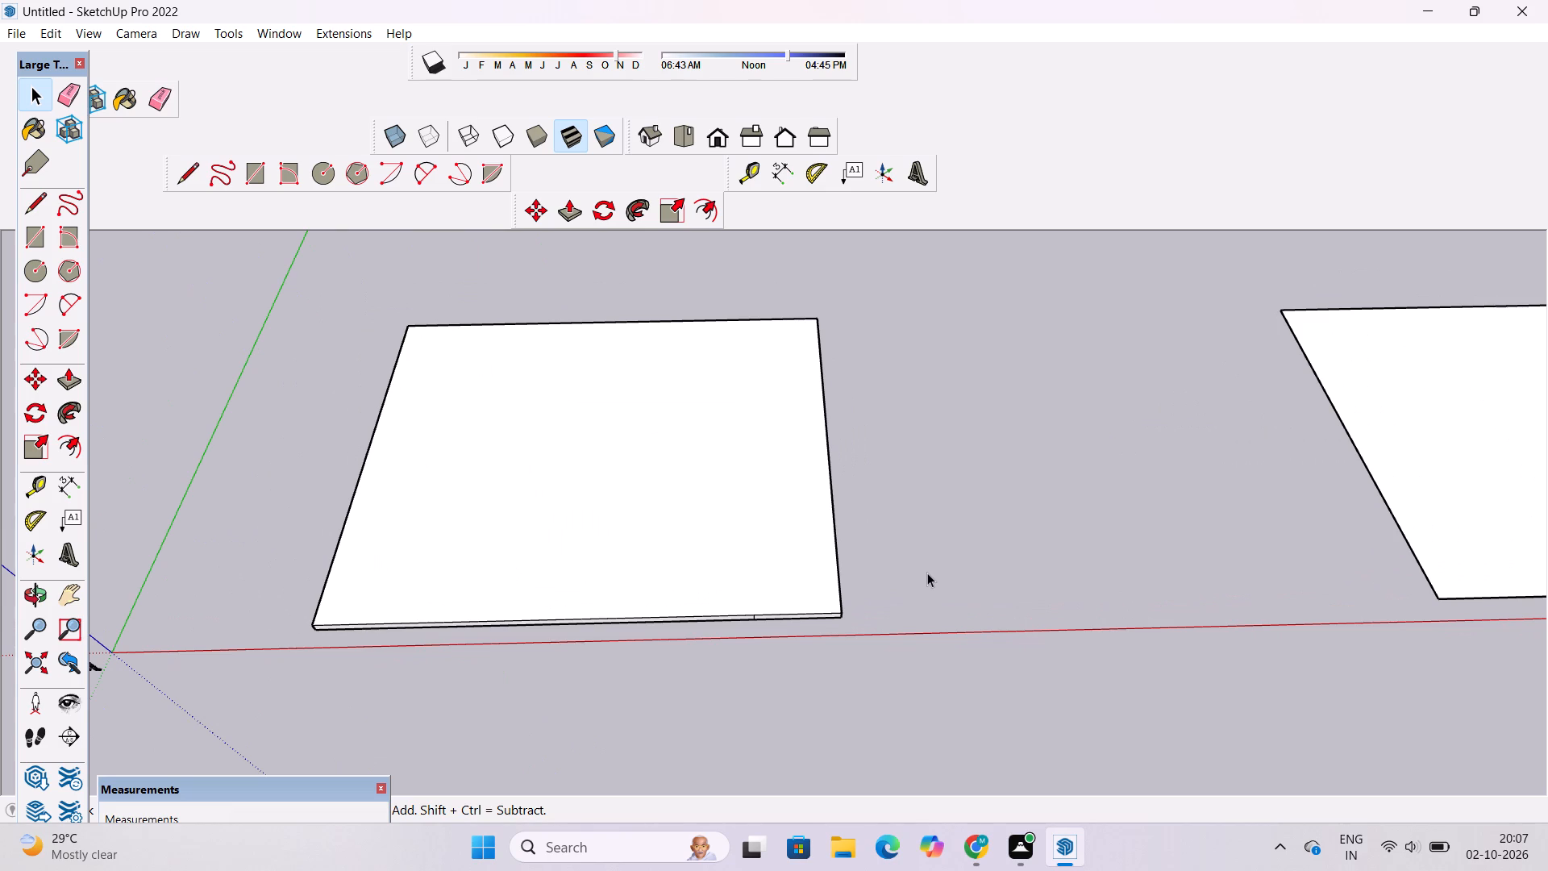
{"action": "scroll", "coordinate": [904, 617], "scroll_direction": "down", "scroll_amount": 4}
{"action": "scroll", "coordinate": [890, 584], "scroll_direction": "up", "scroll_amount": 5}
Erase only the short vertical edge dividing the slab's front side face, keeping the face and its long edges.
{"action": "key", "text": "o"}
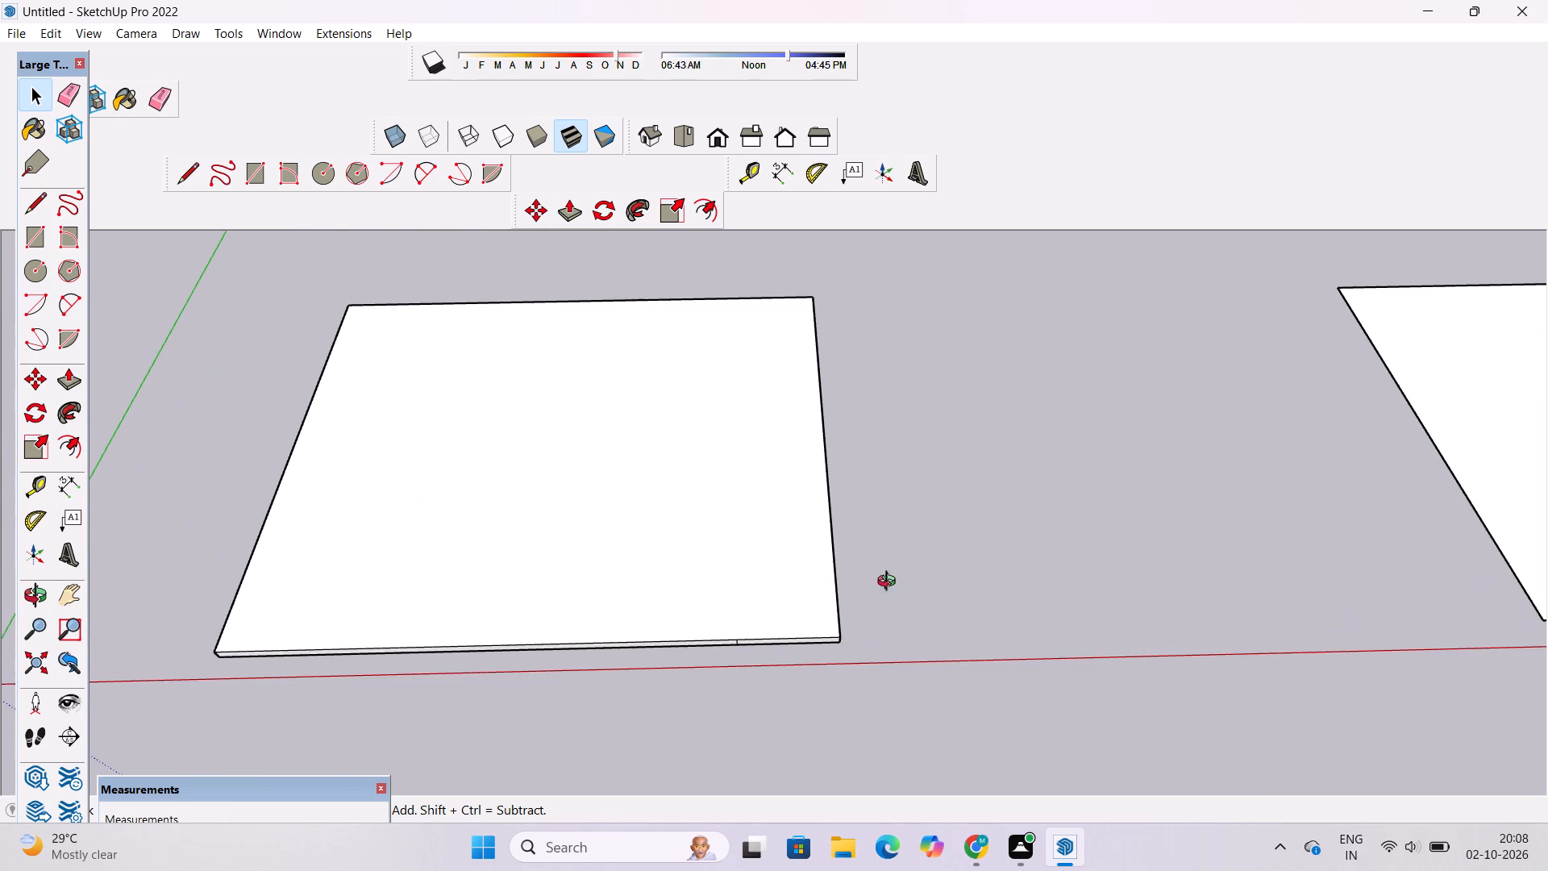
{"action": "scroll", "coordinate": [799, 657], "scroll_direction": "up", "scroll_amount": 5}
{"action": "left_click_drag", "start_coordinate": [743, 677], "coordinate": [734, 641]}
{"action": "scroll", "coordinate": [643, 642], "scroll_direction": "up", "scroll_amount": 5}
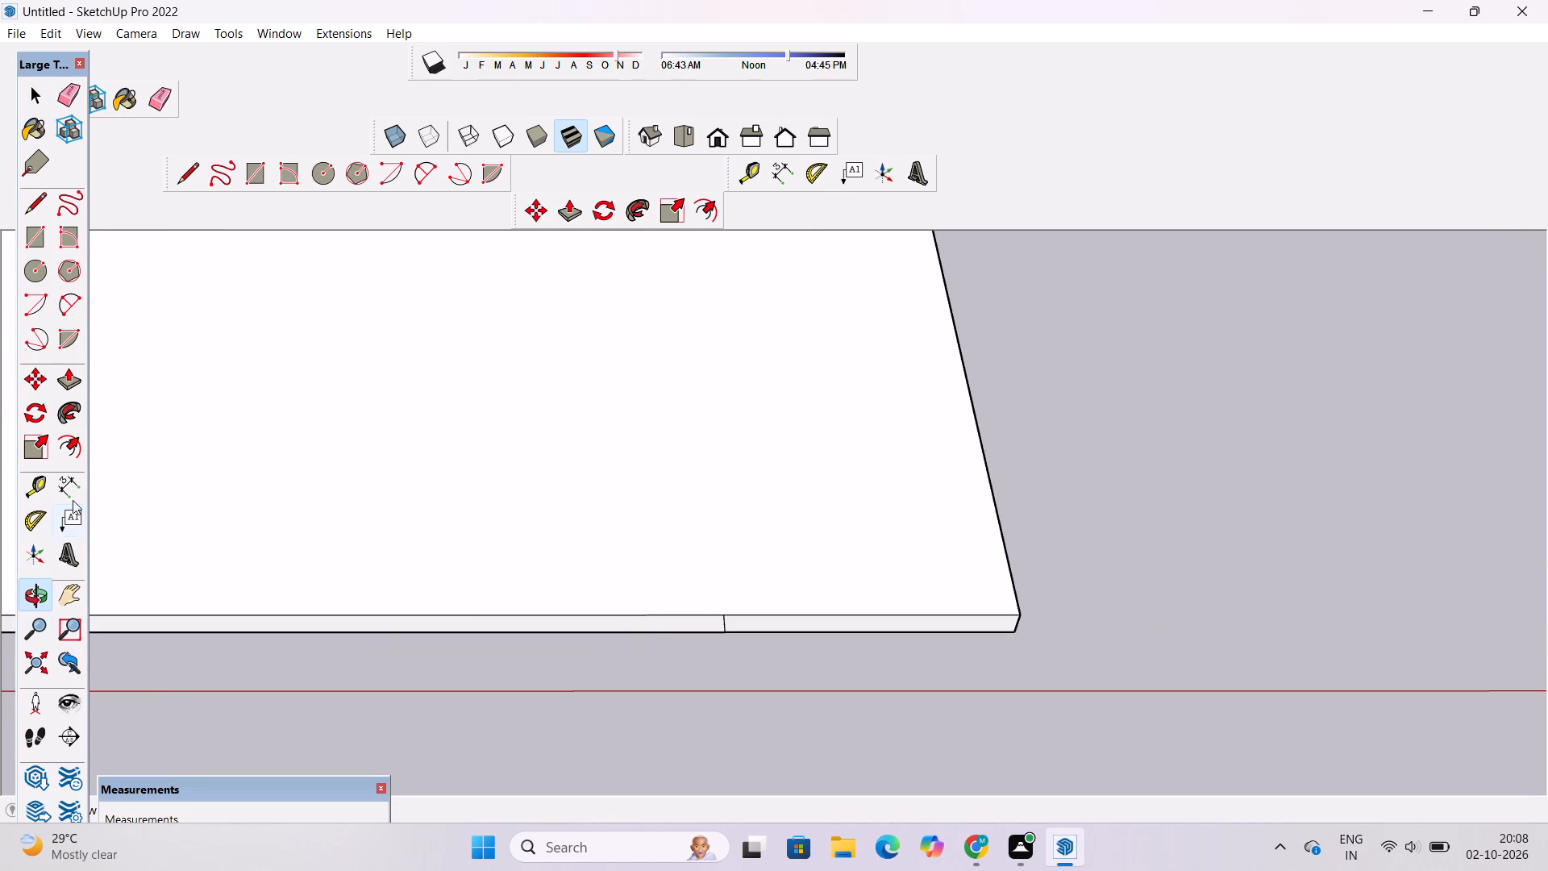
{"action": "left_click", "coordinate": [156, 96]}
{"action": "scroll", "coordinate": [763, 651], "scroll_direction": "up", "scroll_amount": 5}
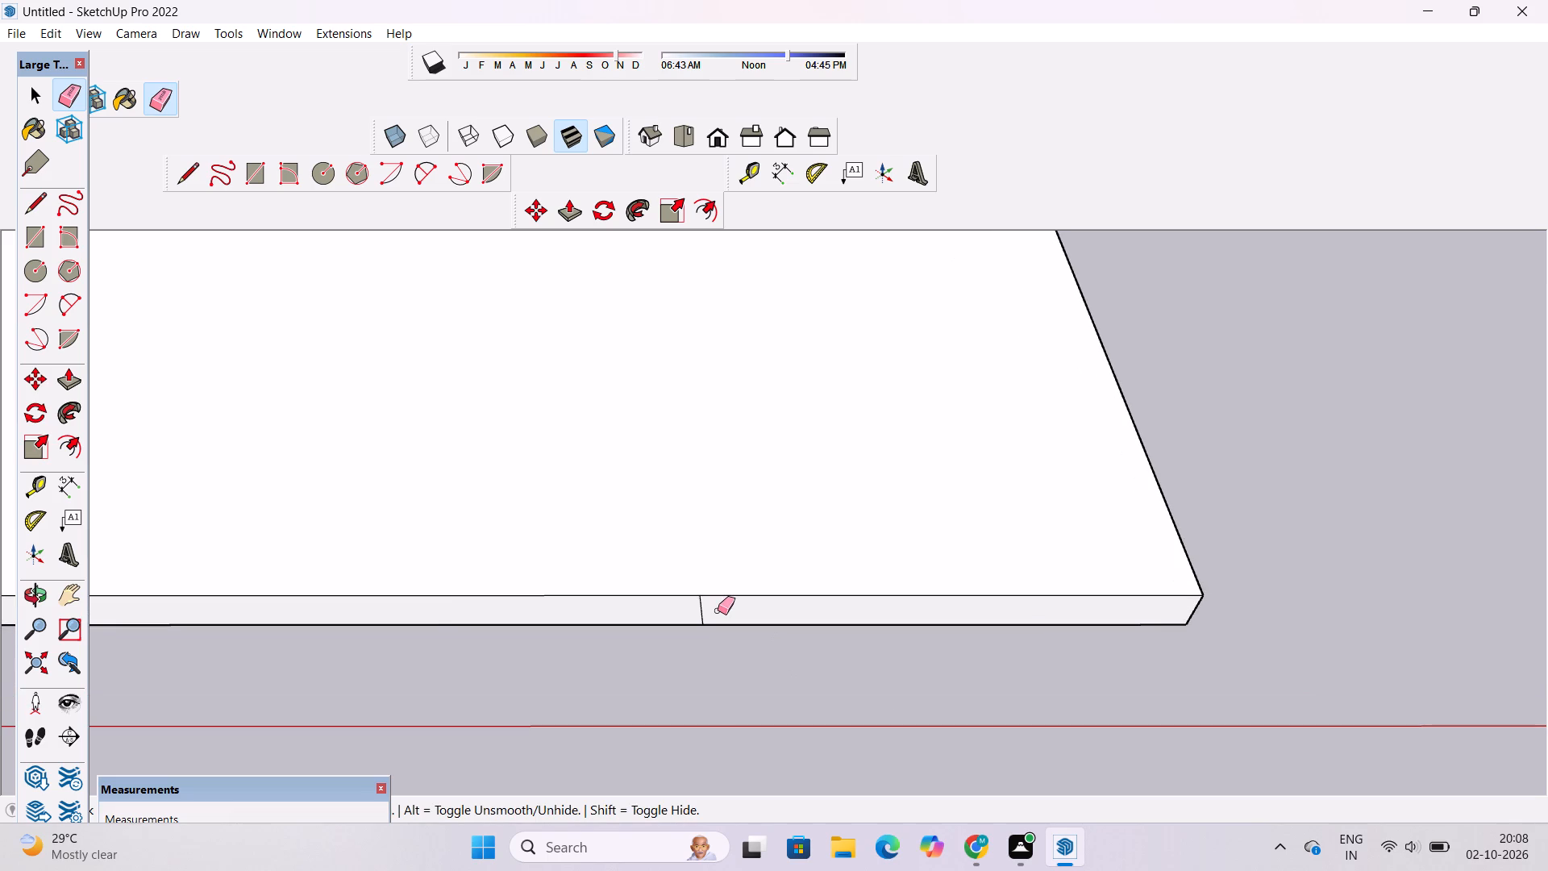
{"action": "scroll", "coordinate": [718, 611], "scroll_direction": "up", "scroll_amount": 2}
{"action": "left_click_drag", "start_coordinate": [718, 611], "coordinate": [661, 636]}
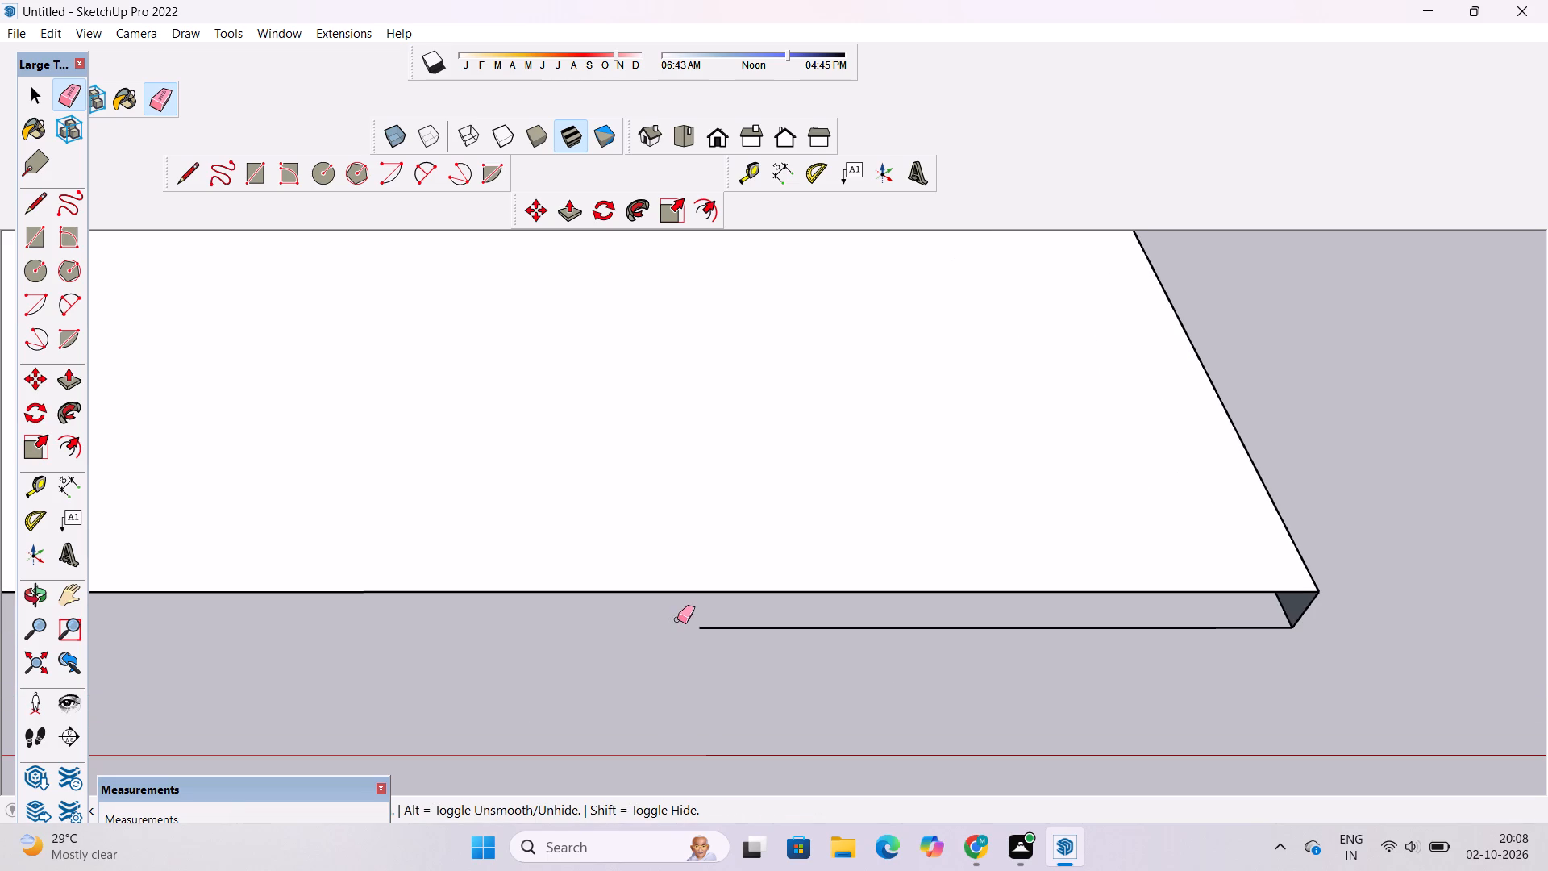
{"action": "key", "text": "ctrl+z"}
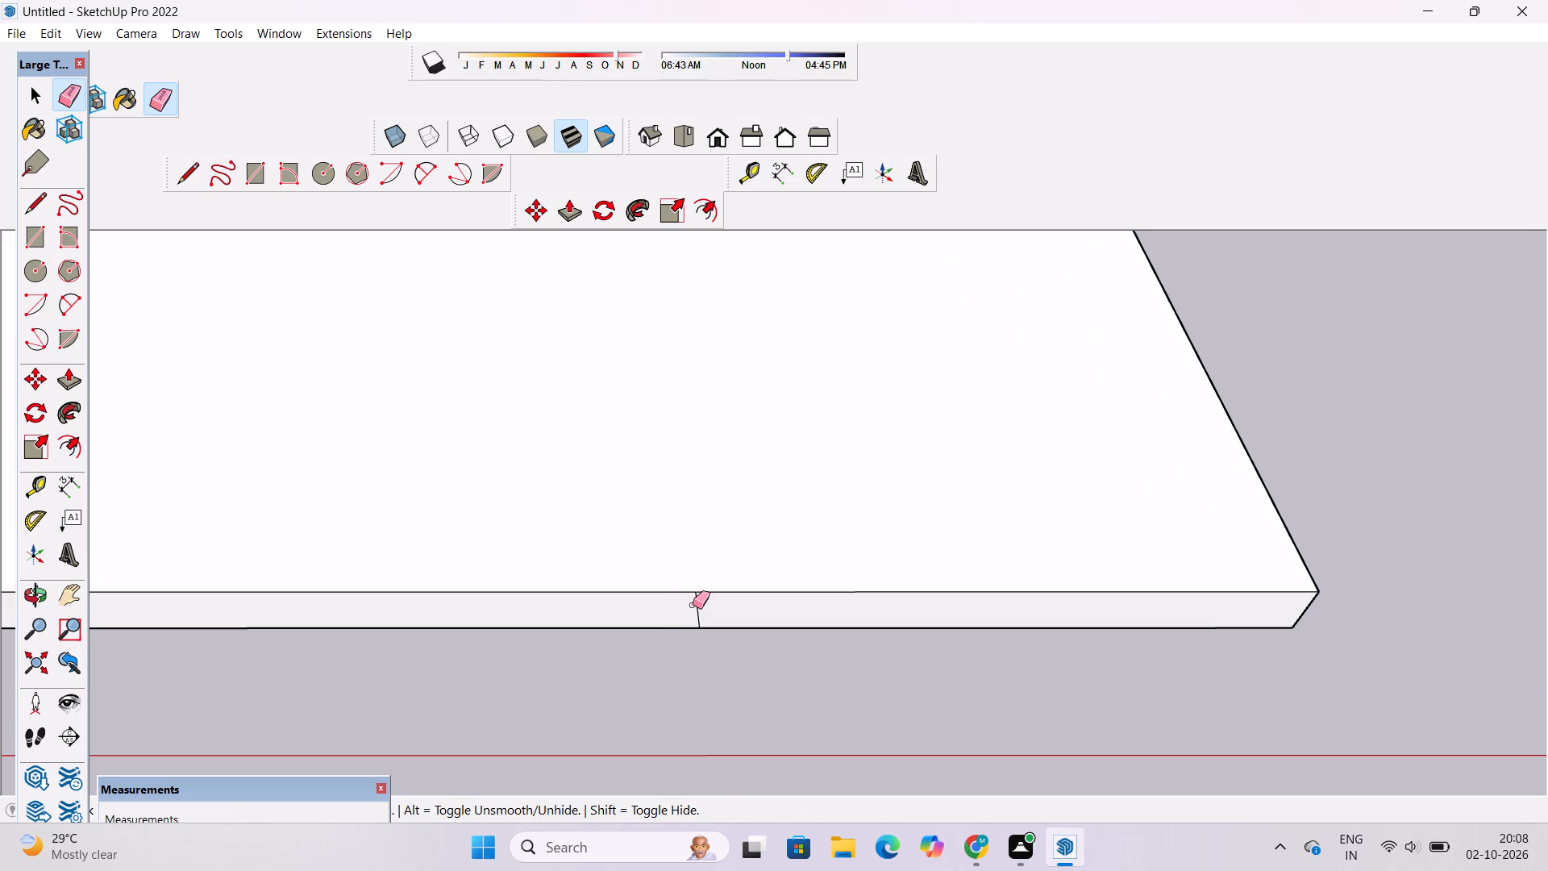
{"action": "left_click", "coordinate": [697, 612]}
{"action": "key", "text": "space"}
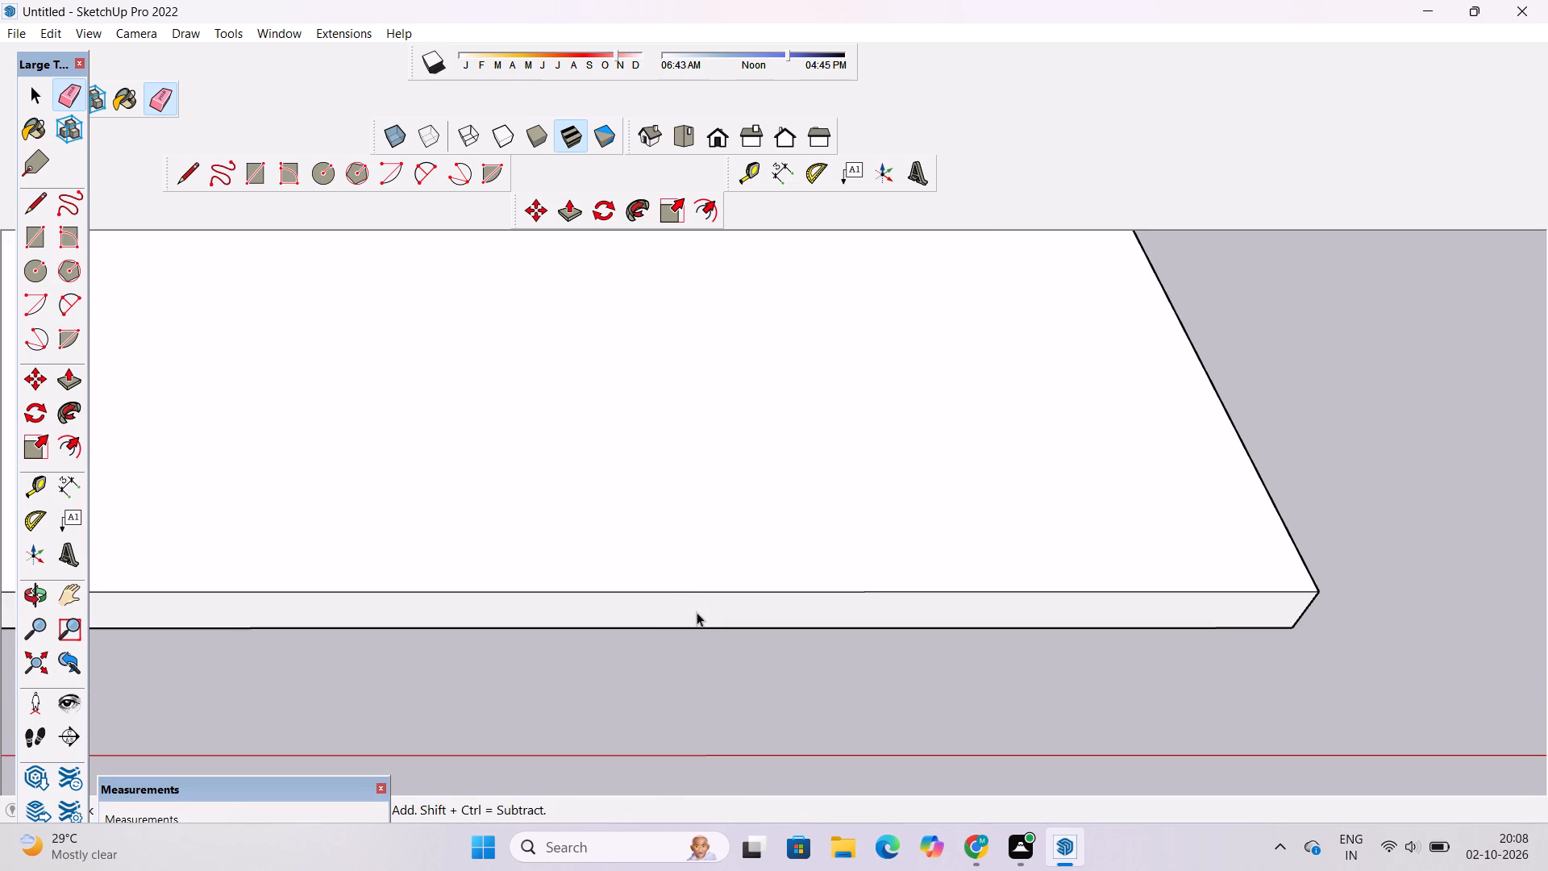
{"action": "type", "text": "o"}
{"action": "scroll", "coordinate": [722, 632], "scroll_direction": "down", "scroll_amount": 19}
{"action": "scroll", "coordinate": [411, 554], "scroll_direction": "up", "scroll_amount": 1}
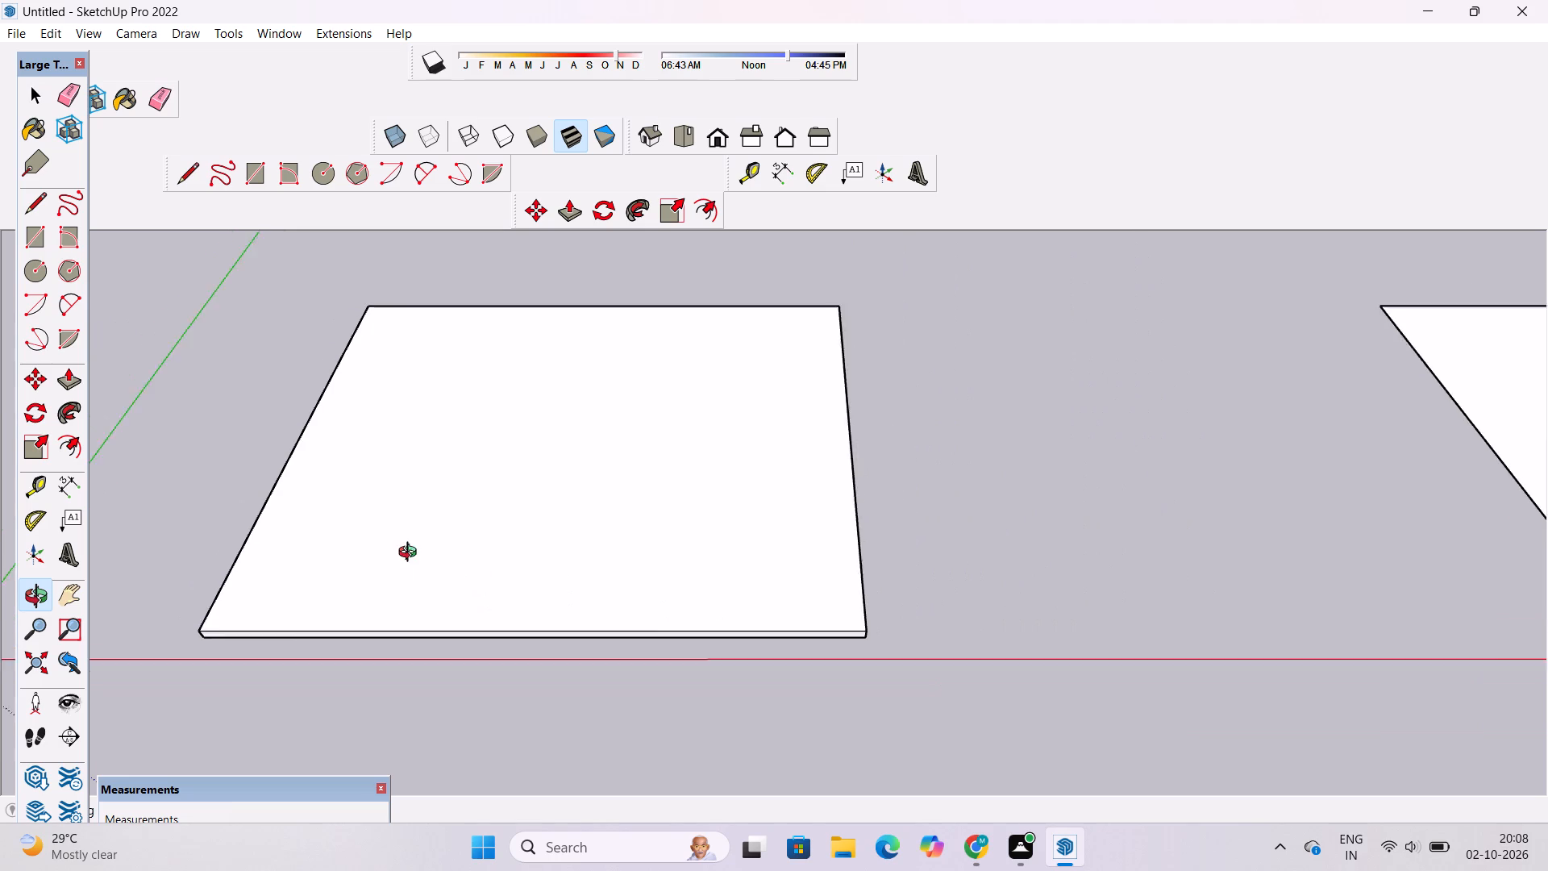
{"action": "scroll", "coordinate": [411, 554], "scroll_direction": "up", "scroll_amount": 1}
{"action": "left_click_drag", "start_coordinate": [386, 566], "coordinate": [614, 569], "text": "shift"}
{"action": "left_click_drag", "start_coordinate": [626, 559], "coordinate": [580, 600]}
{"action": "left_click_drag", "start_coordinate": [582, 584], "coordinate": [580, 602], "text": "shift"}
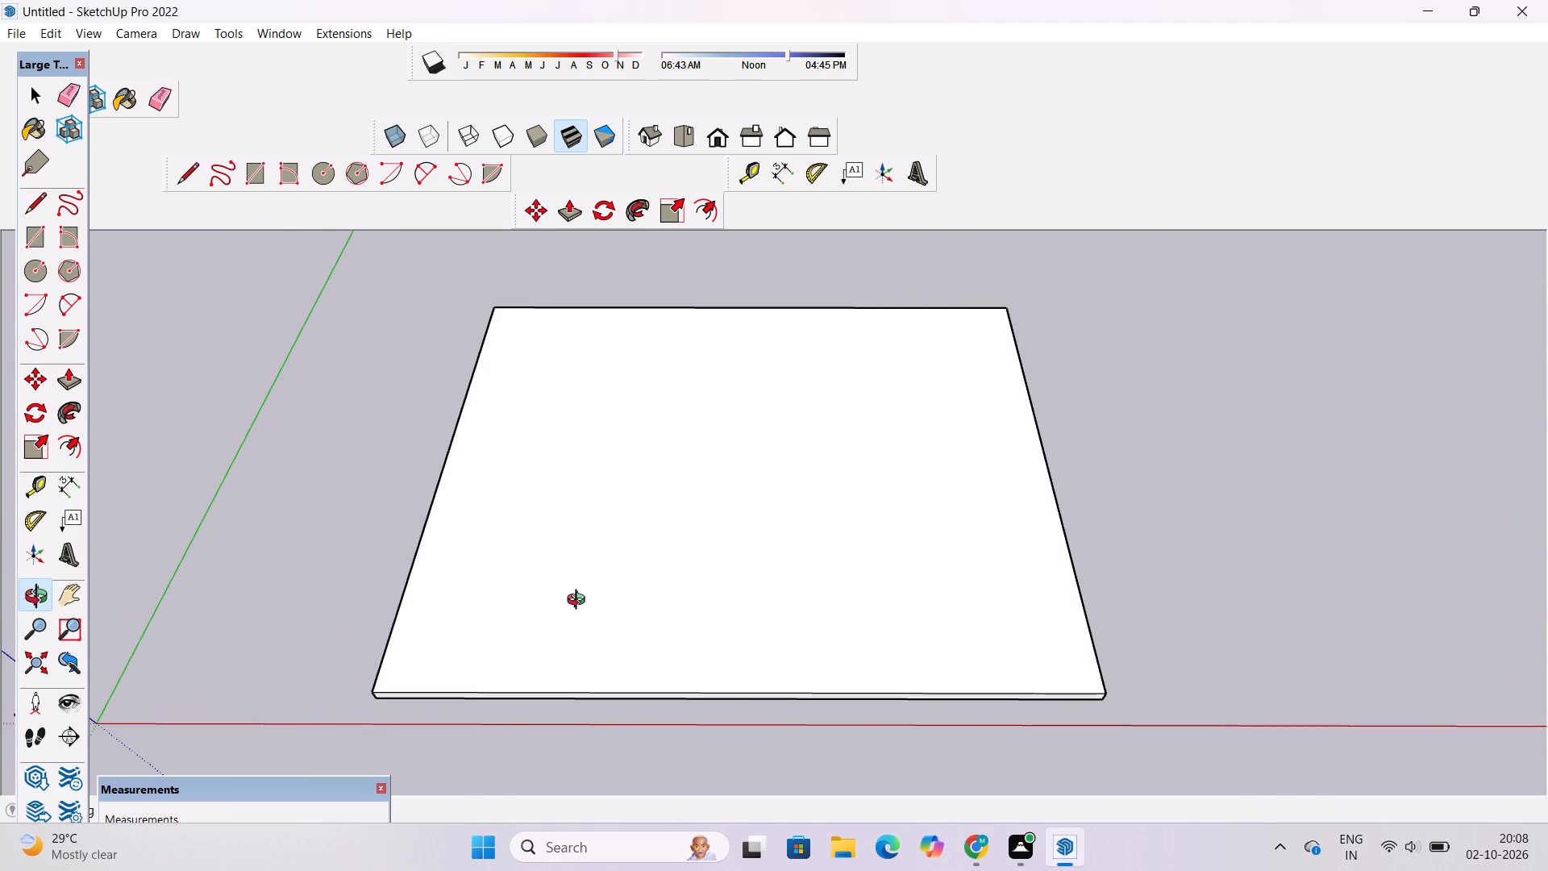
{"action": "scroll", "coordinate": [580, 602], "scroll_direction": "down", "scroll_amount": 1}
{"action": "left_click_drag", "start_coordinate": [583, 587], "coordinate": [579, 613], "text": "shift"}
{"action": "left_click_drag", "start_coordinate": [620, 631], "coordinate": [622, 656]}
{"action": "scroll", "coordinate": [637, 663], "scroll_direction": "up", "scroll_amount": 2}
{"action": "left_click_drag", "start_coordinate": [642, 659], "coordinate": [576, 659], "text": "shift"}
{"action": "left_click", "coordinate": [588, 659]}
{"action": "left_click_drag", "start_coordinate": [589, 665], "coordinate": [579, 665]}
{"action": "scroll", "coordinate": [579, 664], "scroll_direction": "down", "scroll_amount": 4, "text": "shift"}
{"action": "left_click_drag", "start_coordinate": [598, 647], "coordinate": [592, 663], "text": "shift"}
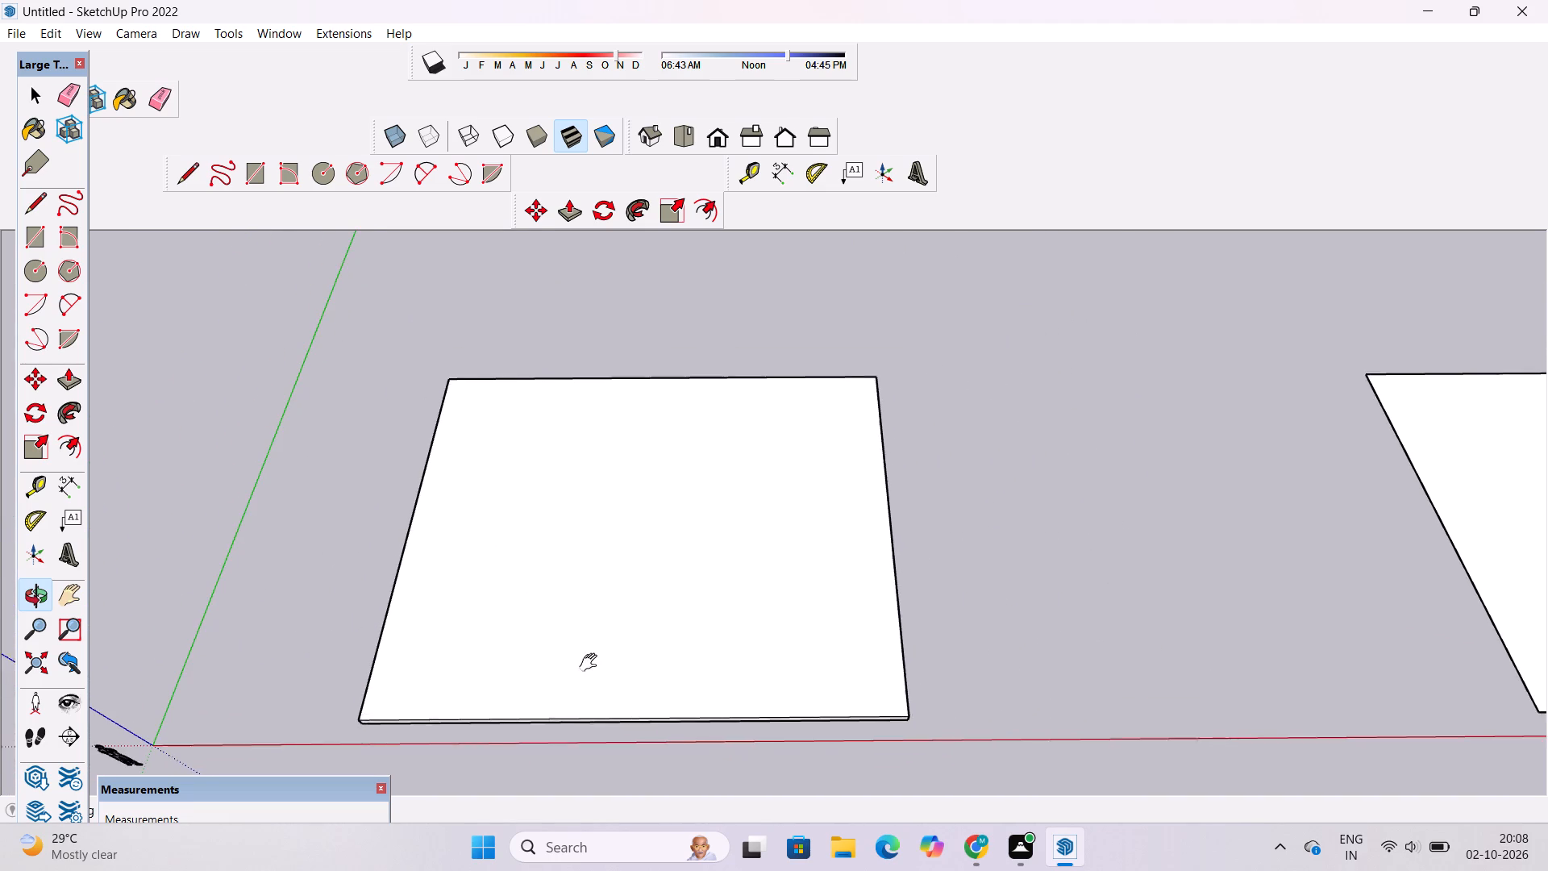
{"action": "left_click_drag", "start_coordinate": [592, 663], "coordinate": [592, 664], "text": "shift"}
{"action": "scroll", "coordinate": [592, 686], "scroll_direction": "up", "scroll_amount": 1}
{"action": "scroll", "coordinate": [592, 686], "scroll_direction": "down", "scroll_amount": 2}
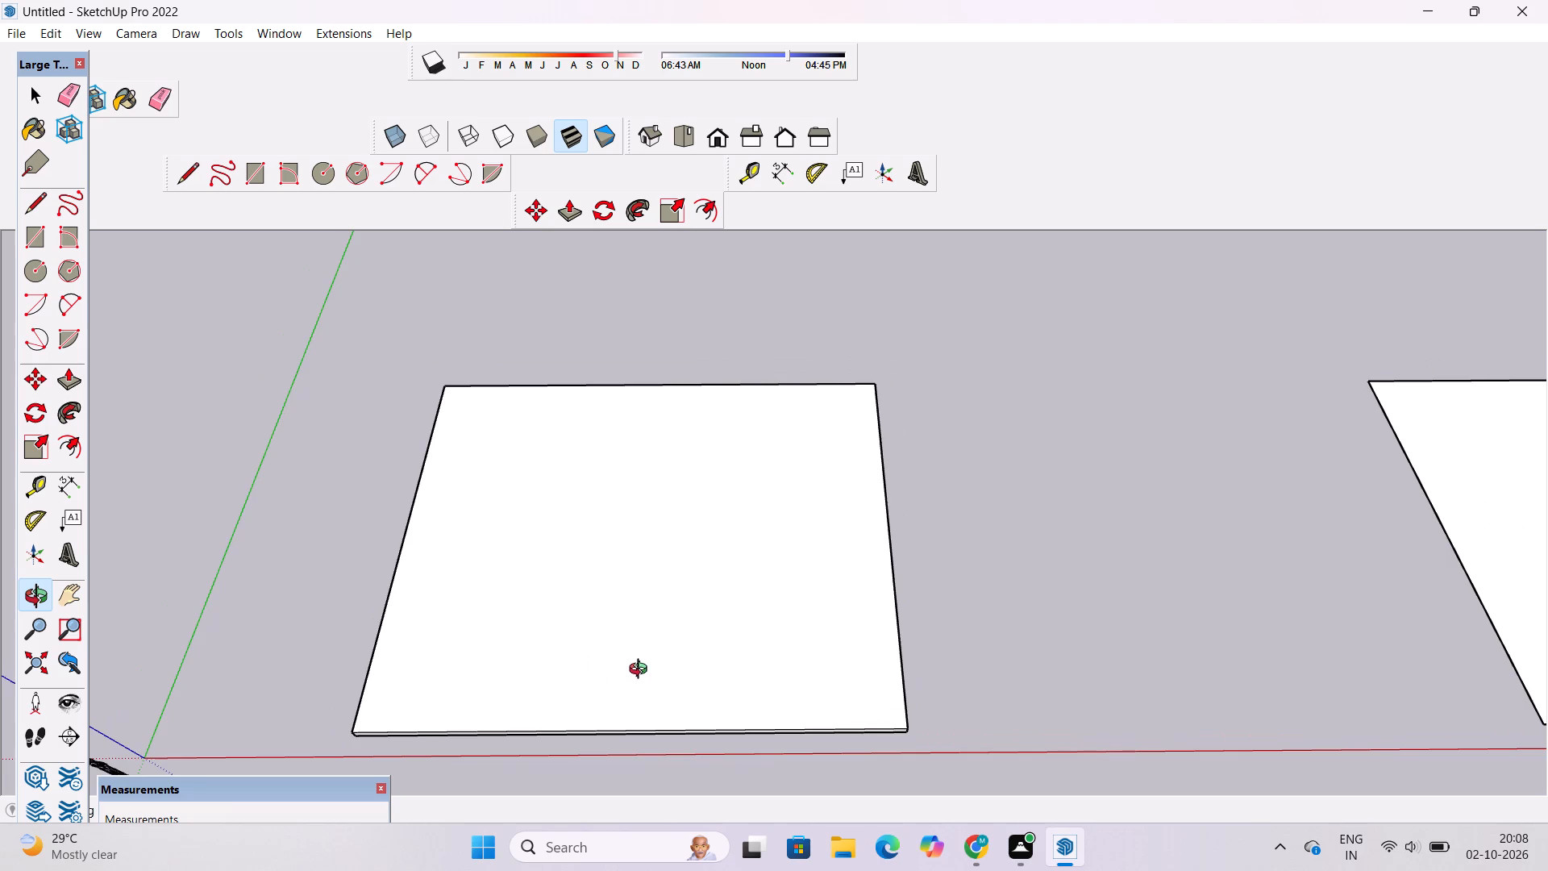
Push/Pull the slab's end side face, on the side facing the copied face, outward 5' along the red axis.
{"action": "left_click_drag", "start_coordinate": [765, 636], "coordinate": [526, 670], "text": "shift"}
{"action": "left_click_drag", "start_coordinate": [849, 640], "coordinate": [746, 622]}
{"action": "scroll", "coordinate": [740, 617], "scroll_direction": "up", "scroll_amount": 5}
{"action": "left_click_drag", "start_coordinate": [727, 640], "coordinate": [640, 612]}
{"action": "left_click_drag", "start_coordinate": [639, 605], "coordinate": [683, 660]}
{"action": "left_click_drag", "start_coordinate": [670, 649], "coordinate": [629, 608]}
{"action": "left_click_drag", "start_coordinate": [632, 621], "coordinate": [720, 724], "text": "shift"}
{"action": "left_click_drag", "start_coordinate": [668, 683], "coordinate": [626, 611]}
{"action": "scroll", "coordinate": [626, 600], "scroll_direction": "up", "scroll_amount": 4}
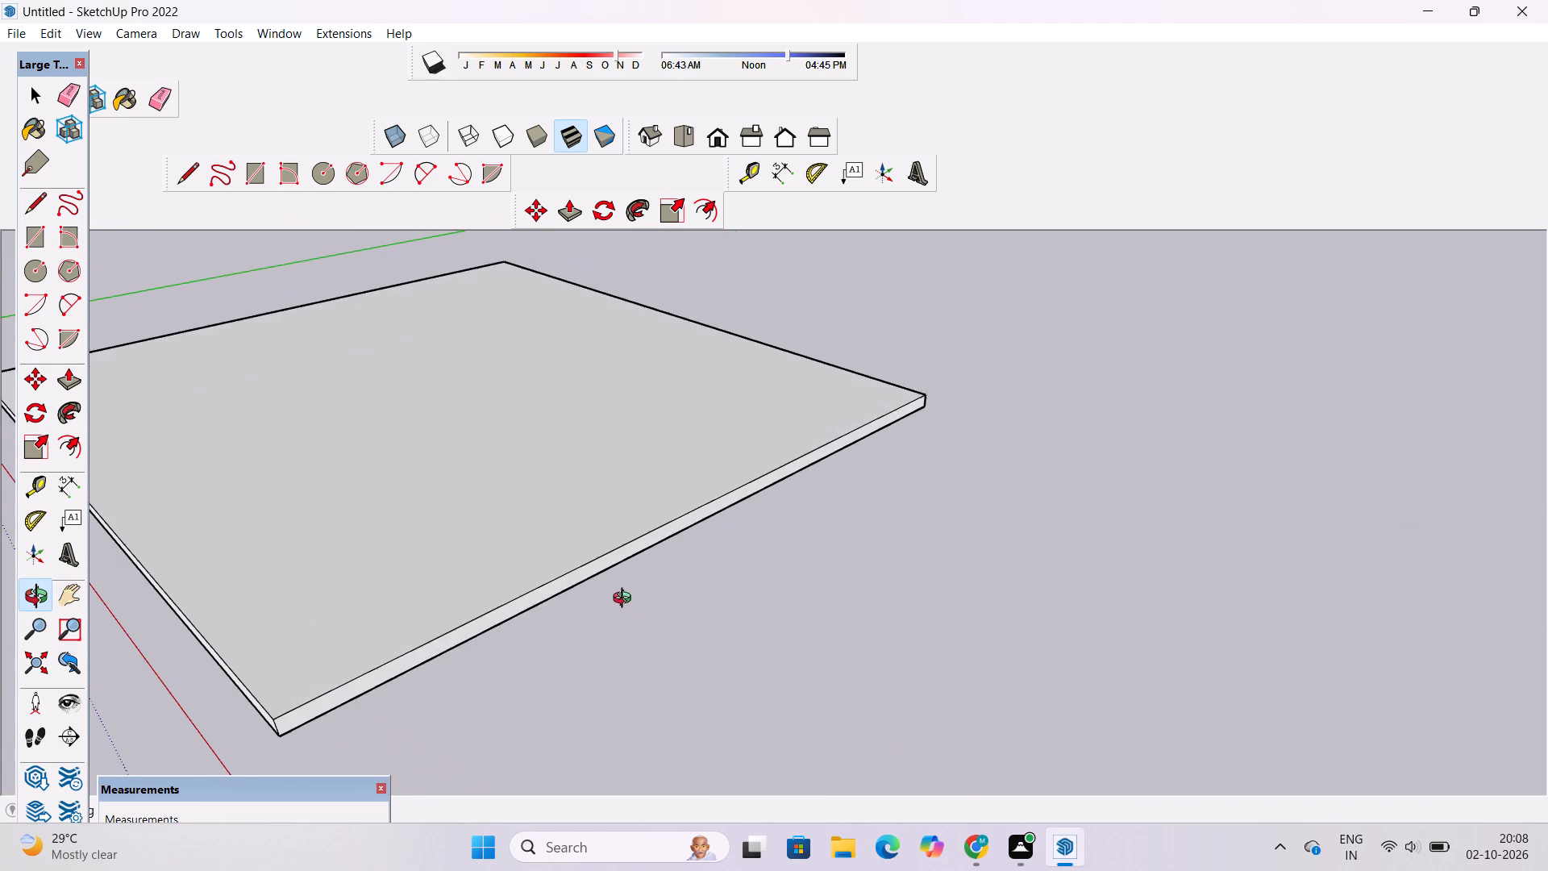
{"action": "left_click_drag", "start_coordinate": [626, 600], "coordinate": [653, 638], "text": "shift"}
{"action": "key", "text": "p"}
{"action": "left_click", "coordinate": [644, 594]}
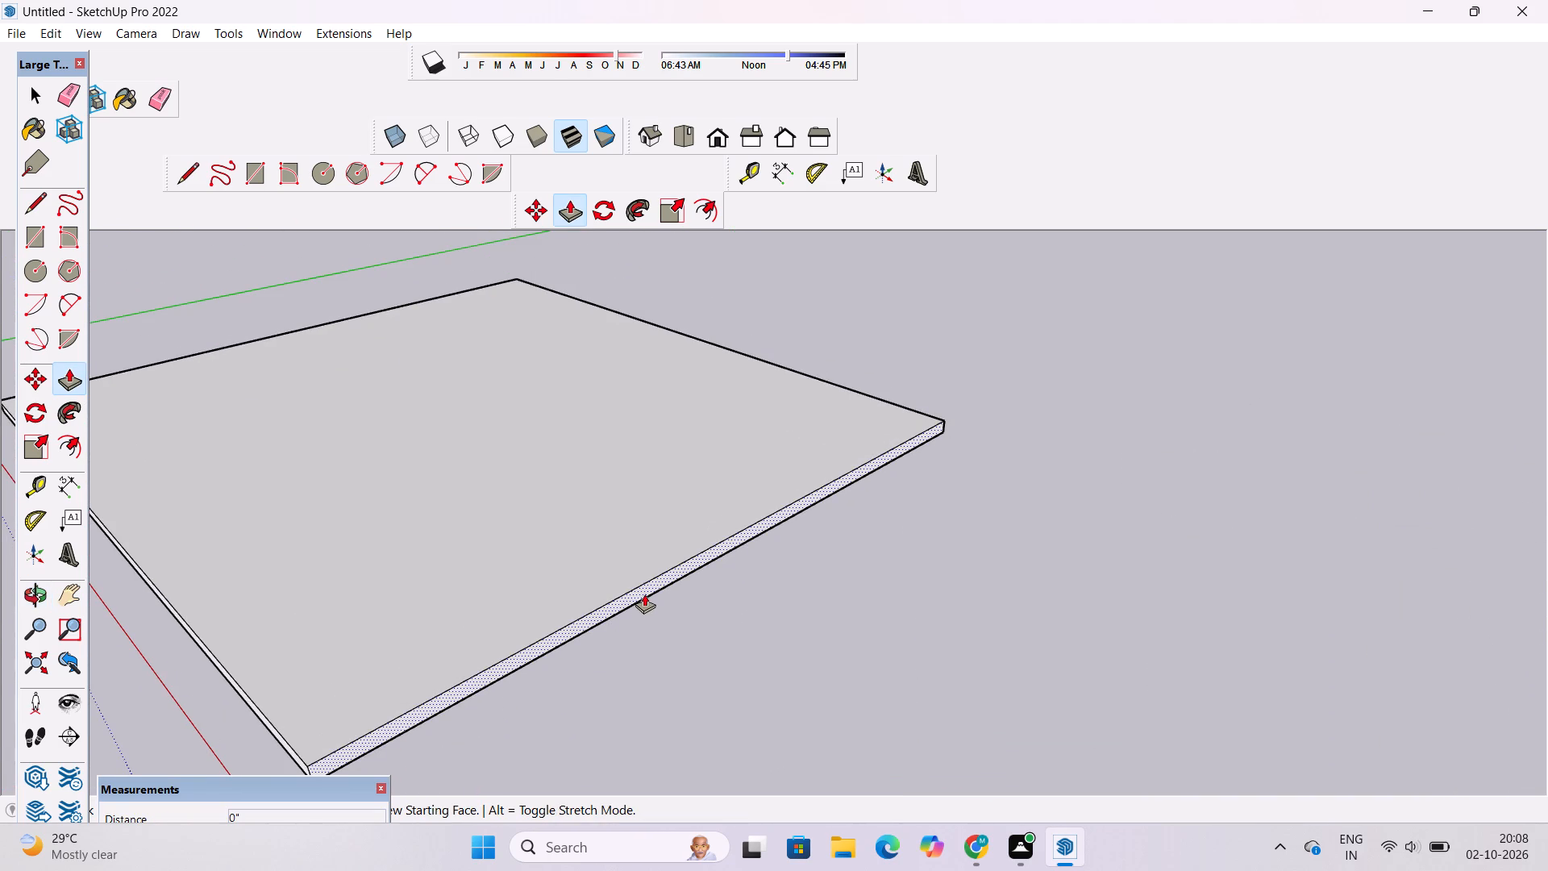
{"action": "scroll", "coordinate": [651, 591], "scroll_direction": "down", "scroll_amount": 2}
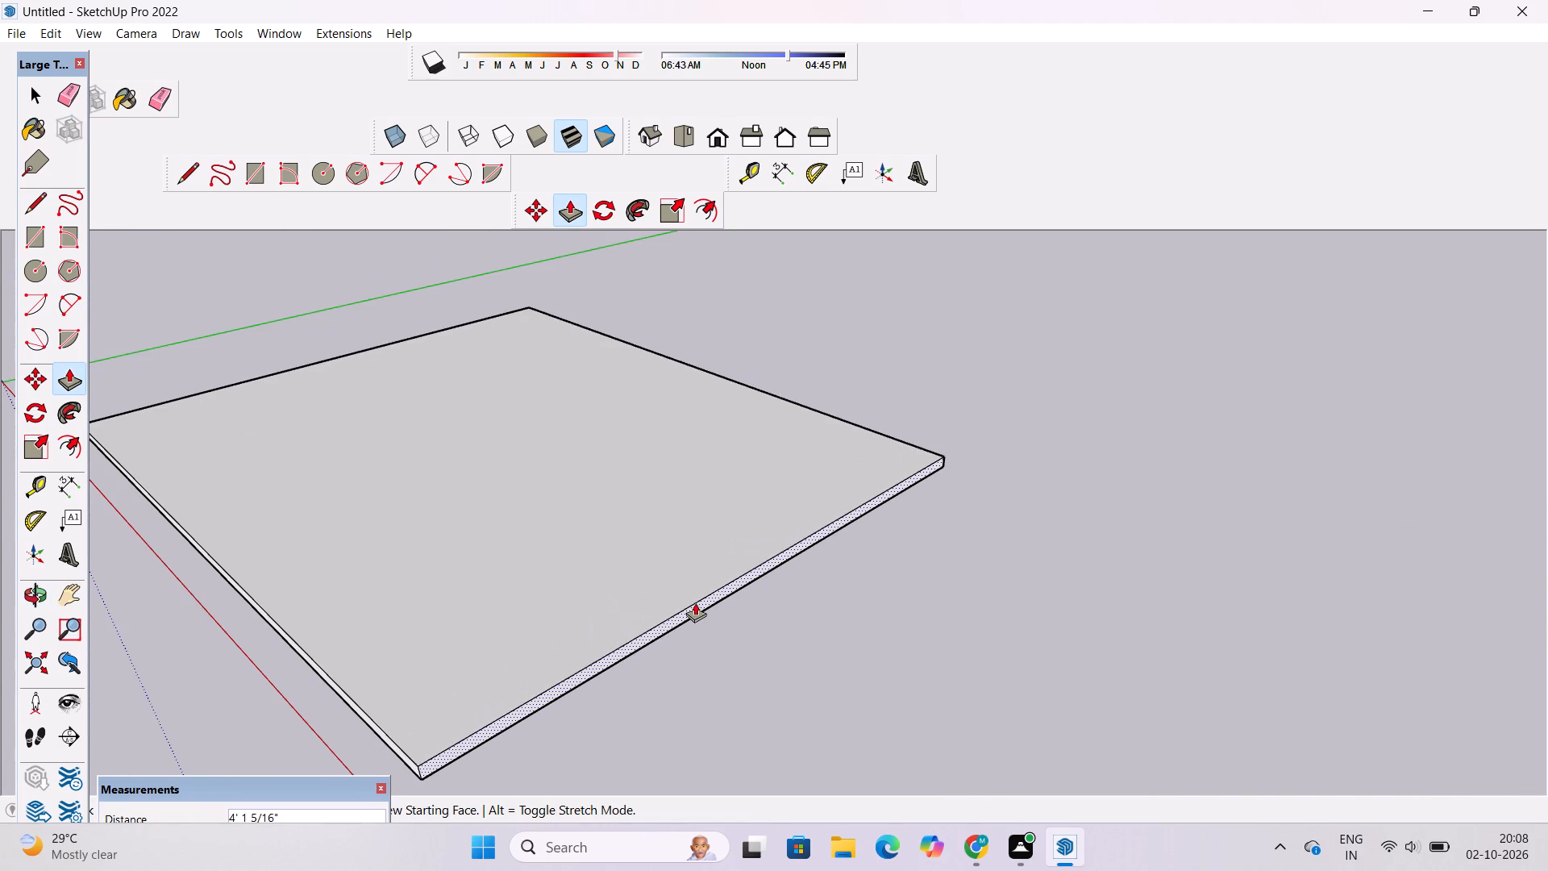
{"action": "type", "text": "5'"}
{"action": "key", "text": "Return"}
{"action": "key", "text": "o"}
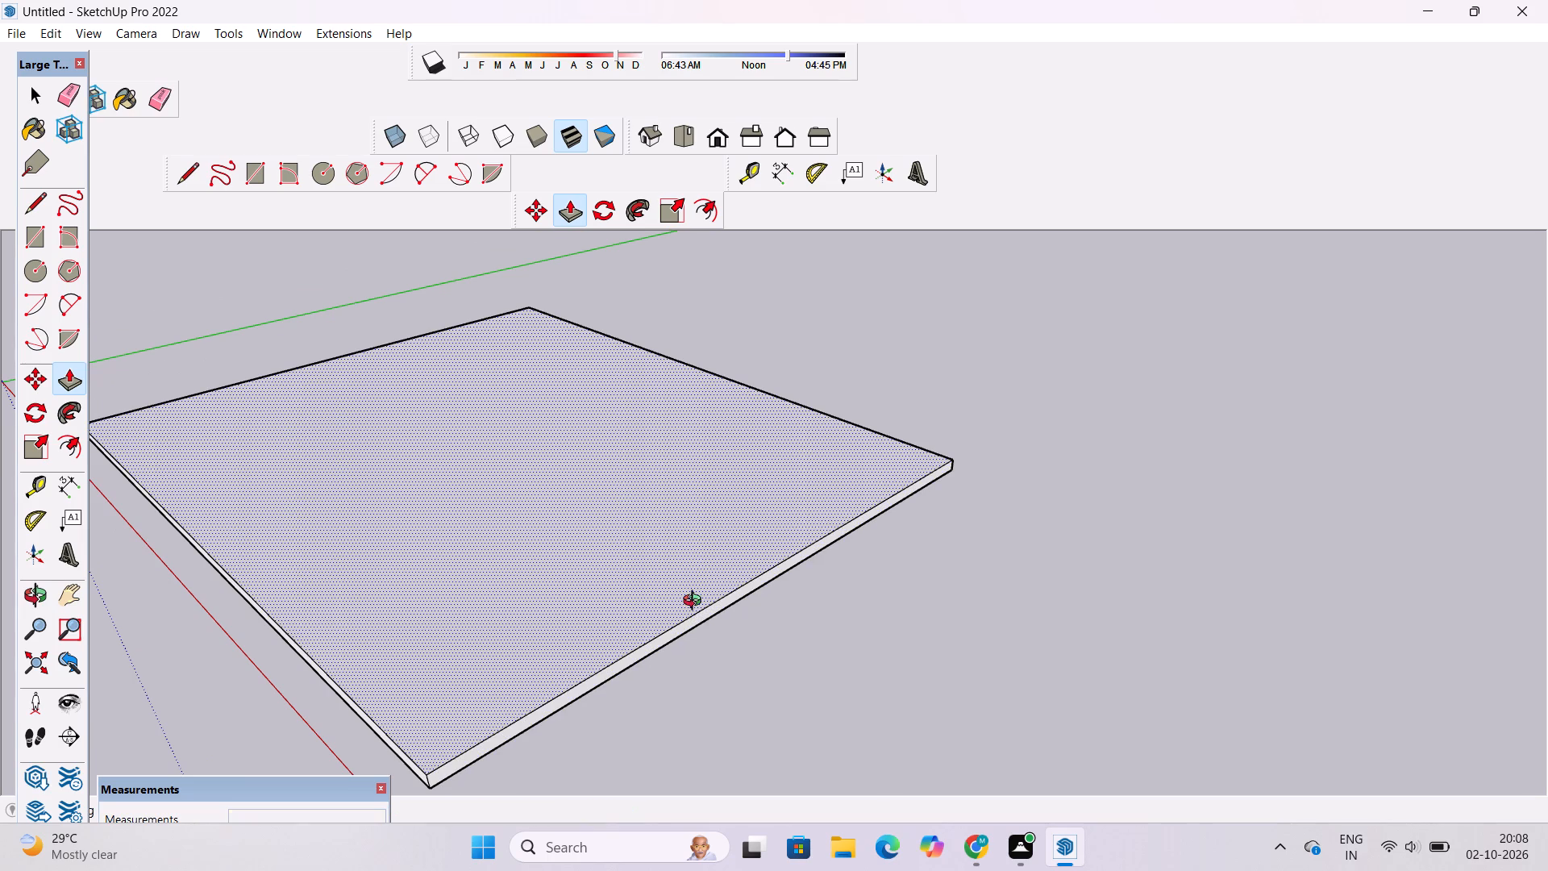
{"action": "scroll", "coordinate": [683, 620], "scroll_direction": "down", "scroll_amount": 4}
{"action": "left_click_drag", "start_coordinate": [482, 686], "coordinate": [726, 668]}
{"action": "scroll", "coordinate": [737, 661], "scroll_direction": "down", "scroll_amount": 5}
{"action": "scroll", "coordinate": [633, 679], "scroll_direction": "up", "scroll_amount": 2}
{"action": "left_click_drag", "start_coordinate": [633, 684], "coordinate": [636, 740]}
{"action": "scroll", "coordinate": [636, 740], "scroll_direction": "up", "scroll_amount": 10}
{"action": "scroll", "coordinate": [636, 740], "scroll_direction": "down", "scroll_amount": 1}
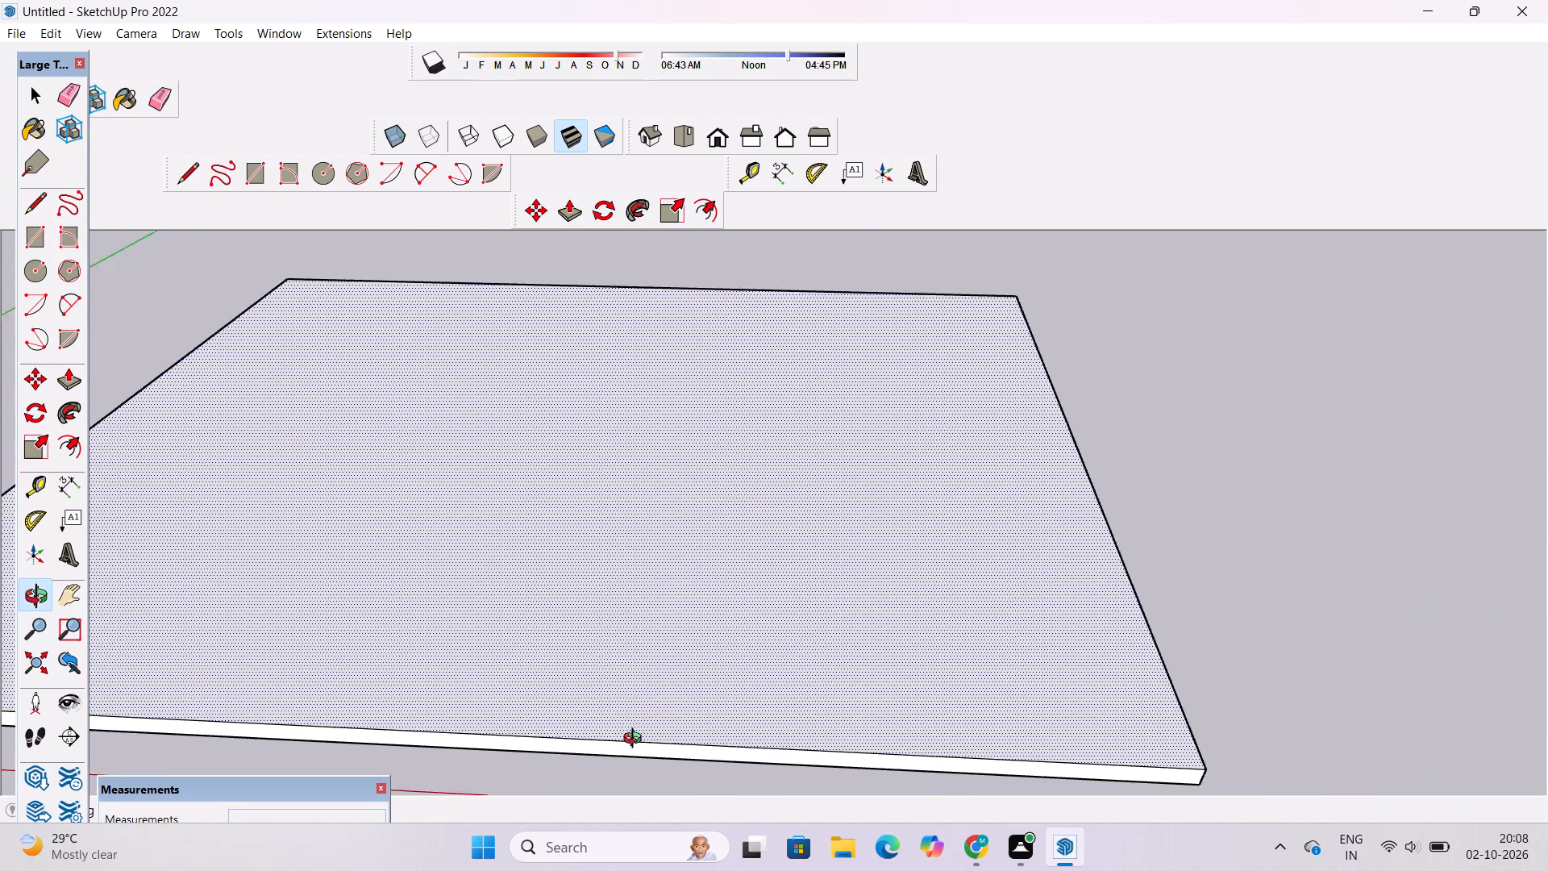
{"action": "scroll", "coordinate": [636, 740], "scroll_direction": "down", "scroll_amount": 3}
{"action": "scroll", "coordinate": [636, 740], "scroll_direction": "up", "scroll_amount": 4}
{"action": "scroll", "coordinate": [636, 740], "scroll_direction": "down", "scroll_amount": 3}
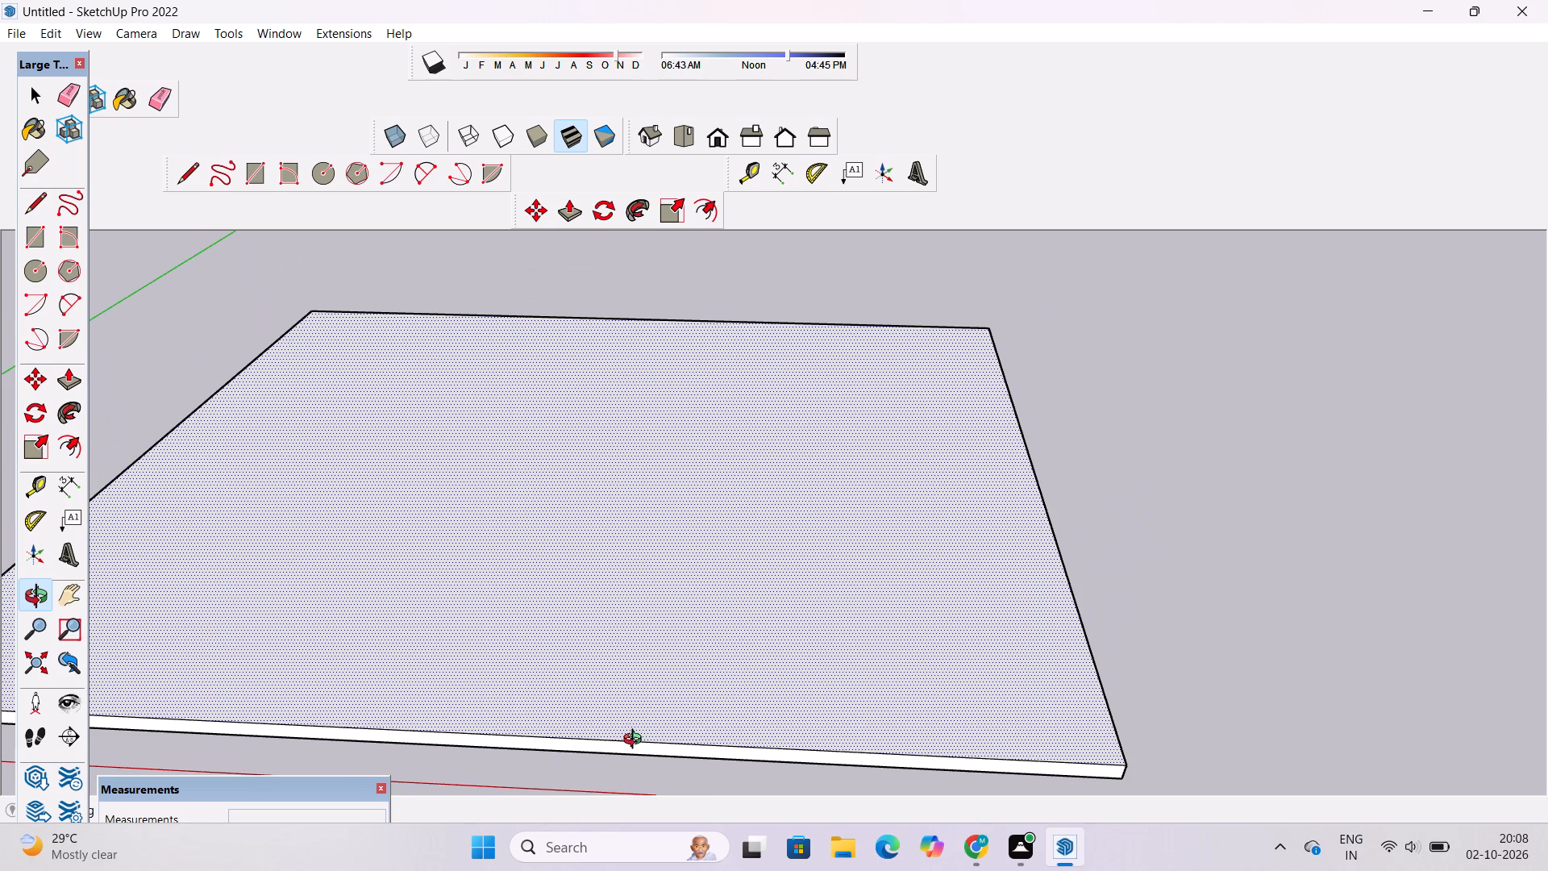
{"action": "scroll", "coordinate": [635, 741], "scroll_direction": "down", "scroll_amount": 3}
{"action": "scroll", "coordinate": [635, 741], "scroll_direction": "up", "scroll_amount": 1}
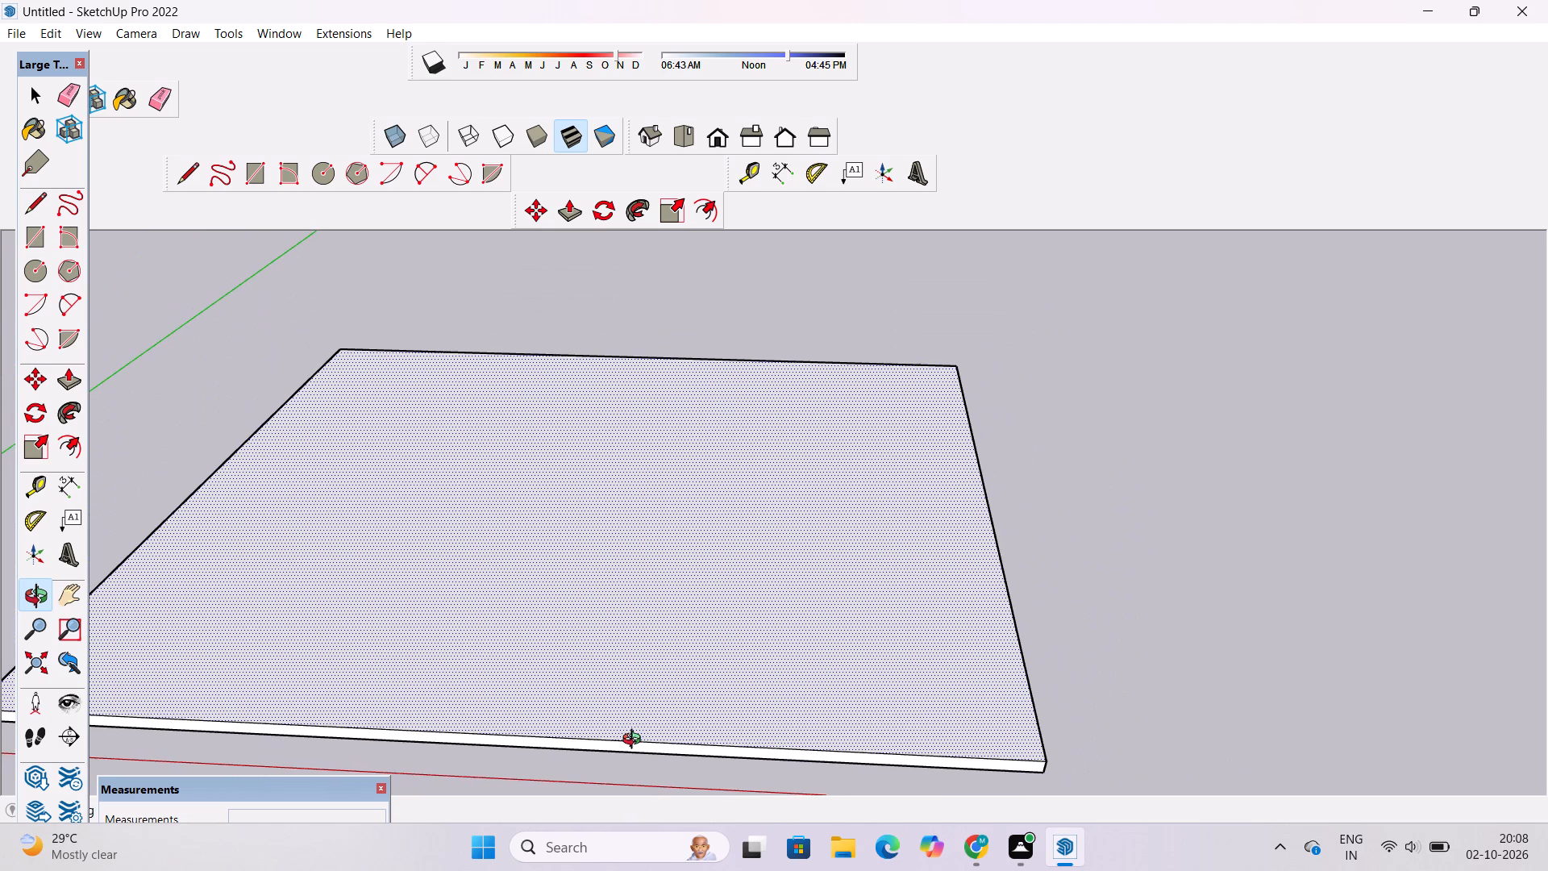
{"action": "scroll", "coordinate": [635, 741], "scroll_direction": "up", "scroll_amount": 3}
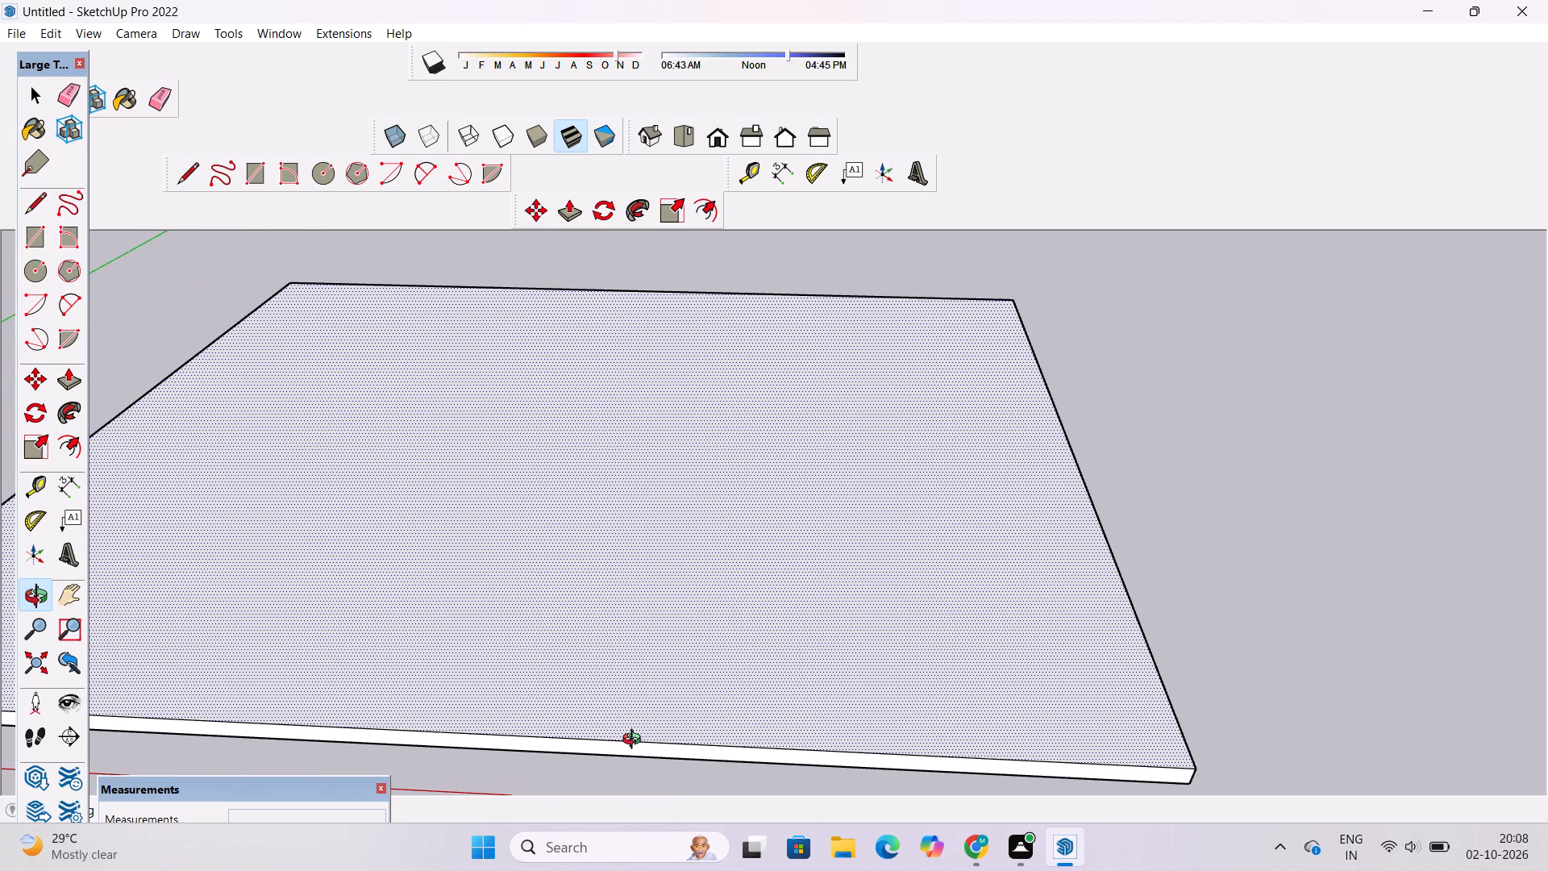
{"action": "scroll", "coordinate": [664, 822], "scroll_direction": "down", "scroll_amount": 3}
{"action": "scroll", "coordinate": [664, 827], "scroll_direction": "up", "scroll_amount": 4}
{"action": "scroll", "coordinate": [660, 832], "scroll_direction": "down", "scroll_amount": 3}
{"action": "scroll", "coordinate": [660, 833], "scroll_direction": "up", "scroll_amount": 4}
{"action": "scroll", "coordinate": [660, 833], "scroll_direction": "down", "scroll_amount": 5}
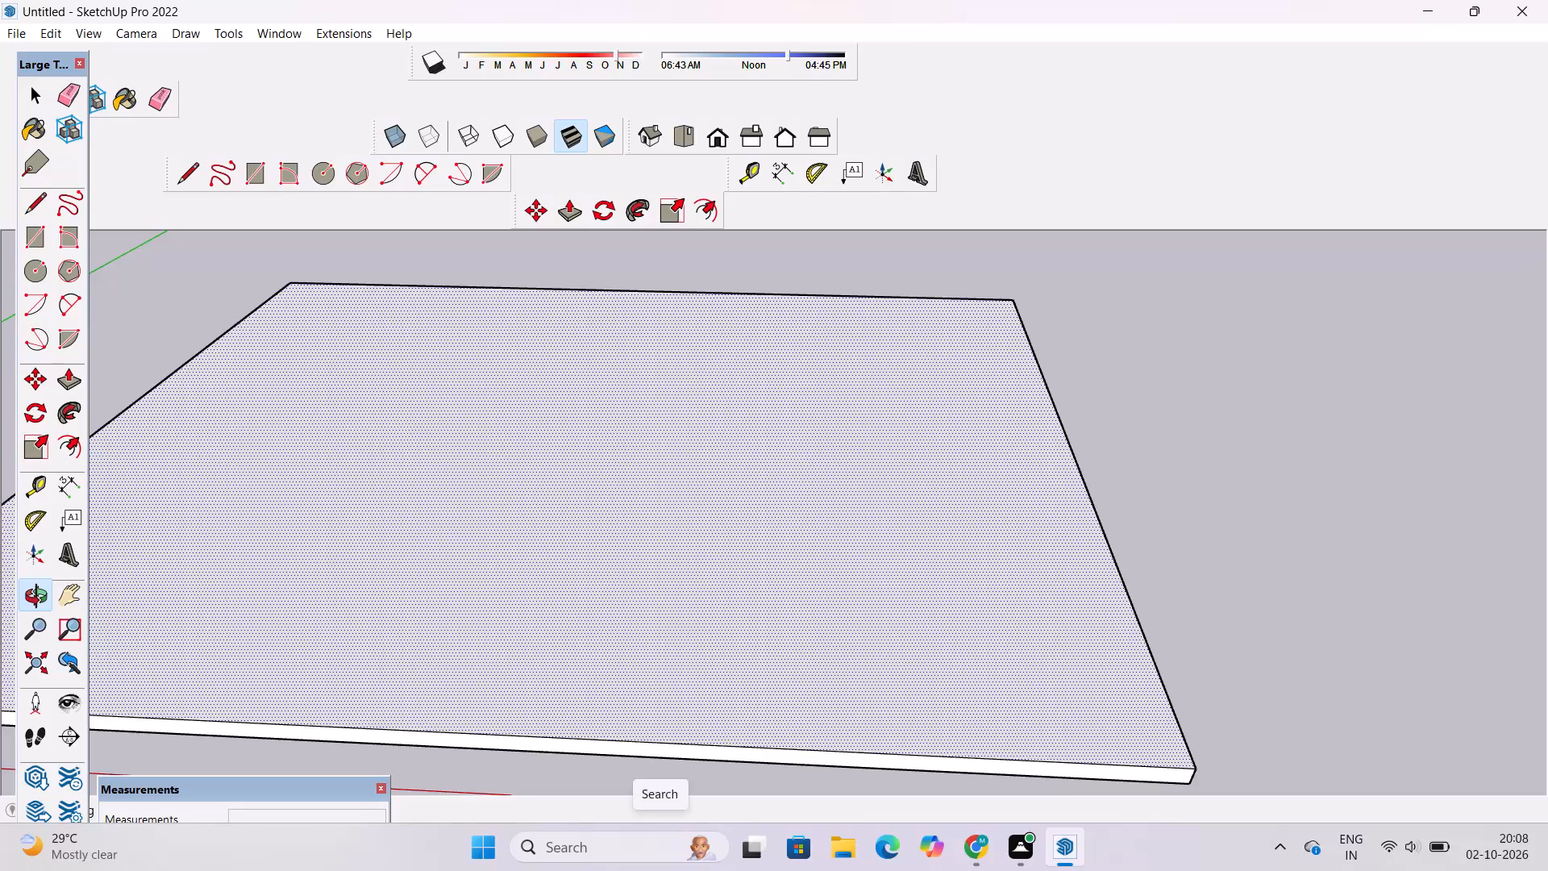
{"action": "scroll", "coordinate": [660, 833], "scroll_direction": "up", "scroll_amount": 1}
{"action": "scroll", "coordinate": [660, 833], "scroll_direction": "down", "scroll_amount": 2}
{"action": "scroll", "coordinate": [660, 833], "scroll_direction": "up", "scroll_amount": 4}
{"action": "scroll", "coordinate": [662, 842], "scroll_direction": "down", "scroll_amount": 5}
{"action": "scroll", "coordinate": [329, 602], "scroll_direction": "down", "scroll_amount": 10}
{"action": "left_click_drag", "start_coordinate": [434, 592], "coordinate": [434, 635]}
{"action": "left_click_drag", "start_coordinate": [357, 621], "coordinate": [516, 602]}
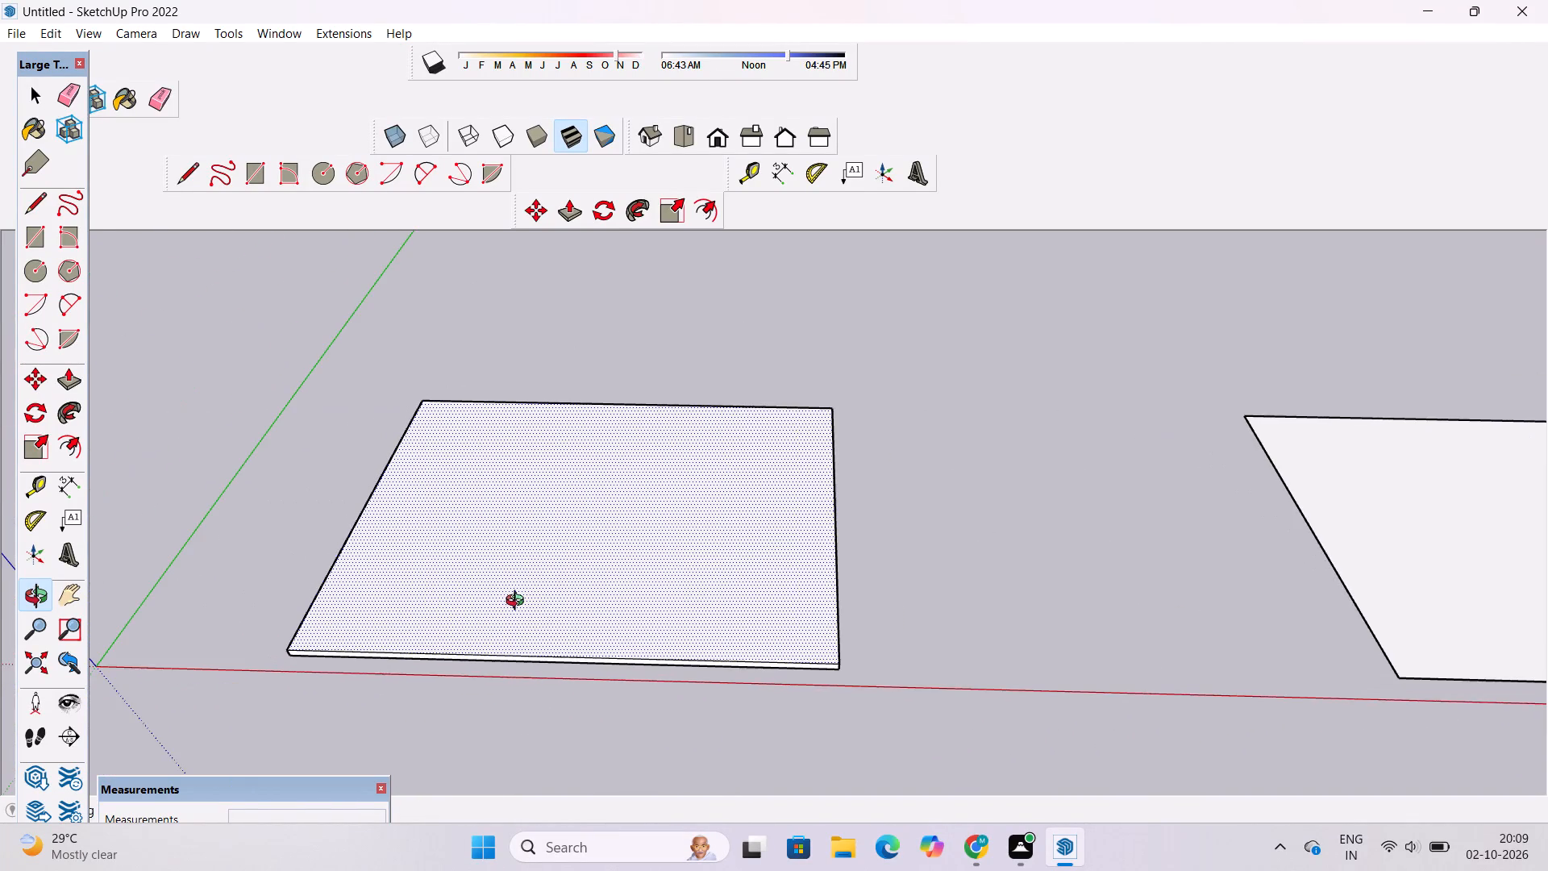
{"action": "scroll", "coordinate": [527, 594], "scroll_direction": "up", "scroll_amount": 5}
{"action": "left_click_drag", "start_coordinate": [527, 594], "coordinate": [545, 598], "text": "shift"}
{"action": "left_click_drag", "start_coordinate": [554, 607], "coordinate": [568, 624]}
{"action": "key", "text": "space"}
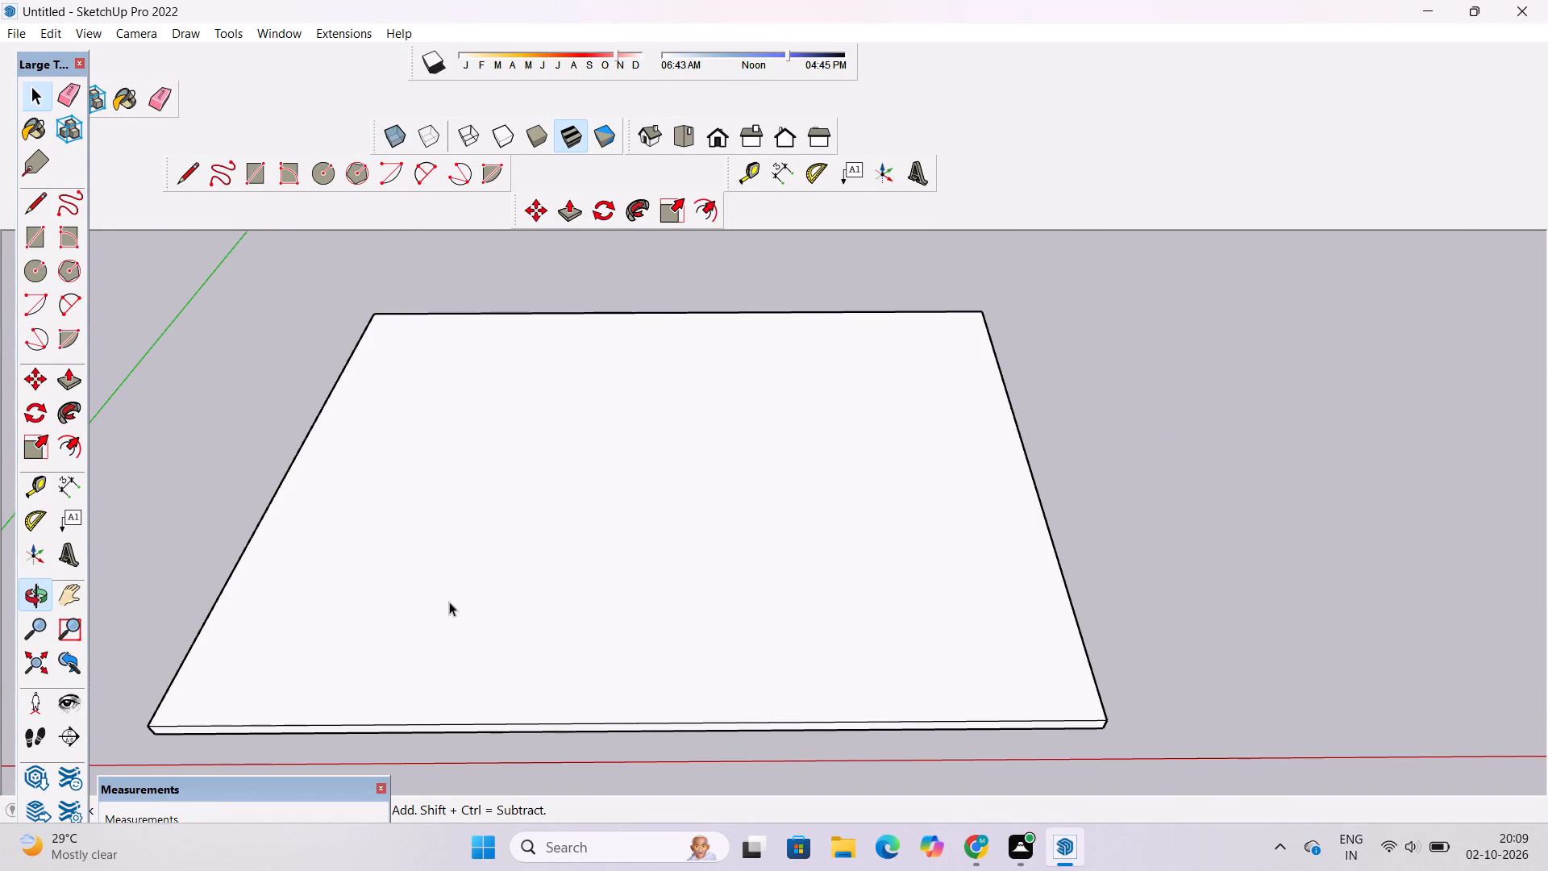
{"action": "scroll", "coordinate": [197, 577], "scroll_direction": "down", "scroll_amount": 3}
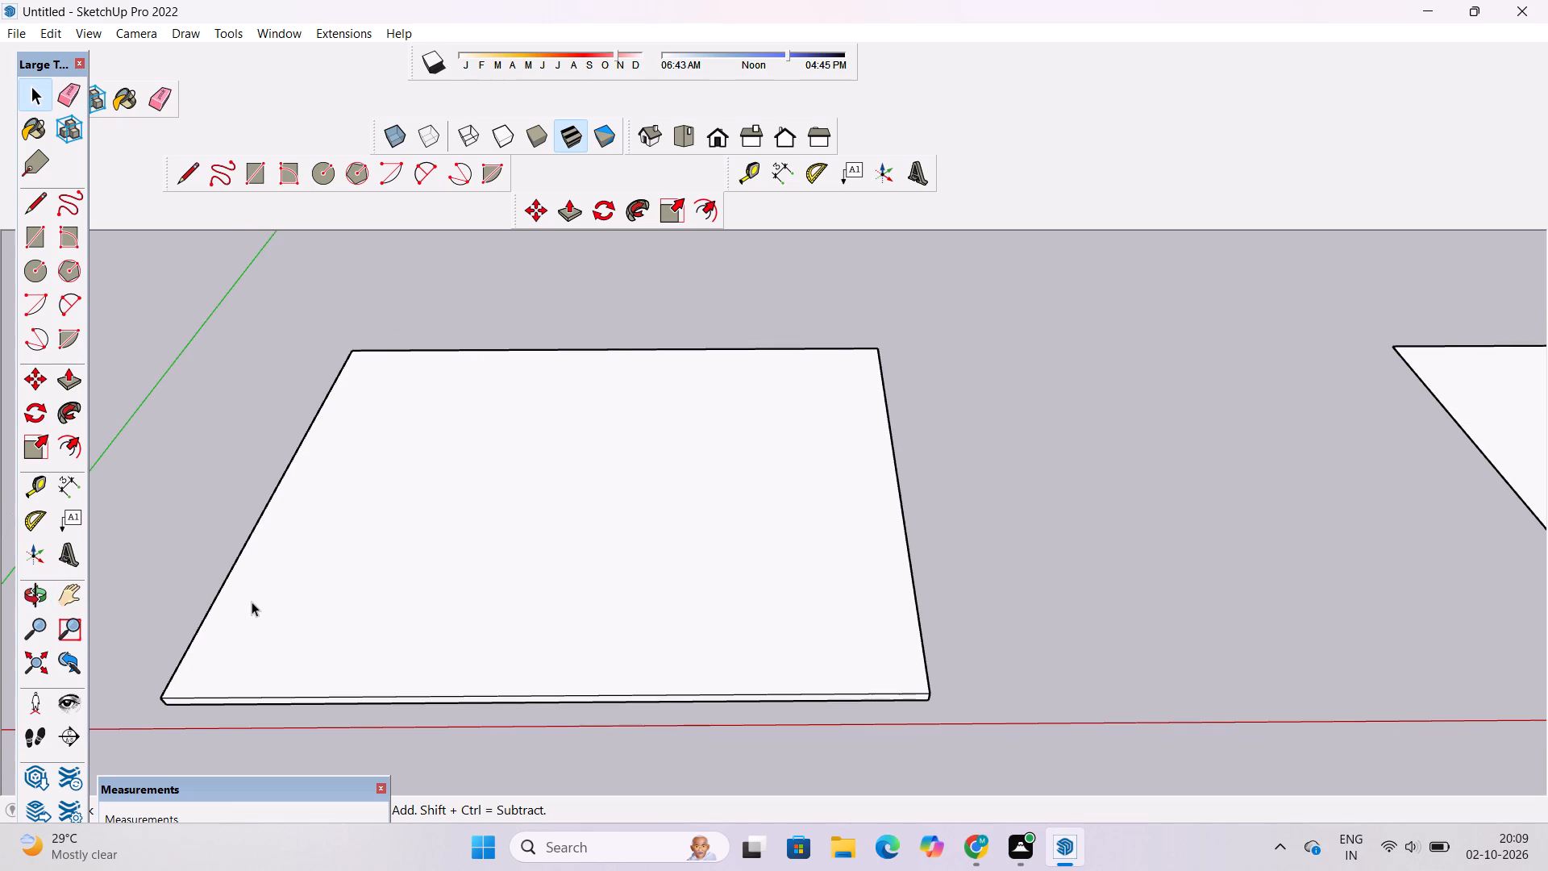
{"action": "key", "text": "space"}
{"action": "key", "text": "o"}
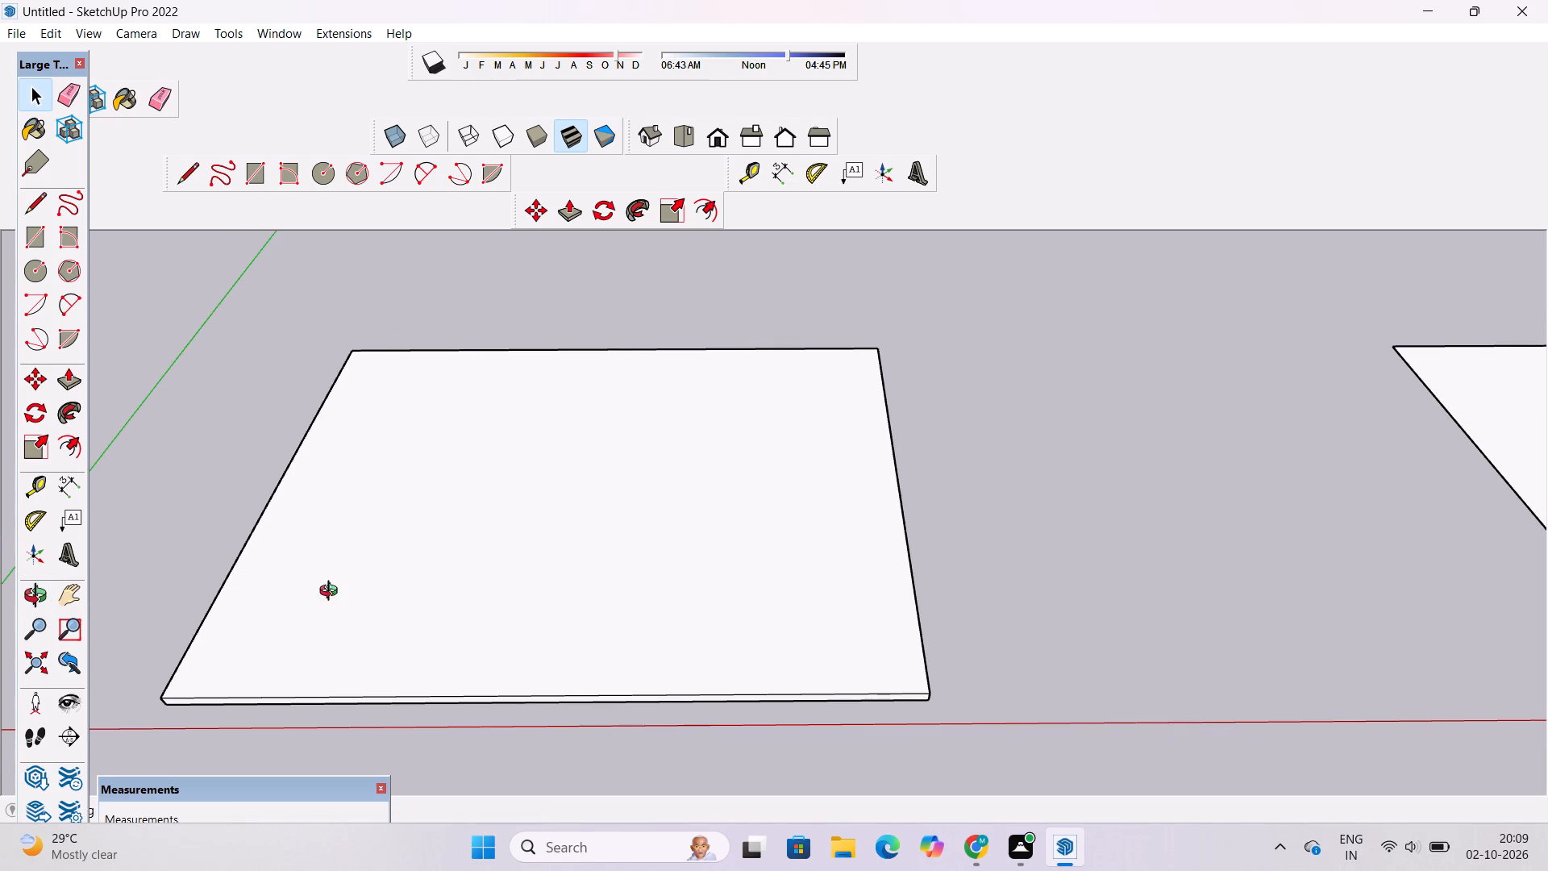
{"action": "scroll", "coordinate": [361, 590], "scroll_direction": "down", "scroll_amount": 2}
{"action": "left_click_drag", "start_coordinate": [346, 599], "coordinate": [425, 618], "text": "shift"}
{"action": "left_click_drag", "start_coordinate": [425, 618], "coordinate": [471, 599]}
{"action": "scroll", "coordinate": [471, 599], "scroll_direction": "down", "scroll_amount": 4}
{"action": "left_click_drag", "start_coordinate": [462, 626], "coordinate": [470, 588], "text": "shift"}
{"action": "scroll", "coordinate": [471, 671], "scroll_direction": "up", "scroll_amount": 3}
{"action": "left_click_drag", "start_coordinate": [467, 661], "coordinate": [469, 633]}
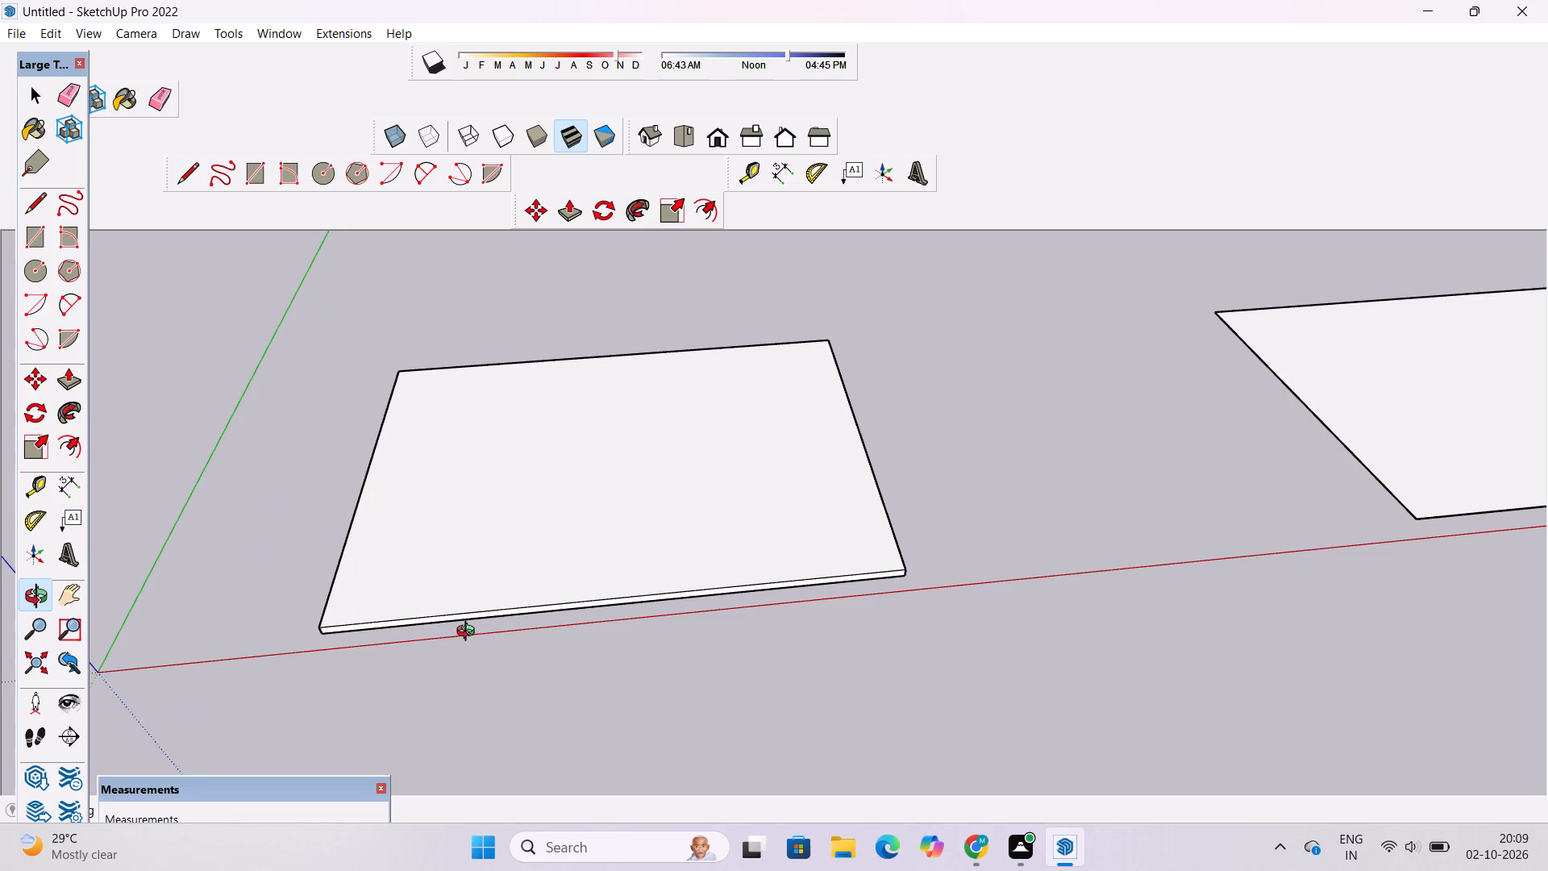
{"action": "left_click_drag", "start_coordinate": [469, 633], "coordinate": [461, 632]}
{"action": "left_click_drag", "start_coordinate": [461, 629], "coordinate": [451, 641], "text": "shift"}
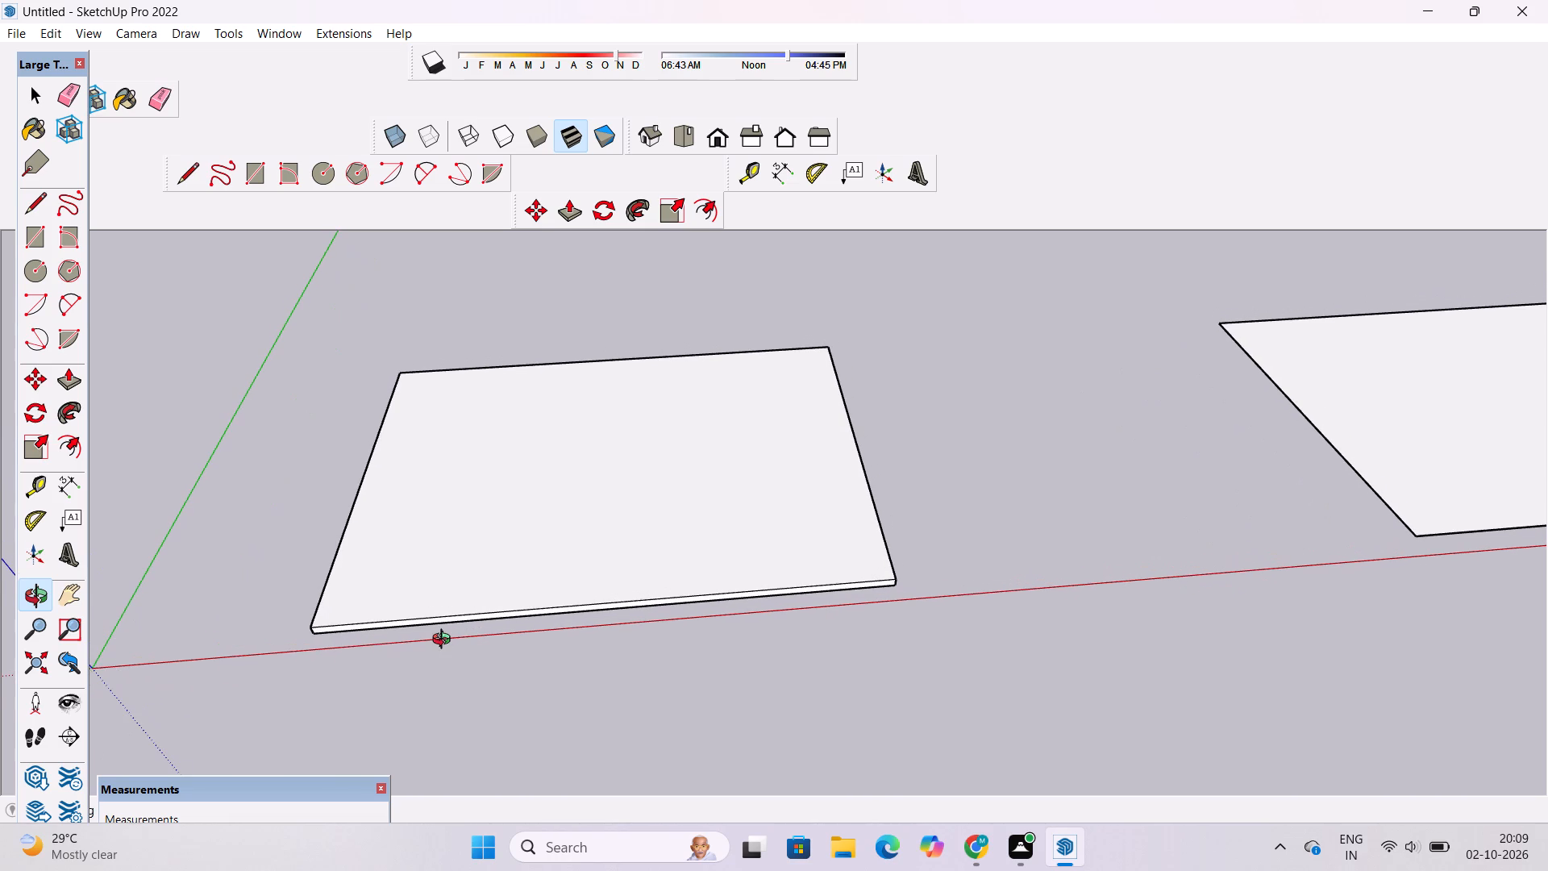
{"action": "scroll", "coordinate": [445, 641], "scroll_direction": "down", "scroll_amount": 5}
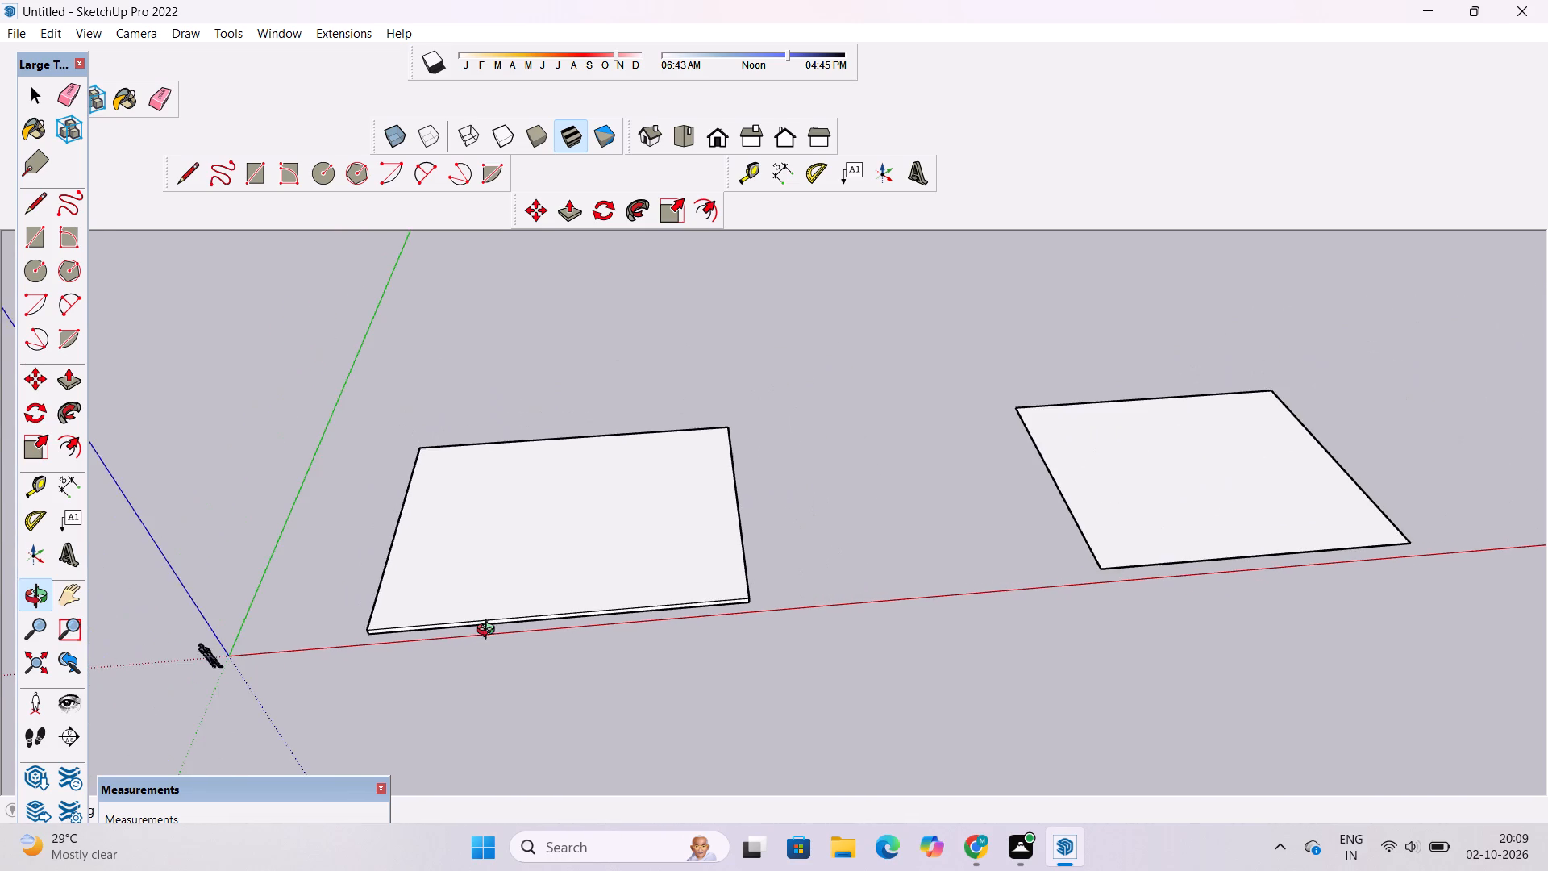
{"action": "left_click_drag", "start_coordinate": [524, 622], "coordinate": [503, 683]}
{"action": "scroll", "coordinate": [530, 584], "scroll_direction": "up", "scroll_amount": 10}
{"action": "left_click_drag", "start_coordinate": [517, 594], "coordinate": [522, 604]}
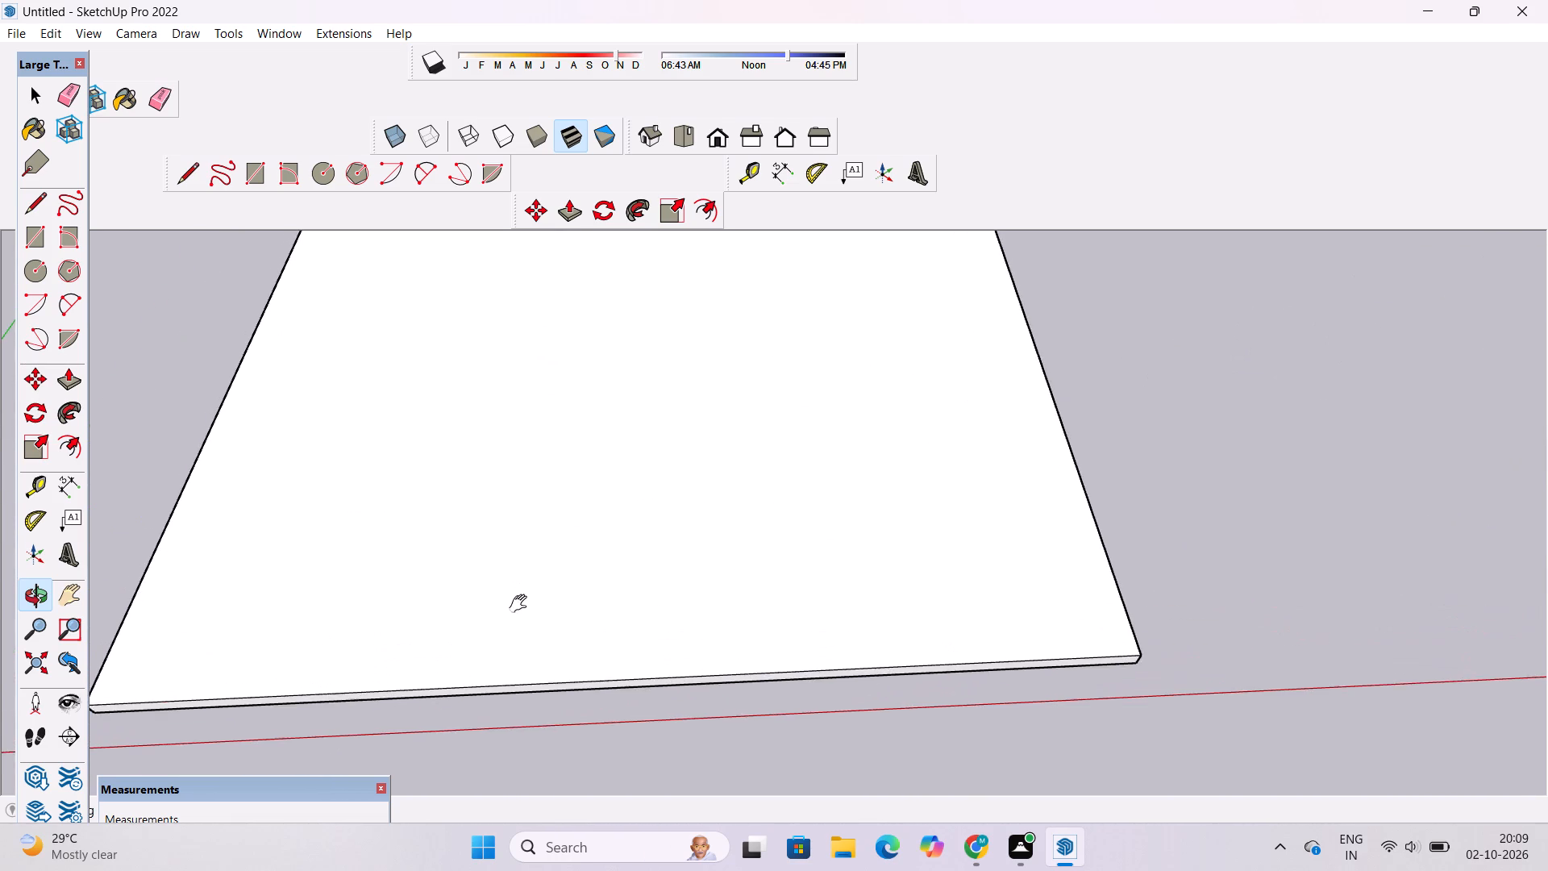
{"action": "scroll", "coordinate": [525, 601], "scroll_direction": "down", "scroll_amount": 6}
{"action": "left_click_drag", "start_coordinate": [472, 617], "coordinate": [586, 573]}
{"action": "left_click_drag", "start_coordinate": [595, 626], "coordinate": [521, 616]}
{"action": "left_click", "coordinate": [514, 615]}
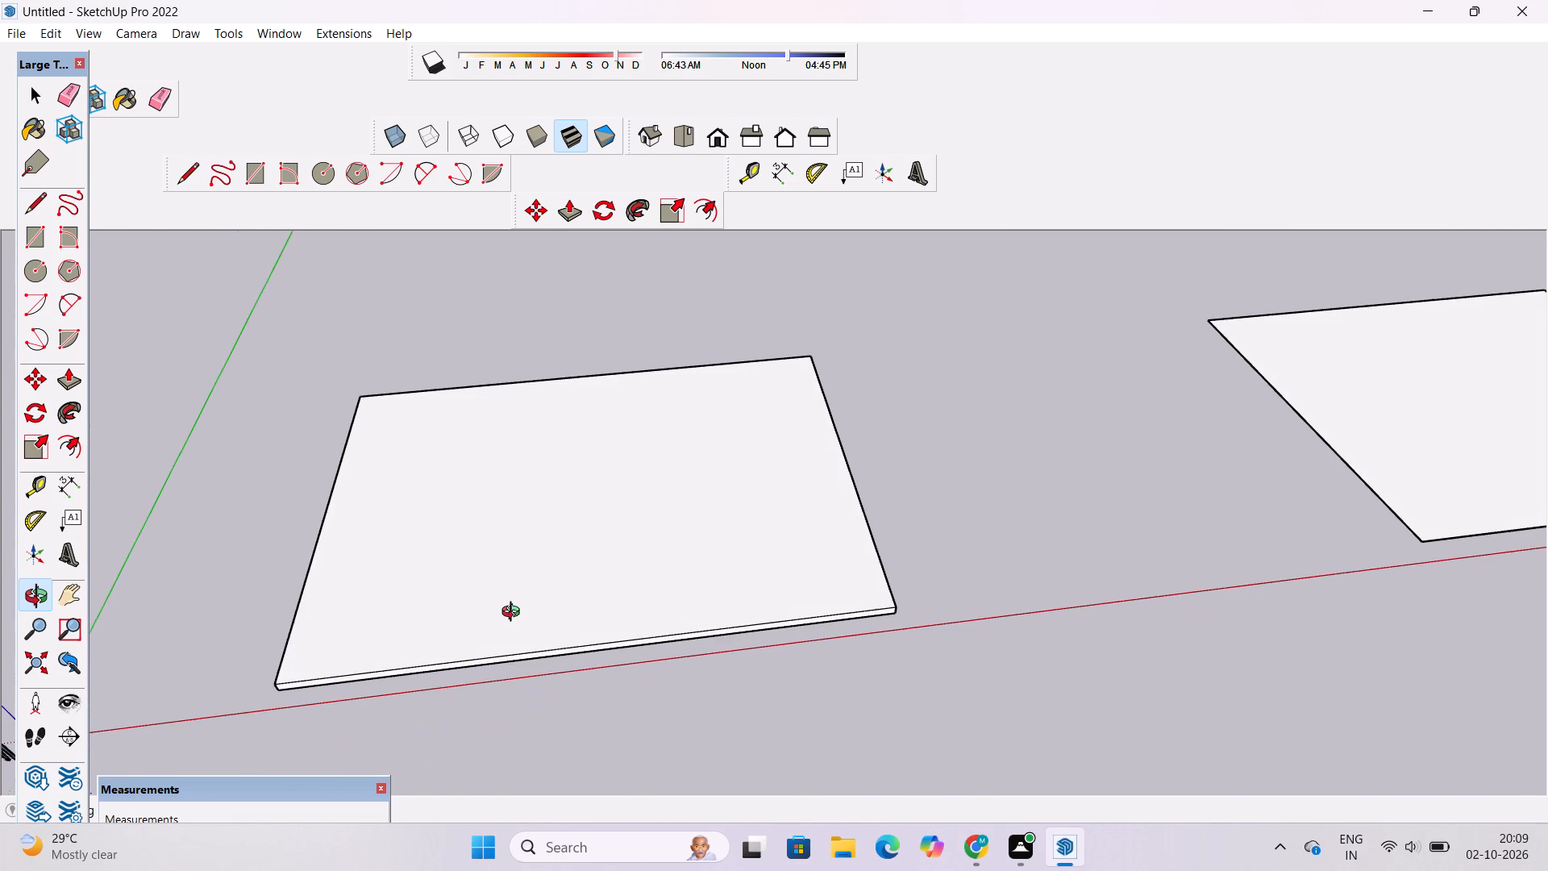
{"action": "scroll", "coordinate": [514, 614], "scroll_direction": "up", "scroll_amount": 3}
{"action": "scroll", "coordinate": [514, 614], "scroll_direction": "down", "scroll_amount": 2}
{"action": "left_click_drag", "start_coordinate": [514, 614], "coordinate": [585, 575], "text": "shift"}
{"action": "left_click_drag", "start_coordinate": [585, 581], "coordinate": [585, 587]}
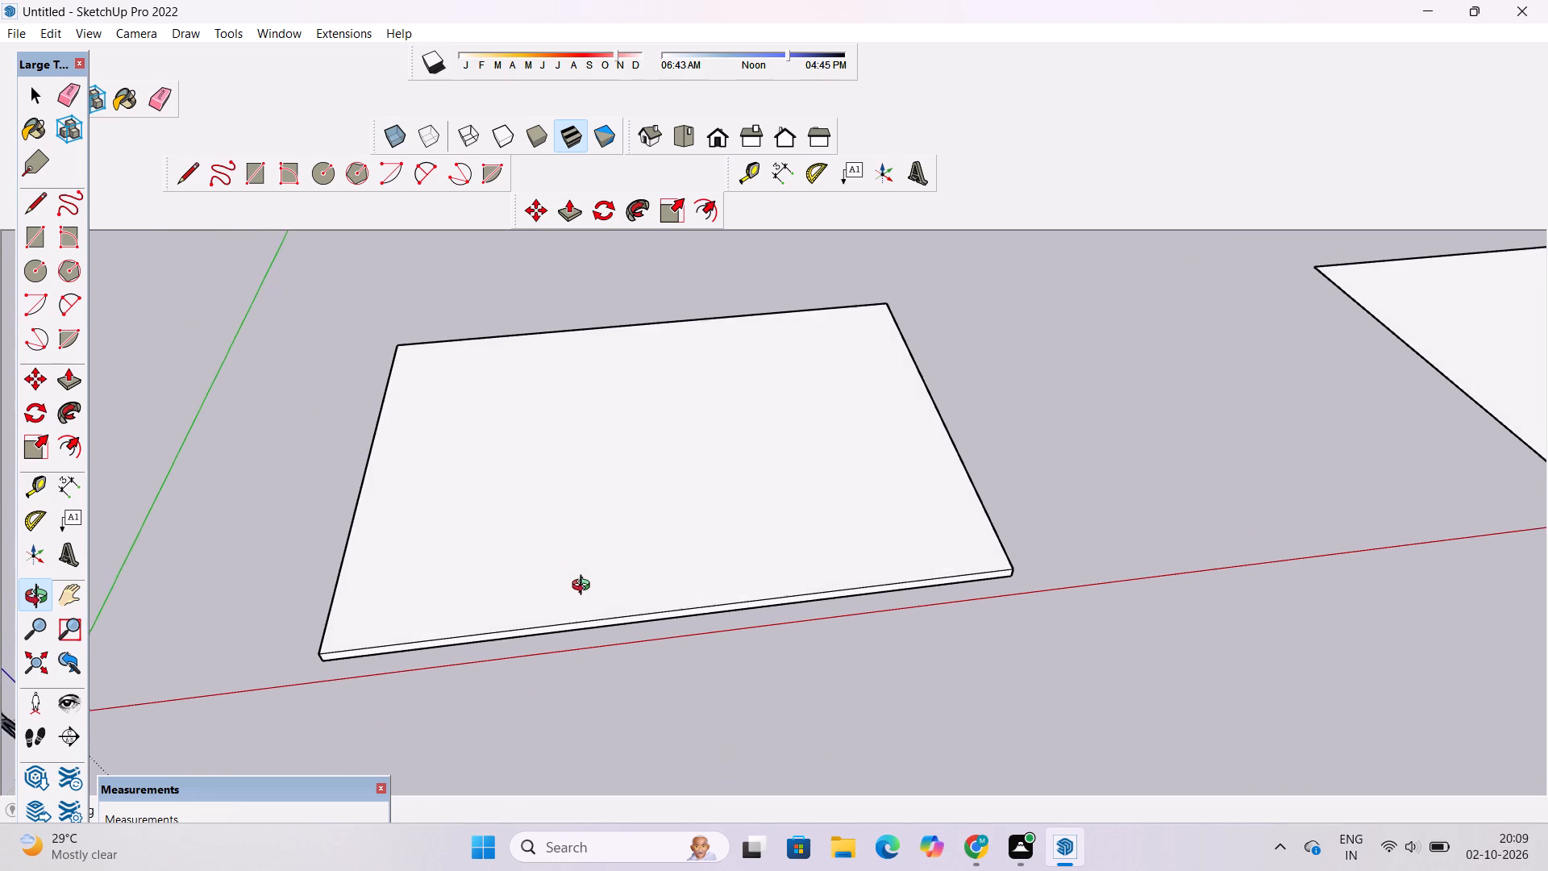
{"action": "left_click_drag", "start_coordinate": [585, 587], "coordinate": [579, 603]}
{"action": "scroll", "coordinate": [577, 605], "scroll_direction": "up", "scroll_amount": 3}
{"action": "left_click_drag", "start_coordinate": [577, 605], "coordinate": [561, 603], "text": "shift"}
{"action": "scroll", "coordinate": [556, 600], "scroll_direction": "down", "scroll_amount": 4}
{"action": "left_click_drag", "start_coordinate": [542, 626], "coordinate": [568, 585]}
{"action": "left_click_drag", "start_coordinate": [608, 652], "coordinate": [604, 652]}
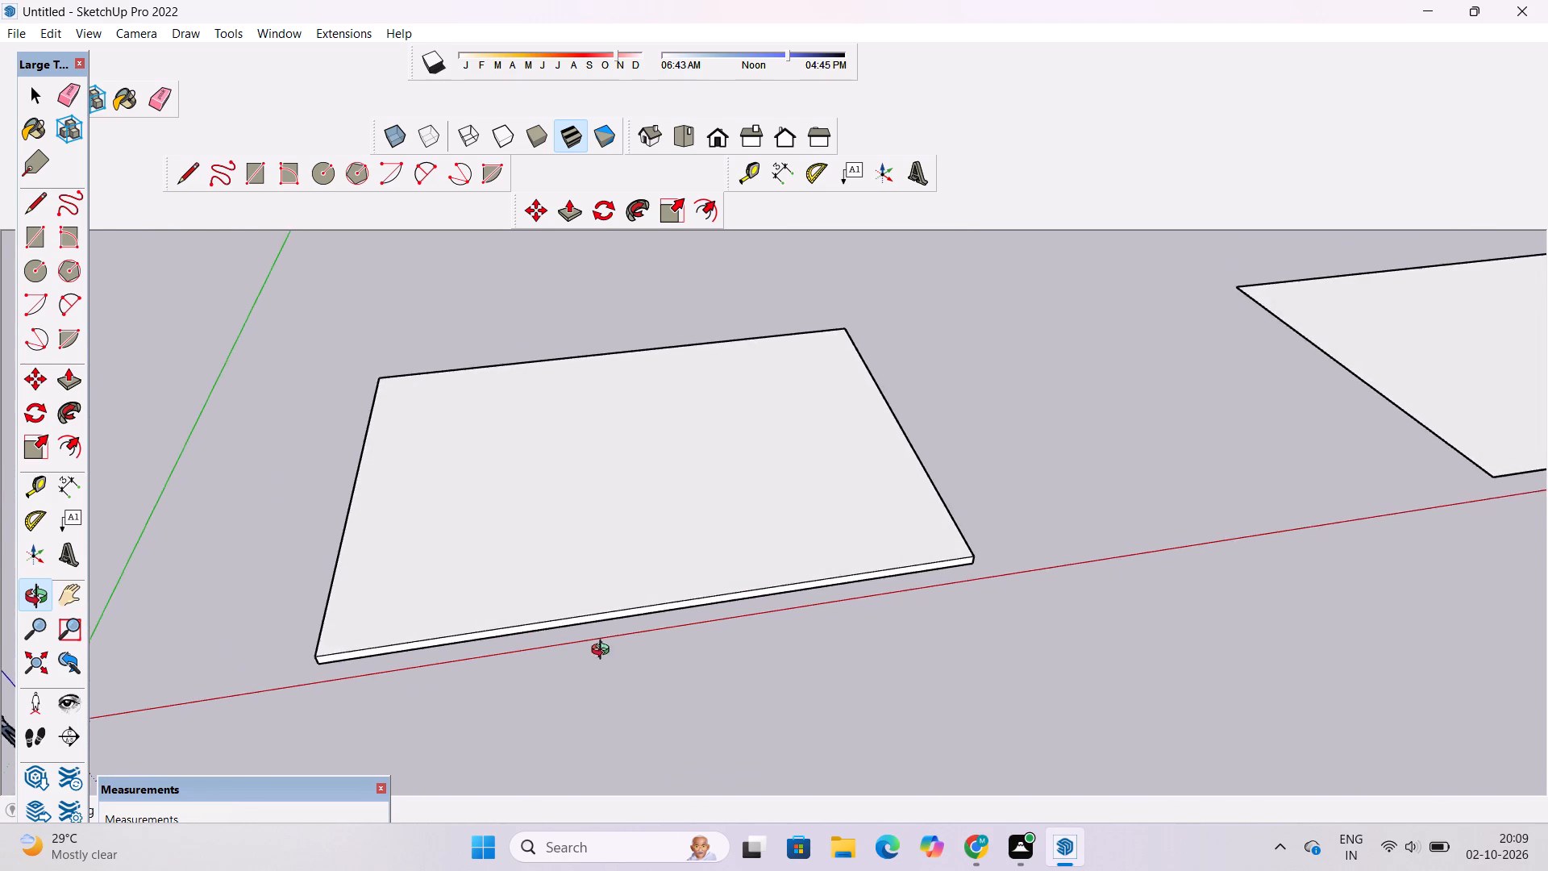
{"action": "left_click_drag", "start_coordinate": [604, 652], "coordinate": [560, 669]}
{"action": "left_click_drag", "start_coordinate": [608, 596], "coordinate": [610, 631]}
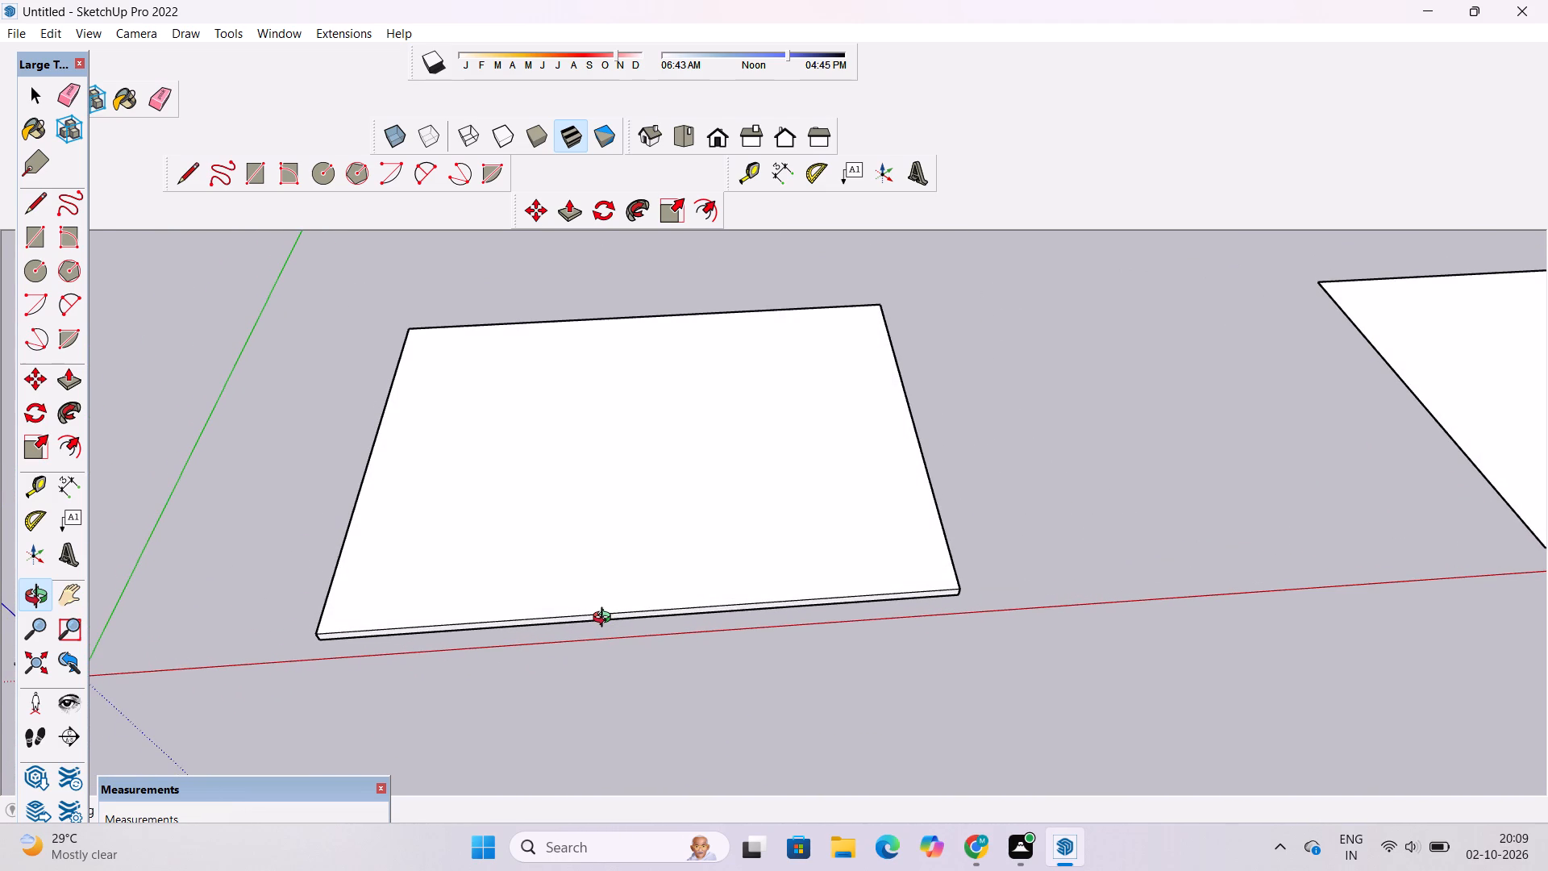
Place a Tape Measure guide line across the slab's top face, parallel to its front top edge and 17' inward from it.
{"action": "scroll", "coordinate": [606, 606], "scroll_direction": "down", "scroll_amount": 2}
{"action": "left_click_drag", "start_coordinate": [645, 538], "coordinate": [624, 570]}
{"action": "left_click_drag", "start_coordinate": [624, 570], "coordinate": [585, 594]}
{"action": "left_click_drag", "start_coordinate": [585, 594], "coordinate": [585, 600]}
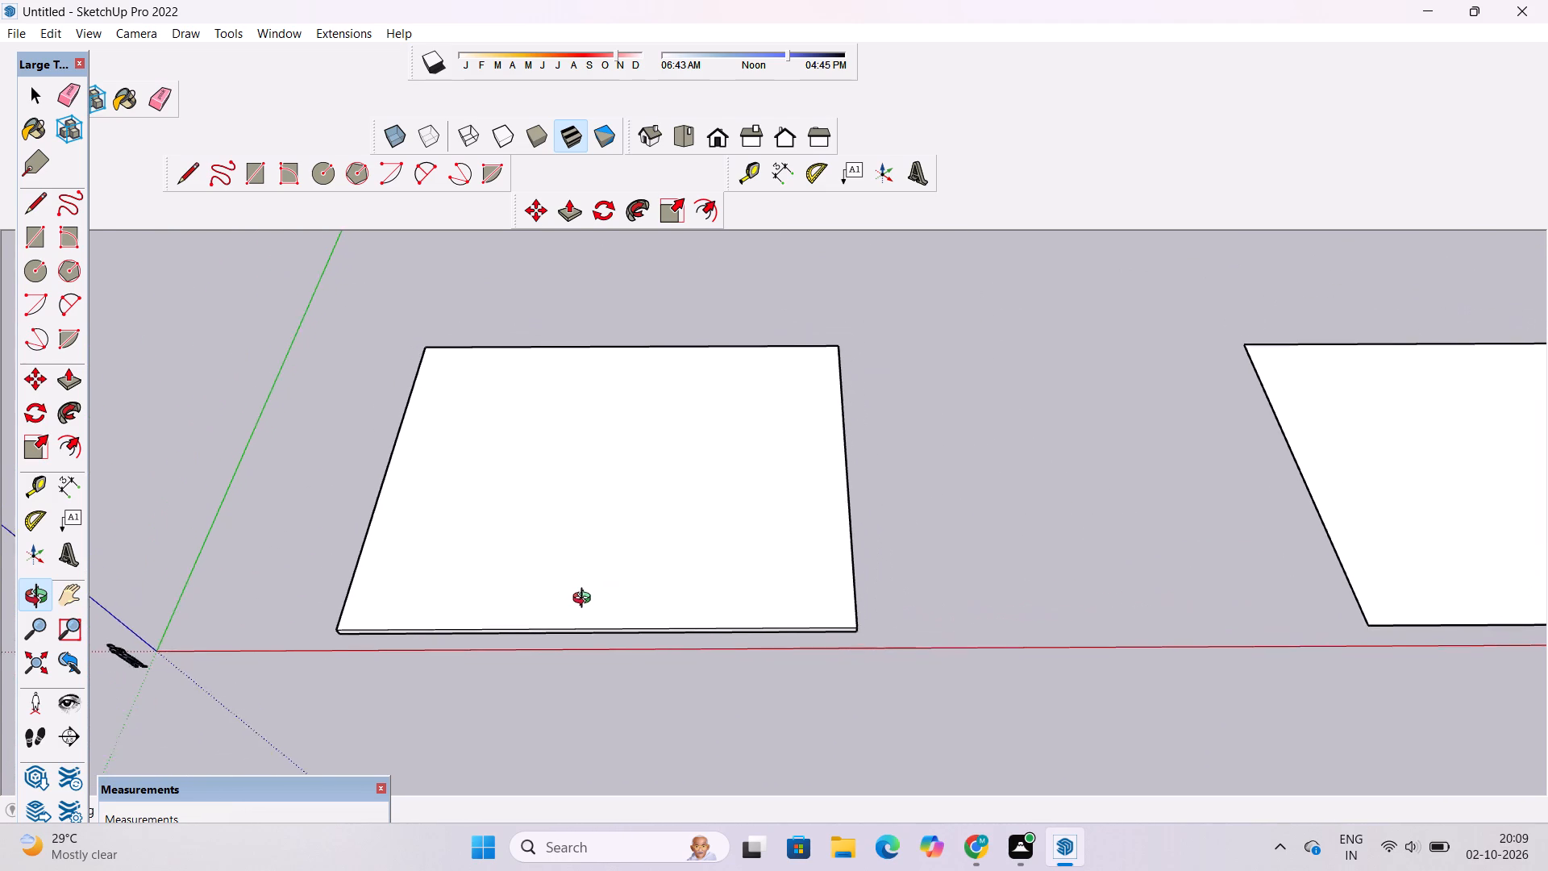
{"action": "left_click_drag", "start_coordinate": [585, 600], "coordinate": [591, 607]}
{"action": "key", "text": "t"}
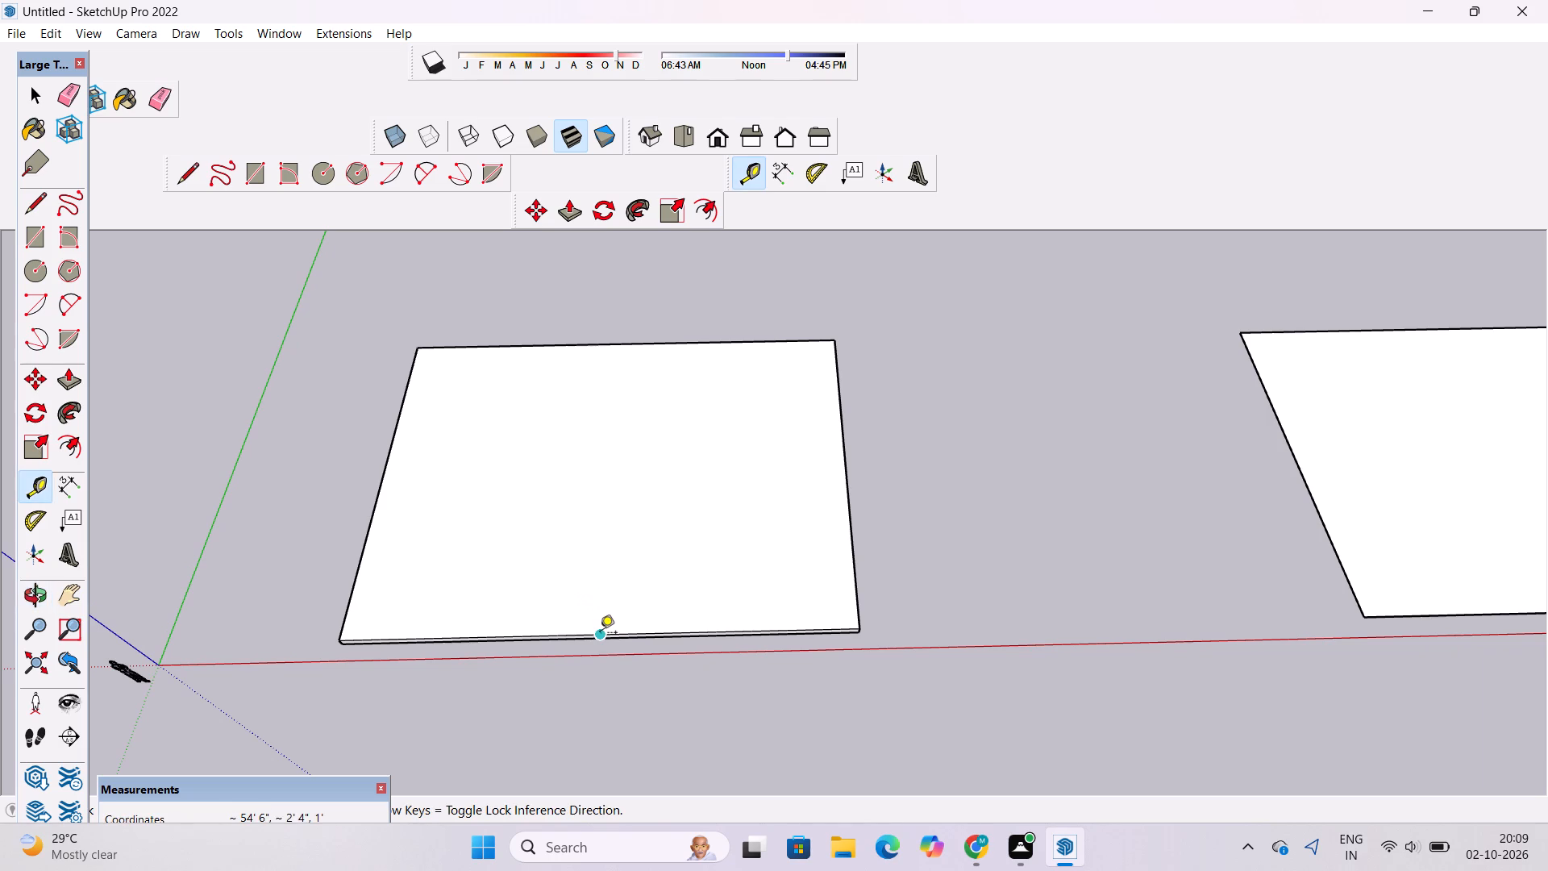
{"action": "left_click", "coordinate": [598, 634]}
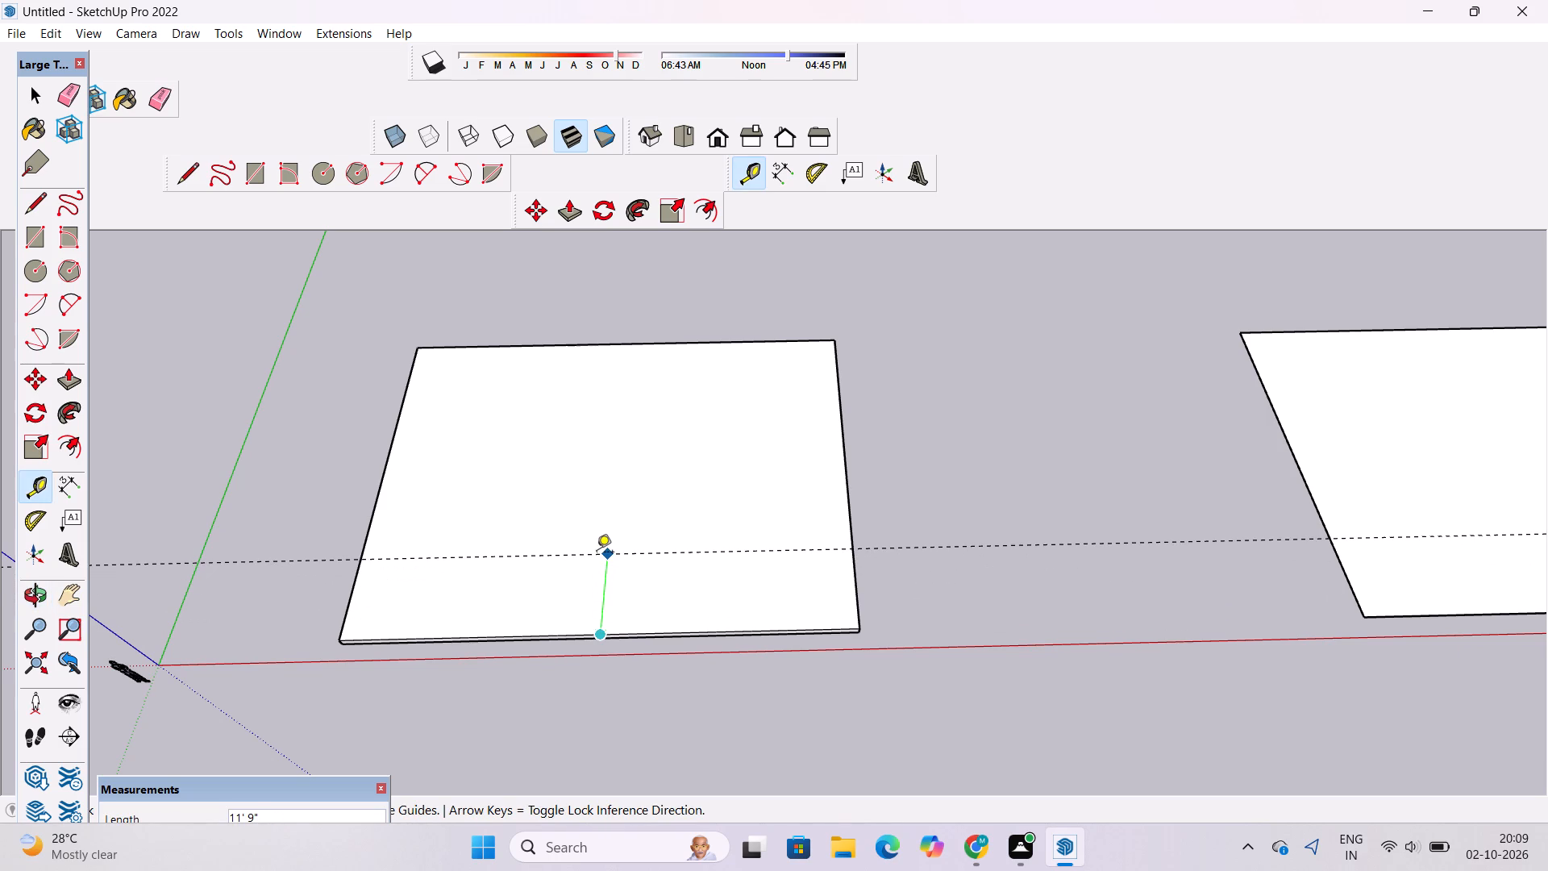
{"action": "scroll", "coordinate": [599, 541], "scroll_direction": "up", "scroll_amount": 1}
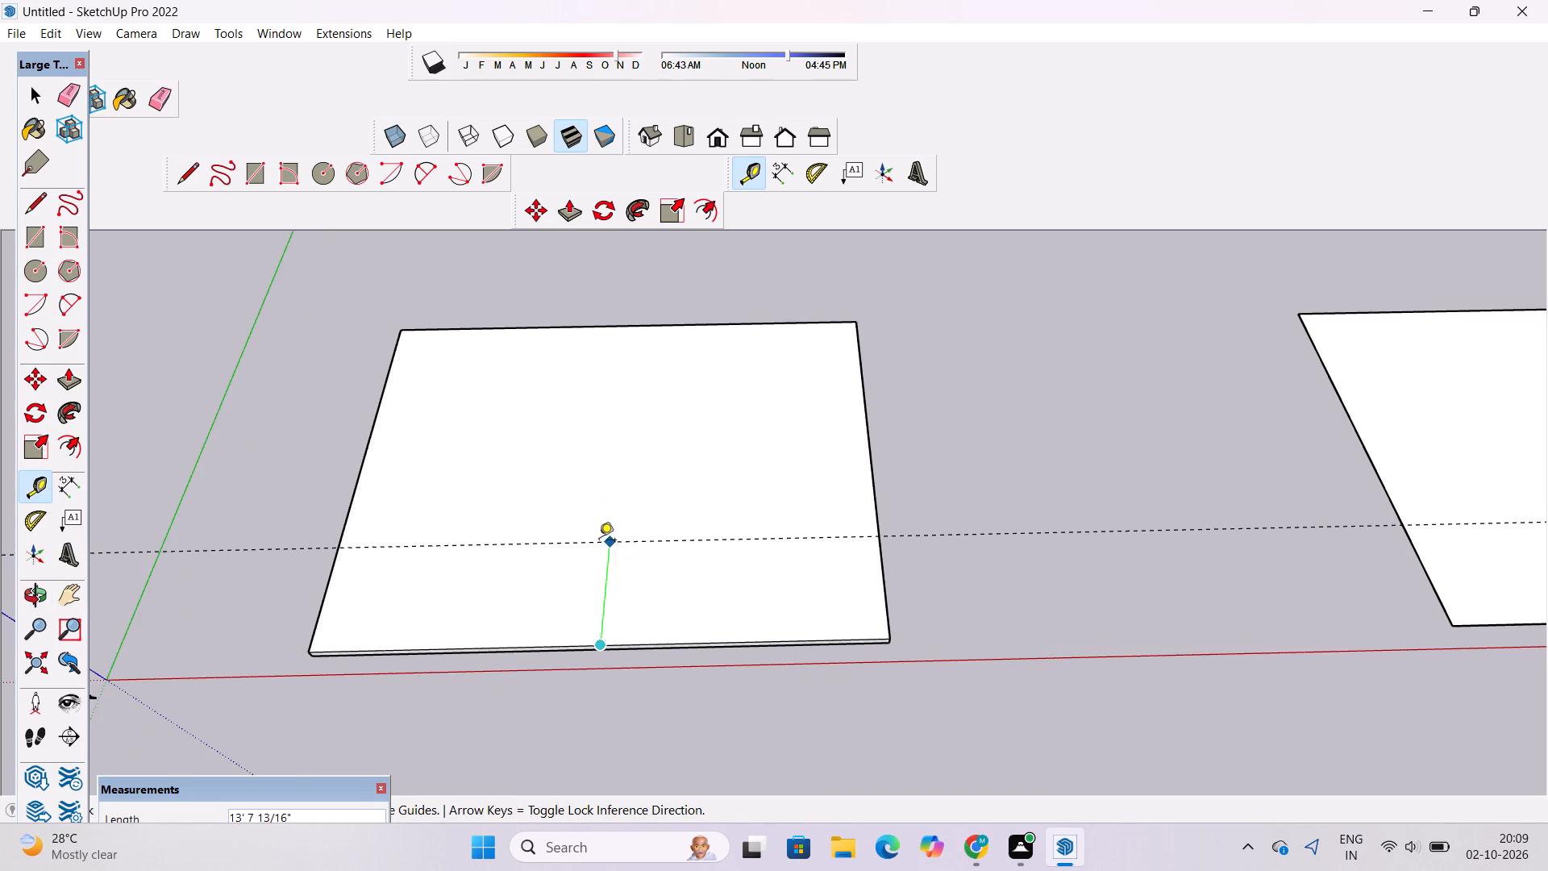
{"action": "scroll", "coordinate": [599, 541], "scroll_direction": "down", "scroll_amount": 1}
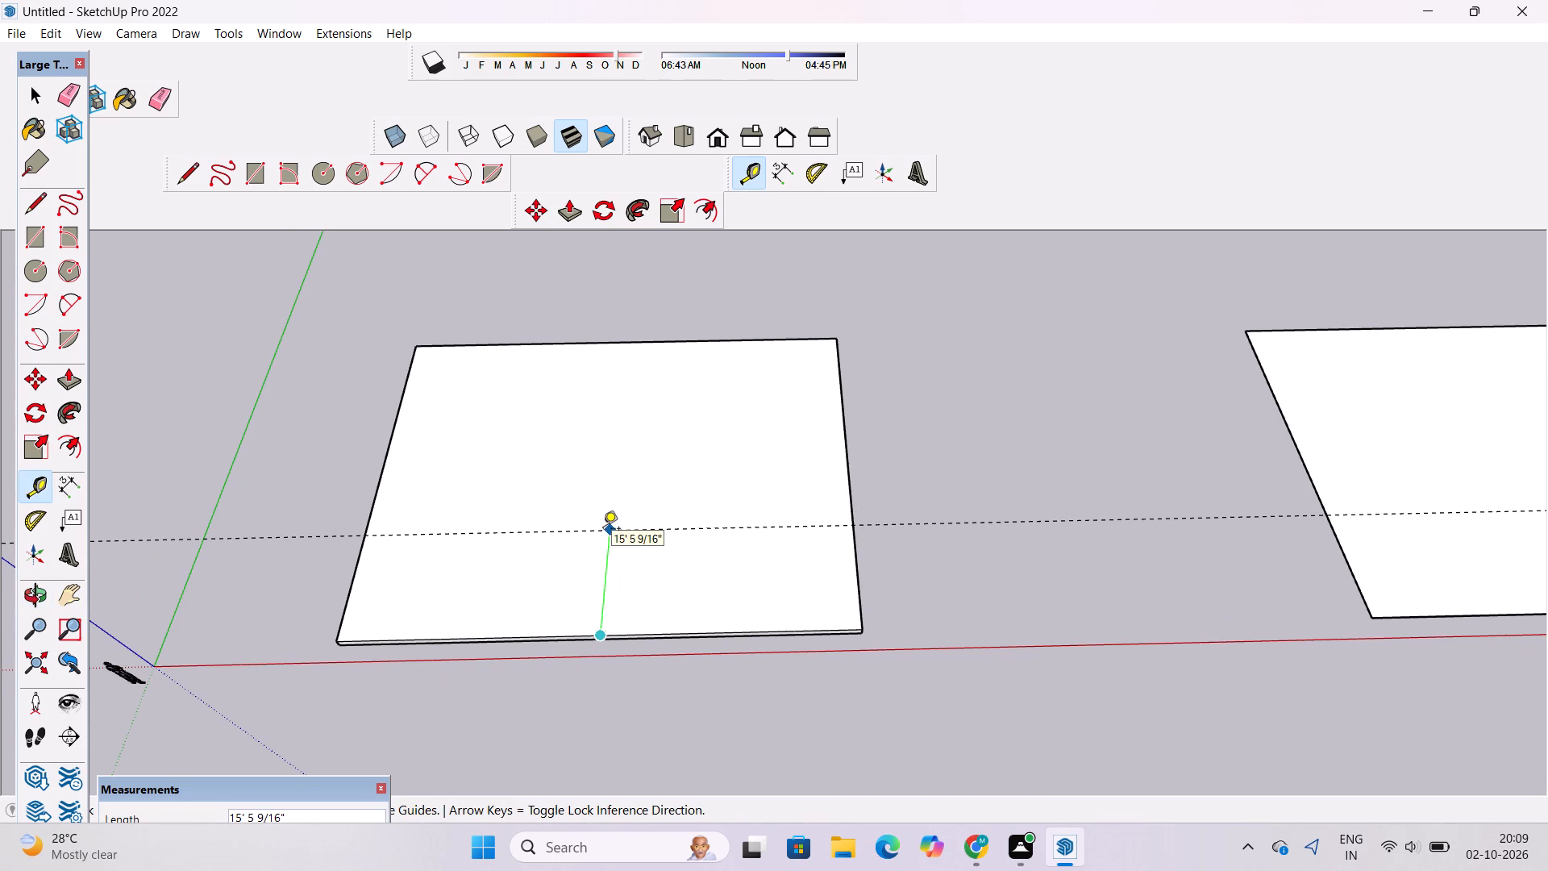
{"action": "type", "text": "17'"}
{"action": "key", "text": "Return"}
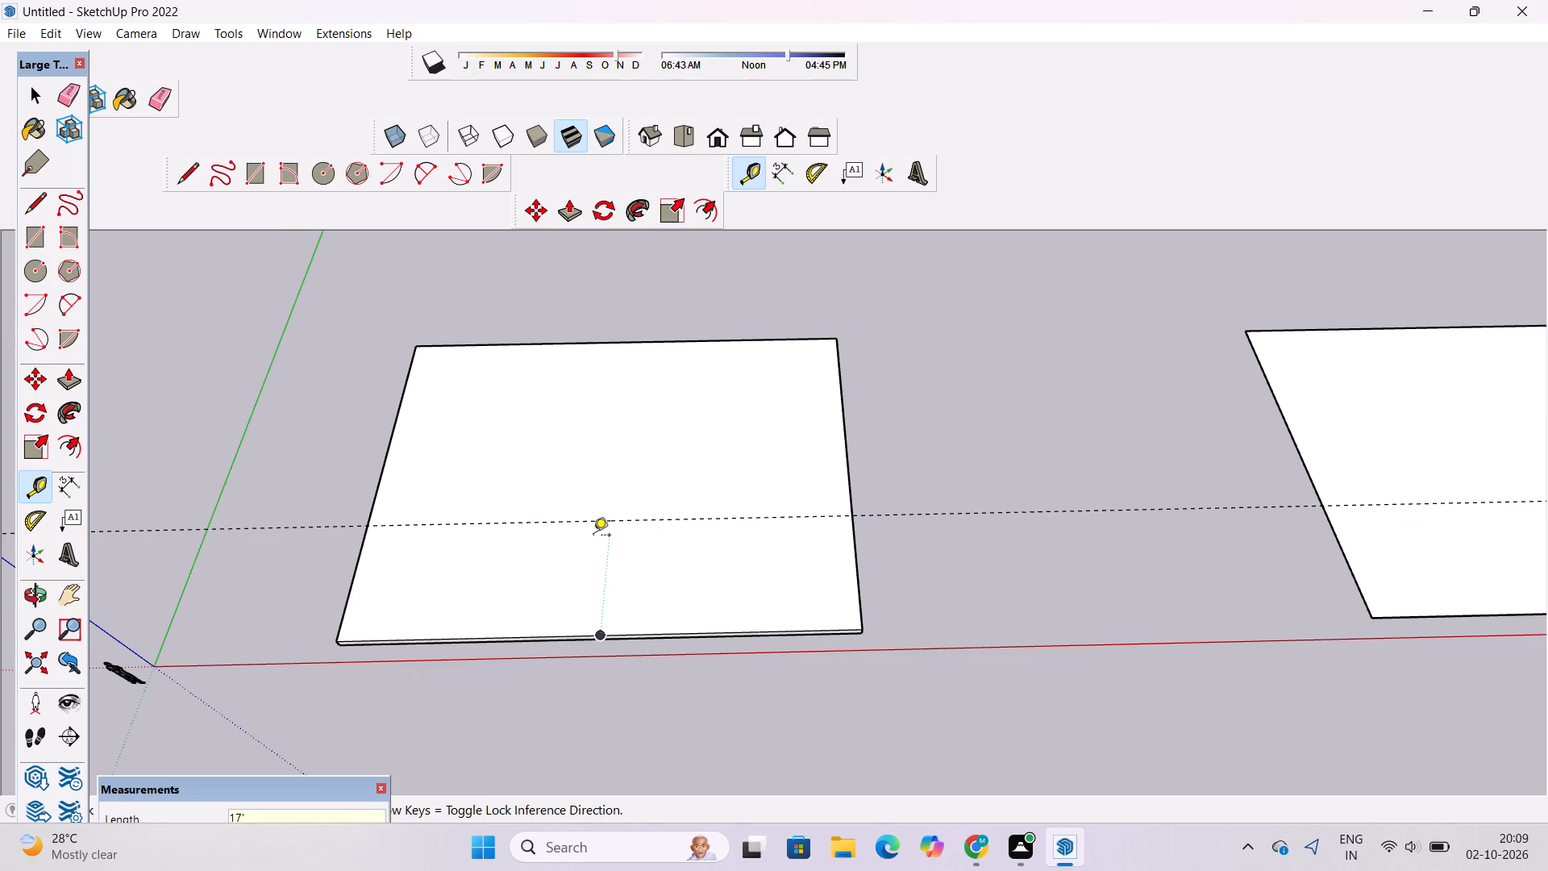
{"action": "scroll", "coordinate": [593, 539], "scroll_direction": "up", "scroll_amount": 1}
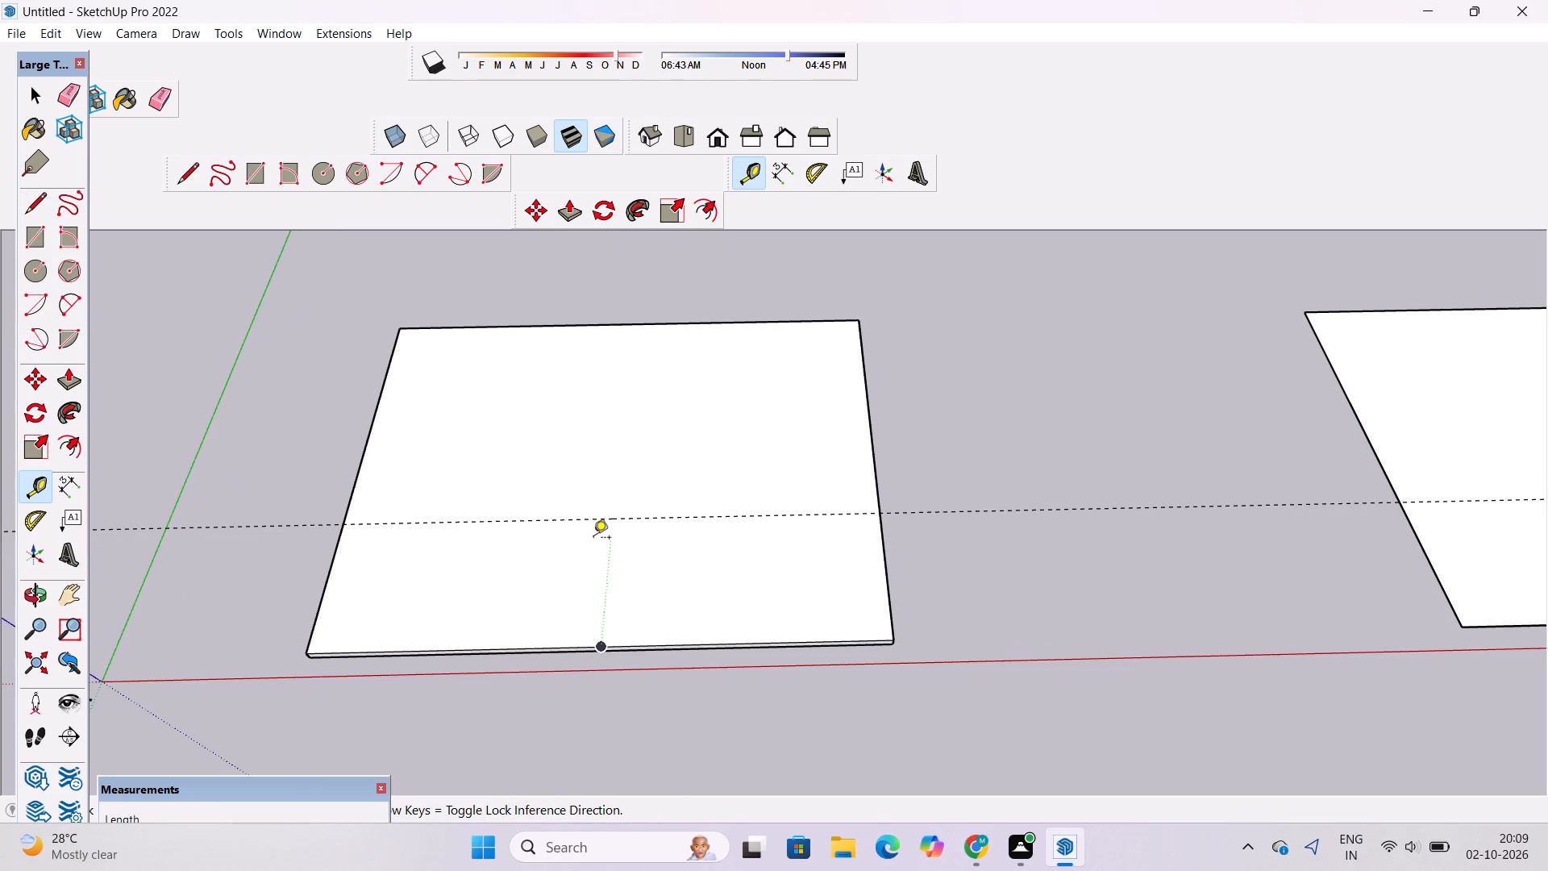
Draw a line along the guide across the slab's top face, from one side edge to the opposite side edge.
{"action": "scroll", "coordinate": [593, 539], "scroll_direction": "up", "scroll_amount": 2}
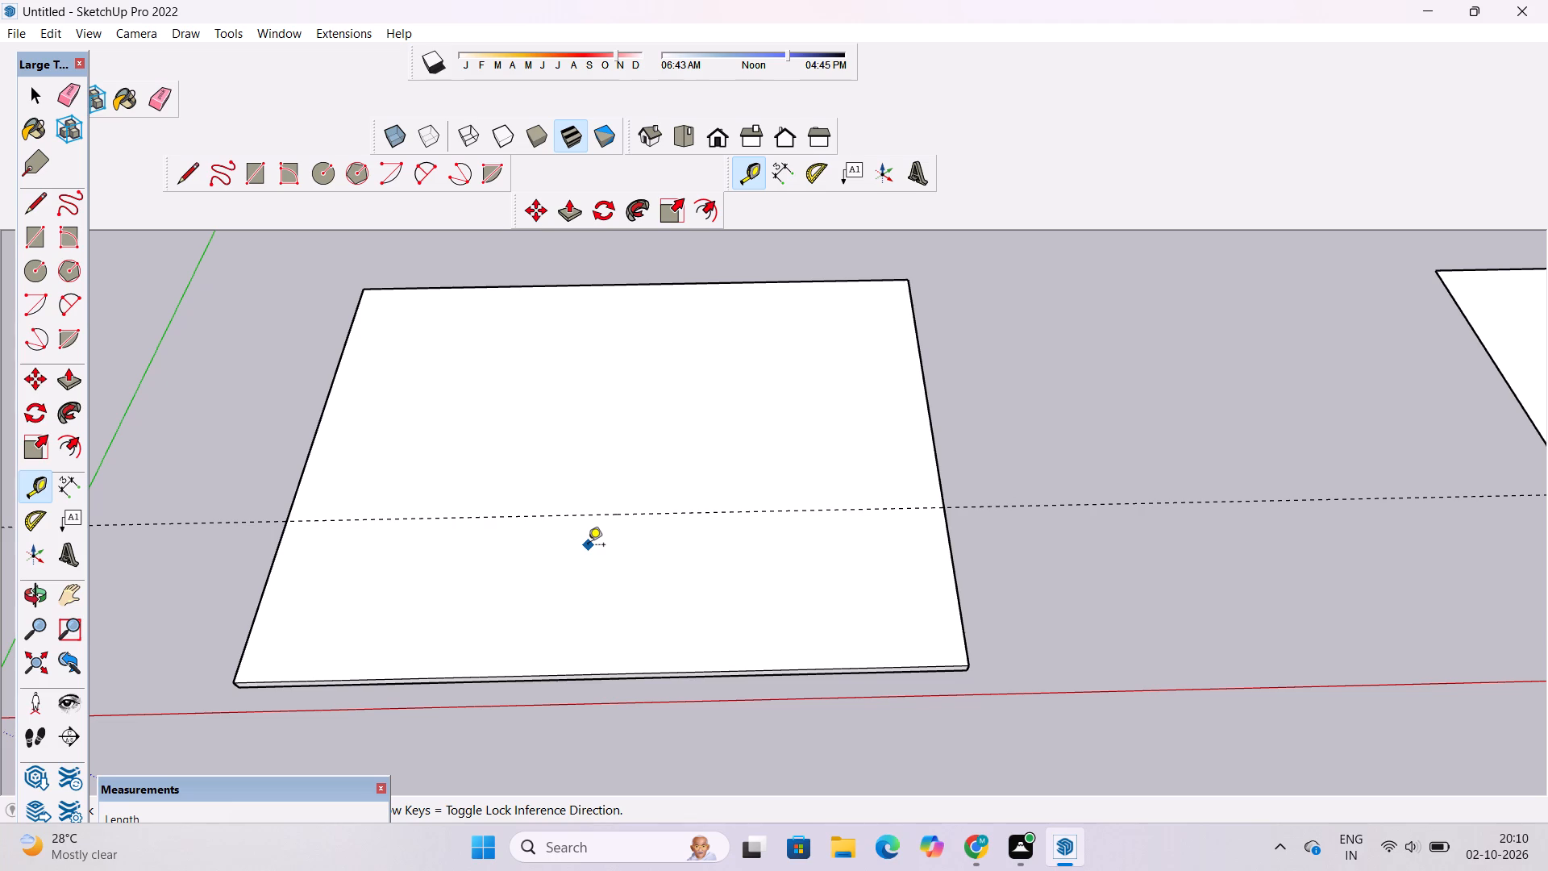
{"action": "scroll", "coordinate": [581, 548], "scroll_direction": "down", "scroll_amount": 5}
{"action": "scroll", "coordinate": [775, 499], "scroll_direction": "up", "scroll_amount": 4}
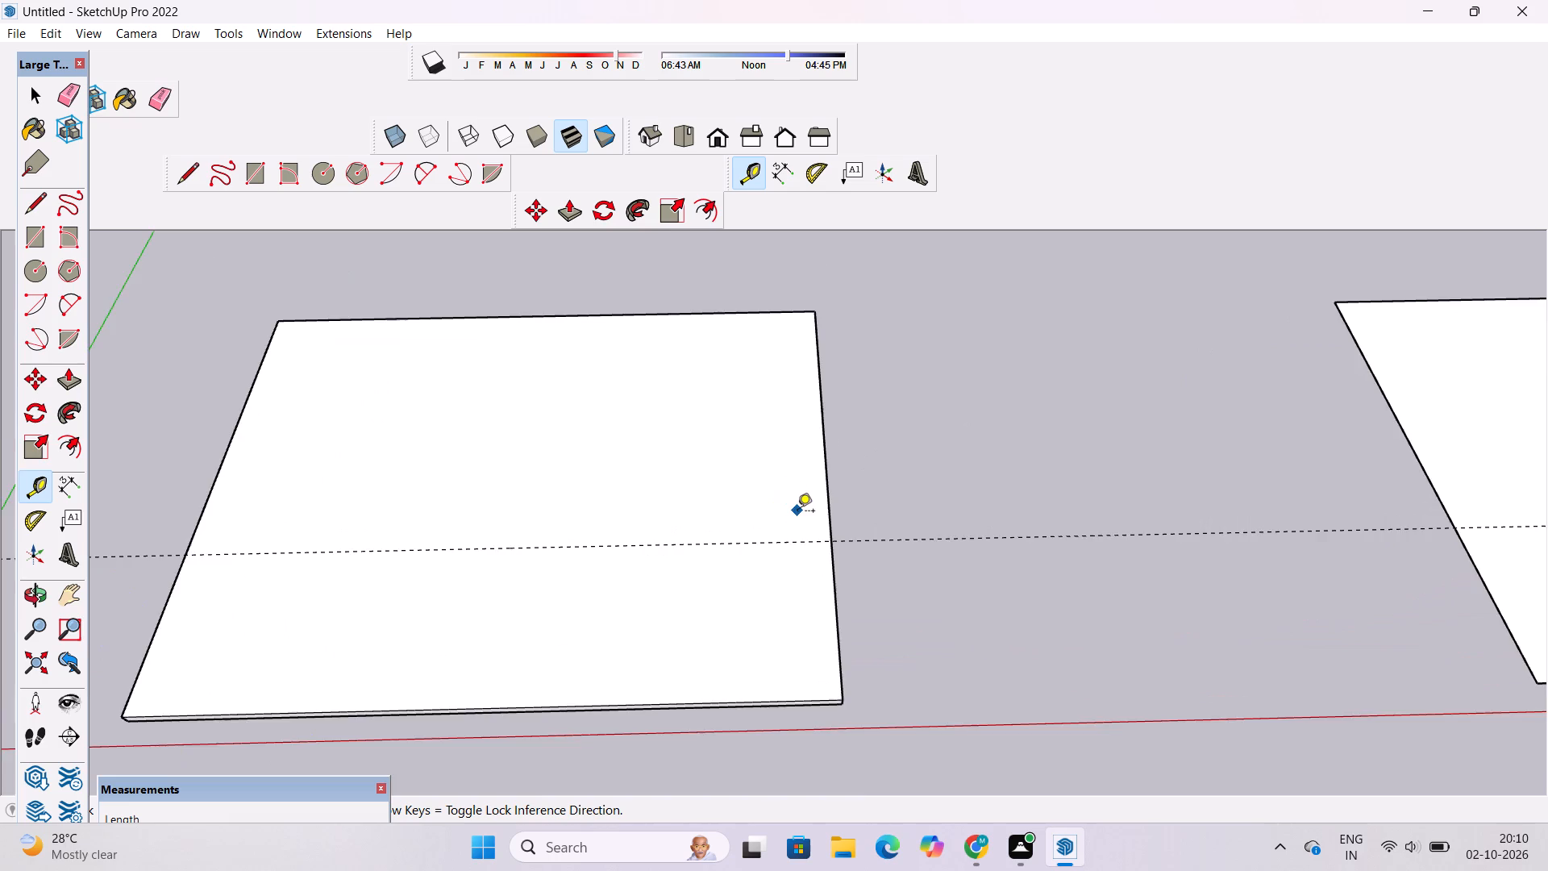
{"action": "scroll", "coordinate": [797, 512], "scroll_direction": "up", "scroll_amount": 4}
{"action": "scroll", "coordinate": [795, 548], "scroll_direction": "down", "scroll_amount": 3}
{"action": "key", "text": "space"}
{"action": "scroll", "coordinate": [849, 546], "scroll_direction": "down", "scroll_amount": 2}
{"action": "key", "text": "l"}
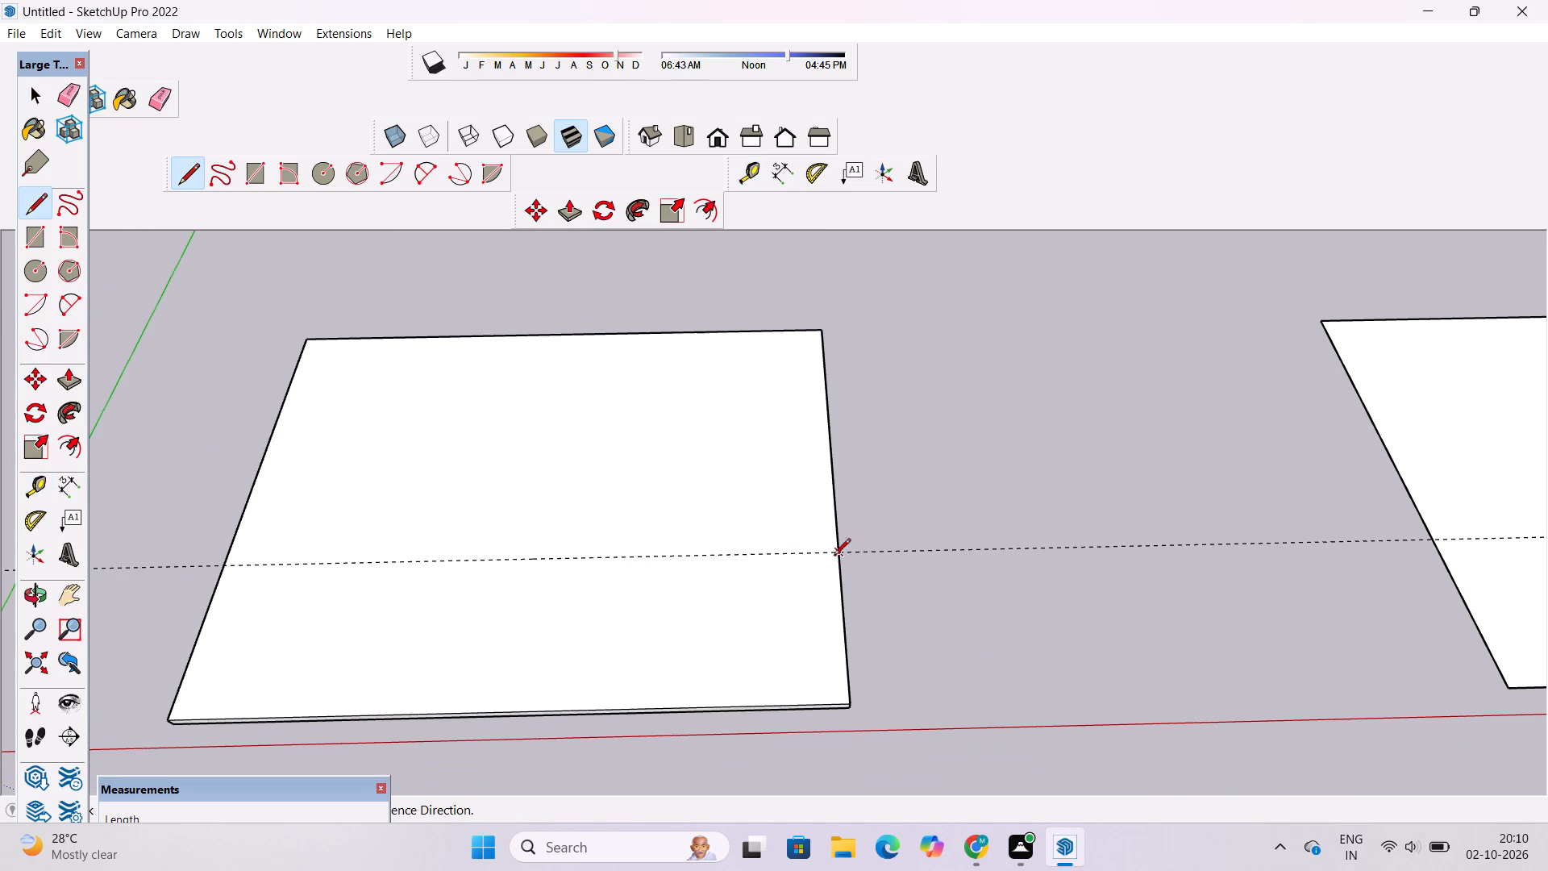
{"action": "scroll", "coordinate": [831, 557], "scroll_direction": "down", "scroll_amount": 1}
{"action": "scroll", "coordinate": [831, 557], "scroll_direction": "up", "scroll_amount": 4}
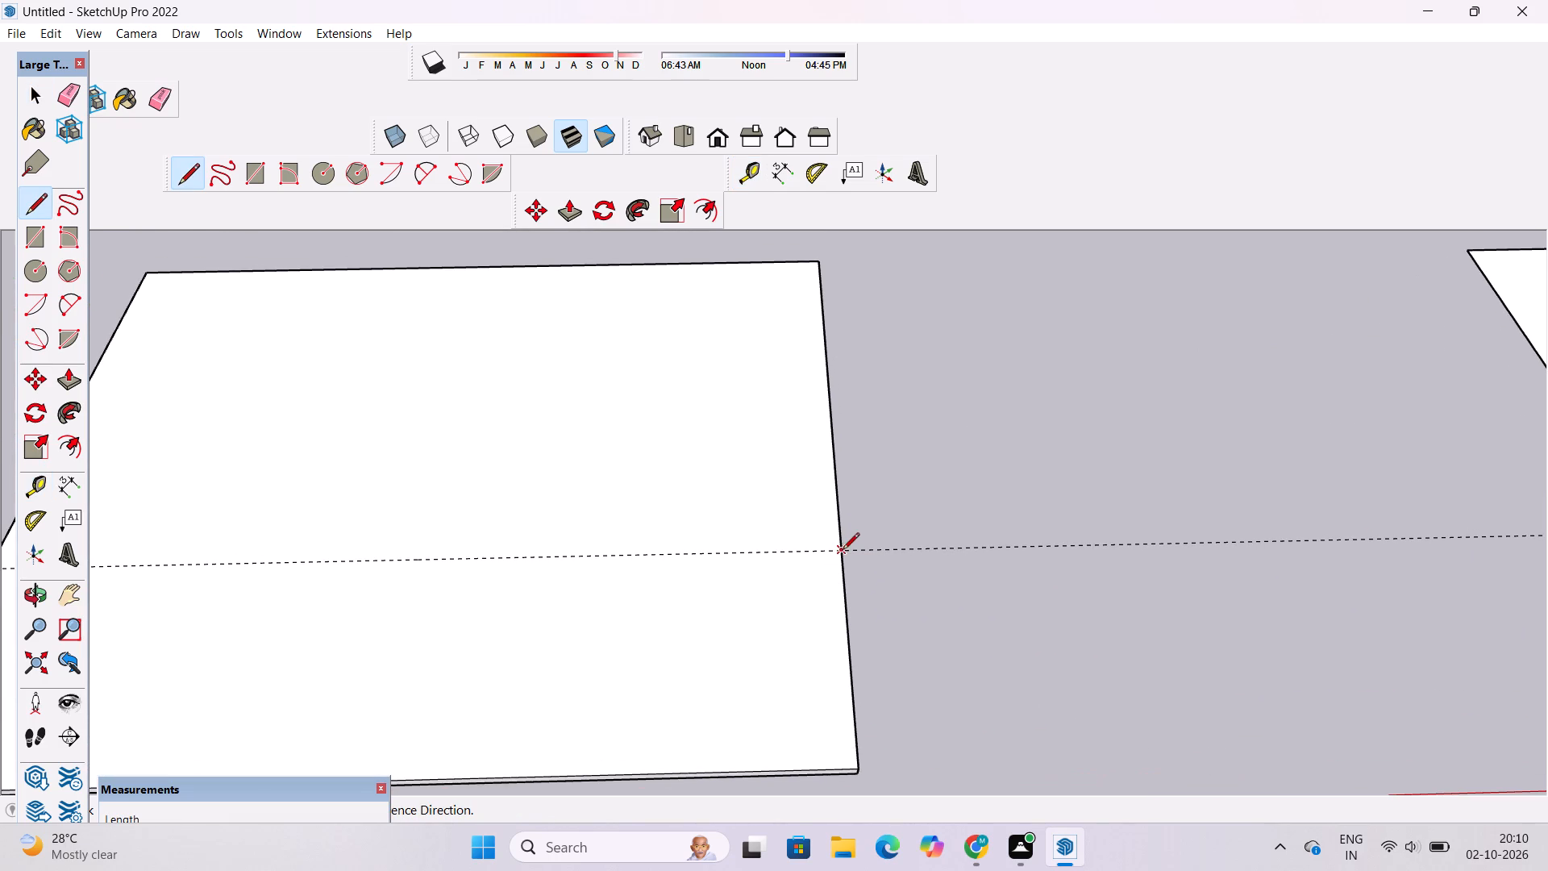
{"action": "left_click", "coordinate": [843, 551]}
{"action": "scroll", "coordinate": [844, 552], "scroll_direction": "down", "scroll_amount": 7}
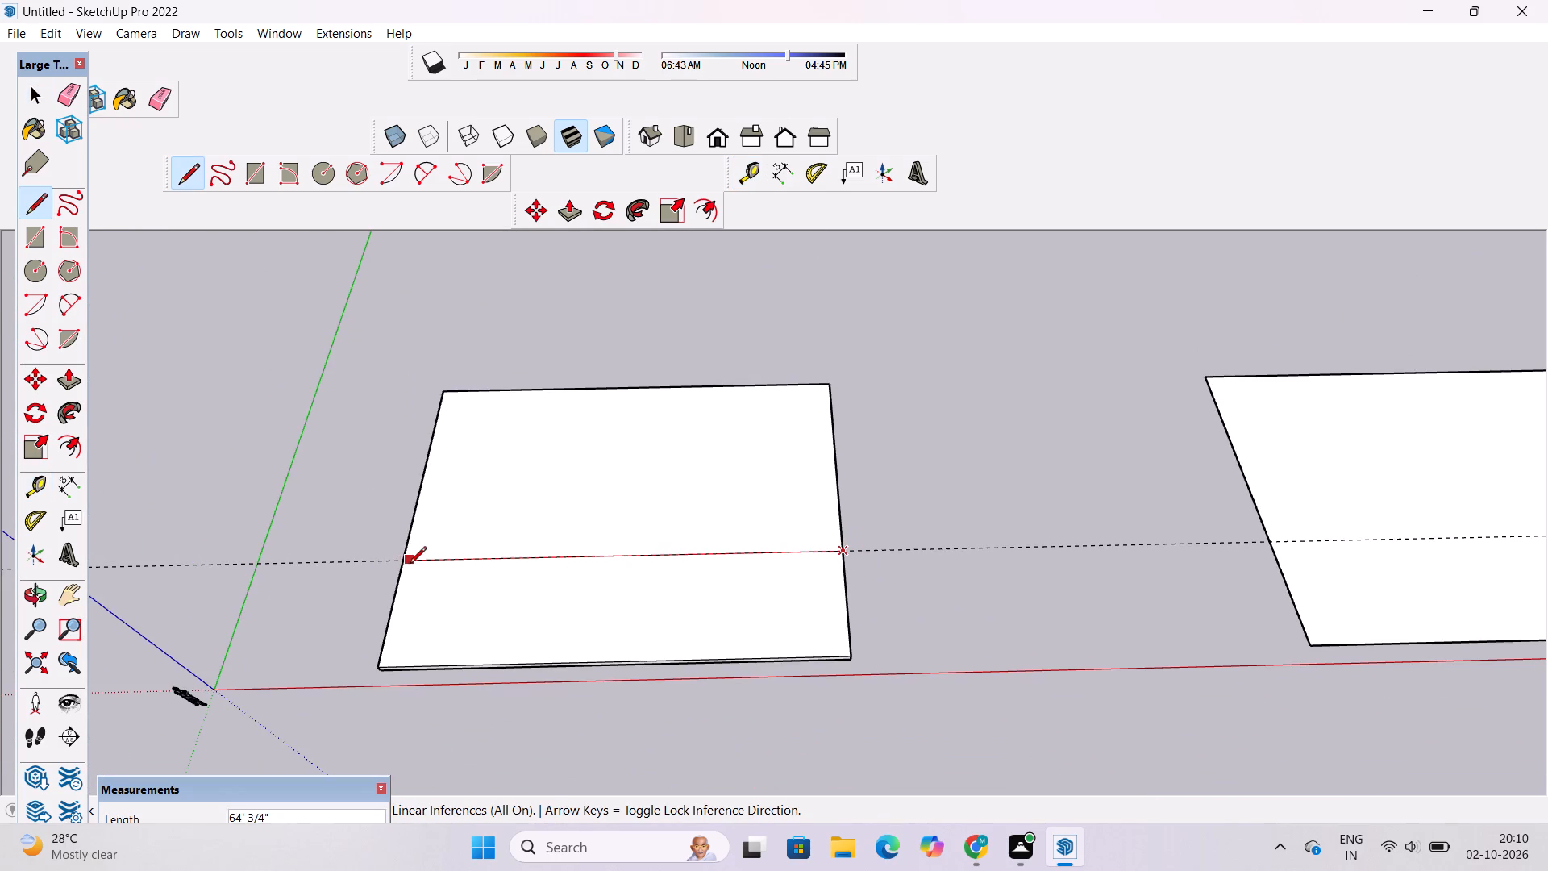
{"action": "left_click", "coordinate": [408, 561]}
{"action": "key", "text": "space"}
Erase the dashed guide line running across the slab, keeping the drawn edge on its top face.
{"action": "type", "text": "e"}
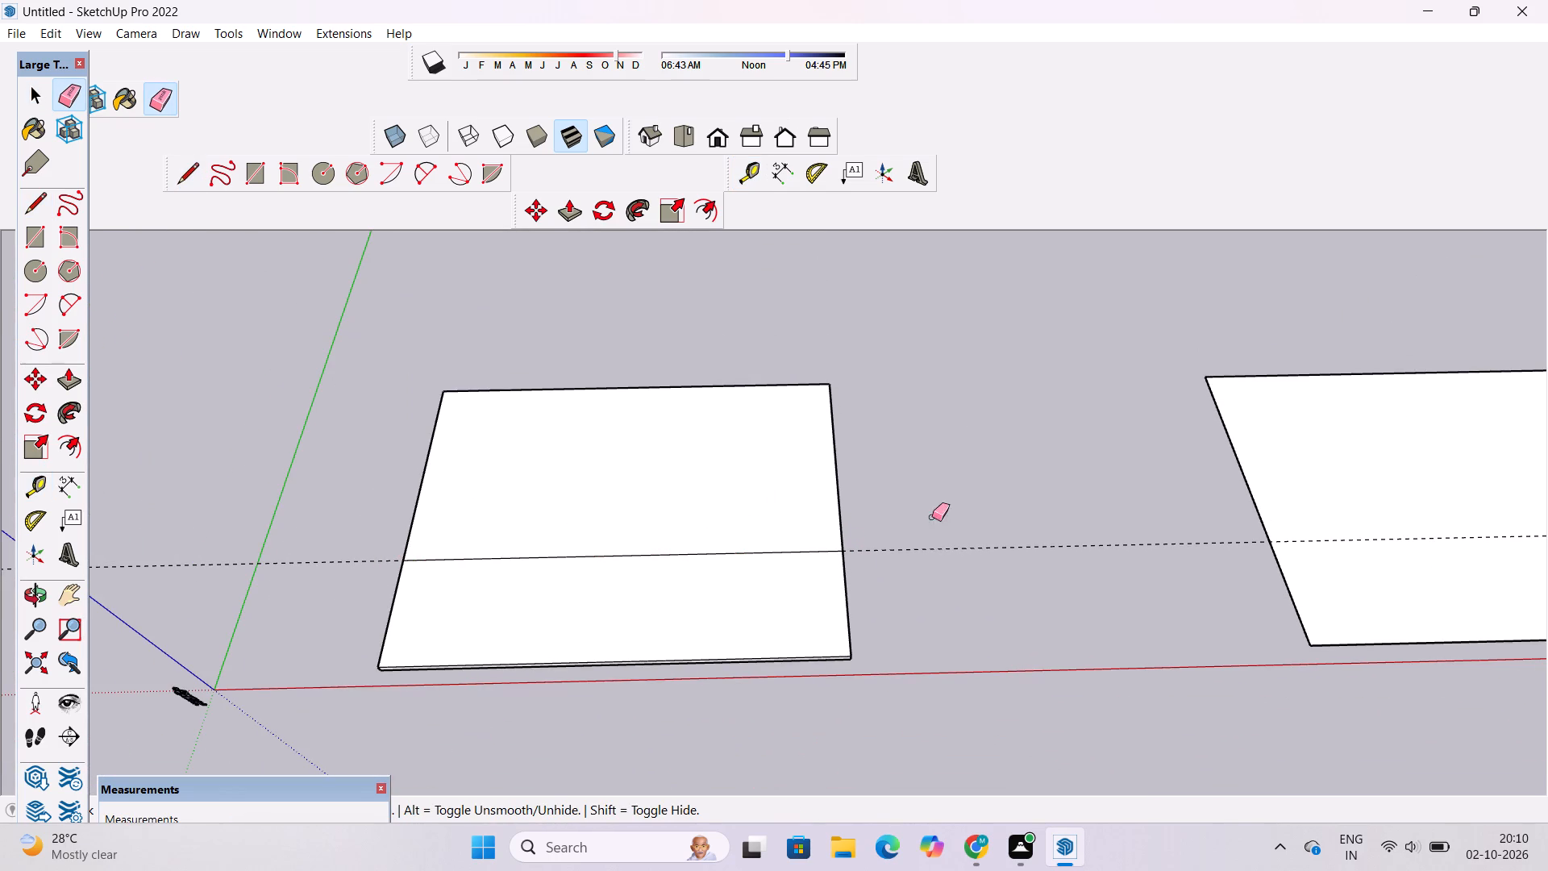
{"action": "left_click_drag", "start_coordinate": [937, 517], "coordinate": [940, 556]}
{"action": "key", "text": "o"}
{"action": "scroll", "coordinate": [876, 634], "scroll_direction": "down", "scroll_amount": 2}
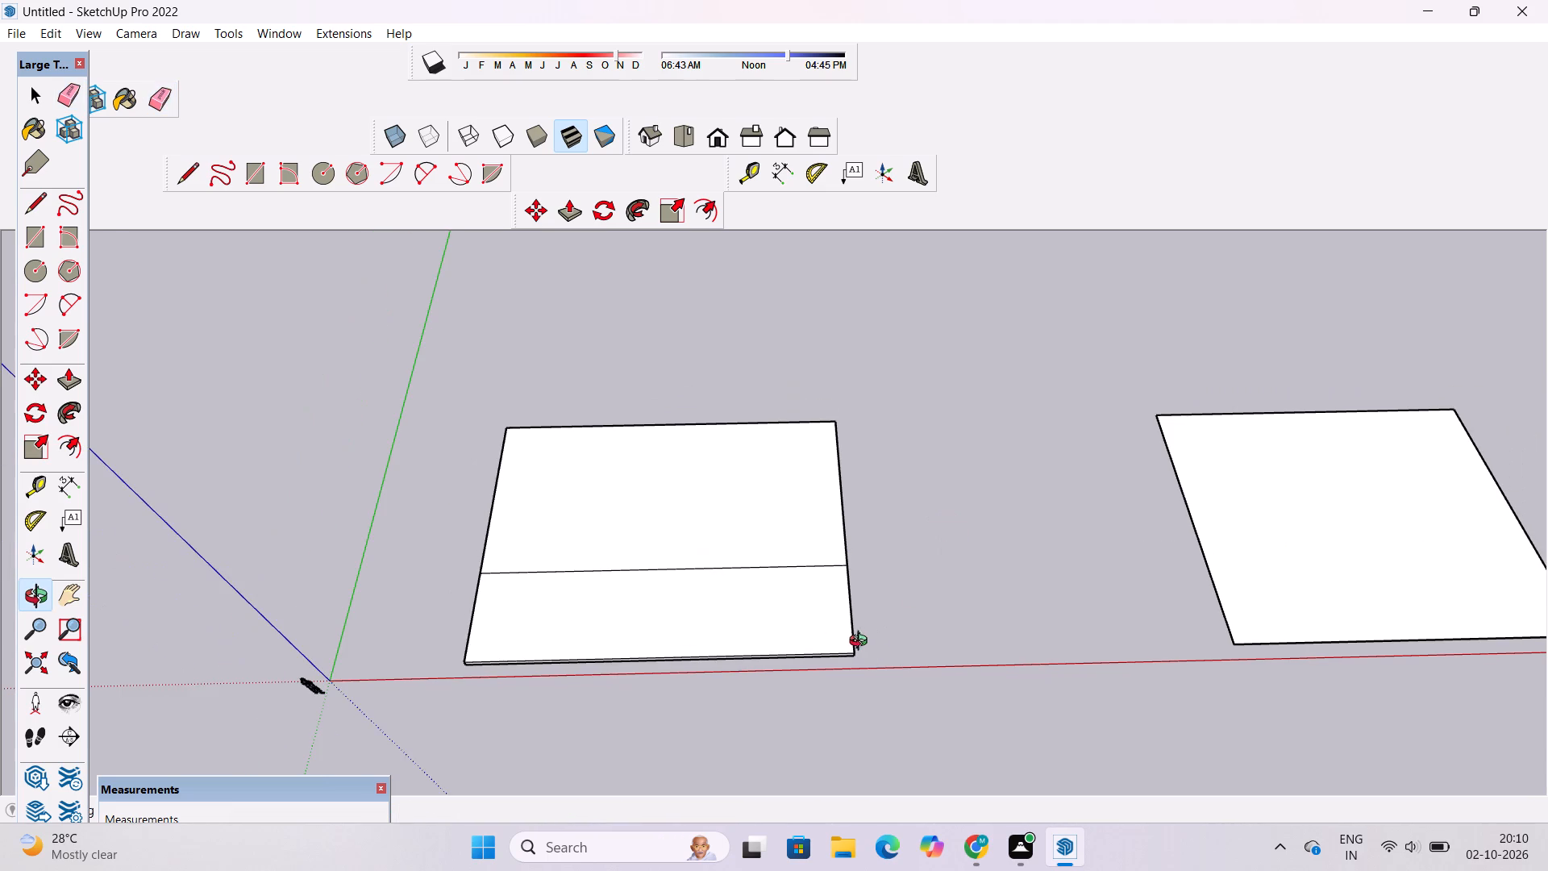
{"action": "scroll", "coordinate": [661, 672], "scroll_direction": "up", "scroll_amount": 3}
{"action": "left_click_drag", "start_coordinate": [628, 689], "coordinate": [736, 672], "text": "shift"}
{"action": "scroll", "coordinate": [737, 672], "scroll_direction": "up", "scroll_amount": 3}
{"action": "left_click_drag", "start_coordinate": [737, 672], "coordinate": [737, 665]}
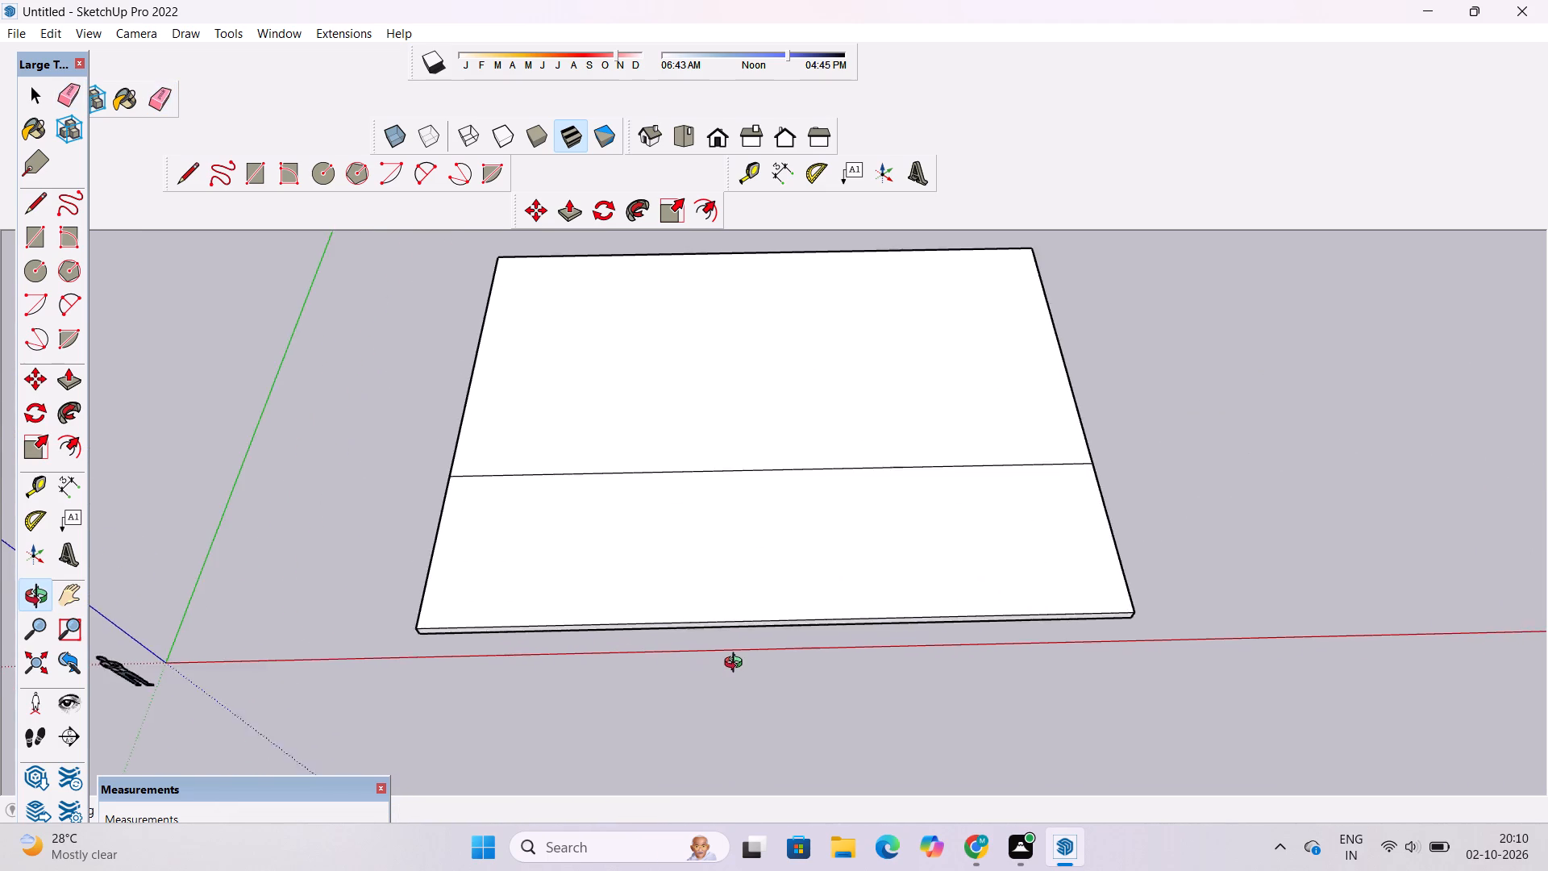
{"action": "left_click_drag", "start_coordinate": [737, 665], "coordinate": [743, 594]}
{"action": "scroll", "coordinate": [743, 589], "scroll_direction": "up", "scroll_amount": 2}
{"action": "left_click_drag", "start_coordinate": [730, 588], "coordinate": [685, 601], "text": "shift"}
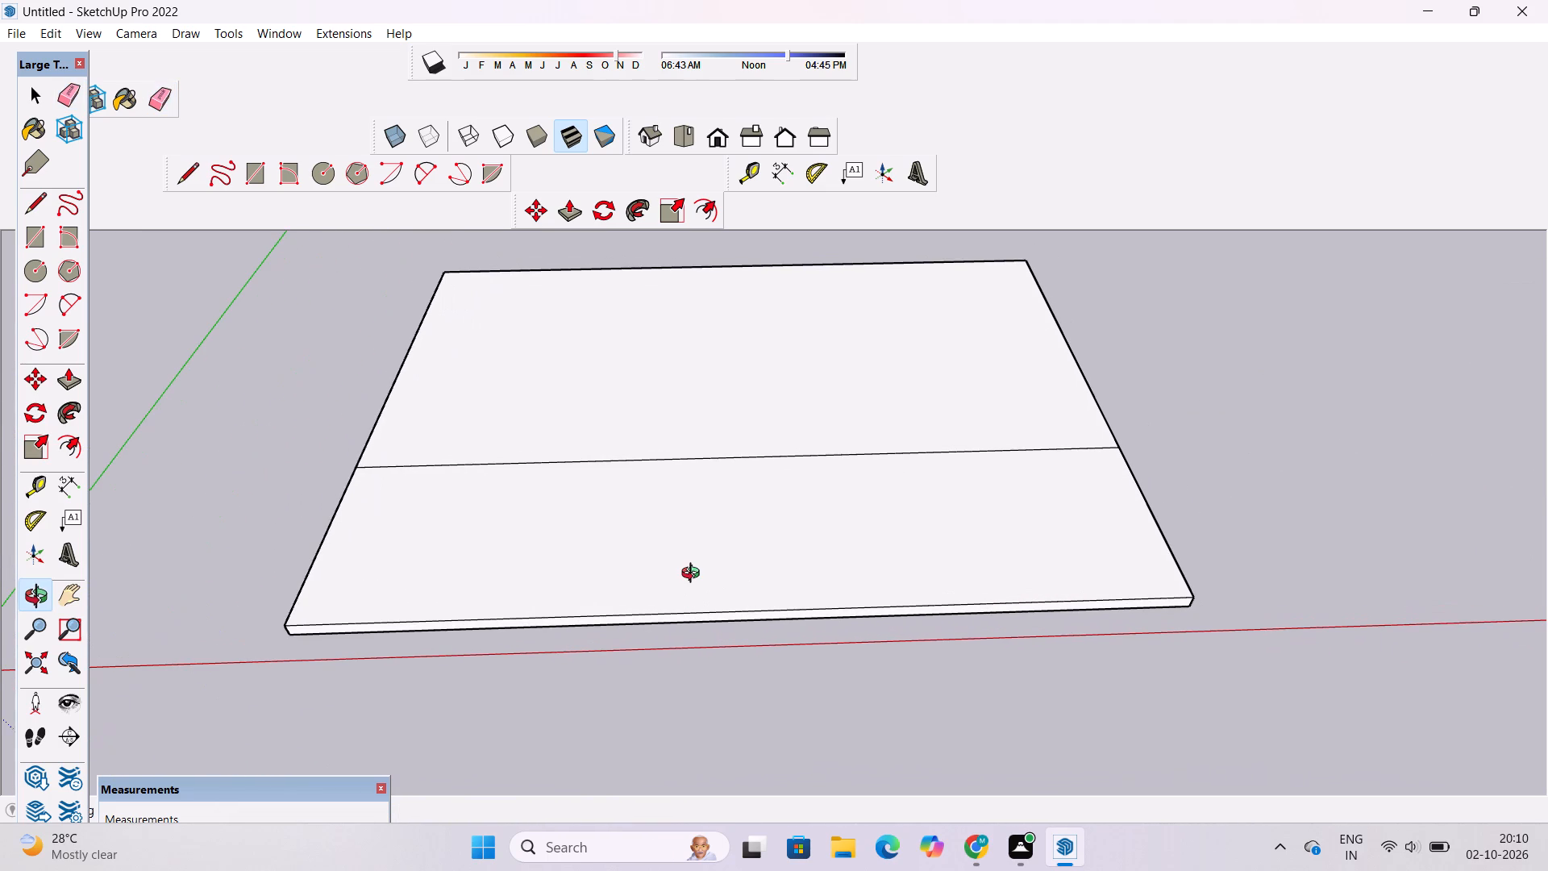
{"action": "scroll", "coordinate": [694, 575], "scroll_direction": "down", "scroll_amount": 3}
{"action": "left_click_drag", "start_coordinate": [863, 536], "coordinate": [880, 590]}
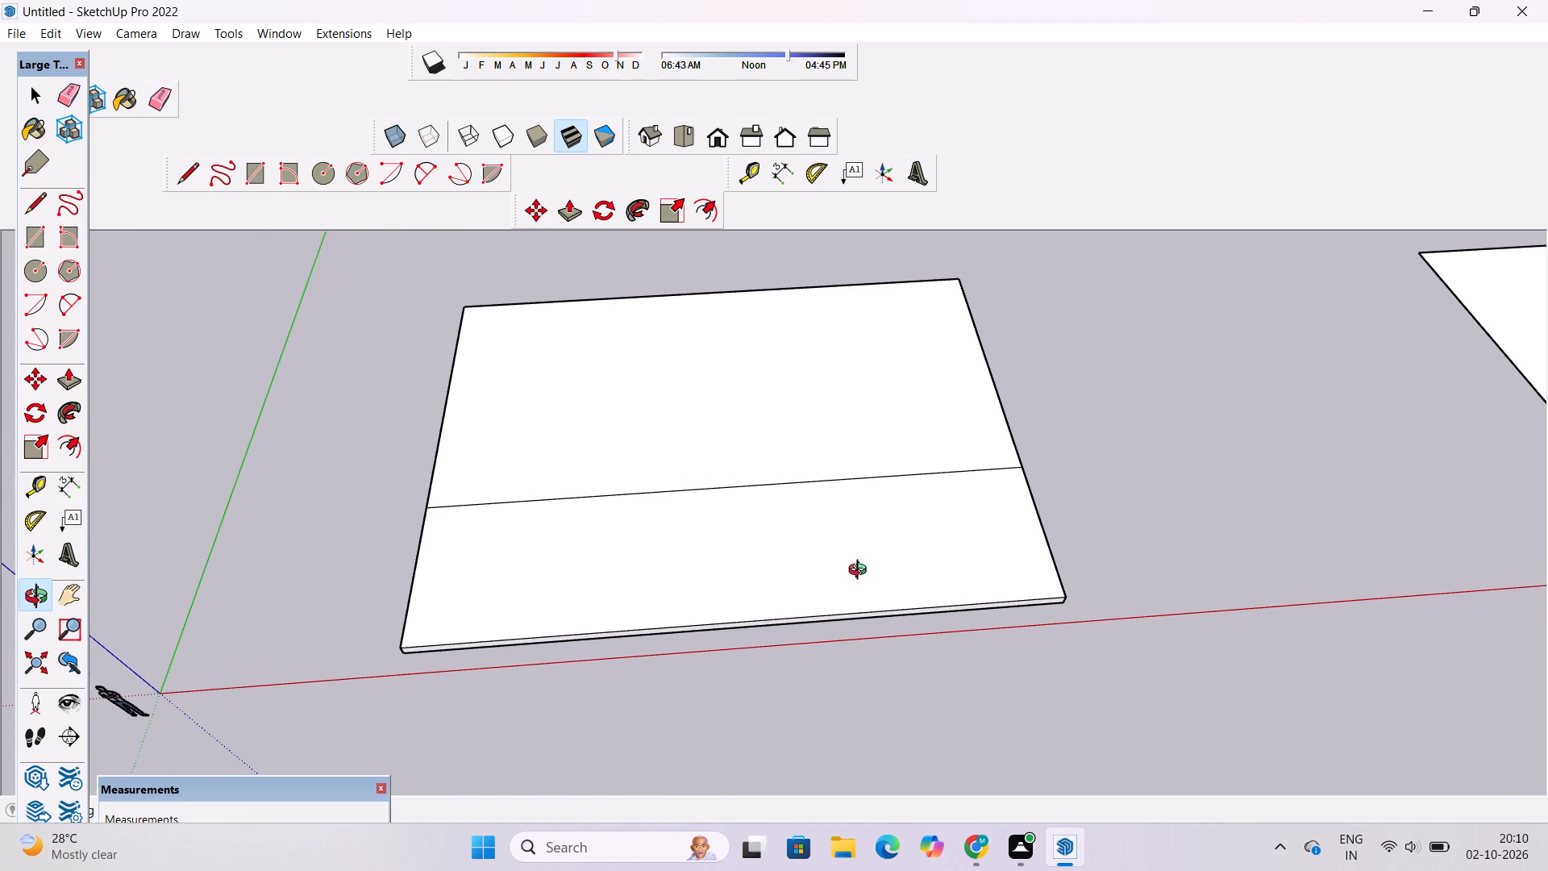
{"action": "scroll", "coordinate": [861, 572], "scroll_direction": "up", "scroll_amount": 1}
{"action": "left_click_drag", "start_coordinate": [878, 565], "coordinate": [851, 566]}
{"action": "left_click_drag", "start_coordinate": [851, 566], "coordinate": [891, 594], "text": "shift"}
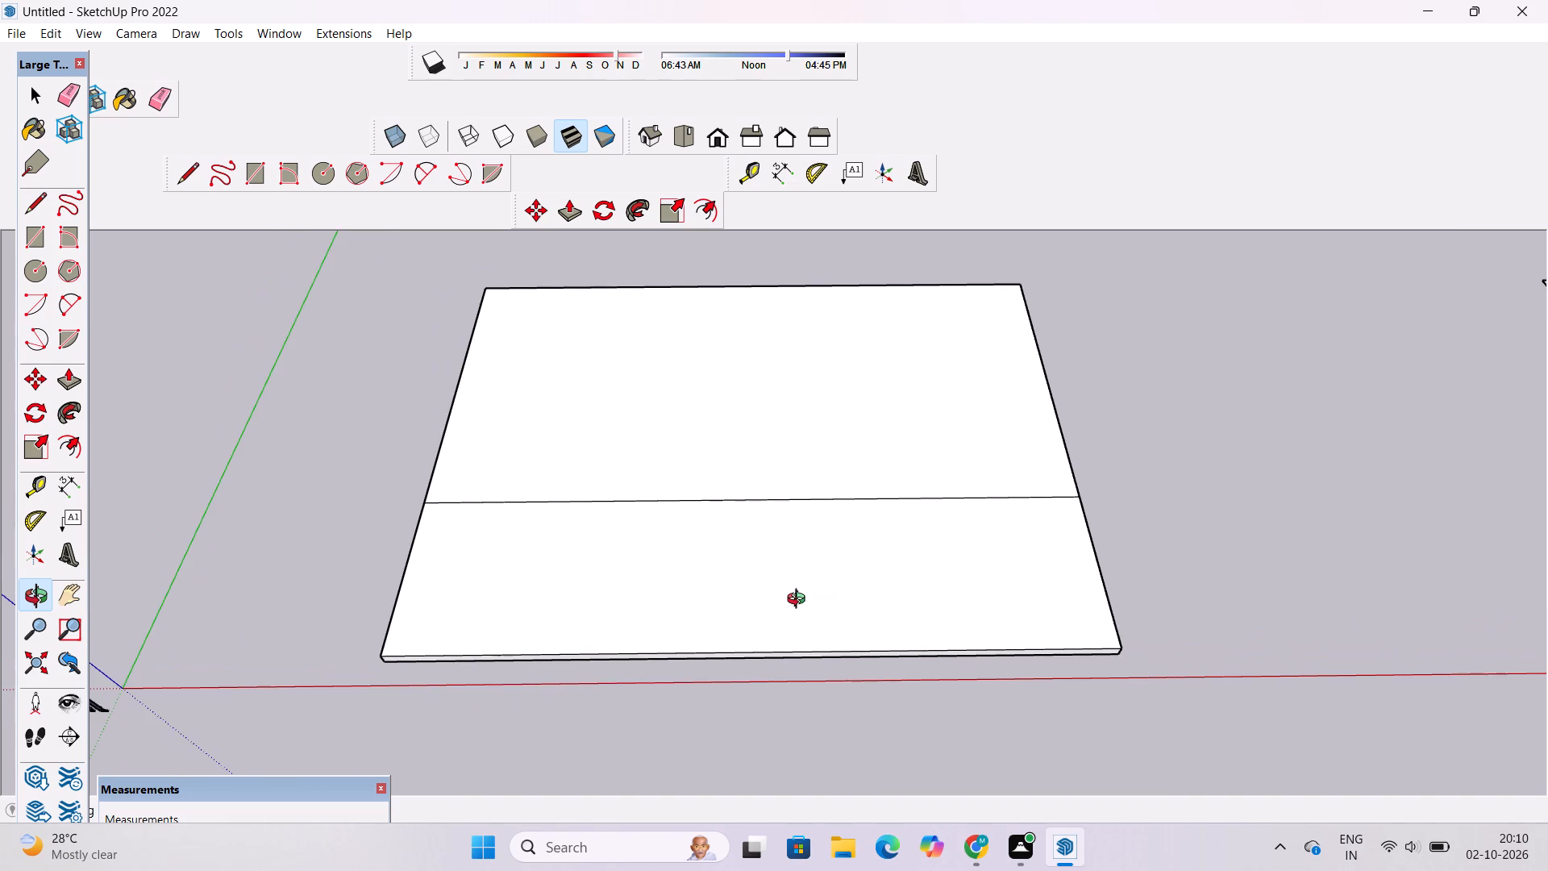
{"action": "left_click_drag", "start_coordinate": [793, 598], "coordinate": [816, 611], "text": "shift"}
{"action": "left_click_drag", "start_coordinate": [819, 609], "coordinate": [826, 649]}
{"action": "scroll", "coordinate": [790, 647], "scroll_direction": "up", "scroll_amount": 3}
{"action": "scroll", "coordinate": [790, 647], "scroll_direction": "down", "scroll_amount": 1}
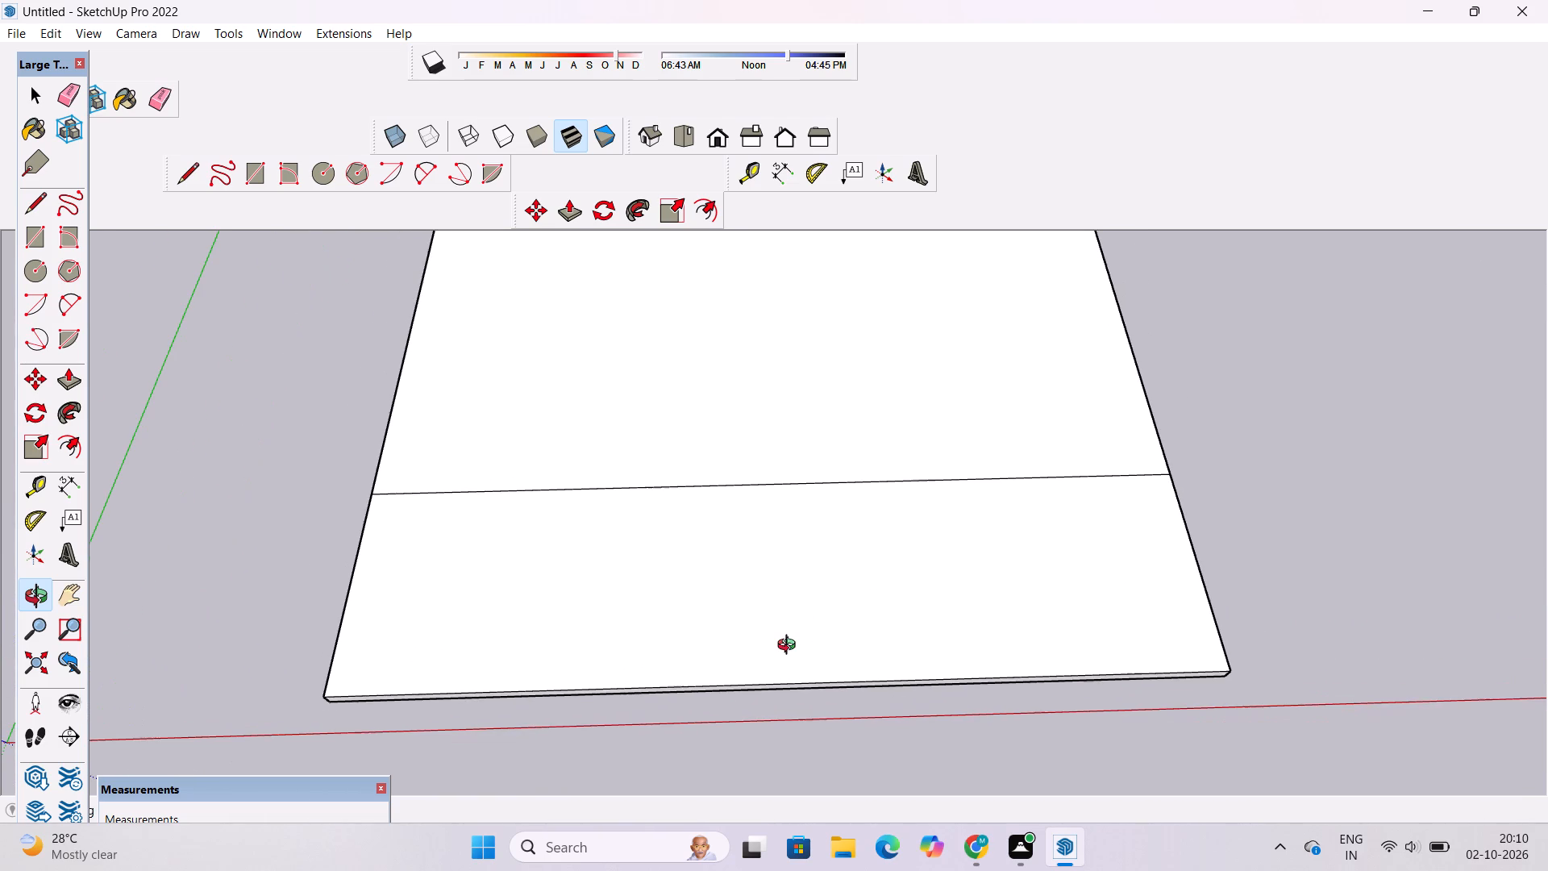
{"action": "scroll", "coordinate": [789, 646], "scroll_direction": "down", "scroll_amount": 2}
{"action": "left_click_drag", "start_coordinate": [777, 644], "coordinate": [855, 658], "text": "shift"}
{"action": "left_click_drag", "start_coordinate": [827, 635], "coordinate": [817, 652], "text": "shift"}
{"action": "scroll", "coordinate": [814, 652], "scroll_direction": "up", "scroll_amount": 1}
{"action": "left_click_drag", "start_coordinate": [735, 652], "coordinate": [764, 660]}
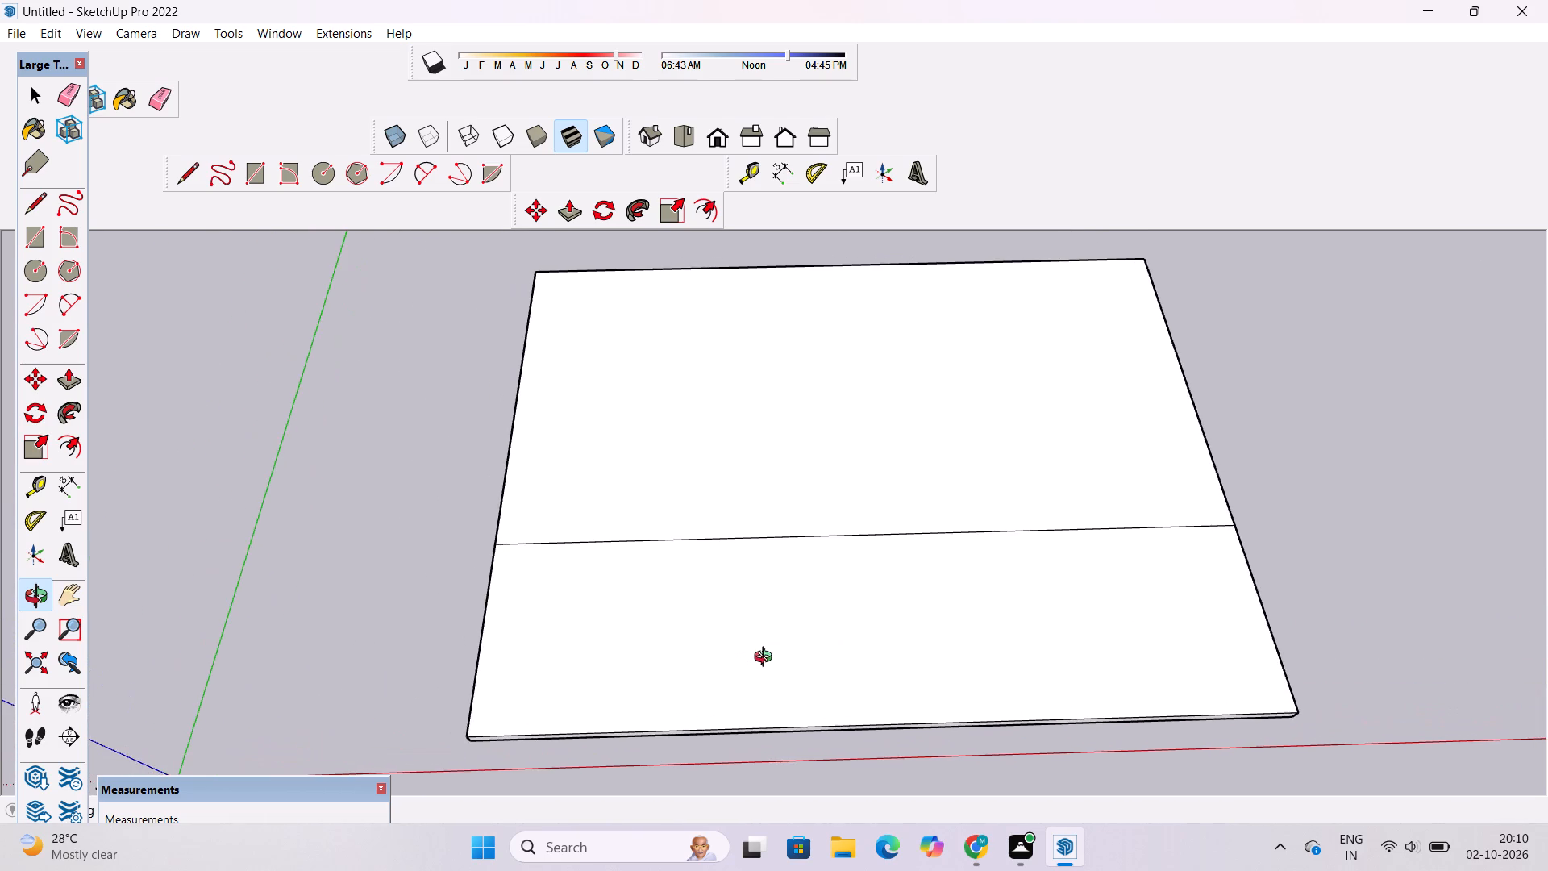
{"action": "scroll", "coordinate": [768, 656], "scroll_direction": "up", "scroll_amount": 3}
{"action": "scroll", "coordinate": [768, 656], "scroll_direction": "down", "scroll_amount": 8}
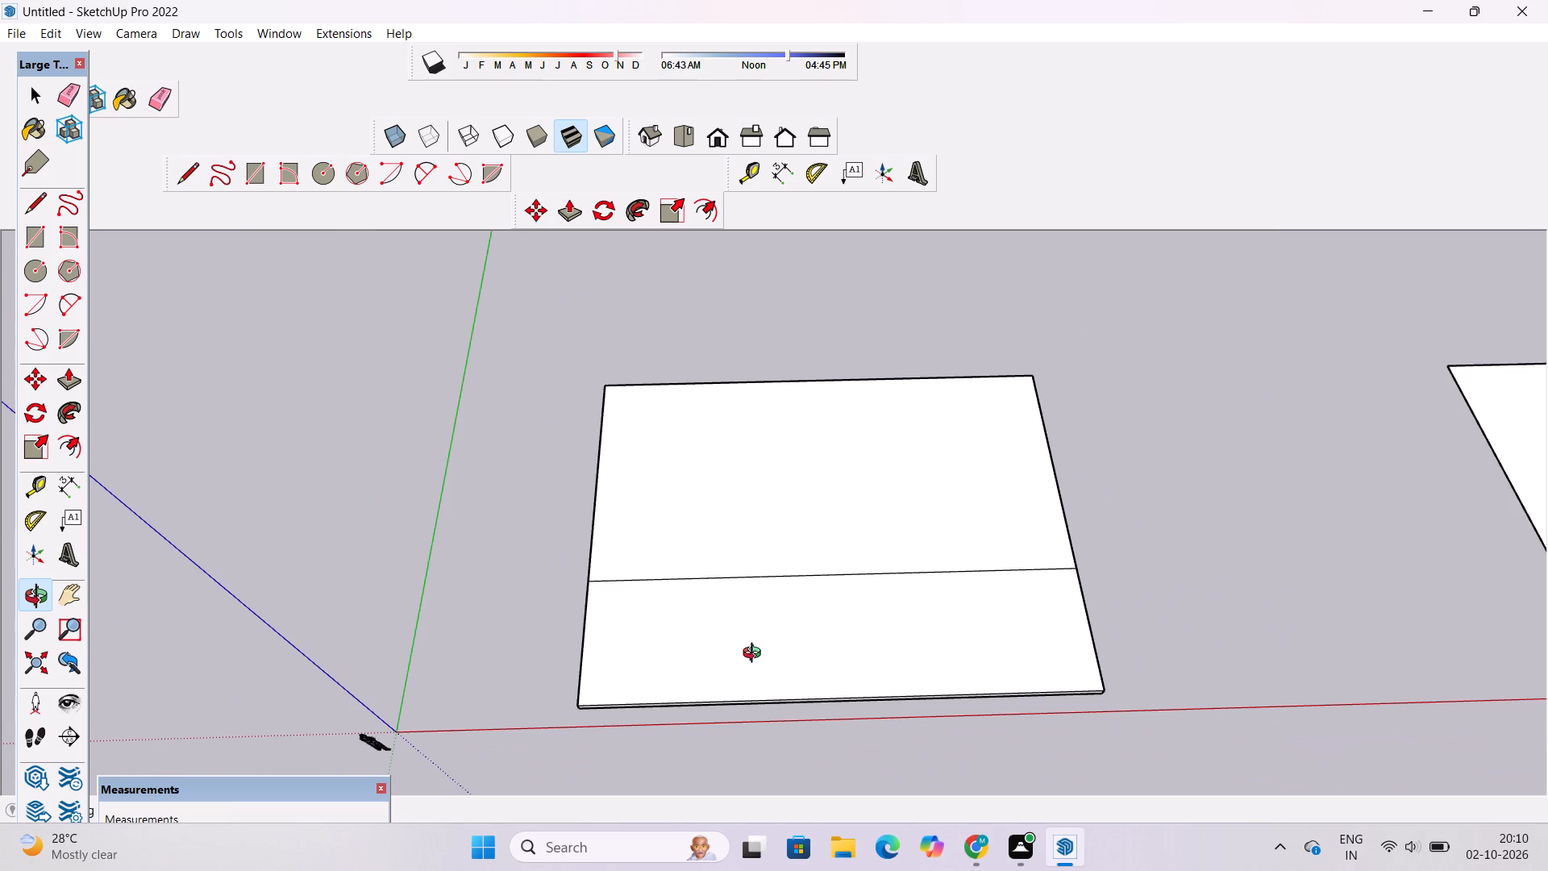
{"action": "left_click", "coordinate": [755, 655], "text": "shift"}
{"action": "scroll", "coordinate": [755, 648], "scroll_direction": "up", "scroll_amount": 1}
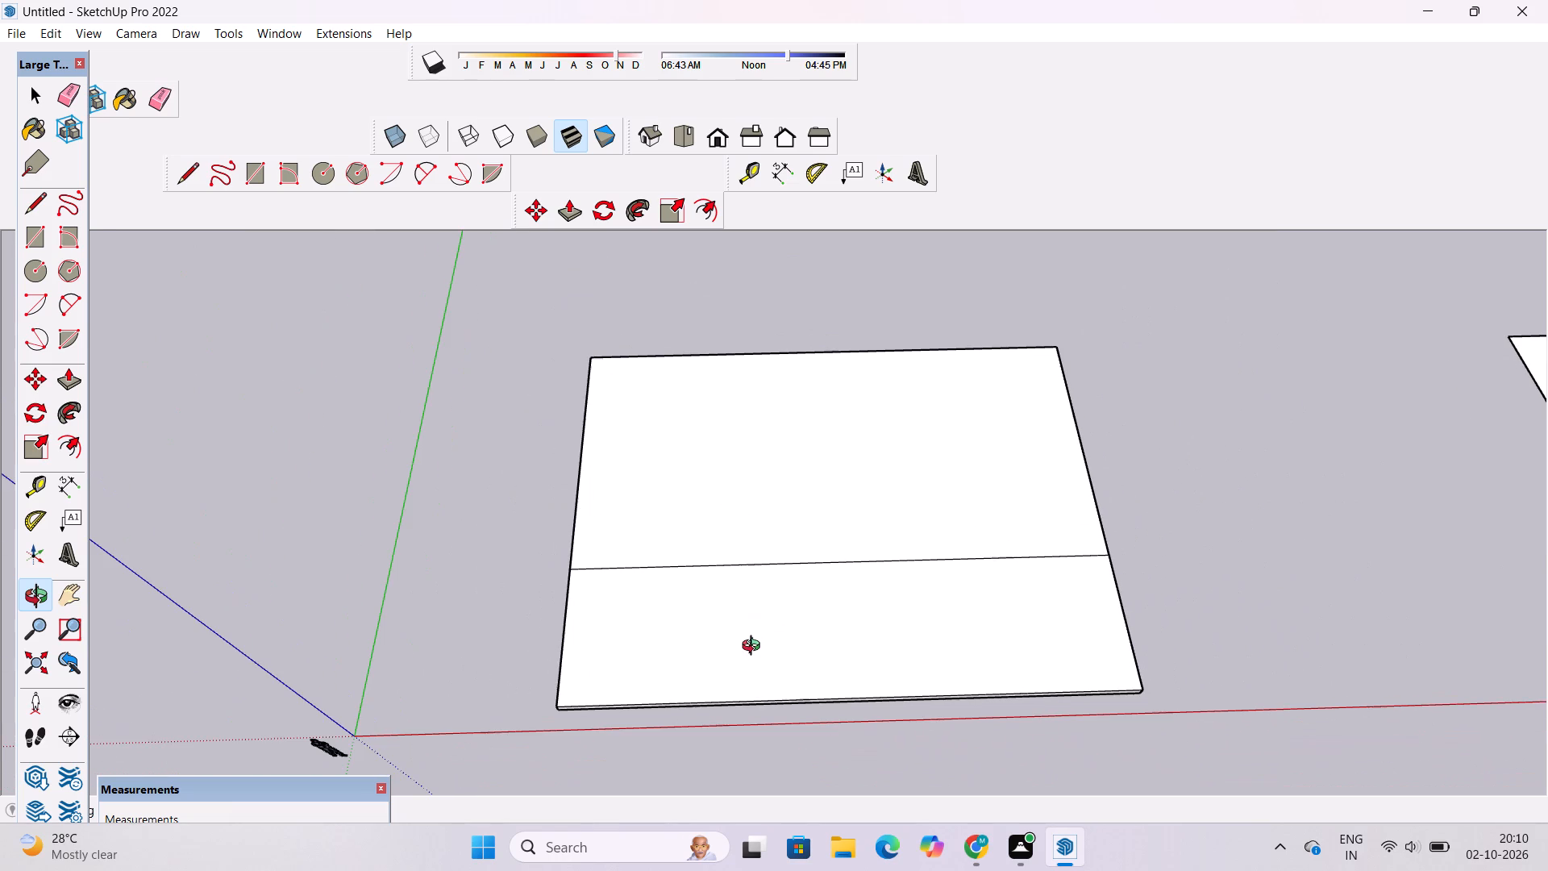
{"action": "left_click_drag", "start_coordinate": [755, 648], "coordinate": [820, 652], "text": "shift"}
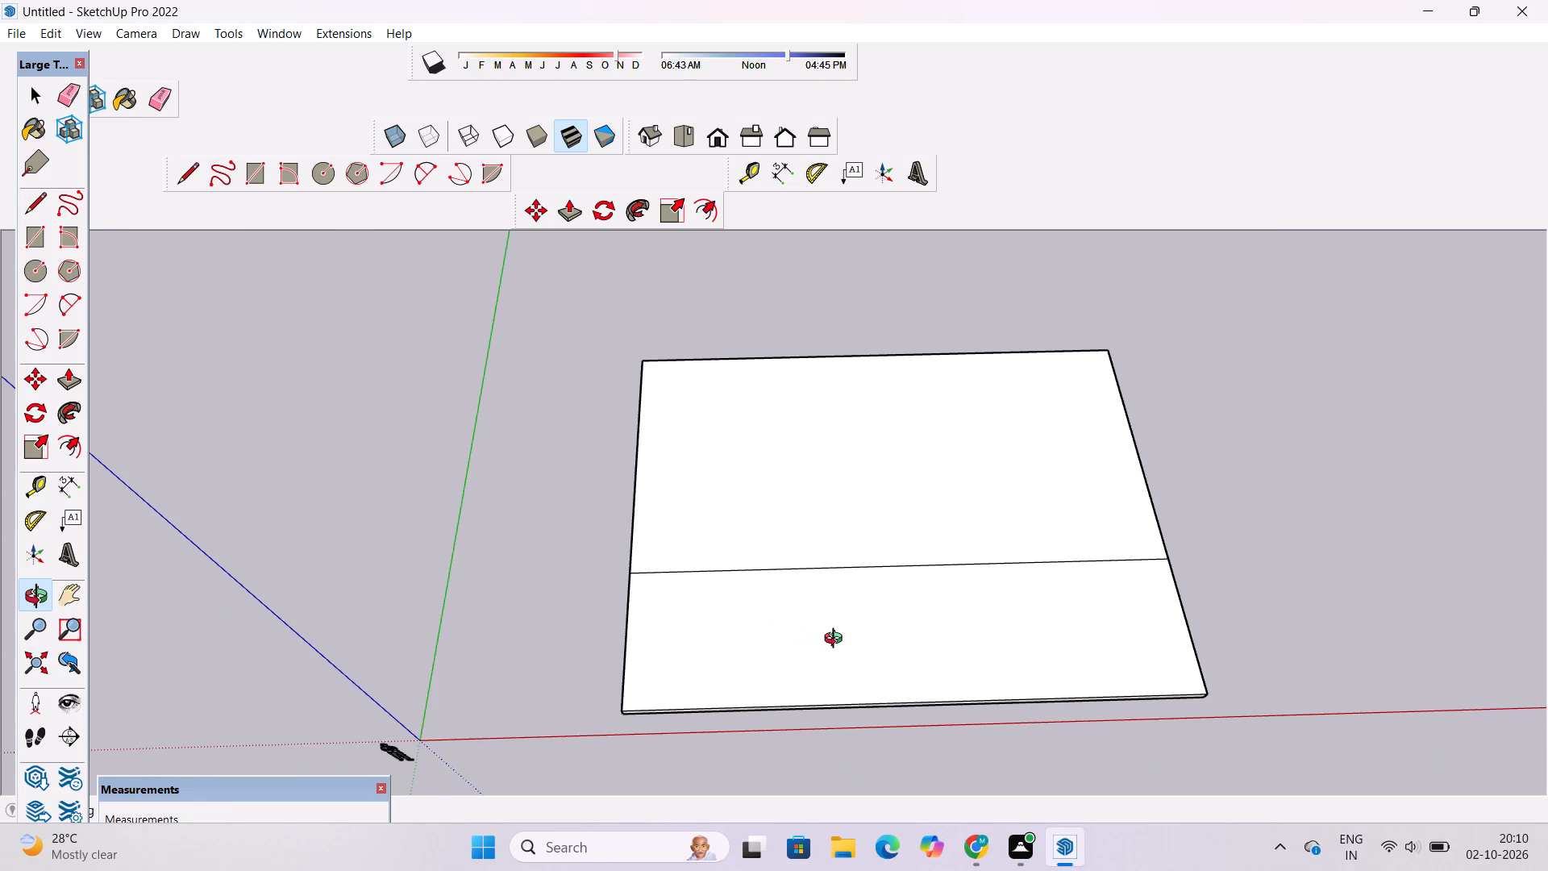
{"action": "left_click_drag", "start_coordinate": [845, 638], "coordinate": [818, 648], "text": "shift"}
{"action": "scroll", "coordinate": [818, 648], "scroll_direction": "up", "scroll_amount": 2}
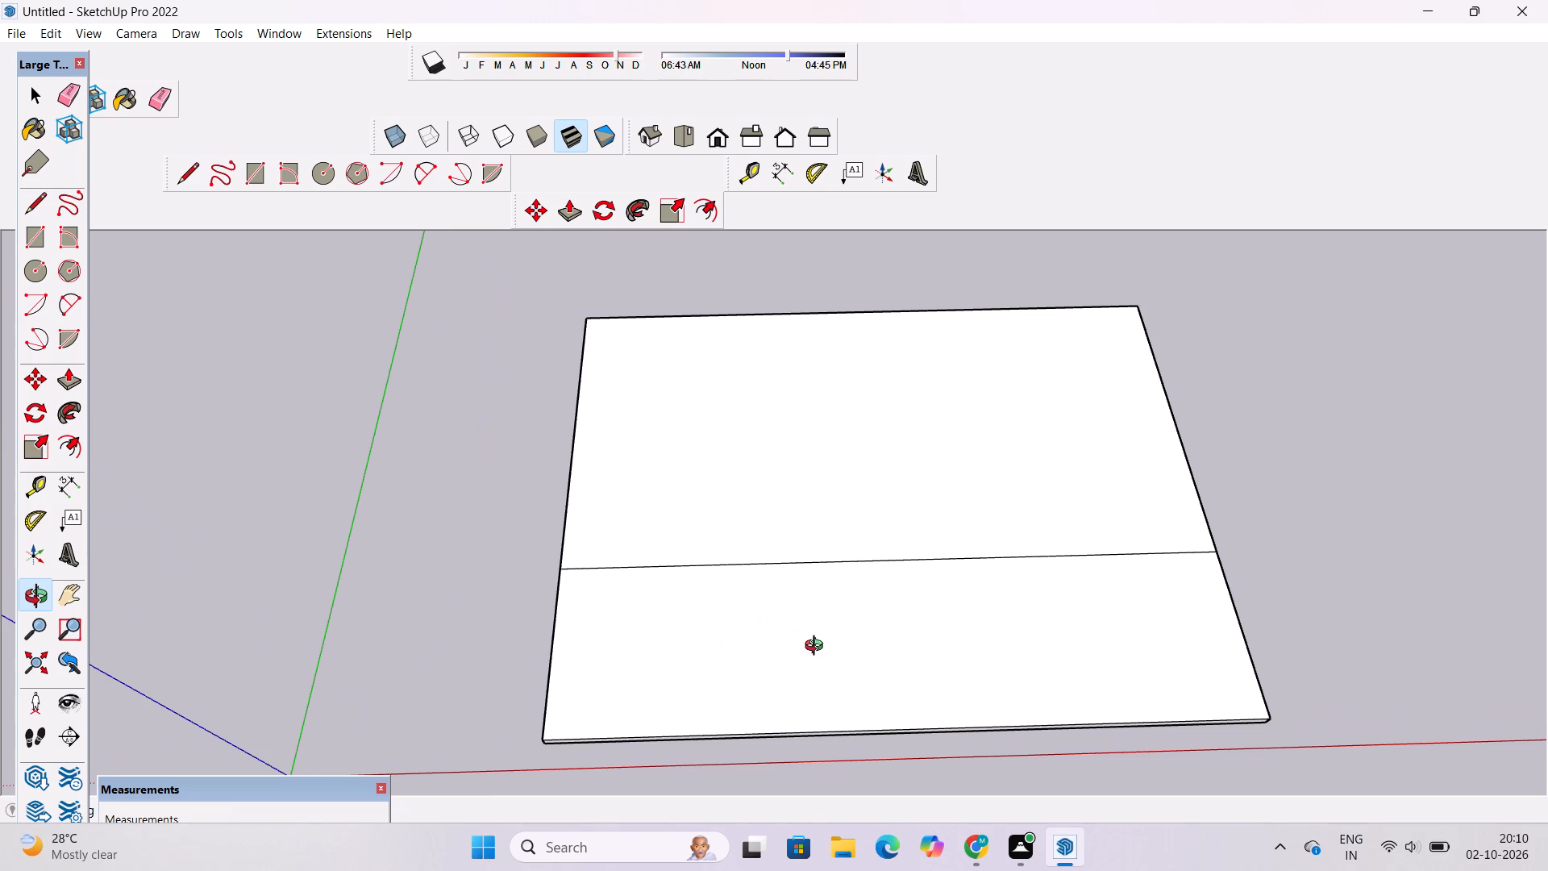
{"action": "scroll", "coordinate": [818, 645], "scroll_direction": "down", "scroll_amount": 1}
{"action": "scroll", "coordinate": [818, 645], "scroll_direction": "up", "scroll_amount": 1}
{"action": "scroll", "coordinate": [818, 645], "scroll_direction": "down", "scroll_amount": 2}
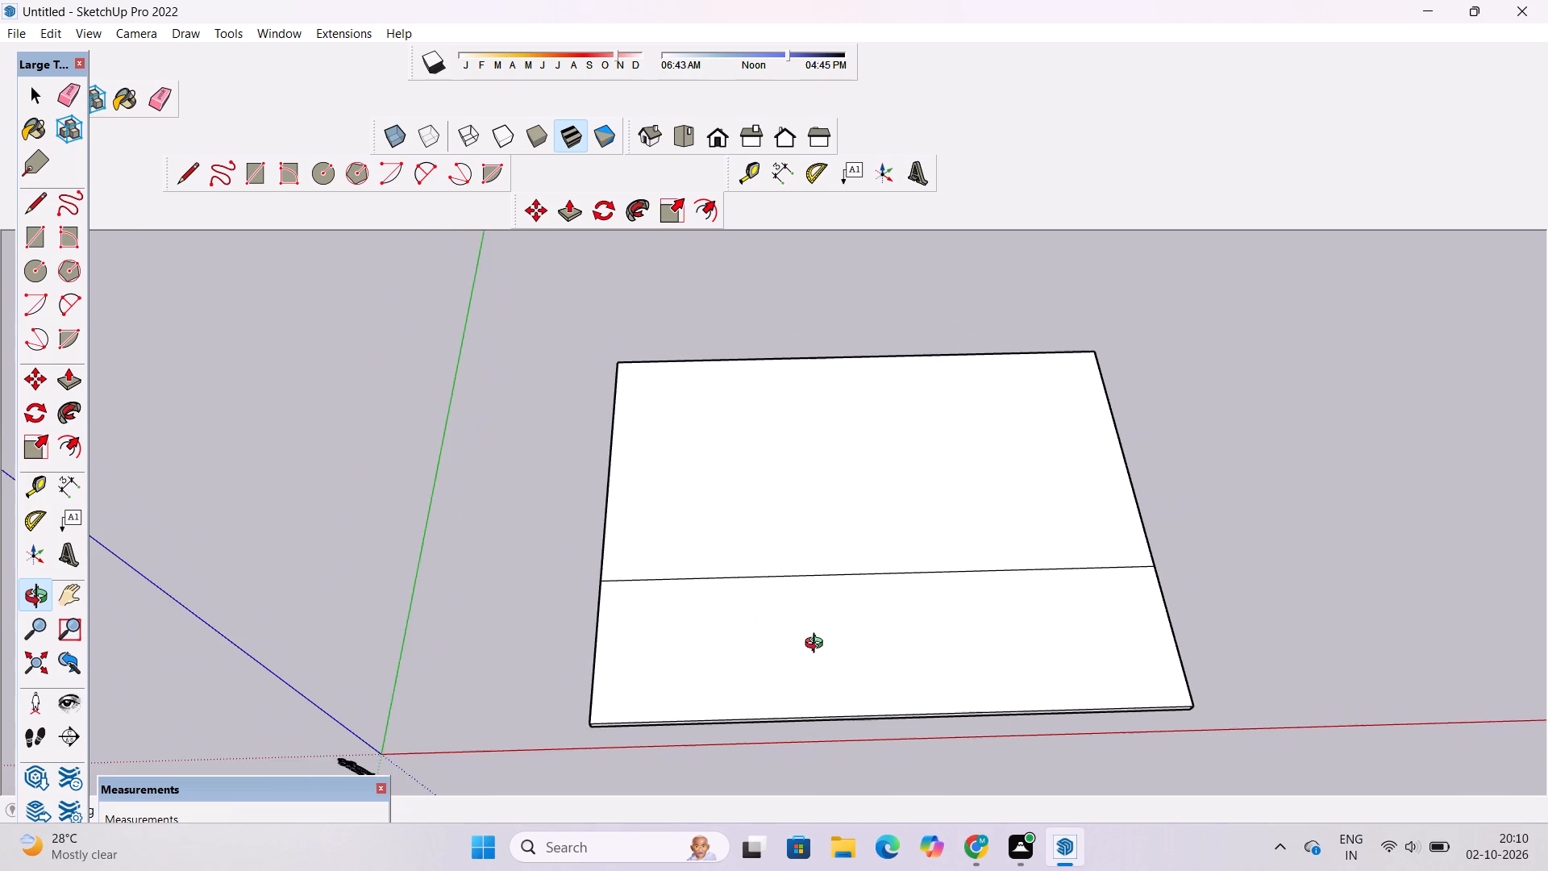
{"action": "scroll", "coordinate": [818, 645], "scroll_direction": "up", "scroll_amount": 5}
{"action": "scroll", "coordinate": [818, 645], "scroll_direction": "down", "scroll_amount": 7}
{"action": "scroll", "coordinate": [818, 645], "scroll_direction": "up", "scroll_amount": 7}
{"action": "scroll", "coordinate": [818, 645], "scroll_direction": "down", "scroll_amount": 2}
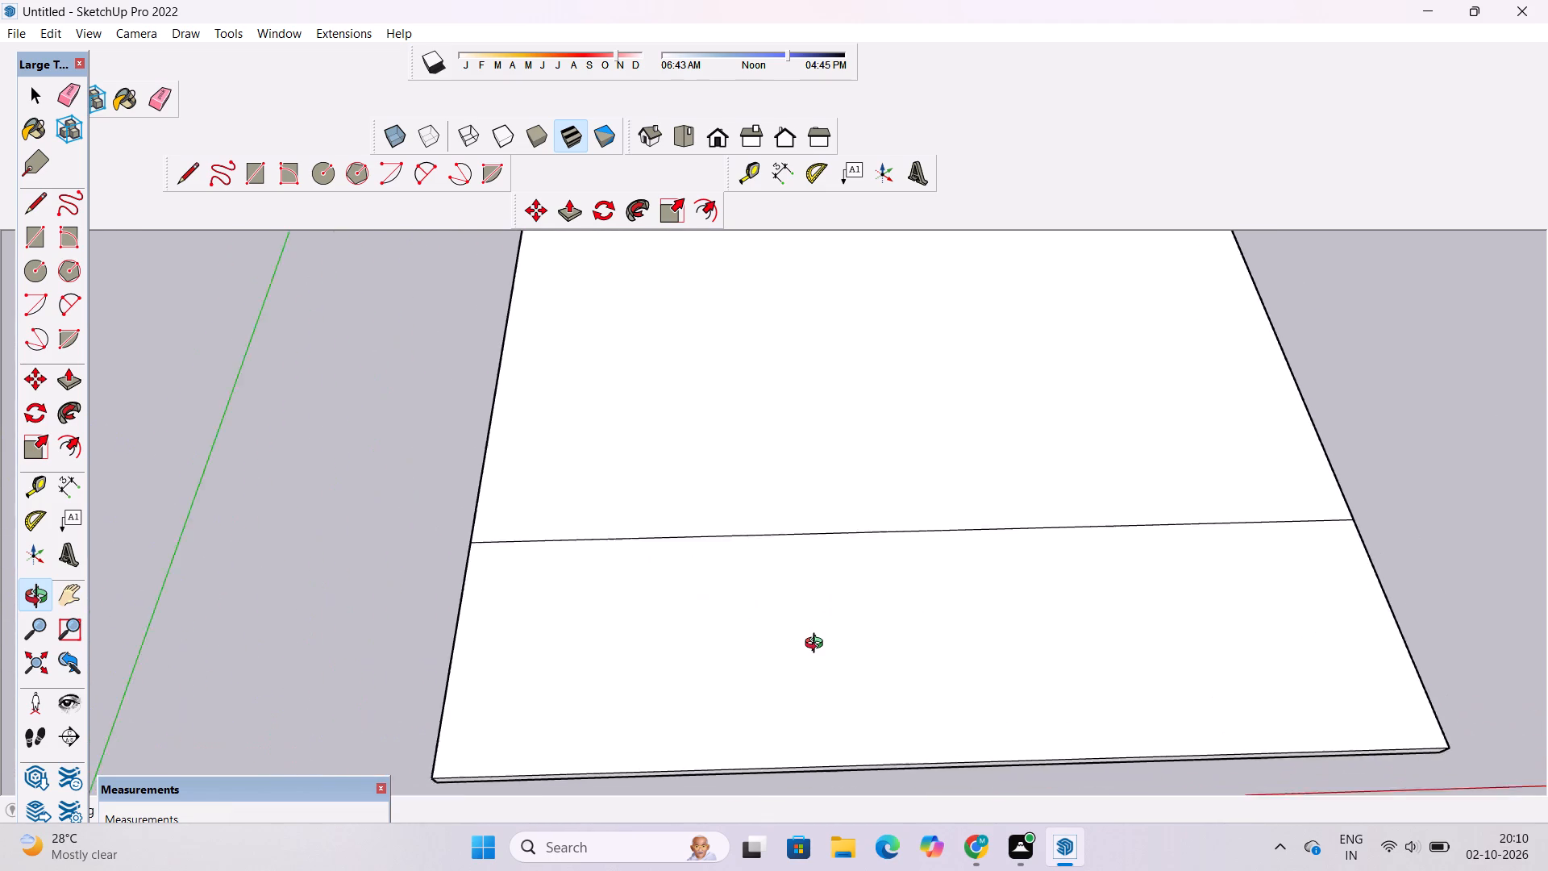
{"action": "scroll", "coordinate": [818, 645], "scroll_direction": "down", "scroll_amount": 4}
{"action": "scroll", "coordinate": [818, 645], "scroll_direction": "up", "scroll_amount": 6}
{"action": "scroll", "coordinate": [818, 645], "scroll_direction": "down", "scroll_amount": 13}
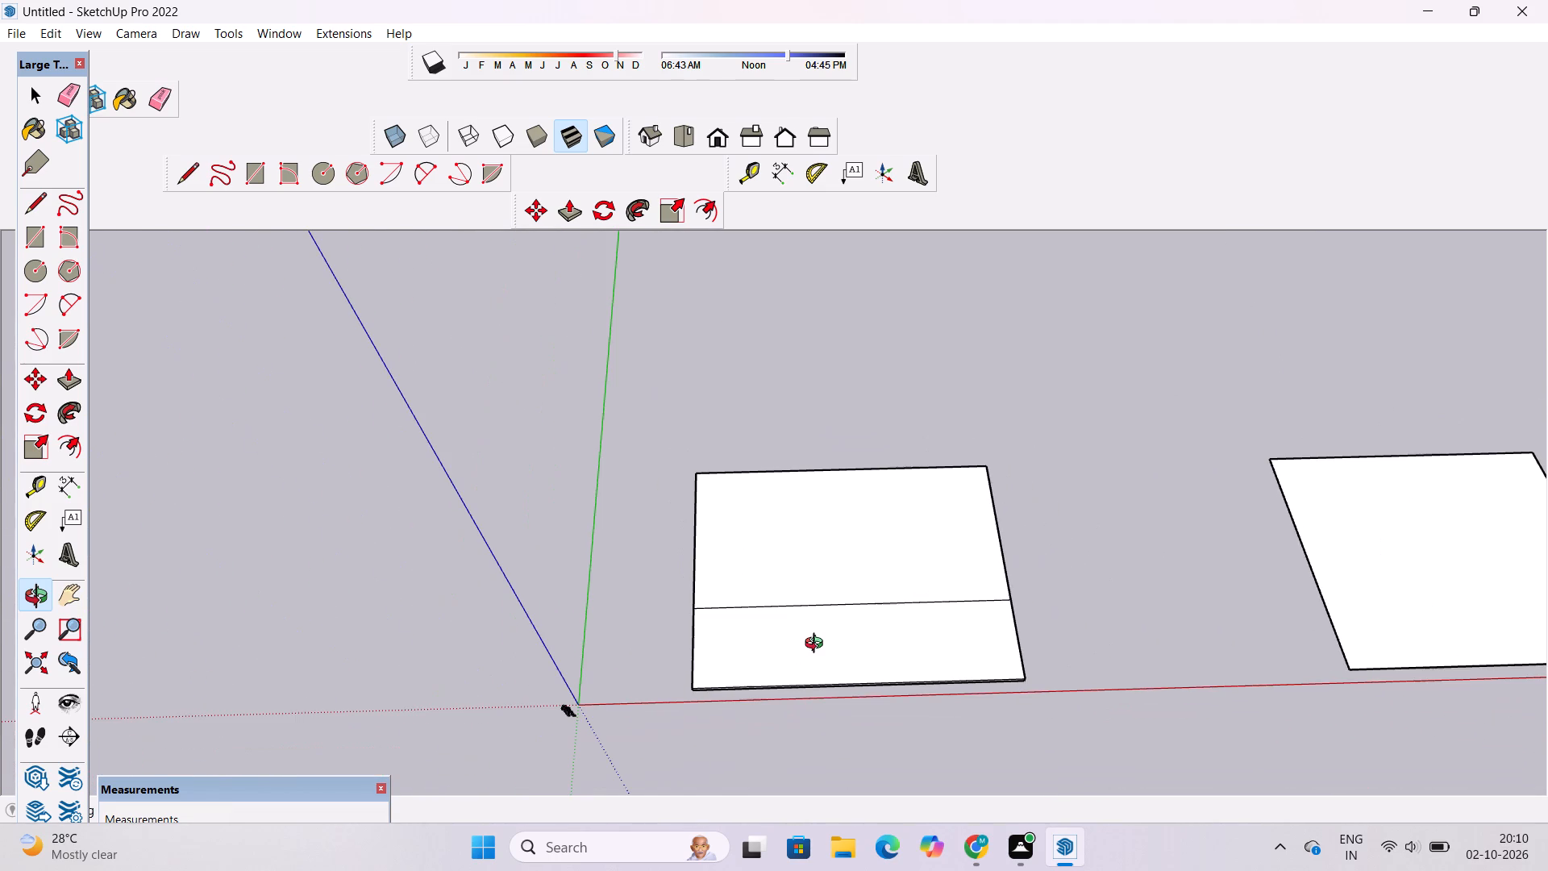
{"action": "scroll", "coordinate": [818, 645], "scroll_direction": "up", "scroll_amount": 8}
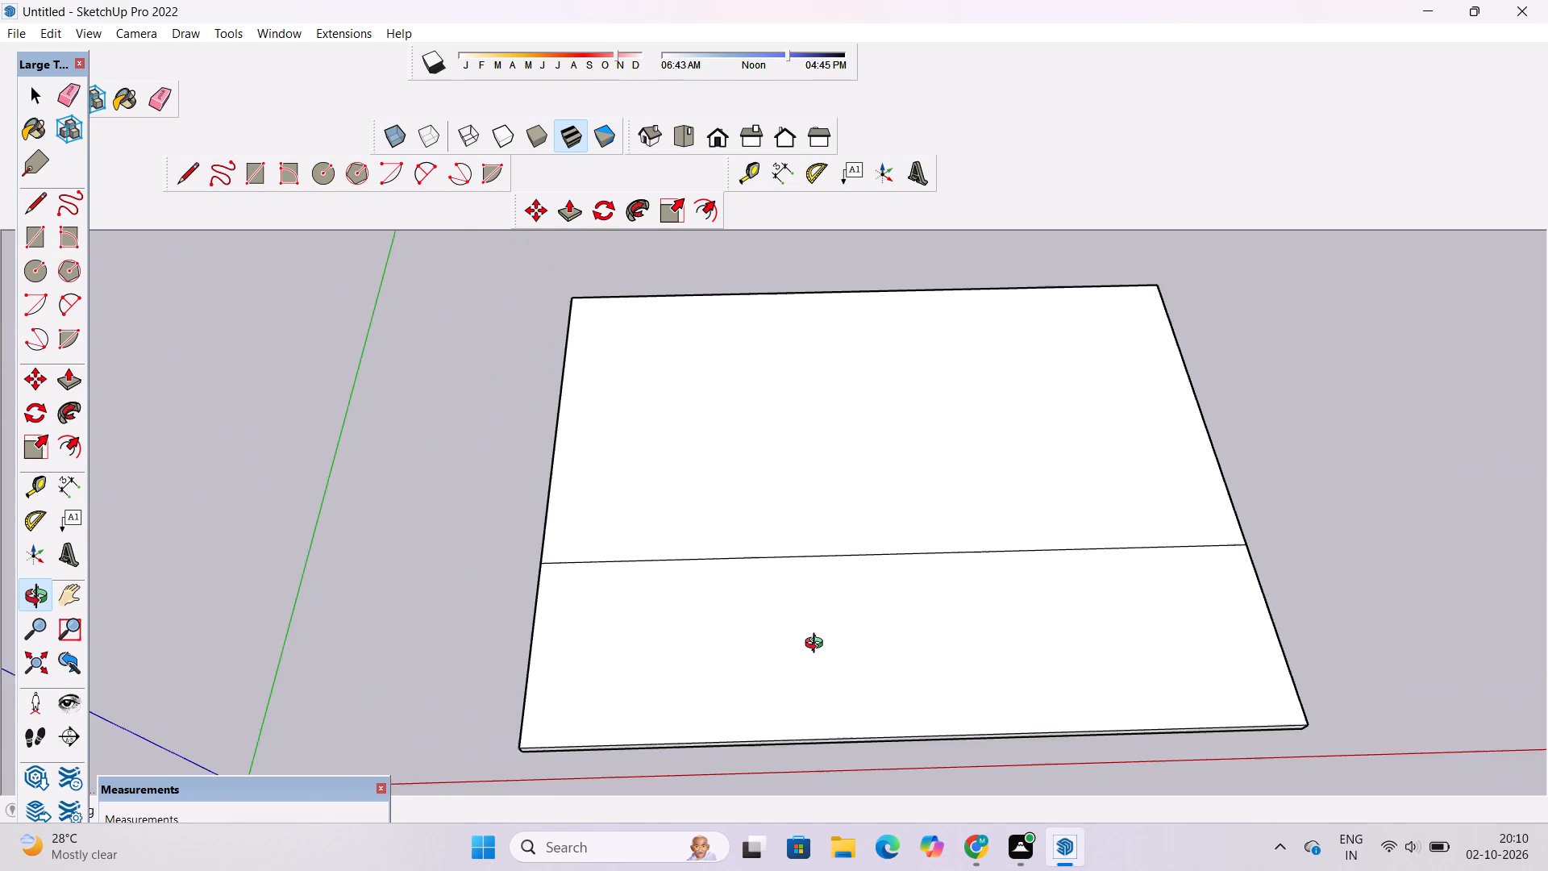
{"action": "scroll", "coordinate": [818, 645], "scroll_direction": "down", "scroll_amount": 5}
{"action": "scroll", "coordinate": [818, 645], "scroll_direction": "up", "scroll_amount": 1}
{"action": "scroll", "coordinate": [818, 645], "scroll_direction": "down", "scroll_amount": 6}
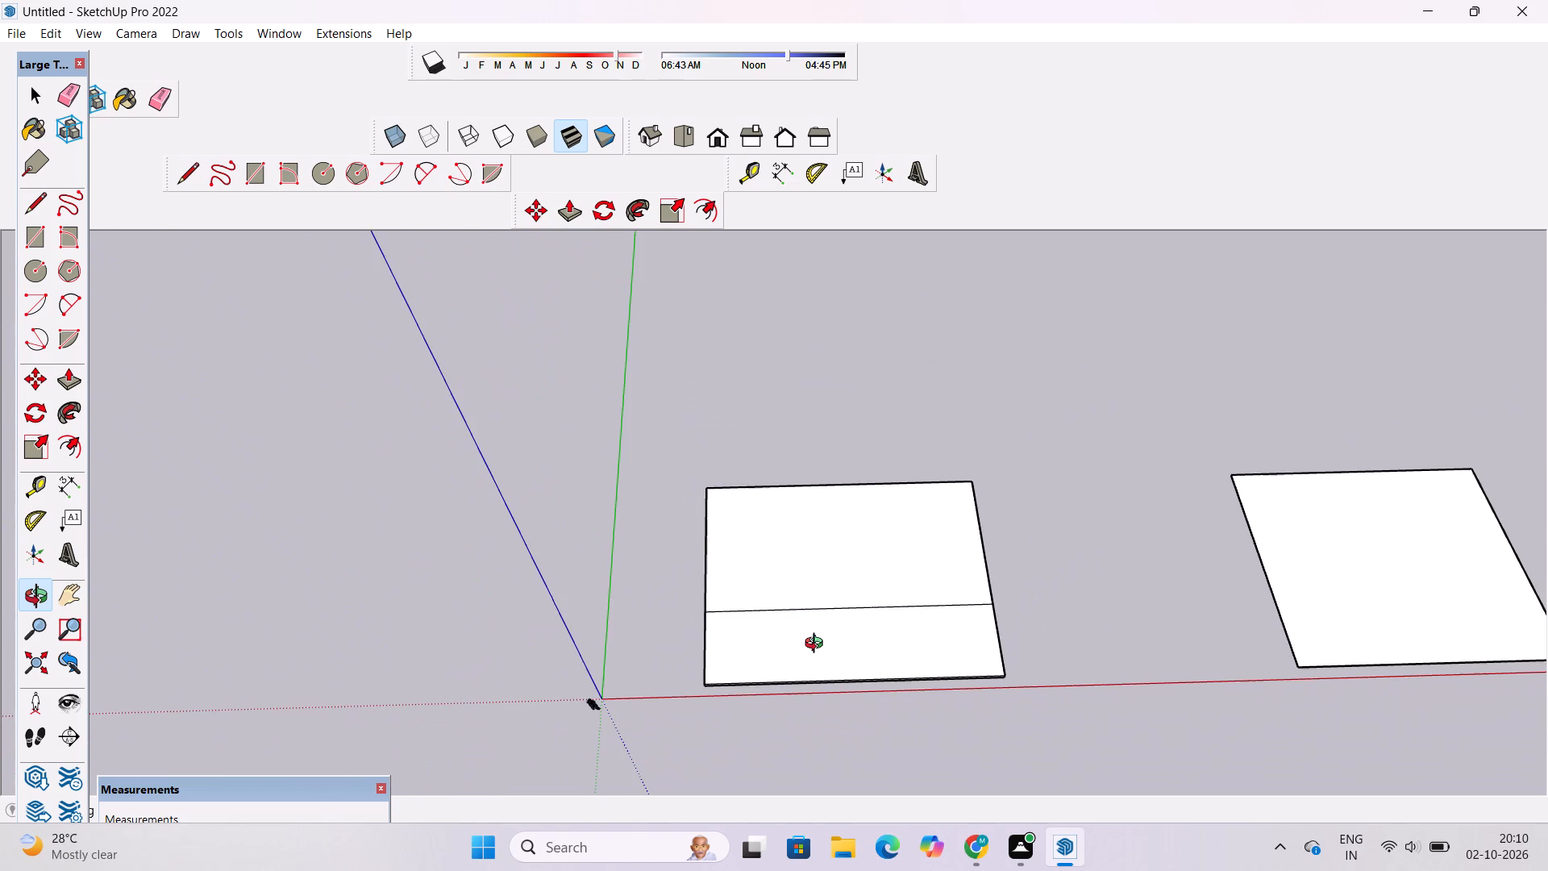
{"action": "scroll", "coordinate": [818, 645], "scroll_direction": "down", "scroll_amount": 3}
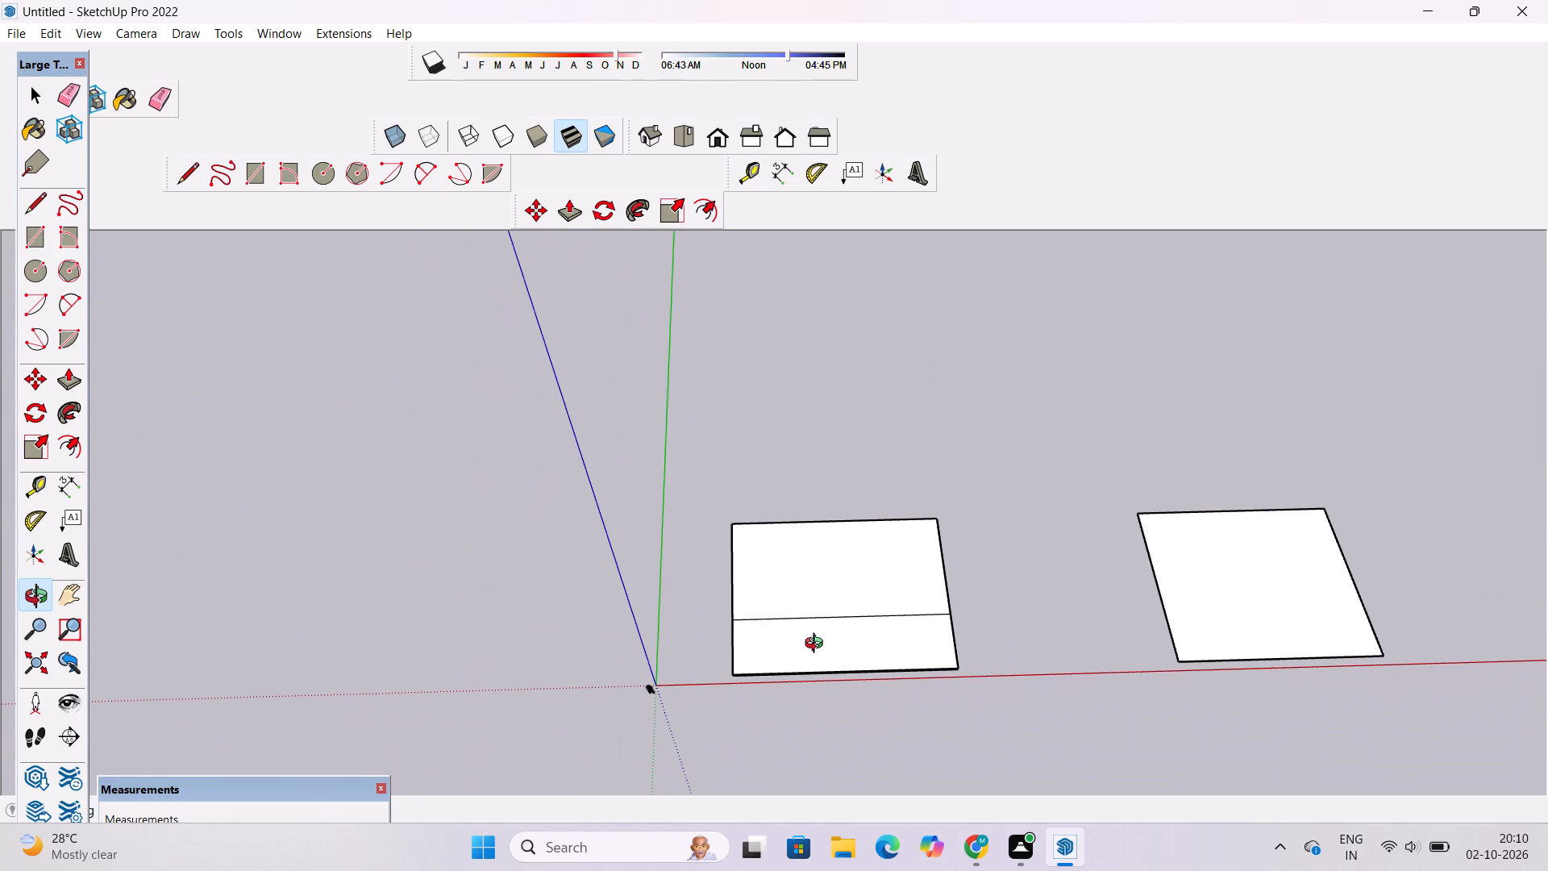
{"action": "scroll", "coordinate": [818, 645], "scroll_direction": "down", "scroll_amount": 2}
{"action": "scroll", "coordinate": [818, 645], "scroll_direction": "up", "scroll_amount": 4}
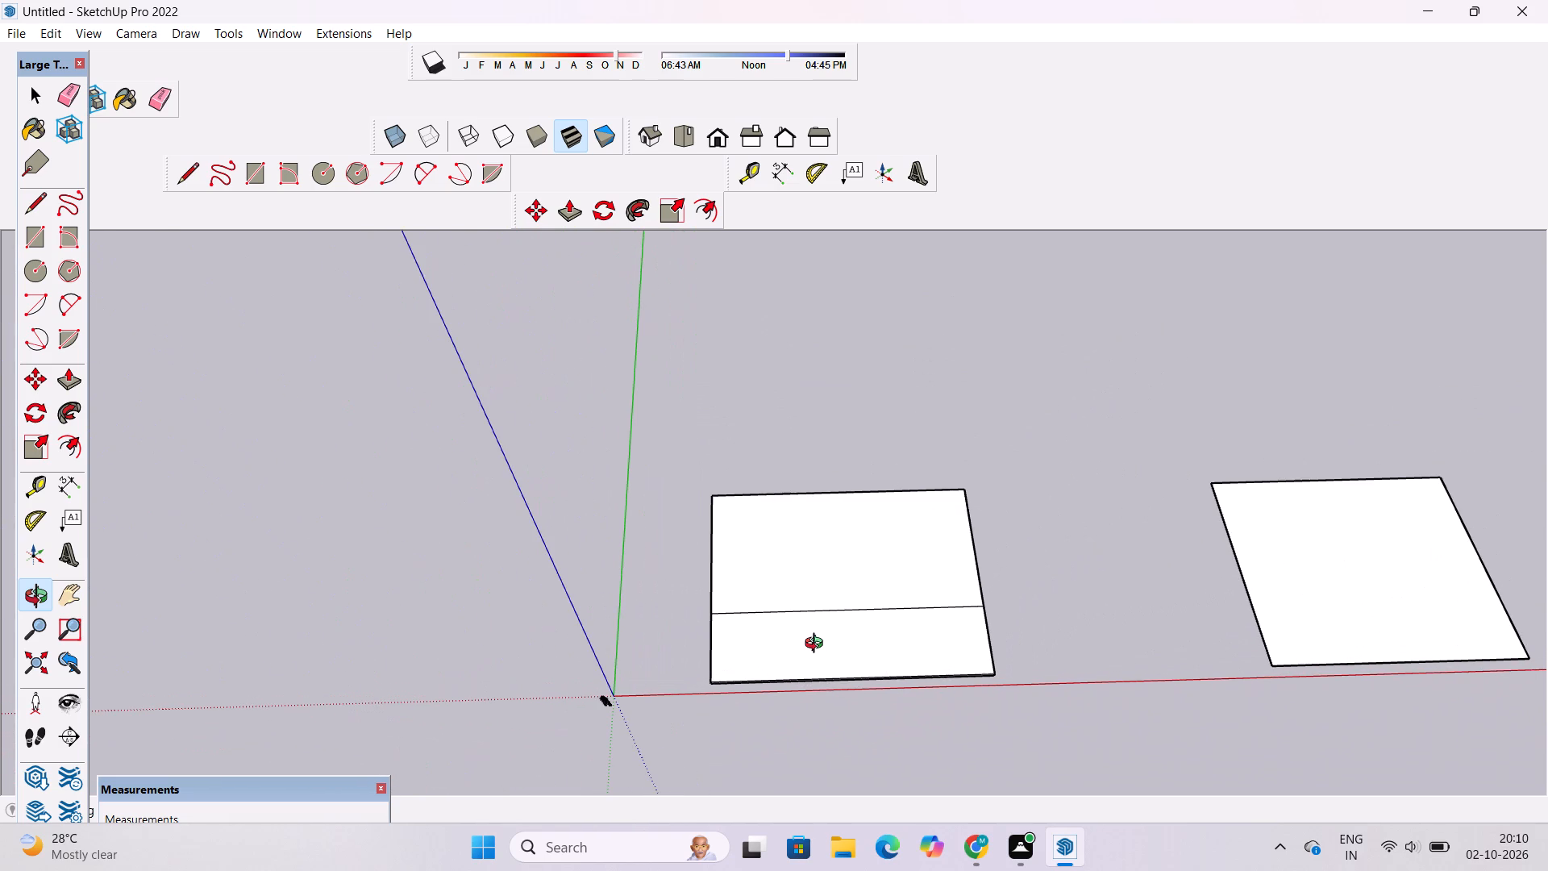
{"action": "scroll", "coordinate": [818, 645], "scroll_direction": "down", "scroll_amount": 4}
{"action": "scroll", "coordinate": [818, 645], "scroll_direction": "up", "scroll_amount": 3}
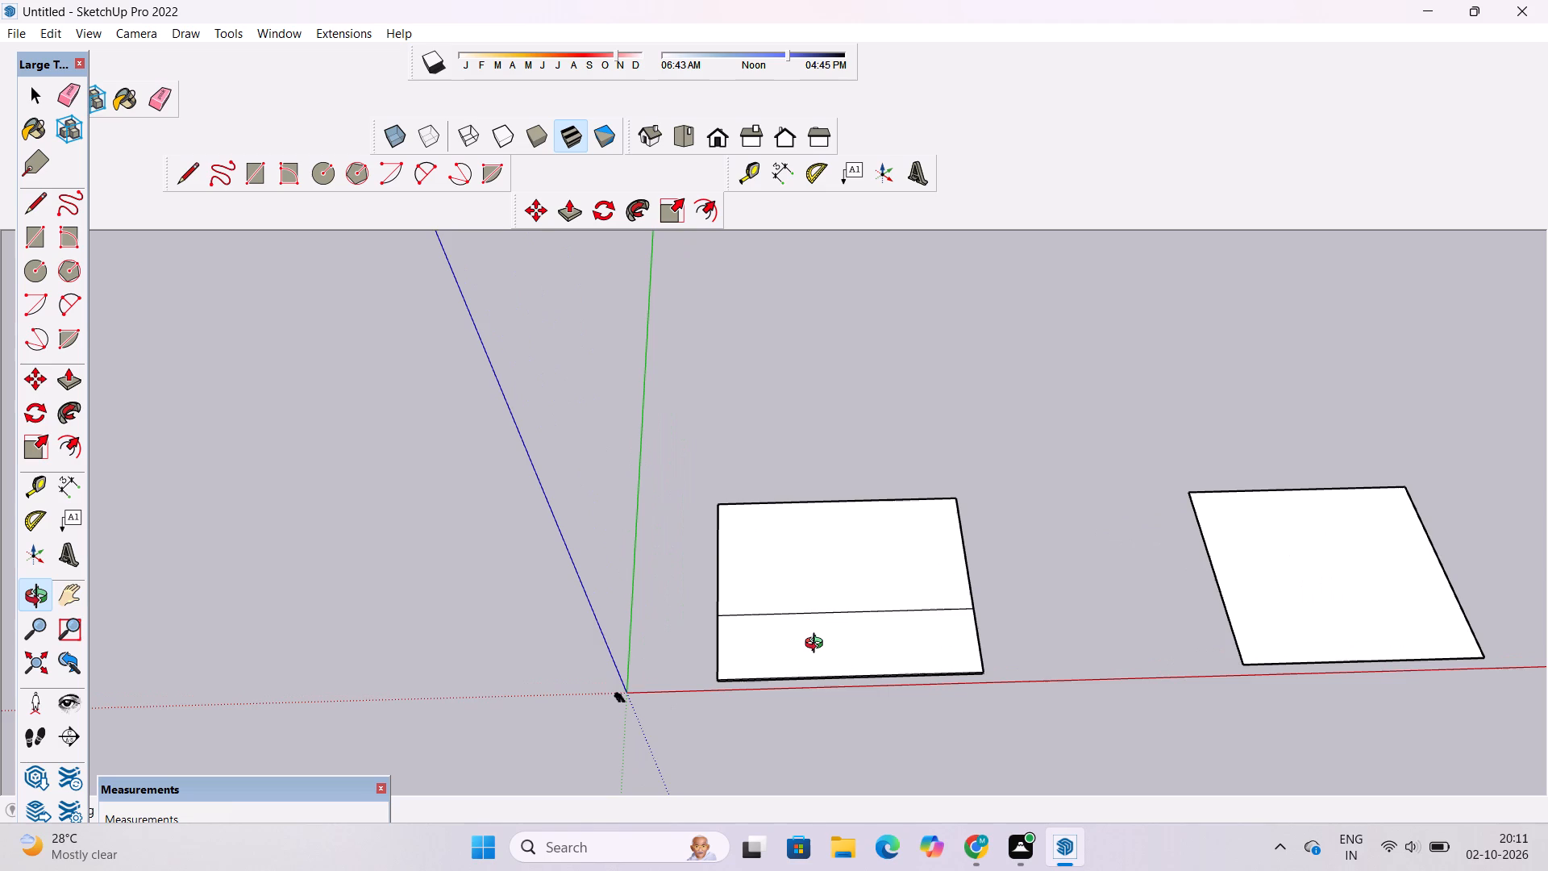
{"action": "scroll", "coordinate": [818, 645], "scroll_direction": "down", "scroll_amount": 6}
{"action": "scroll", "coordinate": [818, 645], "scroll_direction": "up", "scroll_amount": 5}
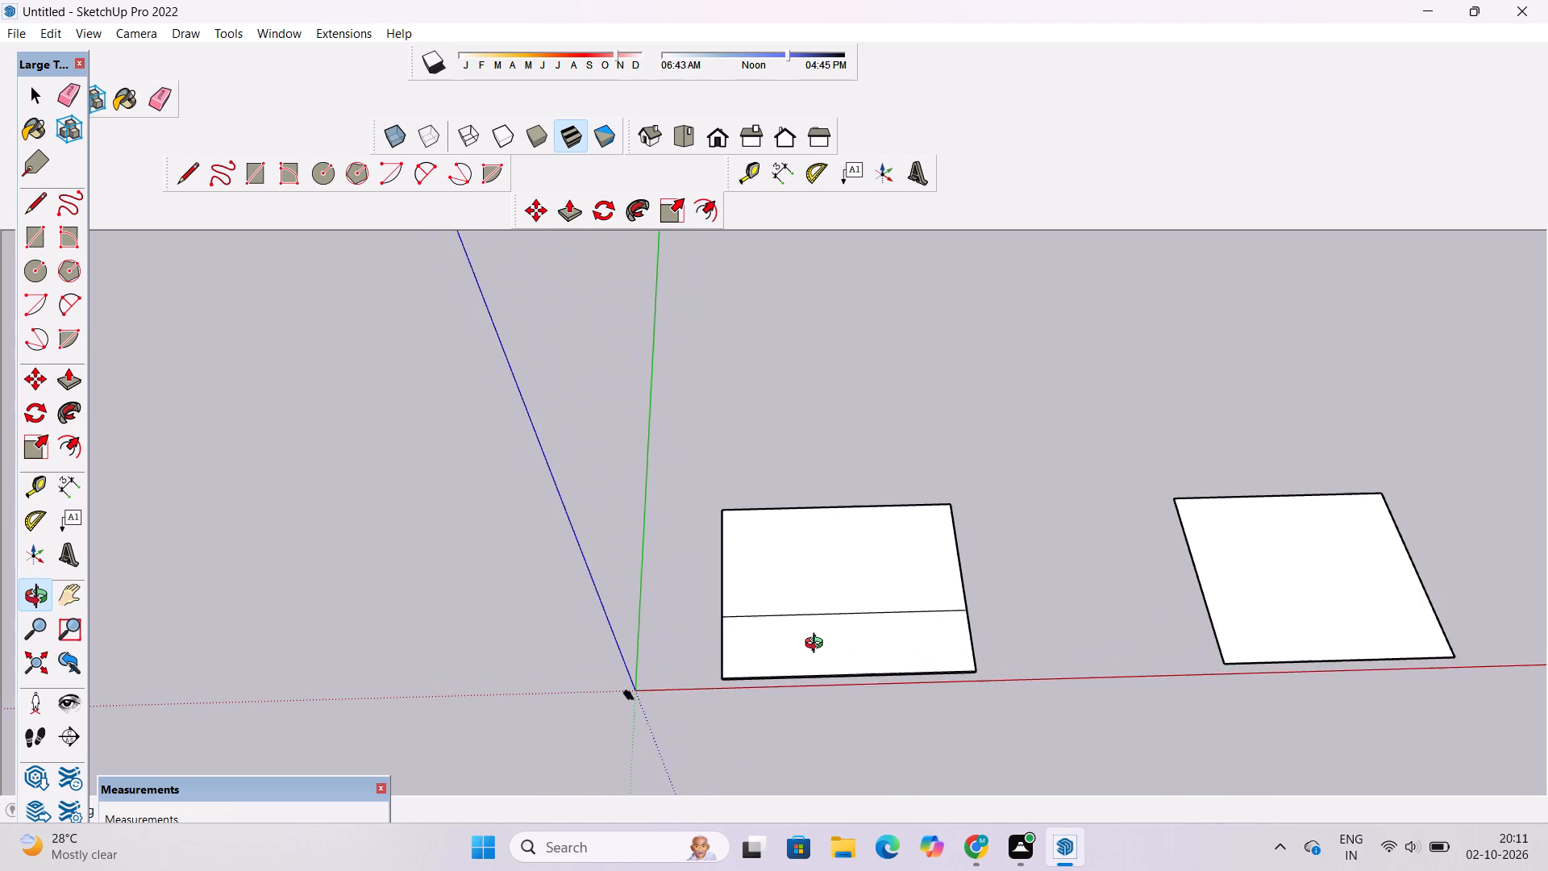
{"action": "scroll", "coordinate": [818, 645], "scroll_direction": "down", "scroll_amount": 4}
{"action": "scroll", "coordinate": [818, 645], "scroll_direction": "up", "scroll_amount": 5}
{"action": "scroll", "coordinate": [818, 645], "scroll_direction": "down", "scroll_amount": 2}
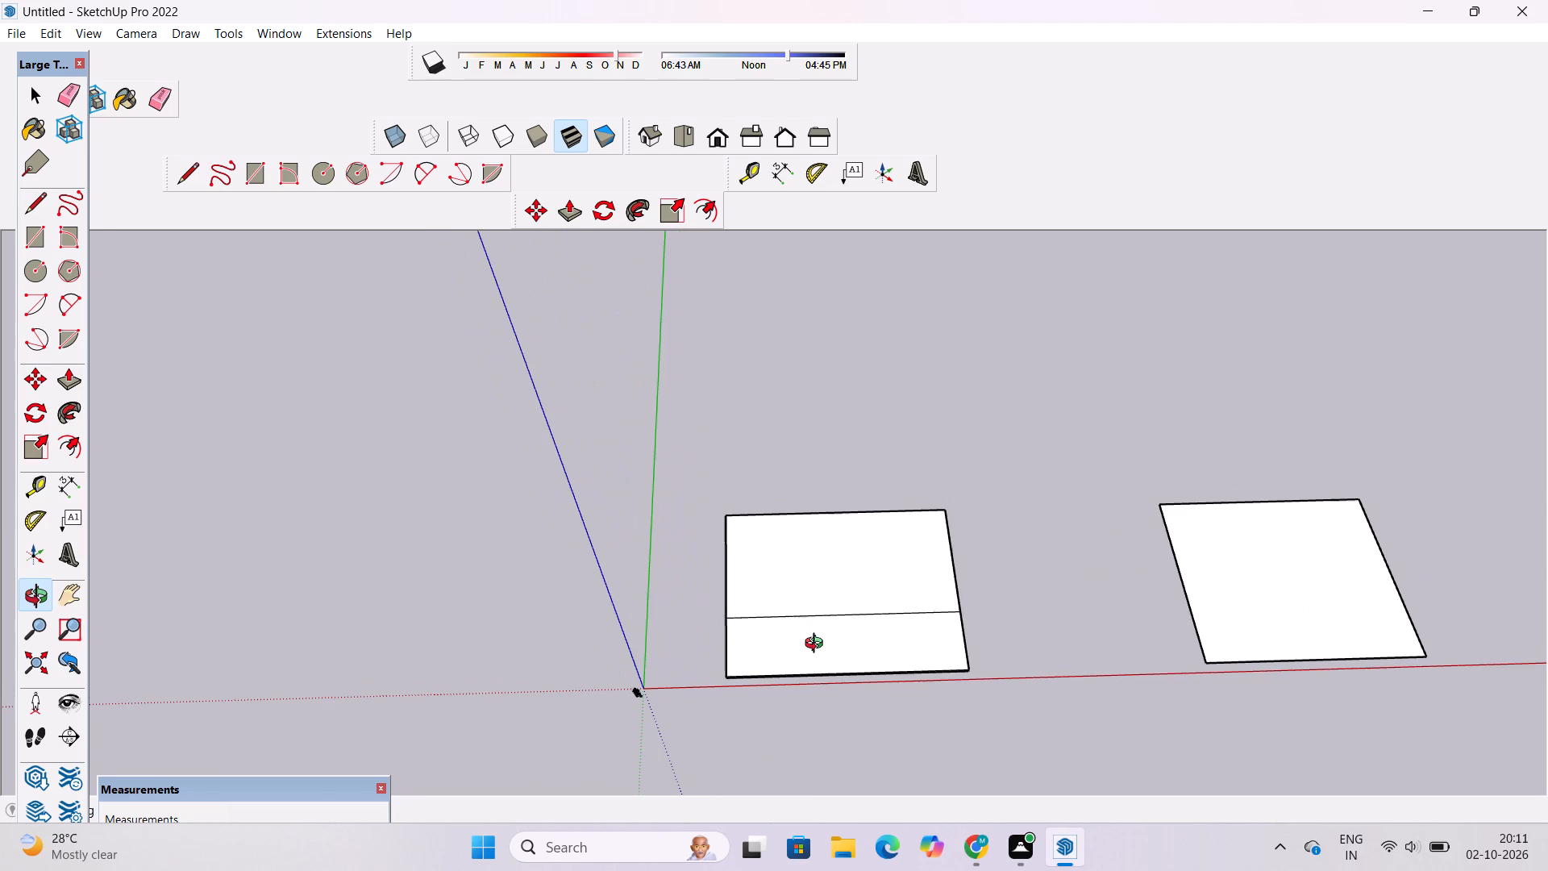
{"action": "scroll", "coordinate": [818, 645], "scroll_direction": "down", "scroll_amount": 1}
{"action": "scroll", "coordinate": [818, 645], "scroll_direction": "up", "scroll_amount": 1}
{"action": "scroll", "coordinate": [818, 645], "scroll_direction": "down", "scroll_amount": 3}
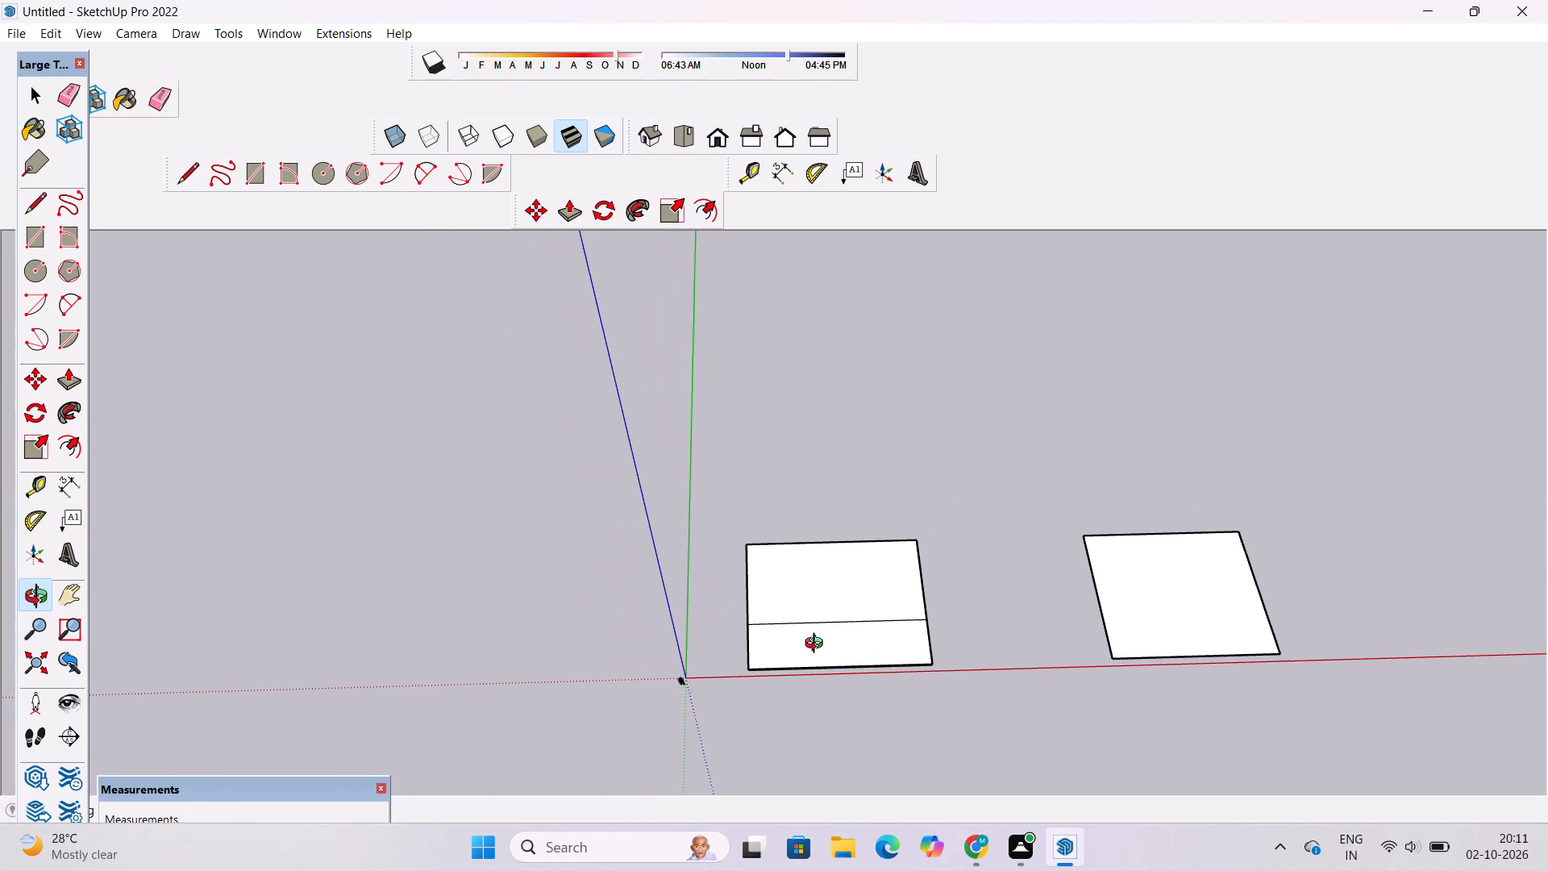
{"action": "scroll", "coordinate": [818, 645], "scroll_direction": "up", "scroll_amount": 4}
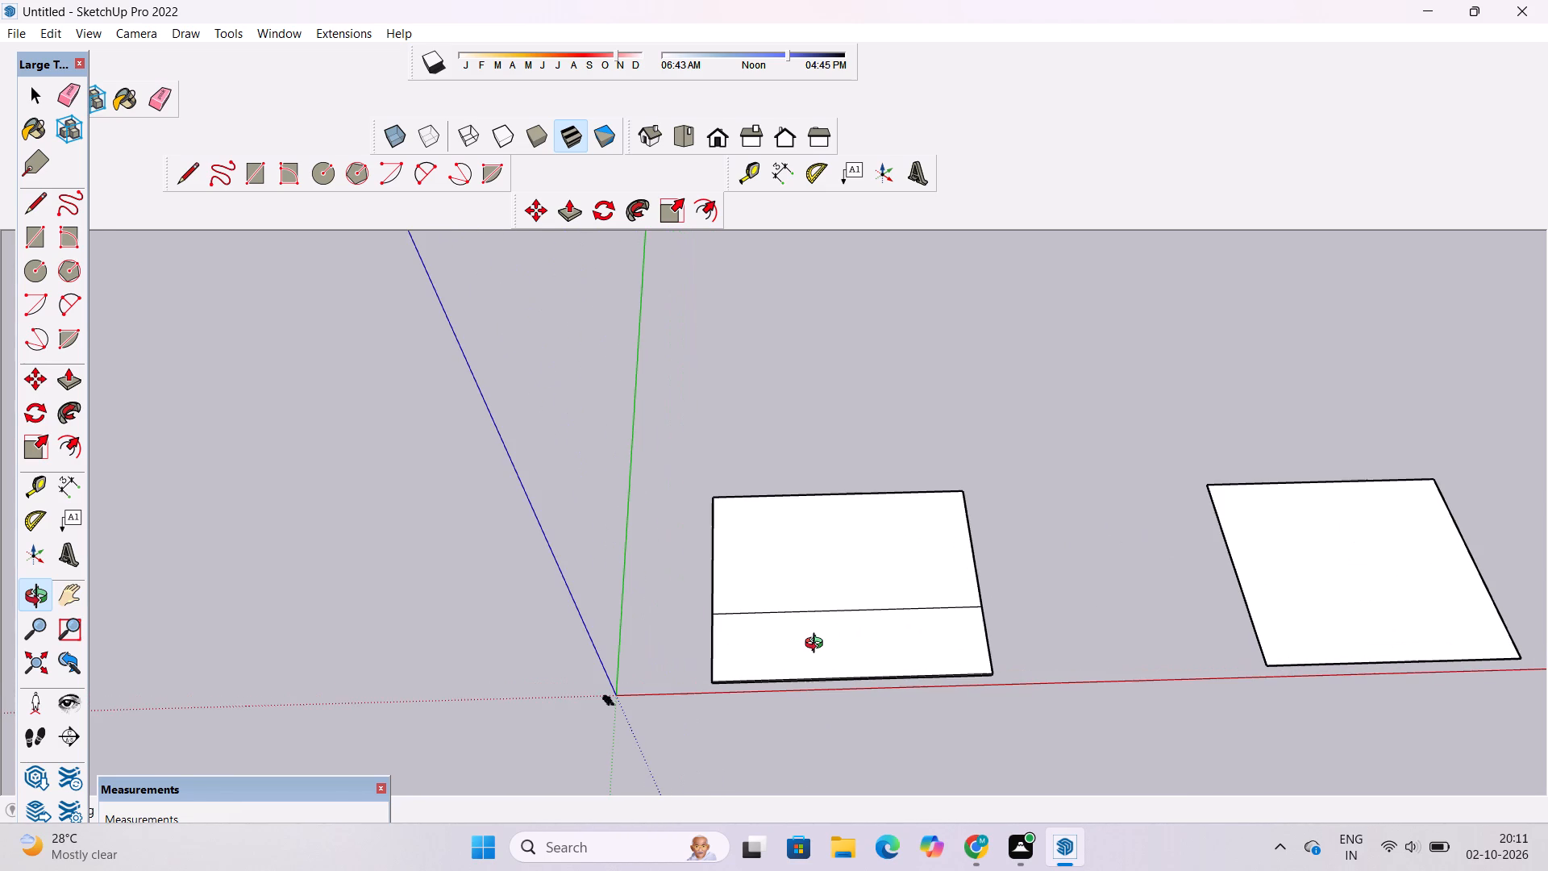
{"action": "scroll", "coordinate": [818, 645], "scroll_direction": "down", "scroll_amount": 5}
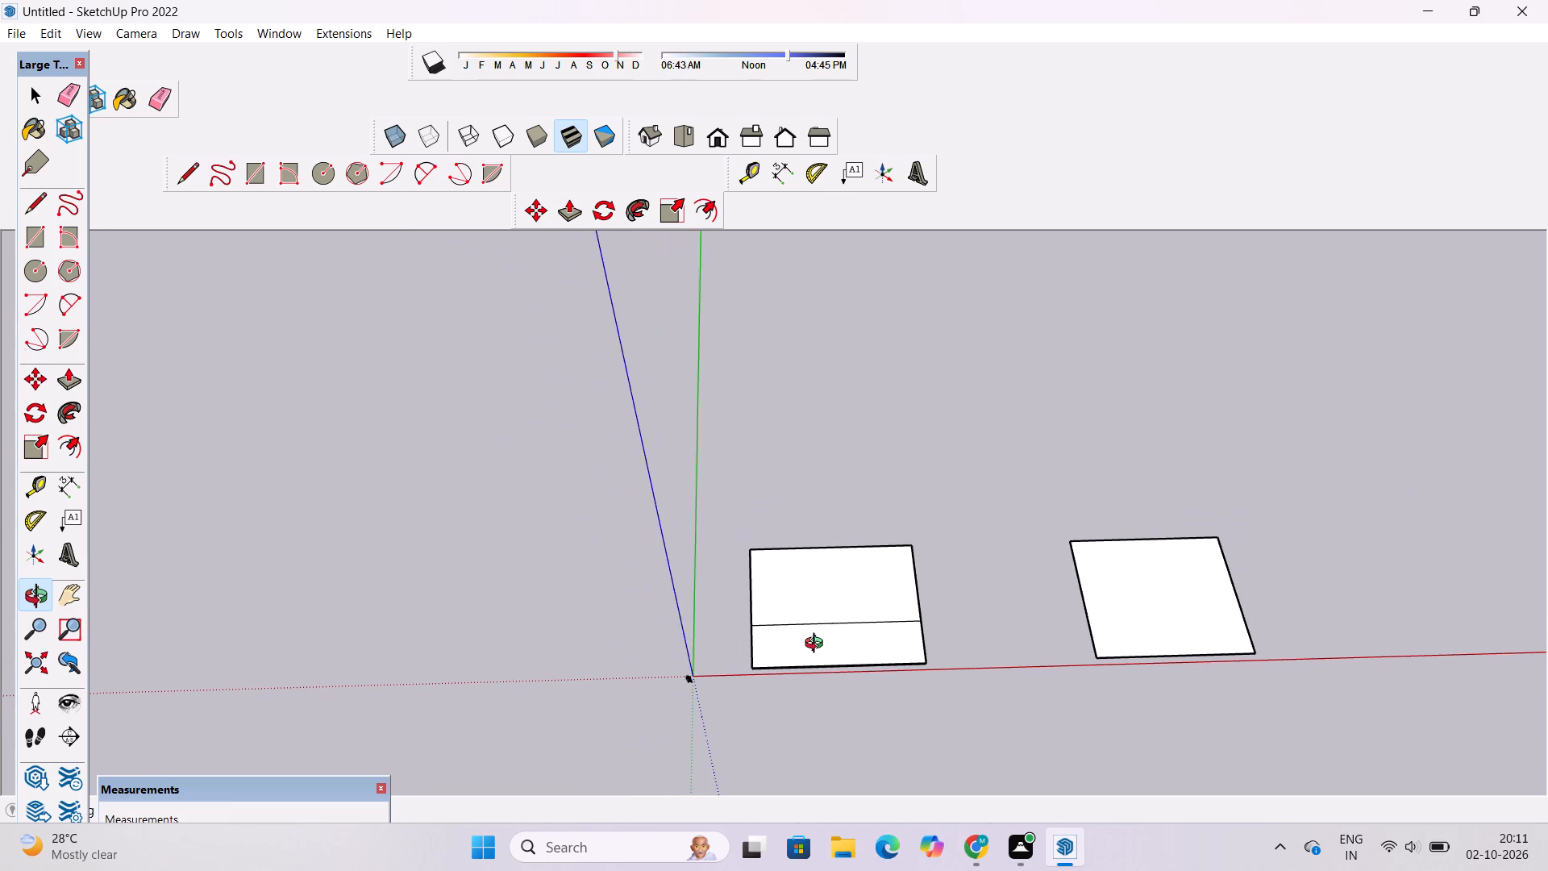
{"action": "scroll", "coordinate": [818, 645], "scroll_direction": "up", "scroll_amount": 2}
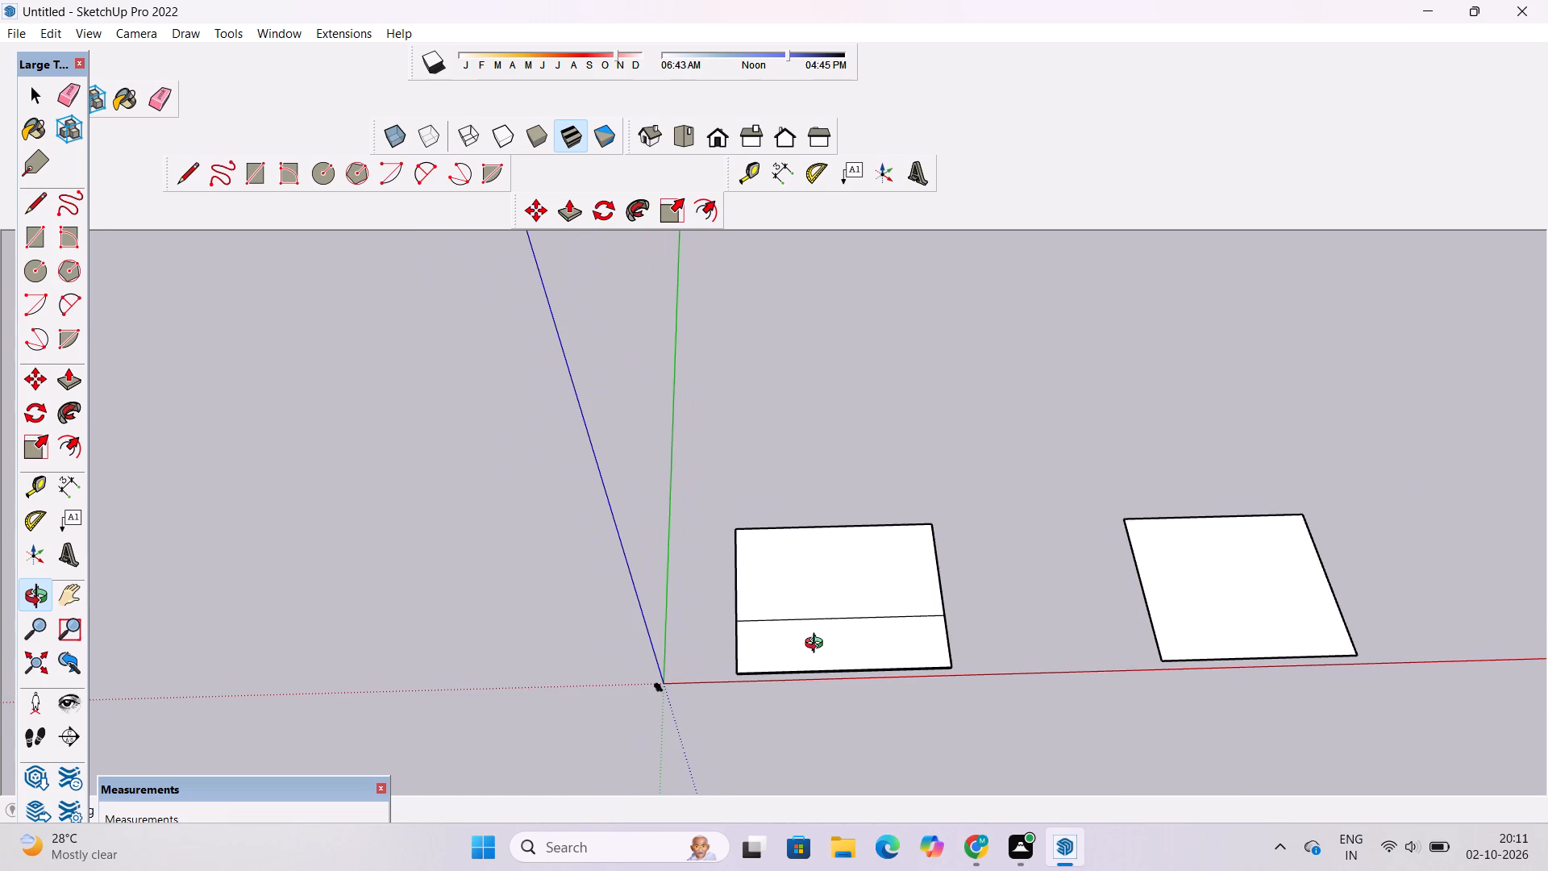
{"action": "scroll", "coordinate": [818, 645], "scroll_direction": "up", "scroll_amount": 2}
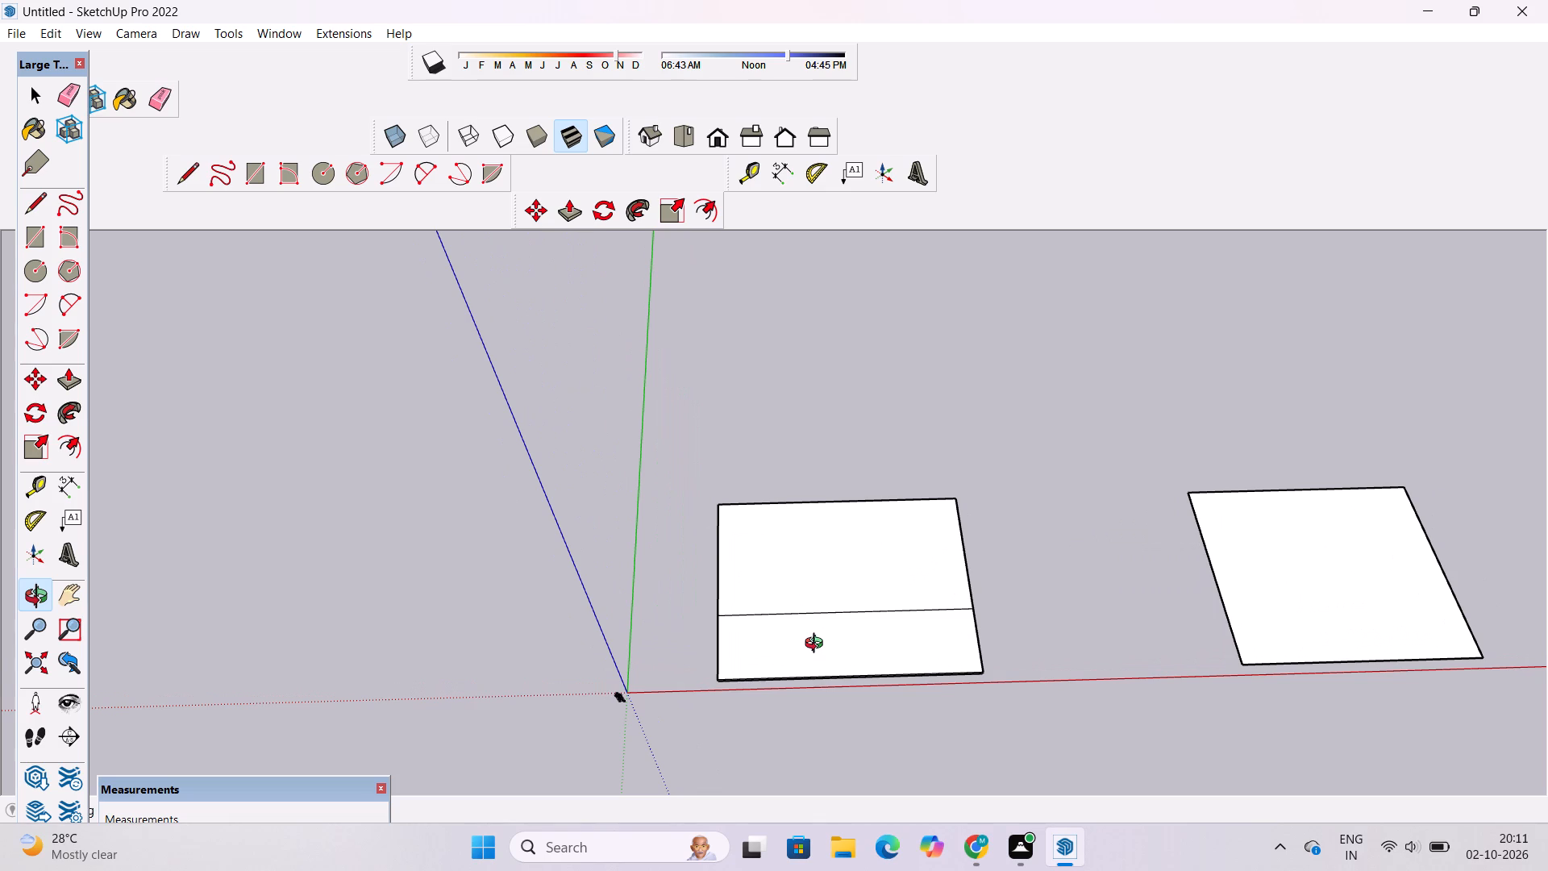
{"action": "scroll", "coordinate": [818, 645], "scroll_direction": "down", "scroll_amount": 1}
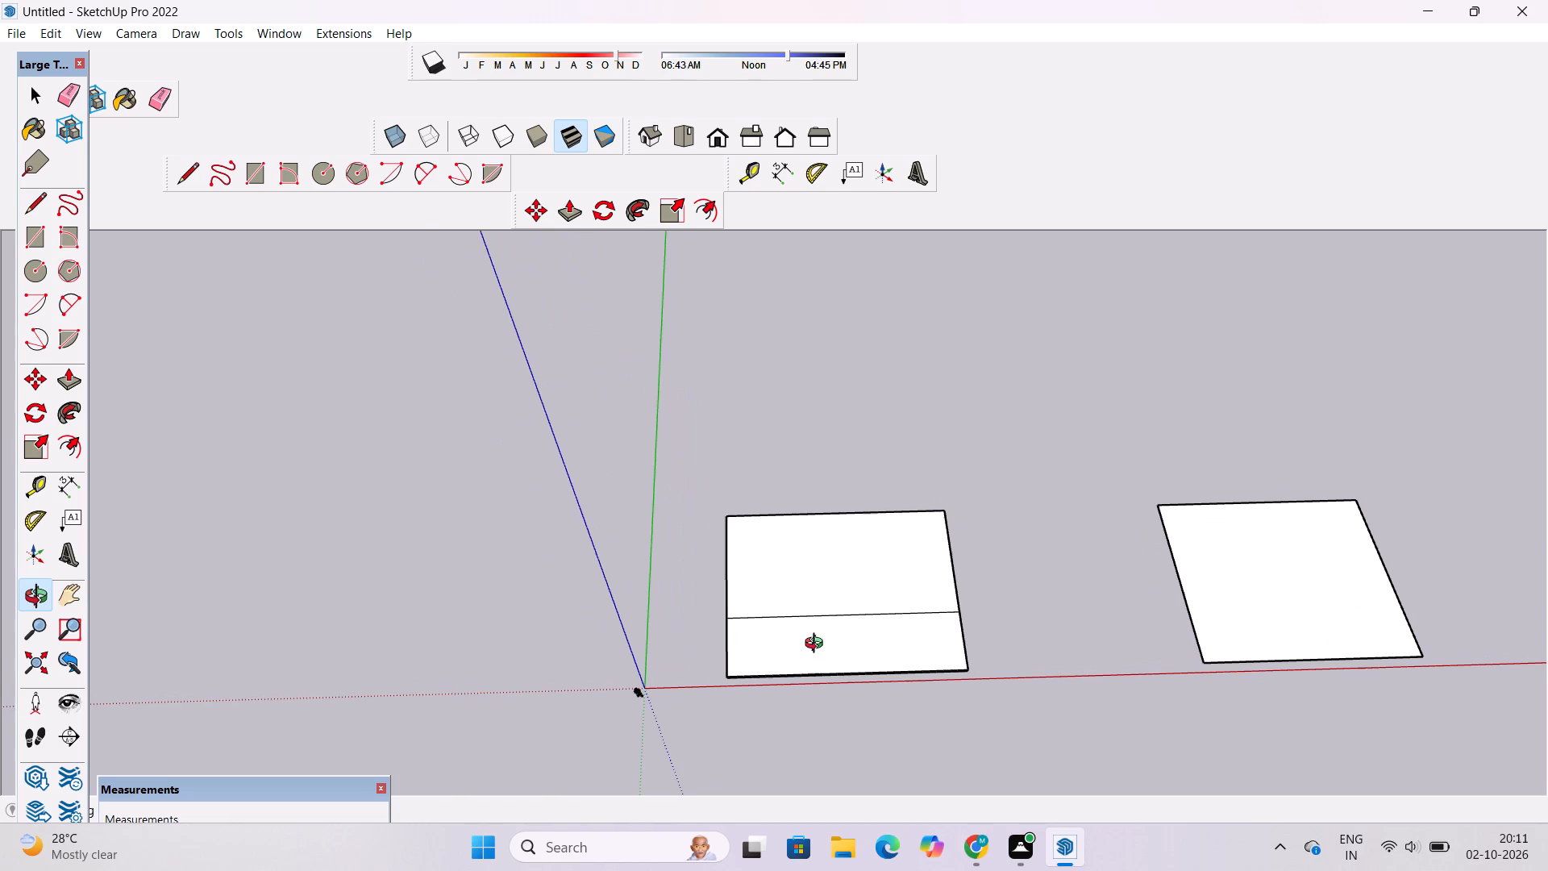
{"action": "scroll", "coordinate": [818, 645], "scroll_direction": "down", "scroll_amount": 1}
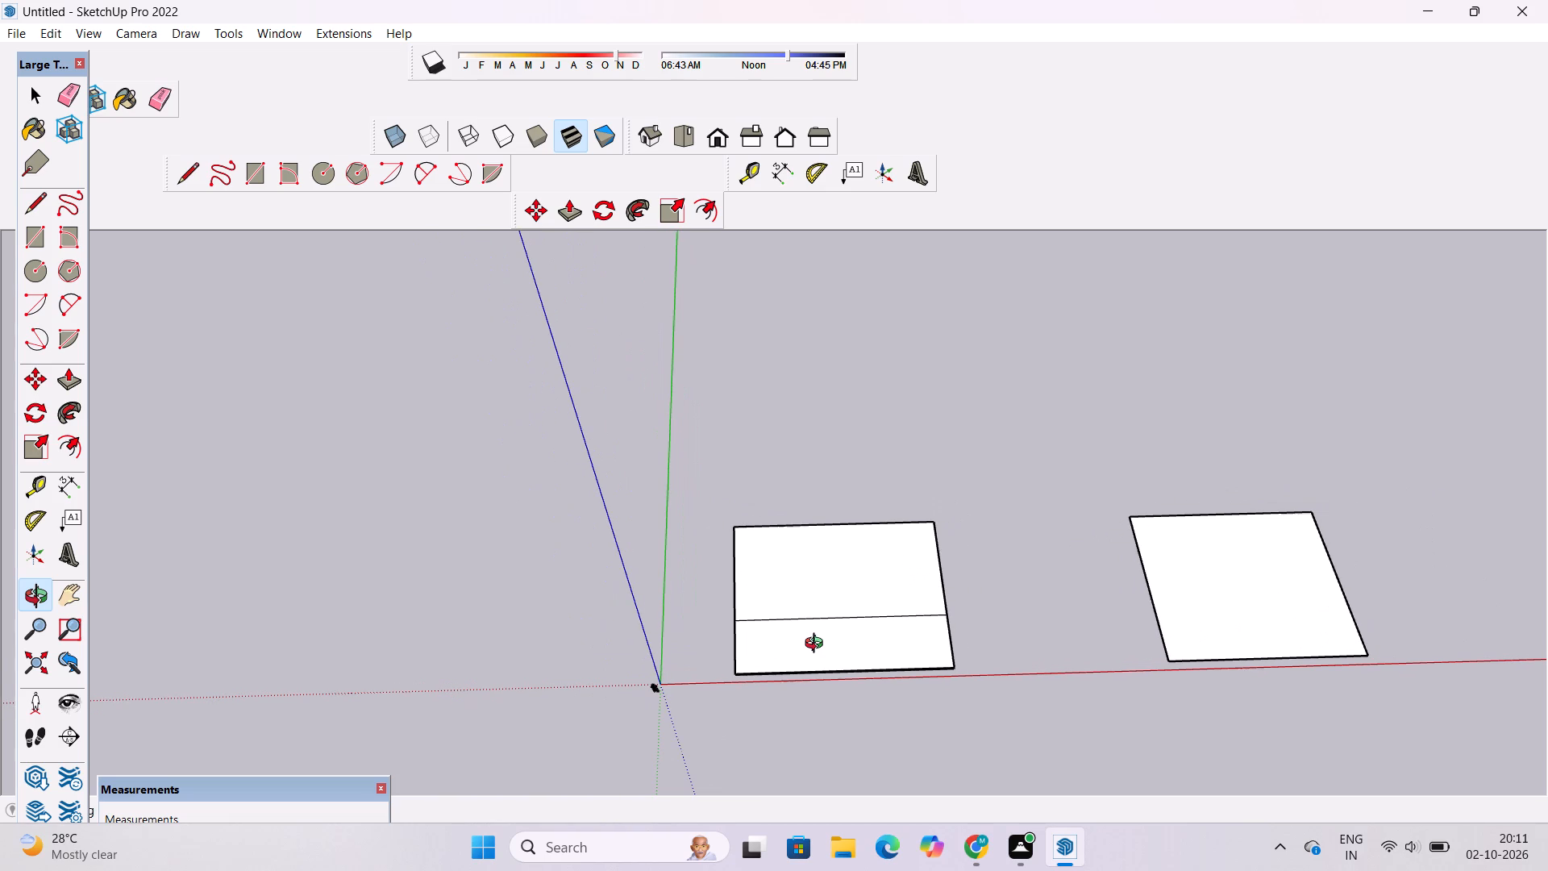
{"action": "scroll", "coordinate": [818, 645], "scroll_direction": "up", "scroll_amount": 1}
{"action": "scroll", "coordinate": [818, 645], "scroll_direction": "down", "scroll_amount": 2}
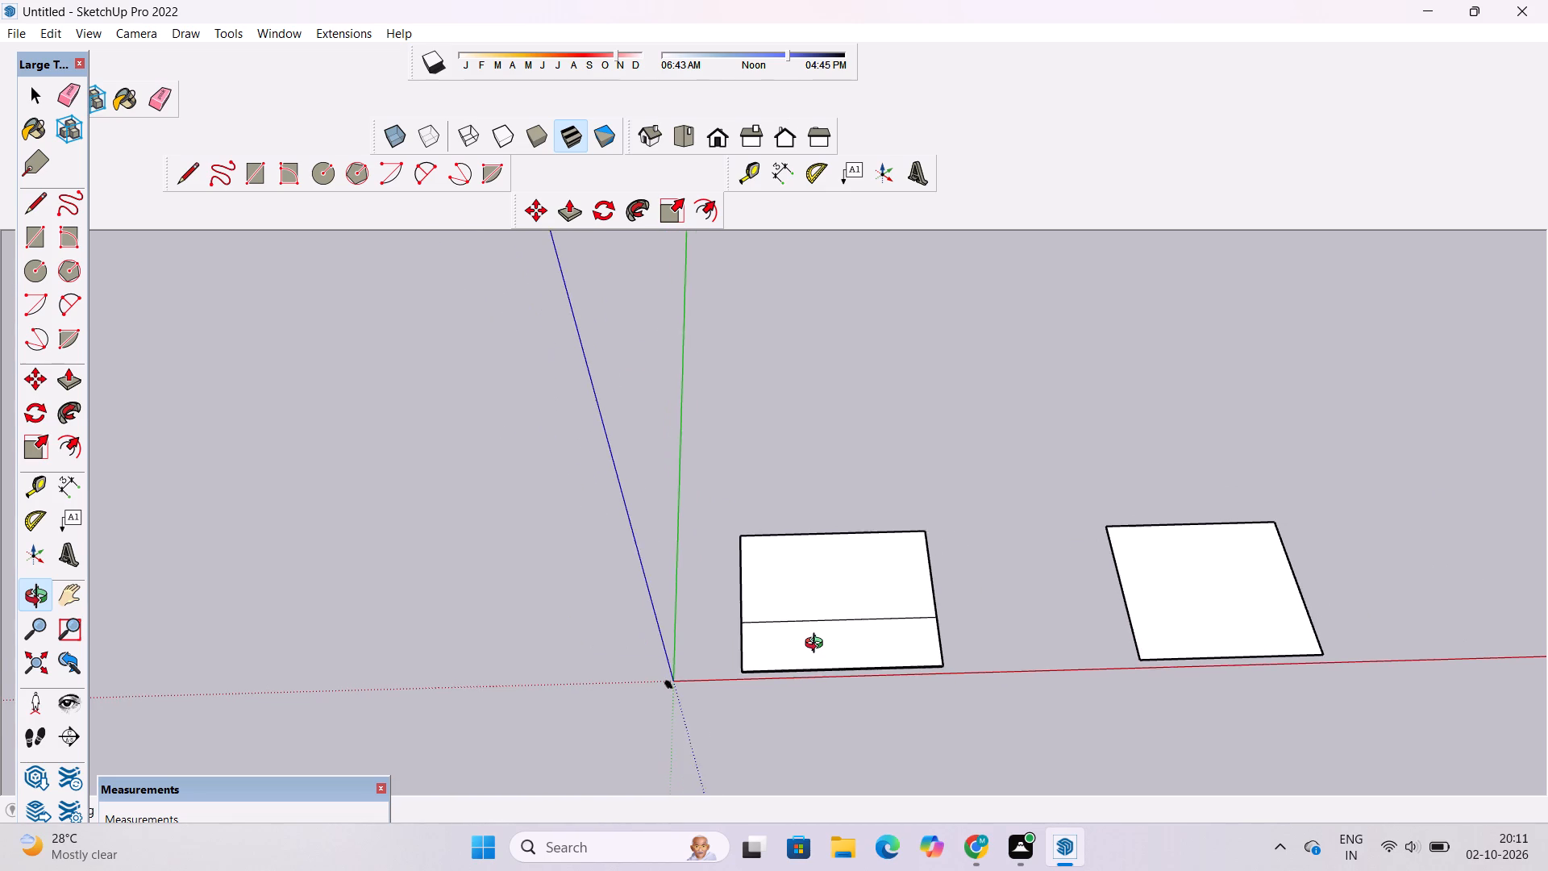
Push/Pull the slab's long rear side face, opposite the side beside the red axis, outward 10'.
{"action": "scroll", "coordinate": [818, 645], "scroll_direction": "down", "scroll_amount": 1}
{"action": "scroll", "coordinate": [873, 627], "scroll_direction": "up", "scroll_amount": 5}
{"action": "left_click_drag", "start_coordinate": [873, 627], "coordinate": [880, 677], "text": "shift"}
{"action": "left_click_drag", "start_coordinate": [822, 691], "coordinate": [927, 596]}
{"action": "scroll", "coordinate": [867, 656], "scroll_direction": "up", "scroll_amount": 7}
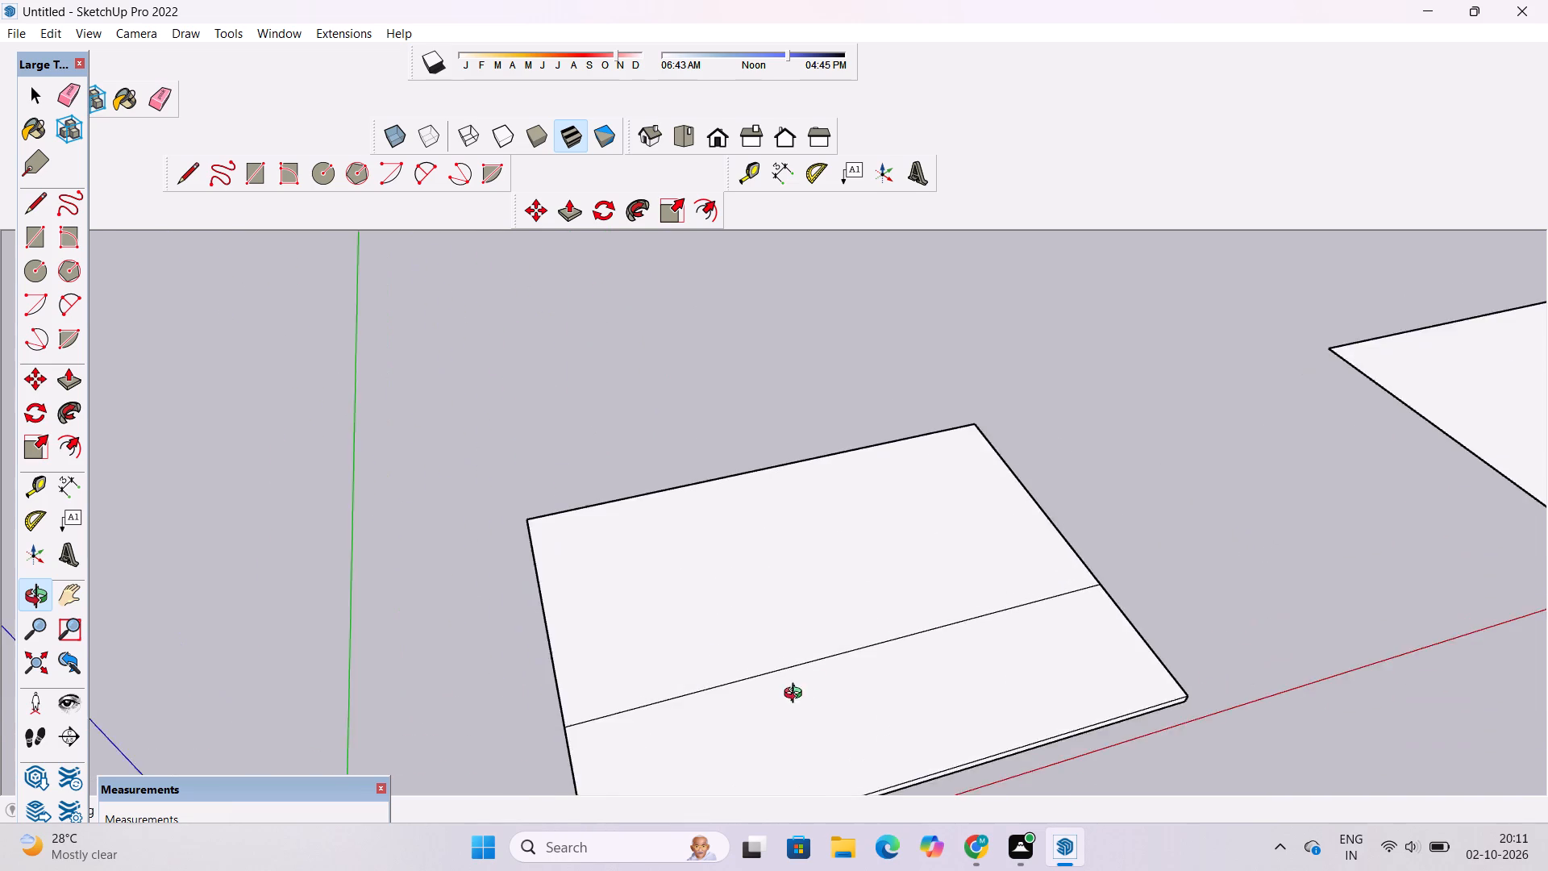
{"action": "scroll", "coordinate": [797, 695], "scroll_direction": "up", "scroll_amount": 3}
{"action": "left_click_drag", "start_coordinate": [767, 697], "coordinate": [826, 539], "text": "shift"}
{"action": "left_click_drag", "start_coordinate": [665, 634], "coordinate": [776, 586]}
{"action": "scroll", "coordinate": [797, 573], "scroll_direction": "down", "scroll_amount": 4}
{"action": "left_click_drag", "start_coordinate": [755, 586], "coordinate": [789, 605], "text": "shift"}
{"action": "left_click_drag", "start_coordinate": [785, 606], "coordinate": [816, 601]}
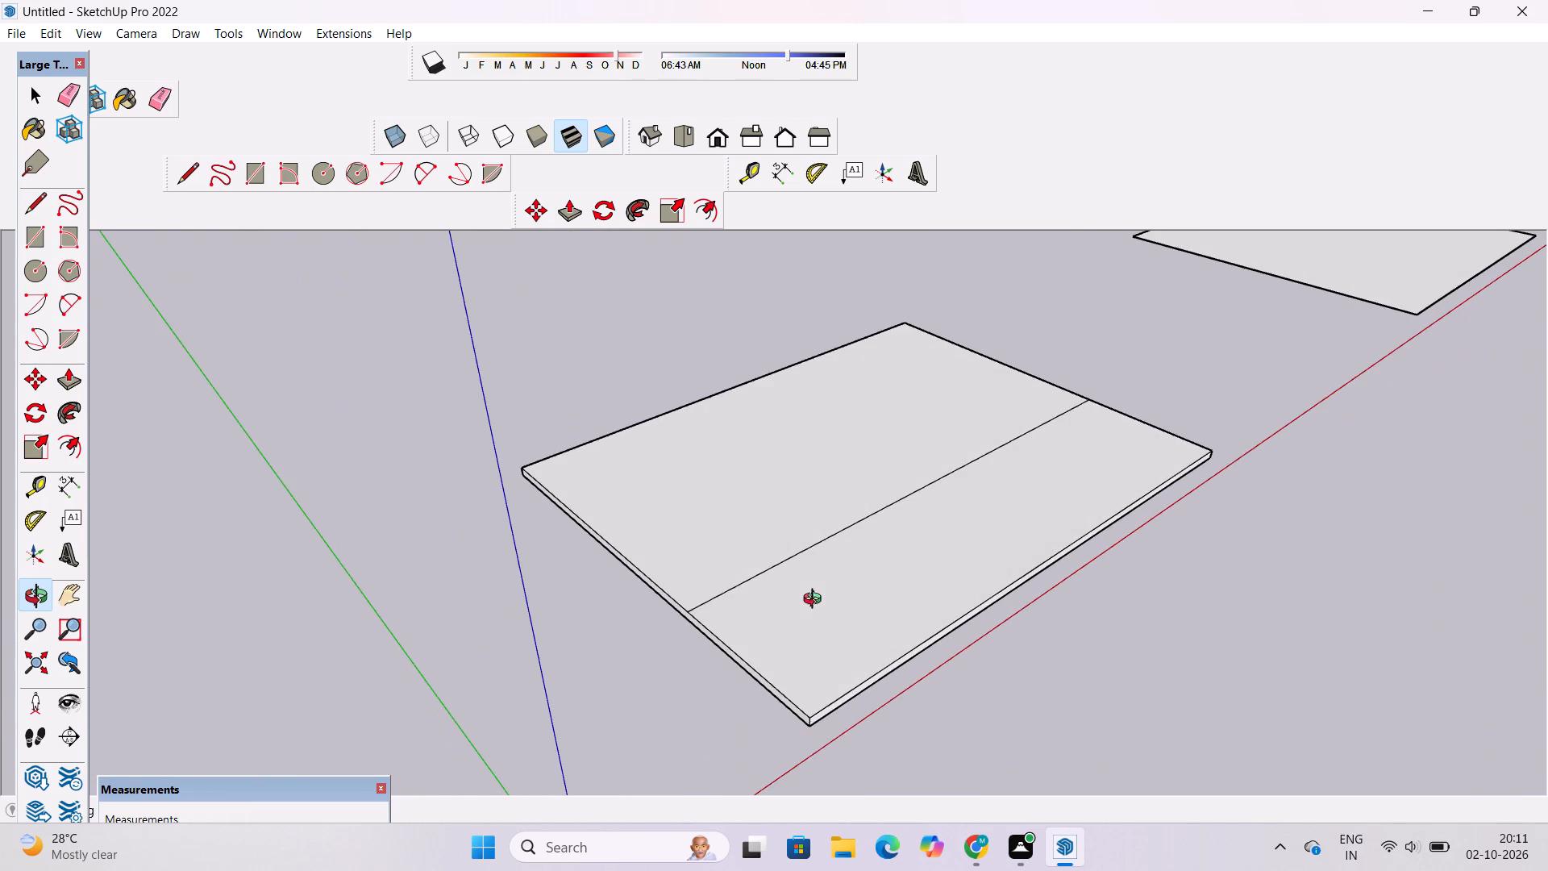
{"action": "left_click_drag", "start_coordinate": [816, 601], "coordinate": [826, 613], "text": "shift"}
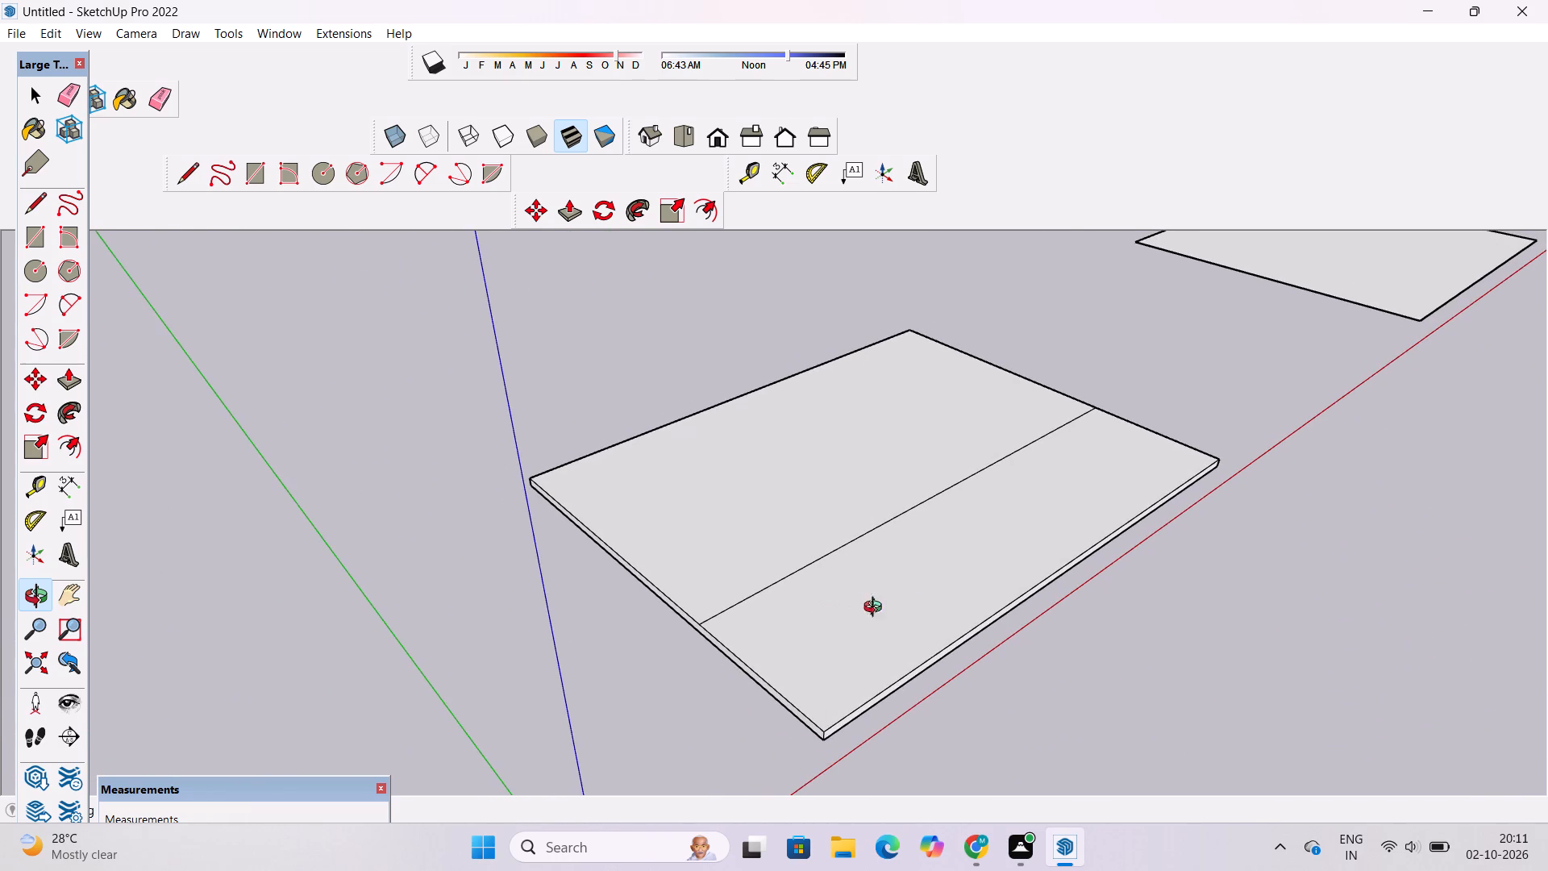
{"action": "left_click_drag", "start_coordinate": [926, 609], "coordinate": [810, 631]}
{"action": "left_click_drag", "start_coordinate": [811, 627], "coordinate": [854, 647], "text": "shift"}
{"action": "left_click_drag", "start_coordinate": [855, 648], "coordinate": [711, 641]}
{"action": "left_click_drag", "start_coordinate": [711, 640], "coordinate": [727, 664]}
{"action": "left_click_drag", "start_coordinate": [727, 664], "coordinate": [1034, 661]}
{"action": "scroll", "coordinate": [1008, 648], "scroll_direction": "down", "scroll_amount": 5}
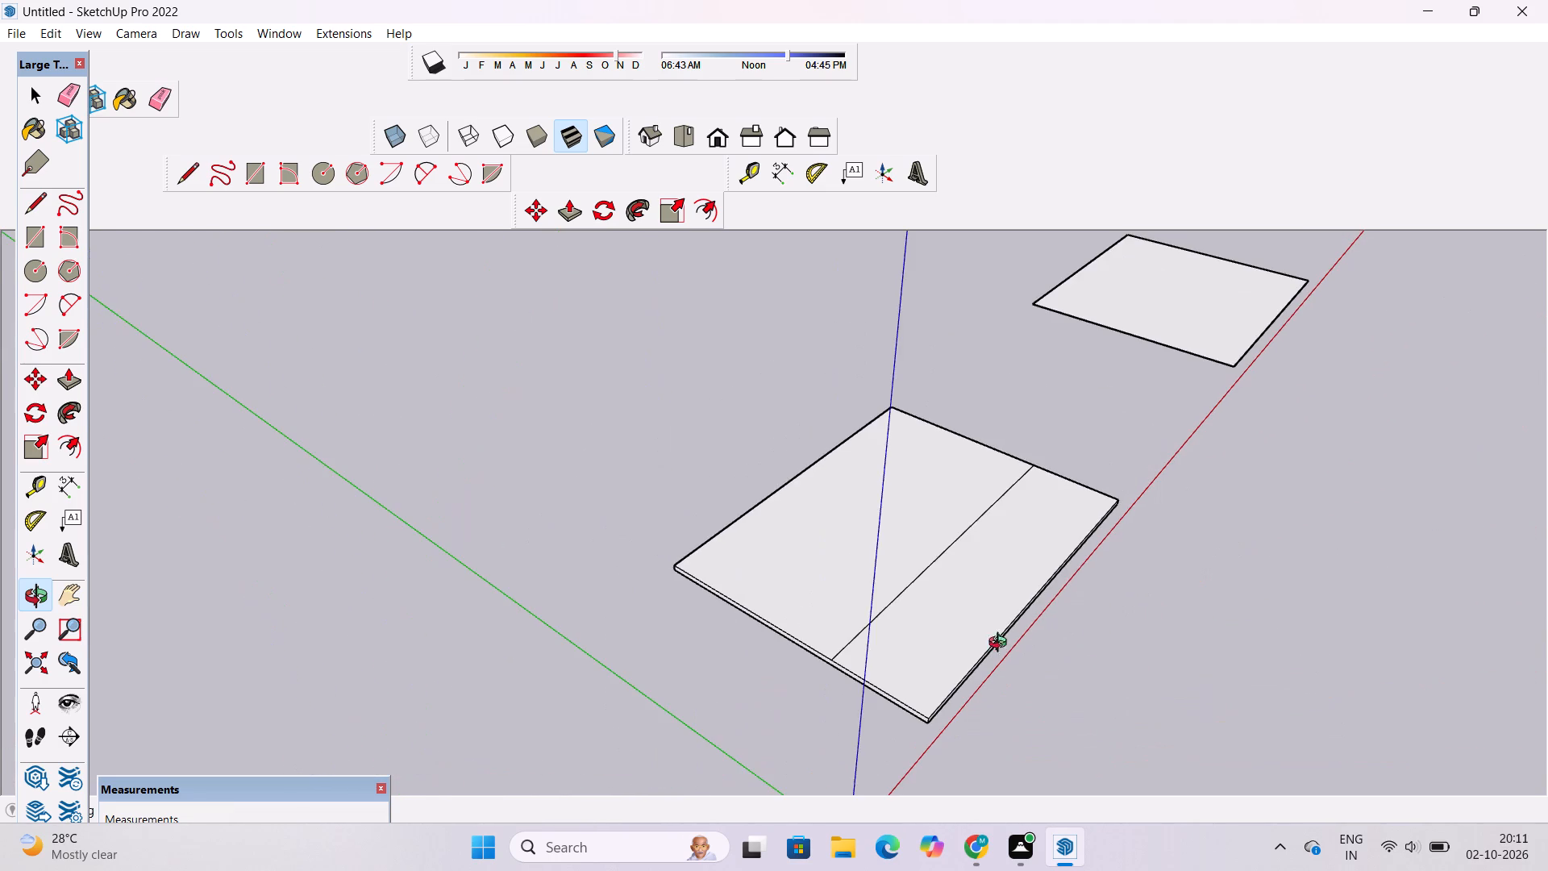
{"action": "scroll", "coordinate": [940, 642], "scroll_direction": "up", "scroll_amount": 3}
{"action": "left_click_drag", "start_coordinate": [802, 638], "coordinate": [967, 605]}
{"action": "left_click_drag", "start_coordinate": [850, 618], "coordinate": [990, 620]}
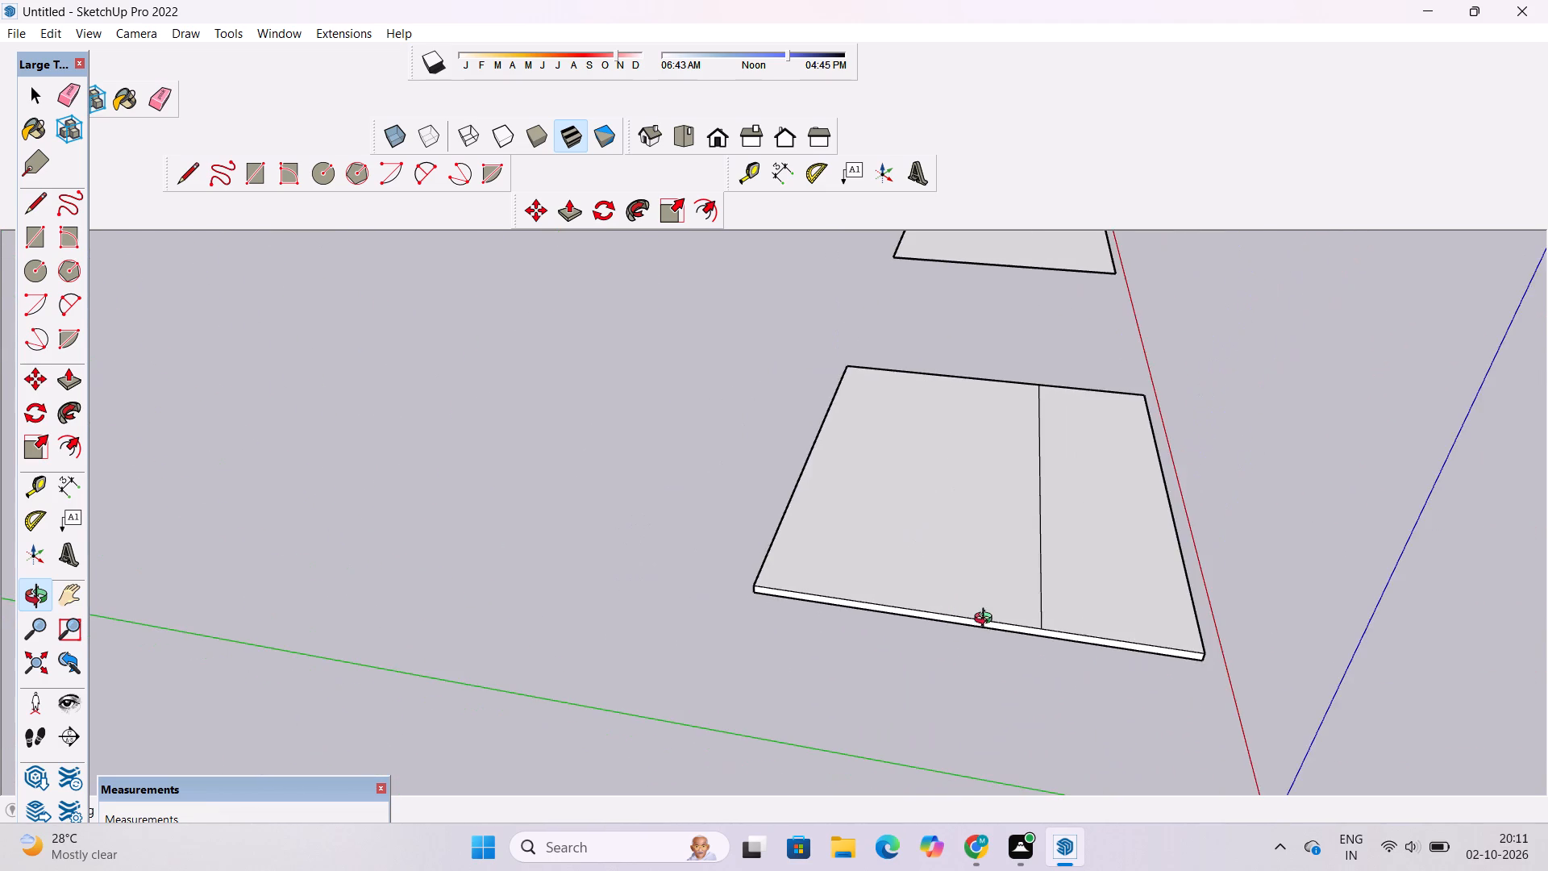
{"action": "left_click_drag", "start_coordinate": [932, 625], "coordinate": [1042, 611]}
{"action": "scroll", "coordinate": [963, 615], "scroll_direction": "up", "scroll_amount": 4}
{"action": "left_click_drag", "start_coordinate": [958, 613], "coordinate": [981, 689], "text": "shift"}
{"action": "left_click_drag", "start_coordinate": [821, 653], "coordinate": [1060, 605]}
{"action": "left_click_drag", "start_coordinate": [1012, 600], "coordinate": [1006, 642], "text": "shift"}
{"action": "left_click_drag", "start_coordinate": [963, 626], "coordinate": [963, 652]}
{"action": "left_click_drag", "start_coordinate": [972, 640], "coordinate": [1004, 631]}
{"action": "key", "text": "p"}
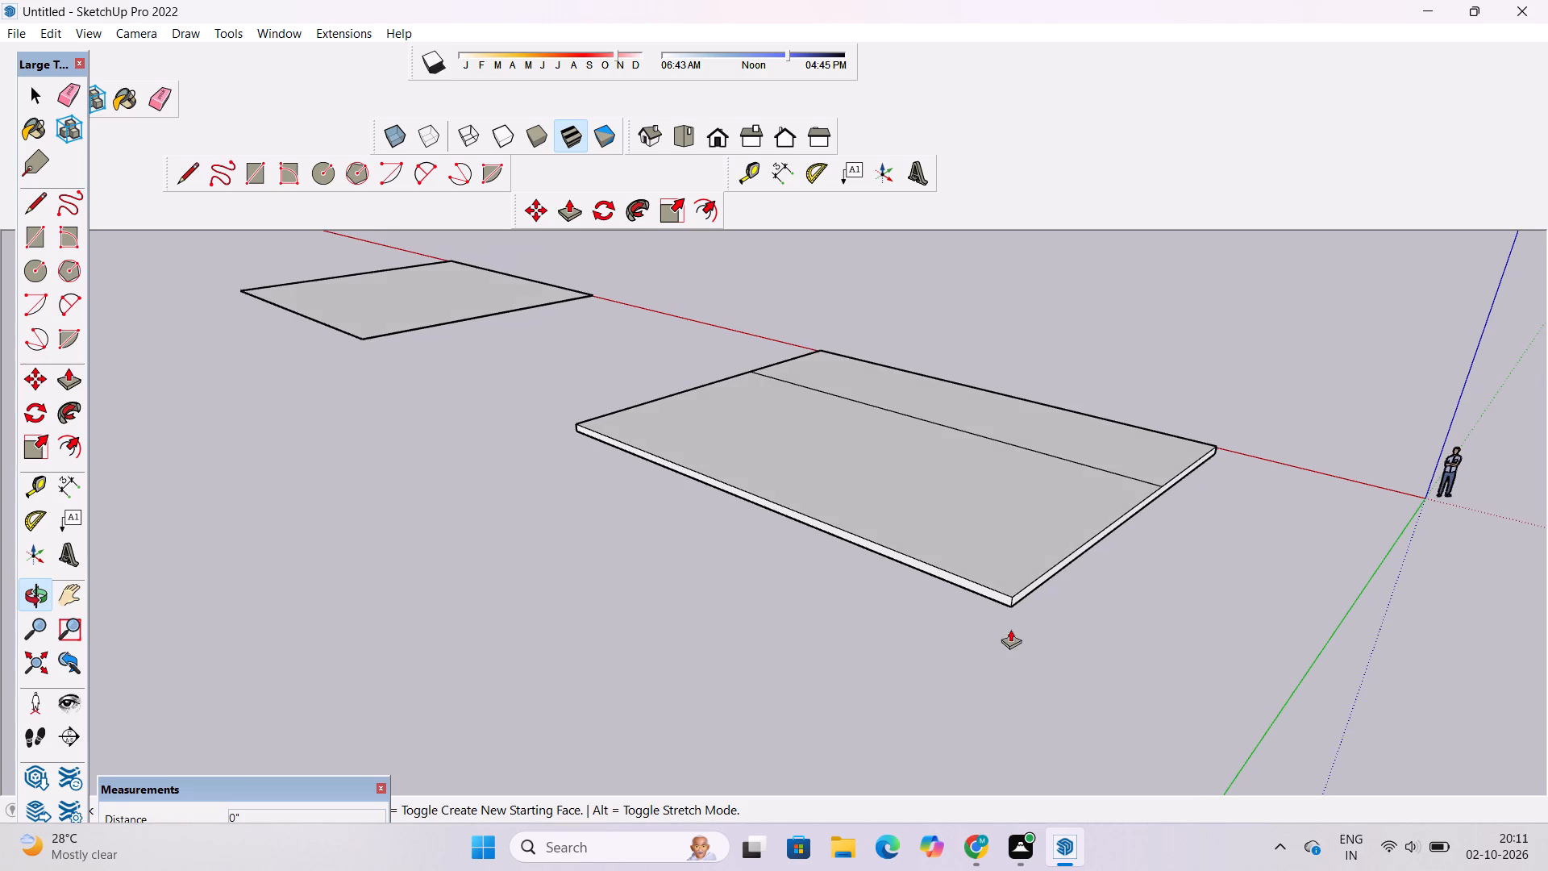
{"action": "scroll", "coordinate": [959, 566], "scroll_direction": "up", "scroll_amount": 5}
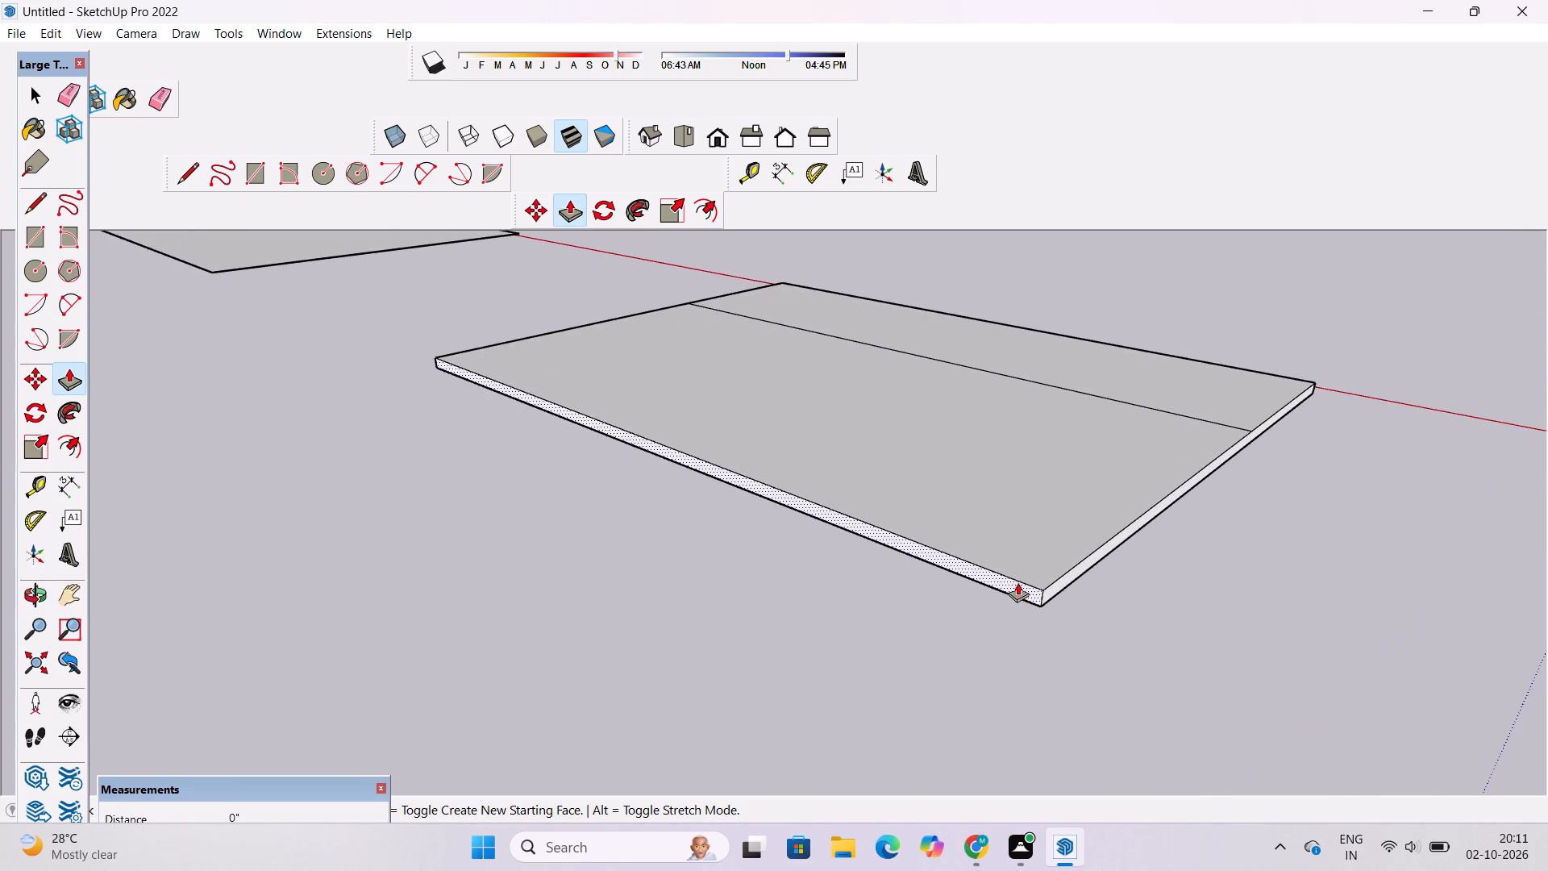
{"action": "scroll", "coordinate": [1017, 582], "scroll_direction": "down", "scroll_amount": 3}
{"action": "left_click", "coordinate": [1017, 582]}
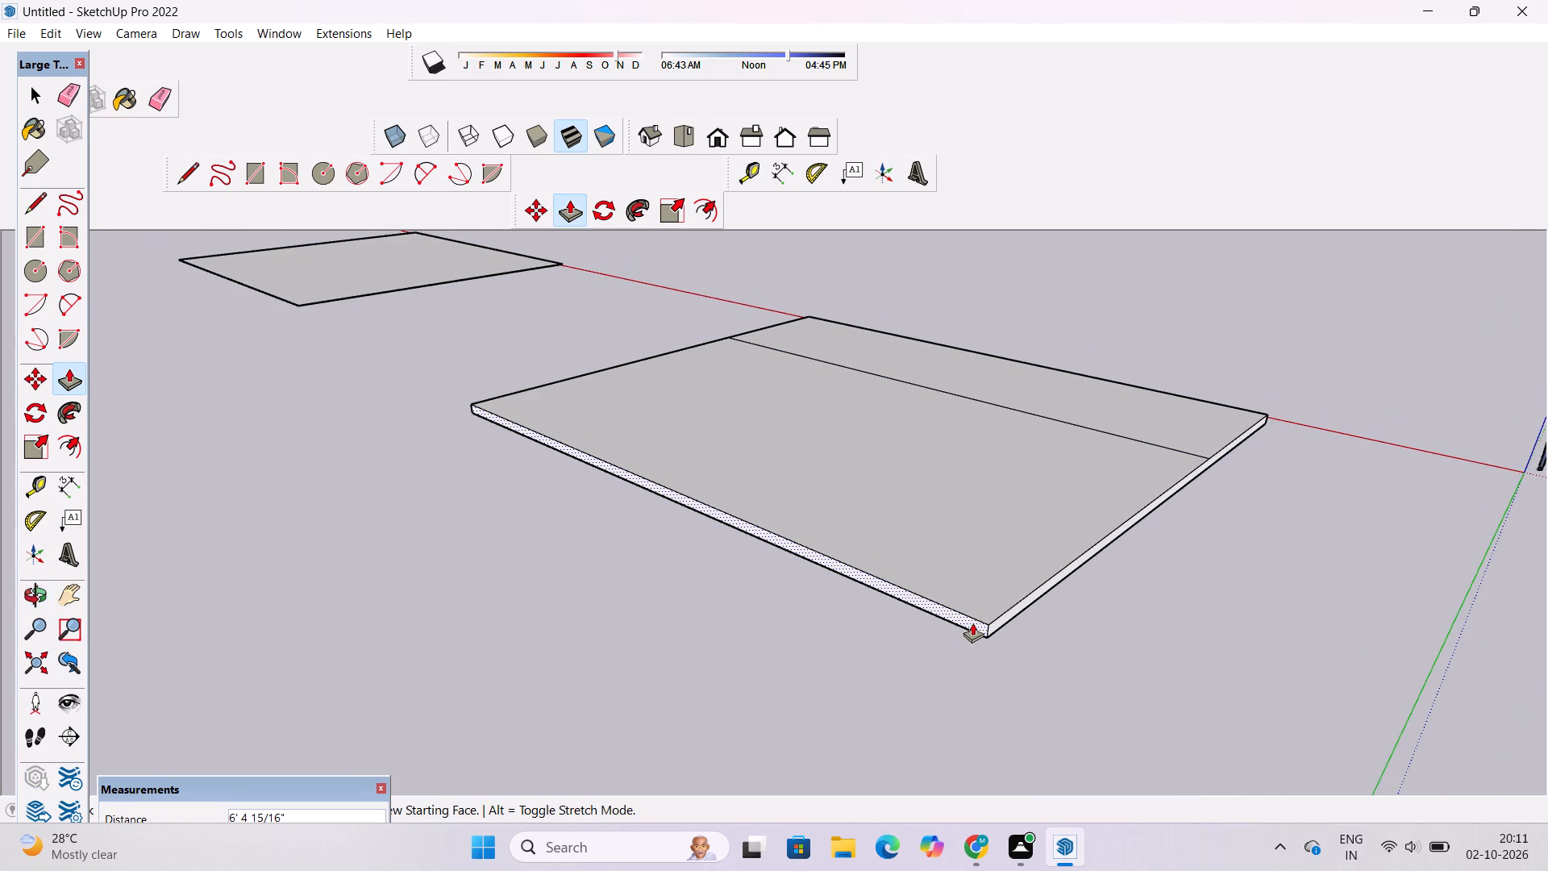
{"action": "type", "text": "10'"}
{"action": "key", "text": "Return"}
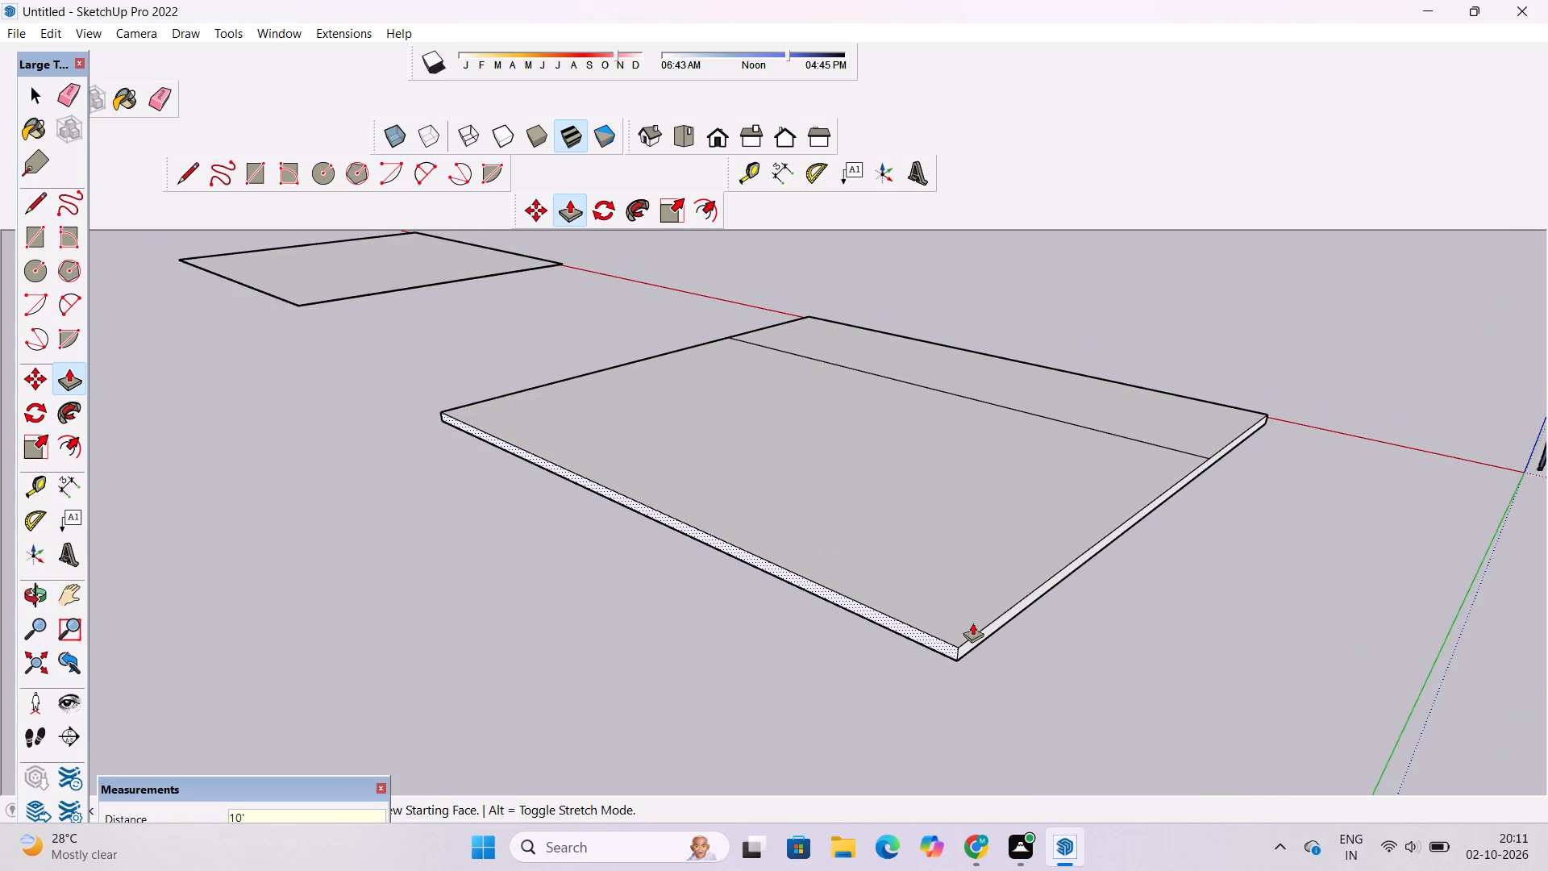
Place a Tape Measure guide parallel to the top face's dividing line, 2' from it toward the slab's rear edge.
{"action": "key", "text": "o"}
{"action": "scroll", "coordinate": [820, 639], "scroll_direction": "down", "scroll_amount": 11}
{"action": "left_click_drag", "start_coordinate": [1139, 562], "coordinate": [714, 689]}
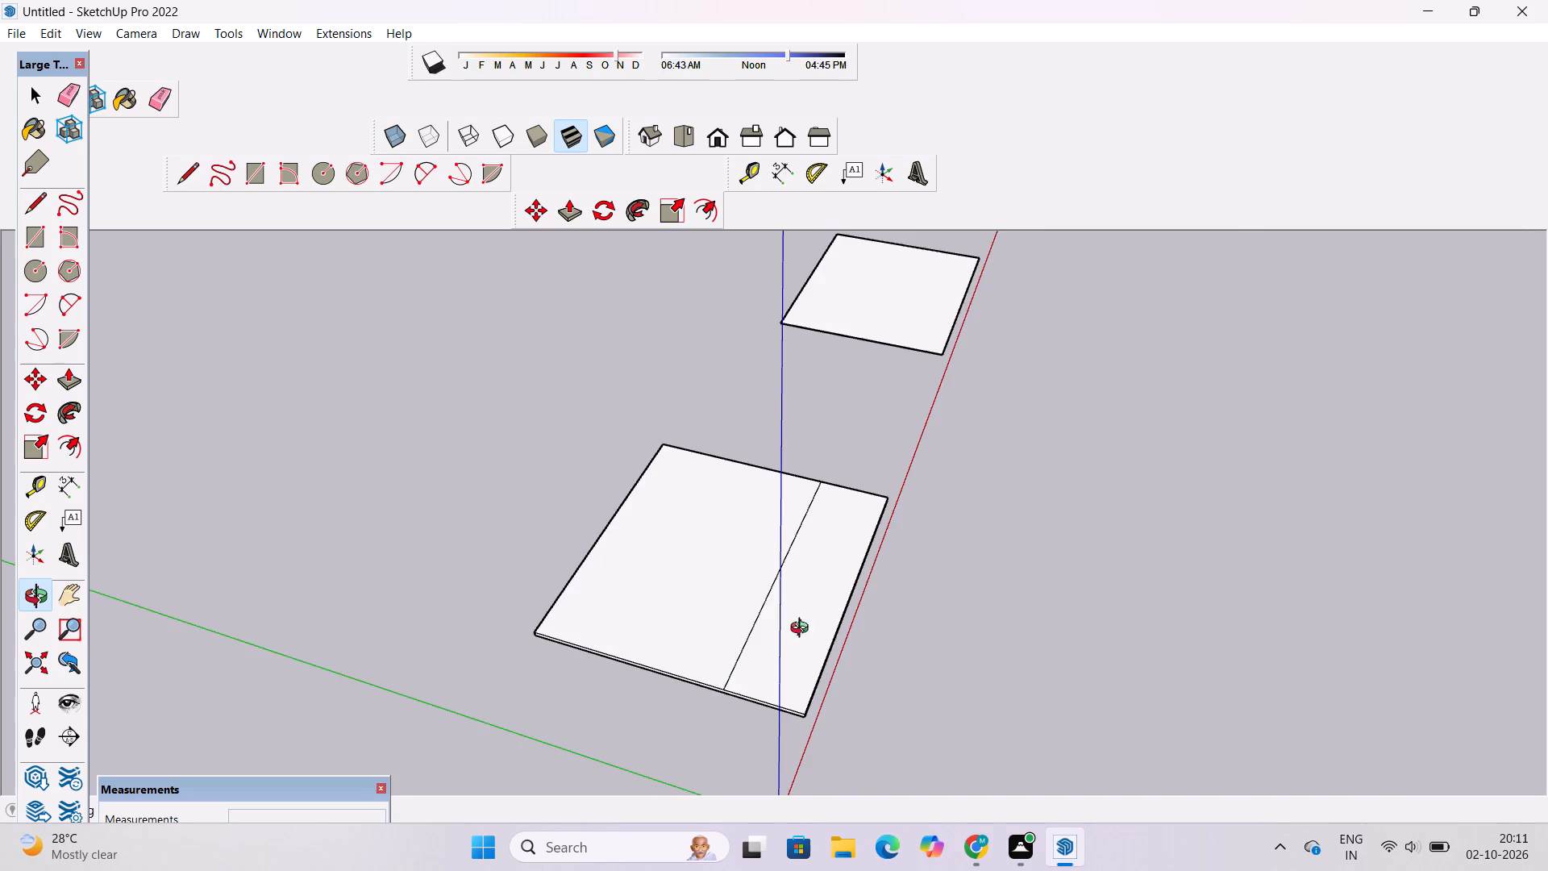
{"action": "scroll", "coordinate": [822, 610], "scroll_direction": "up", "scroll_amount": 5}
{"action": "scroll", "coordinate": [711, 648], "scroll_direction": "up", "scroll_amount": 3}
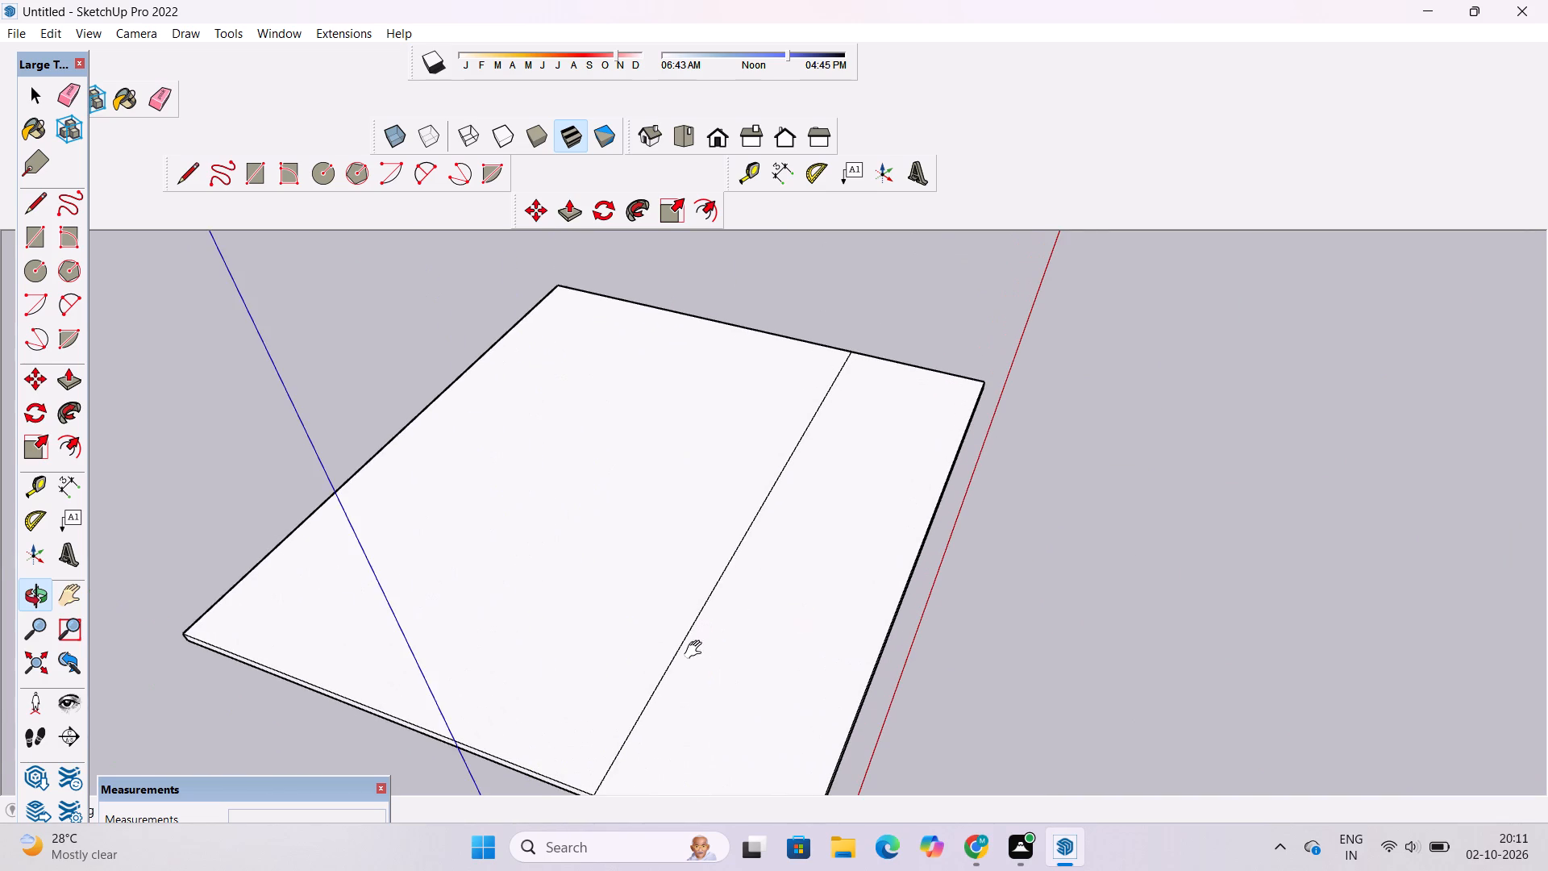
{"action": "left_click_drag", "start_coordinate": [697, 650], "coordinate": [826, 650], "text": "shift"}
{"action": "left_click_drag", "start_coordinate": [816, 679], "coordinate": [804, 606]}
{"action": "scroll", "coordinate": [802, 603], "scroll_direction": "down", "scroll_amount": 4}
{"action": "left_click_drag", "start_coordinate": [757, 644], "coordinate": [754, 603], "text": "shift"}
{"action": "left_click_drag", "start_coordinate": [747, 603], "coordinate": [800, 611]}
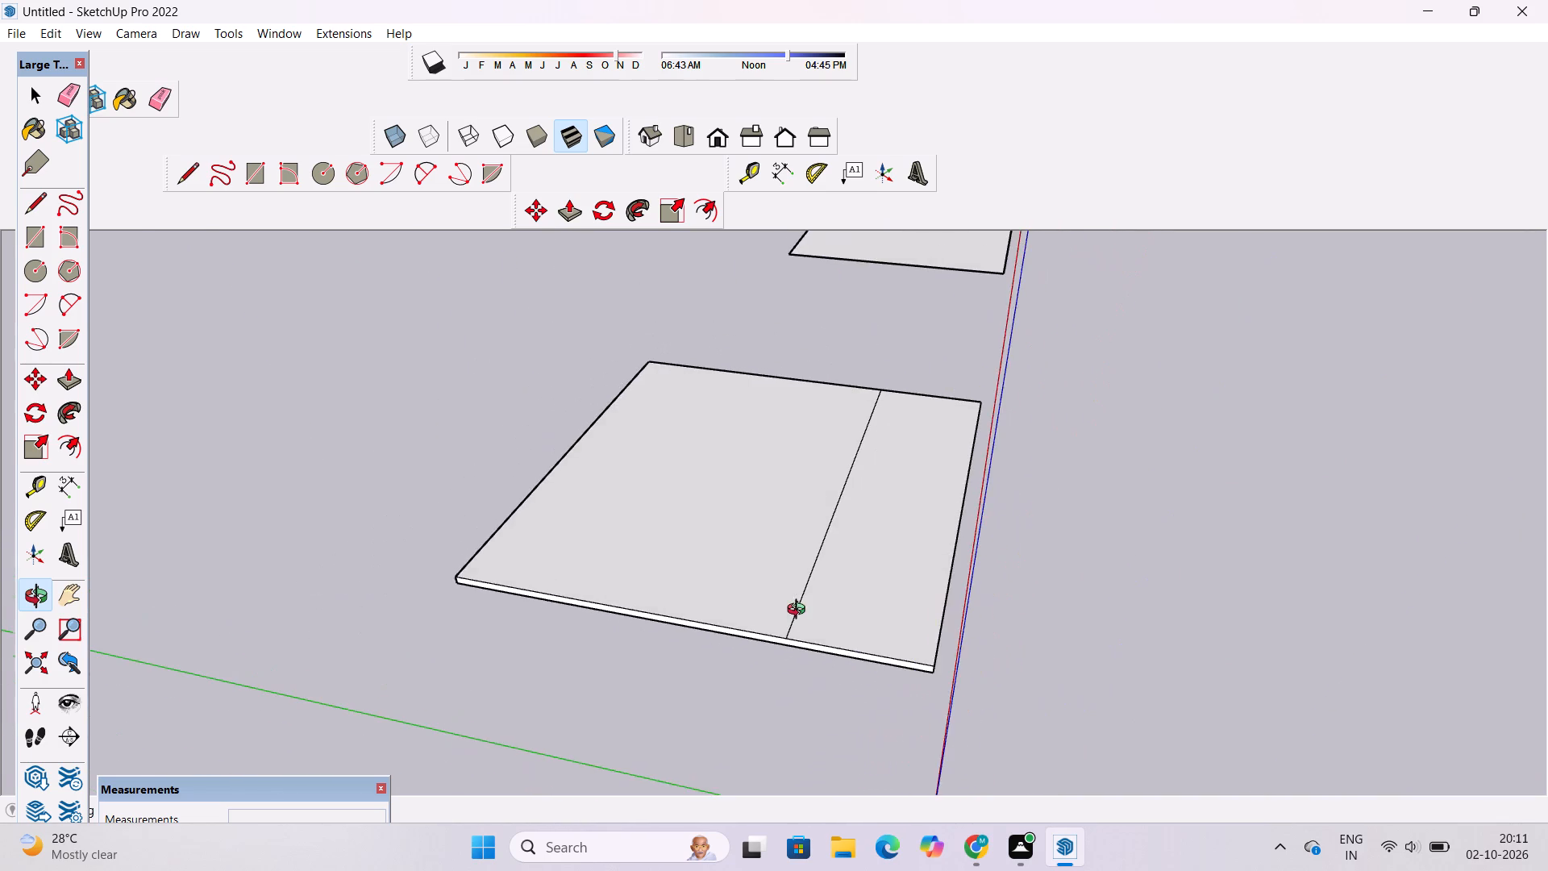
{"action": "scroll", "coordinate": [800, 611], "scroll_direction": "up", "scroll_amount": 1}
{"action": "left_click_drag", "start_coordinate": [789, 625], "coordinate": [762, 611], "text": "shift"}
{"action": "left_click_drag", "start_coordinate": [745, 613], "coordinate": [751, 624]}
{"action": "scroll", "coordinate": [751, 624], "scroll_direction": "up", "scroll_amount": 2}
{"action": "left_click_drag", "start_coordinate": [755, 624], "coordinate": [755, 634], "text": "shift"}
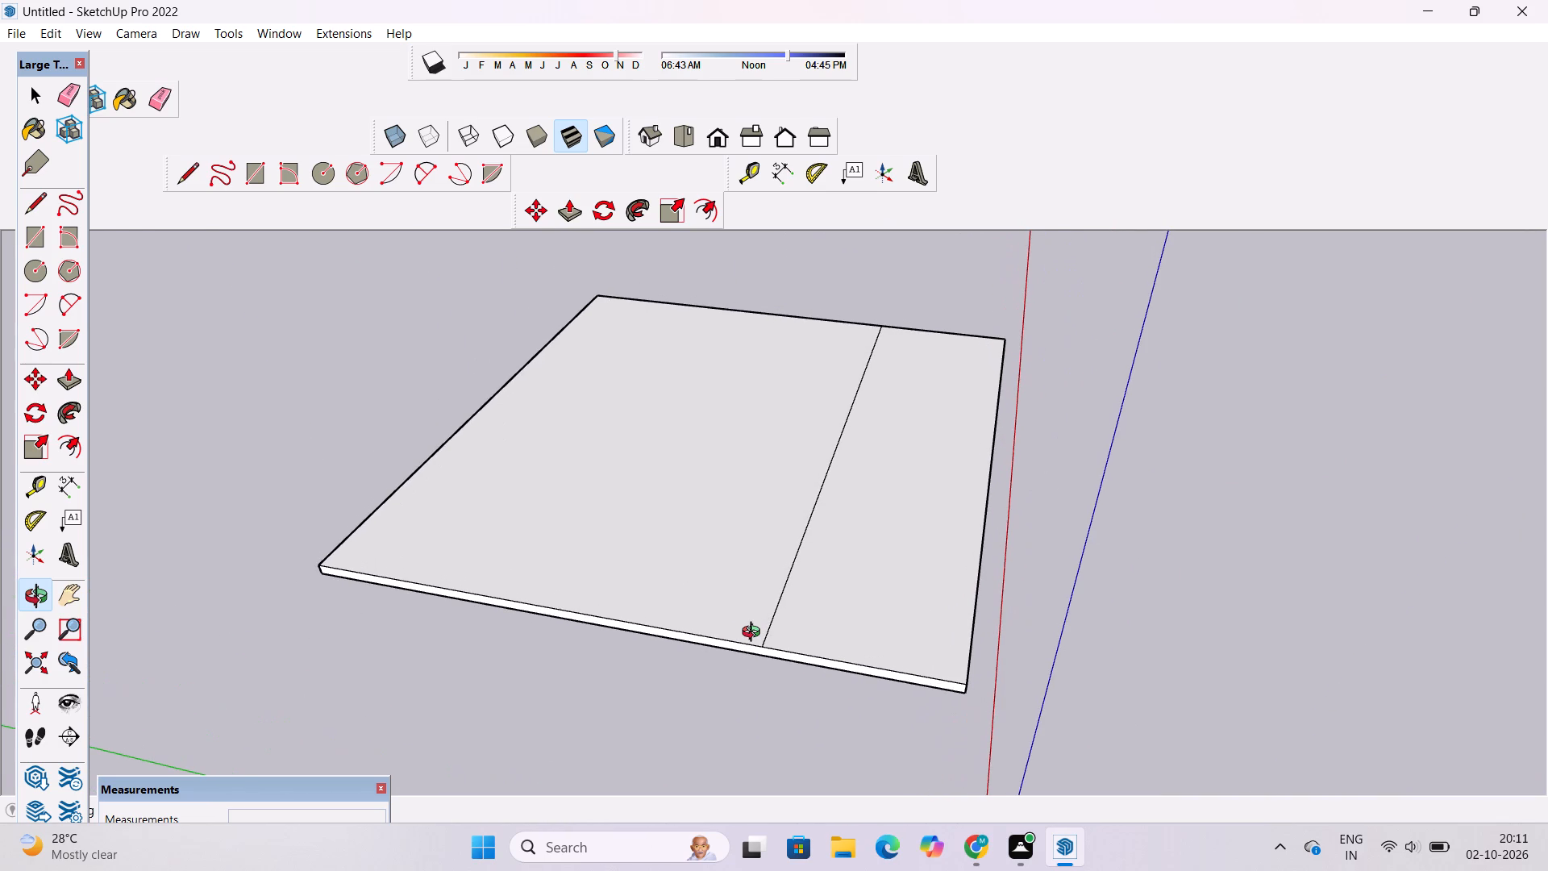
{"action": "key", "text": "t"}
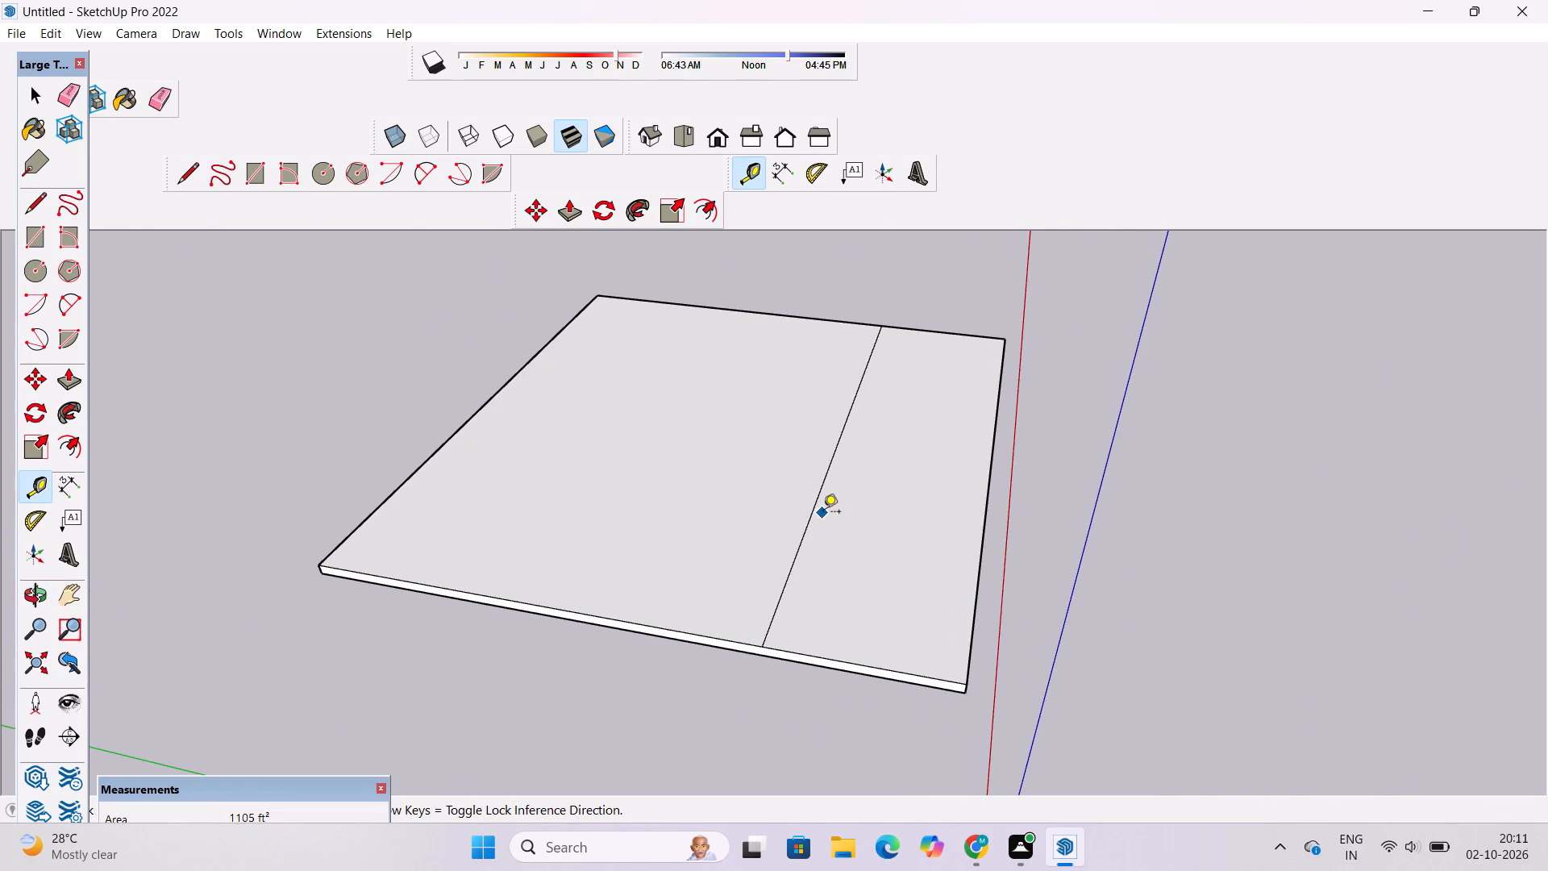
{"action": "left_click", "coordinate": [838, 448]}
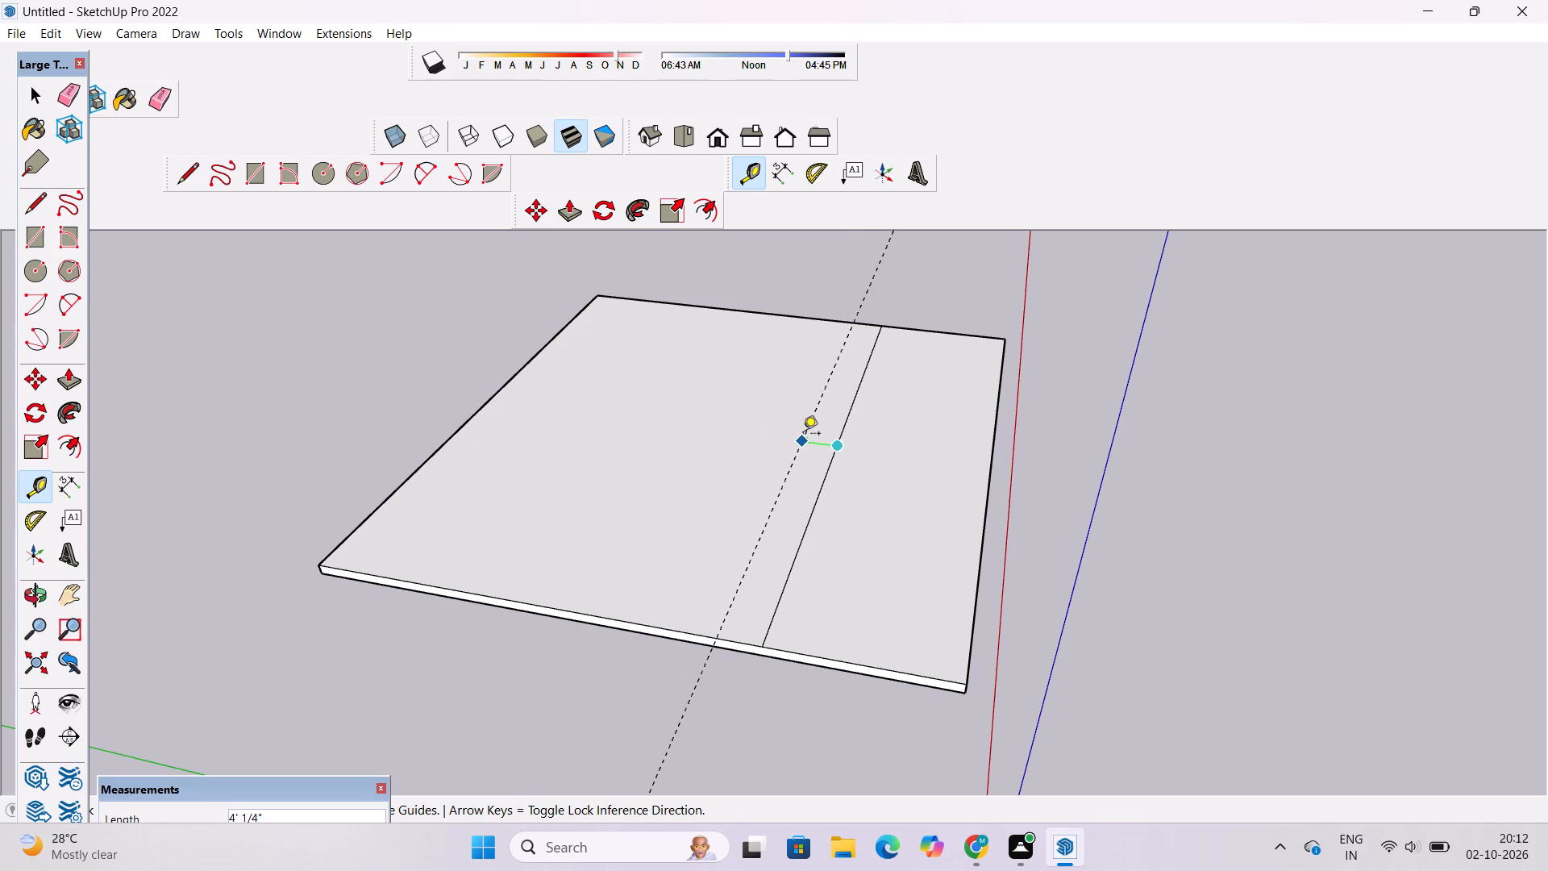
{"action": "scroll", "coordinate": [803, 435], "scroll_direction": "up", "scroll_amount": 1}
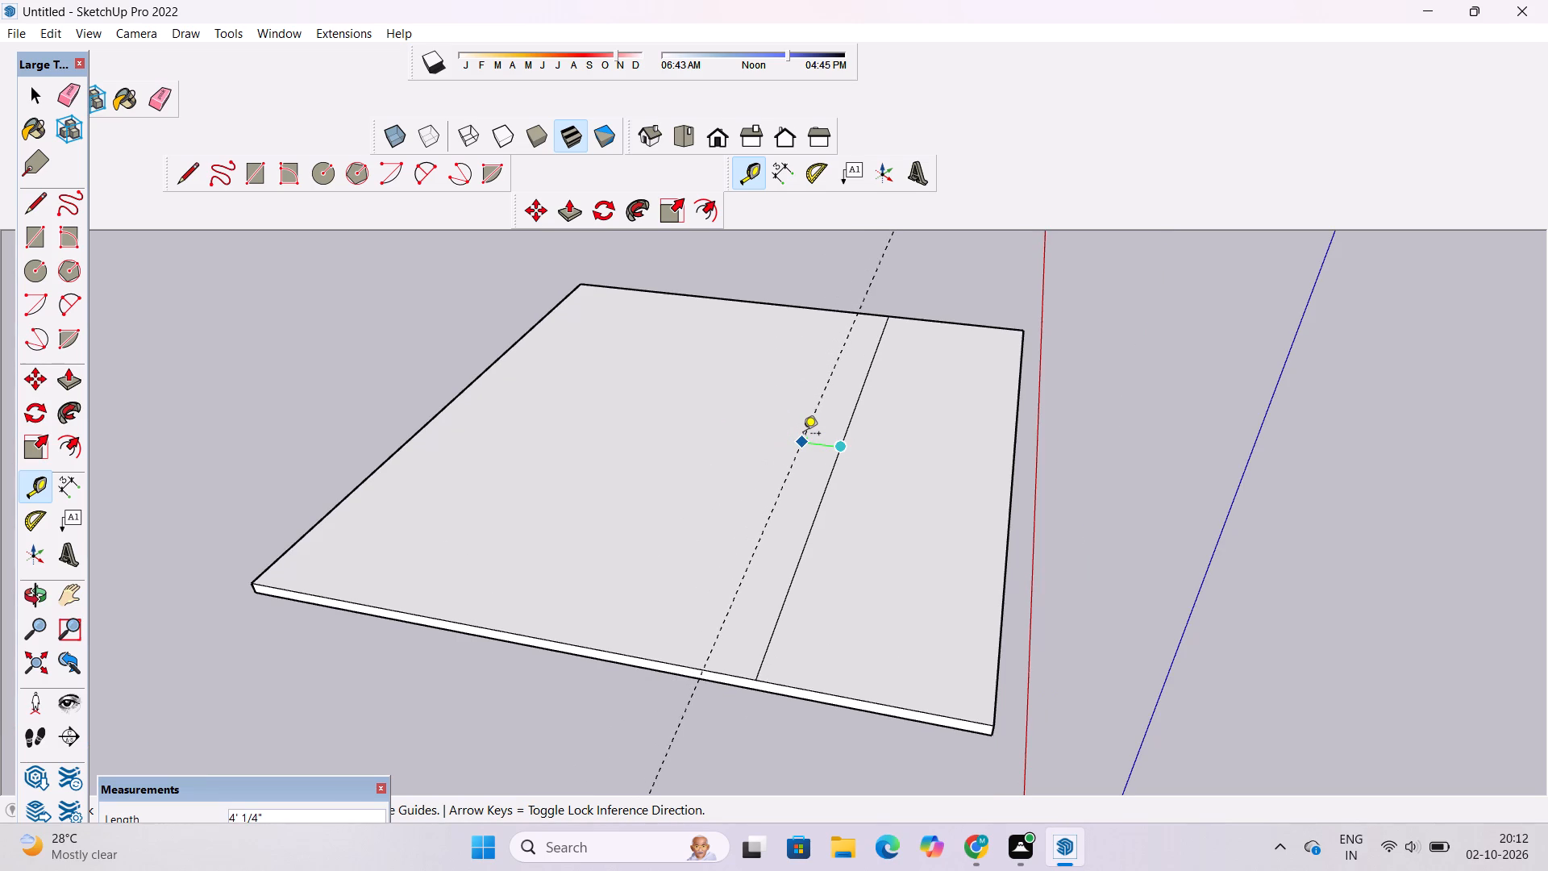
{"action": "type", "text": "2'"}
{"action": "key", "text": "Return"}
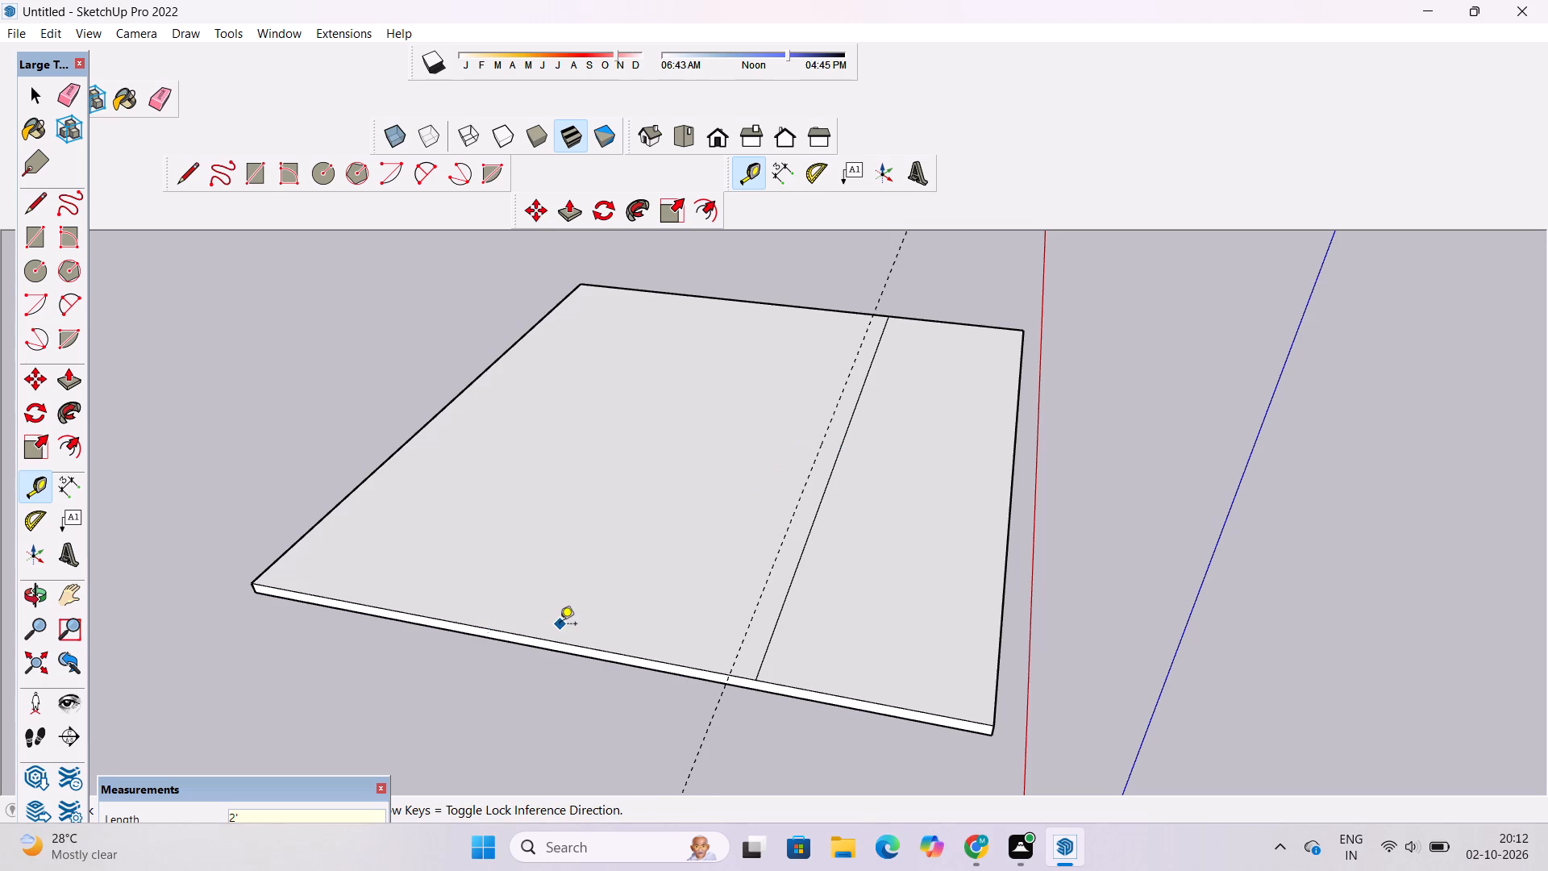
Place a Tape Measure guide parallel to the top edge of the end nearest the origin, 2' inward from it.
{"action": "left_click", "coordinate": [564, 642]}
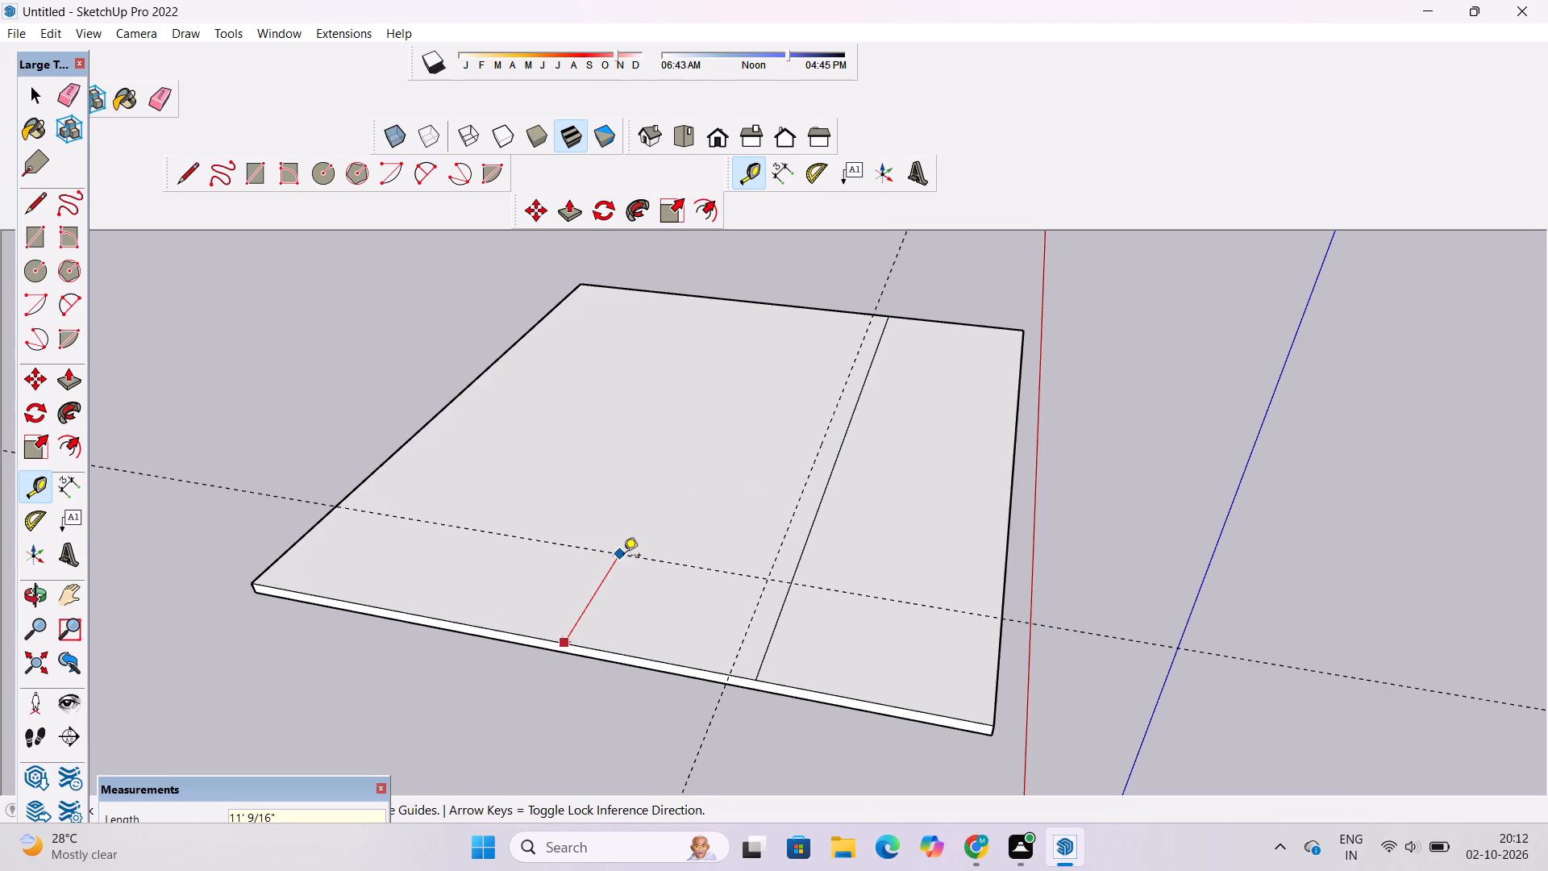
{"action": "type", "text": "2'"}
{"action": "key", "text": "Return"}
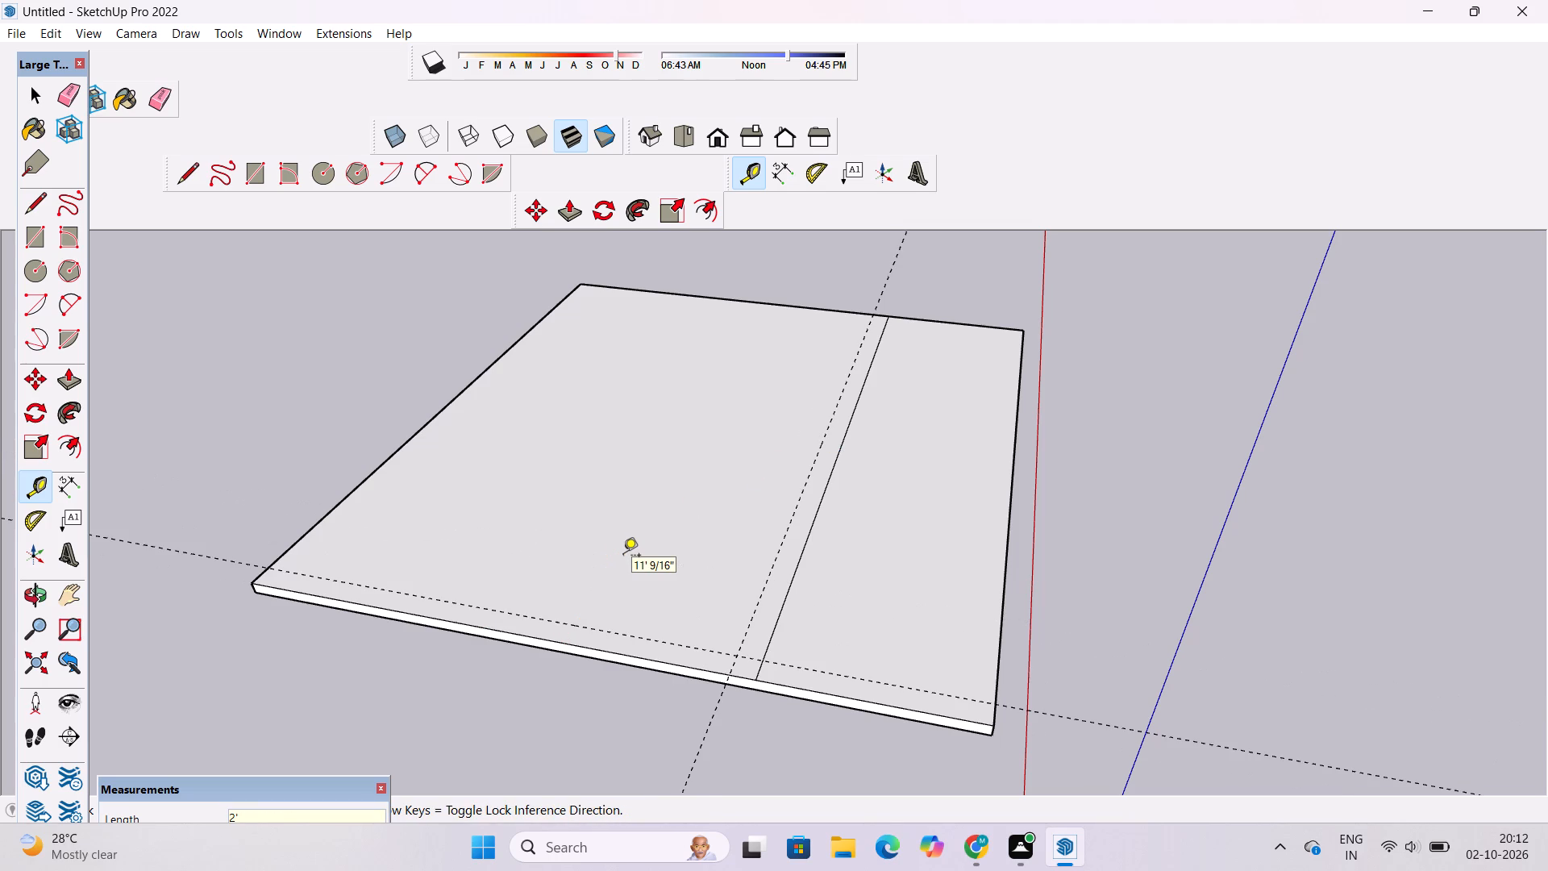
Draw a 43' line along the end-edge guide, from the slab's rear top edge to the existing dividing line.
{"action": "key", "text": "l"}
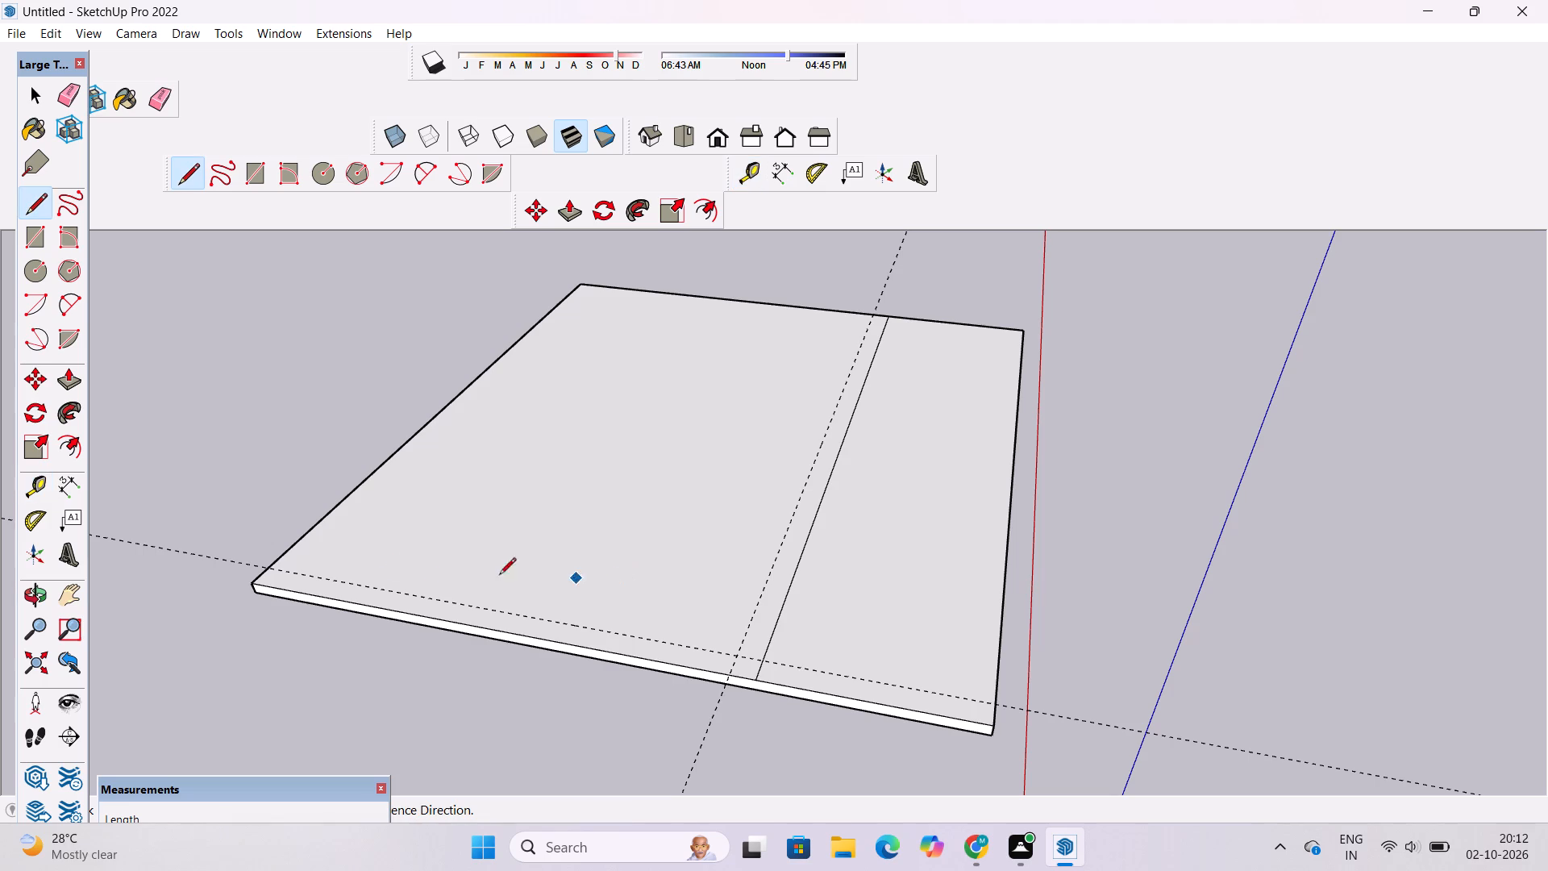
{"action": "left_click", "coordinate": [268, 569]}
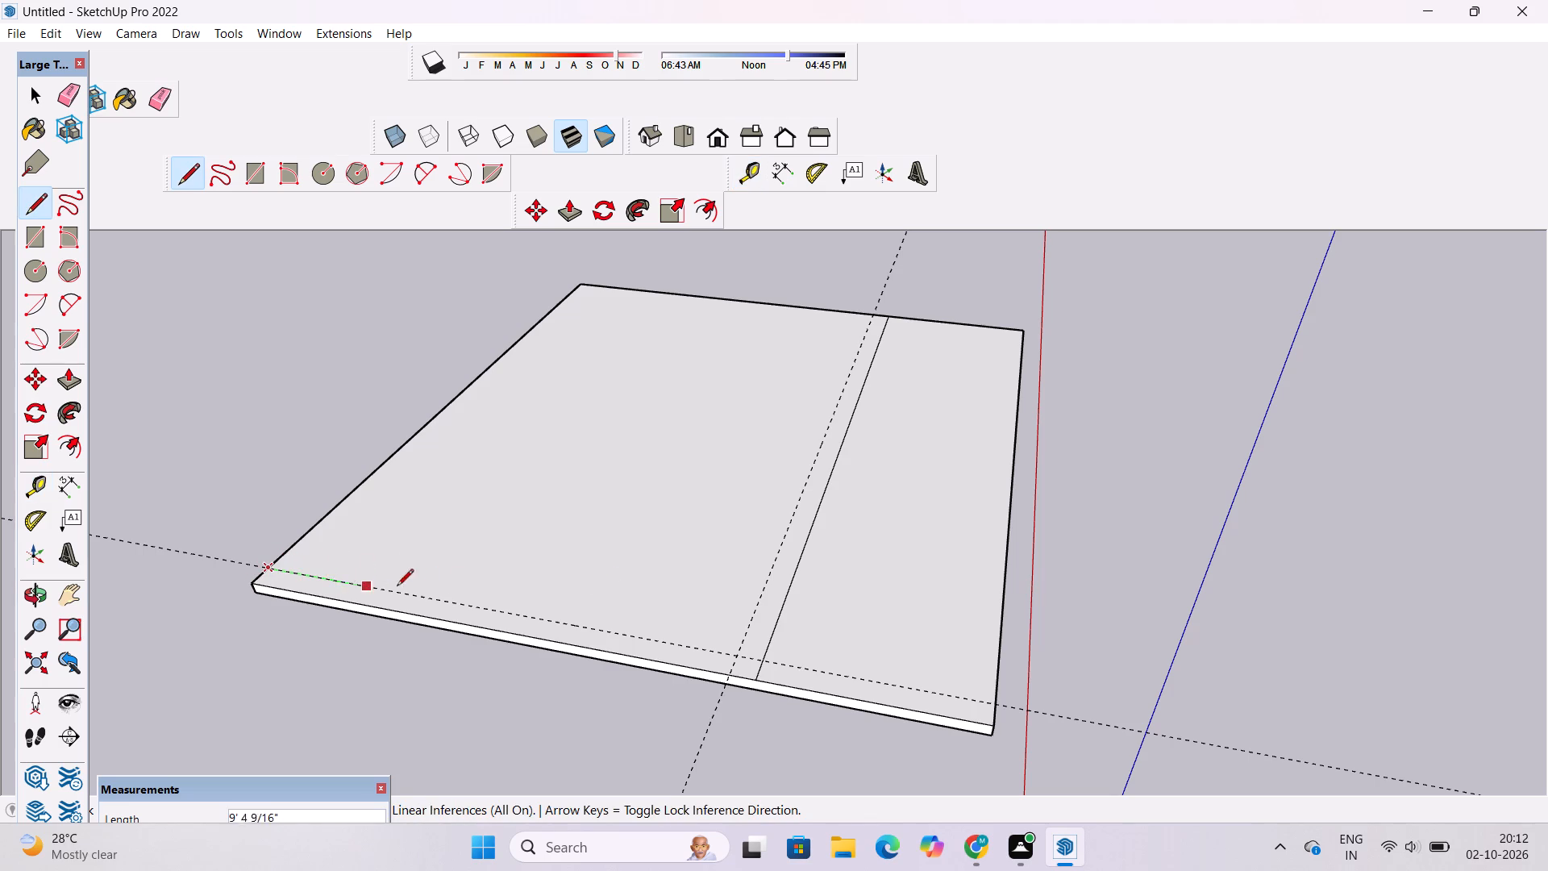
{"action": "left_click", "coordinate": [761, 659]}
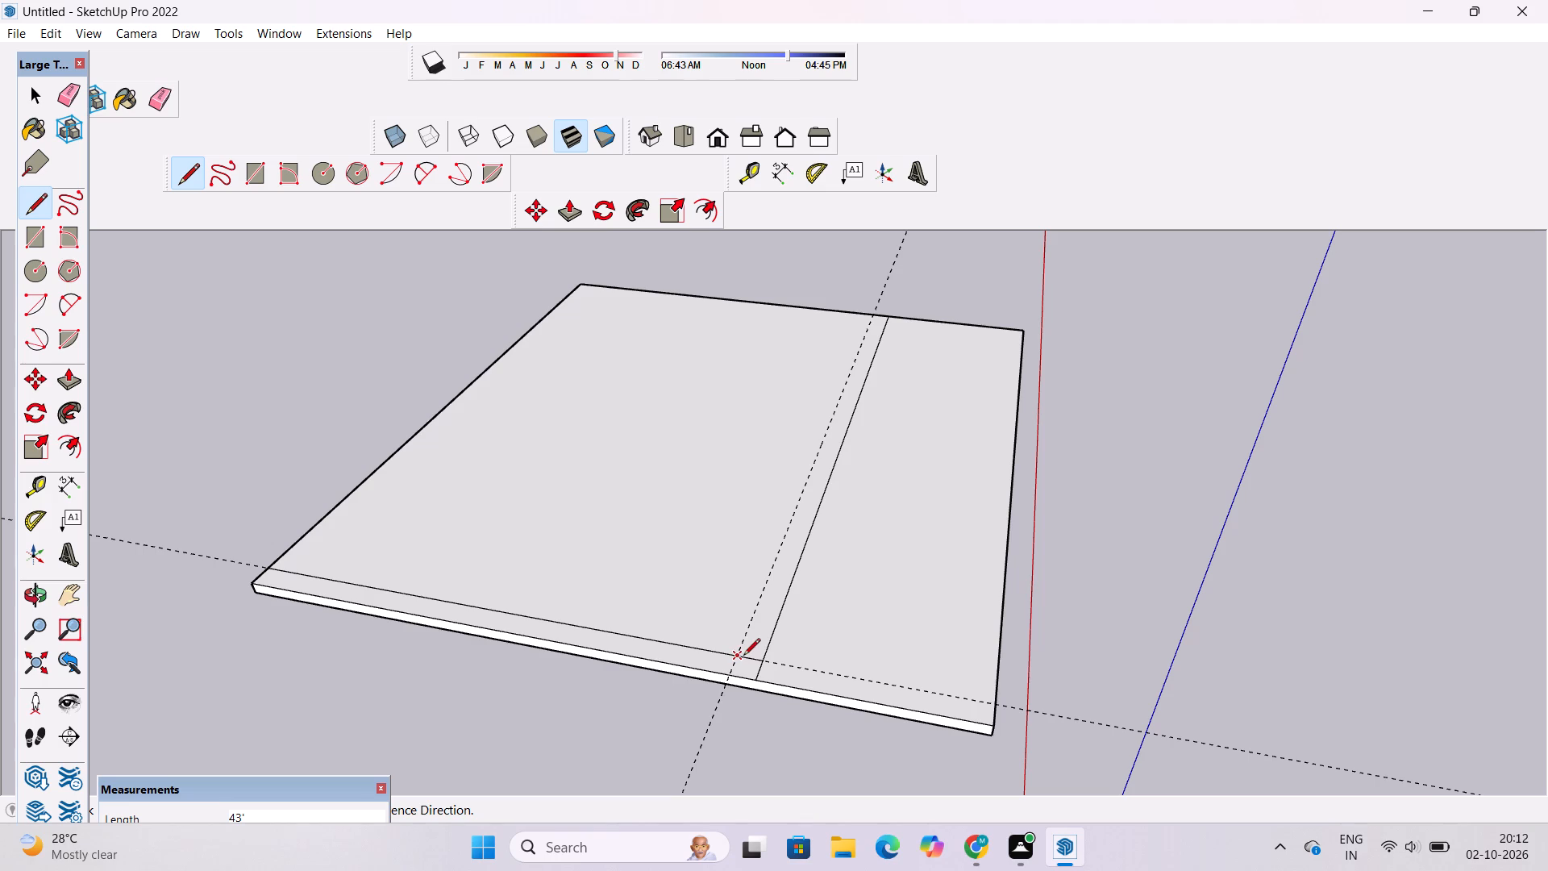
Draw a 63' line along the other guide, from where the guides cross to the end edge facing the copied face.
{"action": "left_click", "coordinate": [738, 655]}
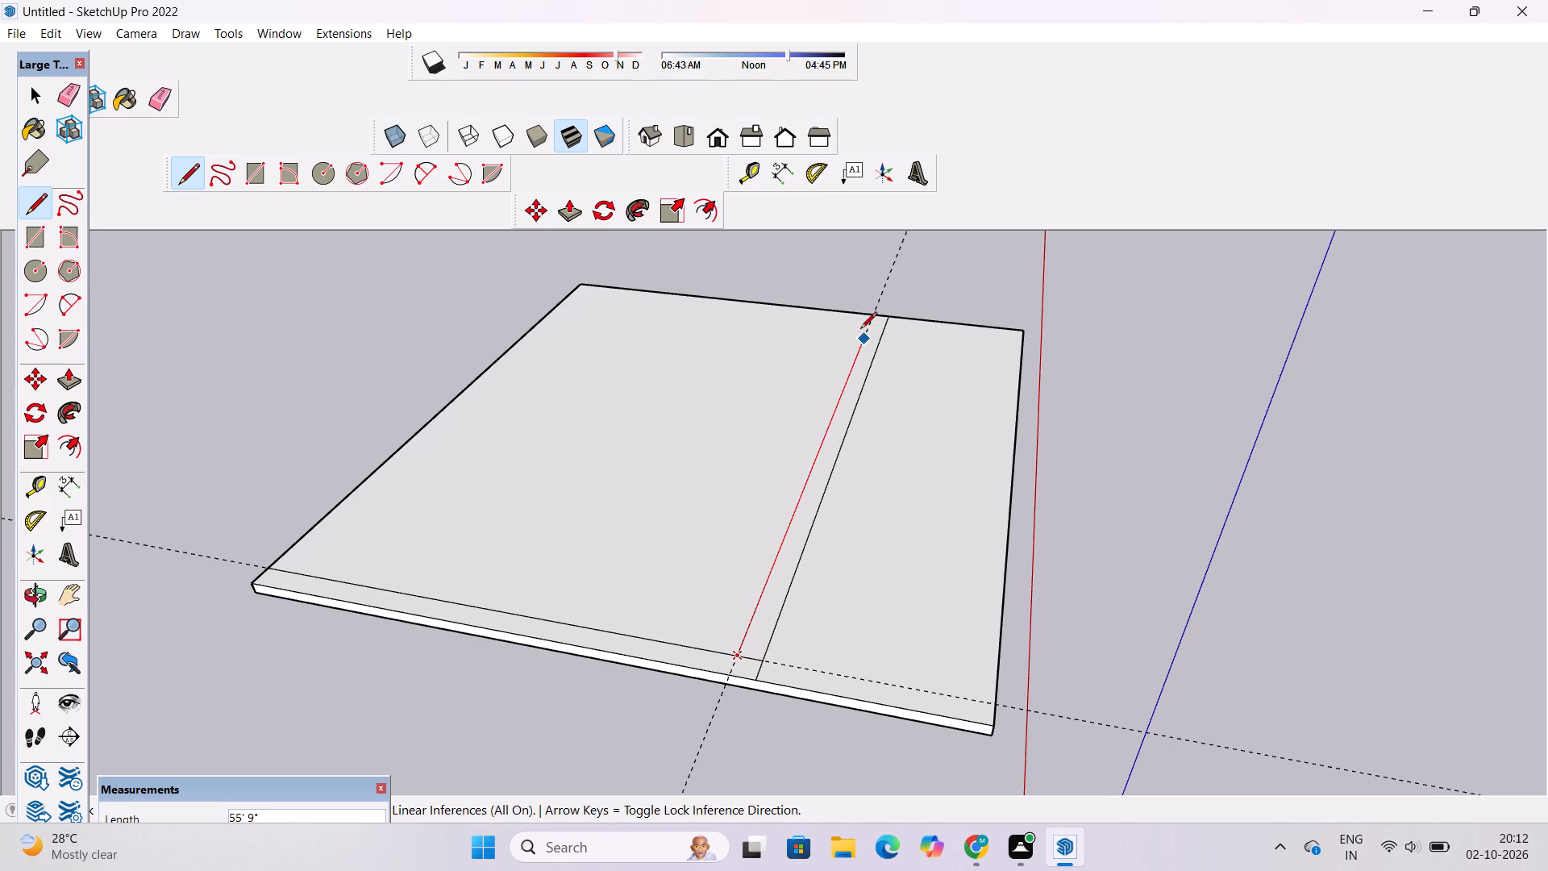
{"action": "left_click", "coordinate": [875, 319]}
{"action": "key", "text": "space"}
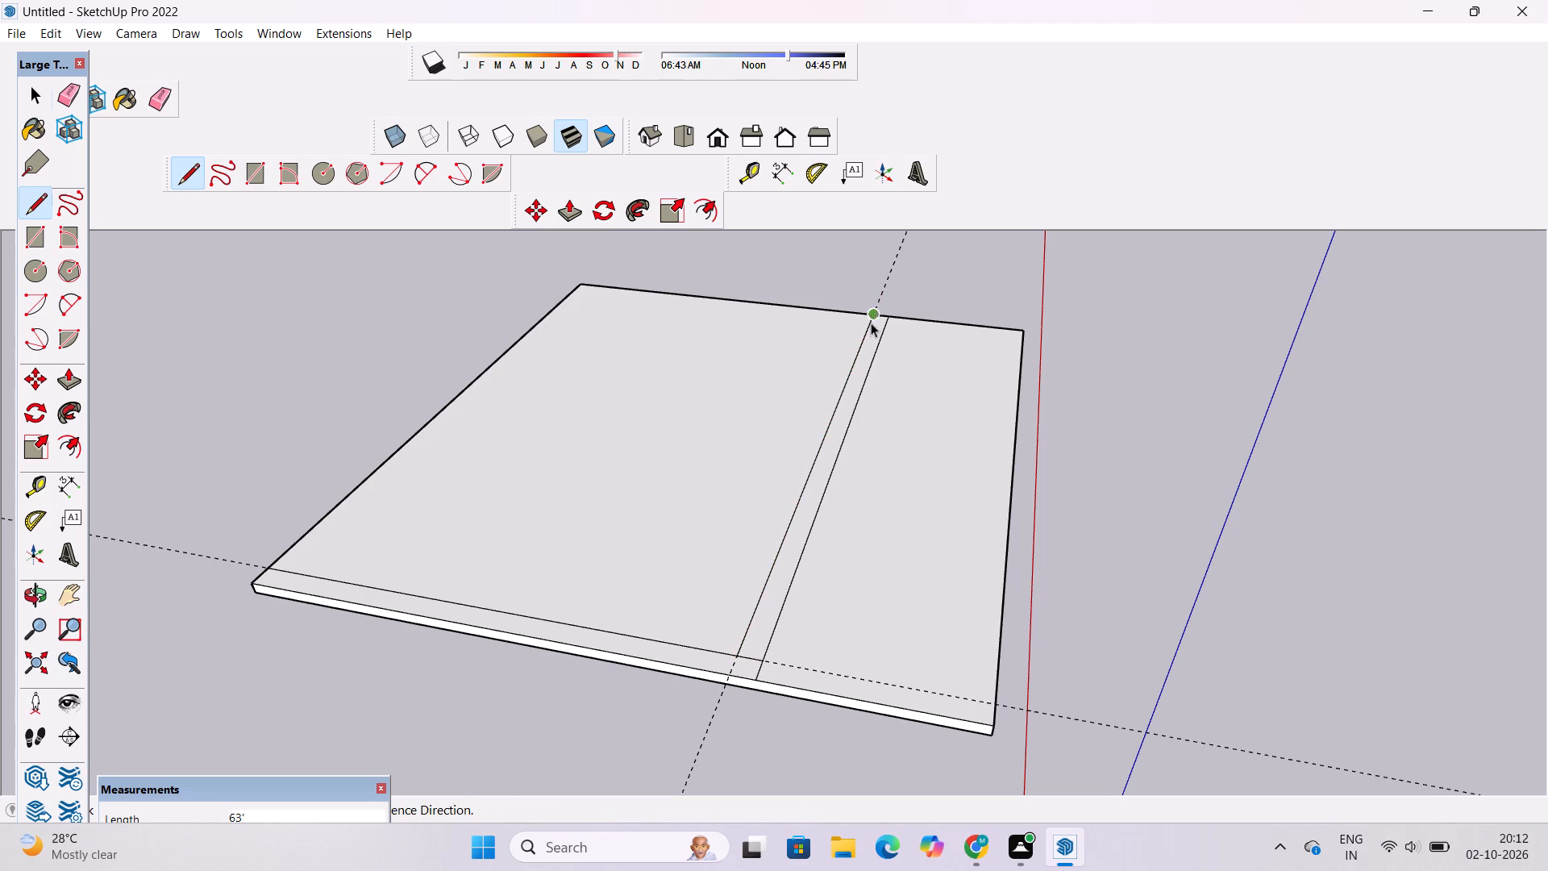
Erase both dashed guide lines, keeping the edges drawn on the slab's top face.
{"action": "key", "text": "e"}
{"action": "left_click", "coordinate": [877, 297]}
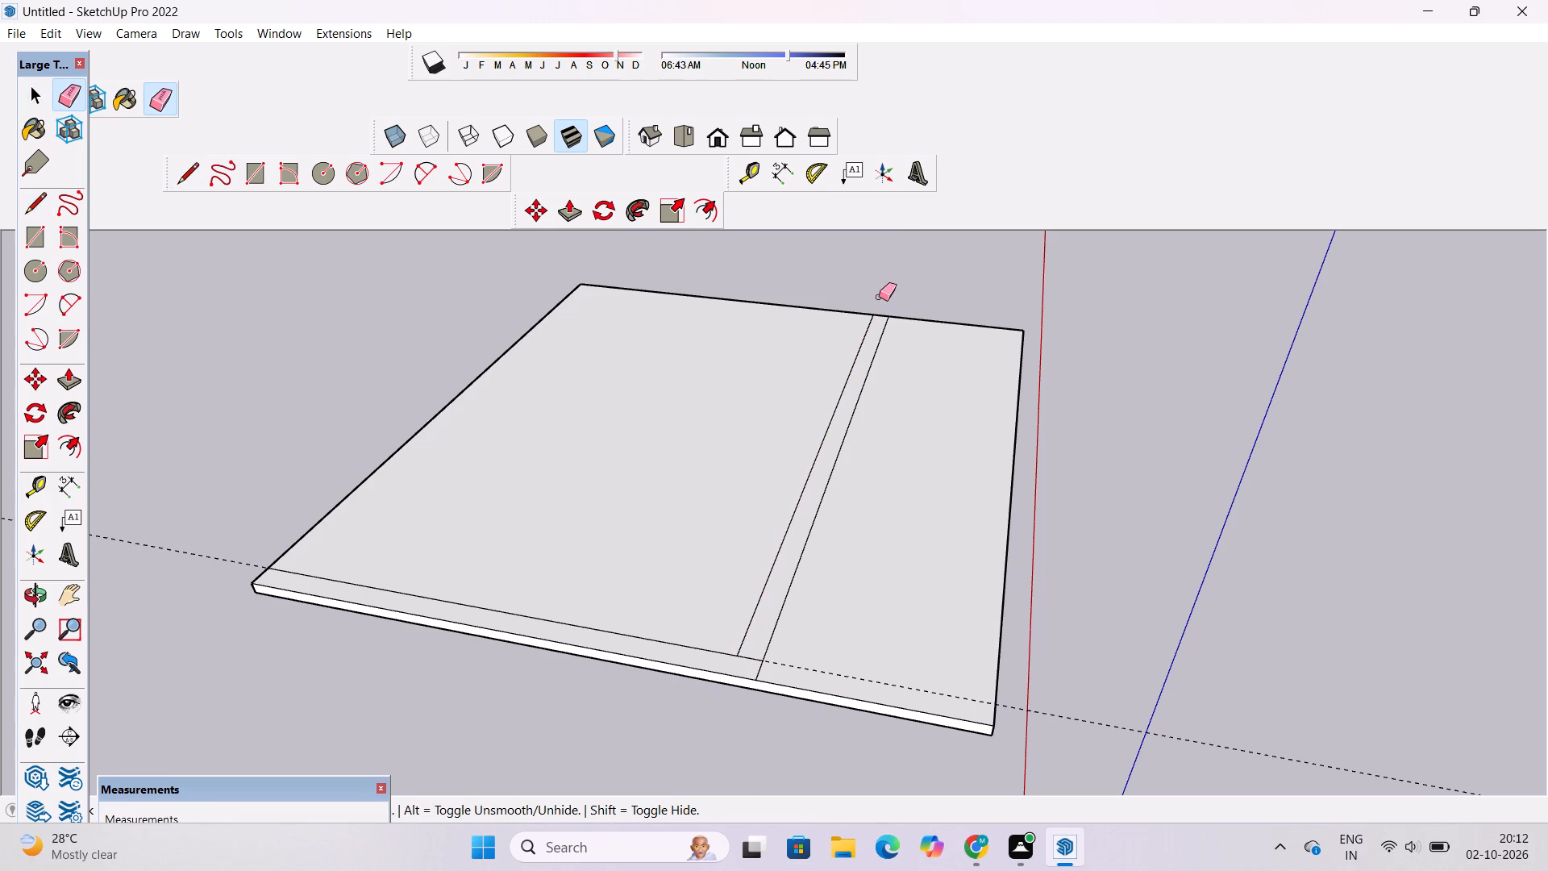
{"action": "left_click_drag", "start_coordinate": [1051, 657], "coordinate": [1063, 716]}
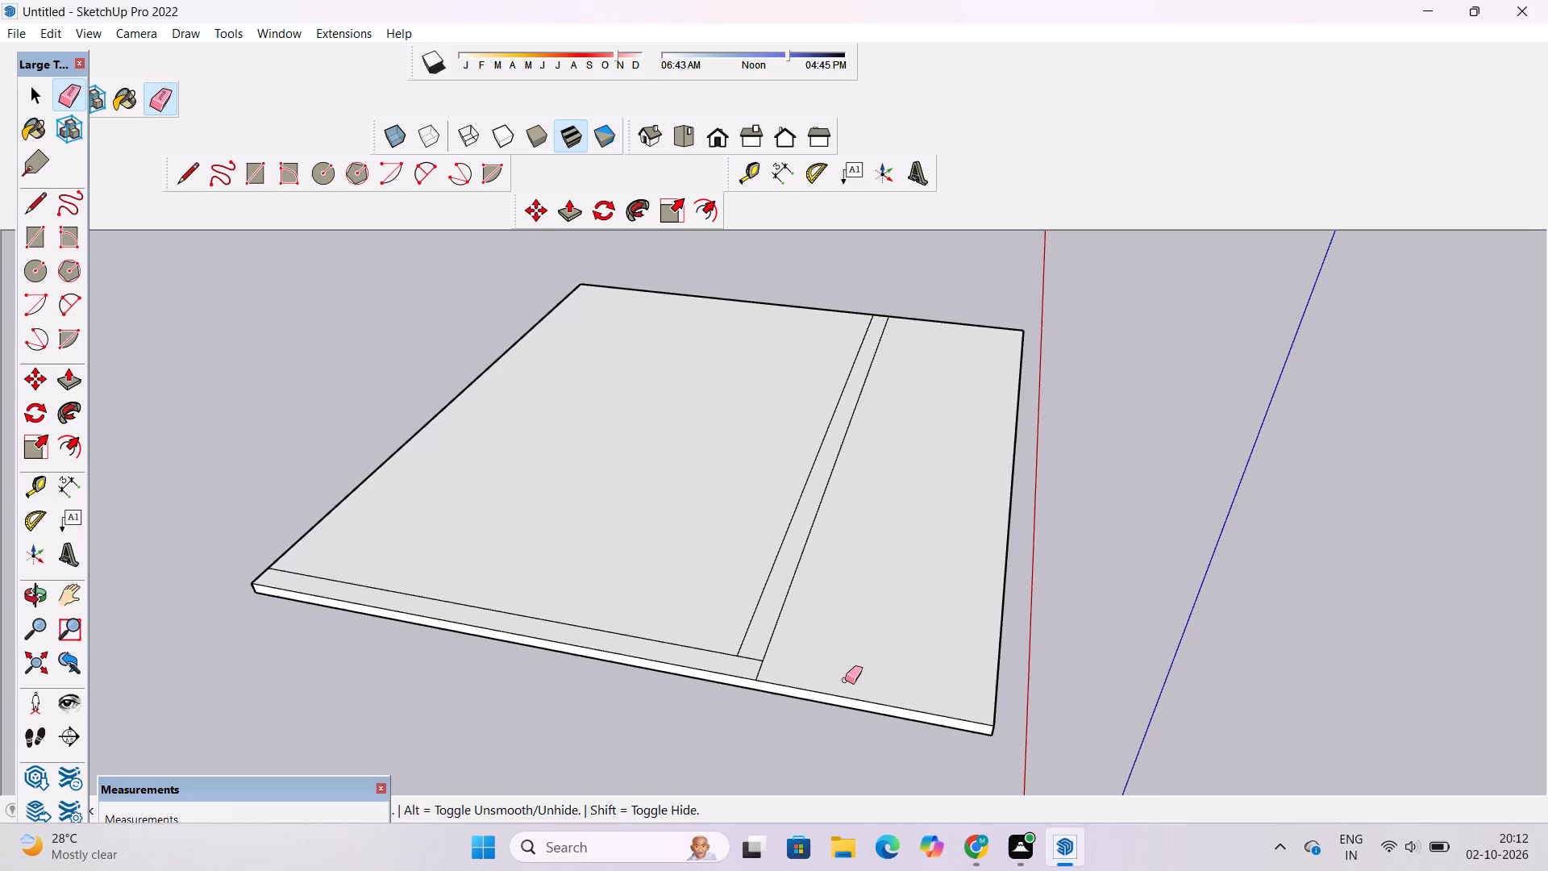
{"action": "key", "text": "space"}
Examine the 2' wide strips drawn on the slab's top face and their corner from several angles.
{"action": "type", "text": "o"}
{"action": "scroll", "coordinate": [868, 650], "scroll_direction": "up", "scroll_amount": 1}
{"action": "left_click_drag", "start_coordinate": [863, 646], "coordinate": [859, 675], "text": "shift"}
{"action": "left_click_drag", "start_coordinate": [891, 652], "coordinate": [877, 662]}
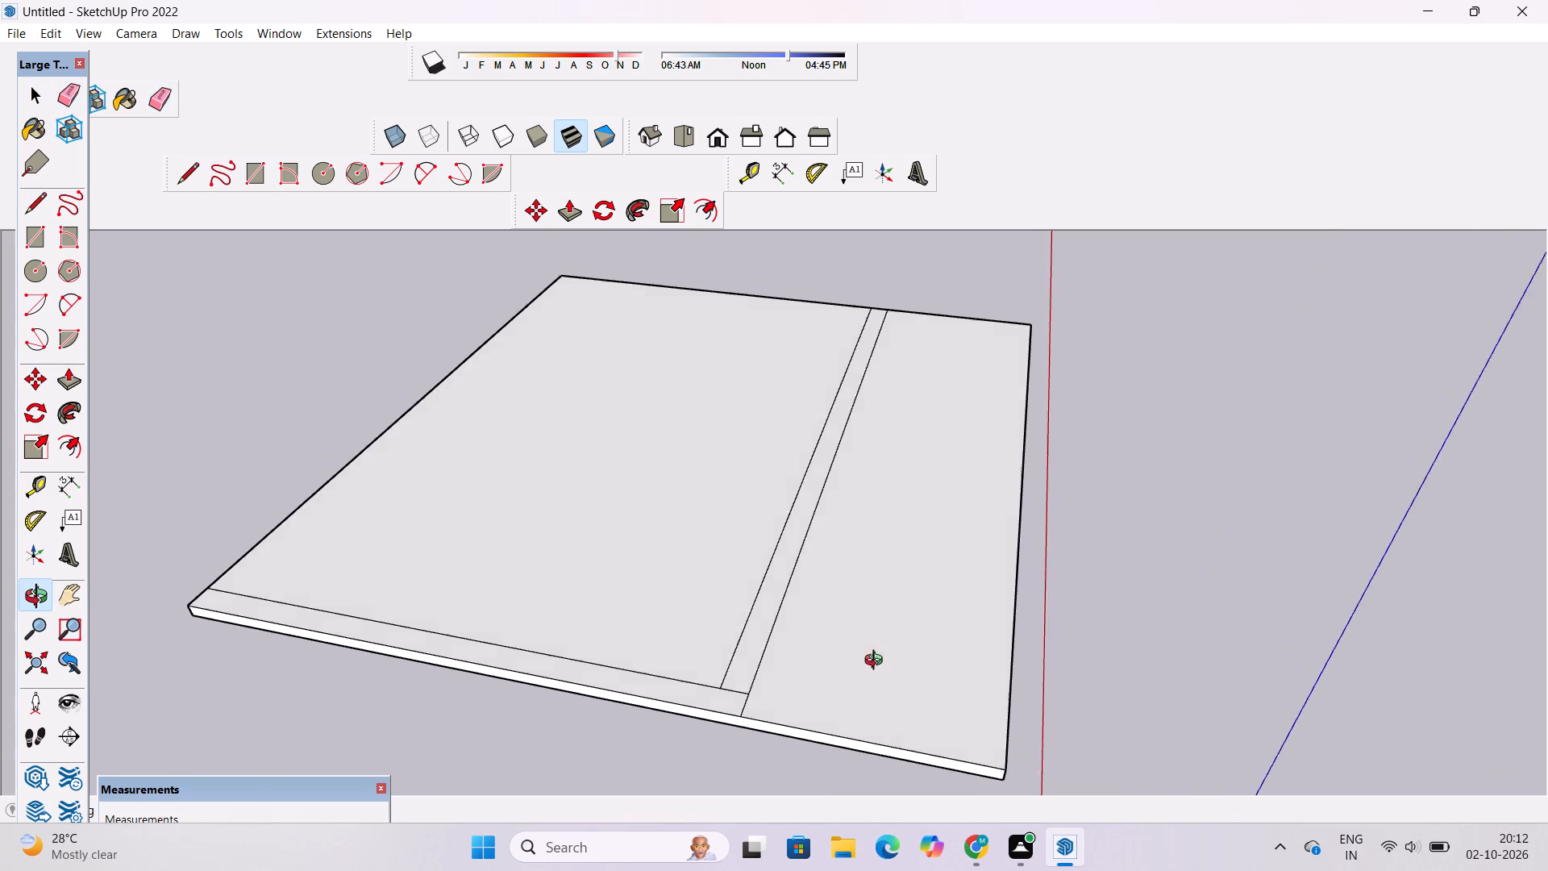
{"action": "left_click_drag", "start_coordinate": [877, 662], "coordinate": [803, 673]}
{"action": "scroll", "coordinate": [793, 668], "scroll_direction": "up", "scroll_amount": 3}
{"action": "left_click_drag", "start_coordinate": [738, 669], "coordinate": [809, 669], "text": "shift"}
{"action": "left_click", "coordinate": [809, 669]}
{"action": "scroll", "coordinate": [807, 669], "scroll_direction": "down", "scroll_amount": 2}
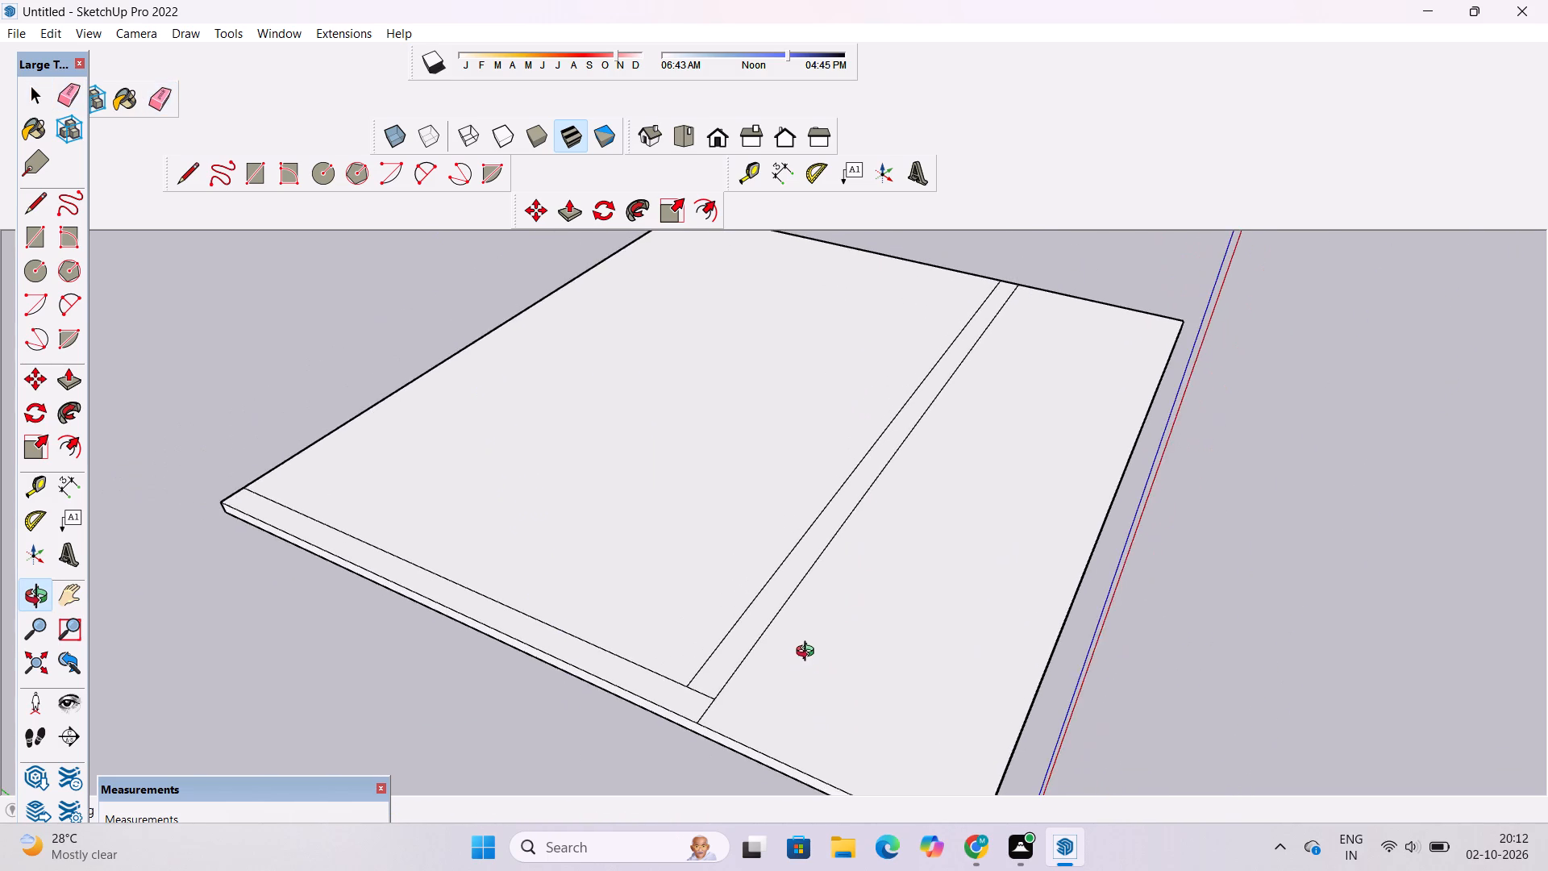
{"action": "left_click_drag", "start_coordinate": [810, 652], "coordinate": [806, 681], "text": "shift"}
{"action": "left_click_drag", "start_coordinate": [805, 681], "coordinate": [780, 692]}
{"action": "scroll", "coordinate": [757, 683], "scroll_direction": "up", "scroll_amount": 1}
{"action": "left_click_drag", "start_coordinate": [757, 683], "coordinate": [770, 692], "text": "shift"}
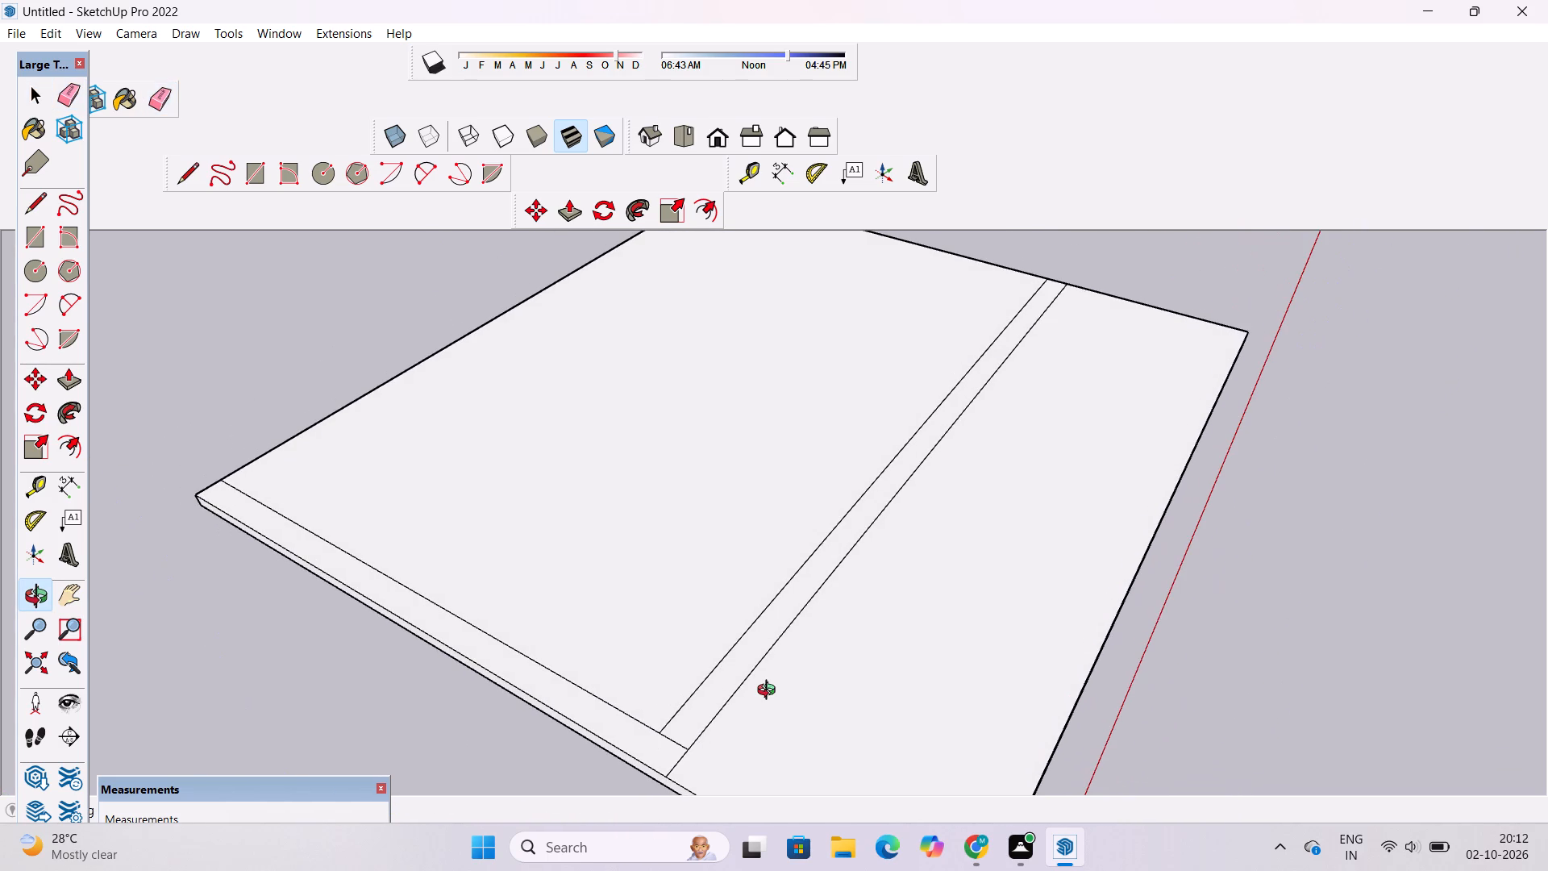
{"action": "scroll", "coordinate": [770, 692], "scroll_direction": "down", "scroll_amount": 2}
{"action": "left_click_drag", "start_coordinate": [773, 689], "coordinate": [779, 702], "text": "shift"}
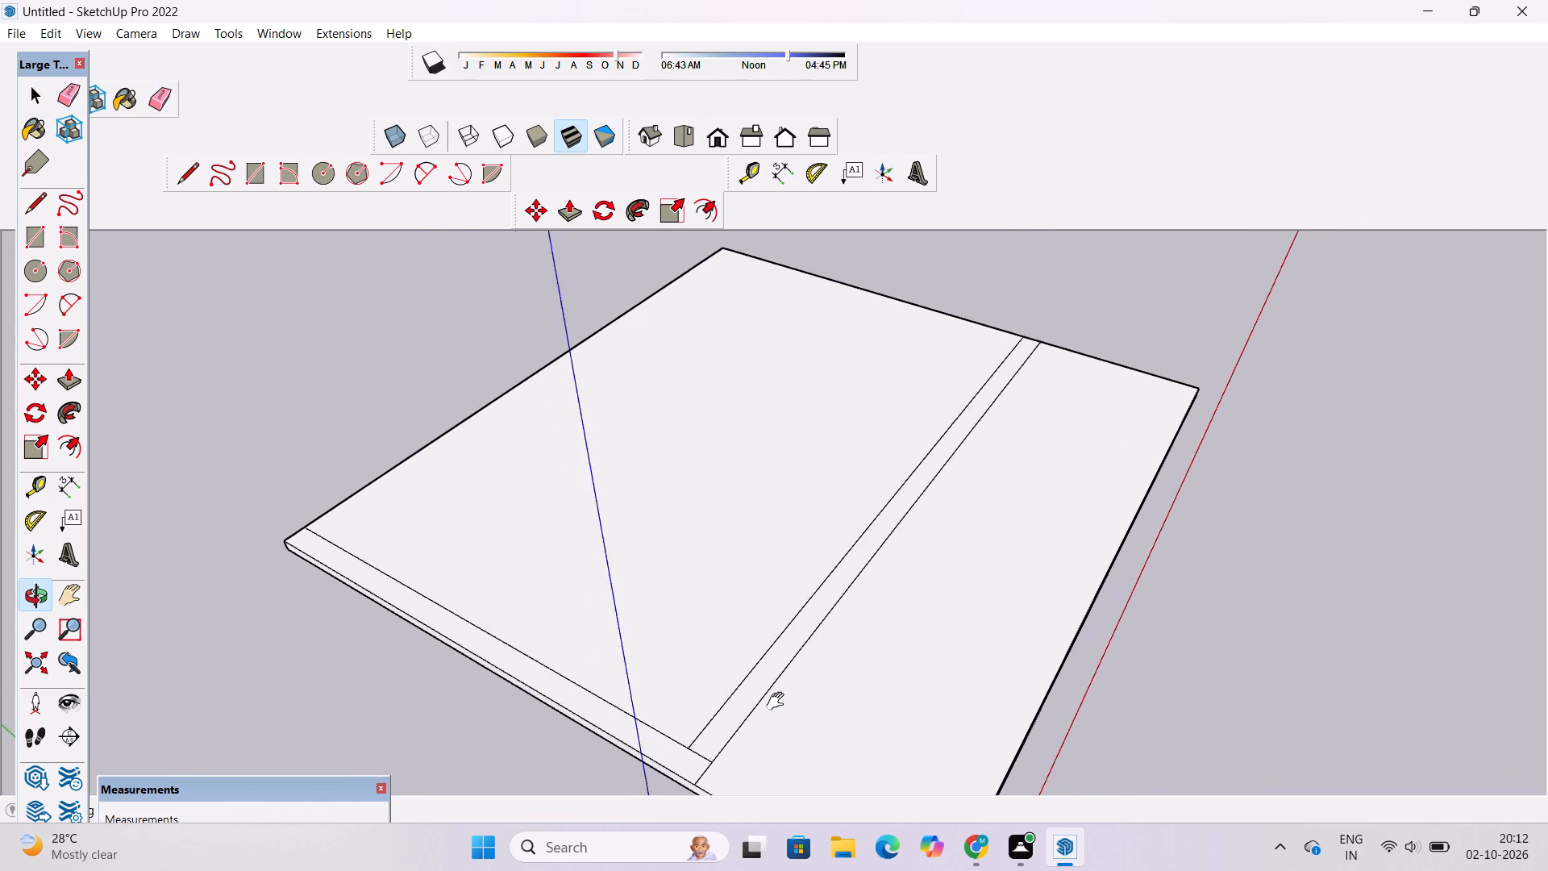
{"action": "left_click_drag", "start_coordinate": [779, 702], "coordinate": [779, 658], "text": "shift"}
{"action": "scroll", "coordinate": [779, 658], "scroll_direction": "down", "scroll_amount": 5}
{"action": "scroll", "coordinate": [779, 658], "scroll_direction": "up", "scroll_amount": 5}
{"action": "left_click_drag", "start_coordinate": [780, 657], "coordinate": [785, 666], "text": "shift"}
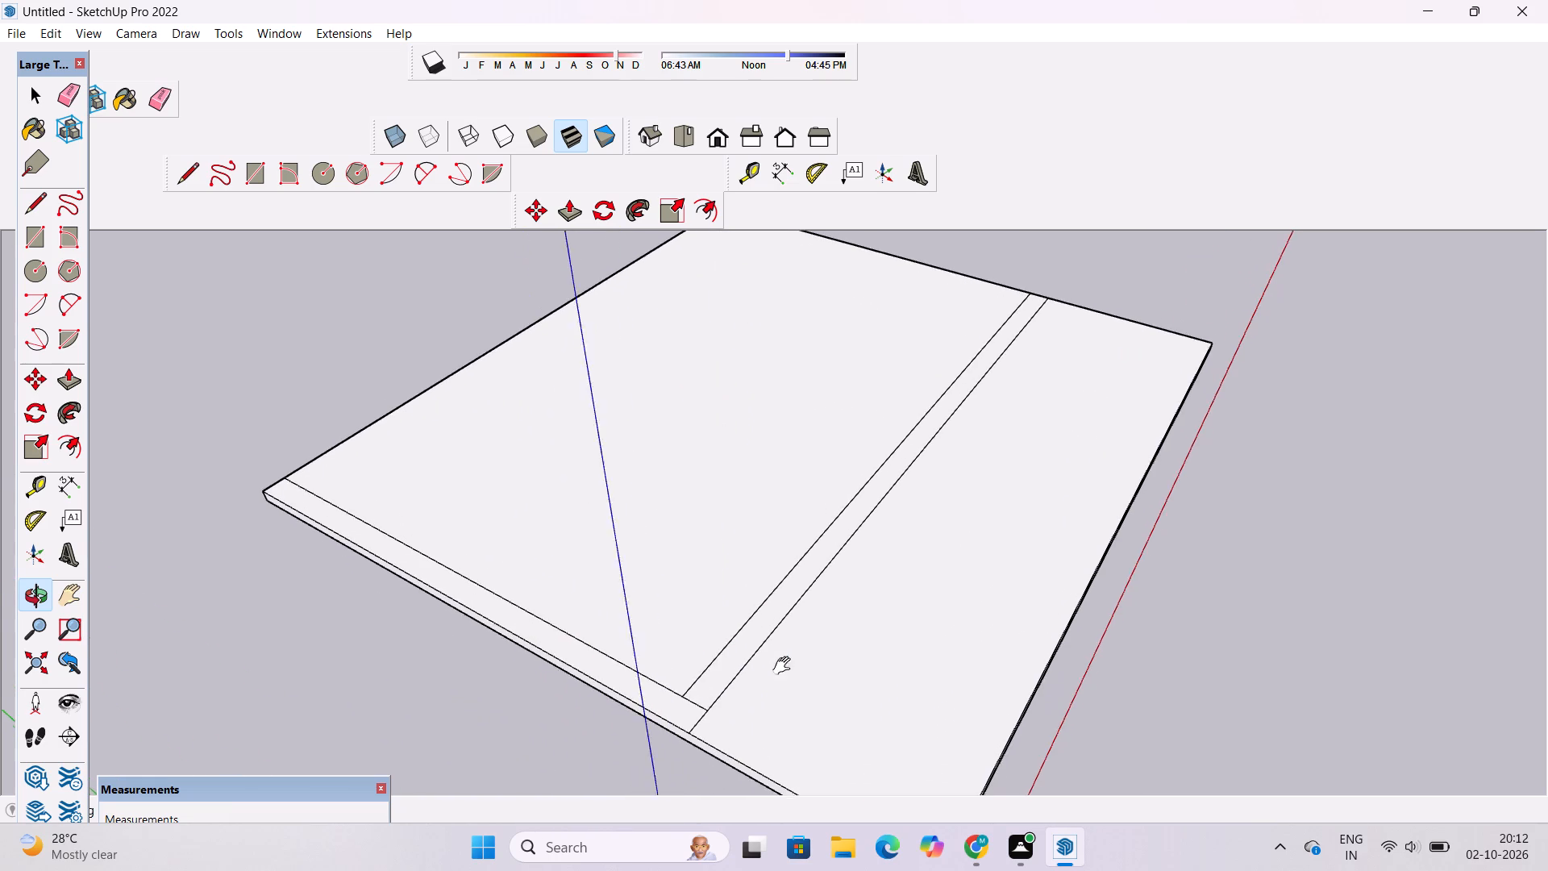
{"action": "left_click_drag", "start_coordinate": [785, 666], "coordinate": [785, 667], "text": "shift"}
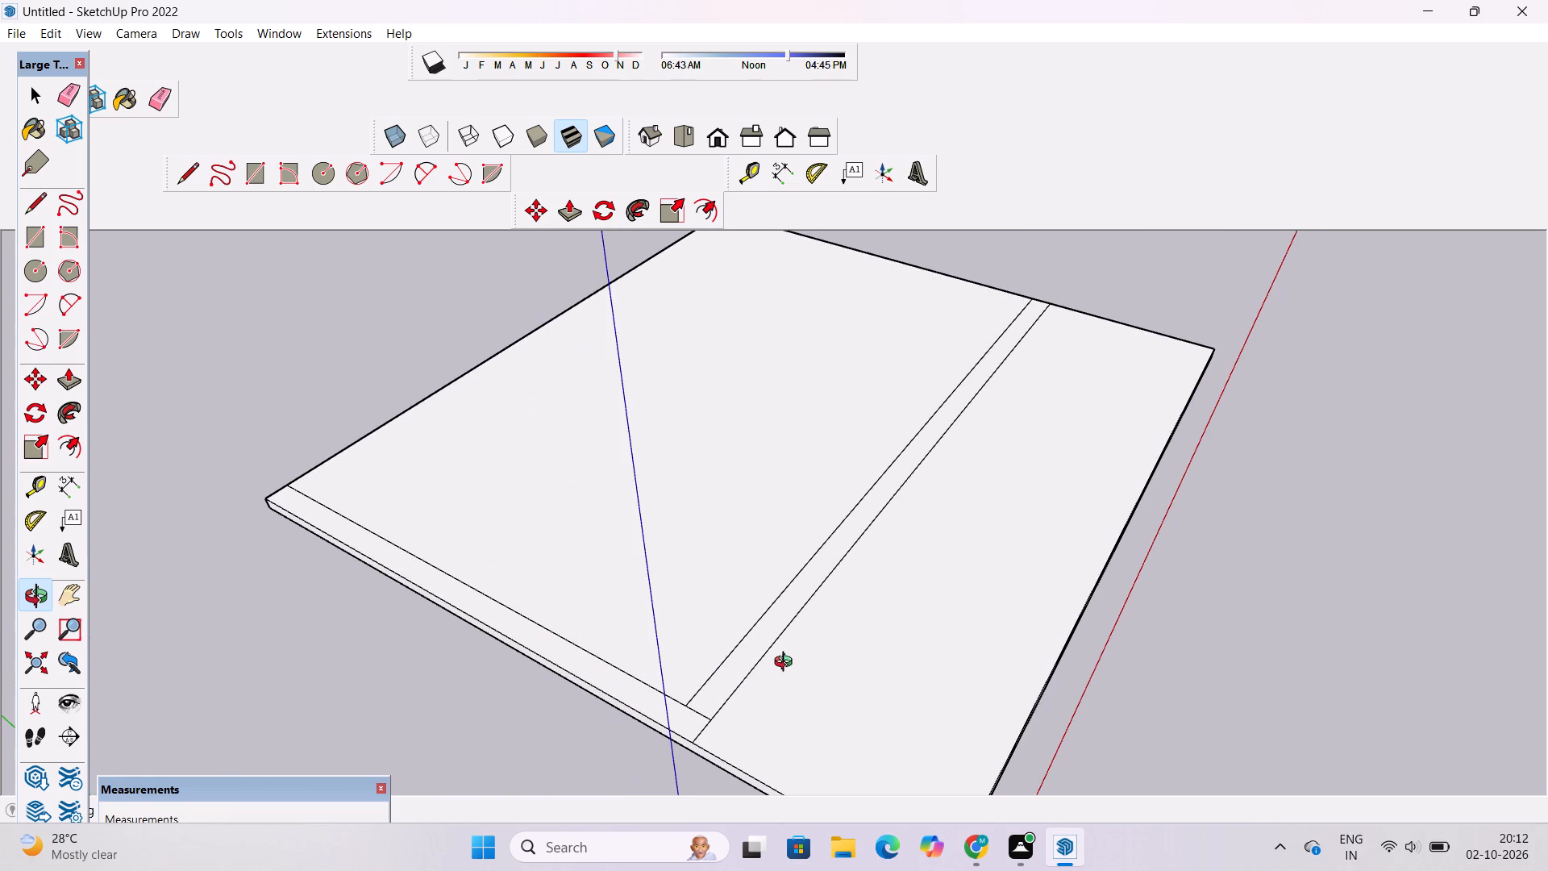
{"action": "scroll", "coordinate": [788, 663], "scroll_direction": "up", "scroll_amount": 7}
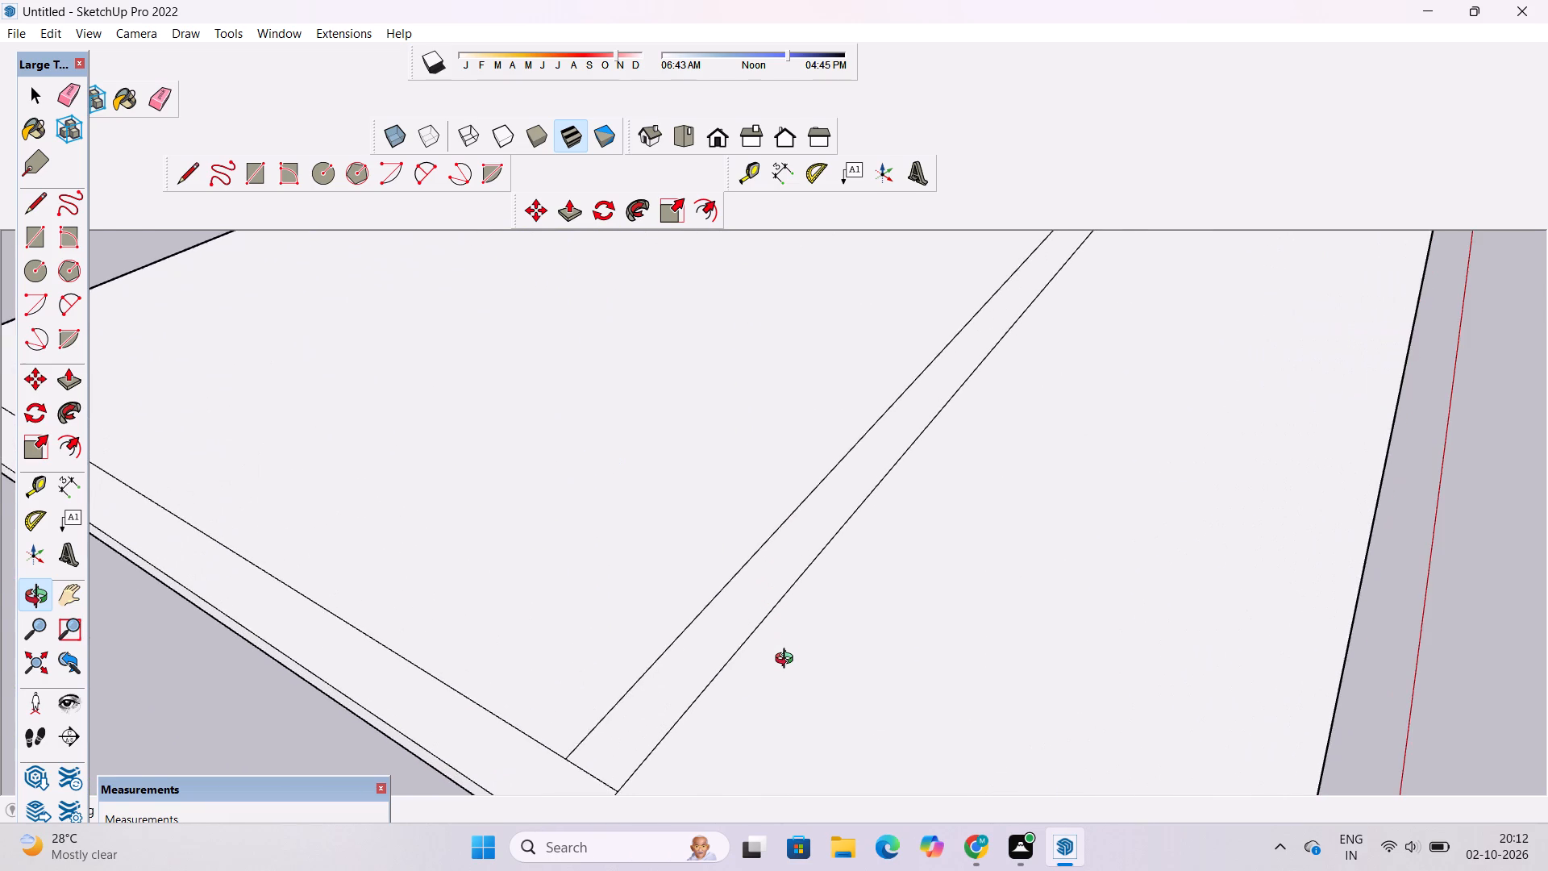
{"action": "left_click_drag", "start_coordinate": [794, 644], "coordinate": [817, 718], "text": "shift"}
{"action": "scroll", "coordinate": [804, 630], "scroll_direction": "down", "scroll_amount": 12}
{"action": "left_click_drag", "start_coordinate": [883, 655], "coordinate": [741, 569]}
{"action": "scroll", "coordinate": [745, 556], "scroll_direction": "up", "scroll_amount": 4}
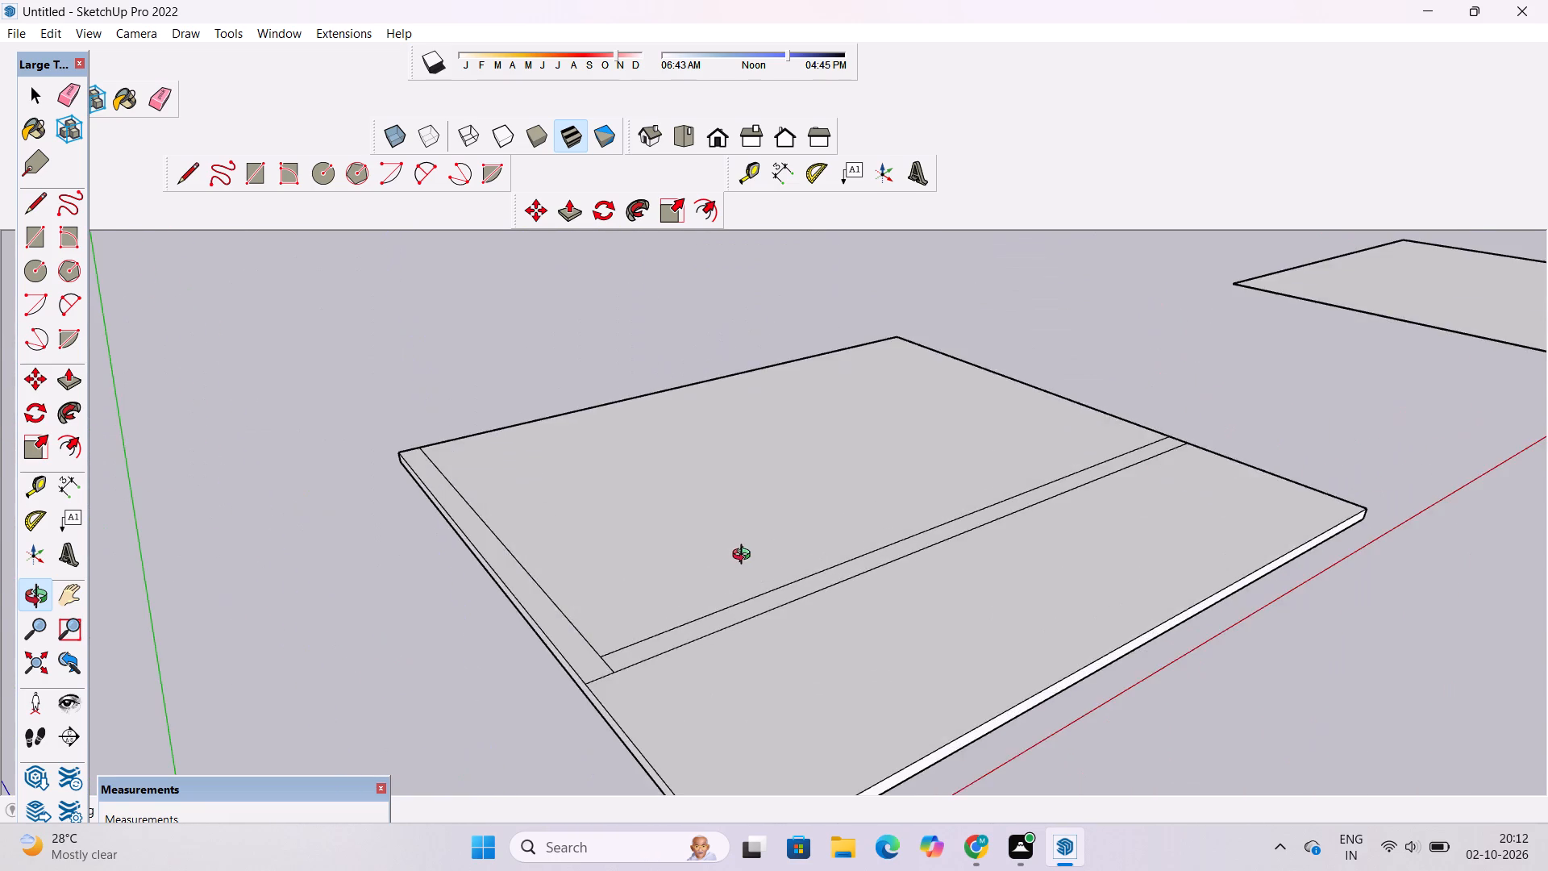
{"action": "left_click_drag", "start_coordinate": [707, 602], "coordinate": [744, 451], "text": "shift"}
{"action": "left_click_drag", "start_coordinate": [745, 454], "coordinate": [763, 601]}
{"action": "scroll", "coordinate": [747, 602], "scroll_direction": "down", "scroll_amount": 6}
{"action": "left_click_drag", "start_coordinate": [727, 543], "coordinate": [736, 598], "text": "shift"}
{"action": "left_click_drag", "start_coordinate": [698, 611], "coordinate": [766, 581], "text": "shift"}
{"action": "left_click_drag", "start_coordinate": [769, 577], "coordinate": [853, 575]}
{"action": "left_click_drag", "start_coordinate": [856, 569], "coordinate": [881, 652], "text": "shift"}
{"action": "scroll", "coordinate": [905, 613], "scroll_direction": "up", "scroll_amount": 4}
{"action": "left_click_drag", "start_coordinate": [917, 629], "coordinate": [695, 570]}
{"action": "scroll", "coordinate": [697, 590], "scroll_direction": "down", "scroll_amount": 5}
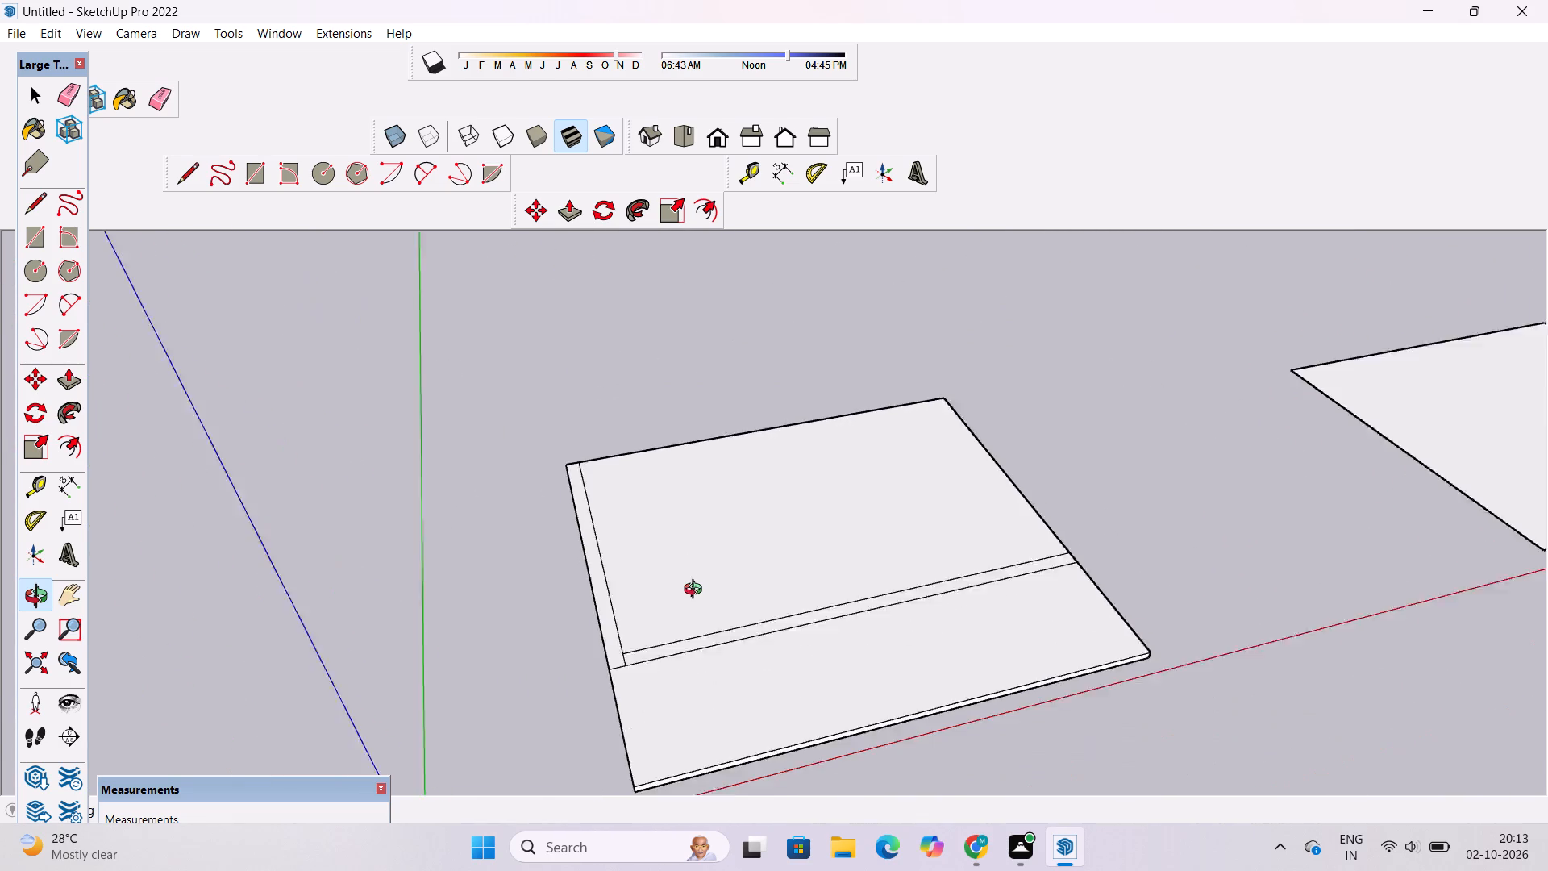
Examine the slab's top face and its 2' wide strips from several angles.
{"action": "scroll", "coordinate": [697, 591], "scroll_direction": "down", "scroll_amount": 2}
{"action": "left_click_drag", "start_coordinate": [736, 598], "coordinate": [976, 590]}
{"action": "left_click_drag", "start_coordinate": [864, 614], "coordinate": [844, 565], "text": "shift"}
{"action": "left_click_drag", "start_coordinate": [711, 581], "coordinate": [855, 595], "text": "shift"}
{"action": "left_click_drag", "start_coordinate": [855, 611], "coordinate": [1028, 619]}
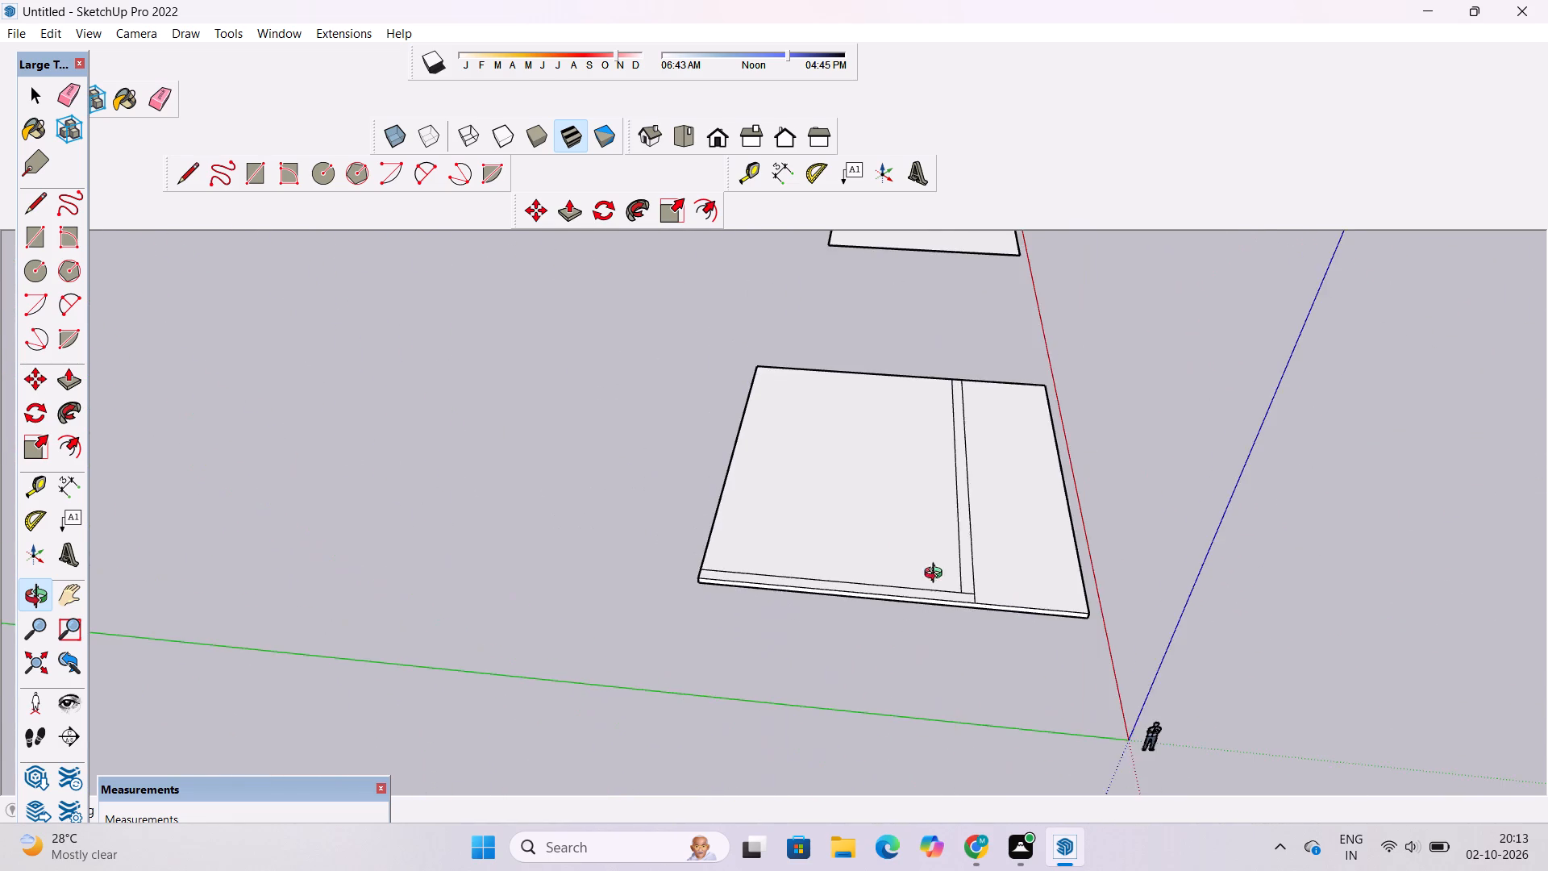
{"action": "scroll", "coordinate": [897, 523], "scroll_direction": "up", "scroll_amount": 7}
{"action": "left_click_drag", "start_coordinate": [901, 519], "coordinate": [825, 569], "text": "shift"}
{"action": "scroll", "coordinate": [822, 573], "scroll_direction": "down", "scroll_amount": 7}
{"action": "scroll", "coordinate": [884, 561], "scroll_direction": "up", "scroll_amount": 2}
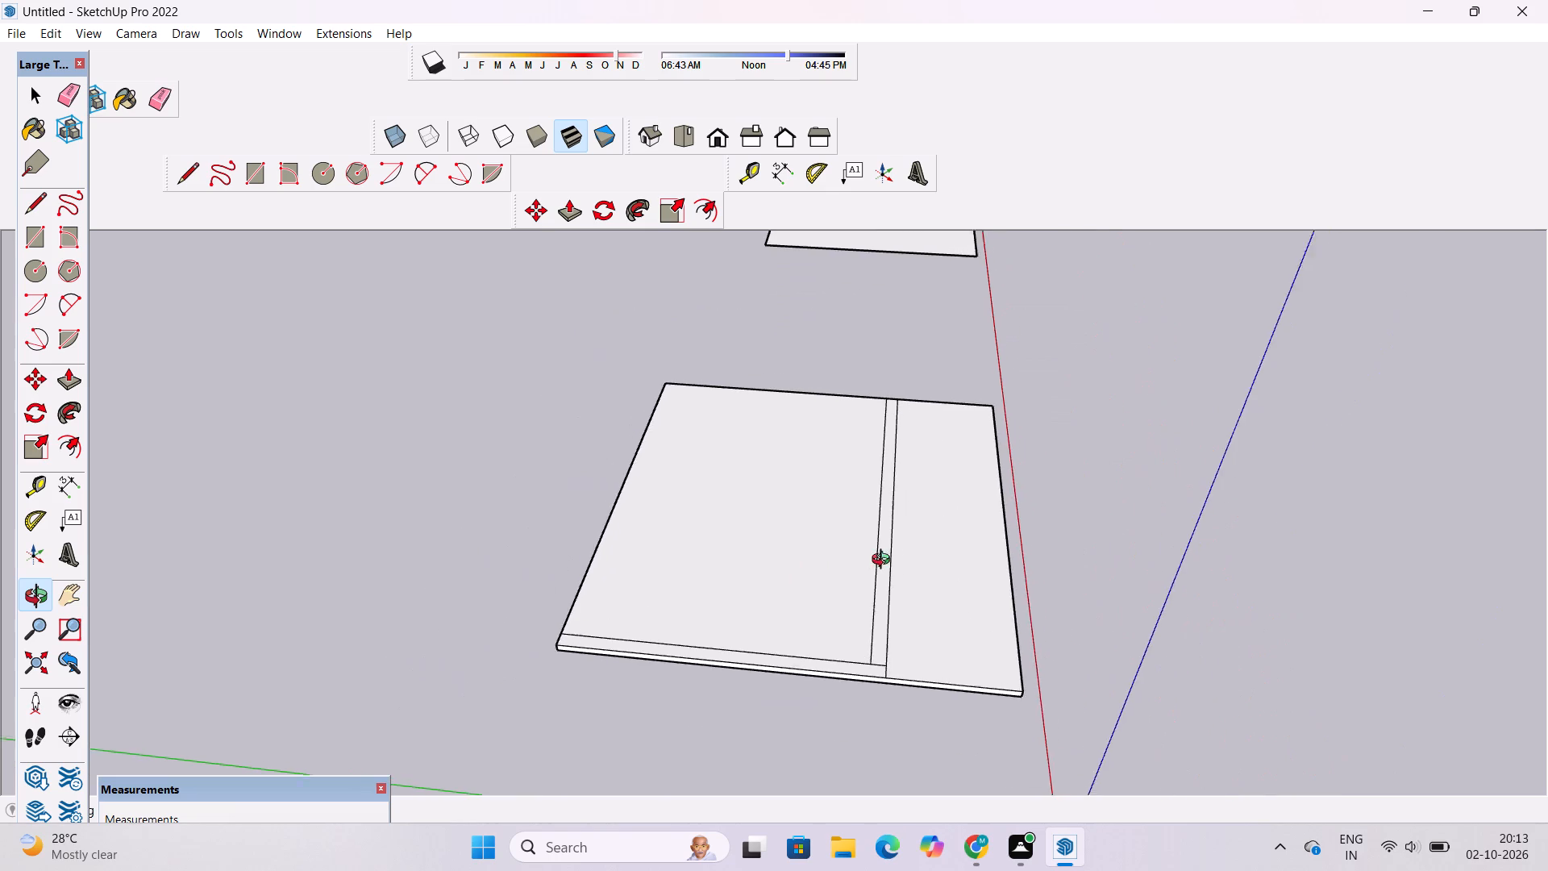
{"action": "scroll", "coordinate": [884, 561], "scroll_direction": "up", "scroll_amount": 3}
{"action": "scroll", "coordinate": [895, 554], "scroll_direction": "down", "scroll_amount": 1}
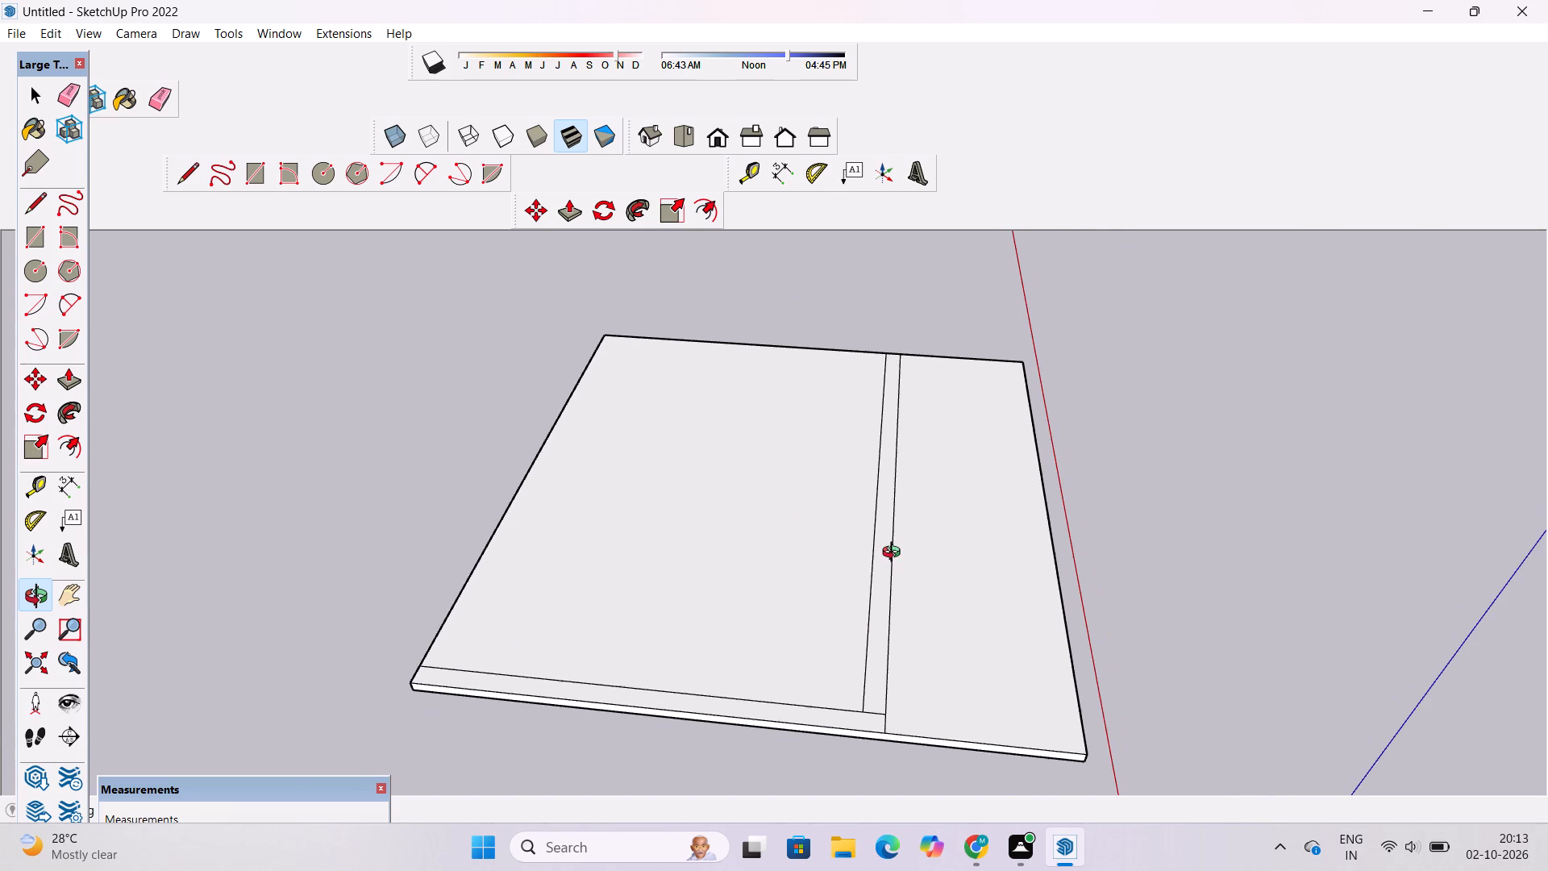
{"action": "left_click_drag", "start_coordinate": [864, 553], "coordinate": [772, 553], "text": "shift"}
{"action": "left_click_drag", "start_coordinate": [769, 564], "coordinate": [740, 586]}
{"action": "left_click", "coordinate": [731, 582], "text": "shift"}
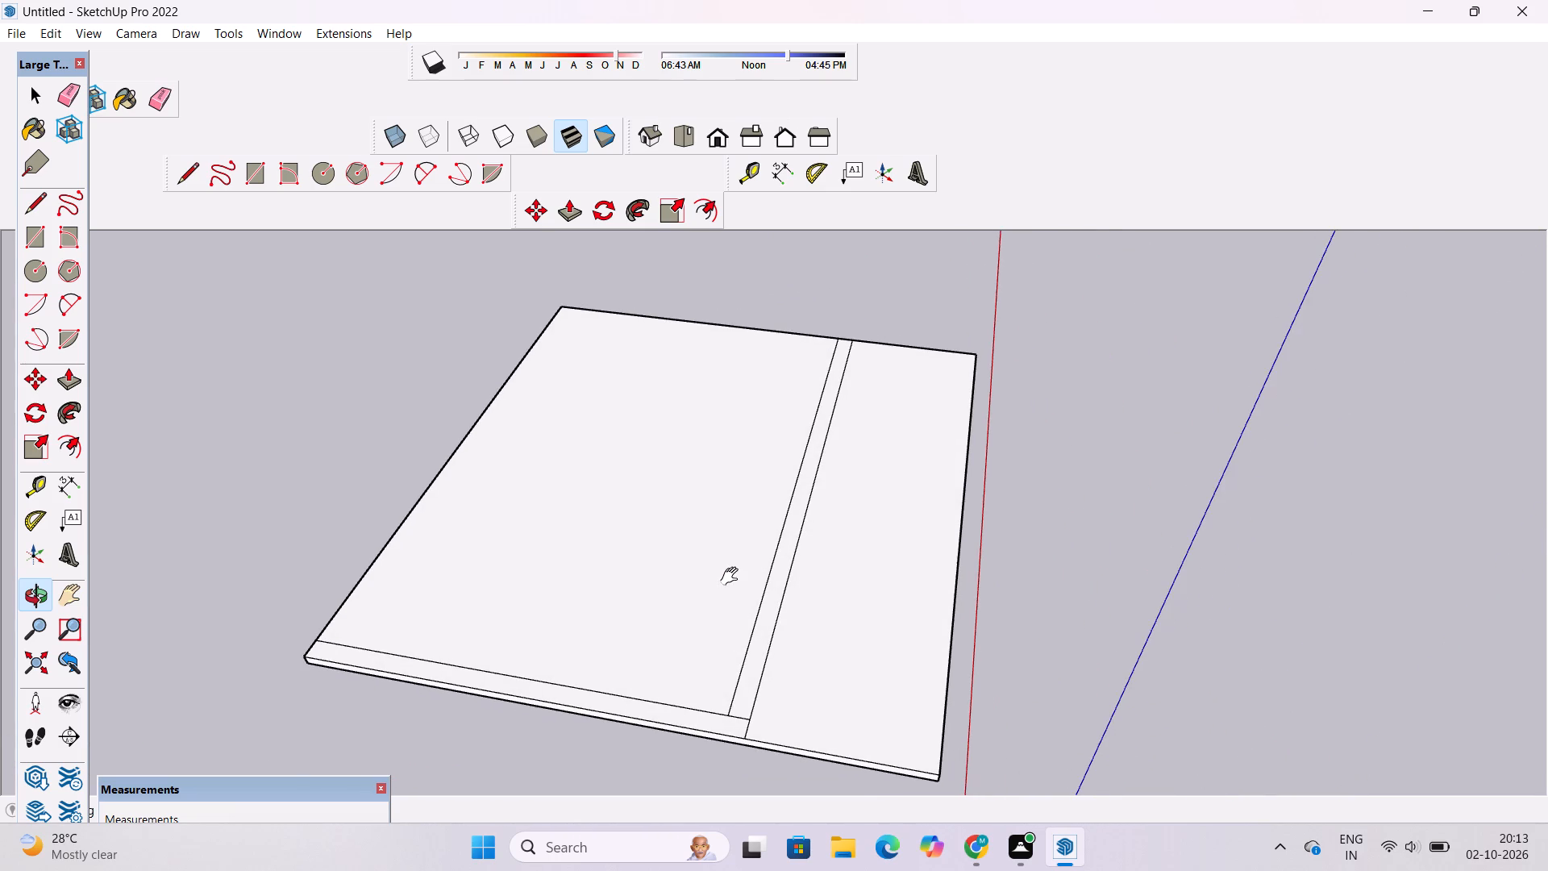
{"action": "left_click_drag", "start_coordinate": [754, 576], "coordinate": [587, 611]}
{"action": "left_click_drag", "start_coordinate": [732, 607], "coordinate": [614, 626]}
{"action": "left_click_drag", "start_coordinate": [677, 594], "coordinate": [730, 669], "text": "shift"}
{"action": "left_click_drag", "start_coordinate": [730, 669], "coordinate": [724, 667], "text": "shift"}
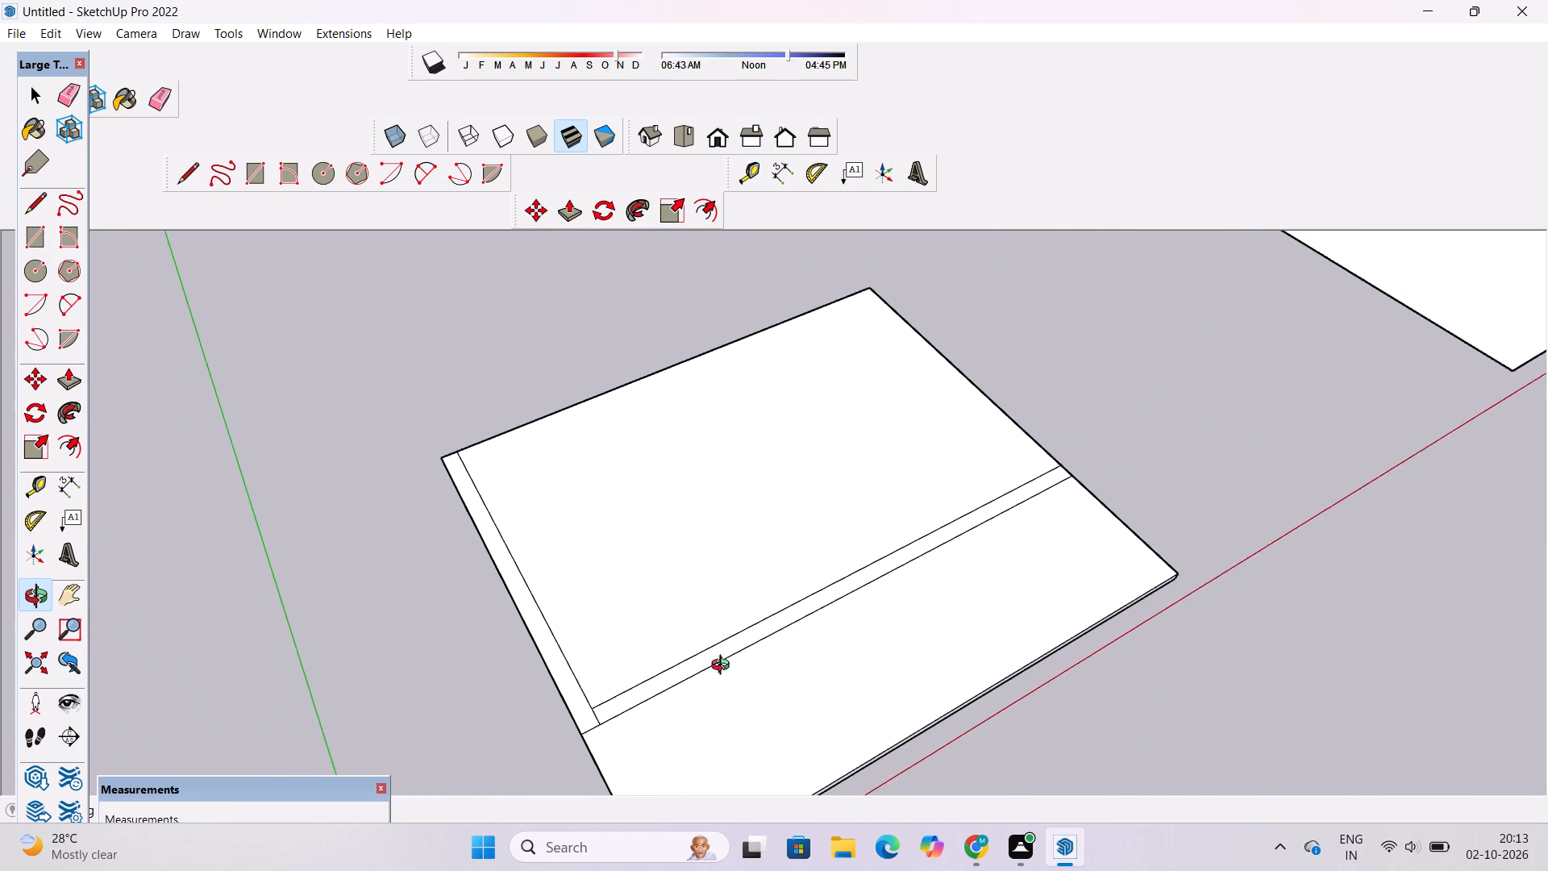
{"action": "left_click_drag", "start_coordinate": [724, 667], "coordinate": [706, 665], "text": "shift"}
Place a guide line 10' from the long strip's inner edge, parallel to it across the larger area of the top face.
{"action": "key", "text": "t"}
{"action": "scroll", "coordinate": [735, 615], "scroll_direction": "up", "scroll_amount": 2}
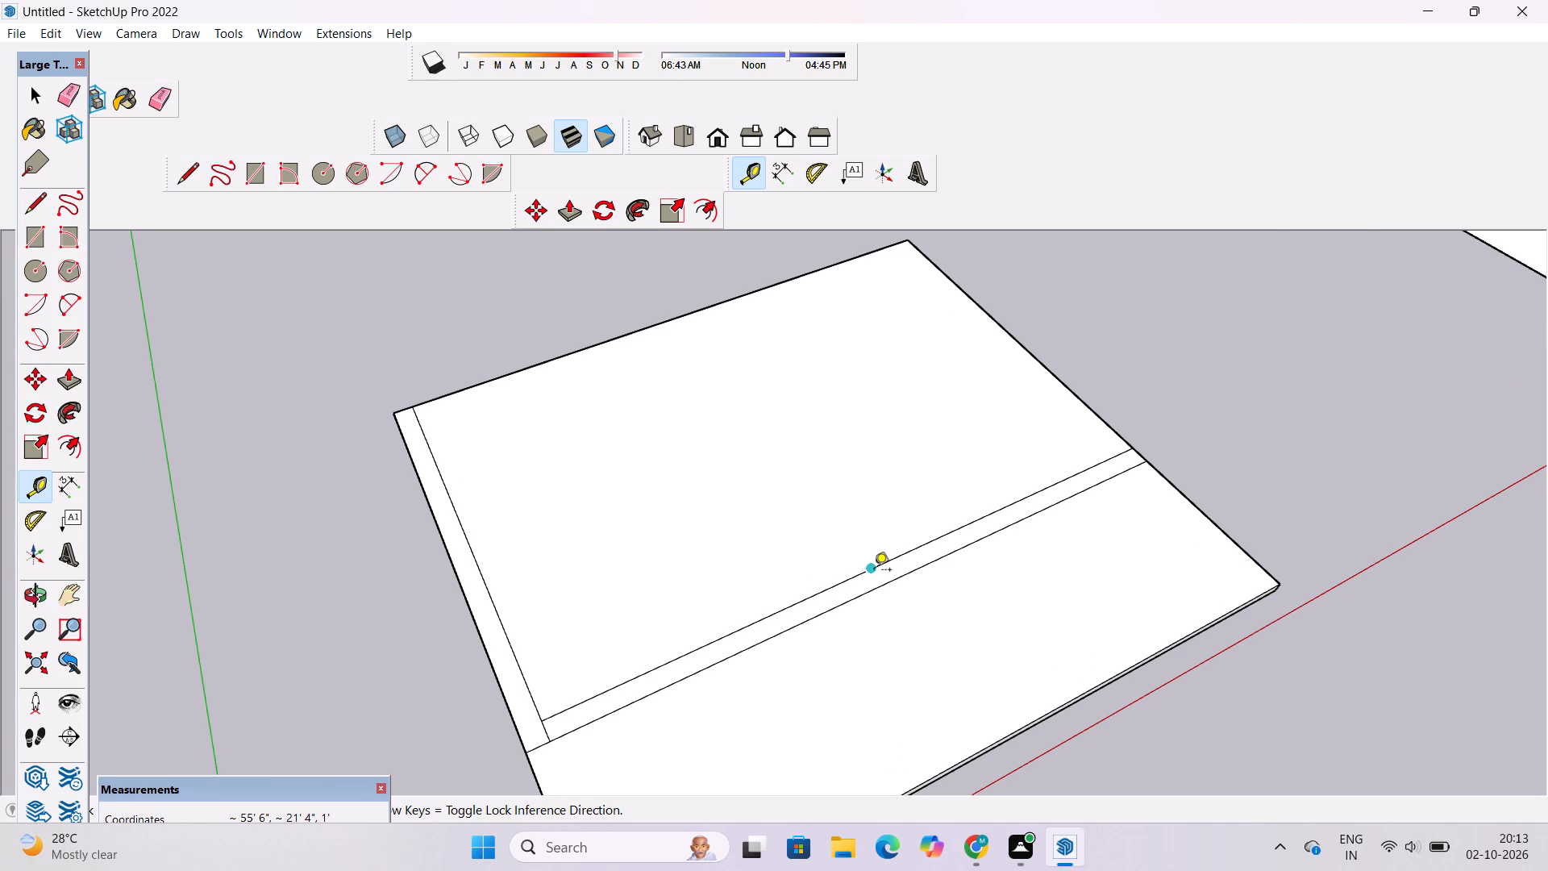
{"action": "left_click", "coordinate": [874, 571]}
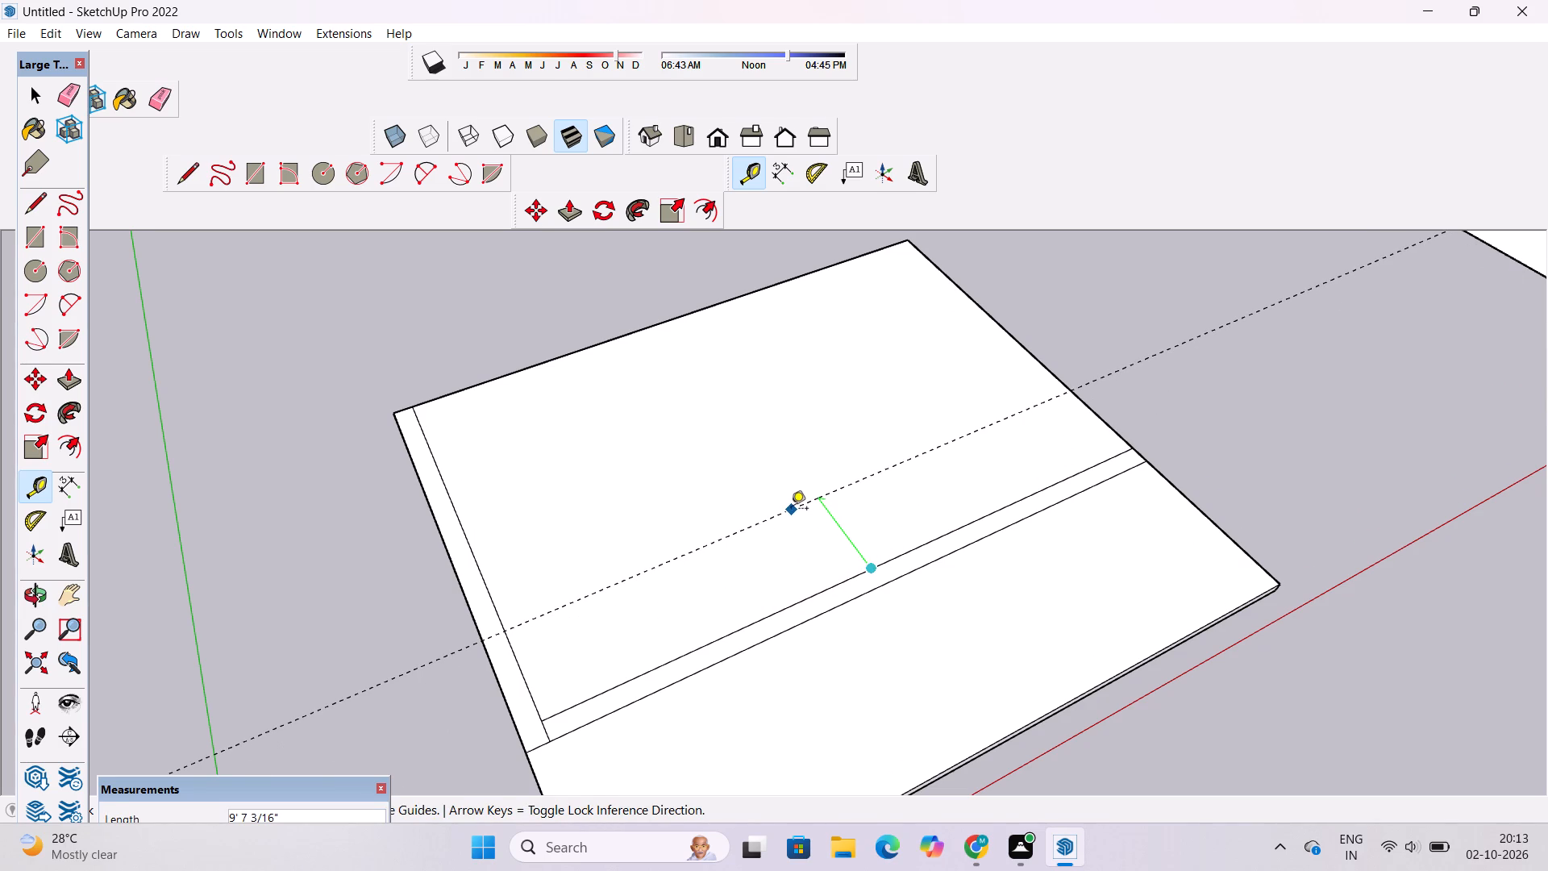
{"action": "type", "text": "10"}
{"action": "key", "text": "apostrophe"}
{"action": "key", "text": "Return"}
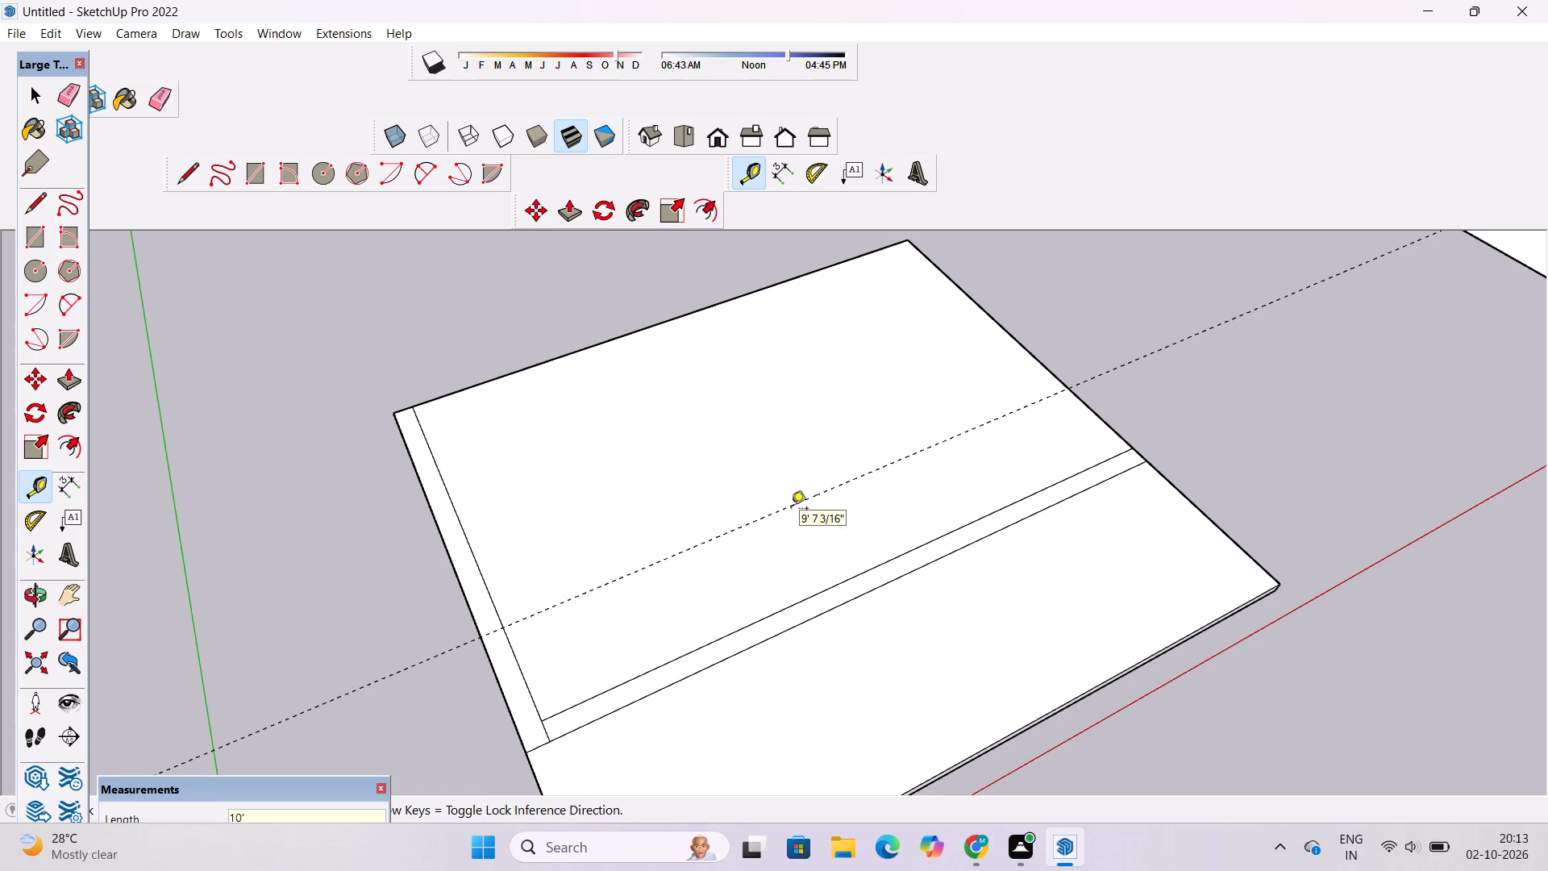
Draw a 63' line along the guide, from the end strip's inner edge to the slab edge facing the copied face.
{"action": "key", "text": "l"}
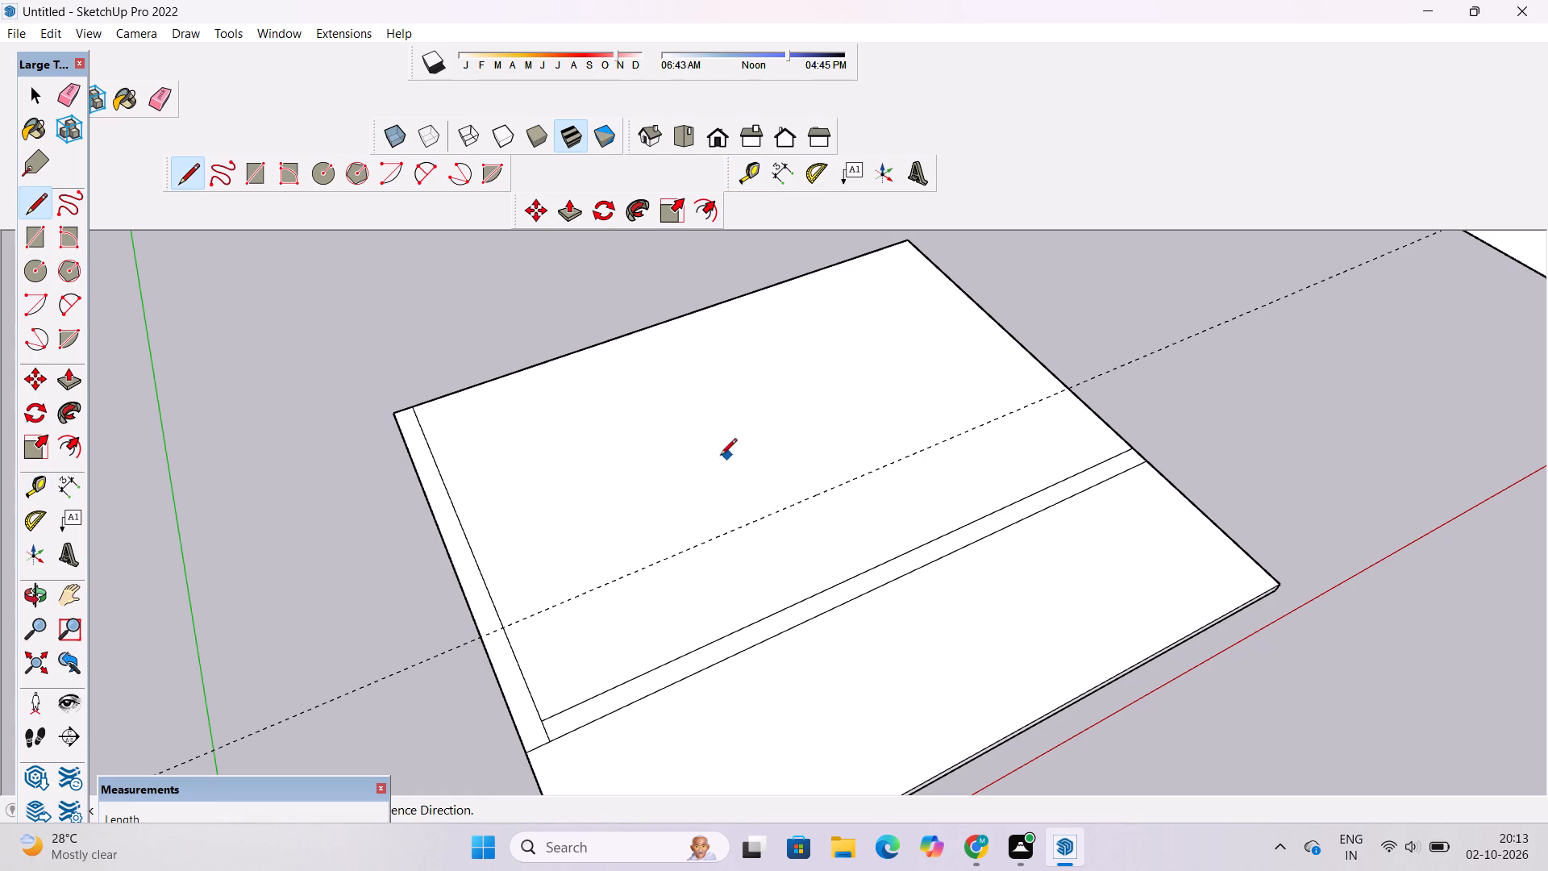
{"action": "left_click", "coordinate": [504, 627]}
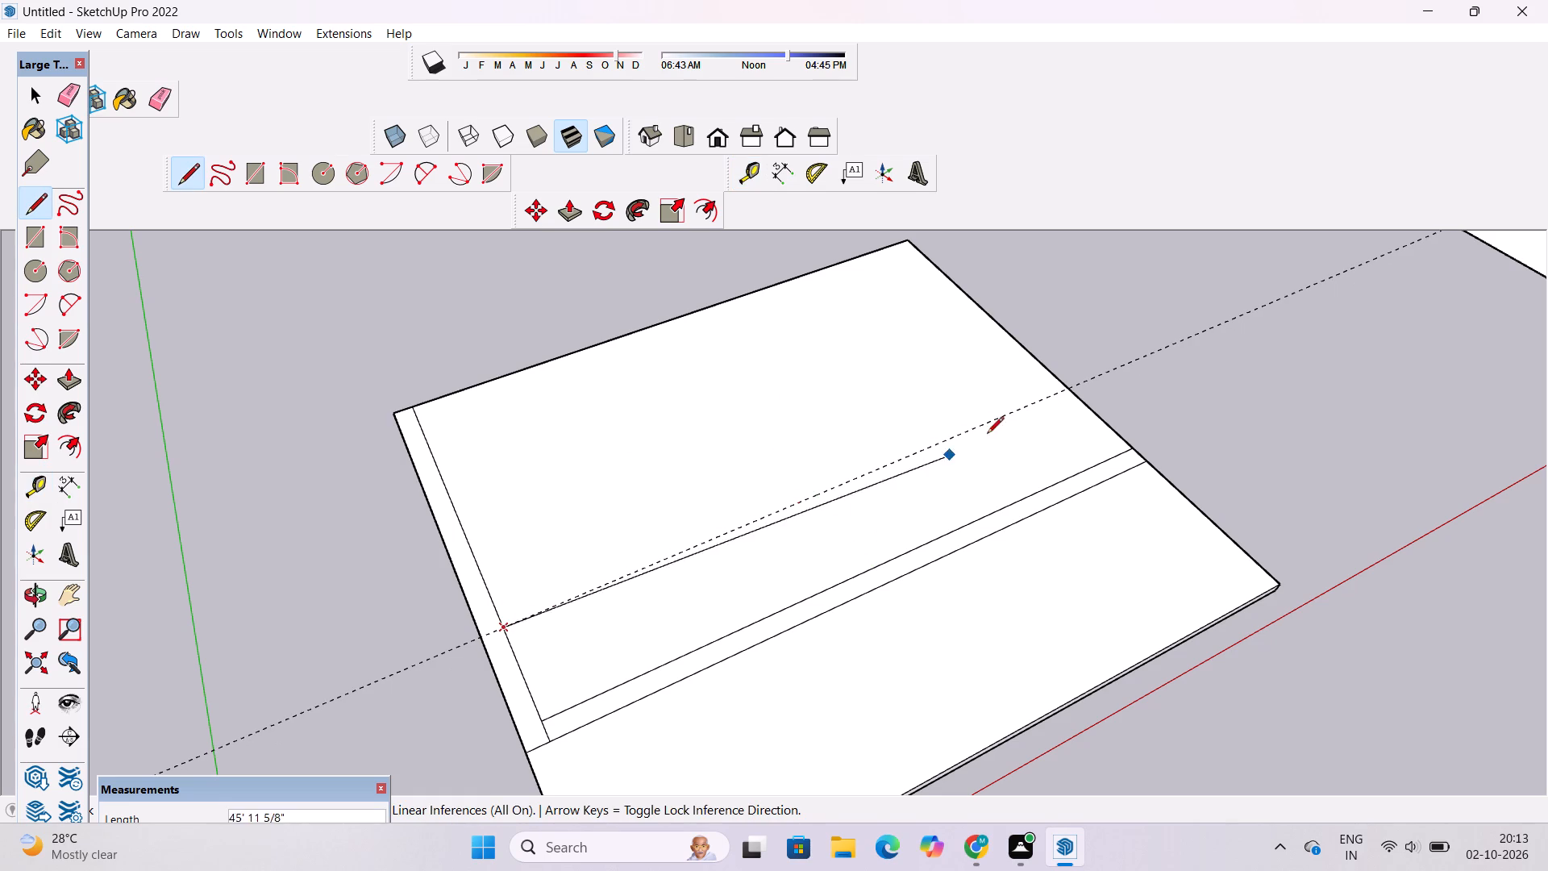
{"action": "left_click", "coordinate": [1063, 394]}
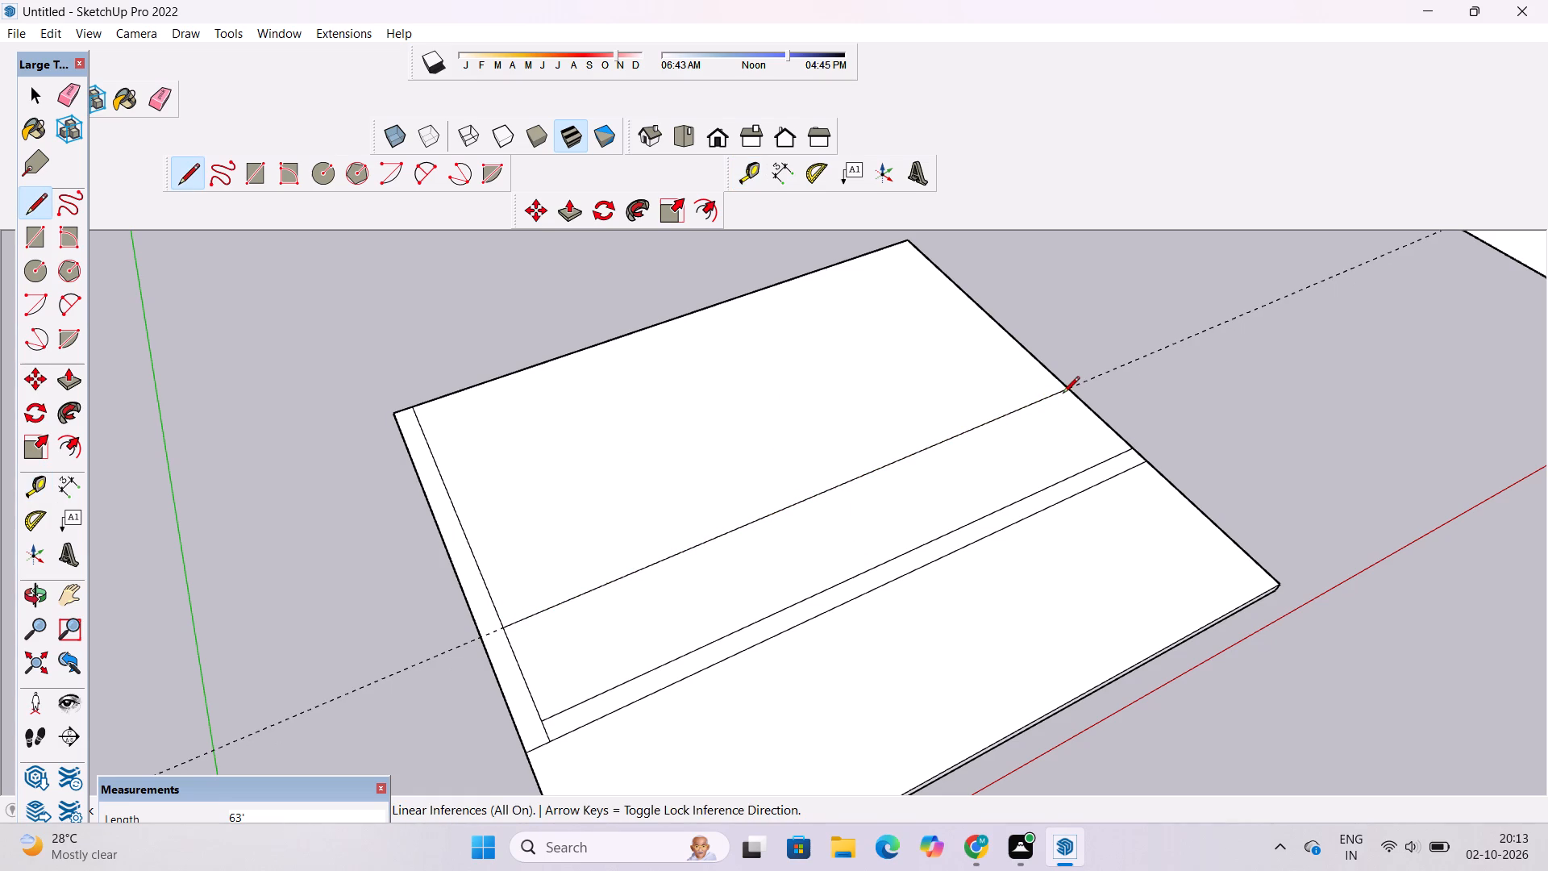
{"action": "key", "text": "space"}
Place a guide line 24' from the end strip's inner edge, crossing the long 2' wide strip.
{"action": "key", "text": "t"}
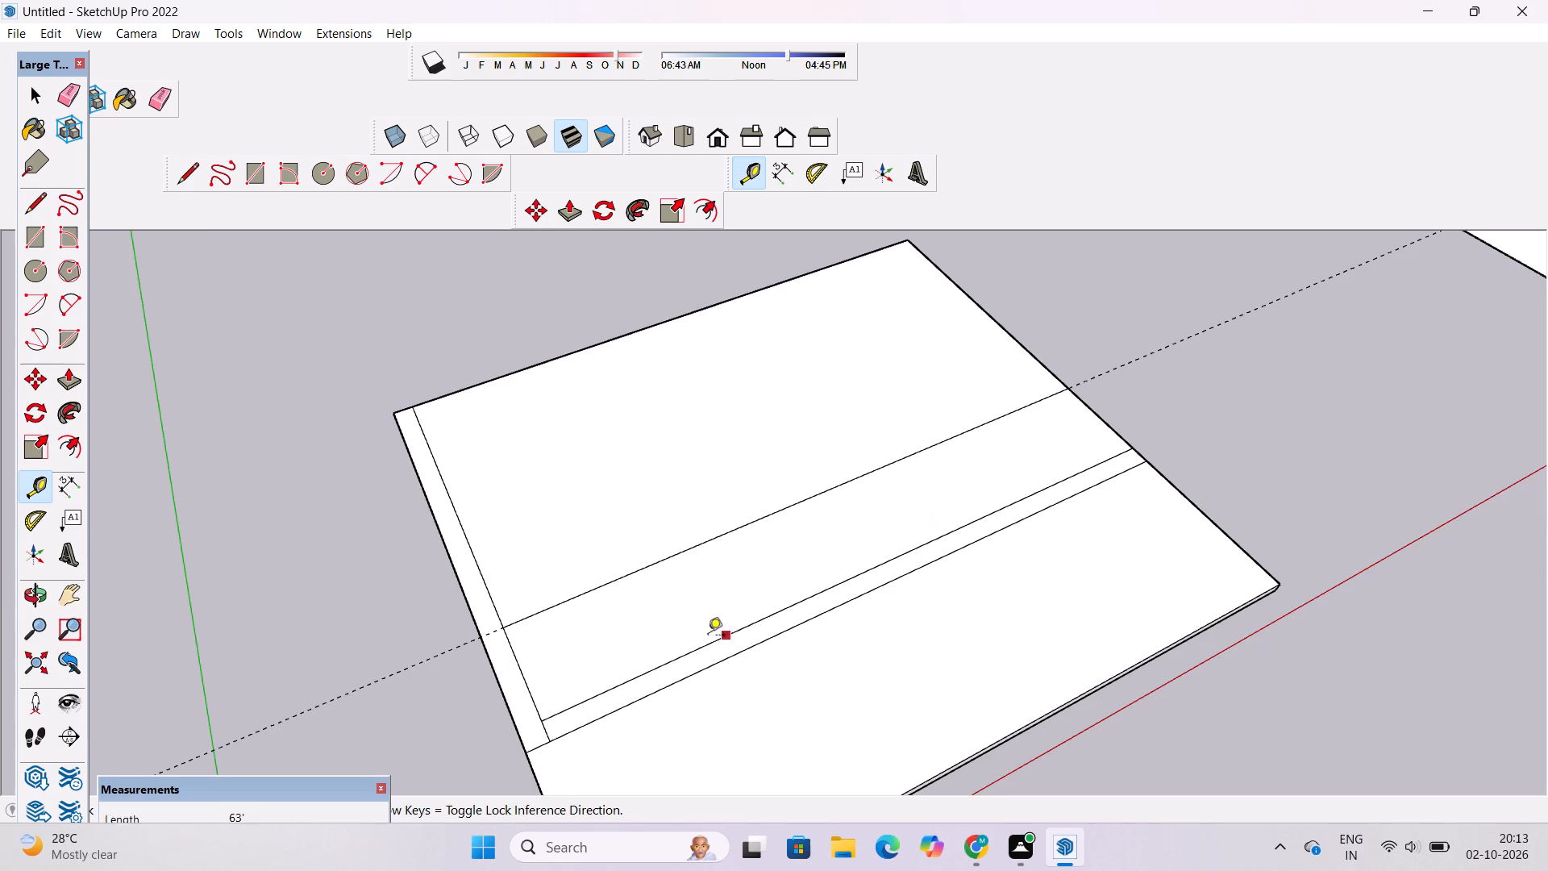
{"action": "scroll", "coordinate": [551, 627], "scroll_direction": "down", "scroll_amount": 5}
{"action": "scroll", "coordinate": [524, 685], "scroll_direction": "up", "scroll_amount": 11}
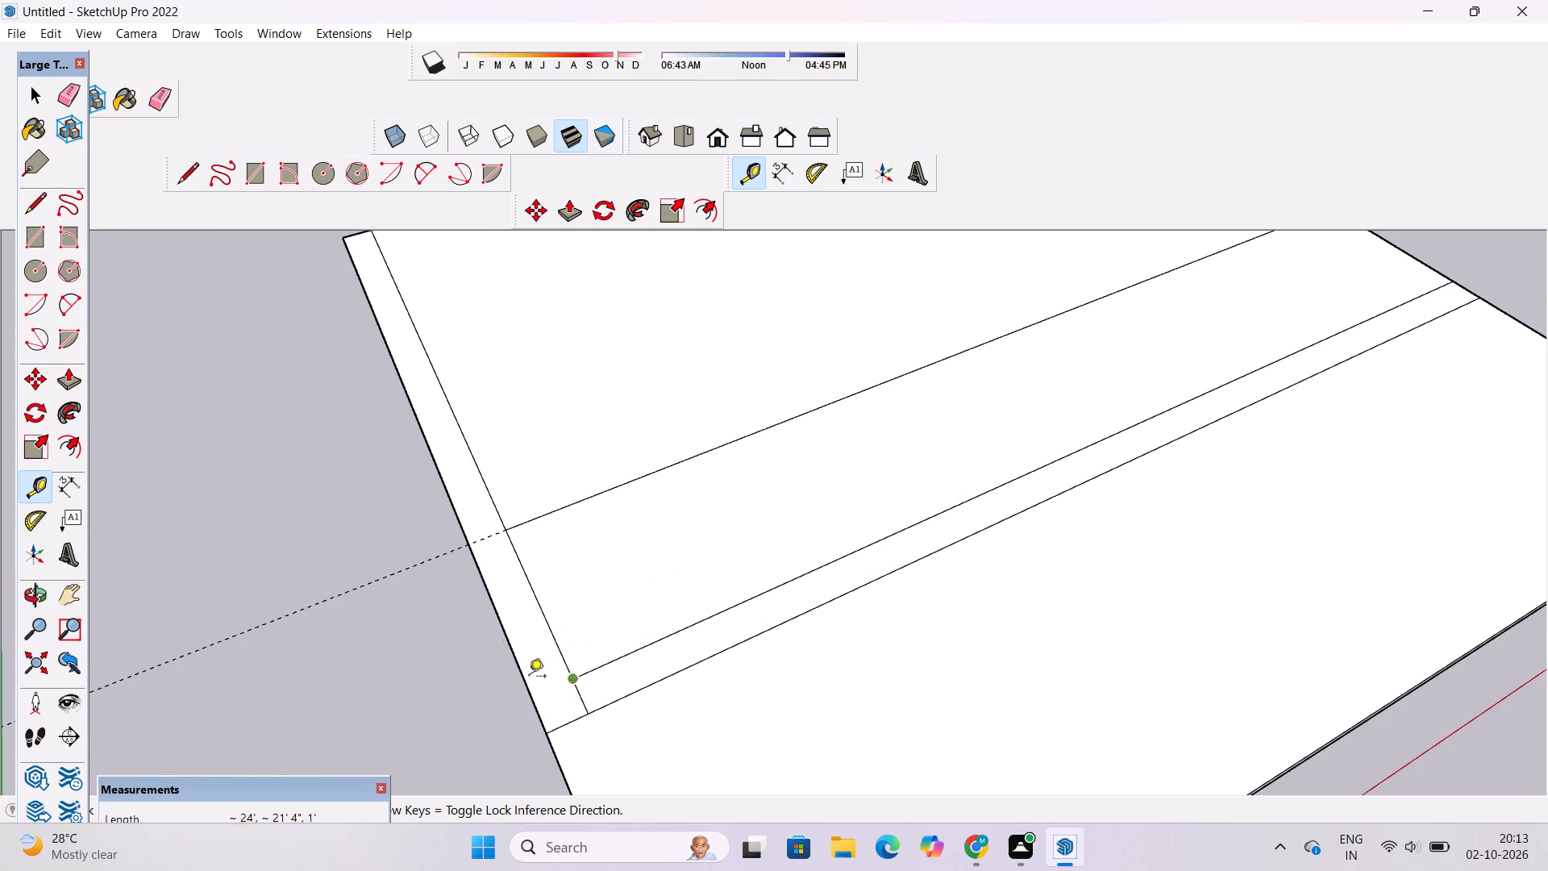
{"action": "scroll", "coordinate": [464, 638], "scroll_direction": "down", "scroll_amount": 5}
{"action": "scroll", "coordinate": [566, 667], "scroll_direction": "up", "scroll_amount": 10}
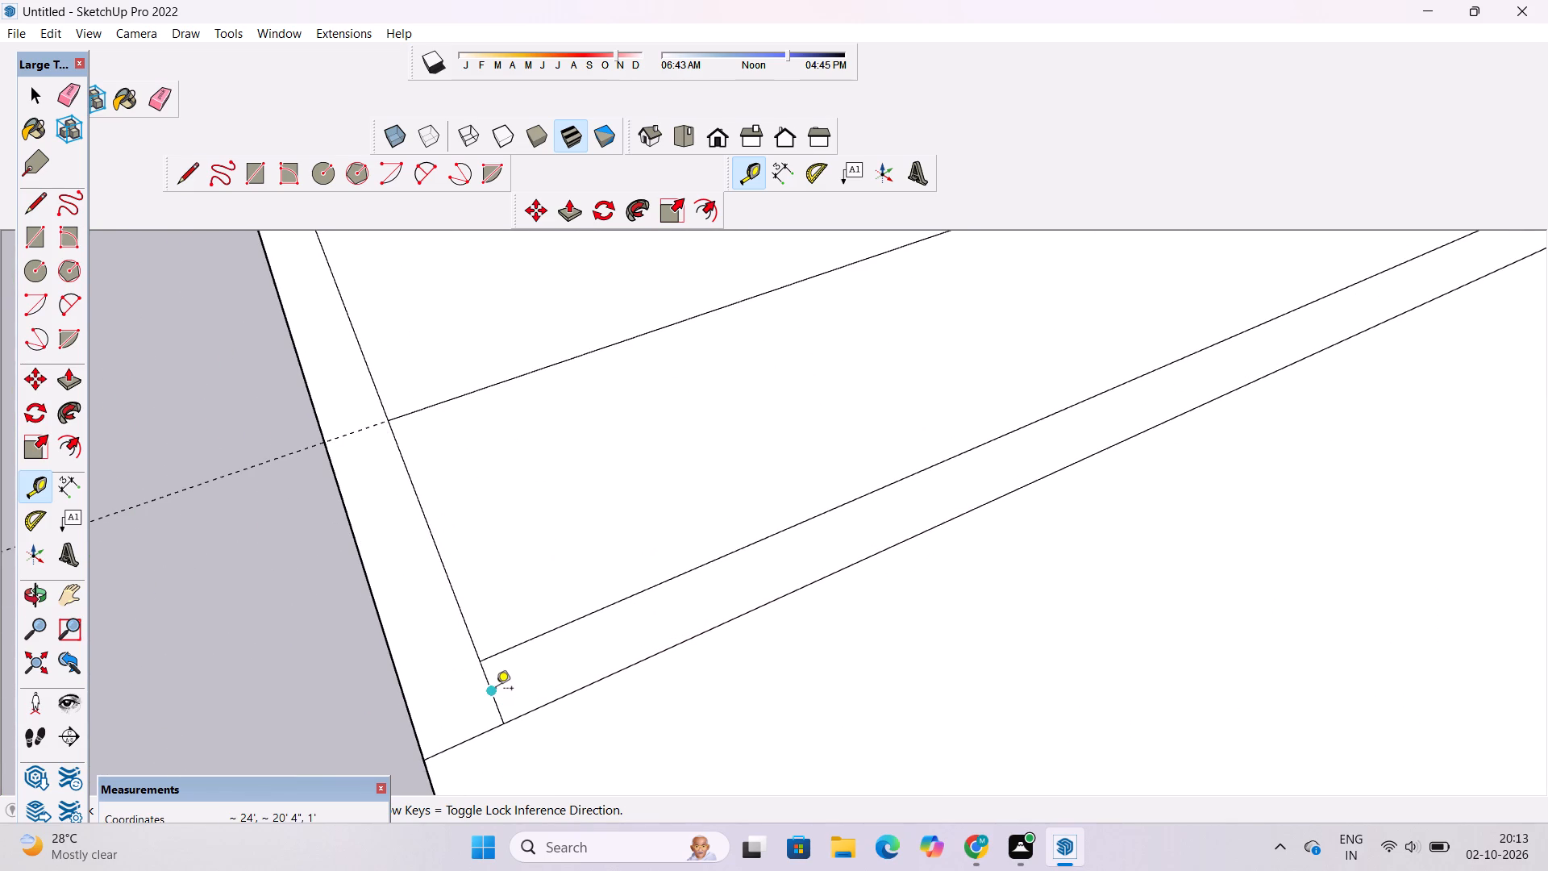
{"action": "left_click", "coordinate": [493, 690]}
{"action": "scroll", "coordinate": [493, 690], "scroll_direction": "down", "scroll_amount": 12}
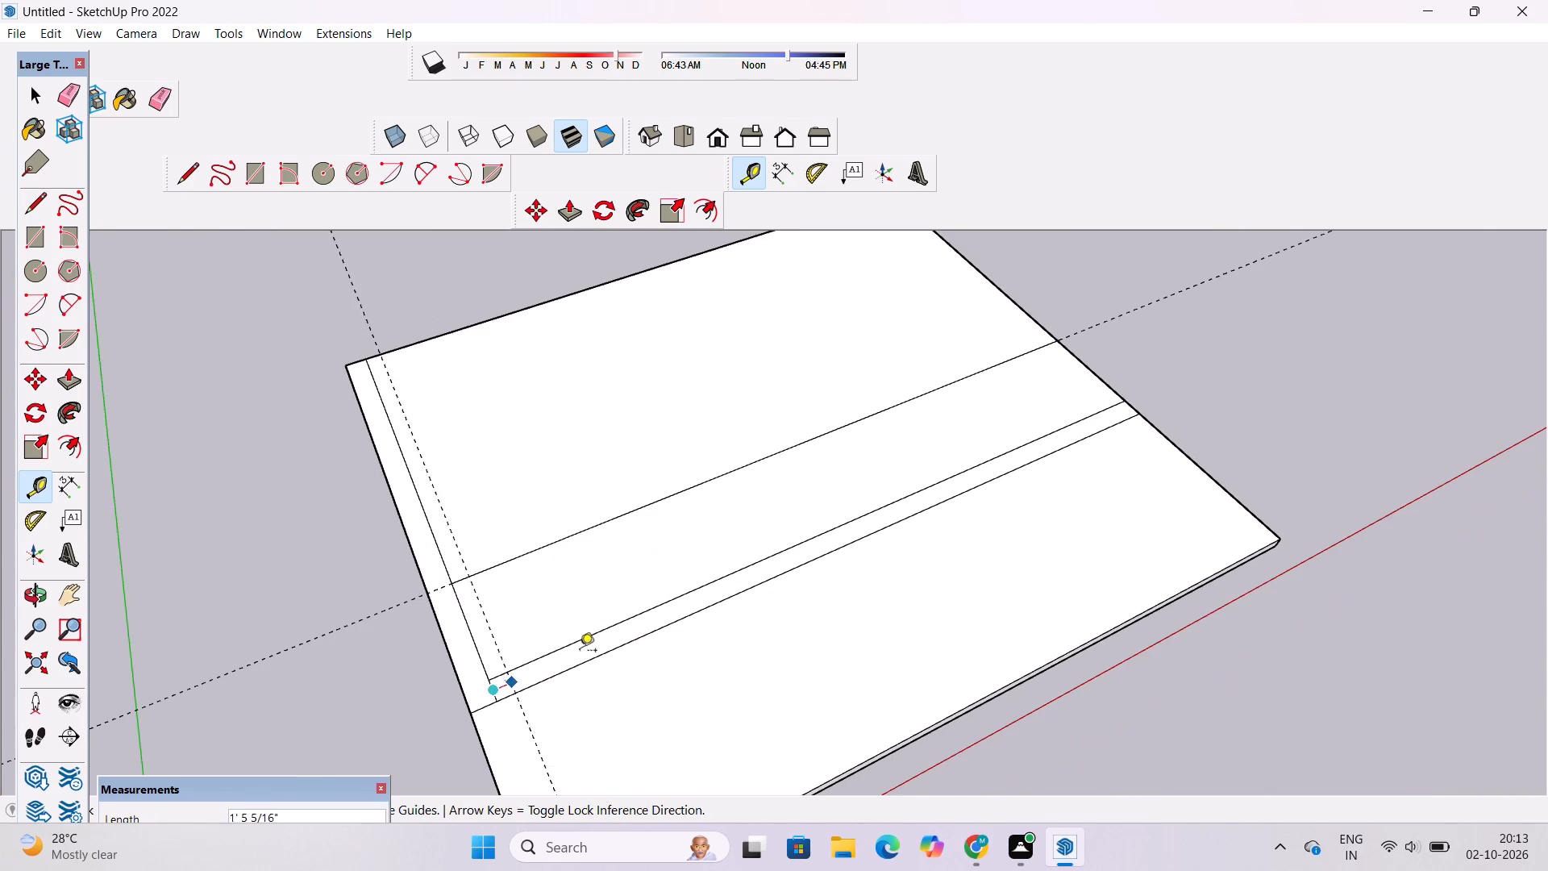
{"action": "scroll", "coordinate": [623, 635], "scroll_direction": "down", "scroll_amount": 2}
{"action": "scroll", "coordinate": [709, 596], "scroll_direction": "up", "scroll_amount": 2}
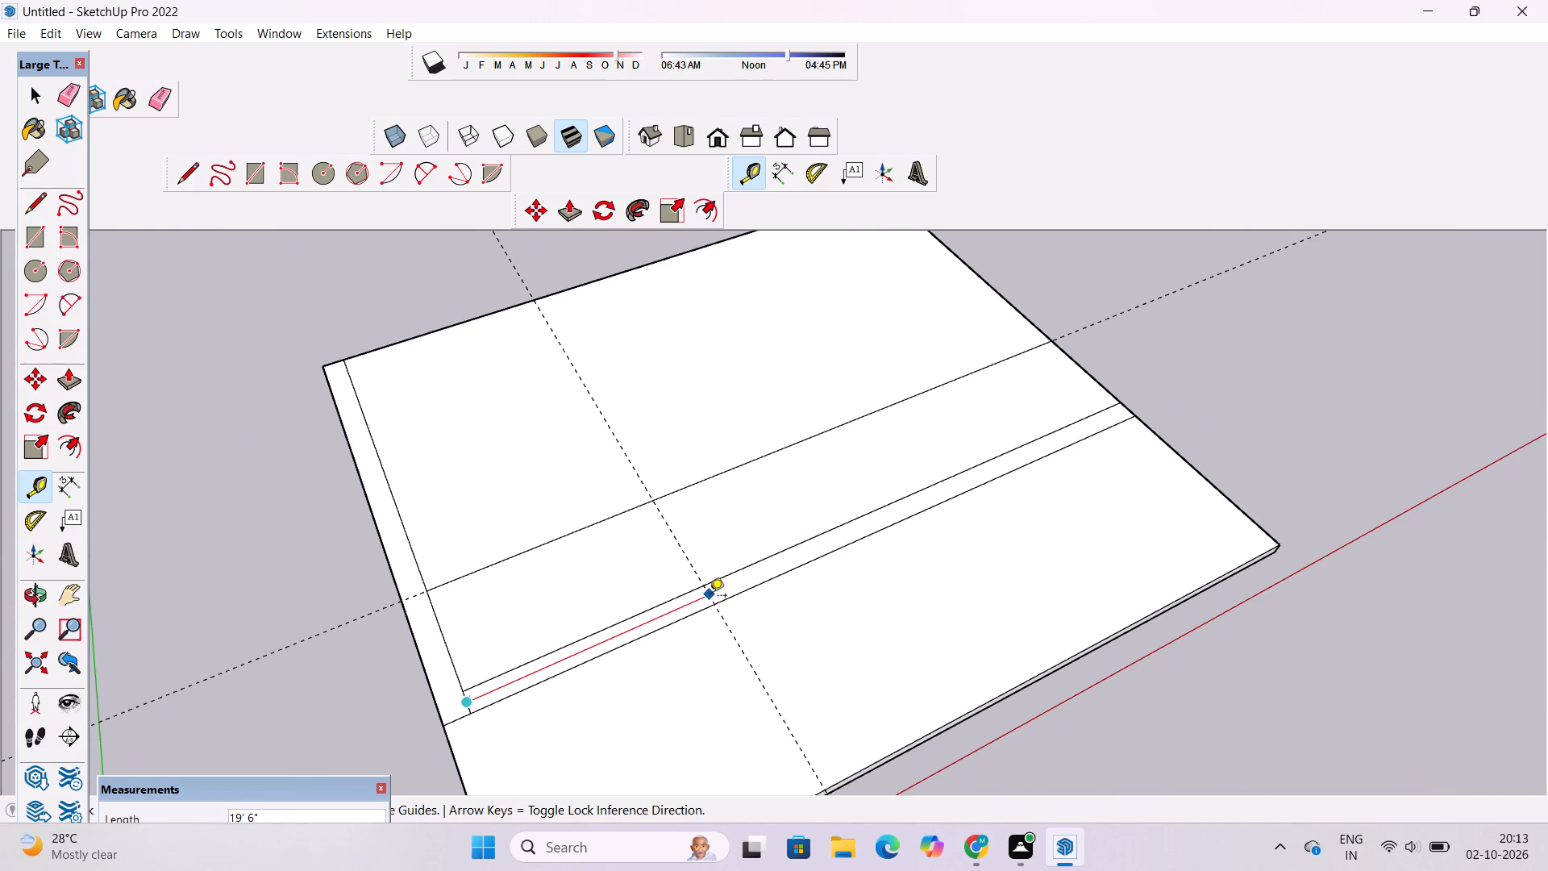
{"action": "scroll", "coordinate": [709, 599], "scroll_direction": "up", "scroll_amount": 1}
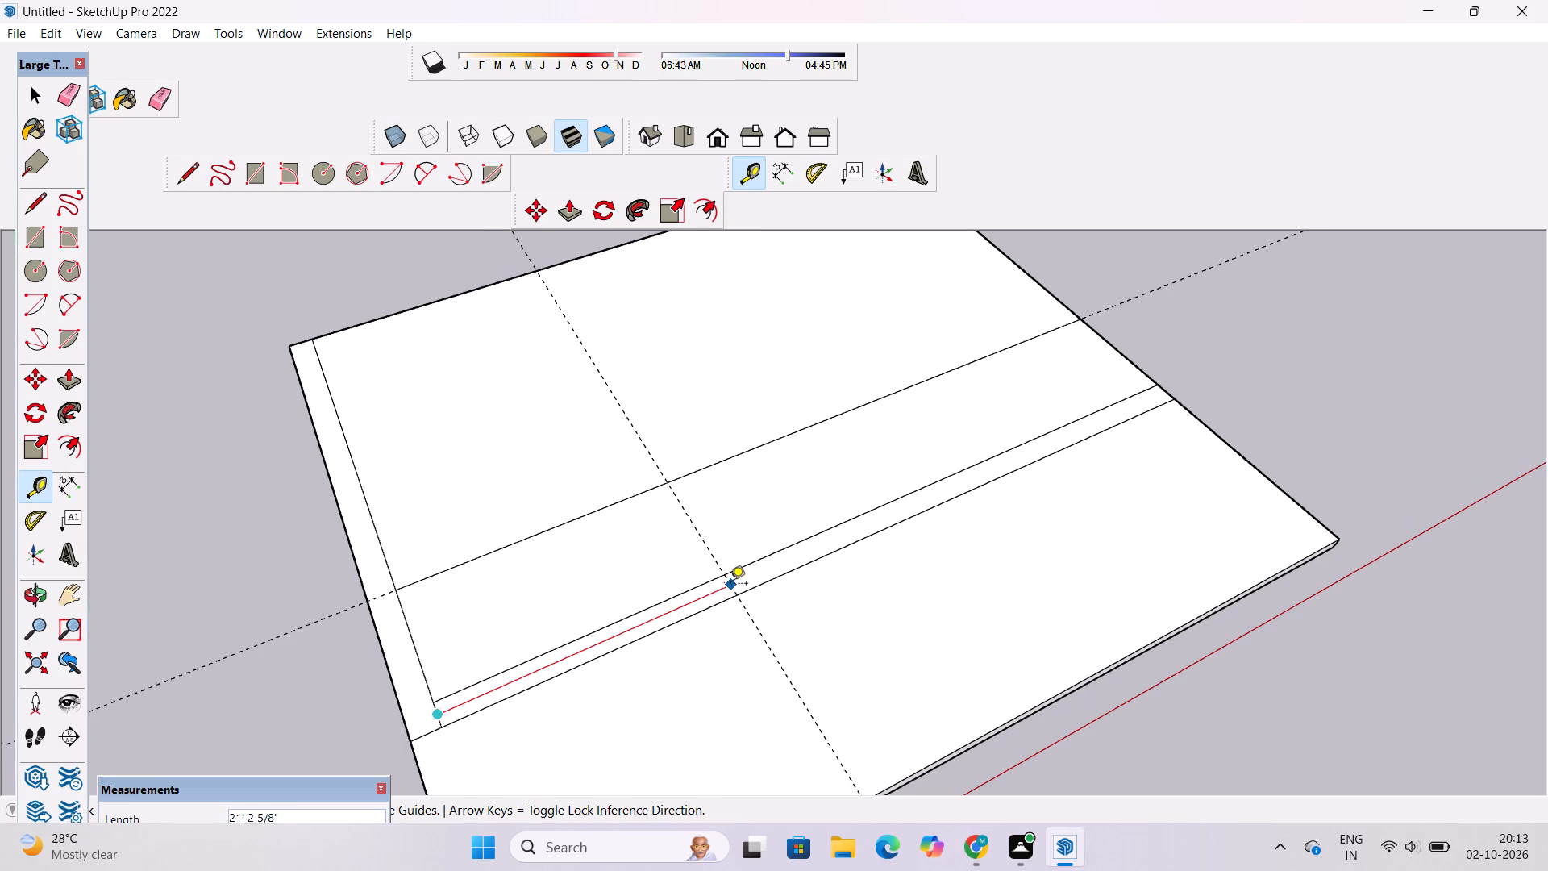
{"action": "scroll", "coordinate": [731, 584], "scroll_direction": "down", "scroll_amount": 1}
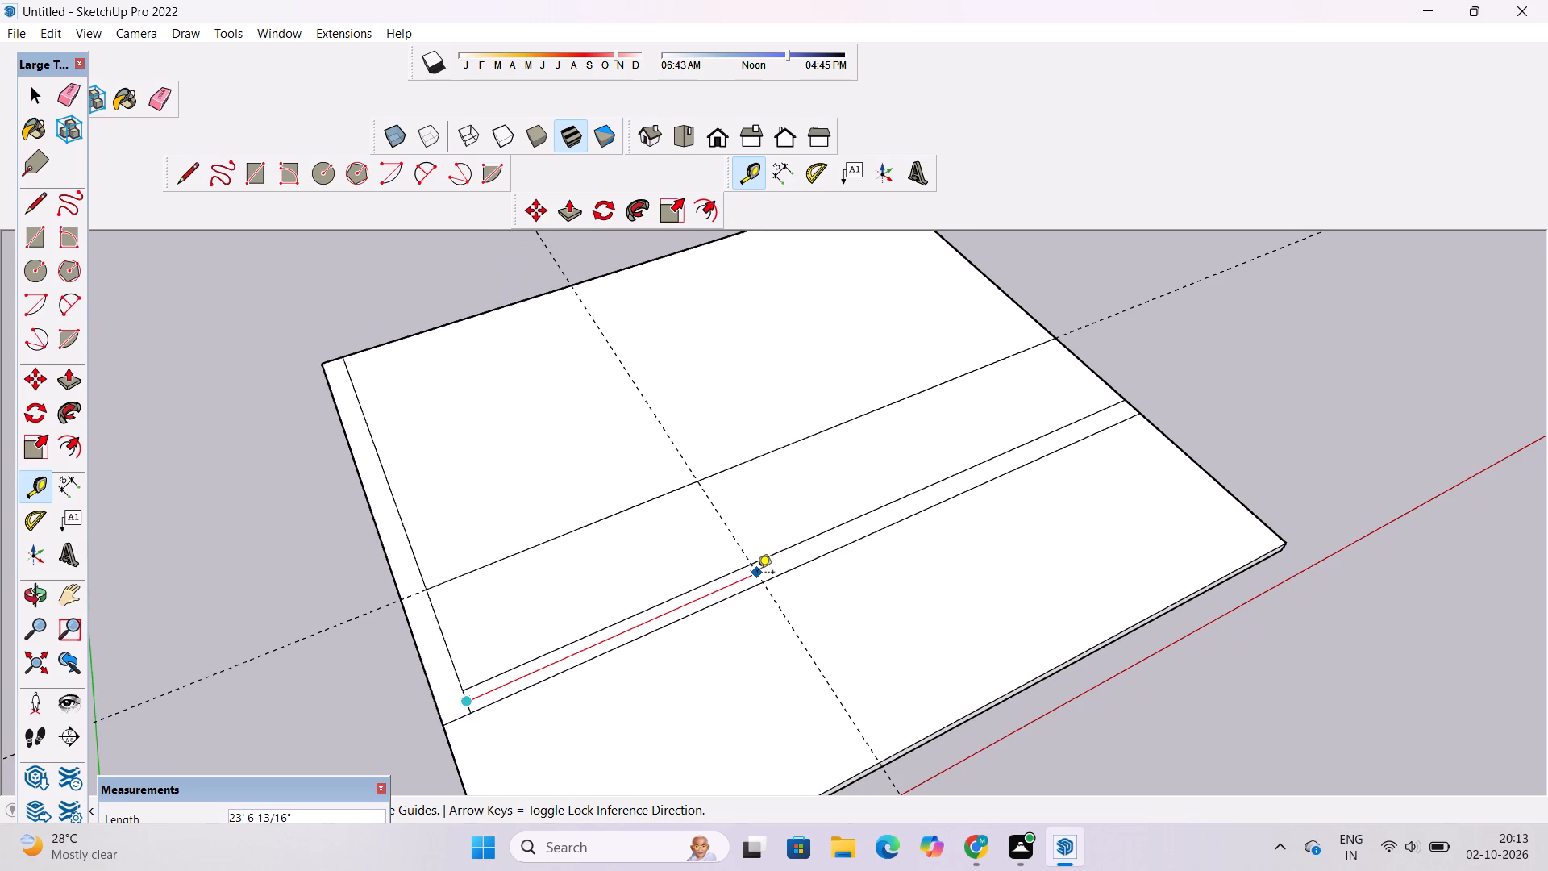
{"action": "type", "text": "24'"}
{"action": "key", "text": "Return"}
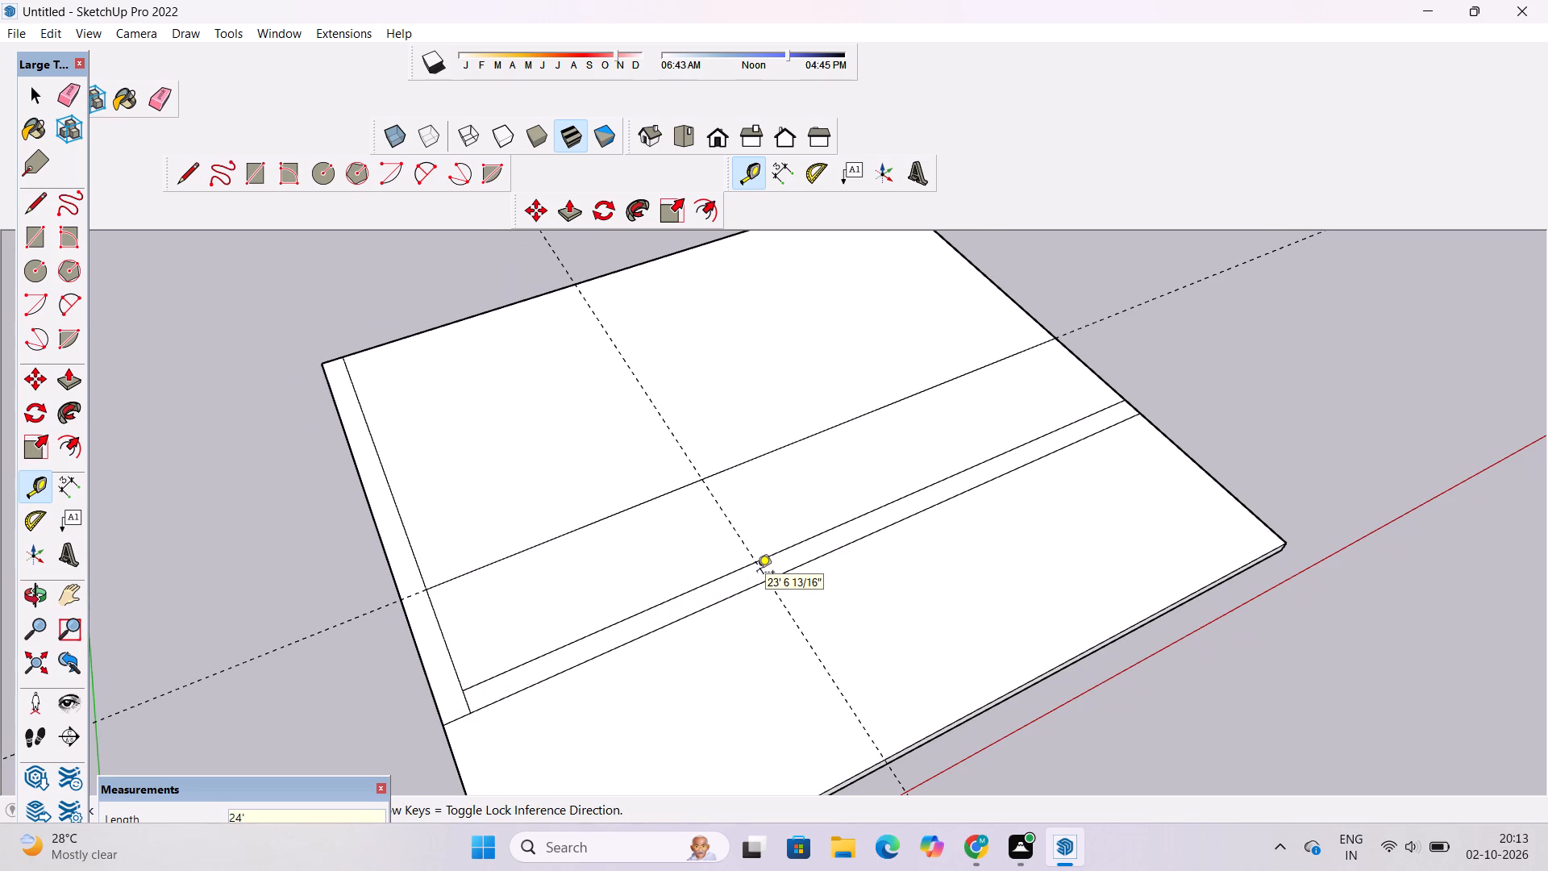
Draw a 2' line across the long strip where the 24' guide crosses it.
{"action": "left_click", "coordinate": [187, 178]}
{"action": "scroll", "coordinate": [811, 571], "scroll_direction": "up", "scroll_amount": 1}
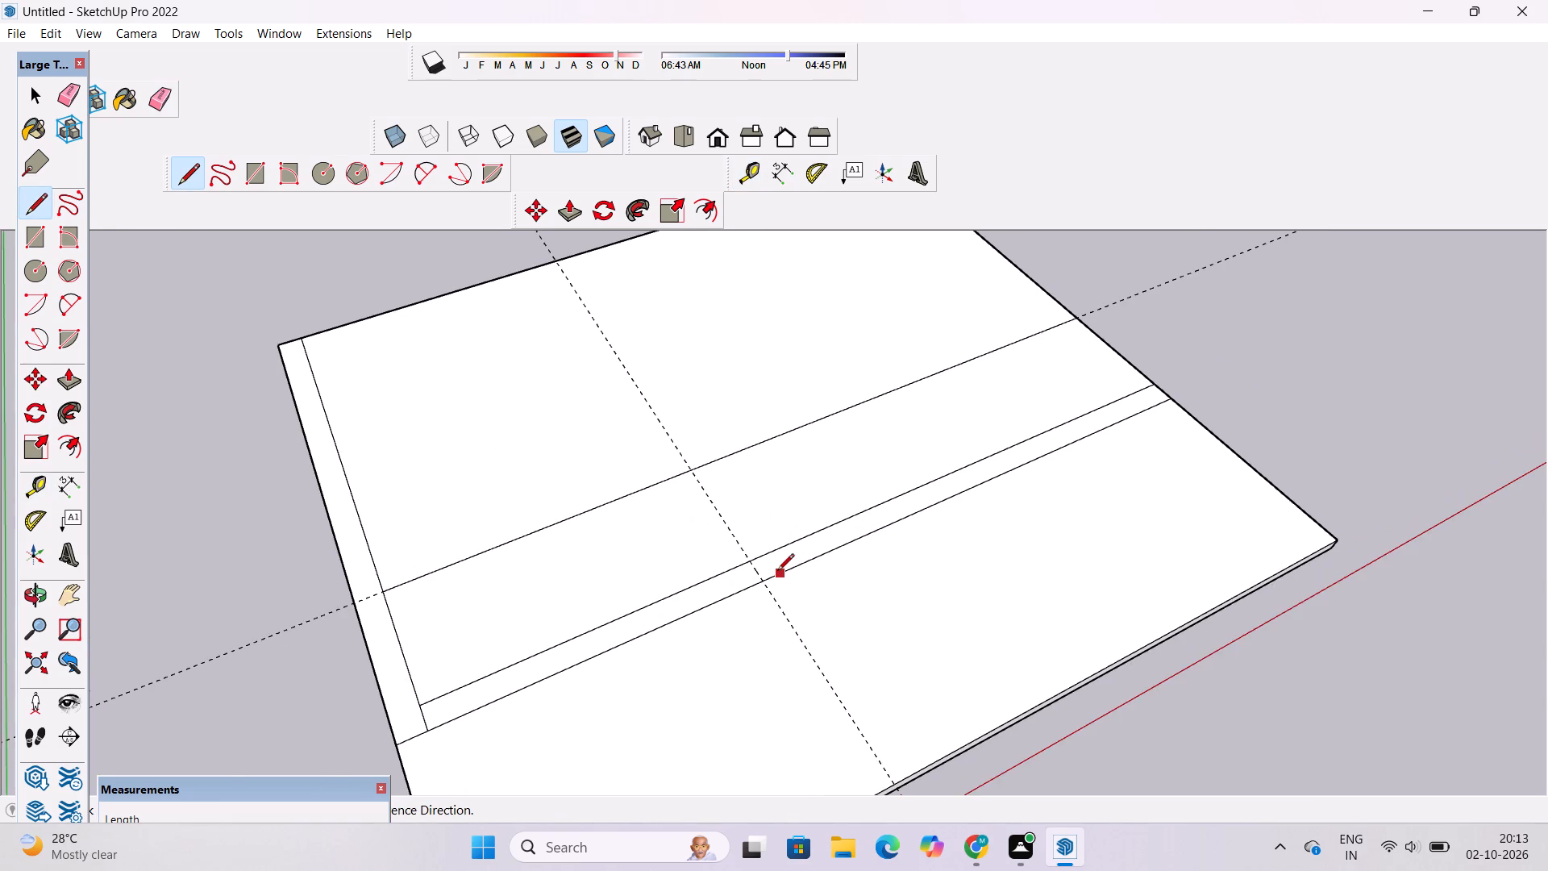
{"action": "scroll", "coordinate": [776, 572], "scroll_direction": "up", "scroll_amount": 9}
{"action": "left_click", "coordinate": [743, 598]}
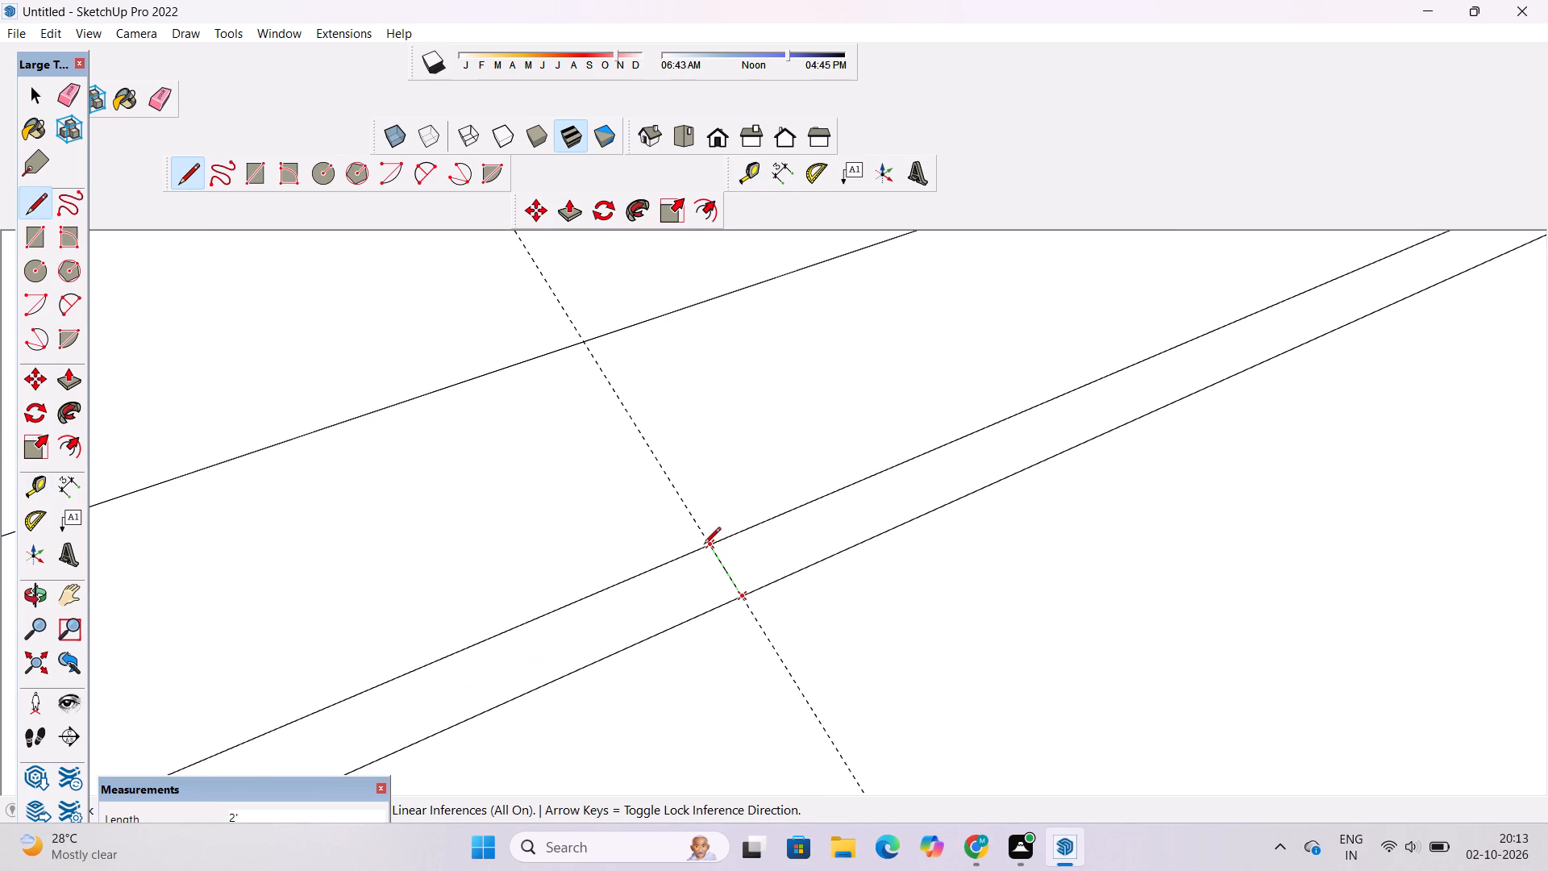
{"action": "left_click", "coordinate": [704, 545]}
{"action": "scroll", "coordinate": [727, 535], "scroll_direction": "down", "scroll_amount": 10}
{"action": "key", "text": "space"}
Erase both dashed guide lines, keeping the edges drawn on the slab's top face.
{"action": "type", "text": "e"}
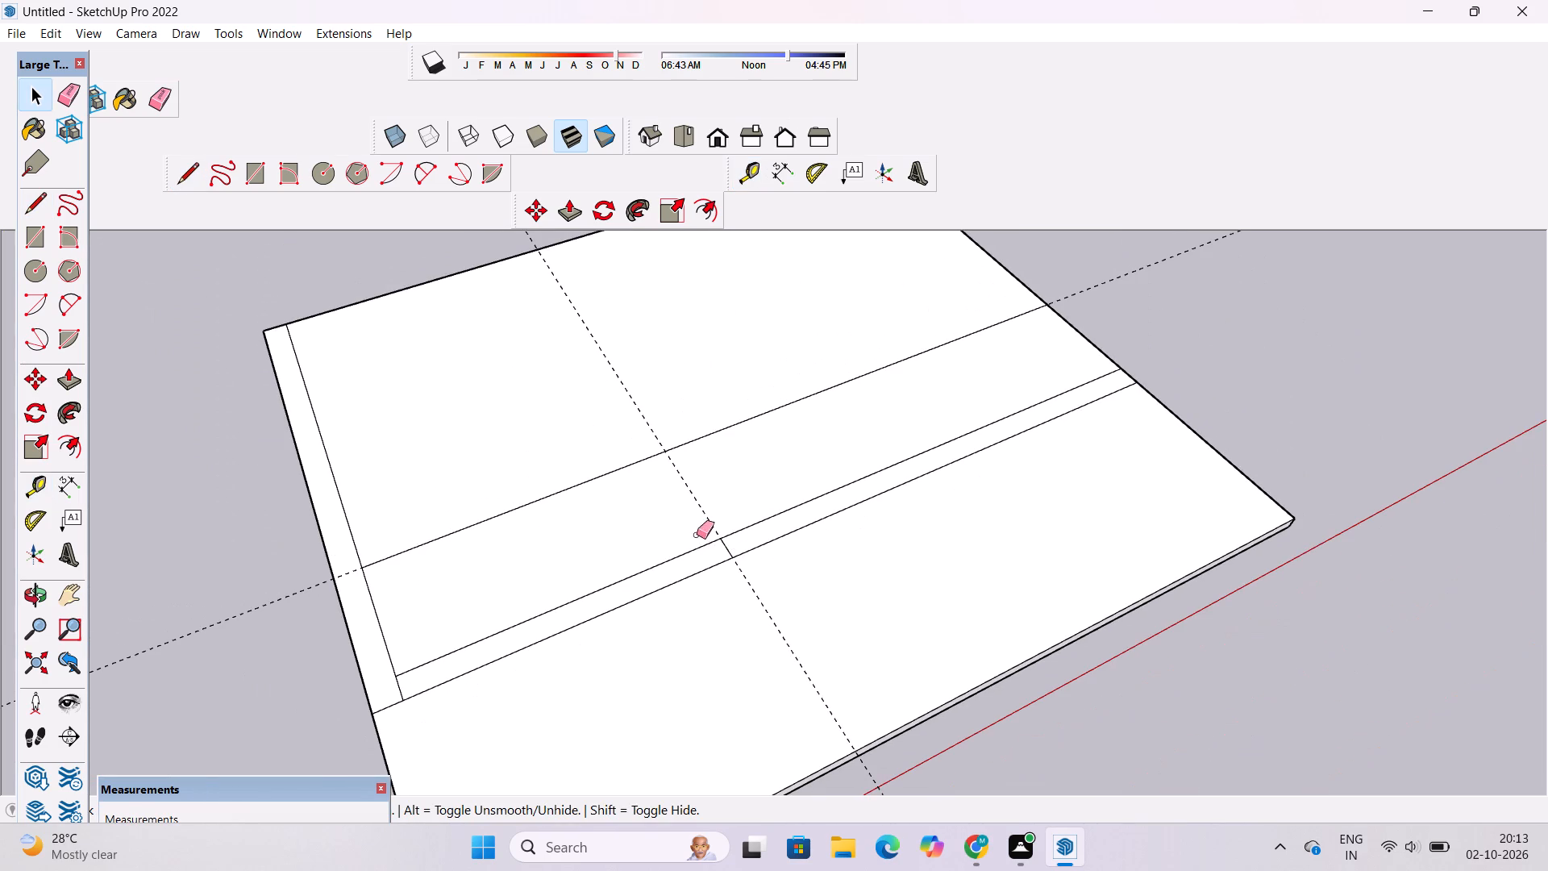
{"action": "left_click_drag", "start_coordinate": [706, 494], "coordinate": [697, 513]}
{"action": "left_click_drag", "start_coordinate": [318, 568], "coordinate": [318, 578]}
{"action": "left_click", "coordinate": [318, 578]}
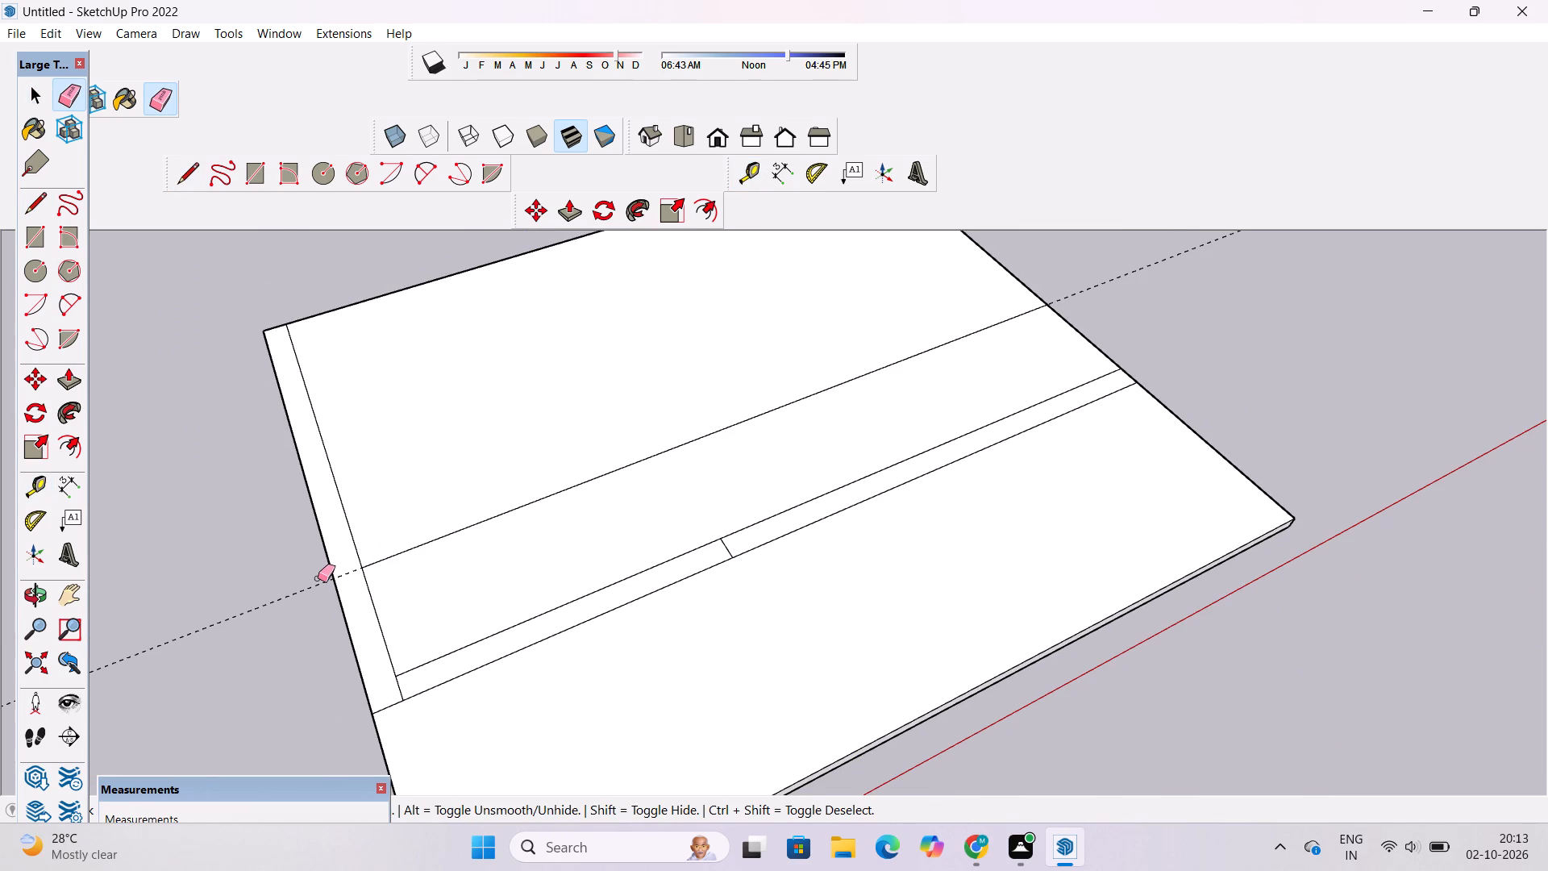
{"action": "left_click_drag", "start_coordinate": [318, 589], "coordinate": [322, 601]}
{"action": "left_click_drag", "start_coordinate": [281, 581], "coordinate": [289, 619]}
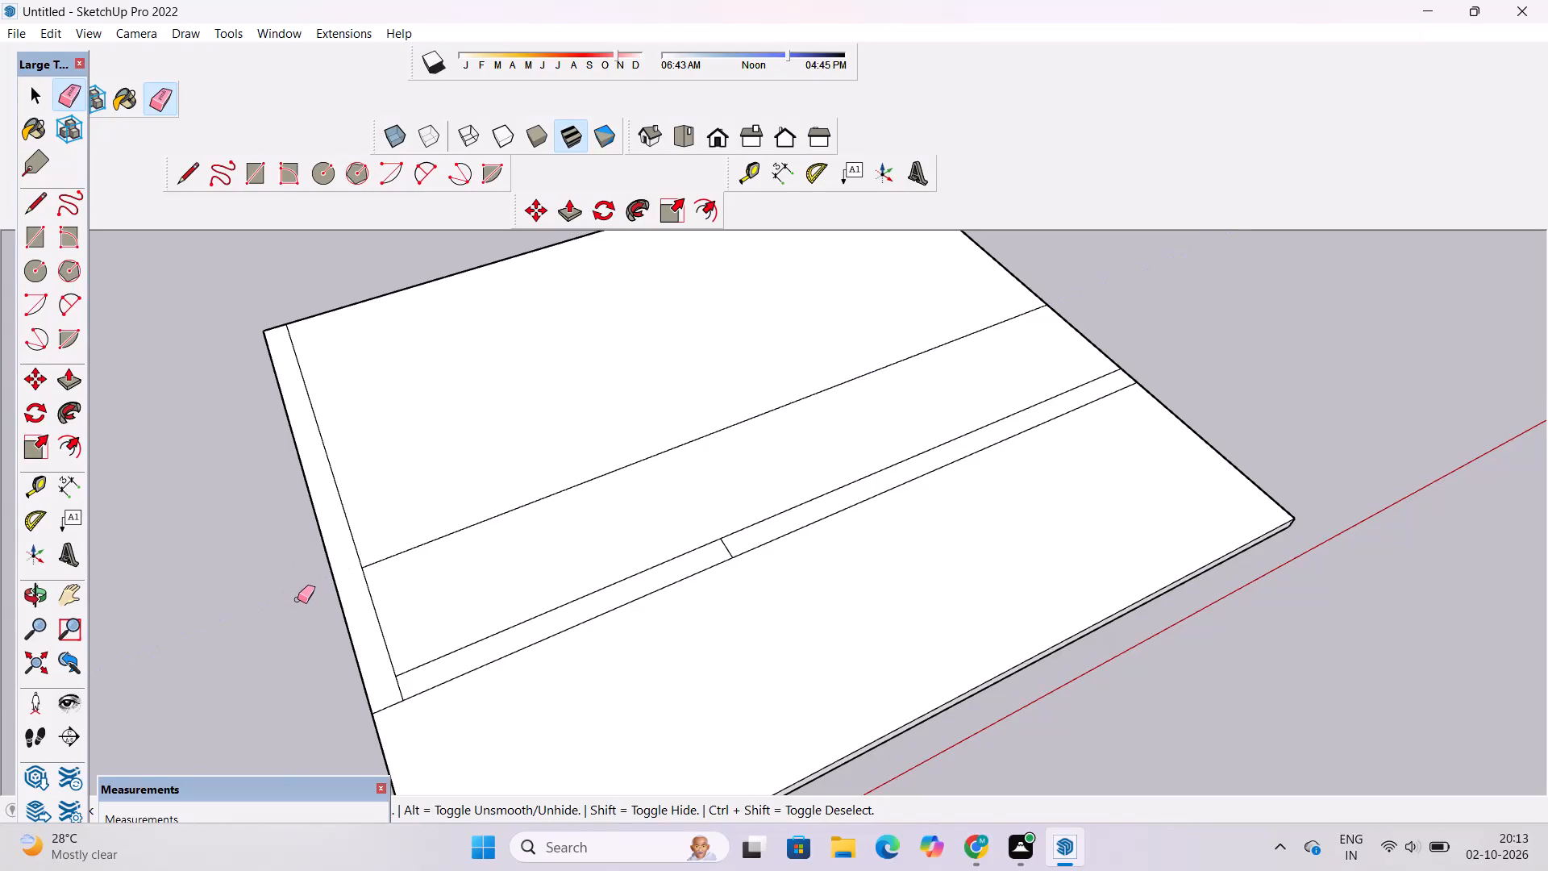
{"action": "key", "text": "space"}
Examine the slab's newly divided top face, its edges and the copied face from several angles.
{"action": "key", "text": "o"}
{"action": "scroll", "coordinate": [379, 581], "scroll_direction": "down", "scroll_amount": 5}
{"action": "left_click_drag", "start_coordinate": [452, 584], "coordinate": [546, 486]}
{"action": "left_click_drag", "start_coordinate": [544, 640], "coordinate": [564, 543]}
{"action": "left_click_drag", "start_coordinate": [568, 540], "coordinate": [399, 623]}
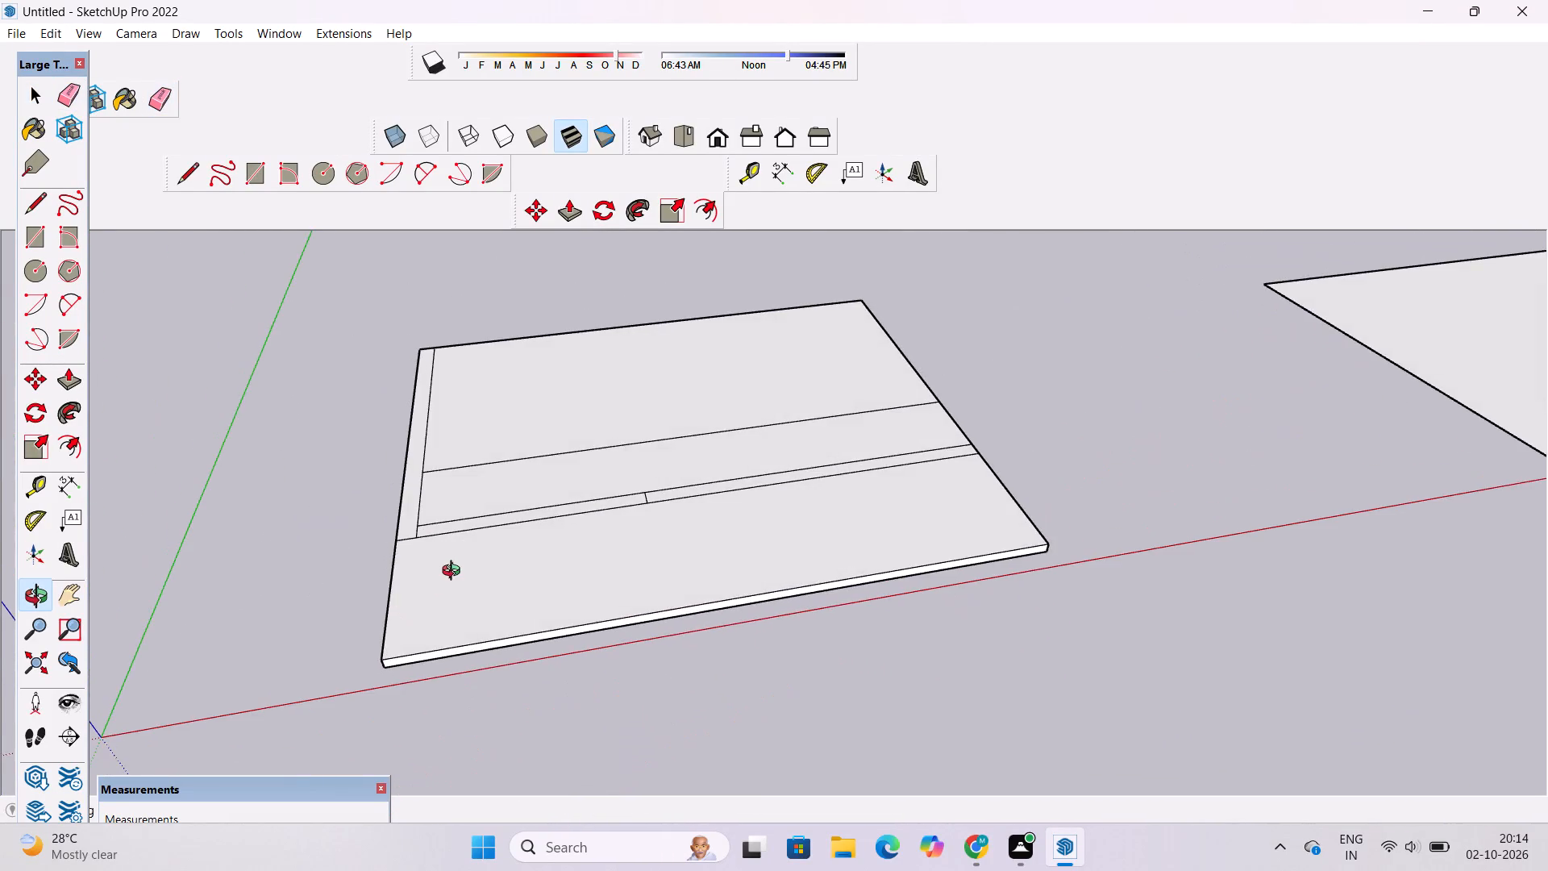
{"action": "scroll", "coordinate": [455, 573], "scroll_direction": "up", "scroll_amount": 3}
{"action": "left_click_drag", "start_coordinate": [531, 541], "coordinate": [469, 581], "text": "shift"}
{"action": "left_click_drag", "start_coordinate": [469, 581], "coordinate": [467, 678]}
{"action": "scroll", "coordinate": [467, 625], "scroll_direction": "down", "scroll_amount": 5}
{"action": "left_click_drag", "start_coordinate": [424, 619], "coordinate": [1067, 468]}
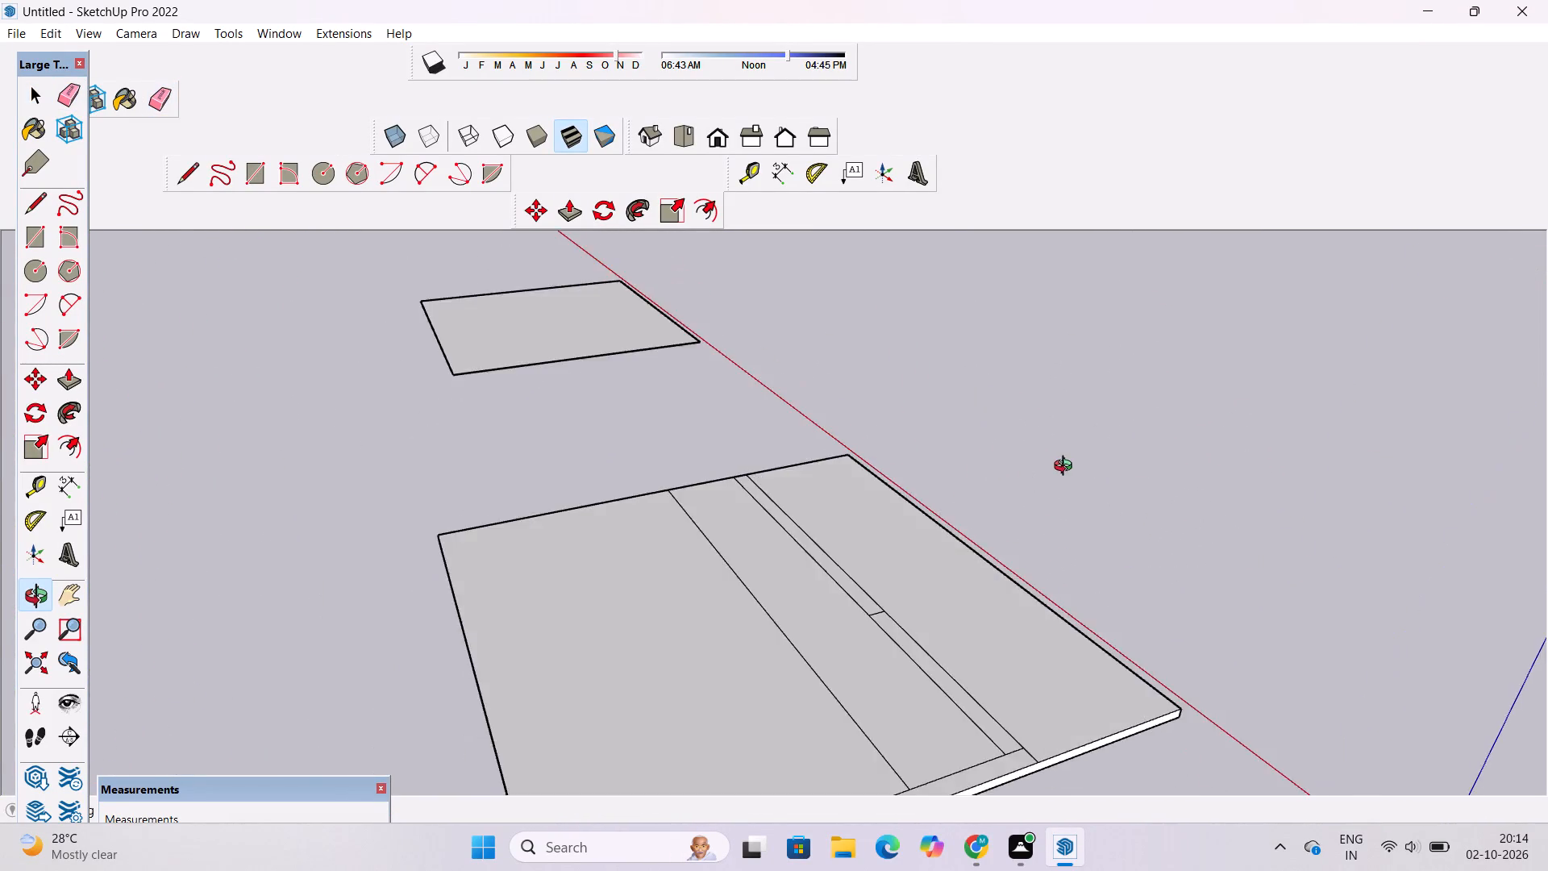
{"action": "left_click_drag", "start_coordinate": [1067, 468], "coordinate": [602, 571]}
{"action": "scroll", "coordinate": [759, 523], "scroll_direction": "up", "scroll_amount": 2}
{"action": "left_click_drag", "start_coordinate": [795, 509], "coordinate": [754, 546], "text": "shift"}
{"action": "scroll", "coordinate": [792, 491], "scroll_direction": "up", "scroll_amount": 4}
{"action": "left_click_drag", "start_coordinate": [821, 482], "coordinate": [709, 560]}
{"action": "scroll", "coordinate": [777, 498], "scroll_direction": "up", "scroll_amount": 3}
{"action": "key", "text": "e"}
{"action": "left_click_drag", "start_coordinate": [818, 452], "coordinate": [796, 463]}
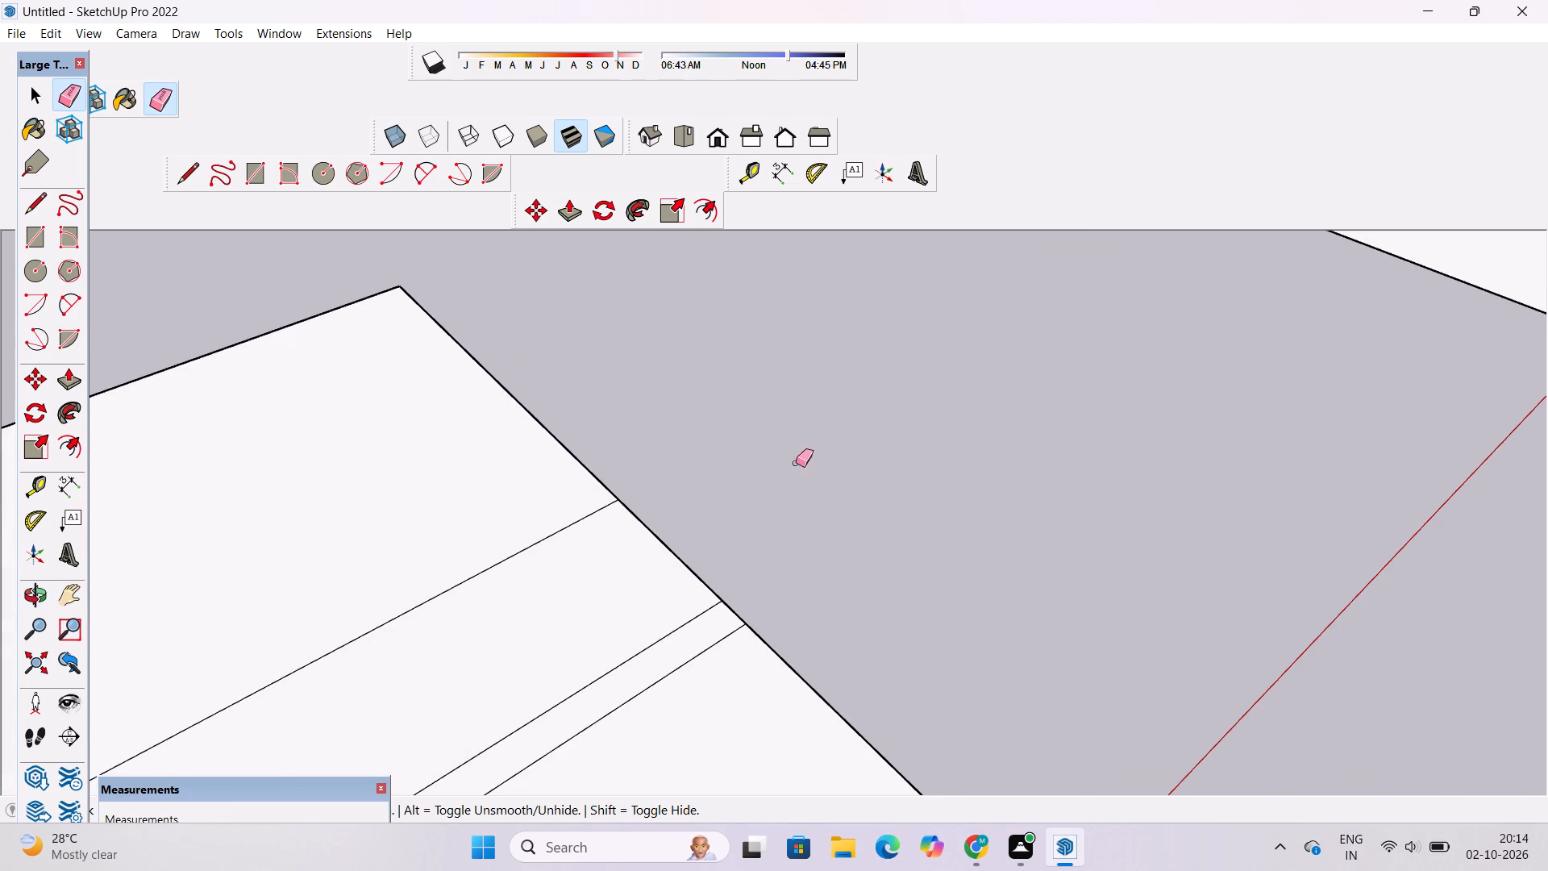
{"action": "left_click_drag", "start_coordinate": [796, 463], "coordinate": [801, 477]}
{"action": "scroll", "coordinate": [850, 410], "scroll_direction": "down", "scroll_amount": 14}
{"action": "key", "text": "space"}
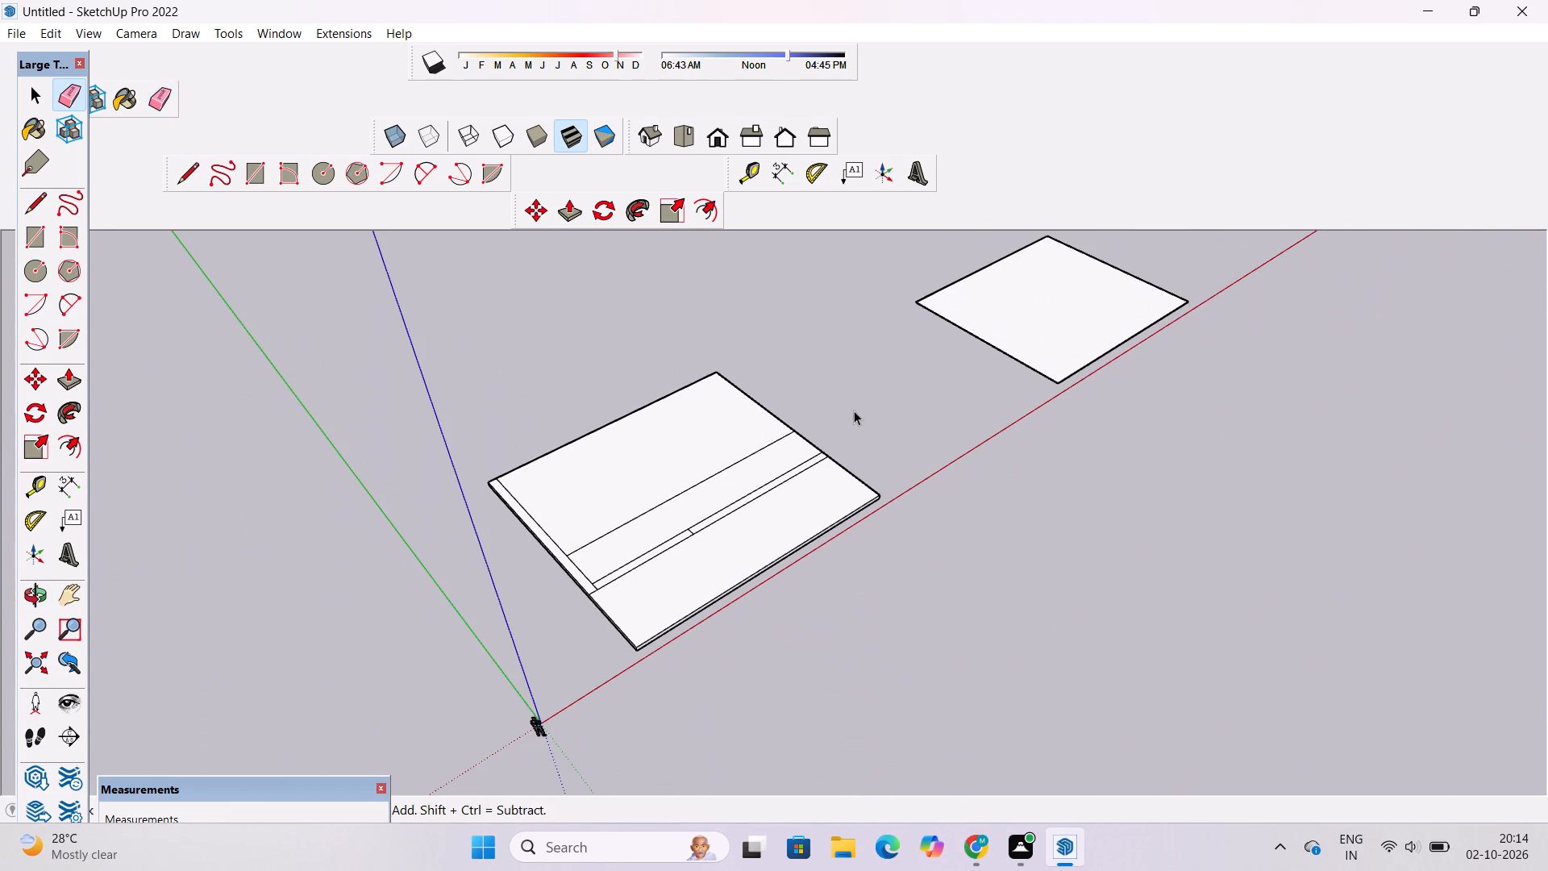
{"action": "key", "text": "o"}
{"action": "scroll", "coordinate": [695, 530], "scroll_direction": "up", "scroll_amount": 4}
{"action": "left_click_drag", "start_coordinate": [667, 538], "coordinate": [743, 518], "text": "shift"}
{"action": "left_click_drag", "start_coordinate": [647, 579], "coordinate": [701, 494]}
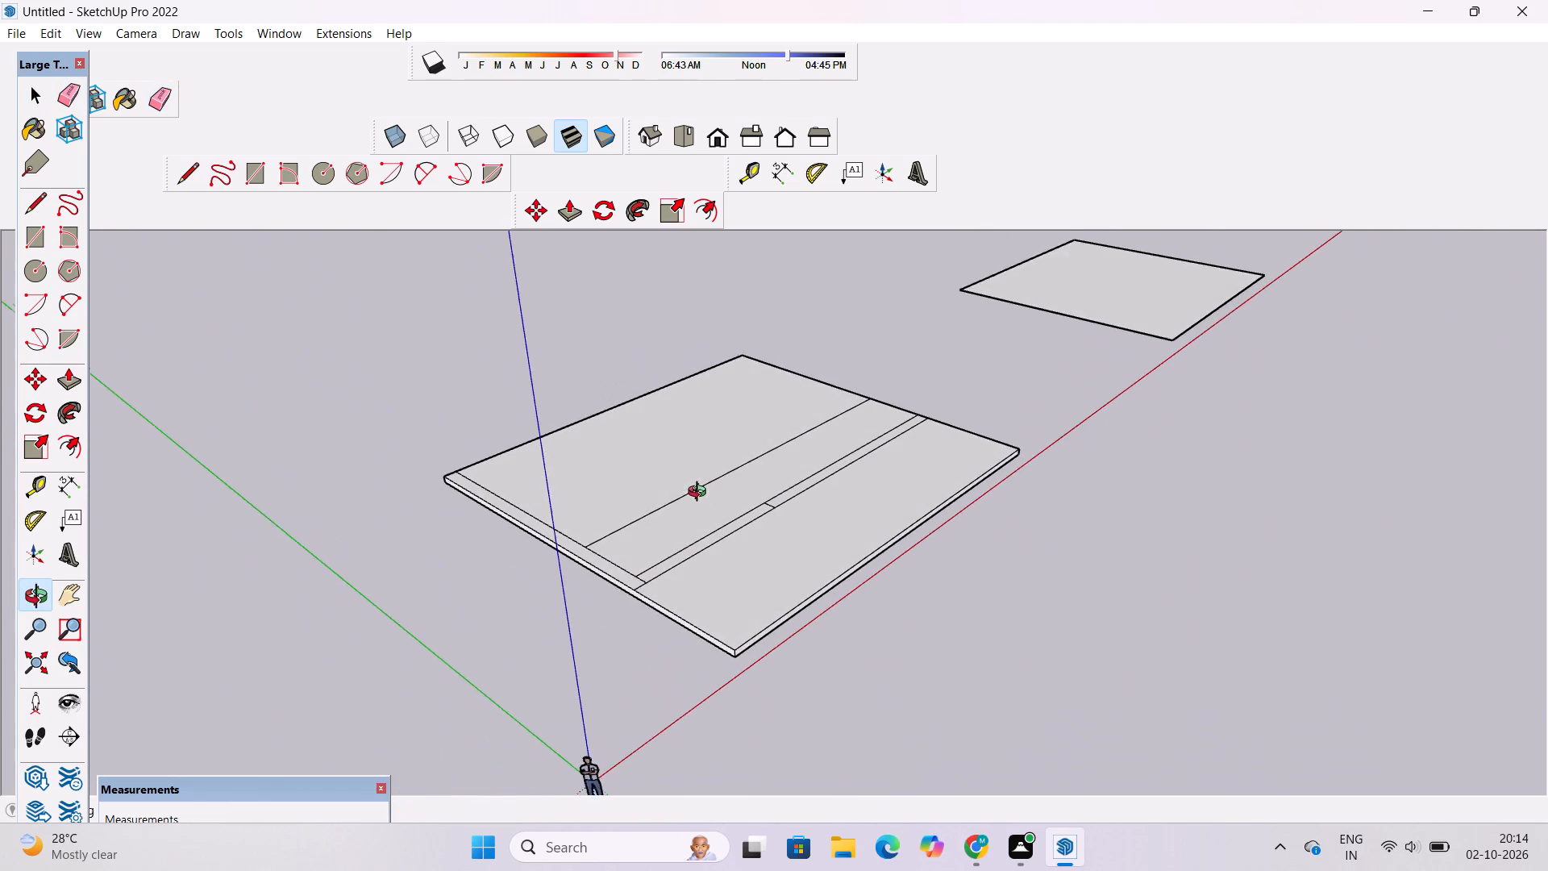
{"action": "scroll", "coordinate": [690, 540], "scroll_direction": "up", "scroll_amount": 8}
{"action": "scroll", "coordinate": [560, 540], "scroll_direction": "down", "scroll_amount": 13}
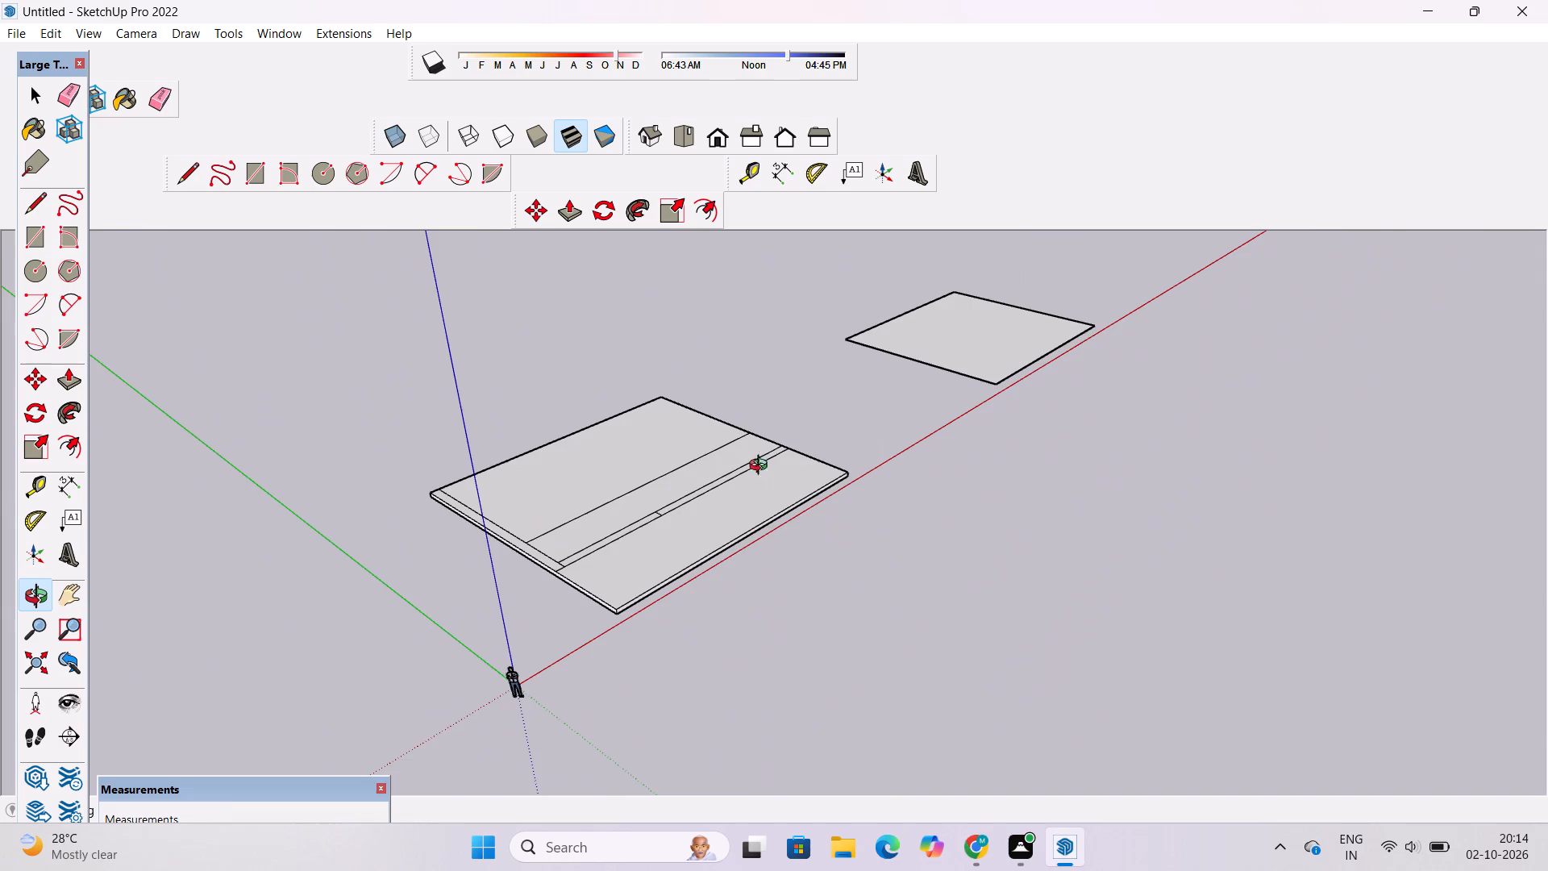
{"action": "left_click_drag", "start_coordinate": [903, 458], "coordinate": [297, 587]}
{"action": "scroll", "coordinate": [950, 425], "scroll_direction": "up", "scroll_amount": 9}
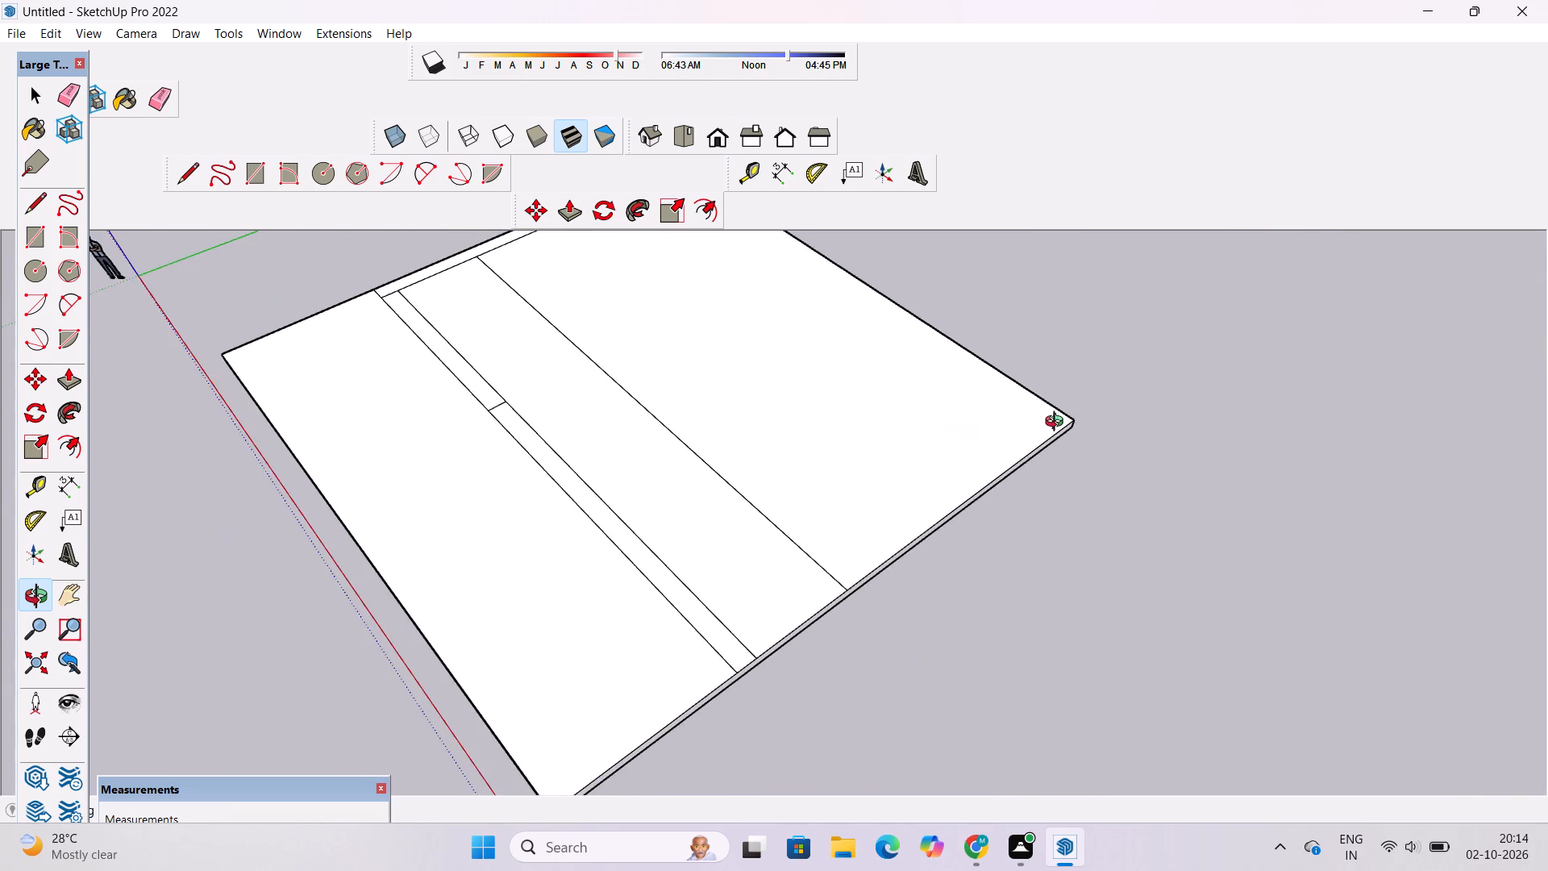
{"action": "left_click_drag", "start_coordinate": [1058, 423], "coordinate": [1323, 400]}
{"action": "scroll", "coordinate": [962, 495], "scroll_direction": "down", "scroll_amount": 2}
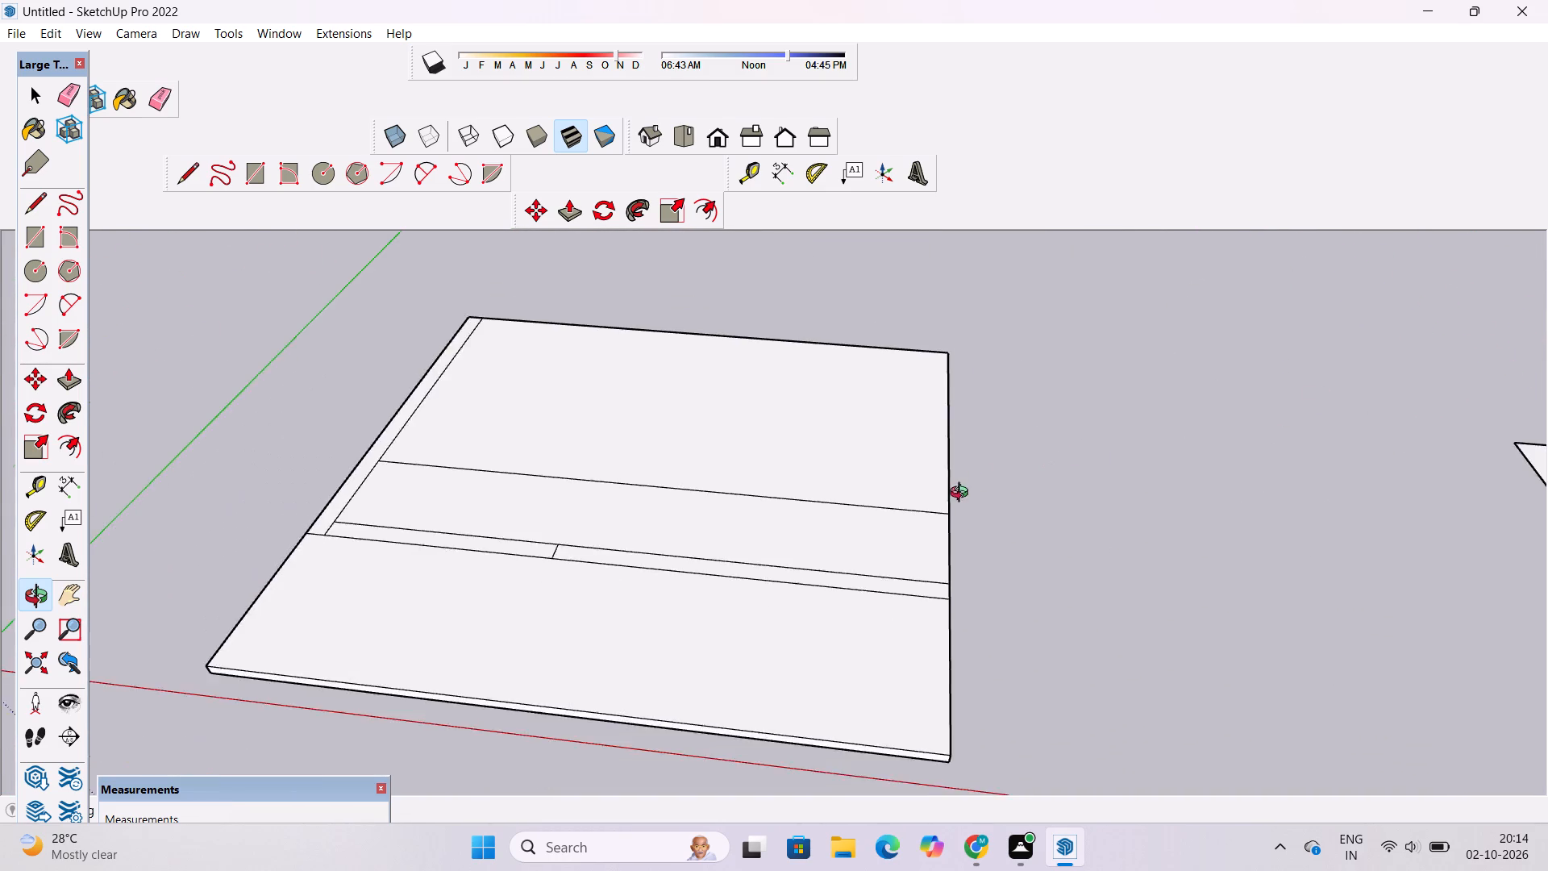
{"action": "scroll", "coordinate": [963, 494], "scroll_direction": "down", "scroll_amount": 7}
{"action": "left_click_drag", "start_coordinate": [233, 610], "coordinate": [444, 562]}
{"action": "scroll", "coordinate": [1050, 518], "scroll_direction": "up", "scroll_amount": 4}
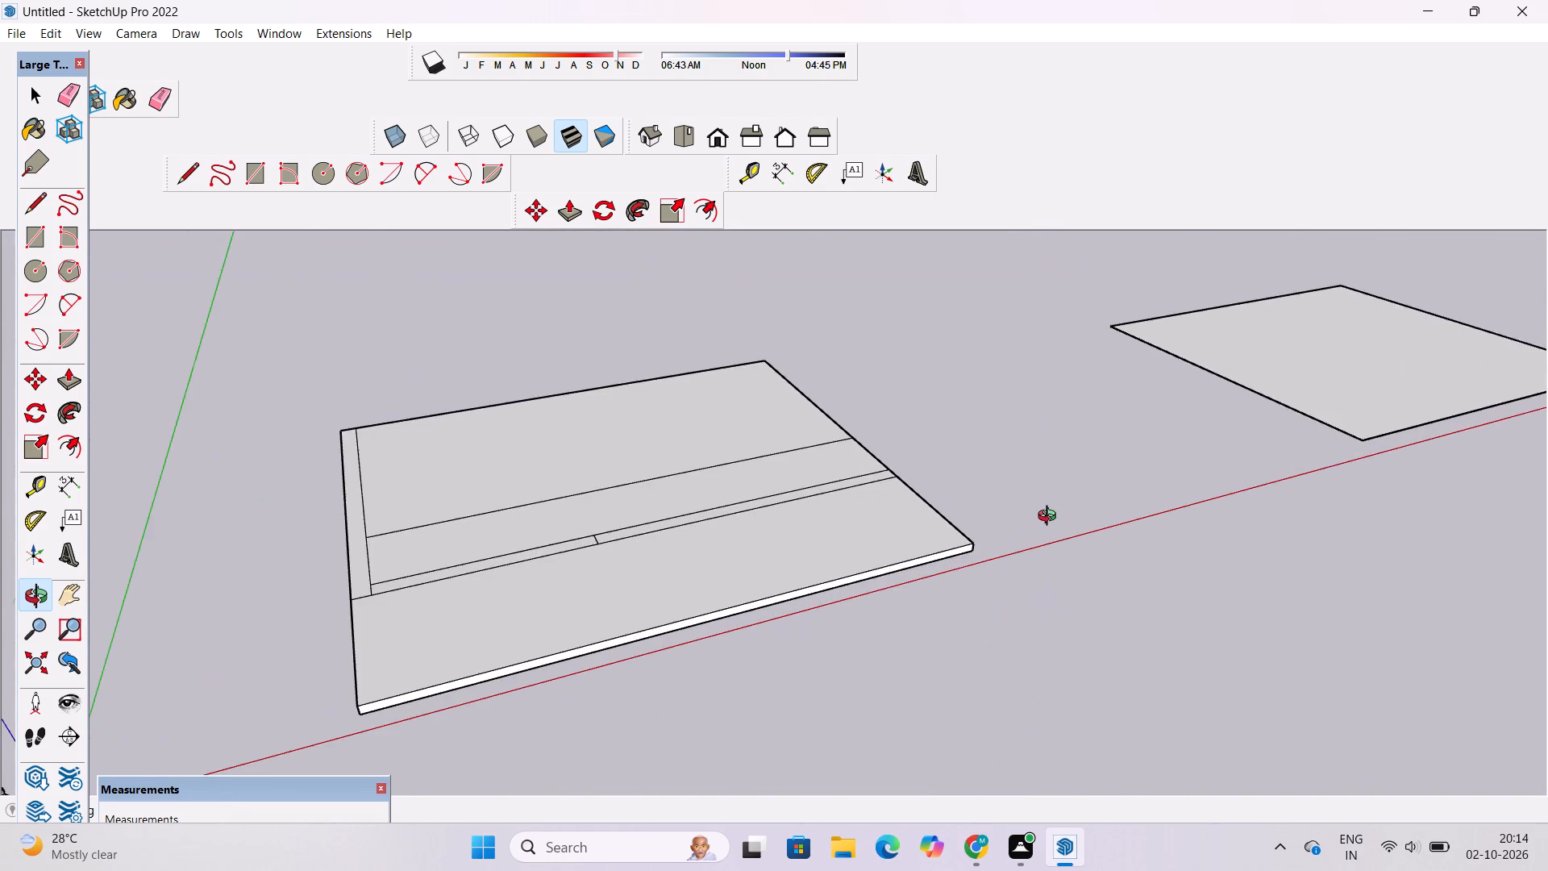
{"action": "scroll", "coordinate": [1051, 518], "scroll_direction": "up", "scroll_amount": 2}
{"action": "left_click_drag", "start_coordinate": [1061, 495], "coordinate": [1072, 423]}
{"action": "scroll", "coordinate": [1073, 421], "scroll_direction": "down", "scroll_amount": 6}
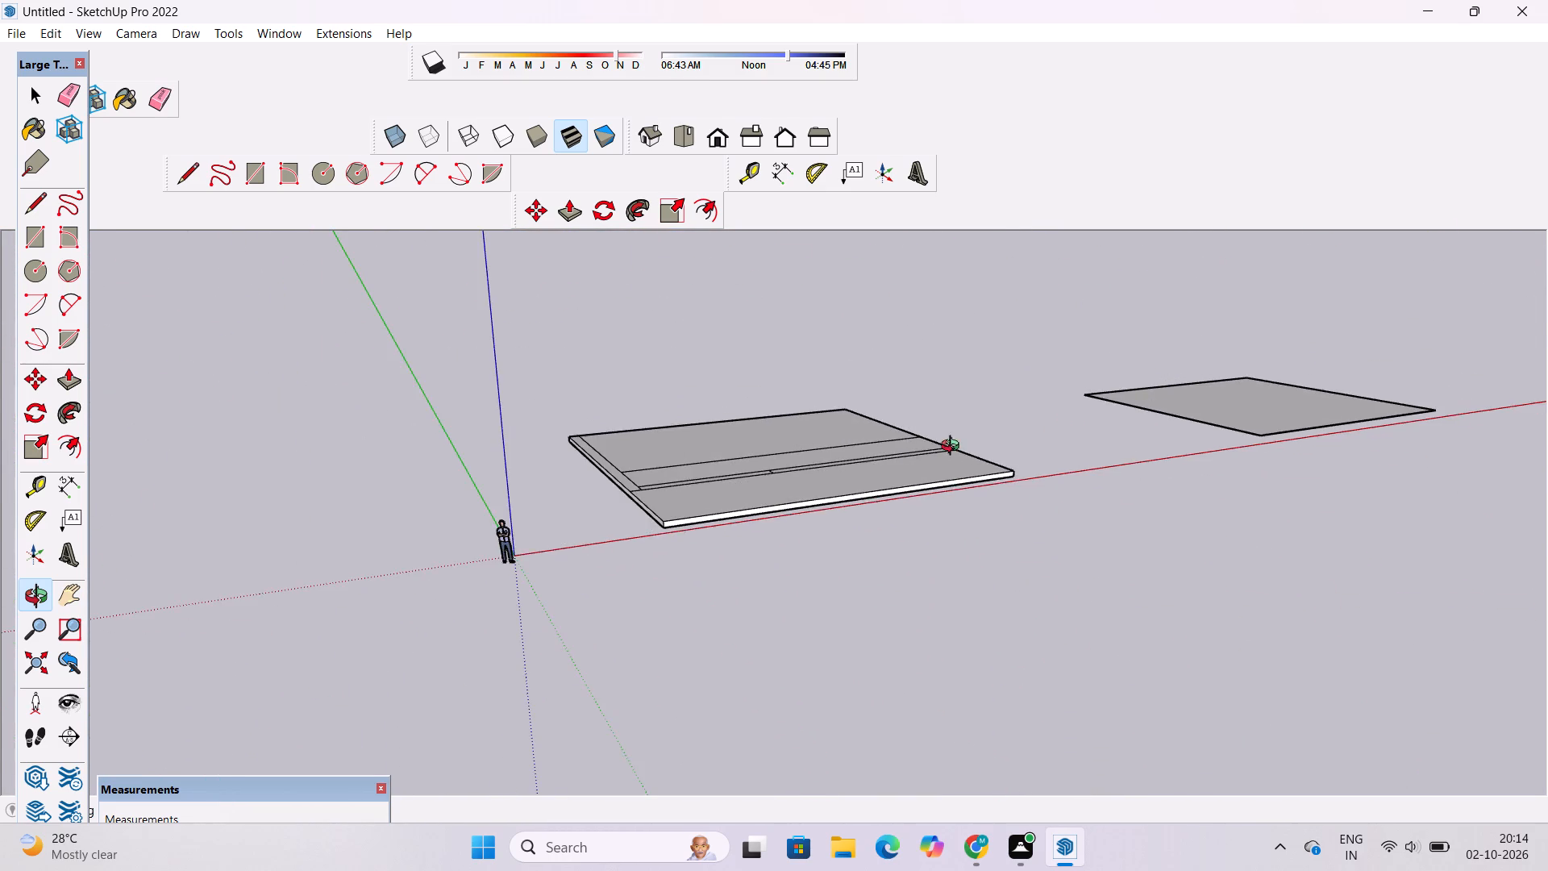
{"action": "left_click_drag", "start_coordinate": [953, 468], "coordinate": [943, 627]}
{"action": "scroll", "coordinate": [813, 578], "scroll_direction": "up", "scroll_amount": 3}
{"action": "left_click_drag", "start_coordinate": [695, 559], "coordinate": [775, 559], "text": "shift"}
{"action": "scroll", "coordinate": [776, 559], "scroll_direction": "up", "scroll_amount": 2}
{"action": "left_click_drag", "start_coordinate": [814, 536], "coordinate": [770, 548]}
{"action": "left_click_drag", "start_coordinate": [747, 555], "coordinate": [747, 575]}
{"action": "scroll", "coordinate": [747, 575], "scroll_direction": "up", "scroll_amount": 2}
{"action": "left_click_drag", "start_coordinate": [747, 575], "coordinate": [700, 584], "text": "shift"}
{"action": "left_click_drag", "start_coordinate": [643, 593], "coordinate": [754, 558]}
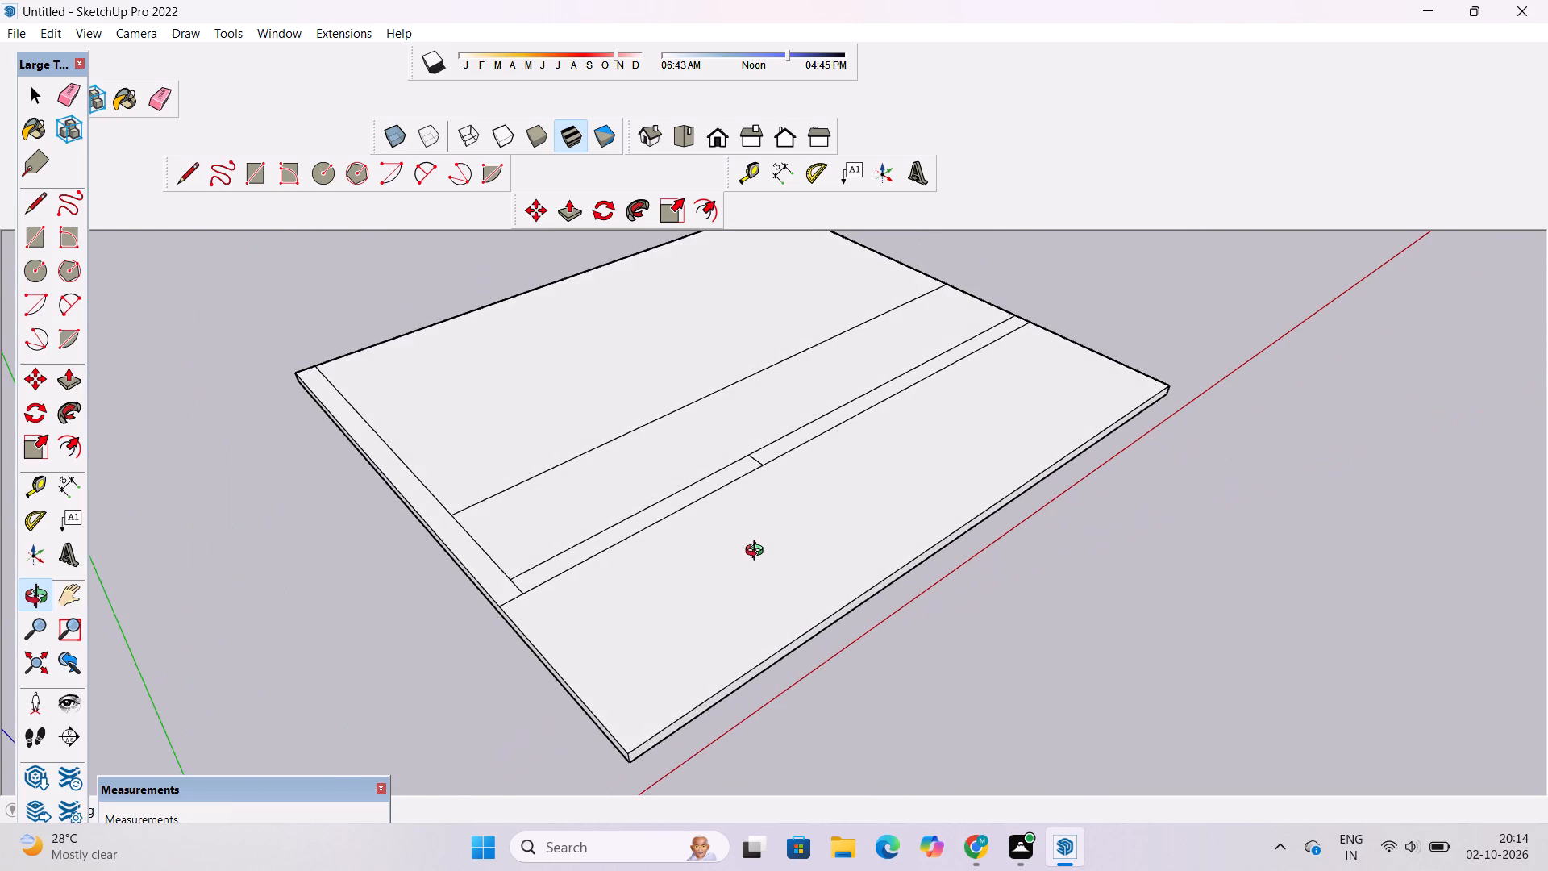
Examine the slab's divided top face and the 2' strip's divider from several angles.
{"action": "scroll", "coordinate": [758, 552], "scroll_direction": "down", "scroll_amount": 1}
{"action": "left_click_drag", "start_coordinate": [758, 552], "coordinate": [751, 577], "text": "shift"}
{"action": "left_click_drag", "start_coordinate": [749, 586], "coordinate": [722, 527]}
{"action": "left_click_drag", "start_coordinate": [722, 520], "coordinate": [742, 561], "text": "shift"}
{"action": "left_click_drag", "start_coordinate": [743, 561], "coordinate": [671, 555]}
{"action": "scroll", "coordinate": [799, 532], "scroll_direction": "up", "scroll_amount": 2}
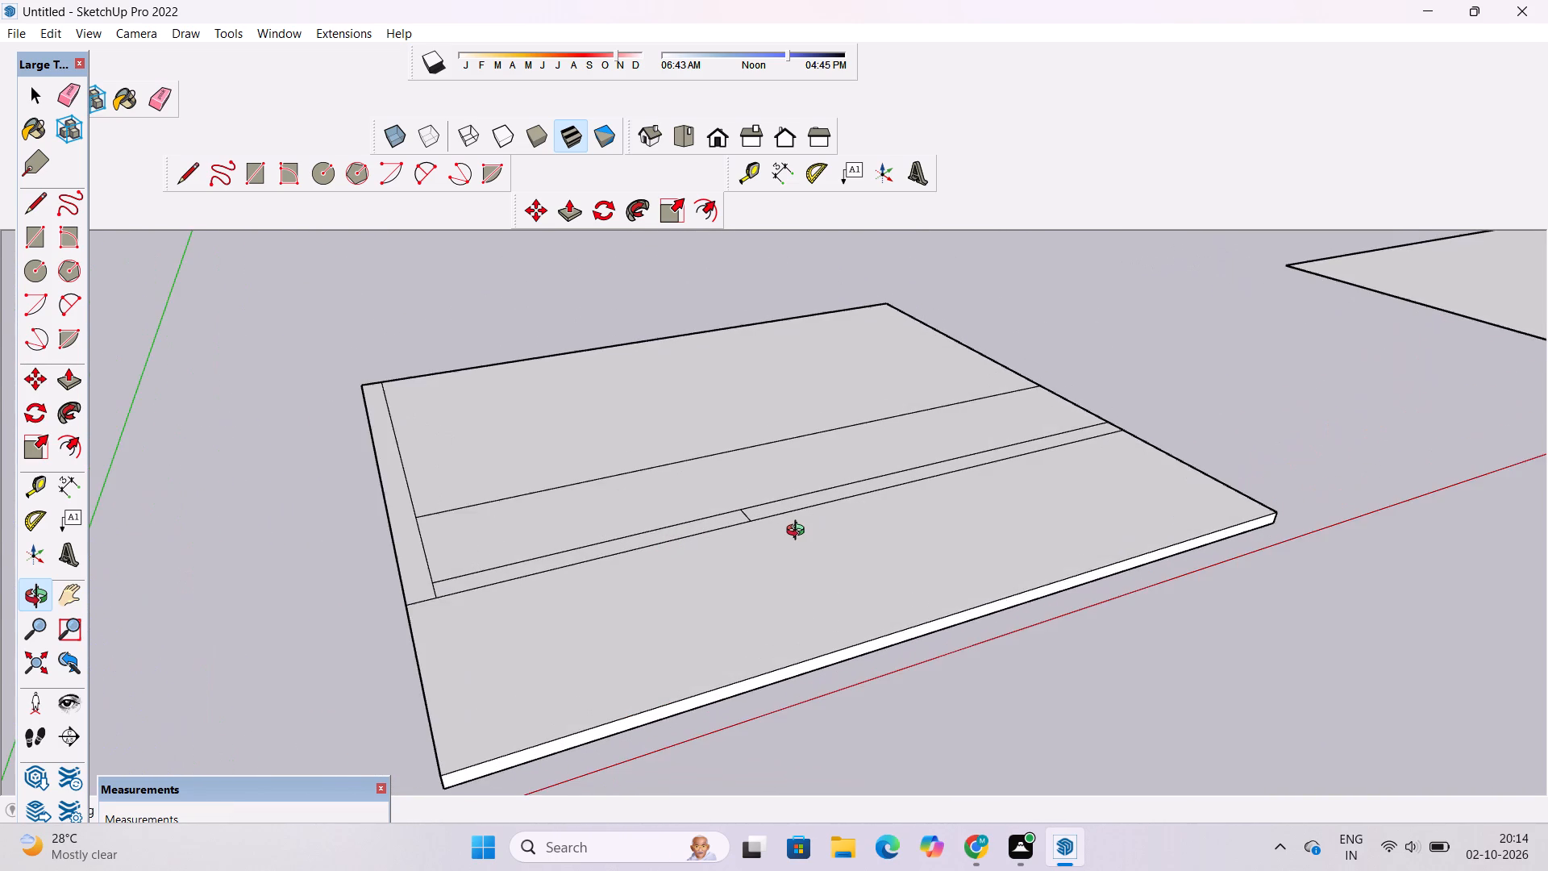
{"action": "left_click", "coordinate": [799, 532], "text": "shift"}
{"action": "left_click_drag", "start_coordinate": [793, 539], "coordinate": [720, 513]}
{"action": "left_click_drag", "start_coordinate": [721, 512], "coordinate": [709, 565]}
{"action": "scroll", "coordinate": [709, 561], "scroll_direction": "down", "scroll_amount": 2}
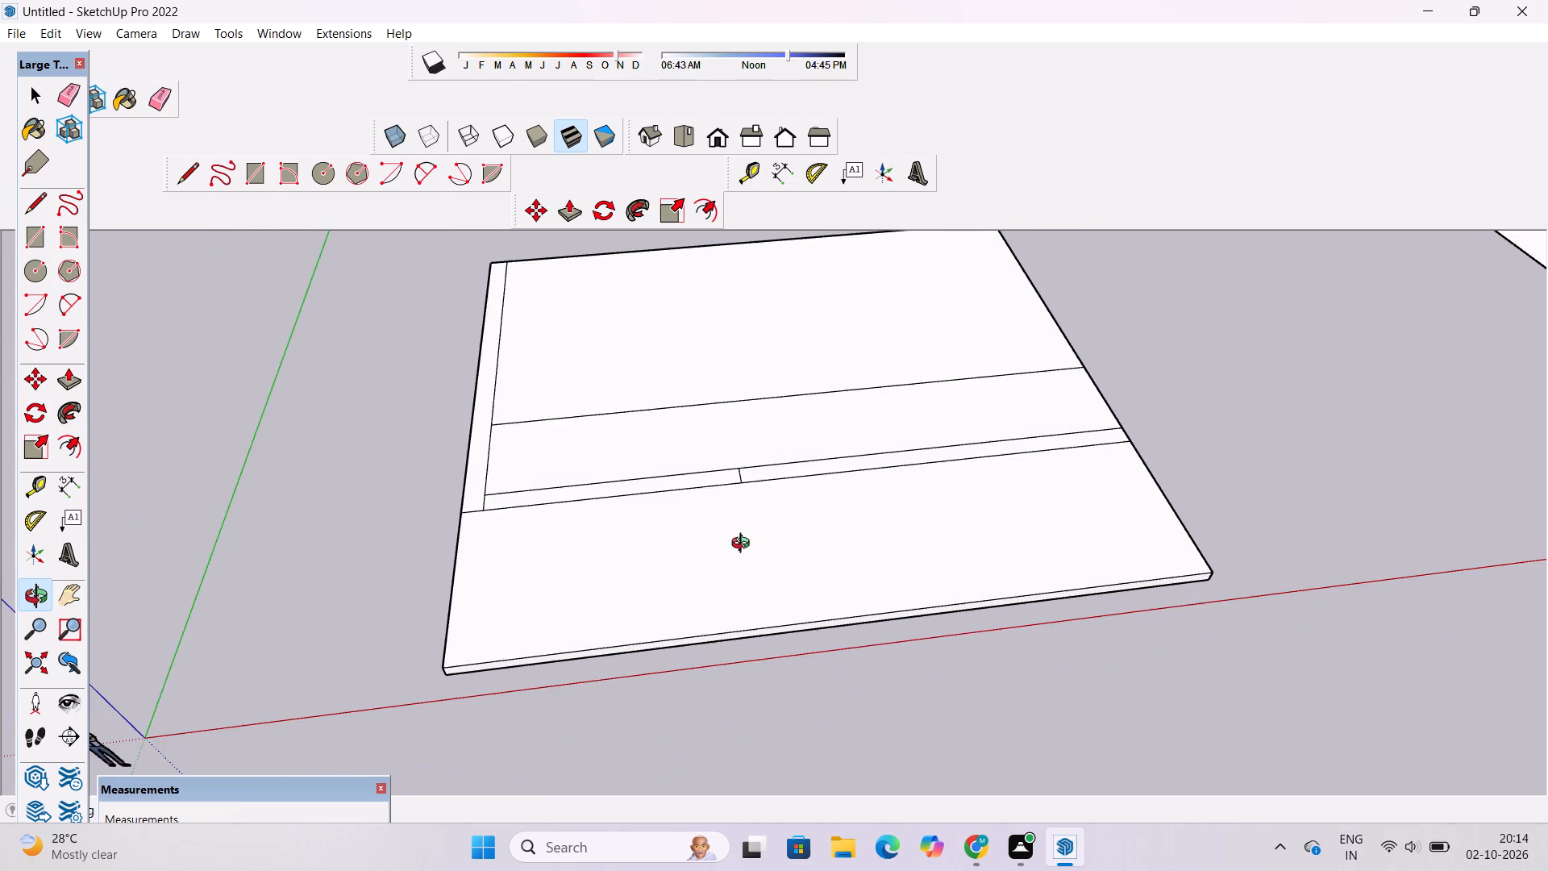
{"action": "left_click_drag", "start_coordinate": [759, 539], "coordinate": [734, 606]}
{"action": "scroll", "coordinate": [747, 578], "scroll_direction": "up", "scroll_amount": 3}
{"action": "left_click_drag", "start_coordinate": [761, 556], "coordinate": [651, 568], "text": "shift"}
Place guide lines 26' from the slab's end-strip side, through the short divider, and 1.5' in from the long edge beside the red axis.
{"action": "key", "text": "t"}
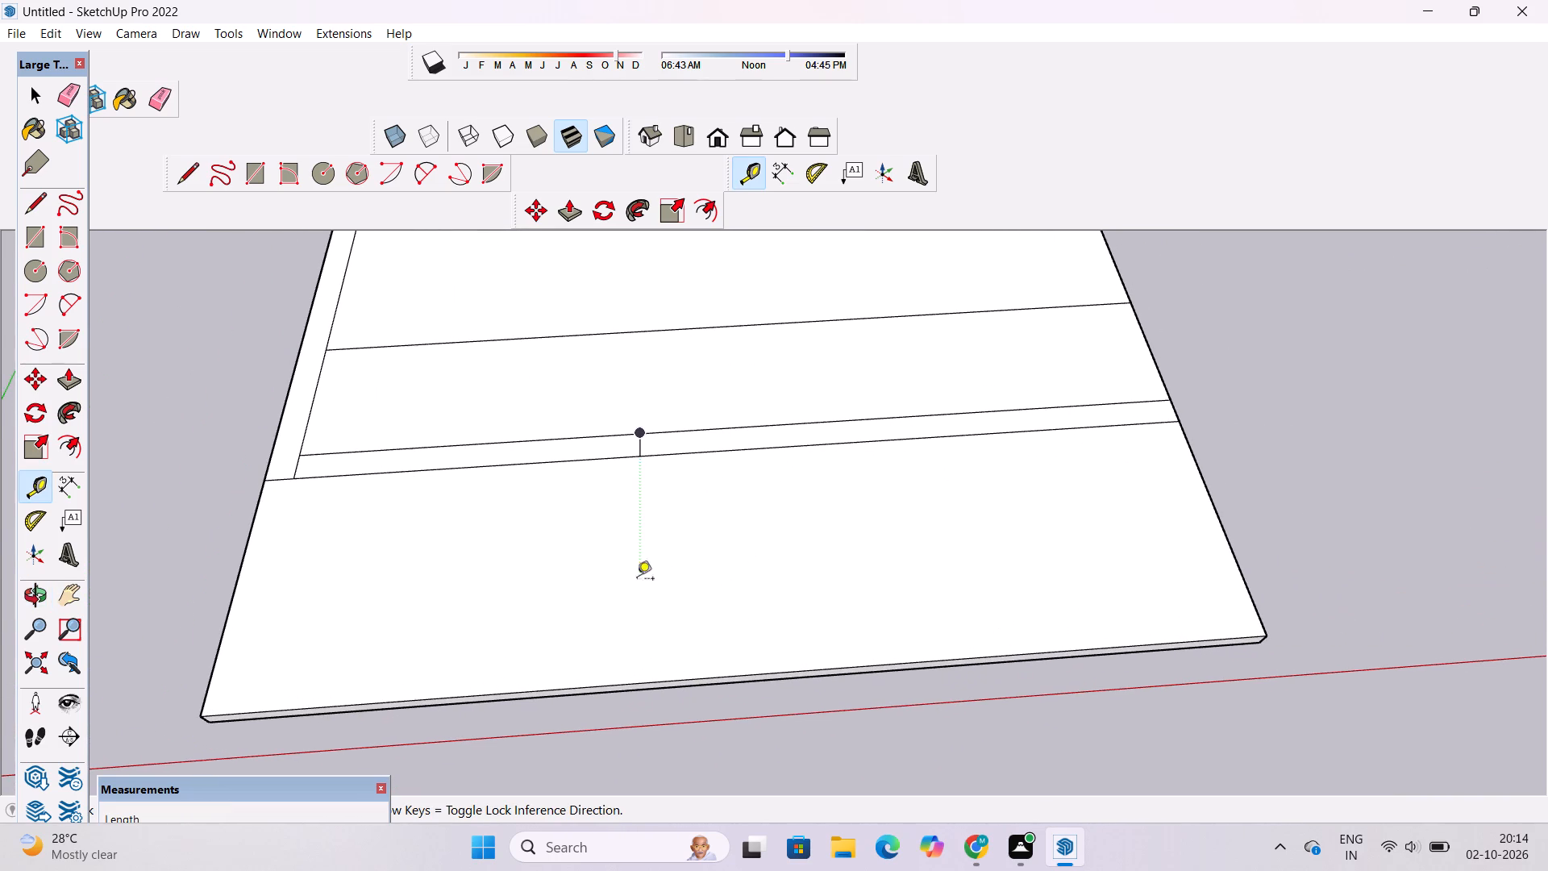
{"action": "left_click", "coordinate": [235, 590]}
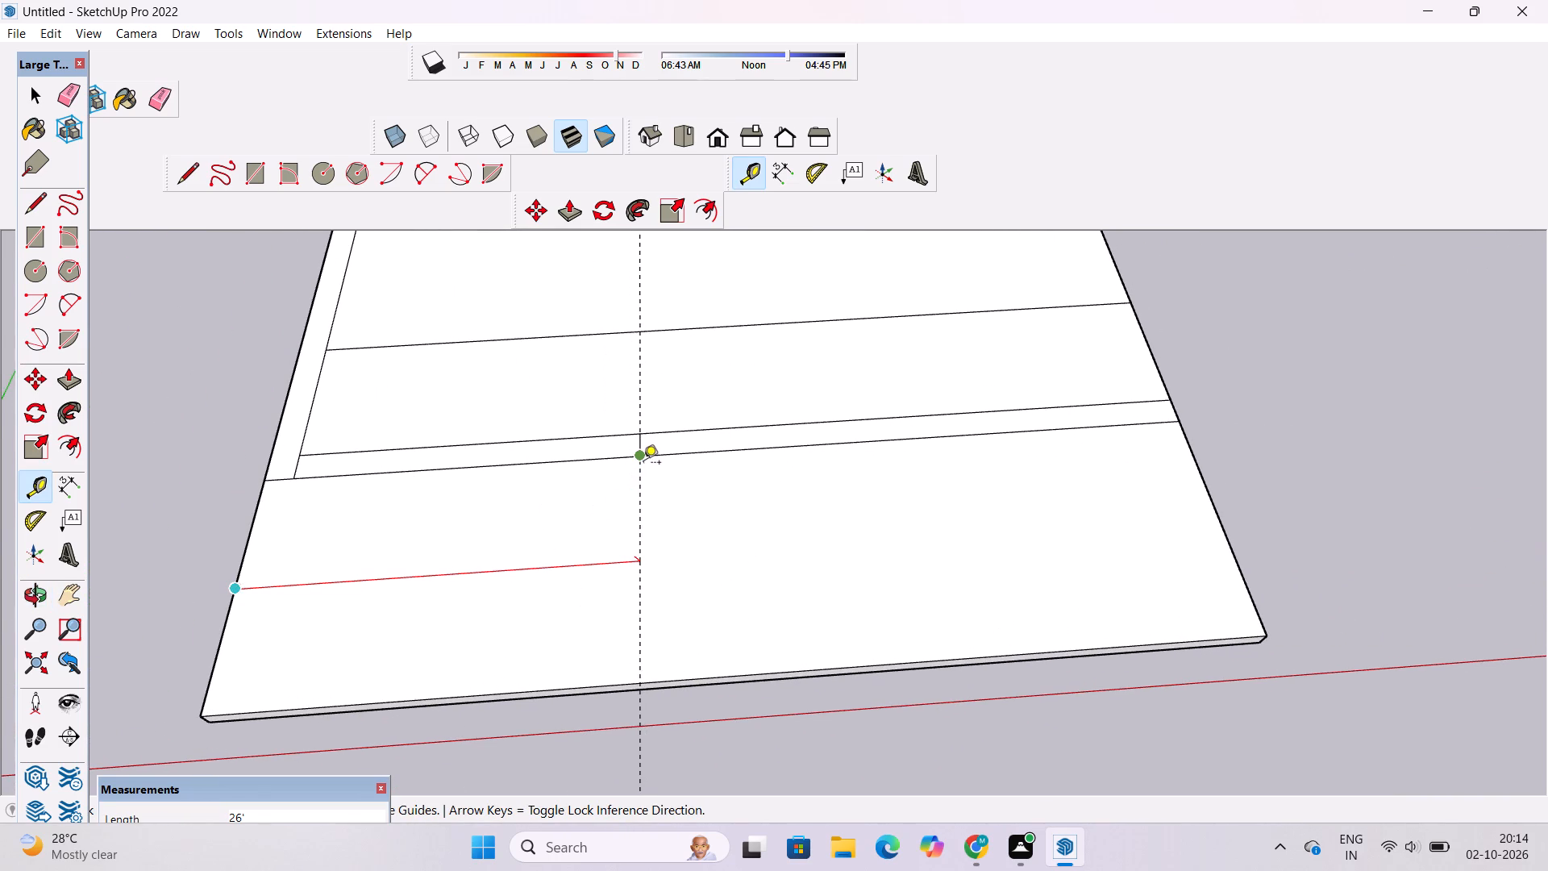
{"action": "left_click", "coordinate": [643, 464]}
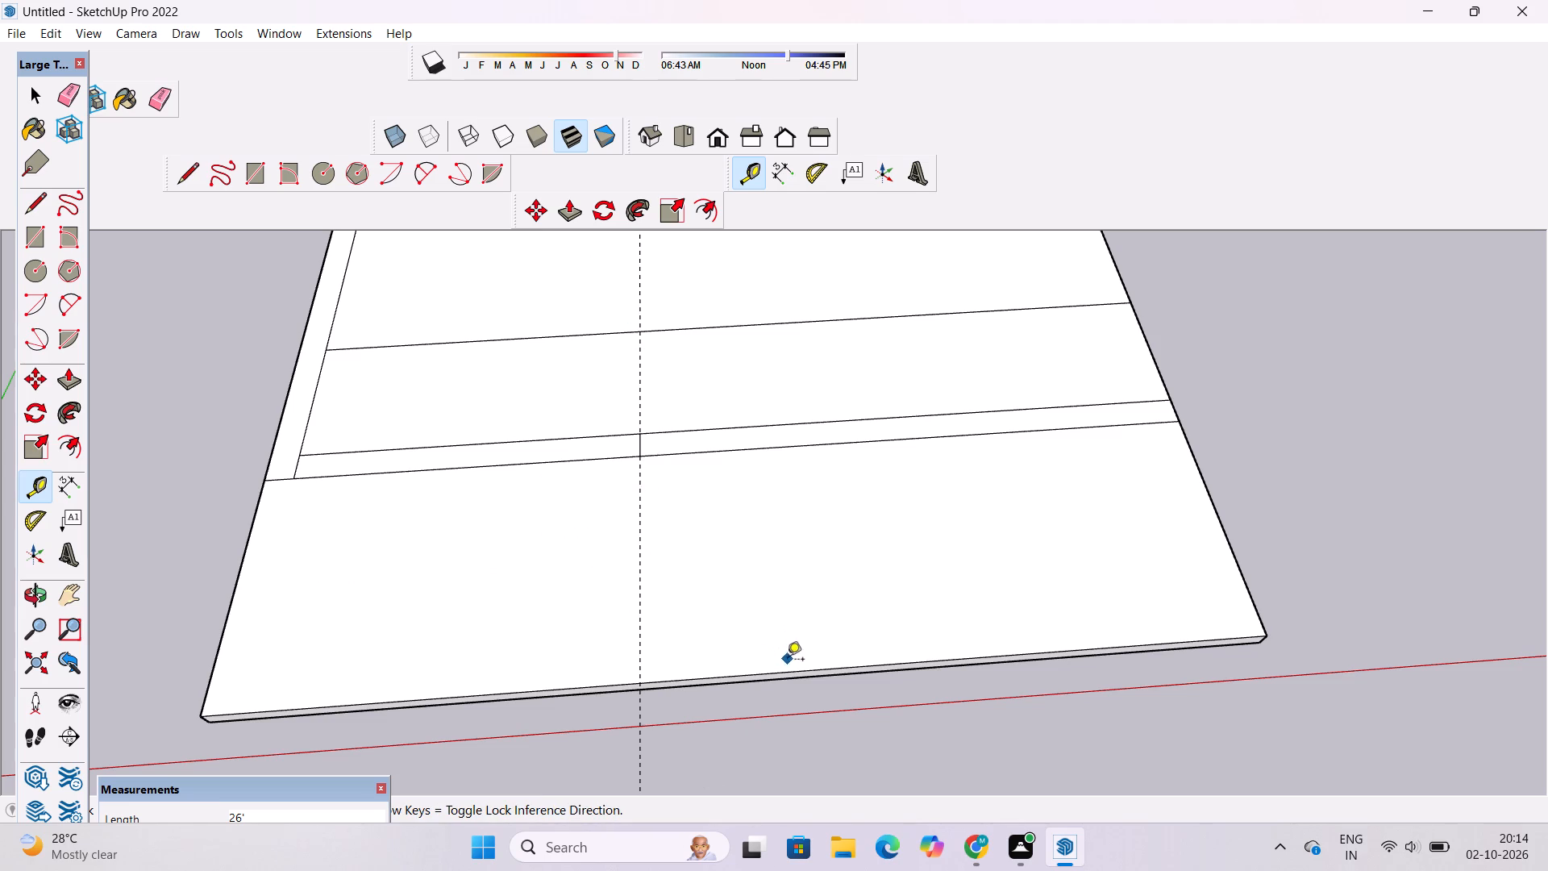
{"action": "left_click", "coordinate": [679, 680]}
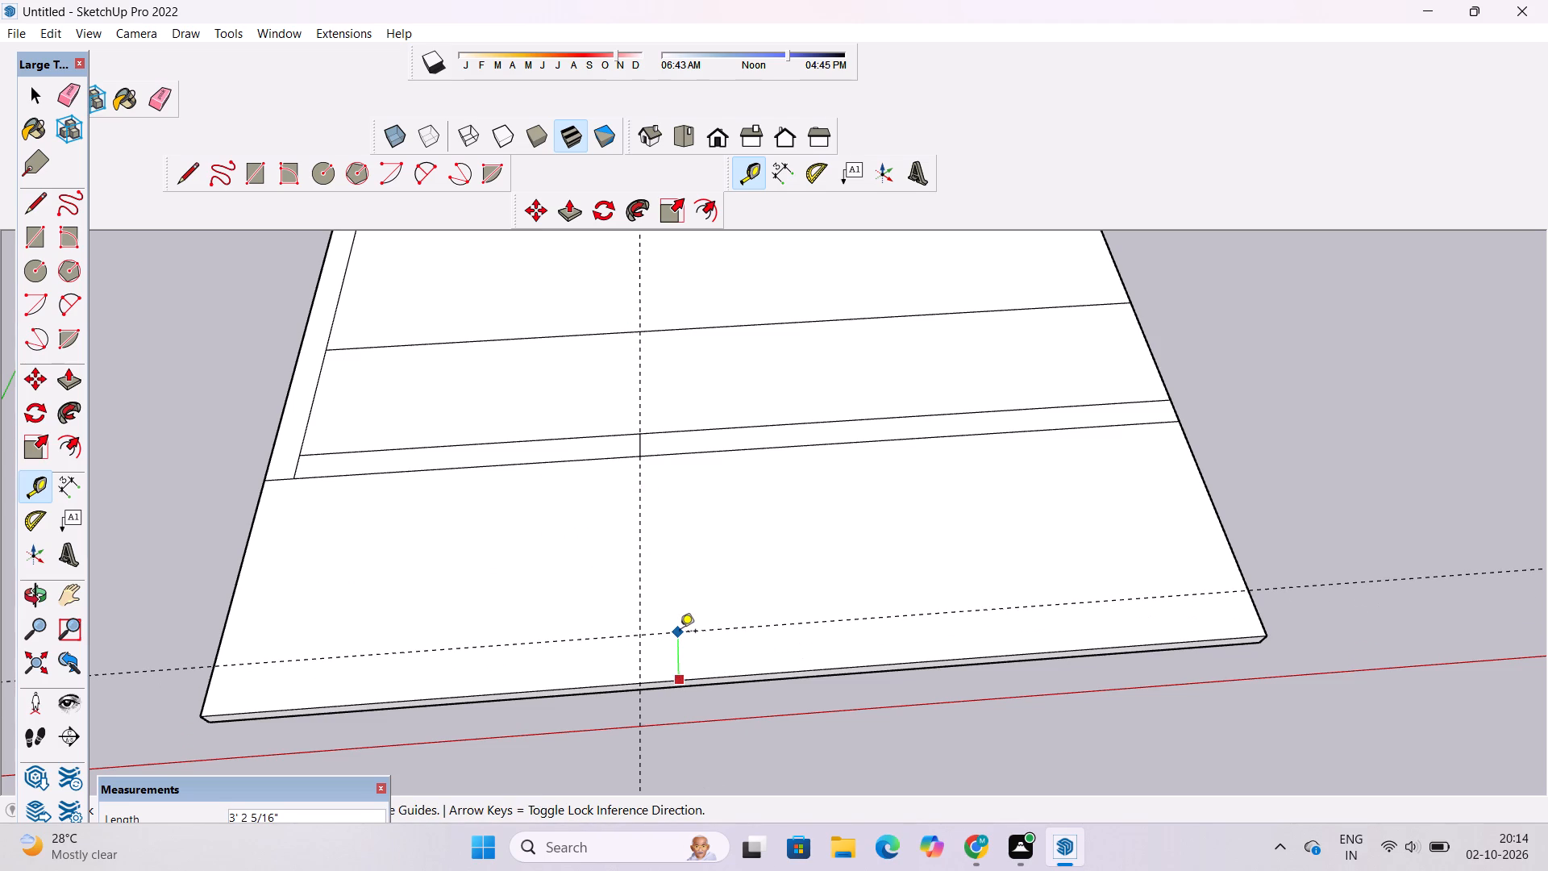
{"action": "type", "text": "1.5'"}
{"action": "key", "text": "Return"}
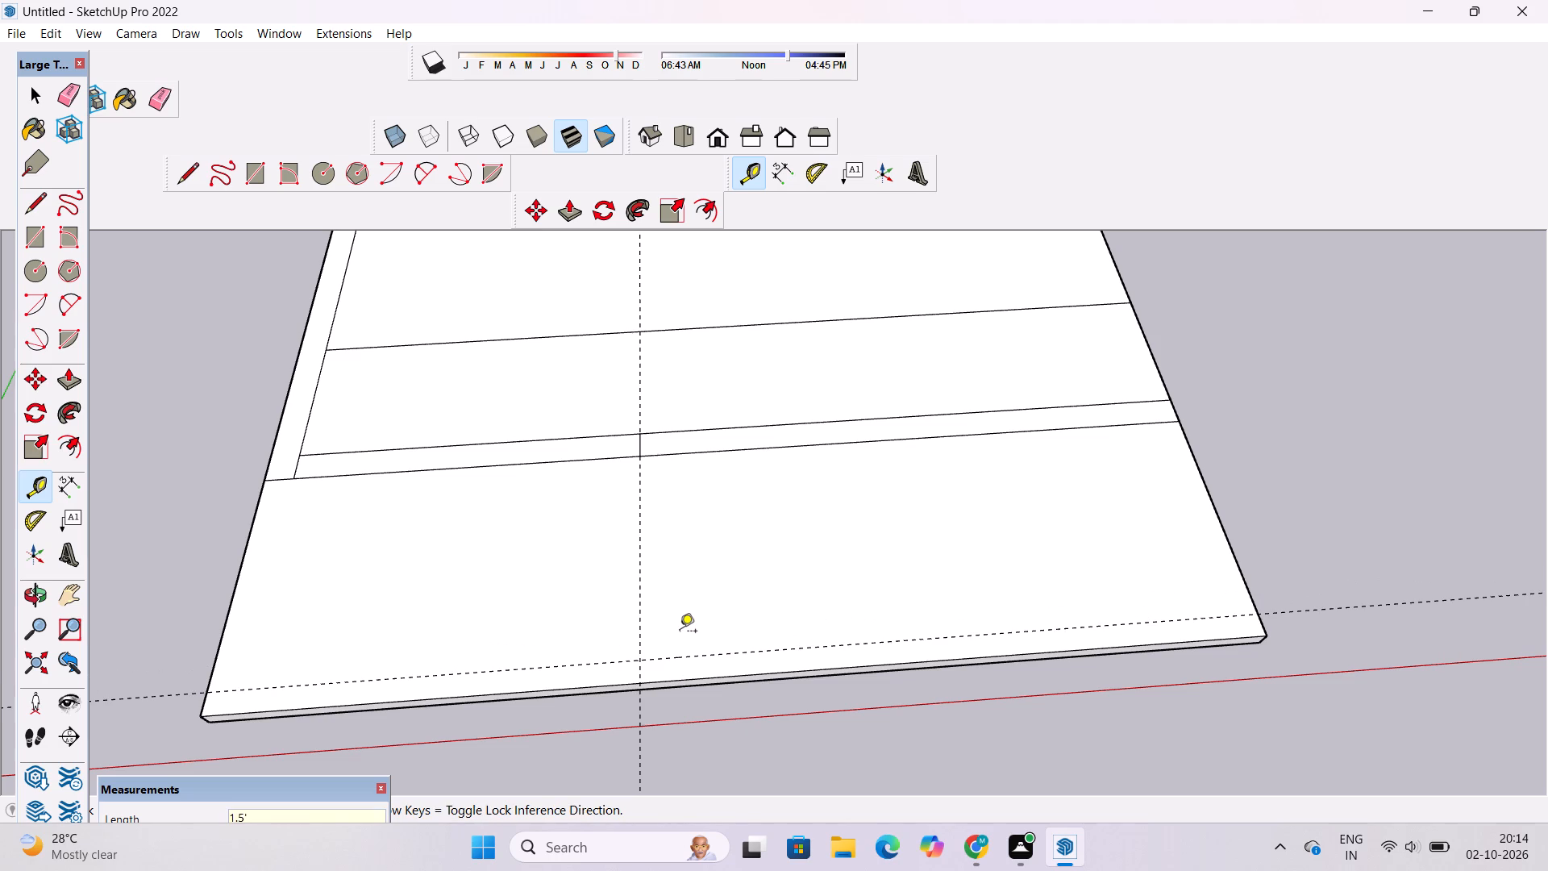
Outline a 1.5' wide strip along the long edge beside the red axis, from the far end to the 26' guide.
{"action": "left_click", "coordinate": [181, 174]}
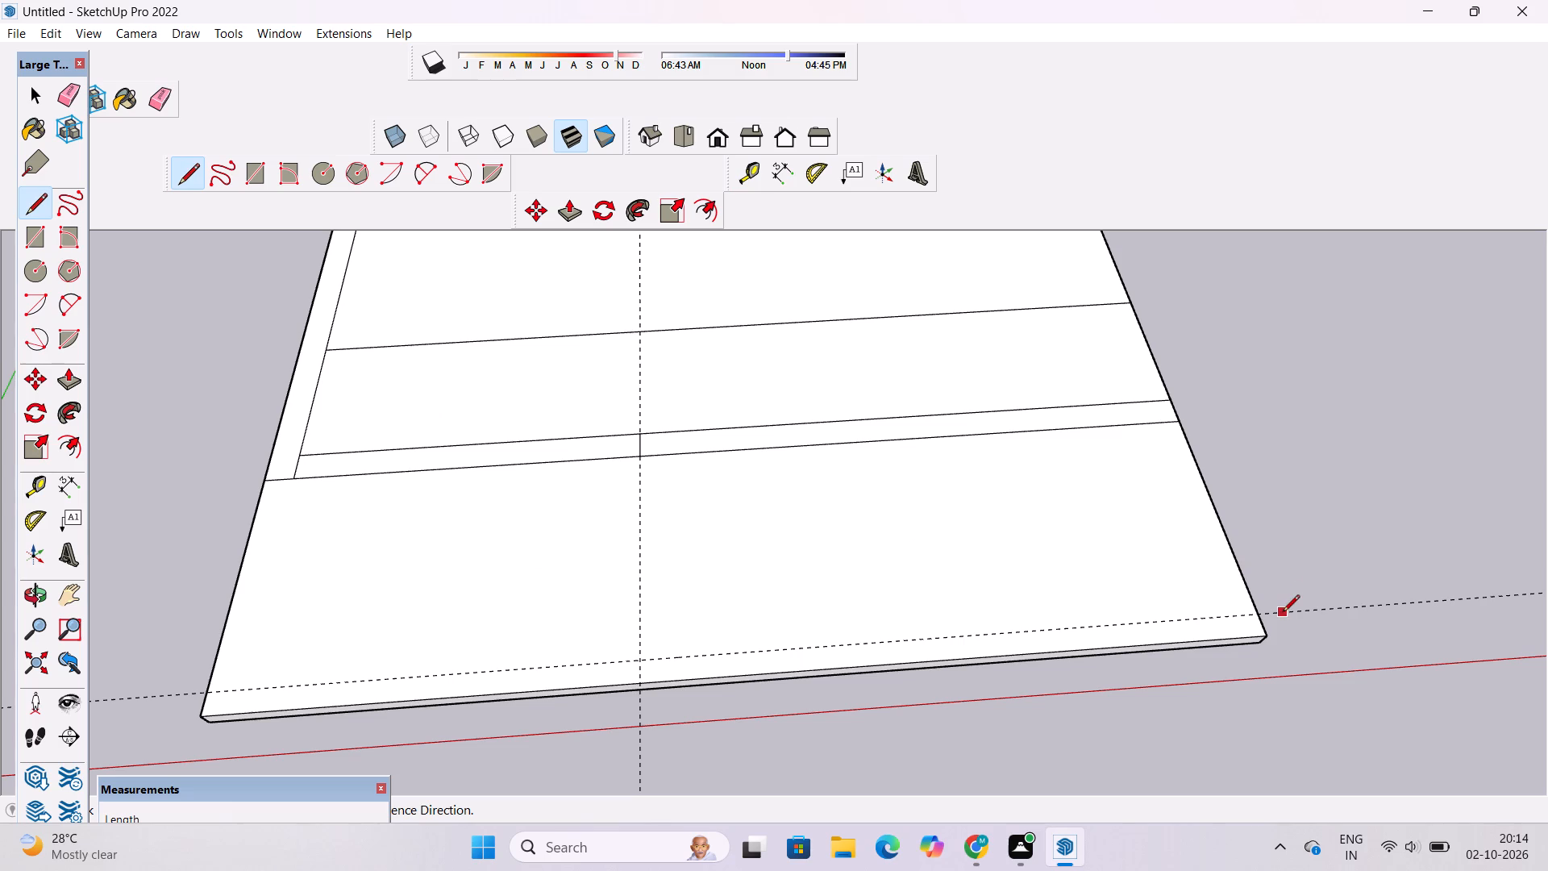
{"action": "left_click", "coordinate": [1259, 615]}
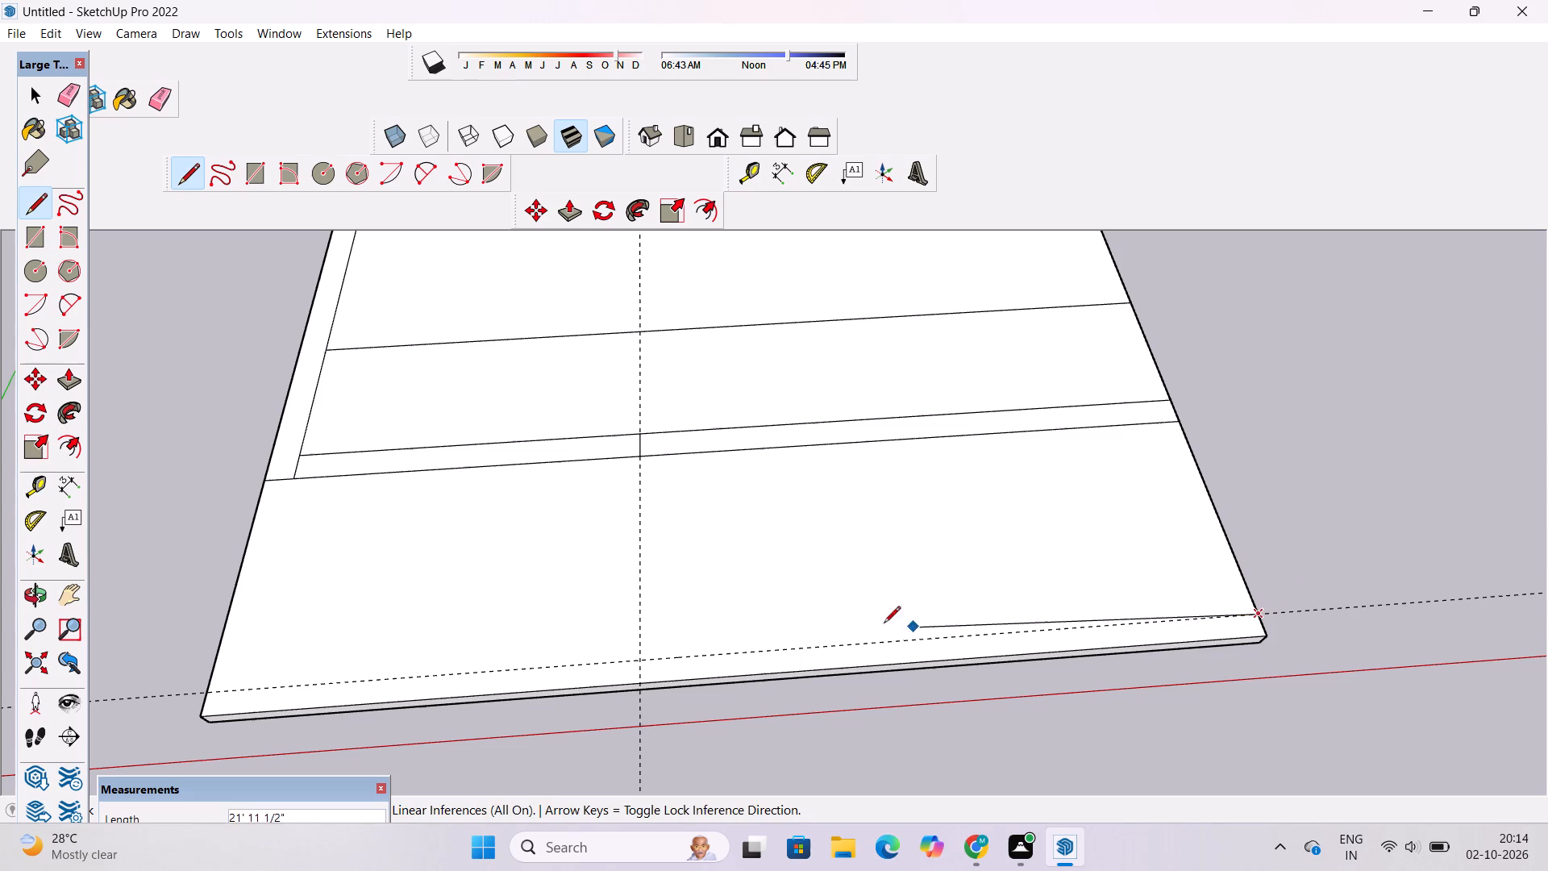
{"action": "left_click", "coordinate": [646, 653]}
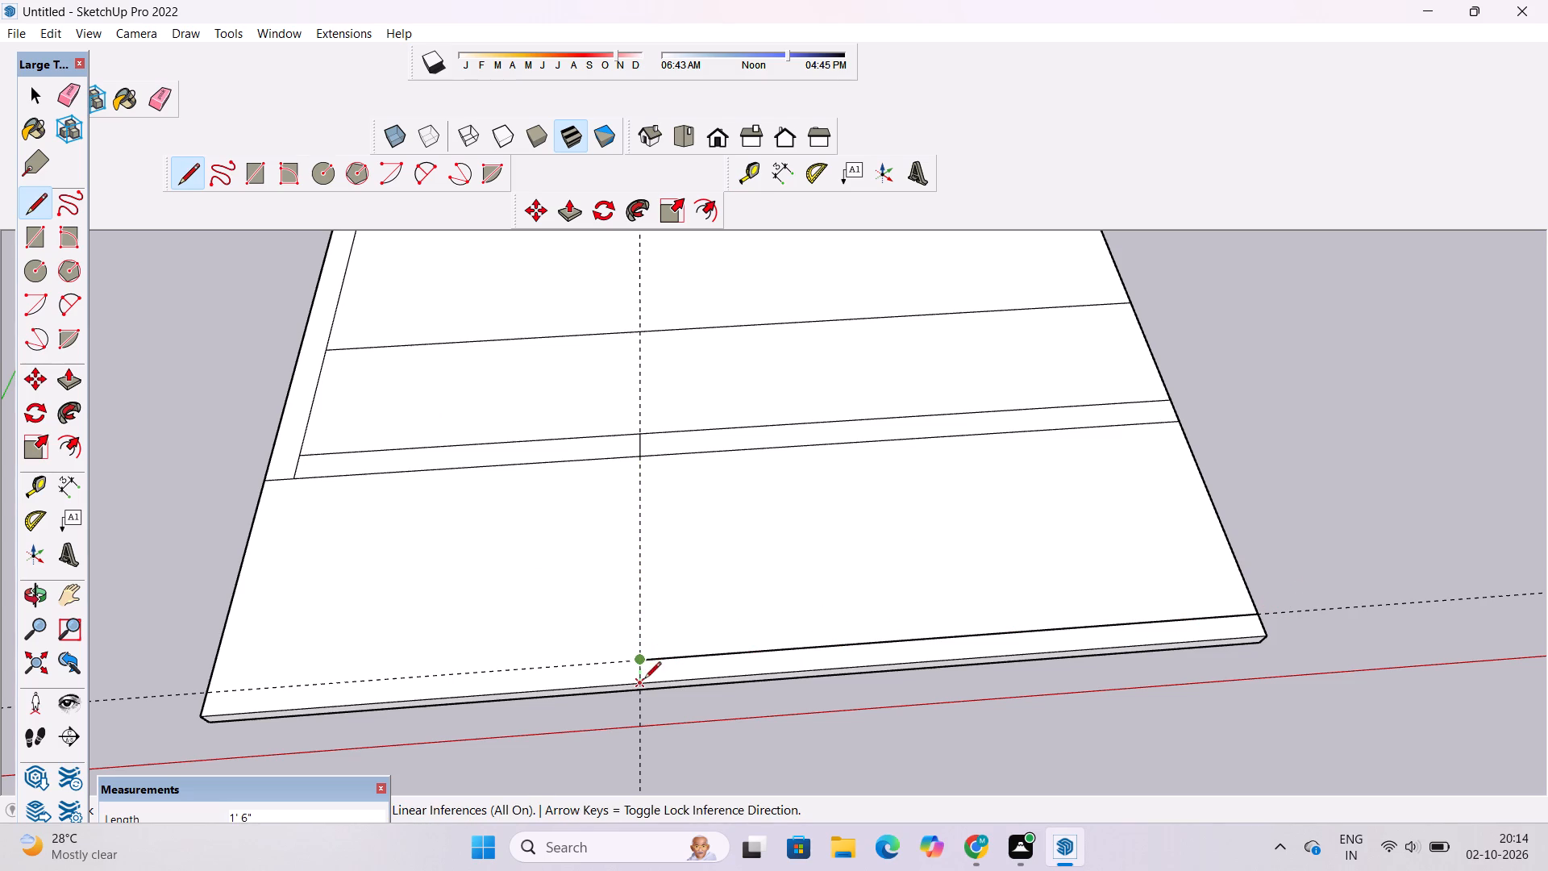
{"action": "left_click", "coordinate": [644, 681]}
Erase both dashed guide lines, keeping the new strip's edges.
{"action": "scroll", "coordinate": [684, 720], "scroll_direction": "down", "scroll_amount": 5}
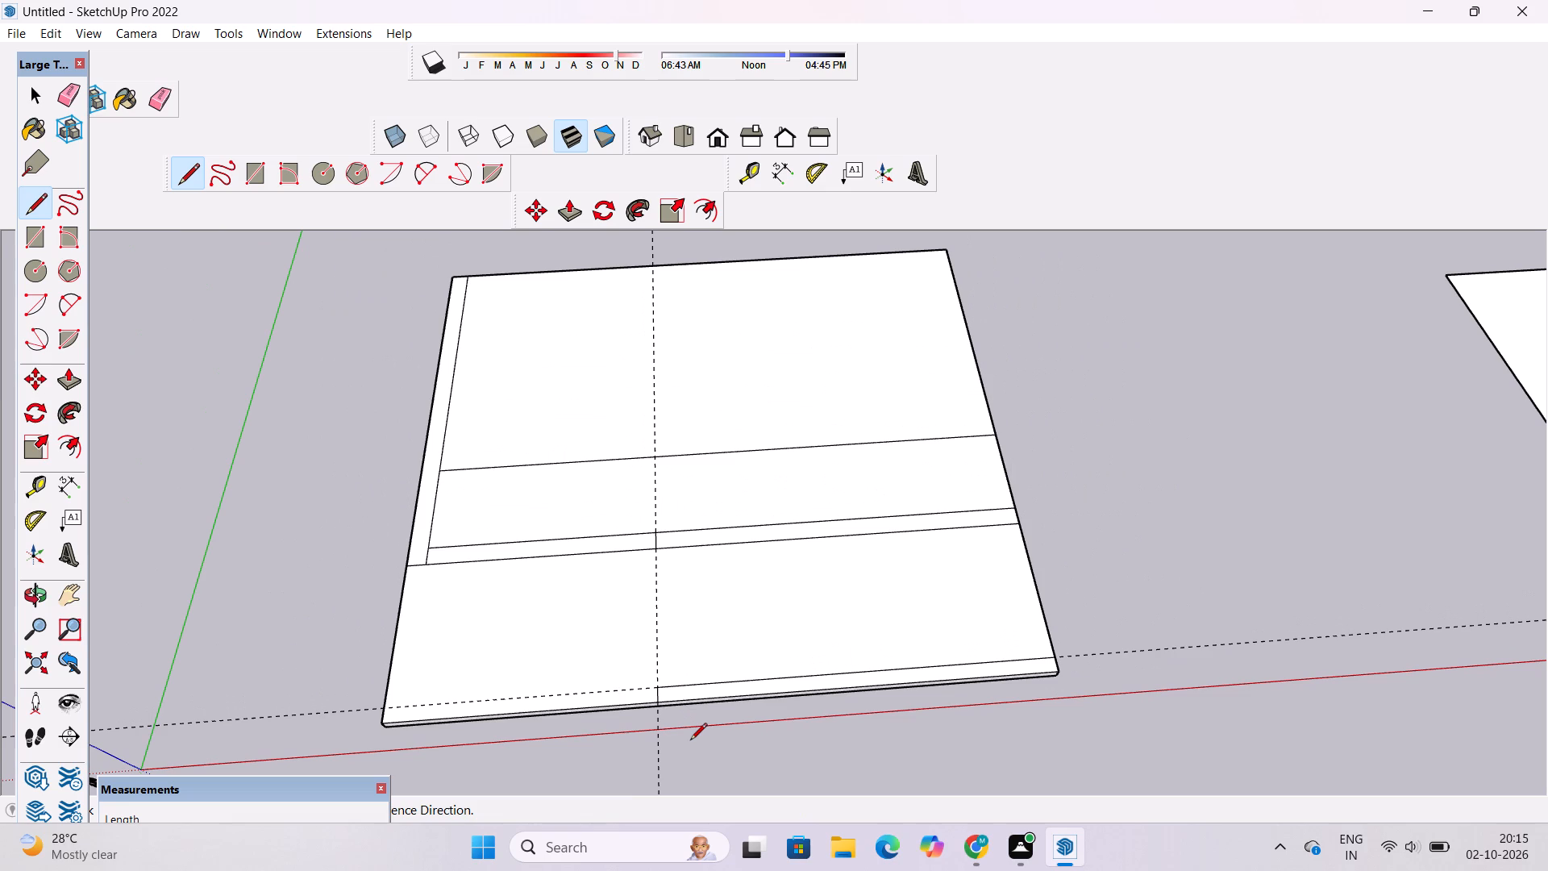
{"action": "key", "text": "space"}
{"action": "type", "text": "e"}
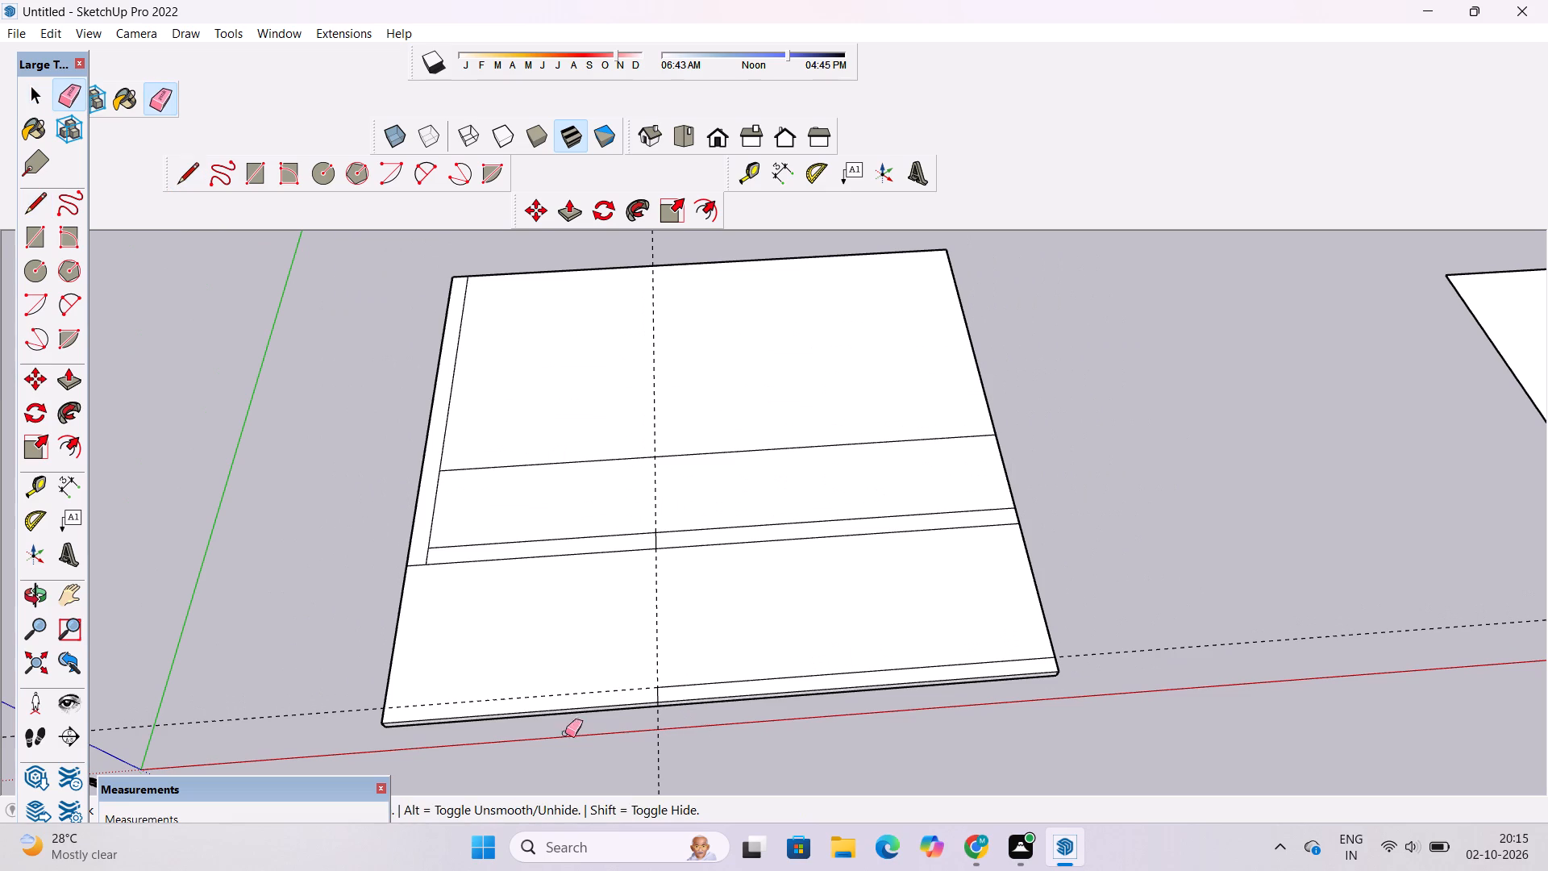
{"action": "left_click_drag", "start_coordinate": [228, 673], "coordinate": [253, 728]}
{"action": "left_click_drag", "start_coordinate": [680, 586], "coordinate": [662, 618]}
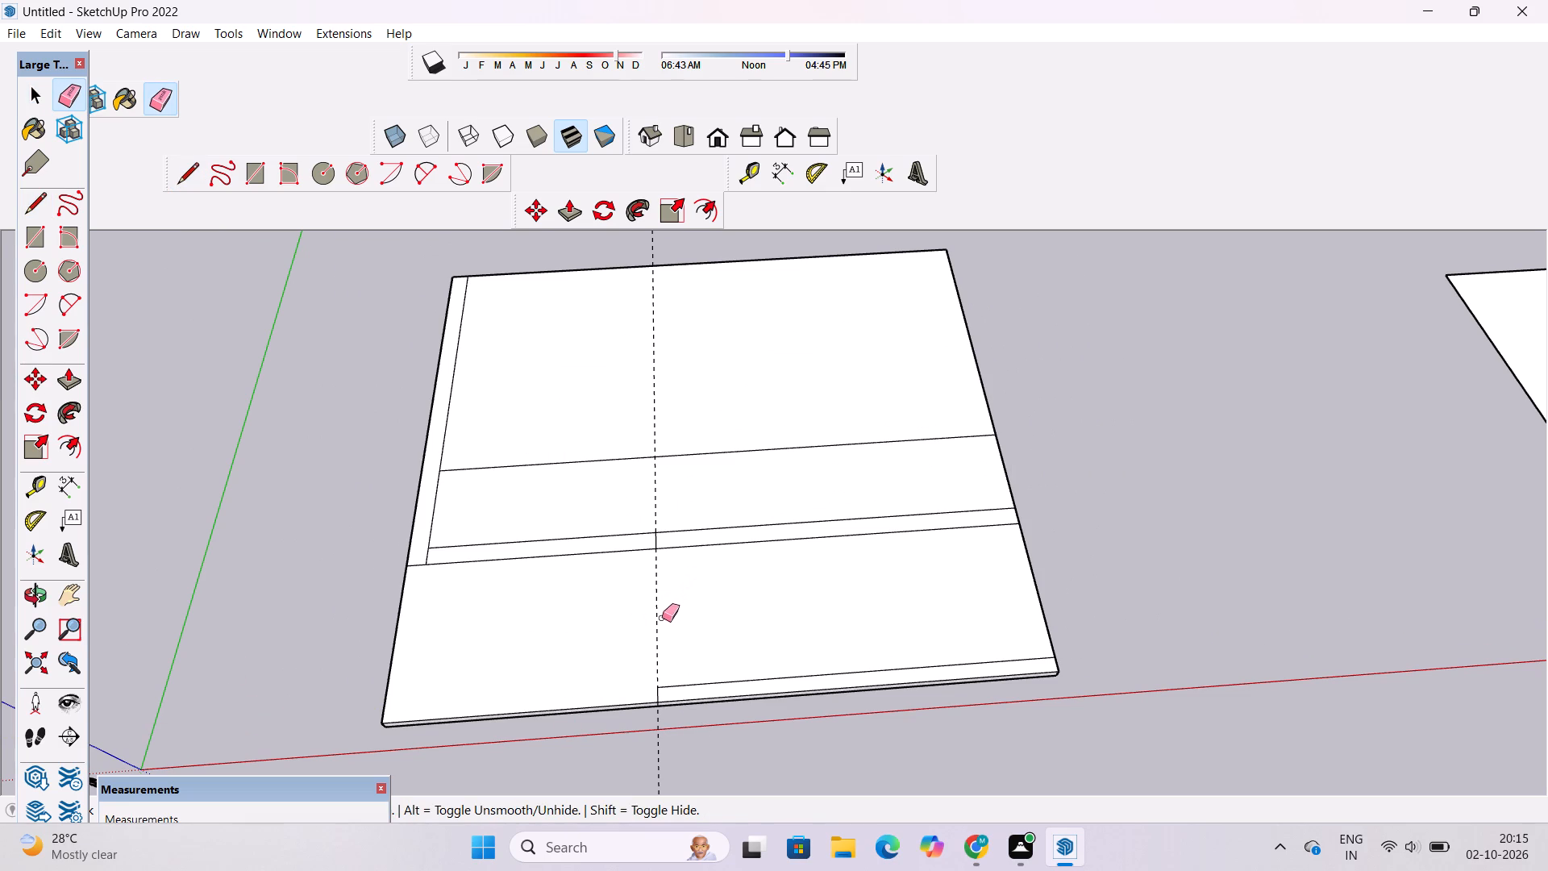
{"action": "left_click_drag", "start_coordinate": [662, 618], "coordinate": [651, 633]}
Examine the slab's top face and its strip layout from several angles.
{"action": "scroll", "coordinate": [651, 633], "scroll_direction": "down", "scroll_amount": 4}
{"action": "scroll", "coordinate": [651, 633], "scroll_direction": "up", "scroll_amount": 5}
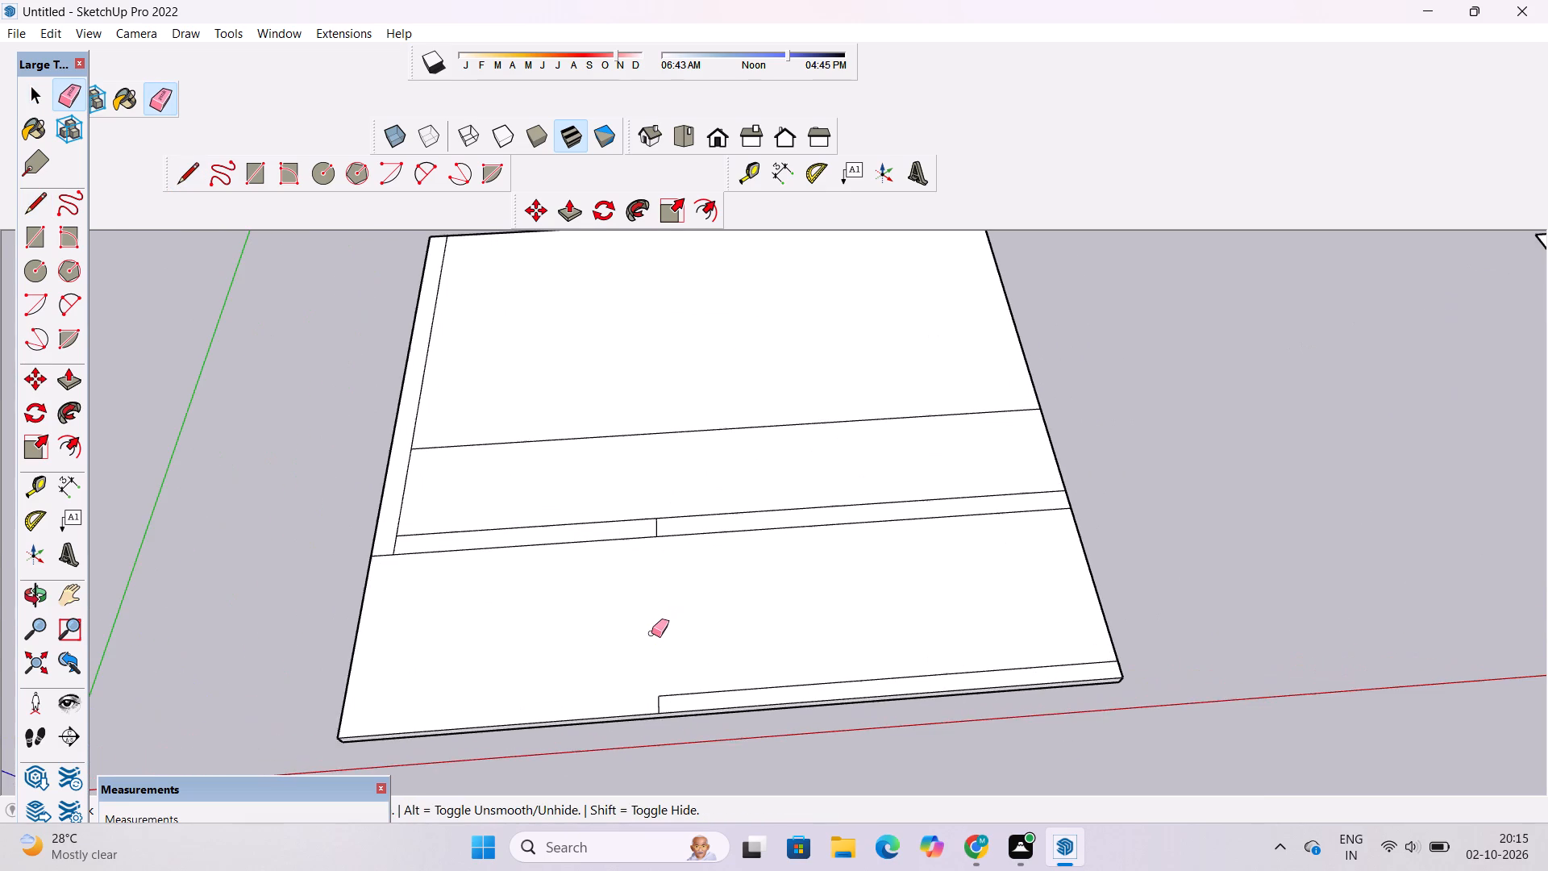
{"action": "key", "text": "o"}
{"action": "scroll", "coordinate": [651, 633], "scroll_direction": "down", "scroll_amount": 6}
{"action": "left_click_drag", "start_coordinate": [537, 670], "coordinate": [677, 643]}
{"action": "scroll", "coordinate": [678, 651], "scroll_direction": "up", "scroll_amount": 2}
{"action": "left_click_drag", "start_coordinate": [678, 651], "coordinate": [658, 596]}
{"action": "left_click_drag", "start_coordinate": [642, 639], "coordinate": [709, 611]}
{"action": "left_click_drag", "start_coordinate": [747, 652], "coordinate": [746, 633]}
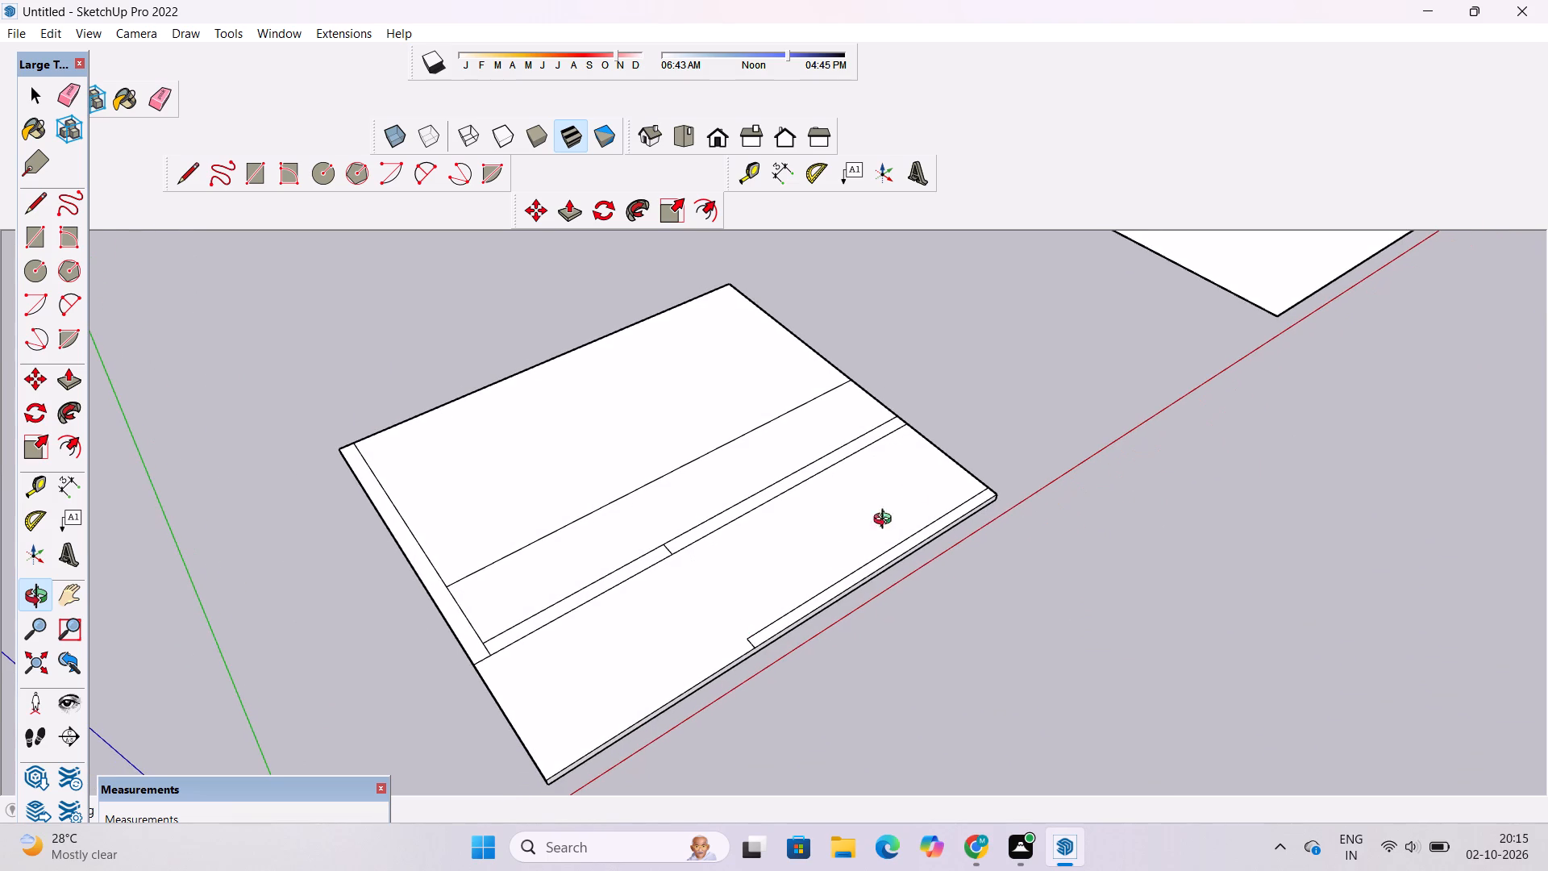
{"action": "left_click_drag", "start_coordinate": [992, 486], "coordinate": [912, 568]}
{"action": "scroll", "coordinate": [624, 531], "scroll_direction": "up", "scroll_amount": 5}
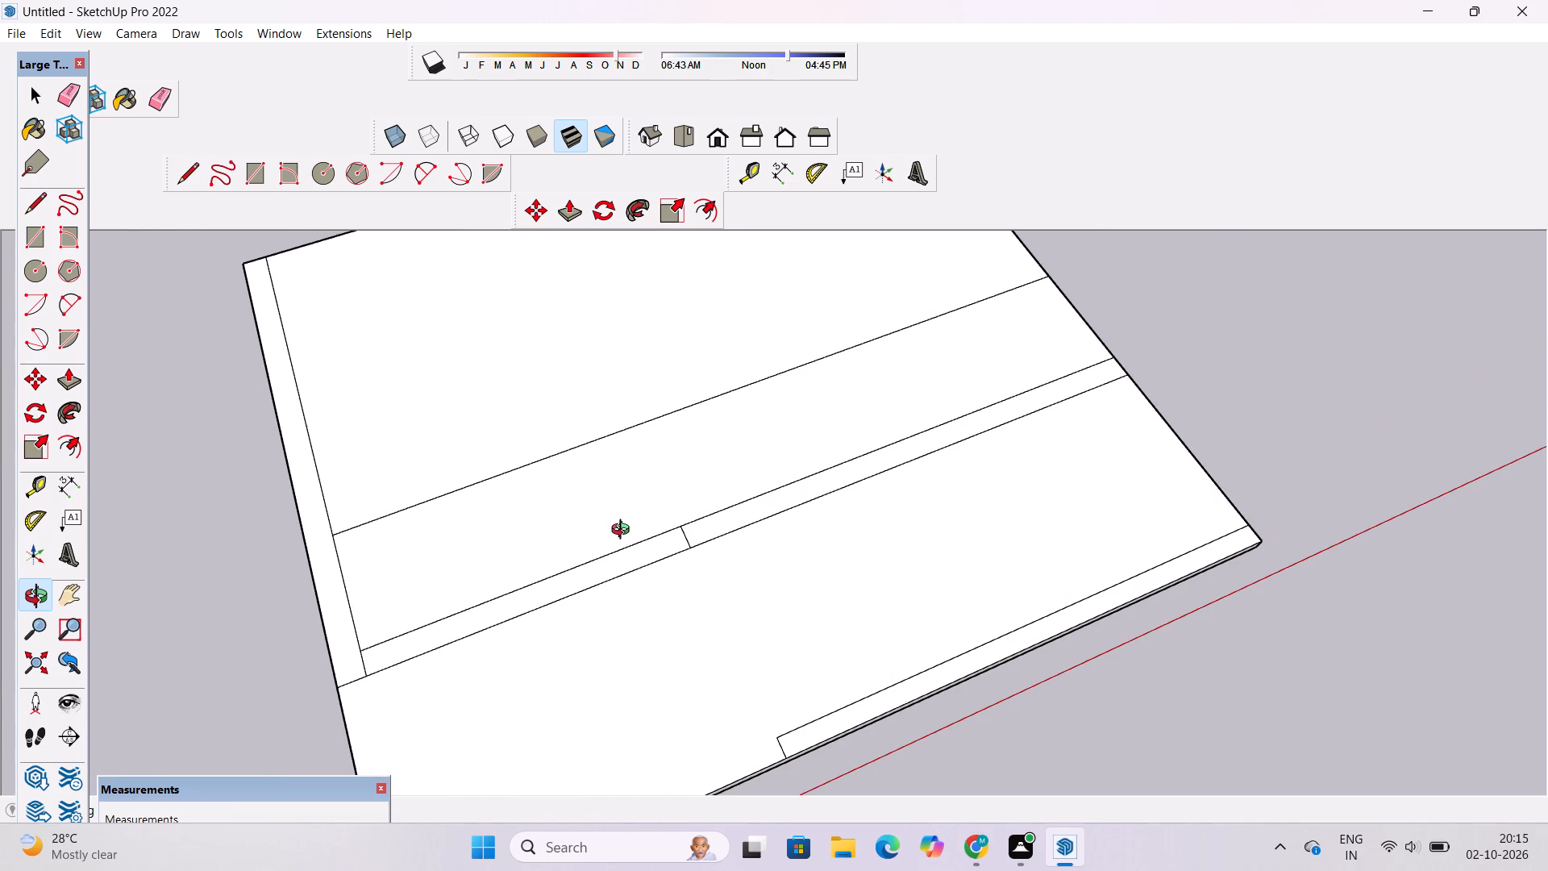
{"action": "scroll", "coordinate": [639, 539], "scroll_direction": "down", "scroll_amount": 4}
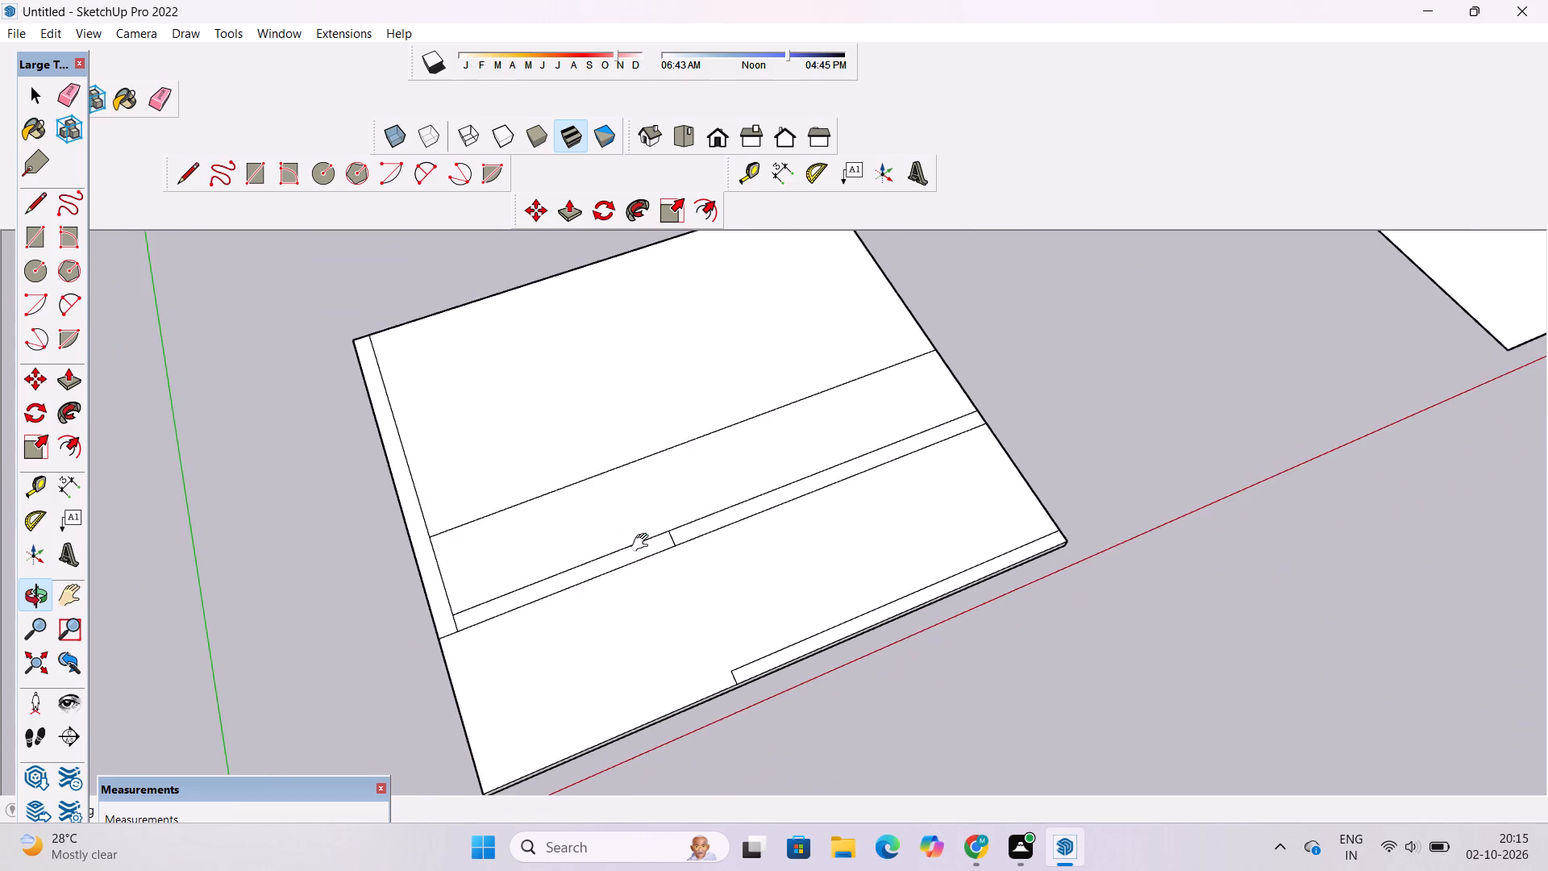
{"action": "left_click_drag", "start_coordinate": [643, 543], "coordinate": [716, 610], "text": "shift"}
{"action": "left_click_drag", "start_coordinate": [718, 610], "coordinate": [655, 580]}
{"action": "scroll", "coordinate": [640, 571], "scroll_direction": "up", "scroll_amount": 3}
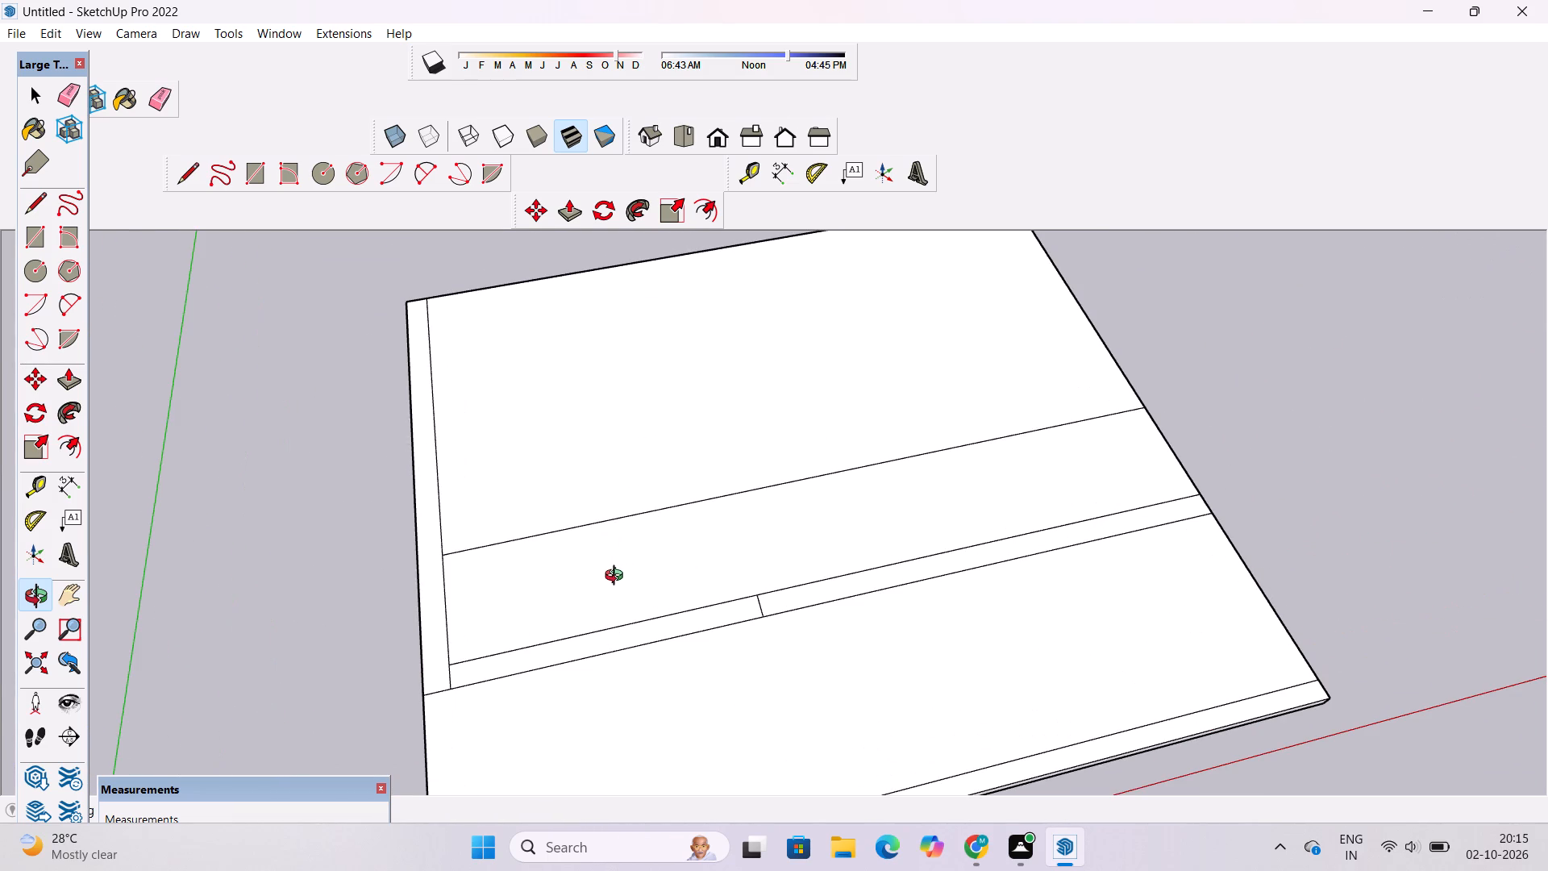
{"action": "scroll", "coordinate": [608, 581], "scroll_direction": "down", "scroll_amount": 4}
{"action": "left_click_drag", "start_coordinate": [608, 615], "coordinate": [618, 653], "text": "shift"}
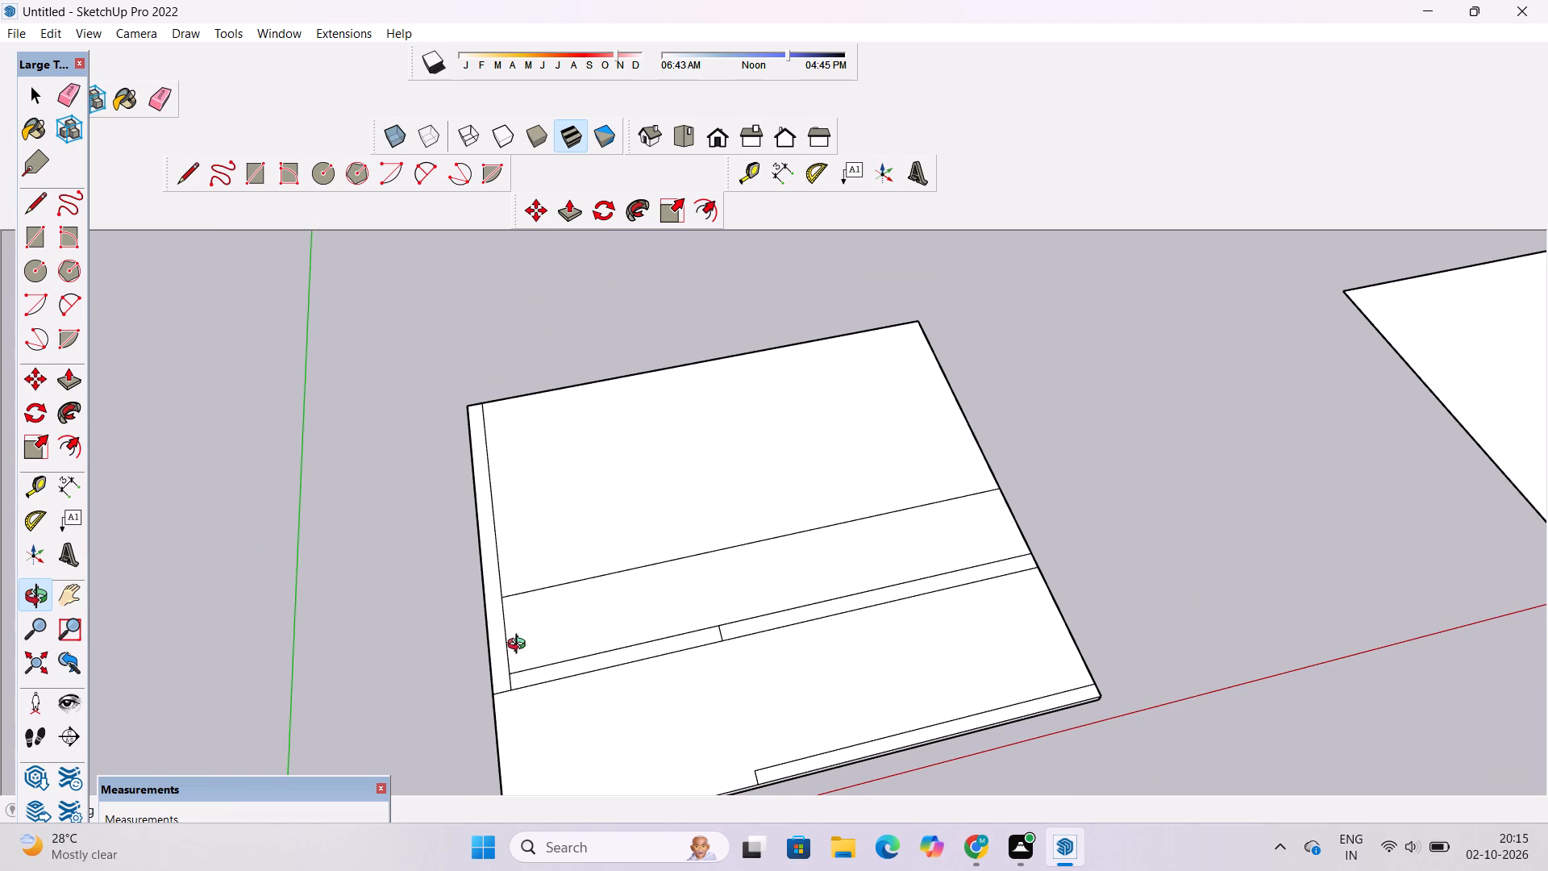
{"action": "left_click_drag", "start_coordinate": [520, 646], "coordinate": [549, 624], "text": "shift"}
{"action": "scroll", "coordinate": [538, 607], "scroll_direction": "up", "scroll_amount": 2}
{"action": "left_click_drag", "start_coordinate": [545, 611], "coordinate": [564, 628], "text": "shift"}
{"action": "left_click_drag", "start_coordinate": [584, 640], "coordinate": [572, 631]}
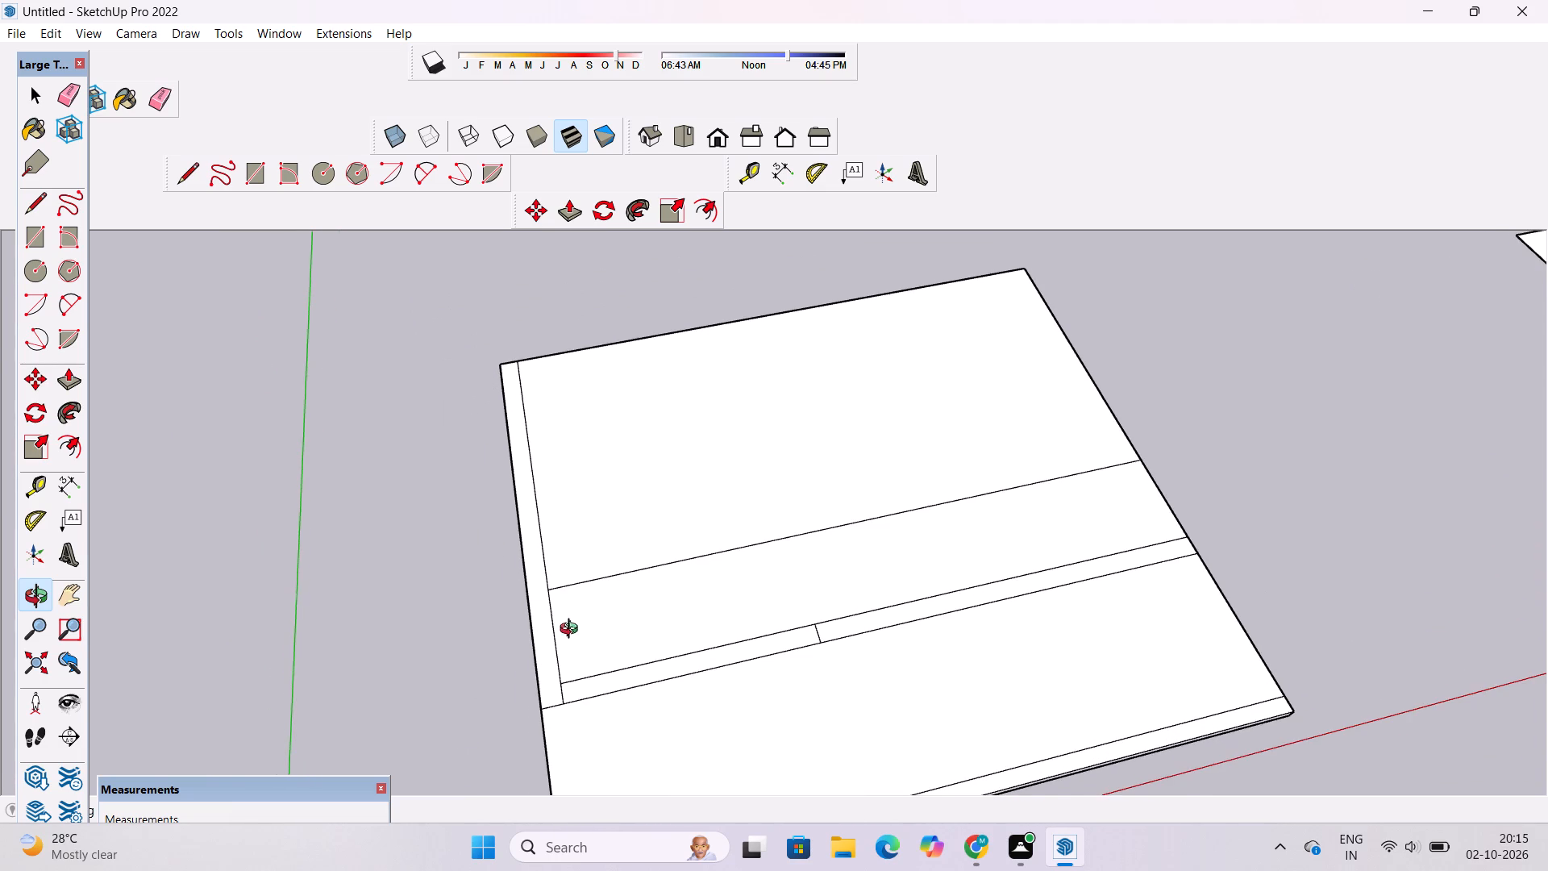
{"action": "left_click_drag", "start_coordinate": [572, 631], "coordinate": [566, 626]}
{"action": "left_click_drag", "start_coordinate": [564, 622], "coordinate": [563, 632], "text": "shift"}
Push/Pull the largest area, at the slab's back, up 25'.
{"action": "key", "text": "space"}
{"action": "key", "text": "space"}
{"action": "key", "text": "p"}
{"action": "scroll", "coordinate": [673, 589], "scroll_direction": "down", "scroll_amount": 4}
{"action": "left_click", "coordinate": [626, 515]}
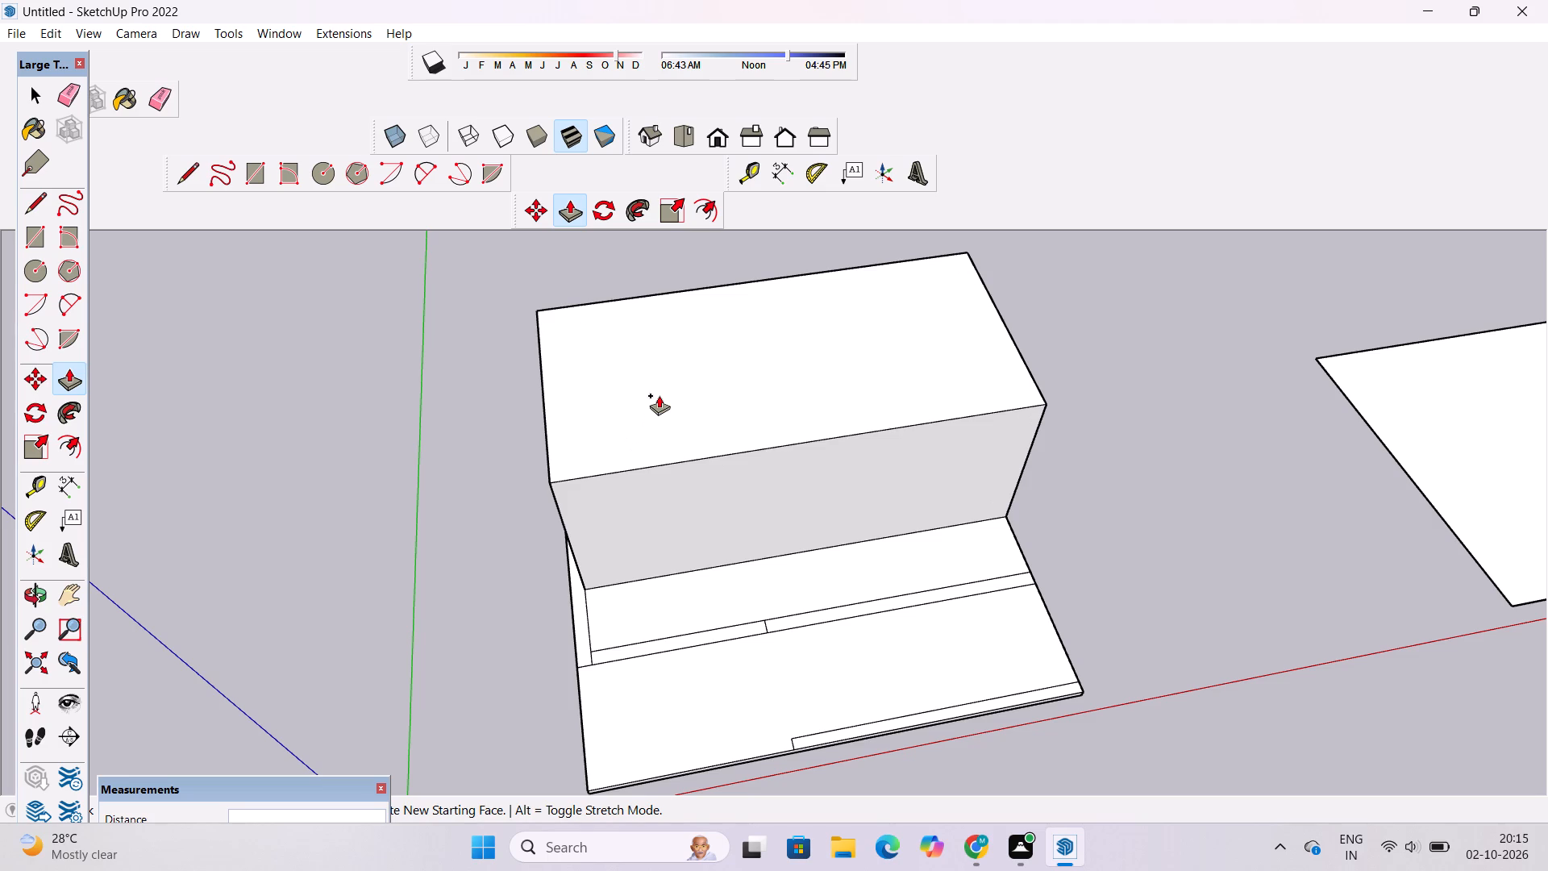
{"action": "type", "text": "25'"}
{"action": "key", "text": "Return"}
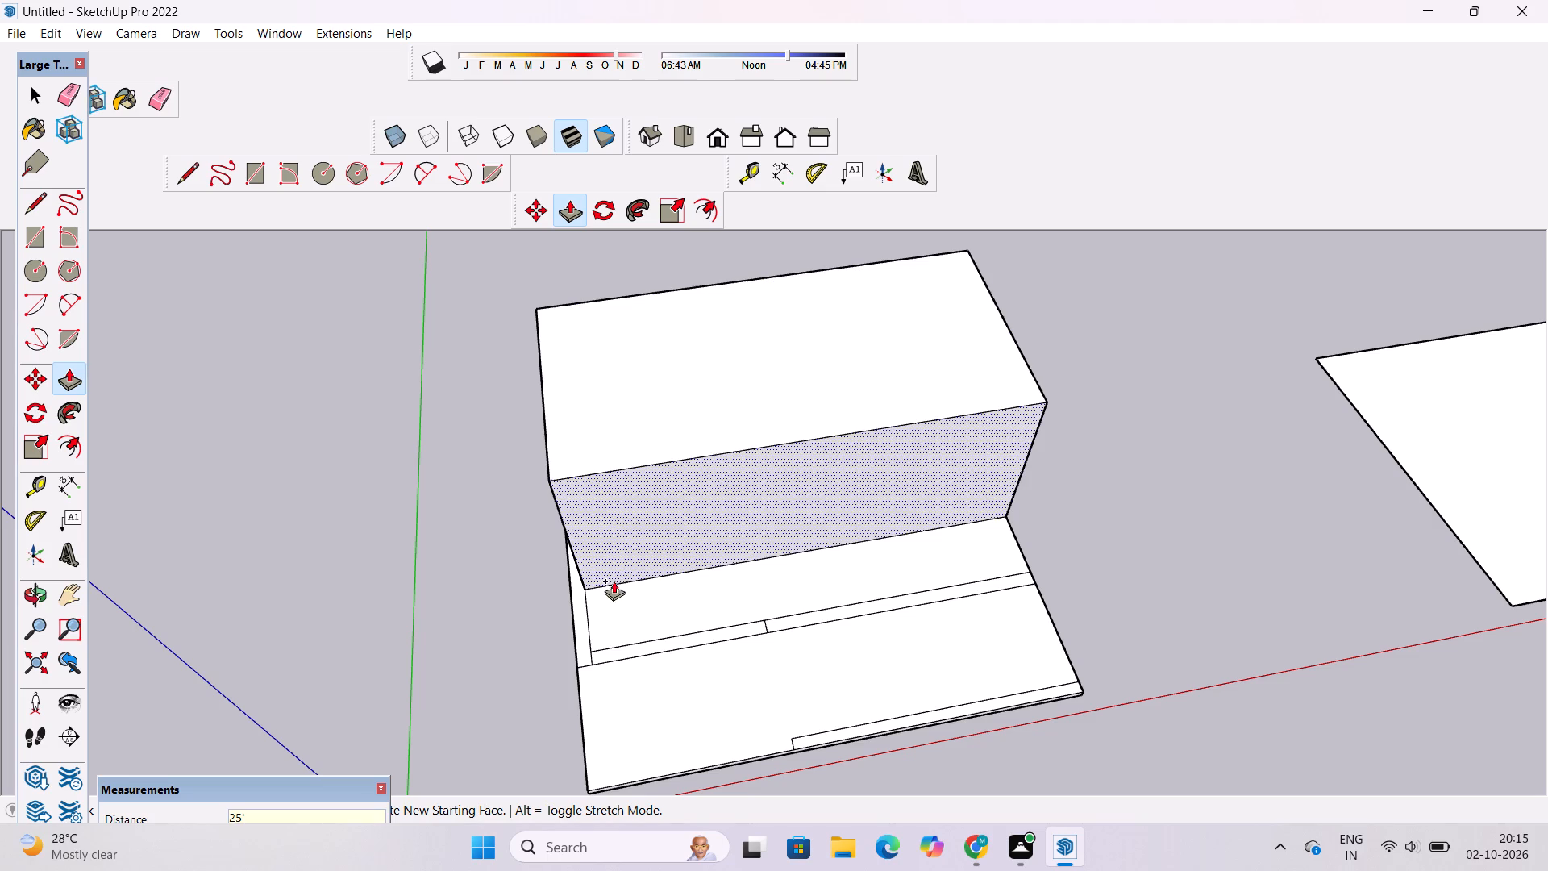
Push/Pull the end strip up to the same height as the 25' block's top.
{"action": "left_click", "coordinate": [579, 593]}
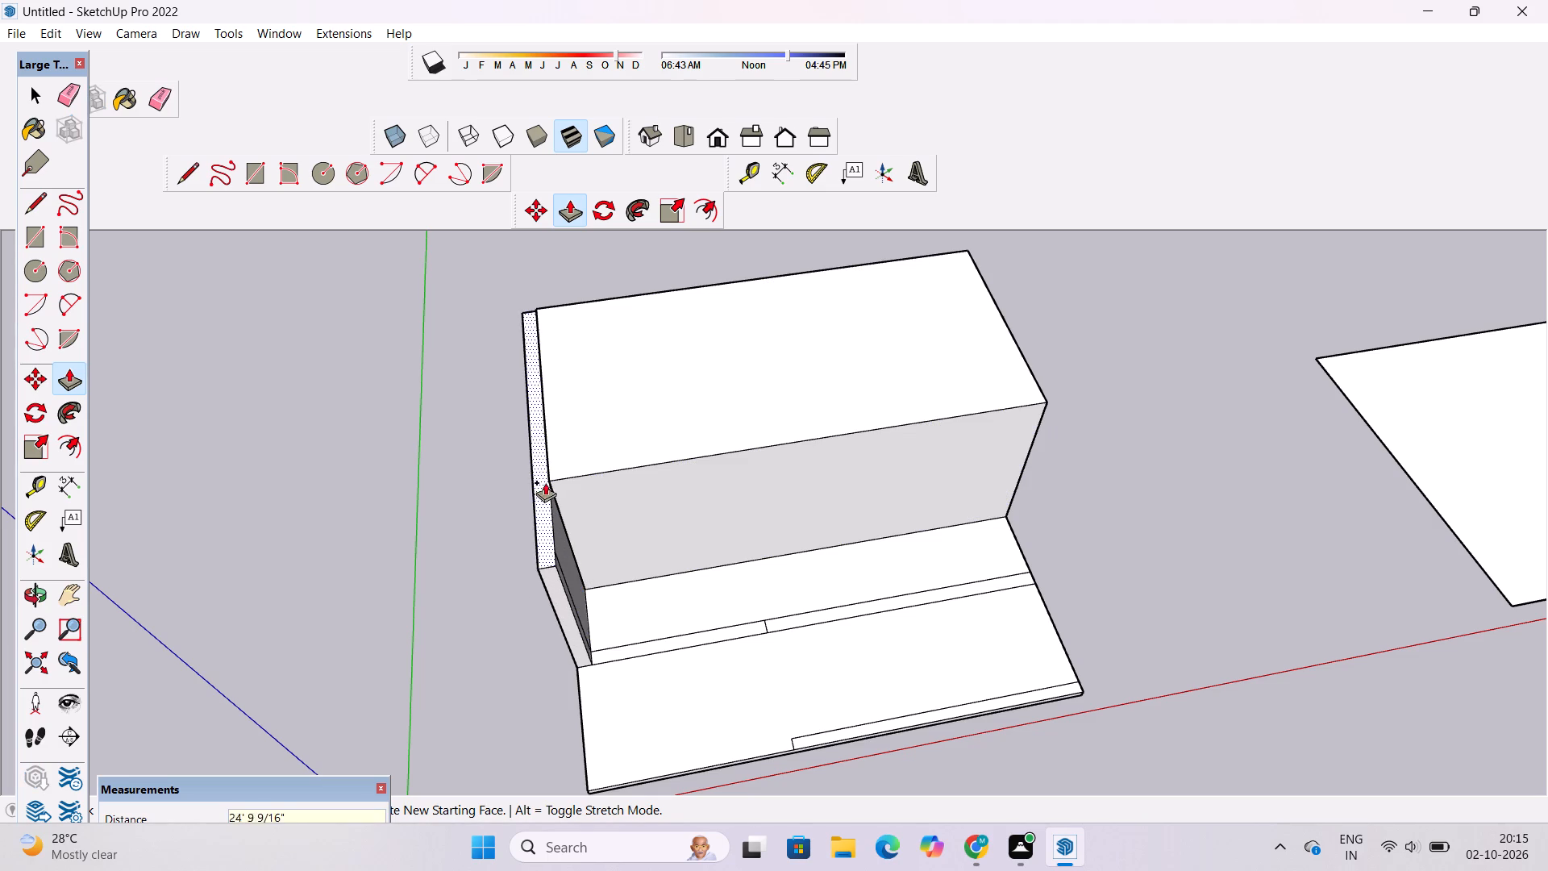
{"action": "left_click", "coordinate": [652, 435]}
Push/Pull the longer section of the 2' wide strip, beyond the short divider, up 25' to match the block's top.
{"action": "scroll", "coordinate": [600, 622], "scroll_direction": "down", "scroll_amount": 2}
{"action": "scroll", "coordinate": [805, 604], "scroll_direction": "up", "scroll_amount": 2}
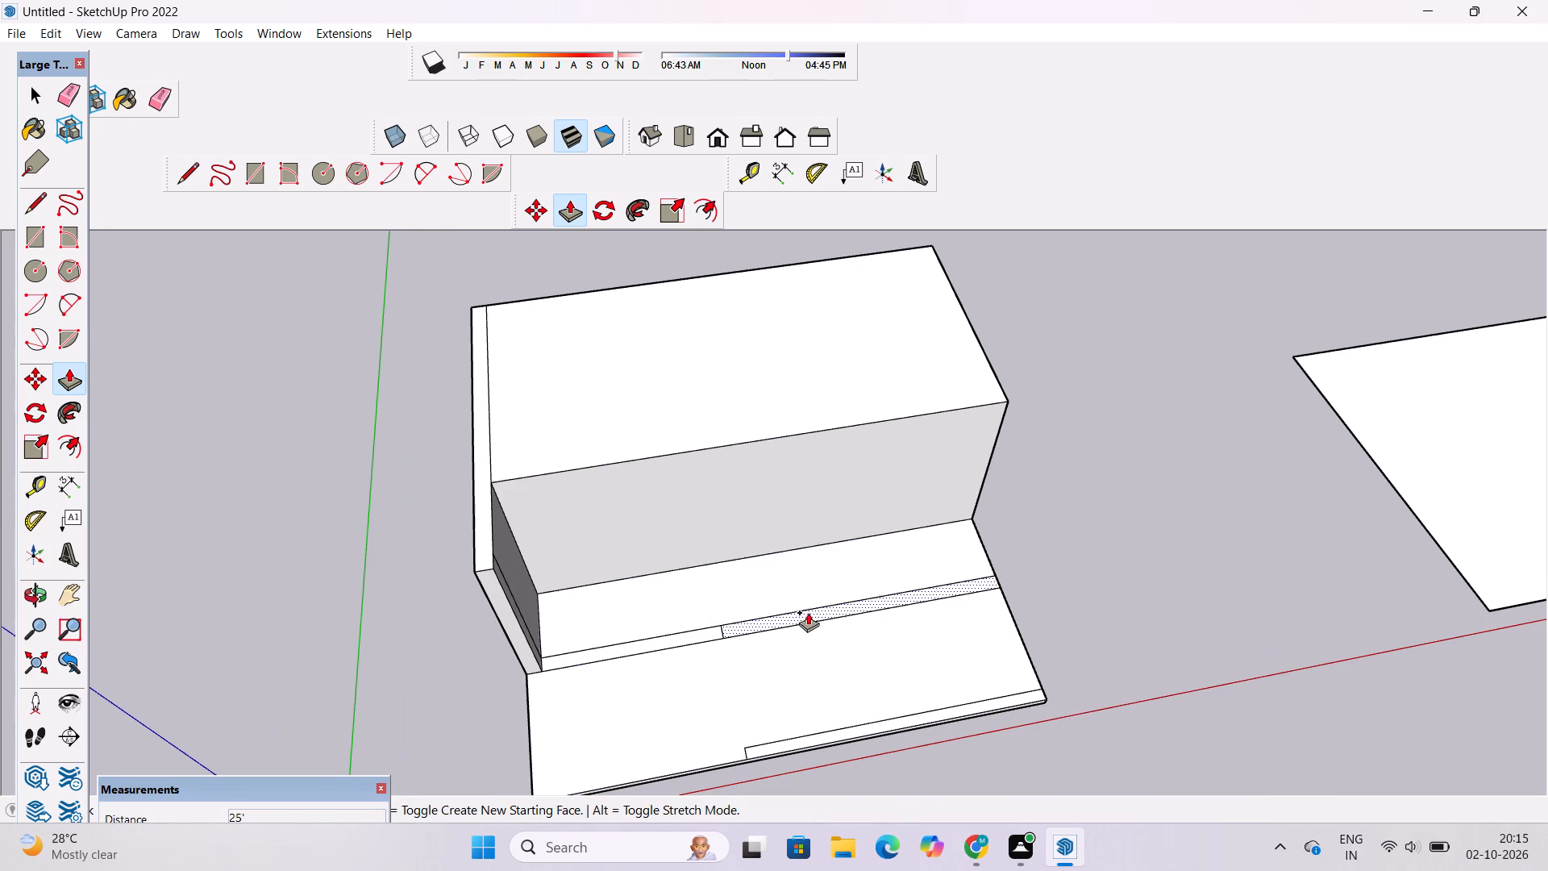
{"action": "left_click", "coordinate": [816, 609]}
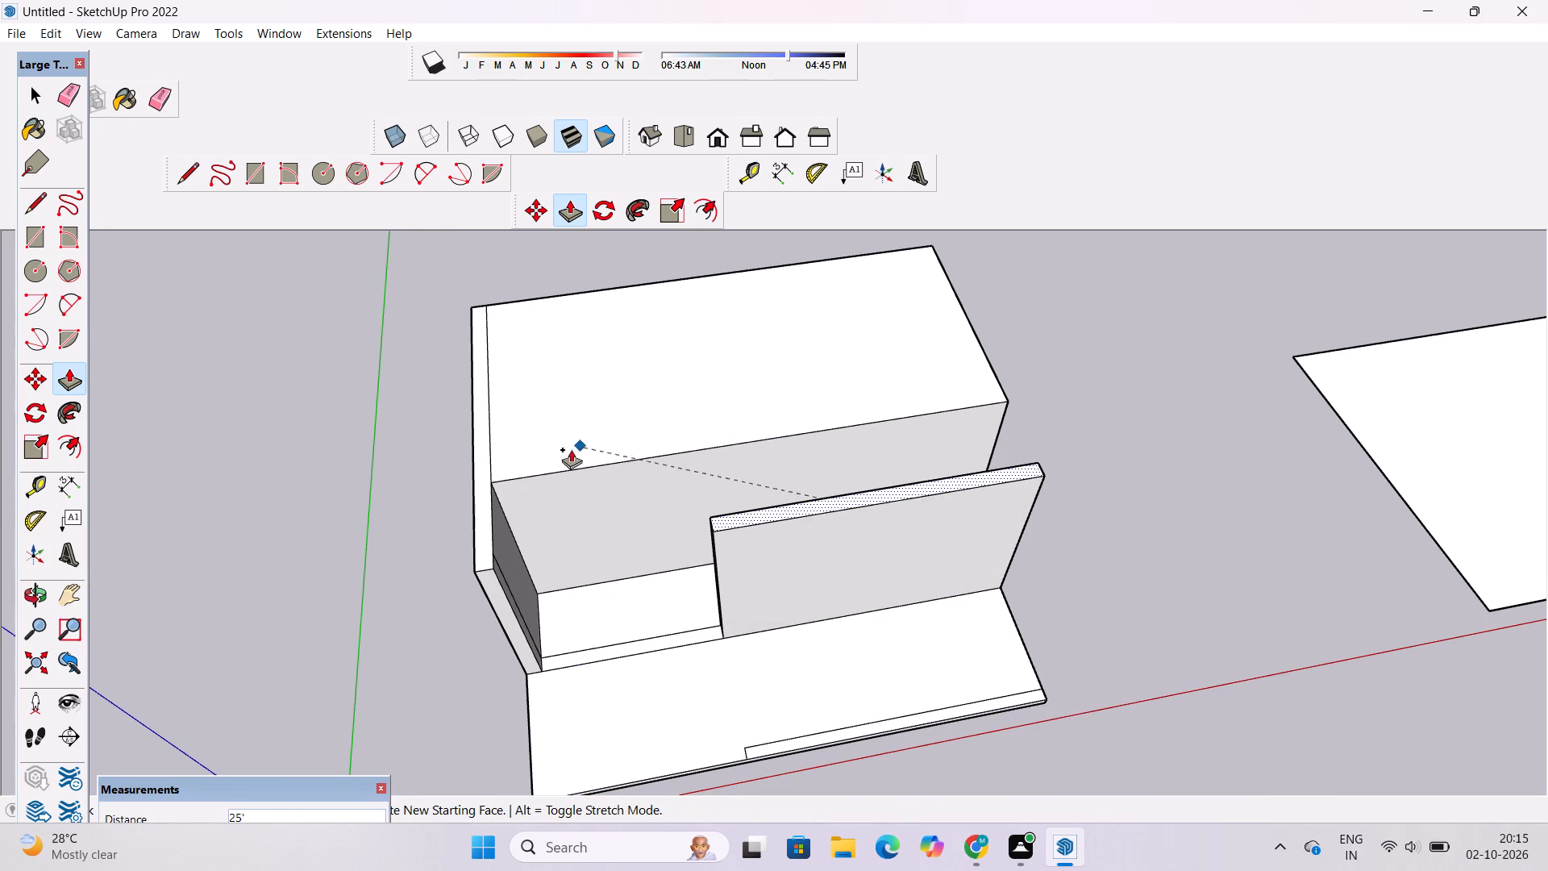
{"action": "left_click", "coordinate": [556, 455]}
Place a guide line 1.5' in from the slab's far end edge, across the open area in front of the raised strip.
{"action": "scroll", "coordinate": [713, 504], "scroll_direction": "down", "scroll_amount": 4}
{"action": "scroll", "coordinate": [805, 629], "scroll_direction": "up", "scroll_amount": 6}
{"action": "scroll", "coordinate": [672, 605], "scroll_direction": "down", "scroll_amount": 4}
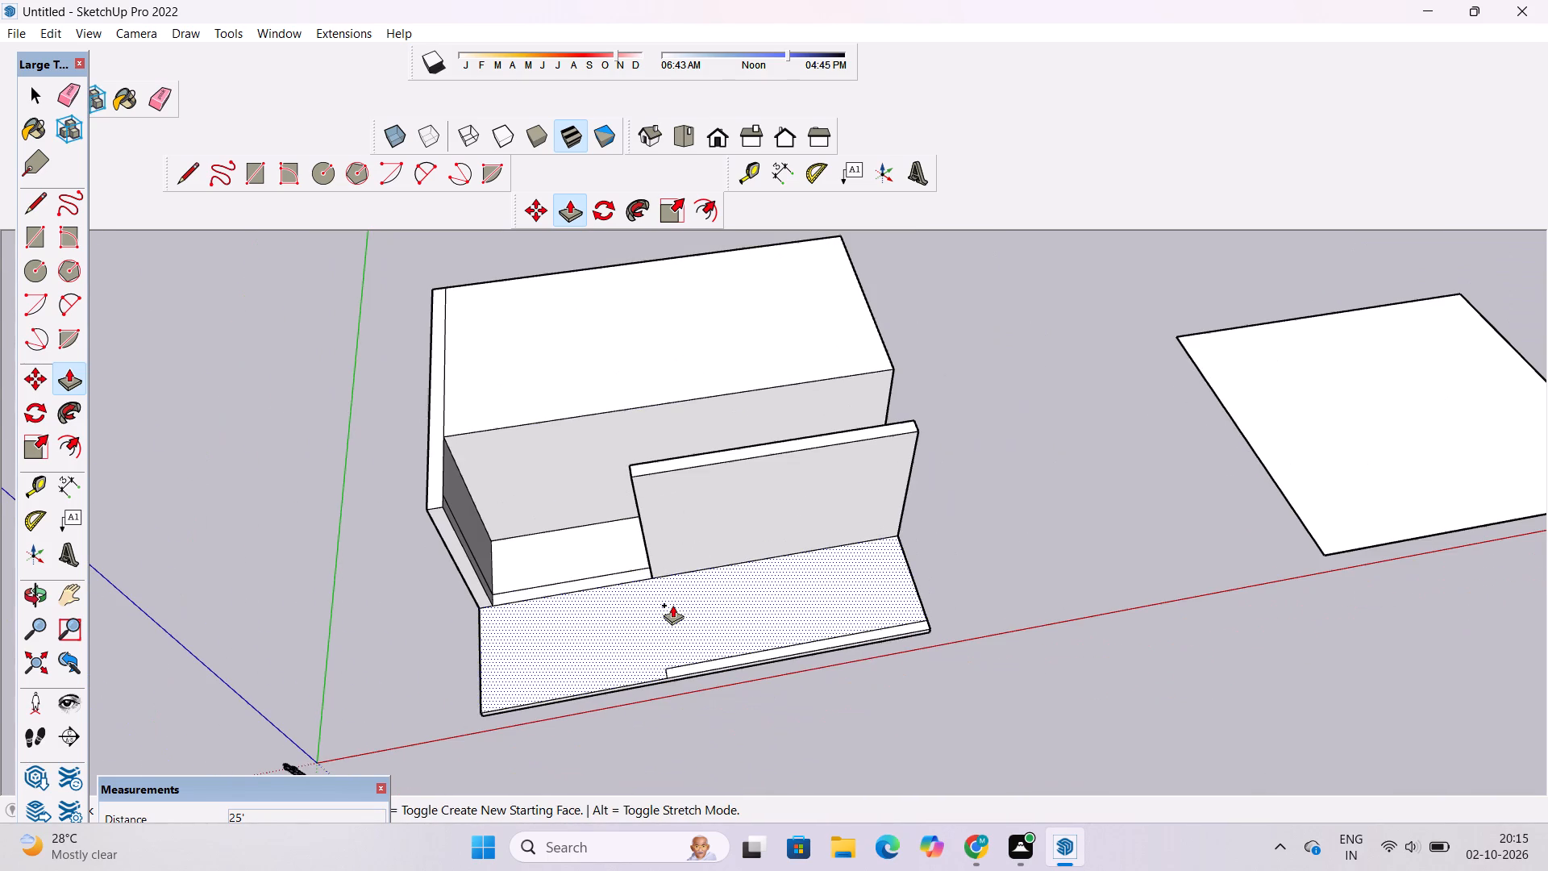
{"action": "key", "text": "space"}
{"action": "type", "text": "t"}
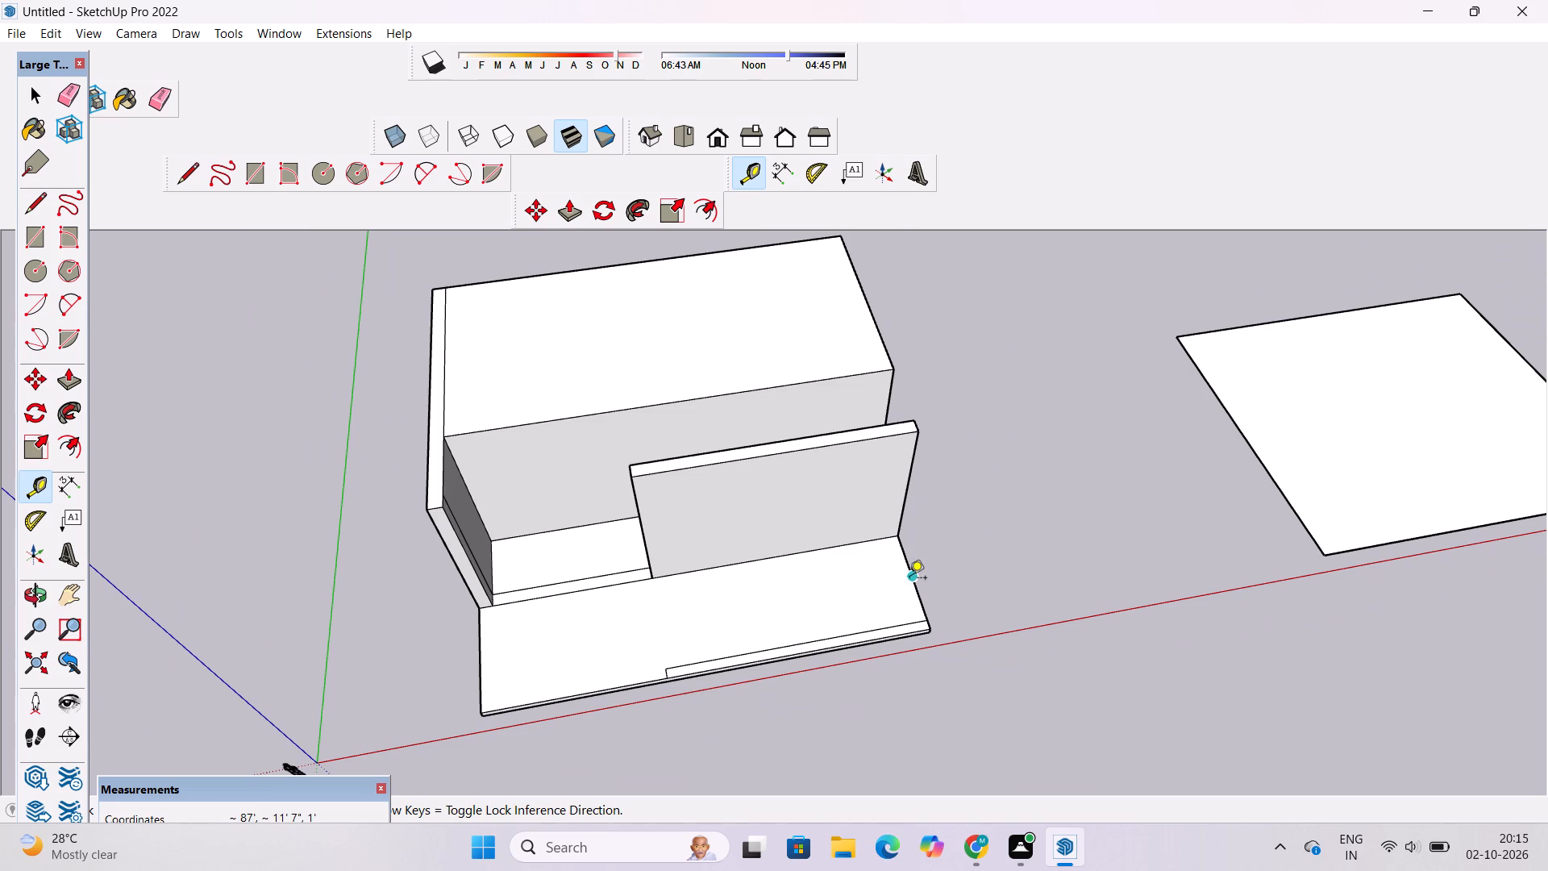
{"action": "left_click", "coordinate": [909, 578]}
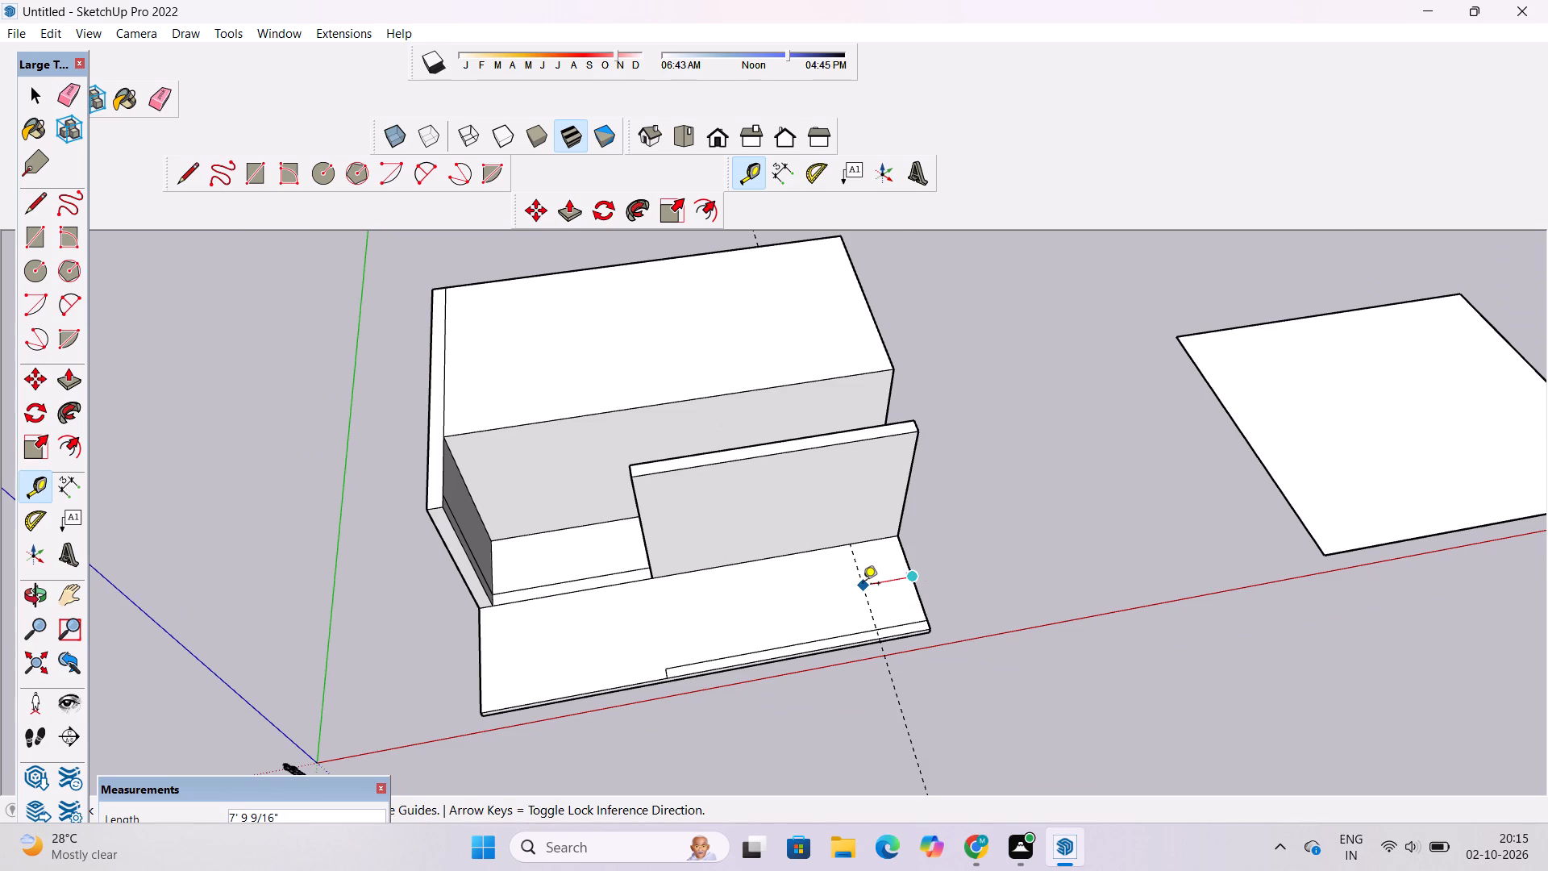
{"action": "type", "text": "1.5'"}
{"action": "key", "text": "Return"}
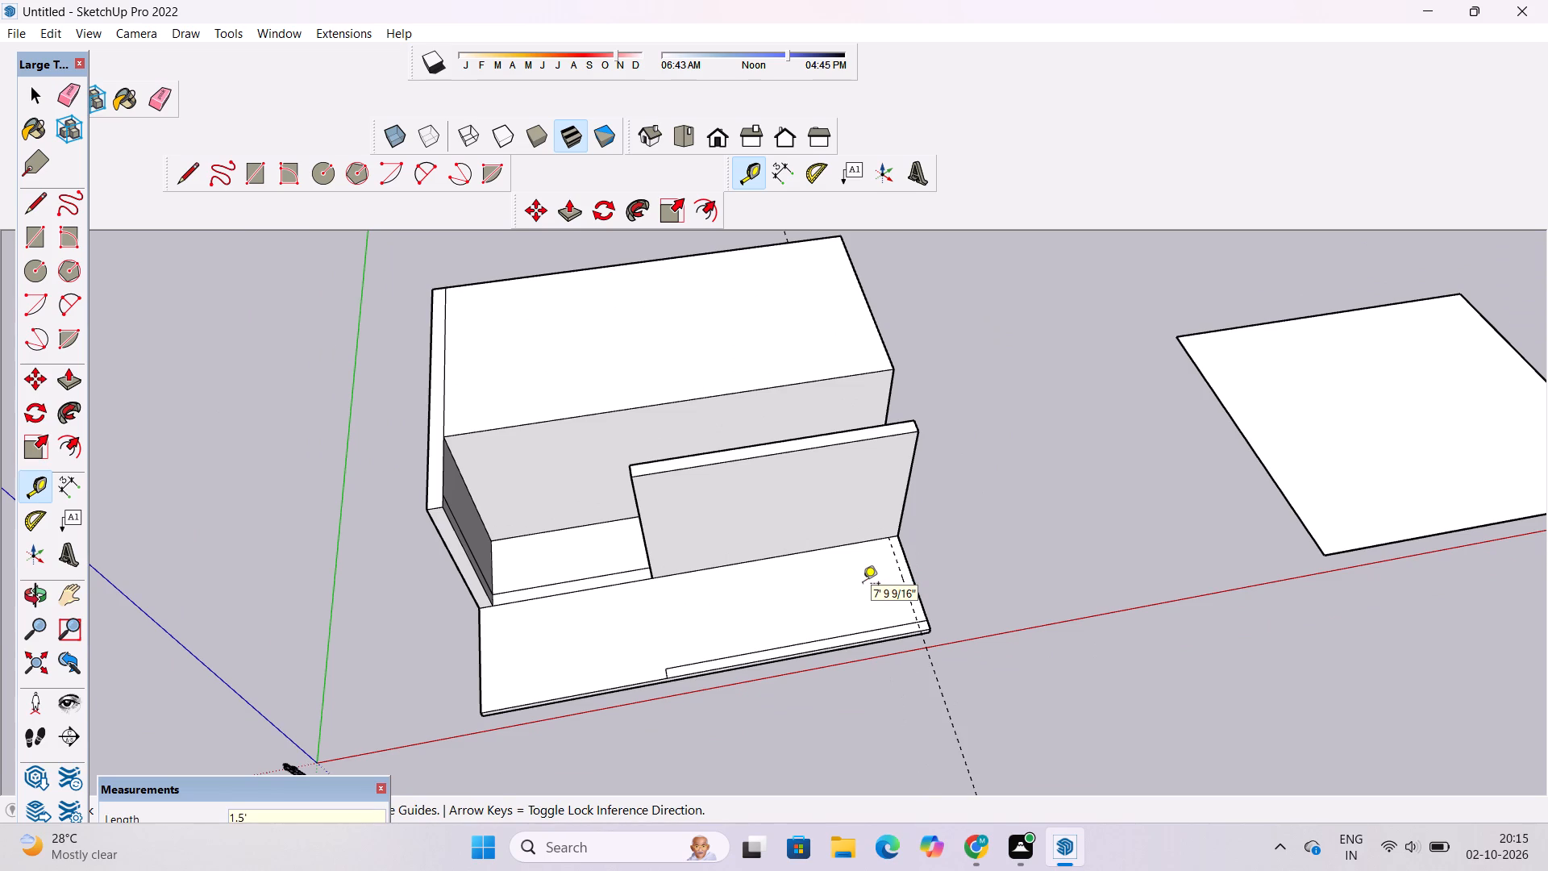
Draw a 15' 6" line along the guide from the raised strip's base to the 1.5' wide edge strip.
{"action": "left_click", "coordinate": [185, 169]}
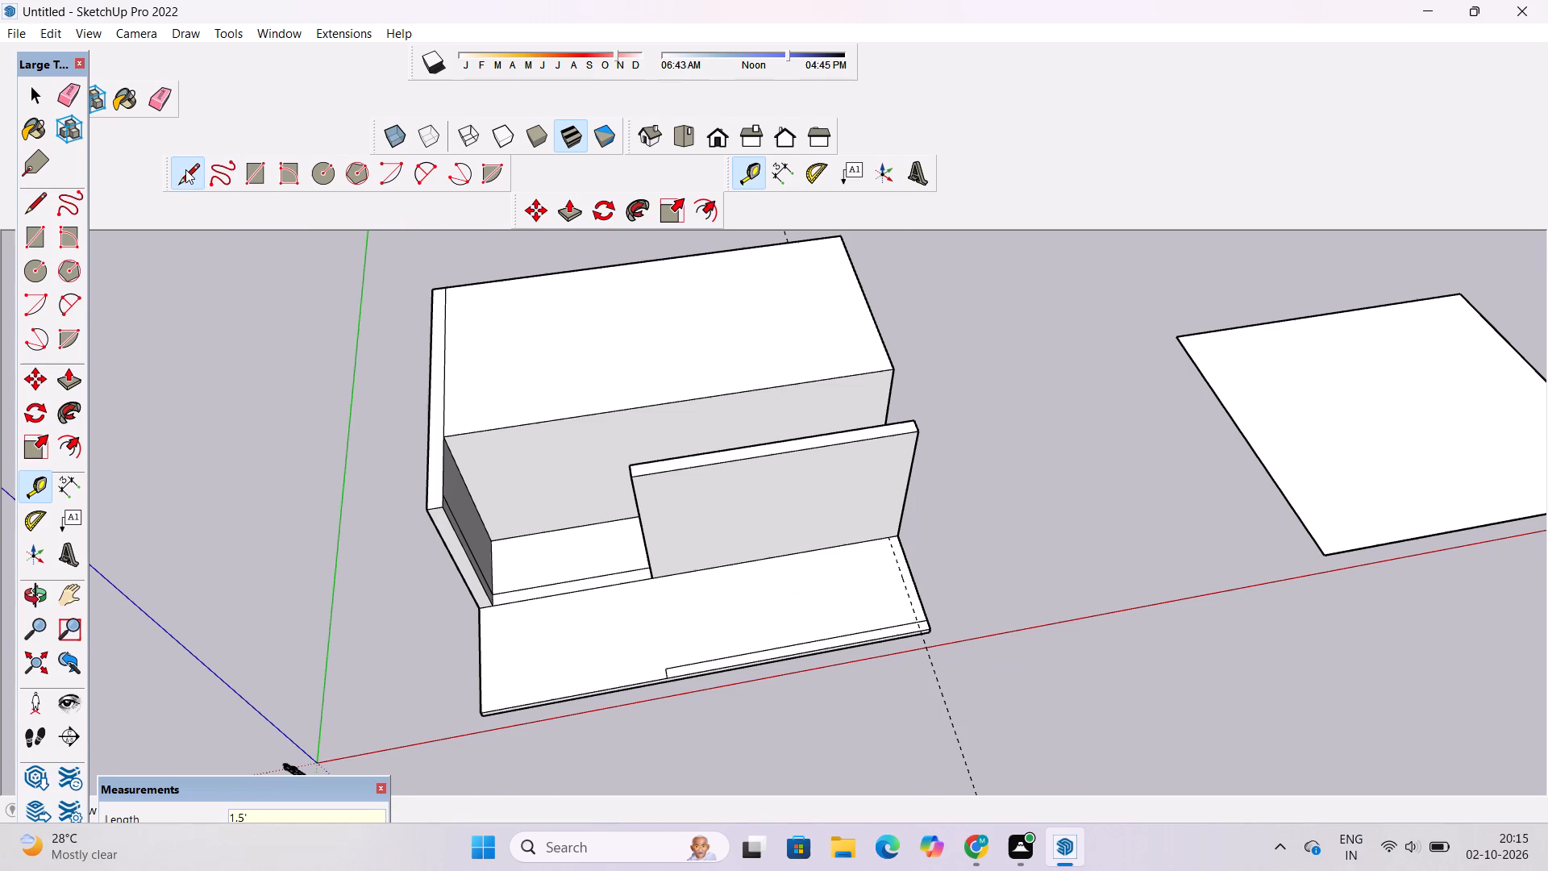
{"action": "scroll", "coordinate": [922, 583], "scroll_direction": "up", "scroll_amount": 9}
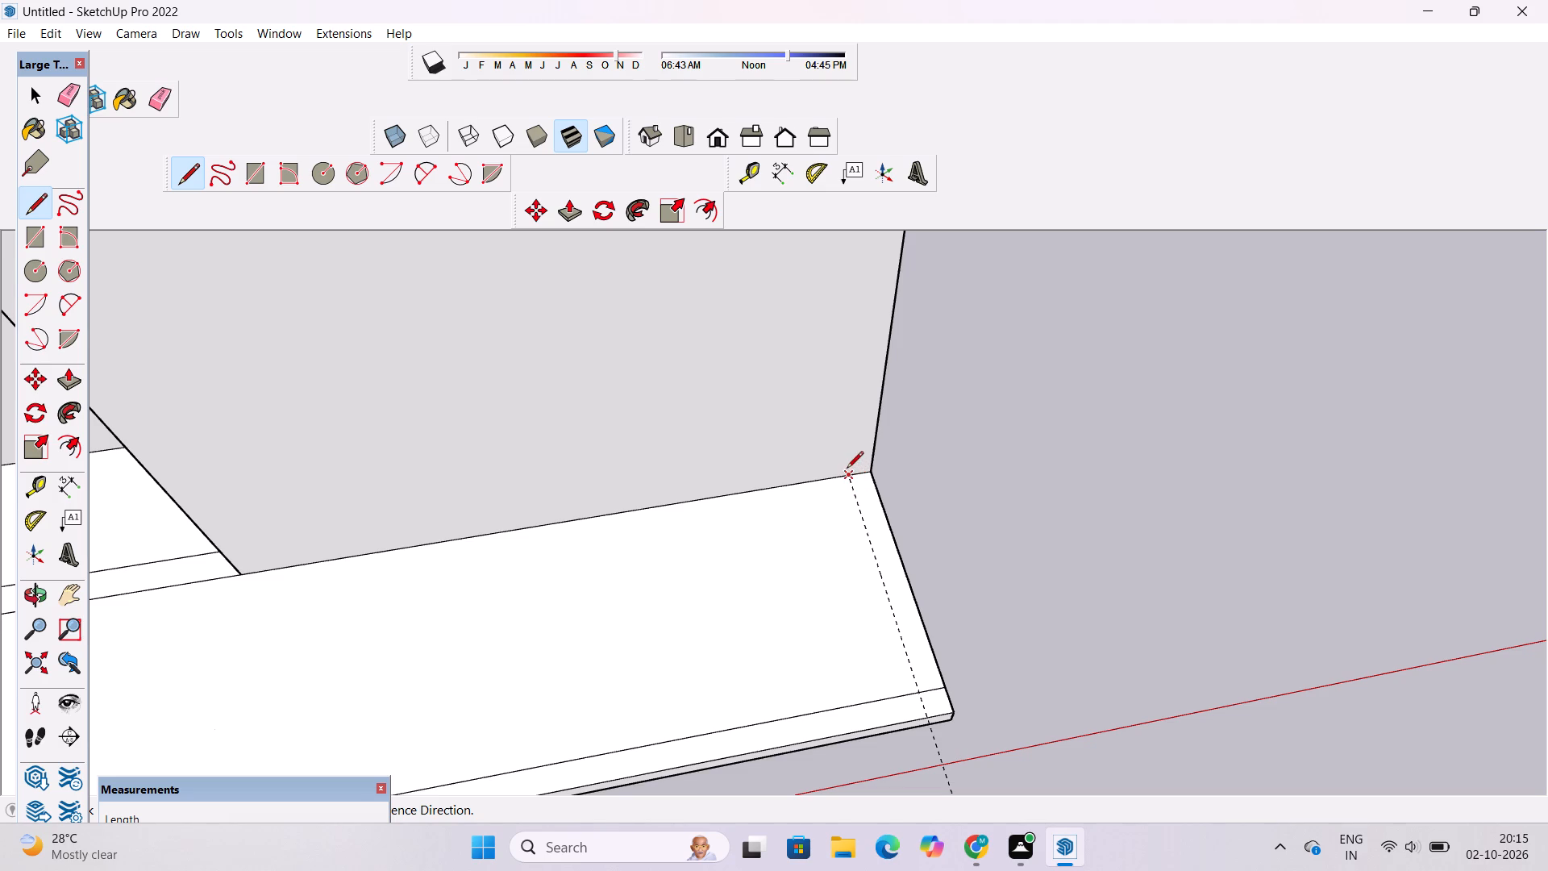
{"action": "left_click", "coordinate": [848, 474]}
{"action": "scroll", "coordinate": [859, 500], "scroll_direction": "down", "scroll_amount": 8}
{"action": "scroll", "coordinate": [875, 573], "scroll_direction": "up", "scroll_amount": 2}
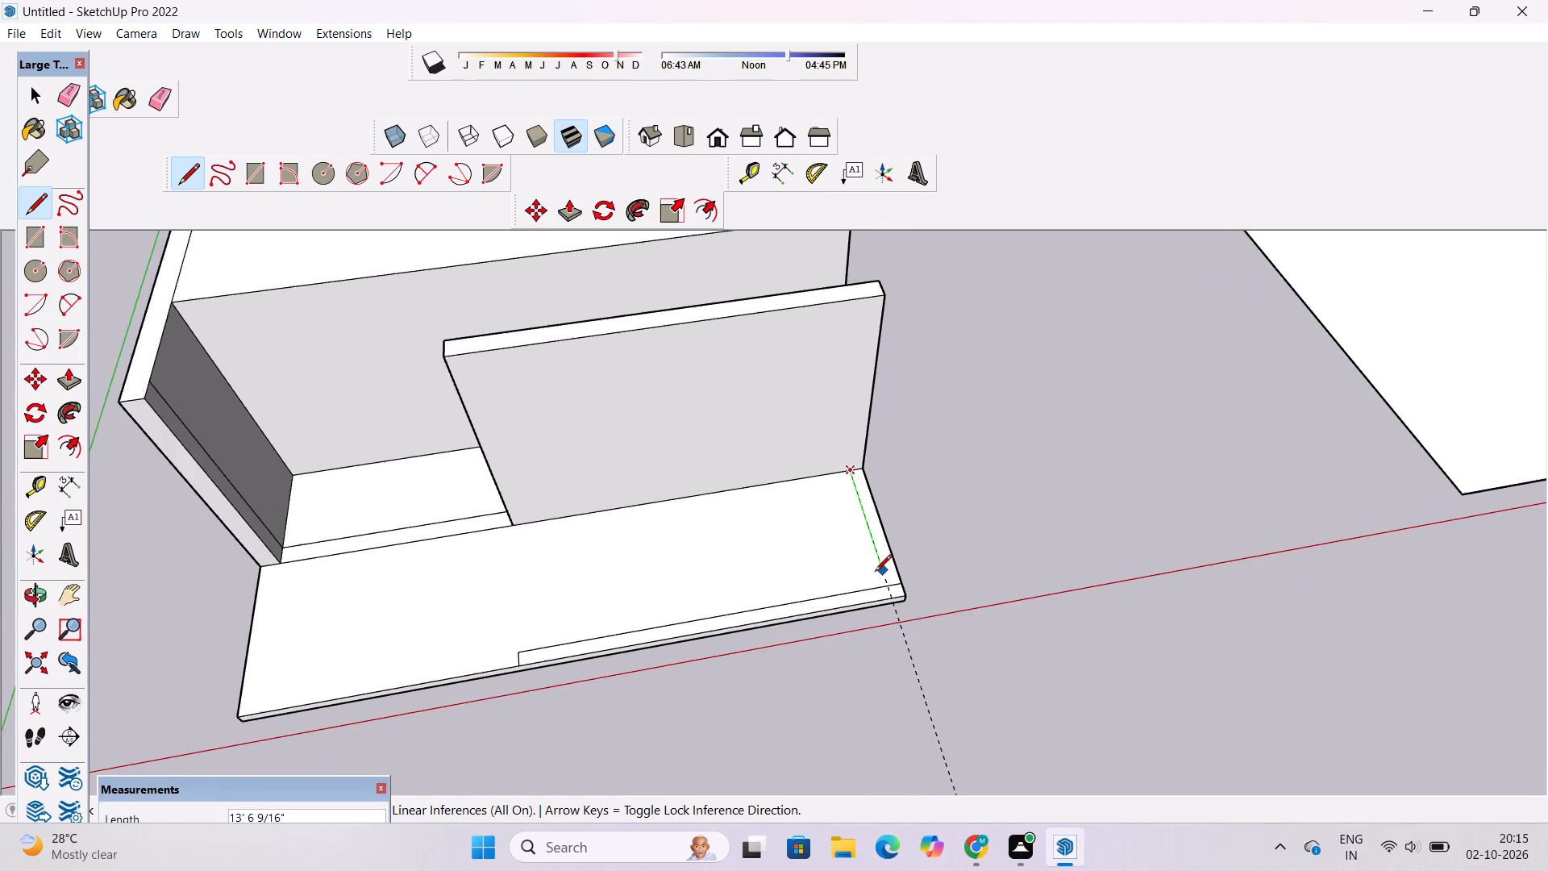
{"action": "scroll", "coordinate": [875, 573], "scroll_direction": "up", "scroll_amount": 4}
{"action": "left_click", "coordinate": [895, 596]}
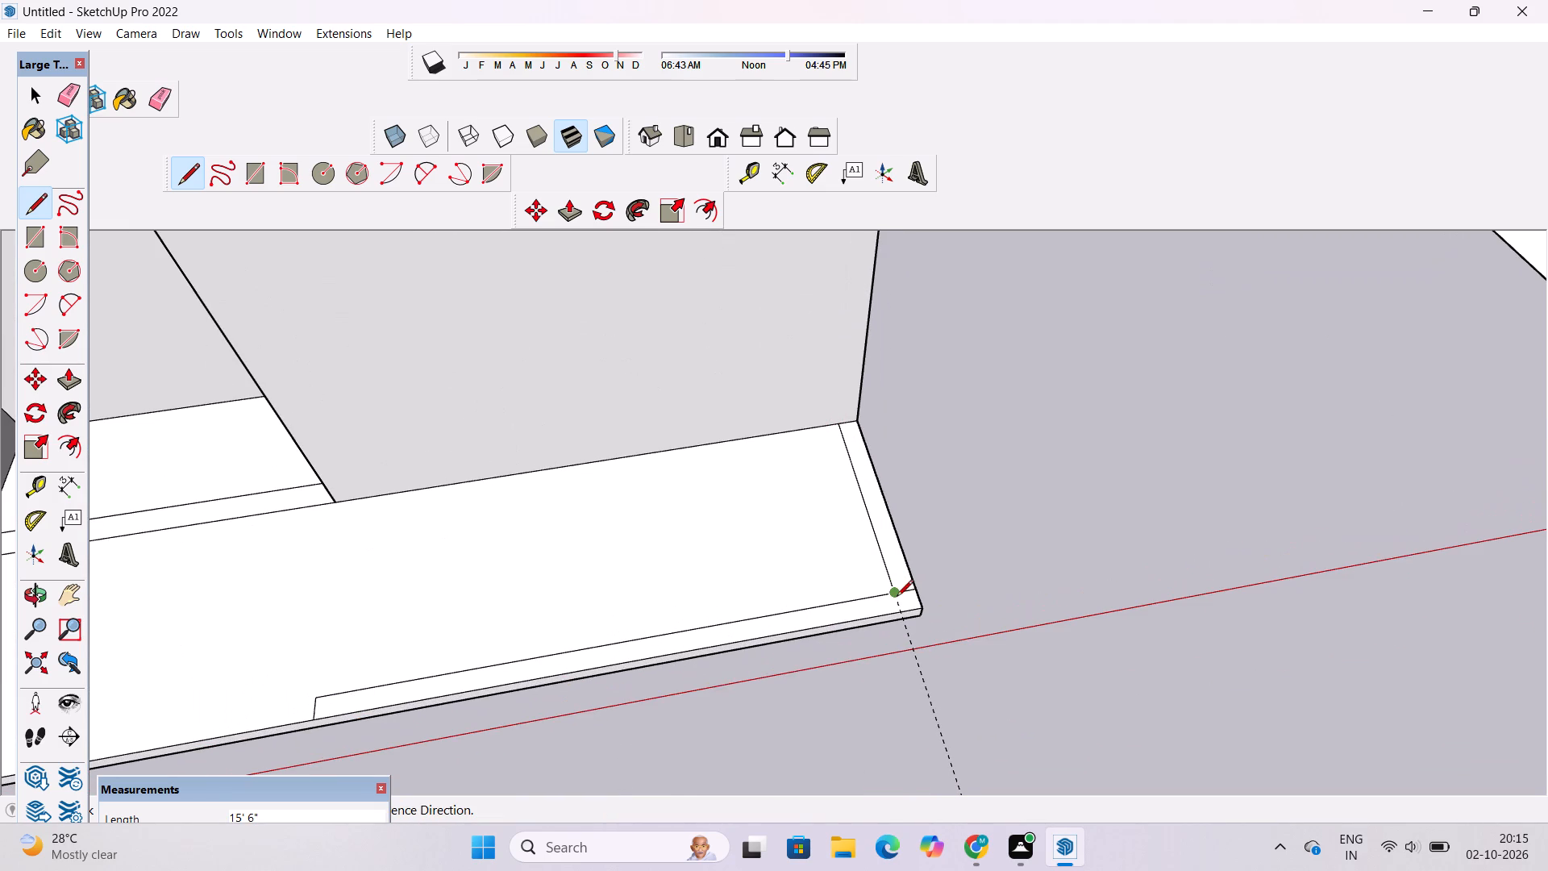
Erase the dashed guide line near the far end edge, keeping the drawn line.
{"action": "key", "text": "space"}
{"action": "type", "text": "e"}
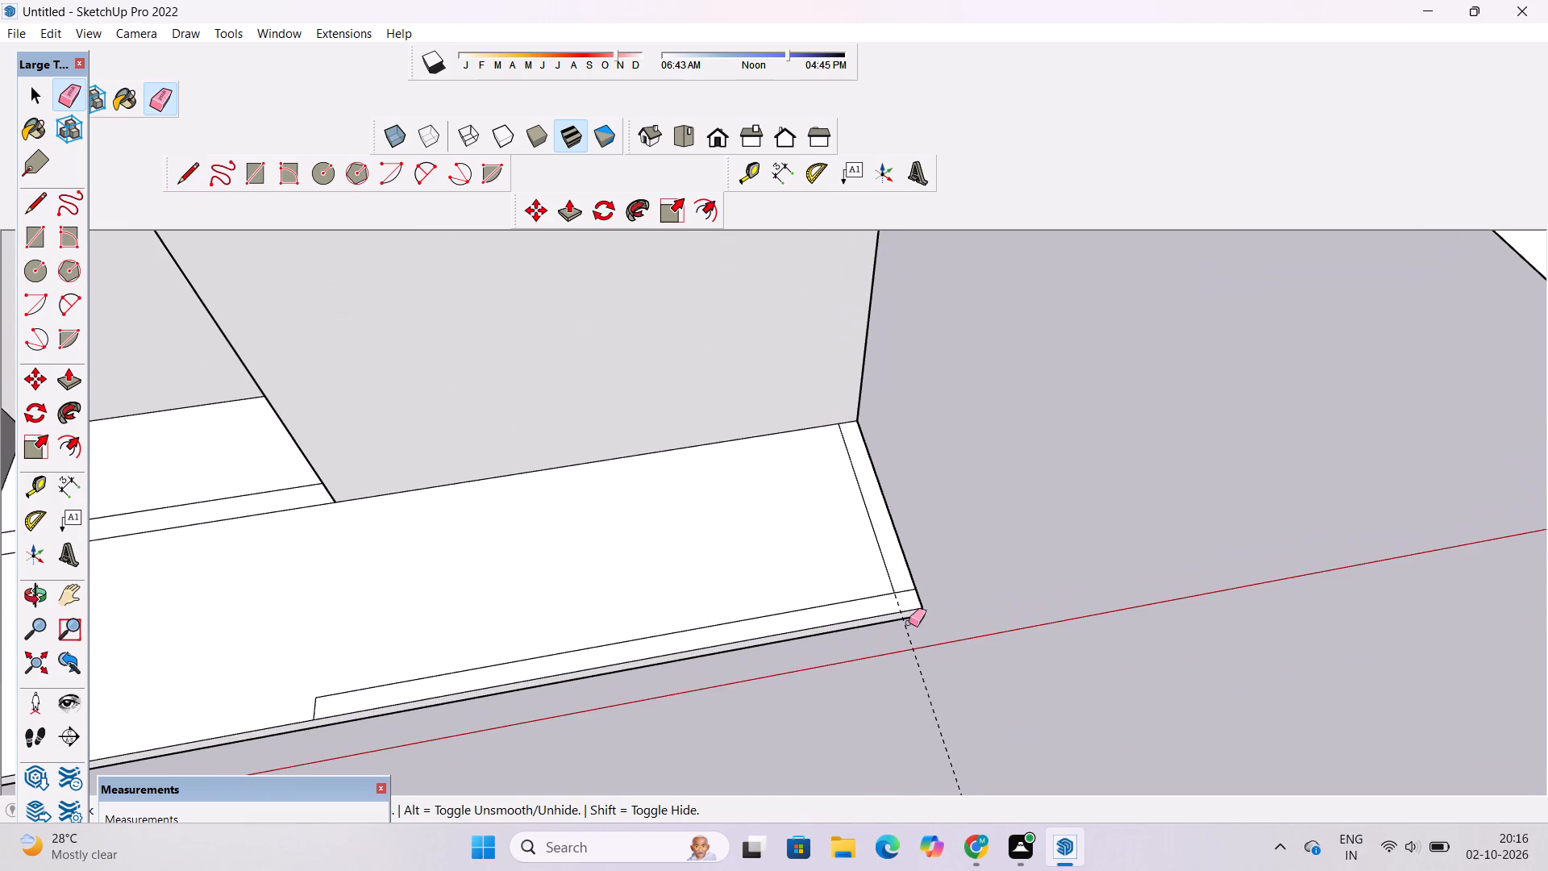
{"action": "scroll", "coordinate": [909, 623], "scroll_direction": "down", "scroll_amount": 5}
{"action": "left_click_drag", "start_coordinate": [971, 664], "coordinate": [916, 736]}
{"action": "scroll", "coordinate": [930, 674], "scroll_direction": "up", "scroll_amount": 4}
{"action": "key", "text": "space"}
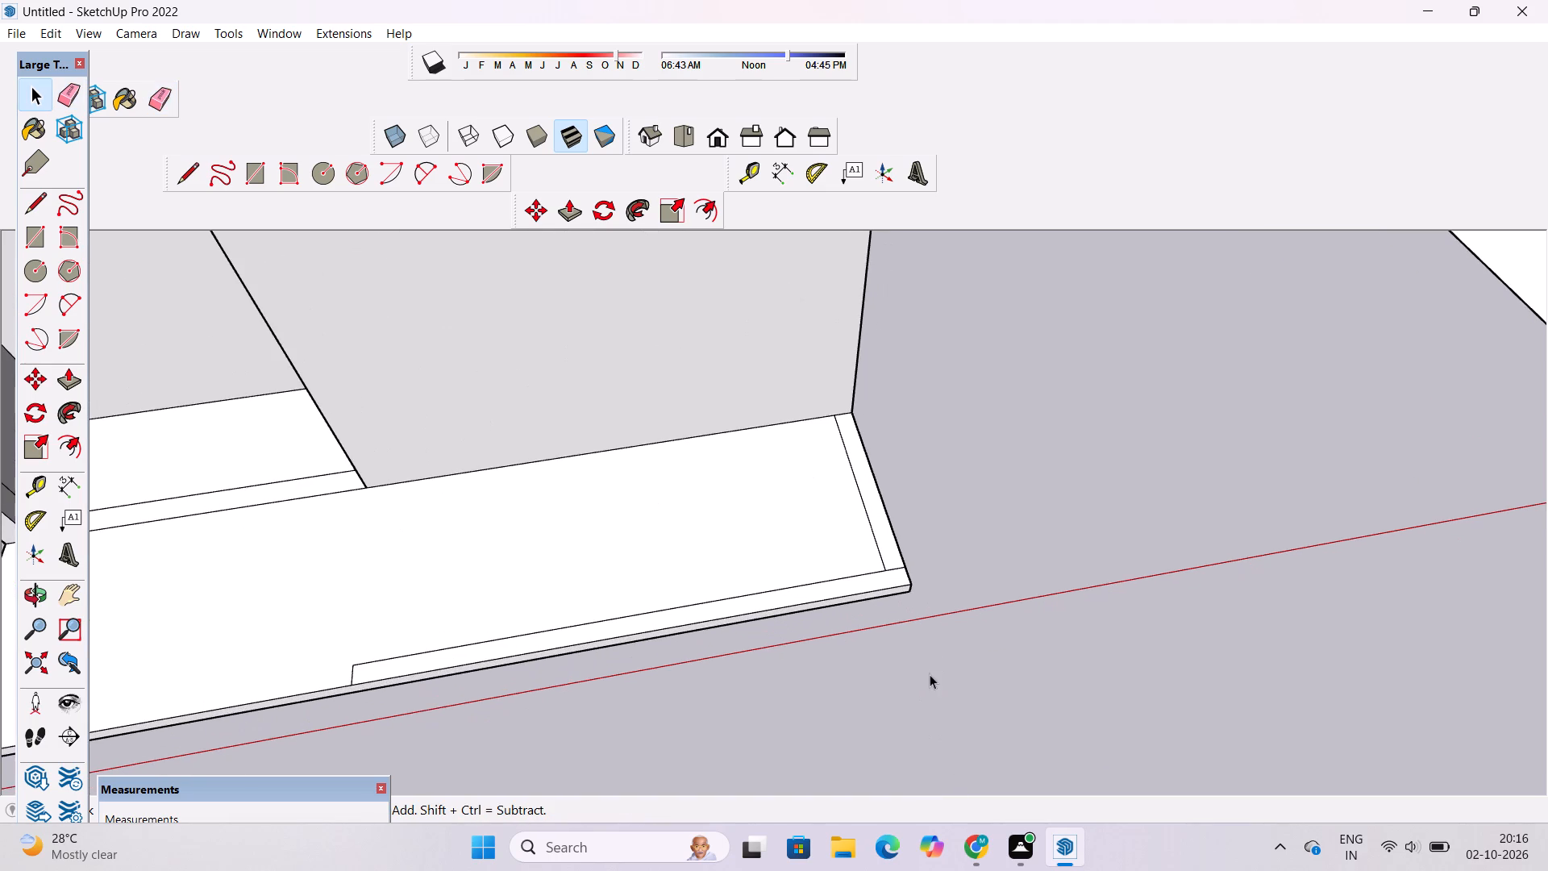
Erase the short line separating the two 1.5' wide strips where they meet at the slab's outer corner.
{"action": "scroll", "coordinate": [904, 676], "scroll_direction": "up", "scroll_amount": 1}
{"action": "key", "text": "e"}
{"action": "scroll", "coordinate": [860, 586], "scroll_direction": "up", "scroll_amount": 8}
{"action": "left_click_drag", "start_coordinate": [890, 548], "coordinate": [895, 556]}
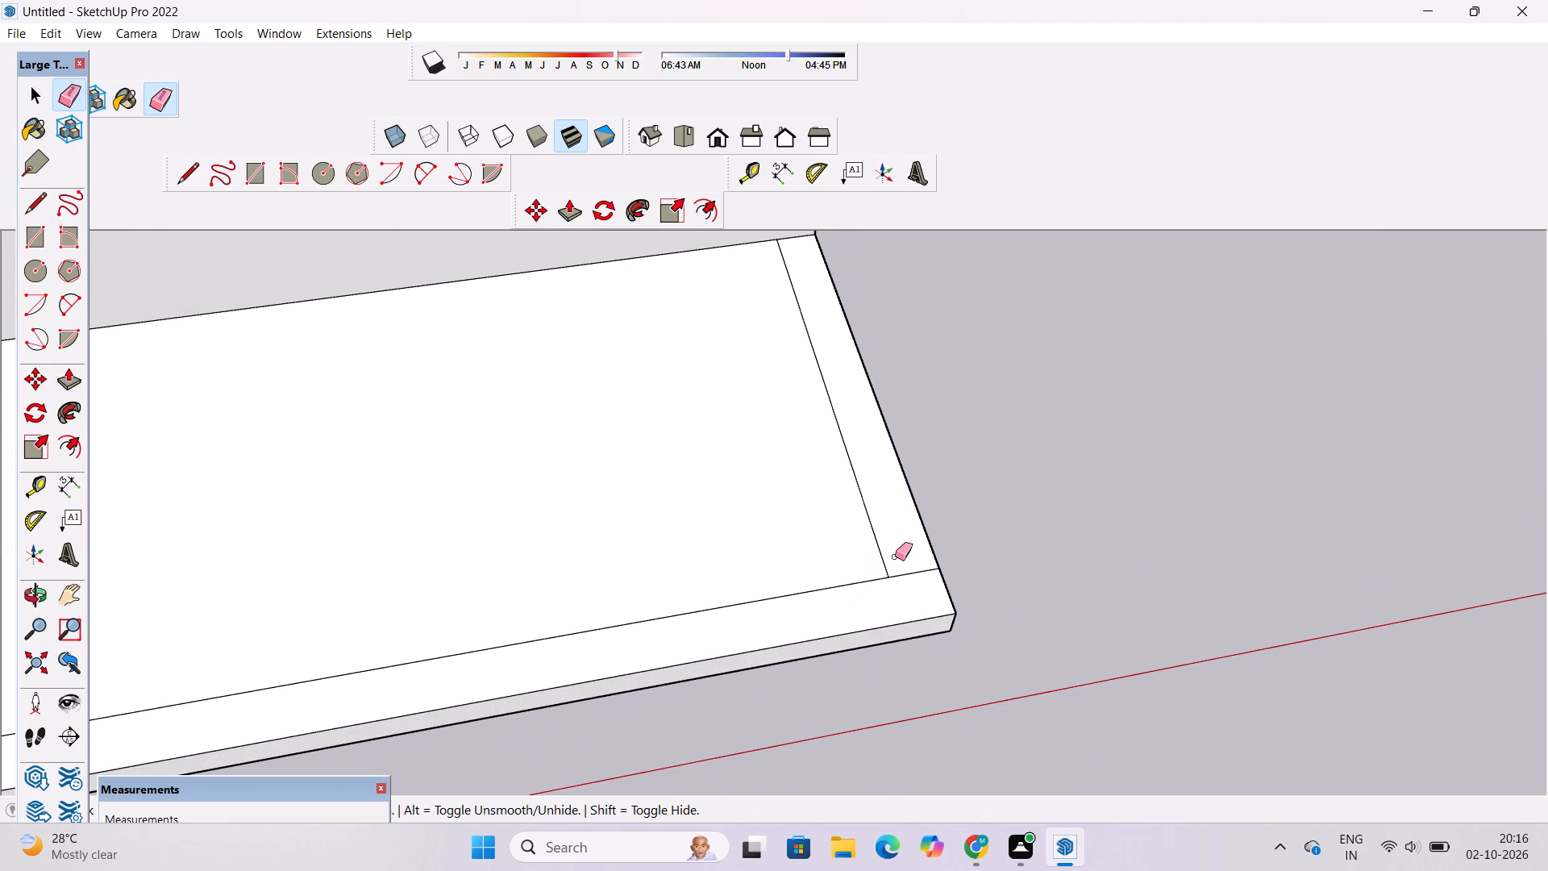
{"action": "left_click_drag", "start_coordinate": [895, 556], "coordinate": [904, 573]}
Push/Pull the joined L-shaped 1.5' wide edge strip up to match the block's top height.
{"action": "key", "text": "o"}
{"action": "scroll", "coordinate": [913, 562], "scroll_direction": "down", "scroll_amount": 13}
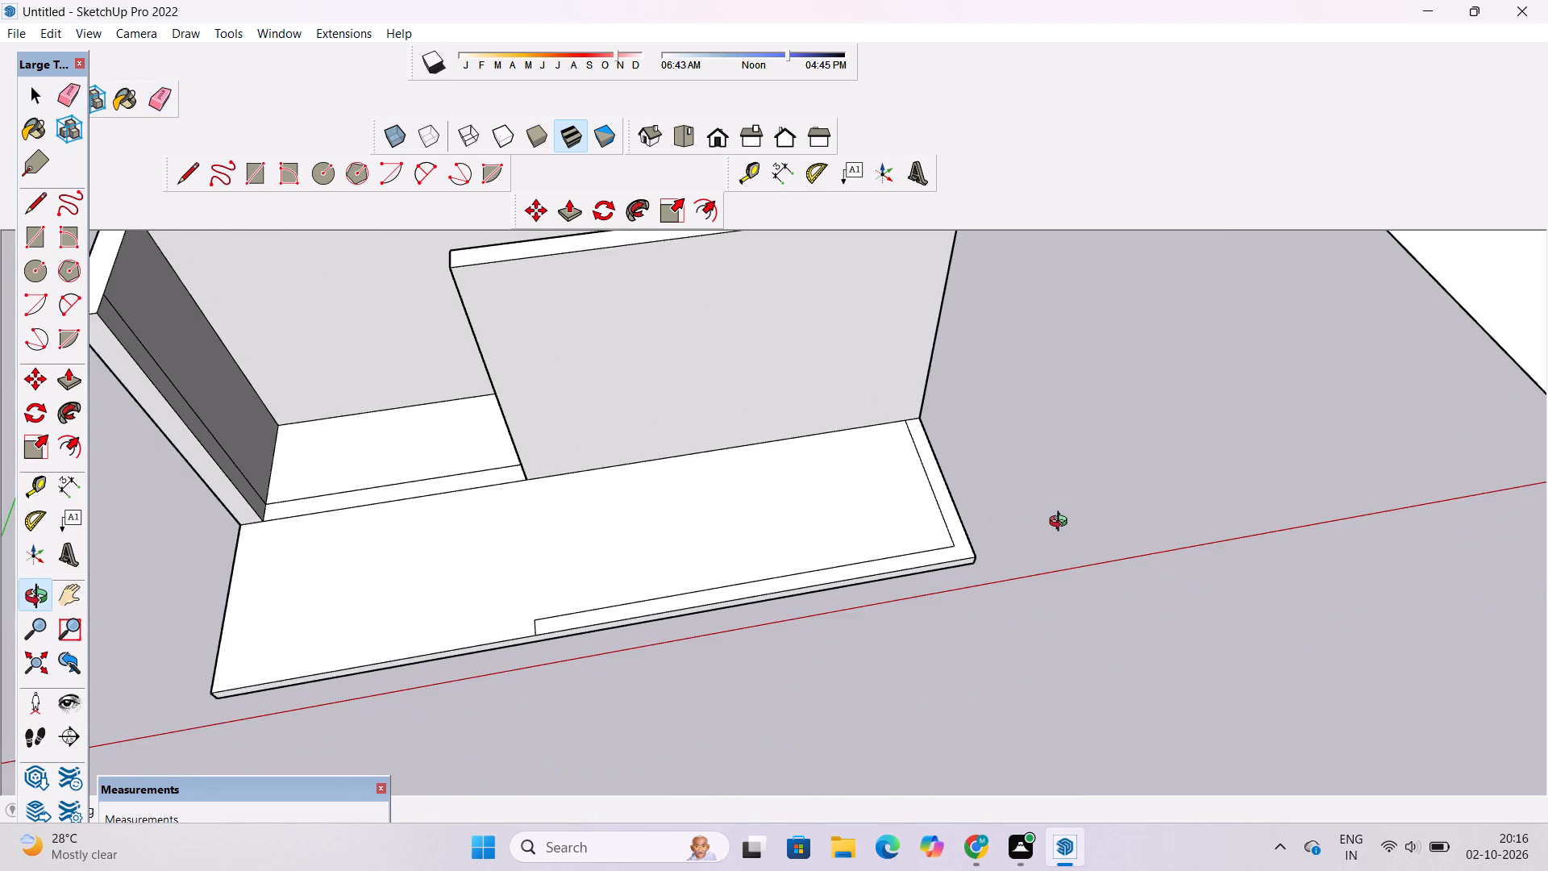
{"action": "left_click_drag", "start_coordinate": [1061, 528], "coordinate": [1008, 536]}
{"action": "left_click_drag", "start_coordinate": [793, 567], "coordinate": [940, 568], "text": "shift"}
{"action": "scroll", "coordinate": [940, 568], "scroll_direction": "down", "scroll_amount": 4}
{"action": "left_click_drag", "start_coordinate": [777, 590], "coordinate": [899, 576]}
{"action": "scroll", "coordinate": [809, 563], "scroll_direction": "up", "scroll_amount": 4}
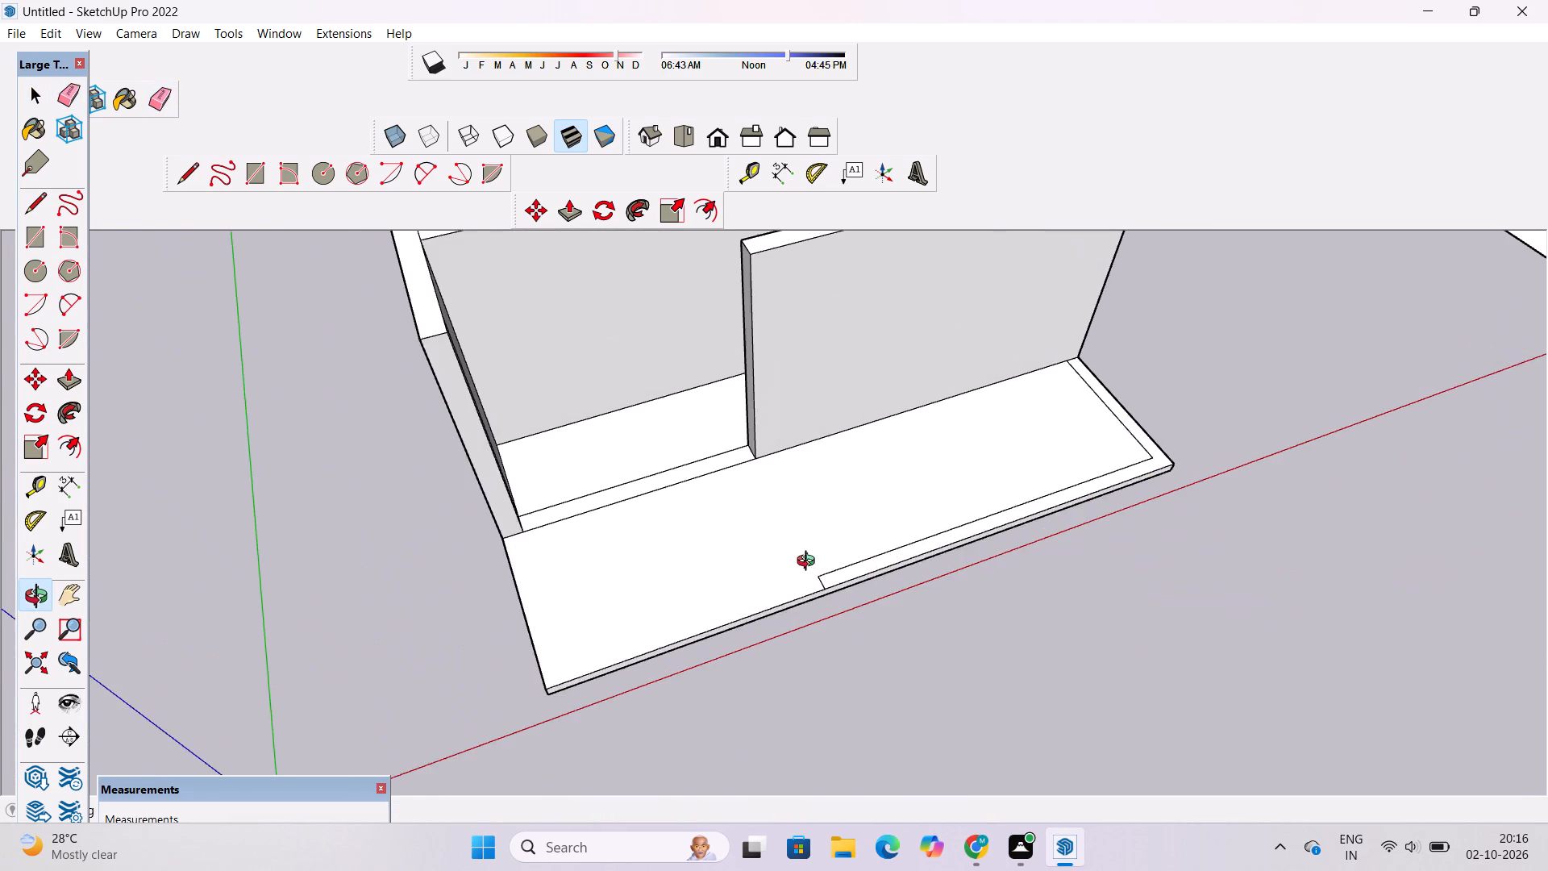
{"action": "left_click_drag", "start_coordinate": [809, 563], "coordinate": [812, 579], "text": "shift"}
{"action": "scroll", "coordinate": [823, 579], "scroll_direction": "down", "scroll_amount": 6}
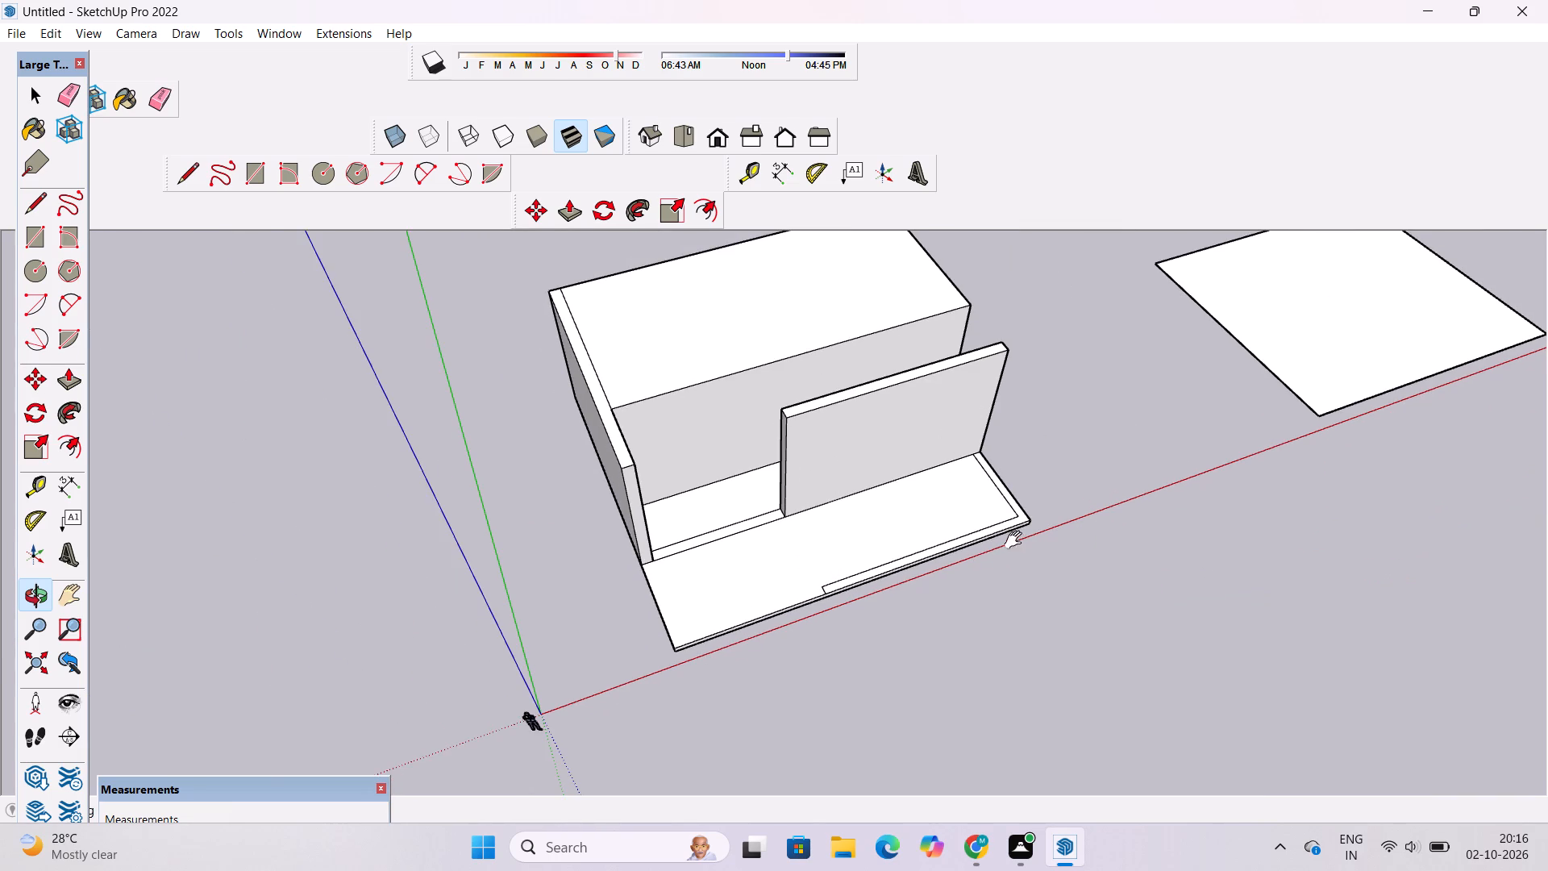
{"action": "left_click_drag", "start_coordinate": [1019, 544], "coordinate": [736, 616], "text": "shift"}
{"action": "left_click_drag", "start_coordinate": [880, 624], "coordinate": [914, 445]}
{"action": "scroll", "coordinate": [941, 557], "scroll_direction": "up", "scroll_amount": 3}
{"action": "left_click_drag", "start_coordinate": [1137, 627], "coordinate": [941, 546], "text": "shift"}
{"action": "left_click_drag", "start_coordinate": [805, 675], "coordinate": [838, 709]}
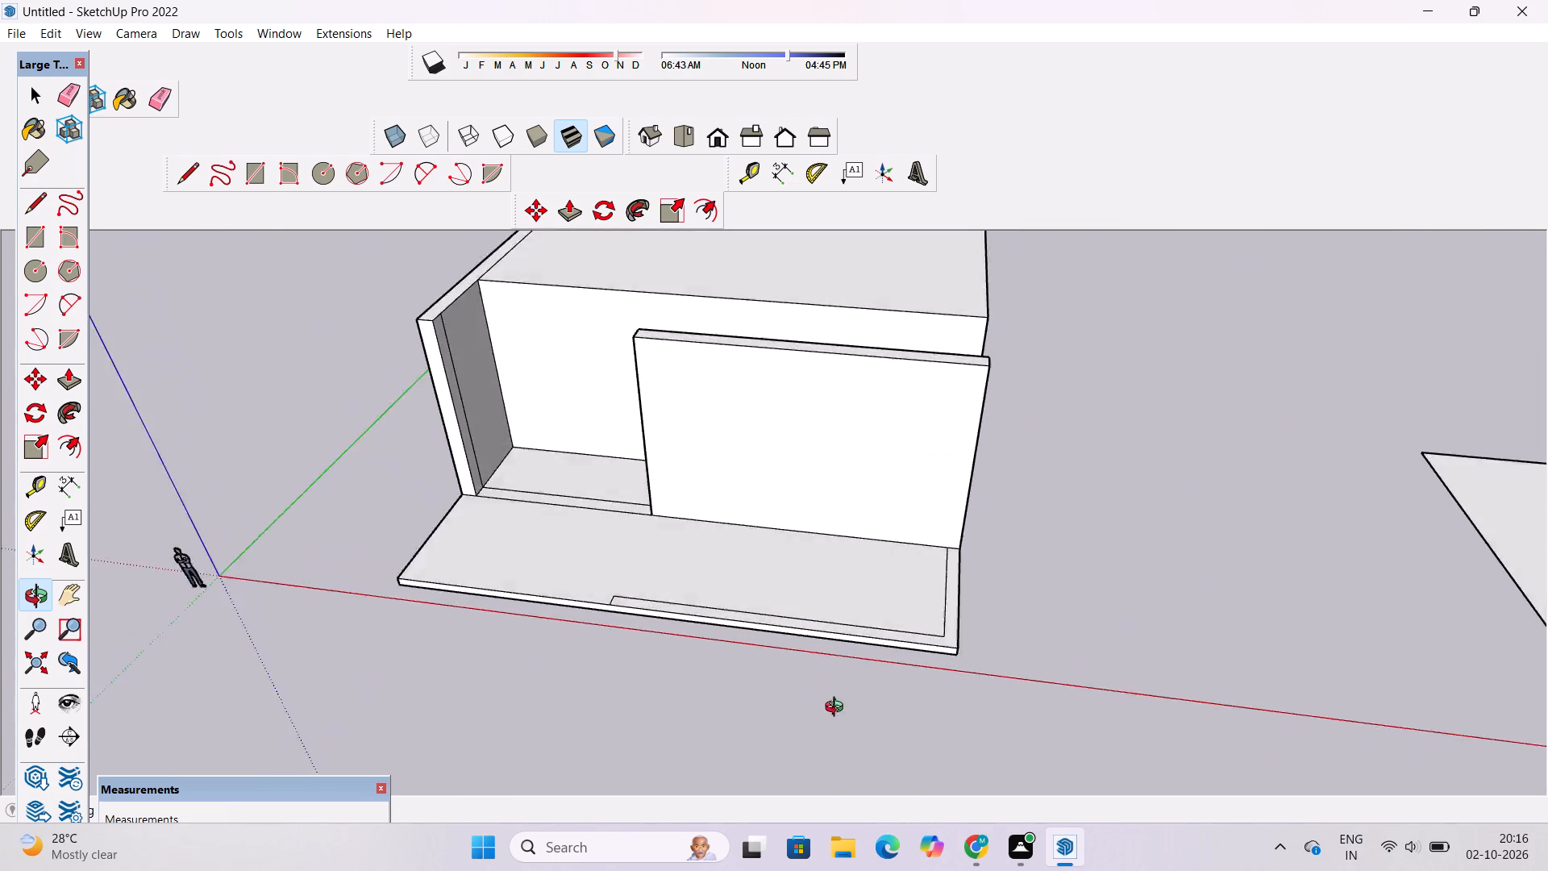
{"action": "left_click_drag", "start_coordinate": [838, 709], "coordinate": [898, 710]}
{"action": "scroll", "coordinate": [926, 651], "scroll_direction": "up", "scroll_amount": 4}
{"action": "left_click_drag", "start_coordinate": [1072, 577], "coordinate": [814, 606], "text": "shift"}
{"action": "scroll", "coordinate": [794, 615], "scroll_direction": "up", "scroll_amount": 2}
{"action": "left_click", "coordinate": [793, 617]}
{"action": "key", "text": "p"}
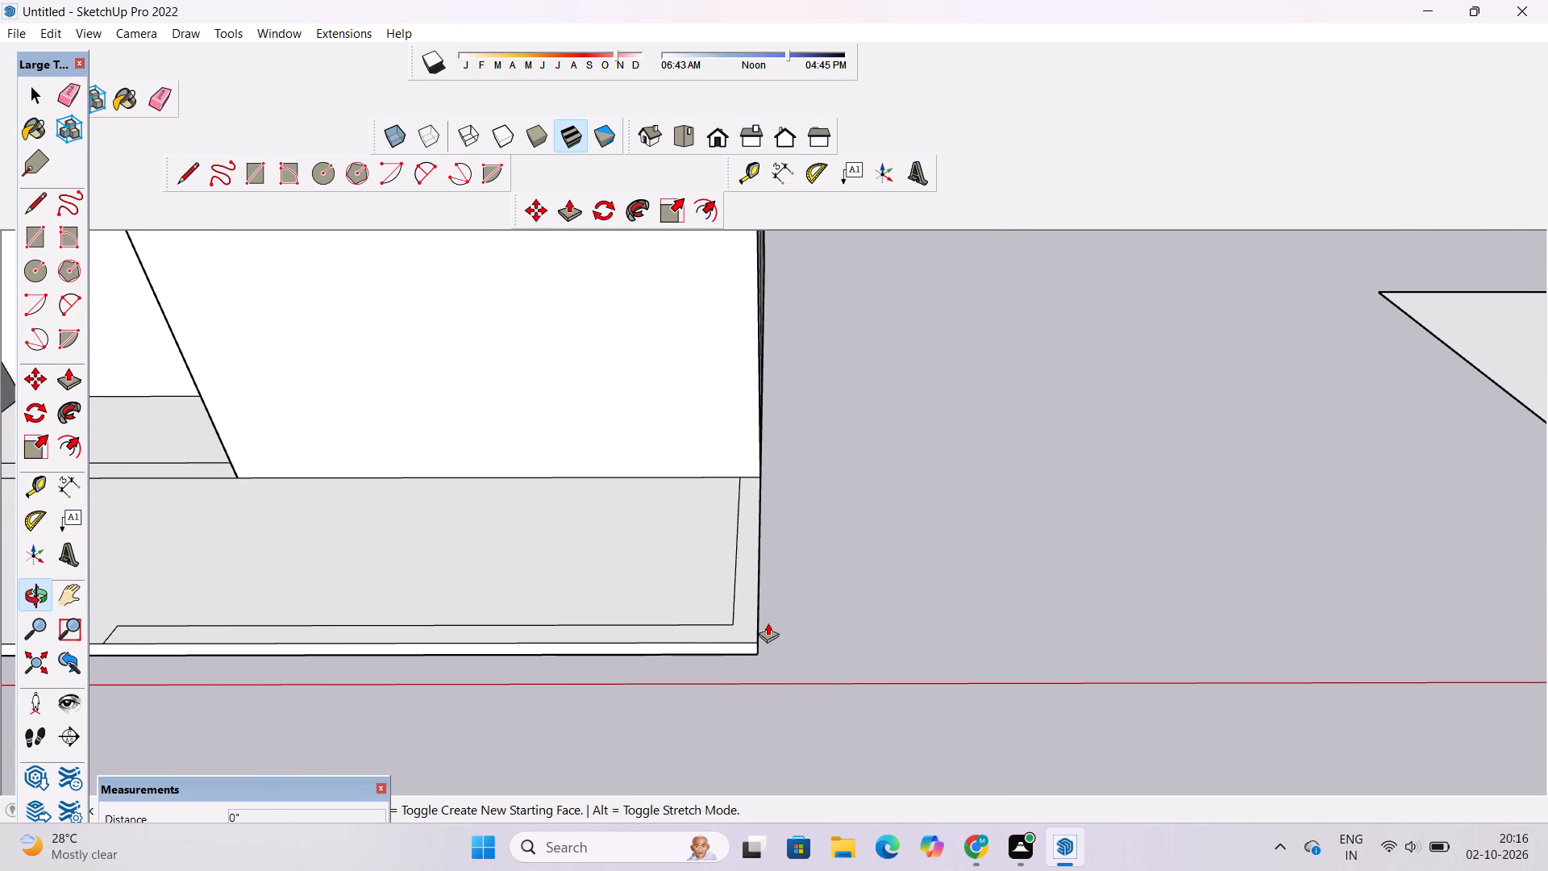
{"action": "left_click", "coordinate": [750, 623]}
{"action": "scroll", "coordinate": [750, 597], "scroll_direction": "down", "scroll_amount": 4}
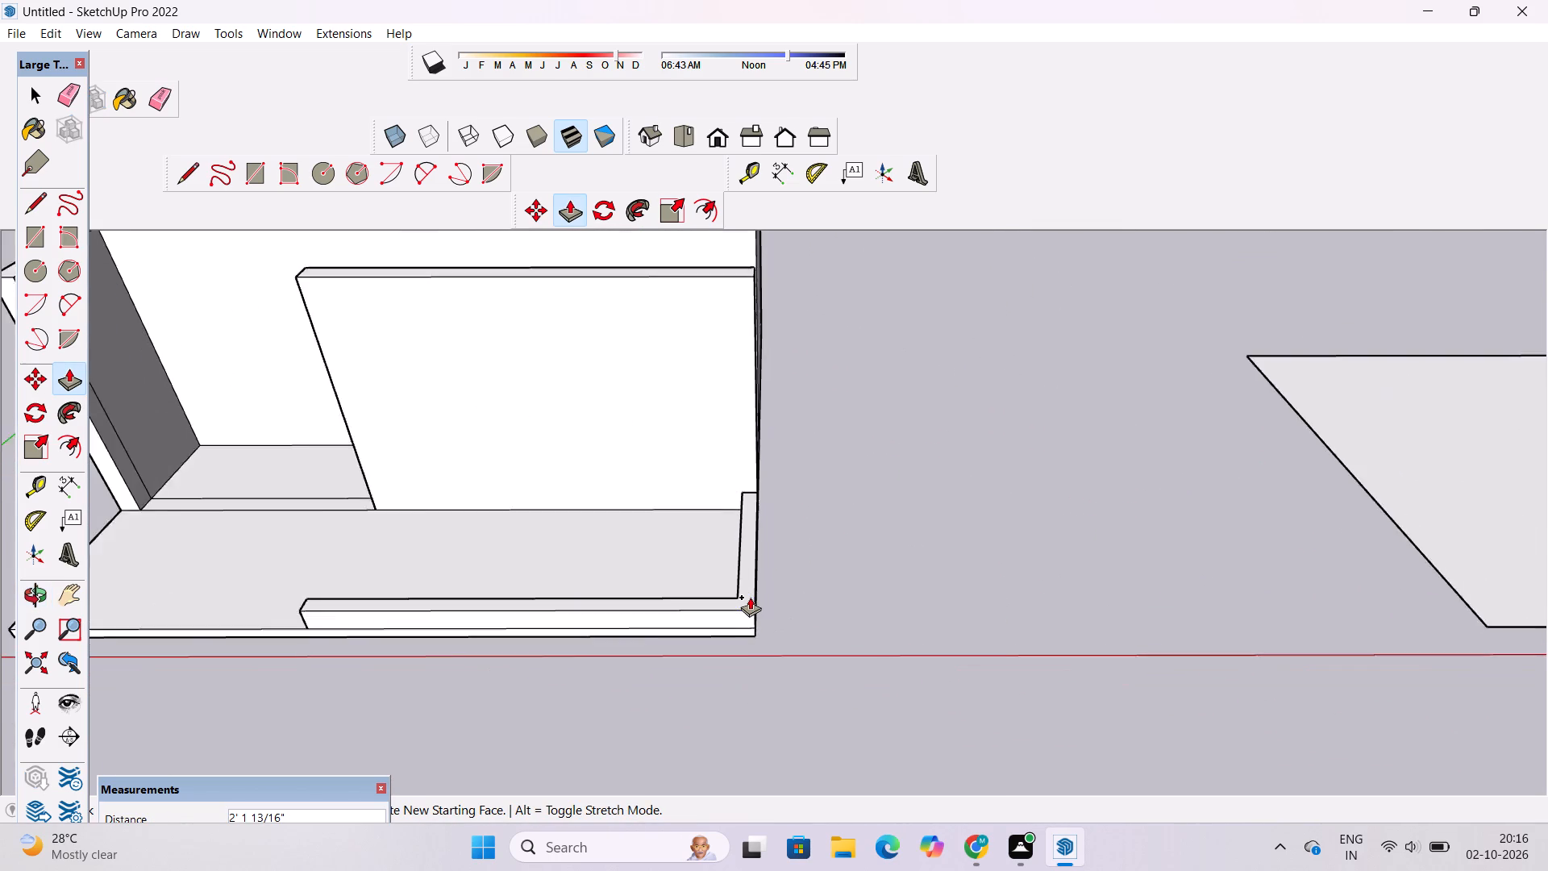
{"action": "scroll", "coordinate": [750, 597], "scroll_direction": "down", "scroll_amount": 5}
{"action": "scroll", "coordinate": [762, 490], "scroll_direction": "up", "scroll_amount": 3}
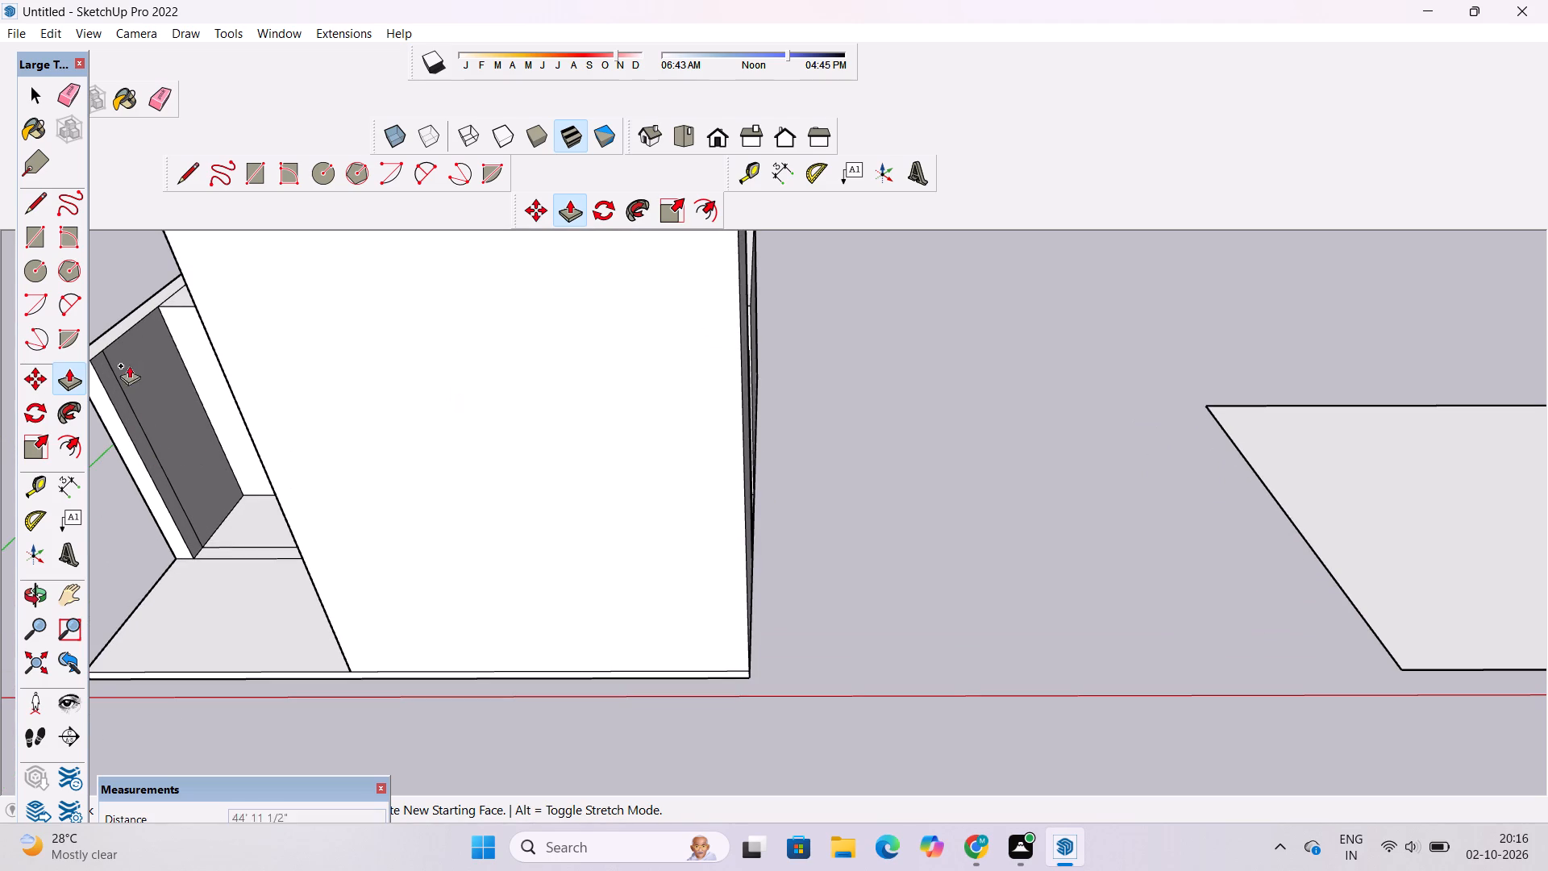
{"action": "left_click", "coordinate": [127, 335]}
Erase the seam line across the wall tops at the corner where the raised strip meets the new end wall.
{"action": "scroll", "coordinate": [1284, 529], "scroll_direction": "down", "scroll_amount": 3}
{"action": "key", "text": "o"}
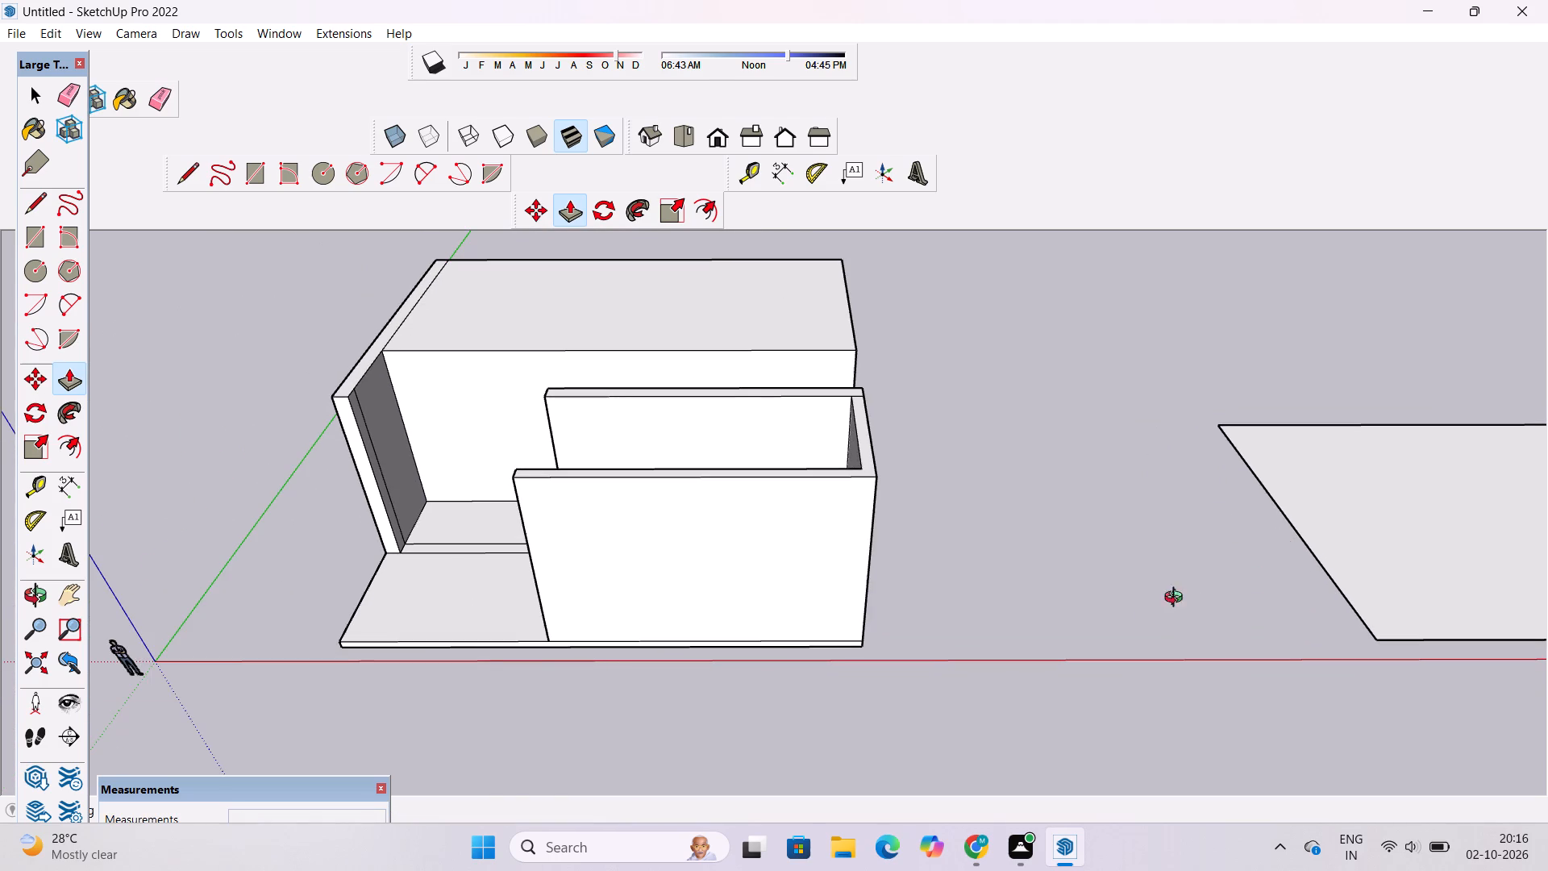
{"action": "scroll", "coordinate": [925, 582], "scroll_direction": "up", "scroll_amount": 3}
{"action": "left_click_drag", "start_coordinate": [727, 560], "coordinate": [838, 785]}
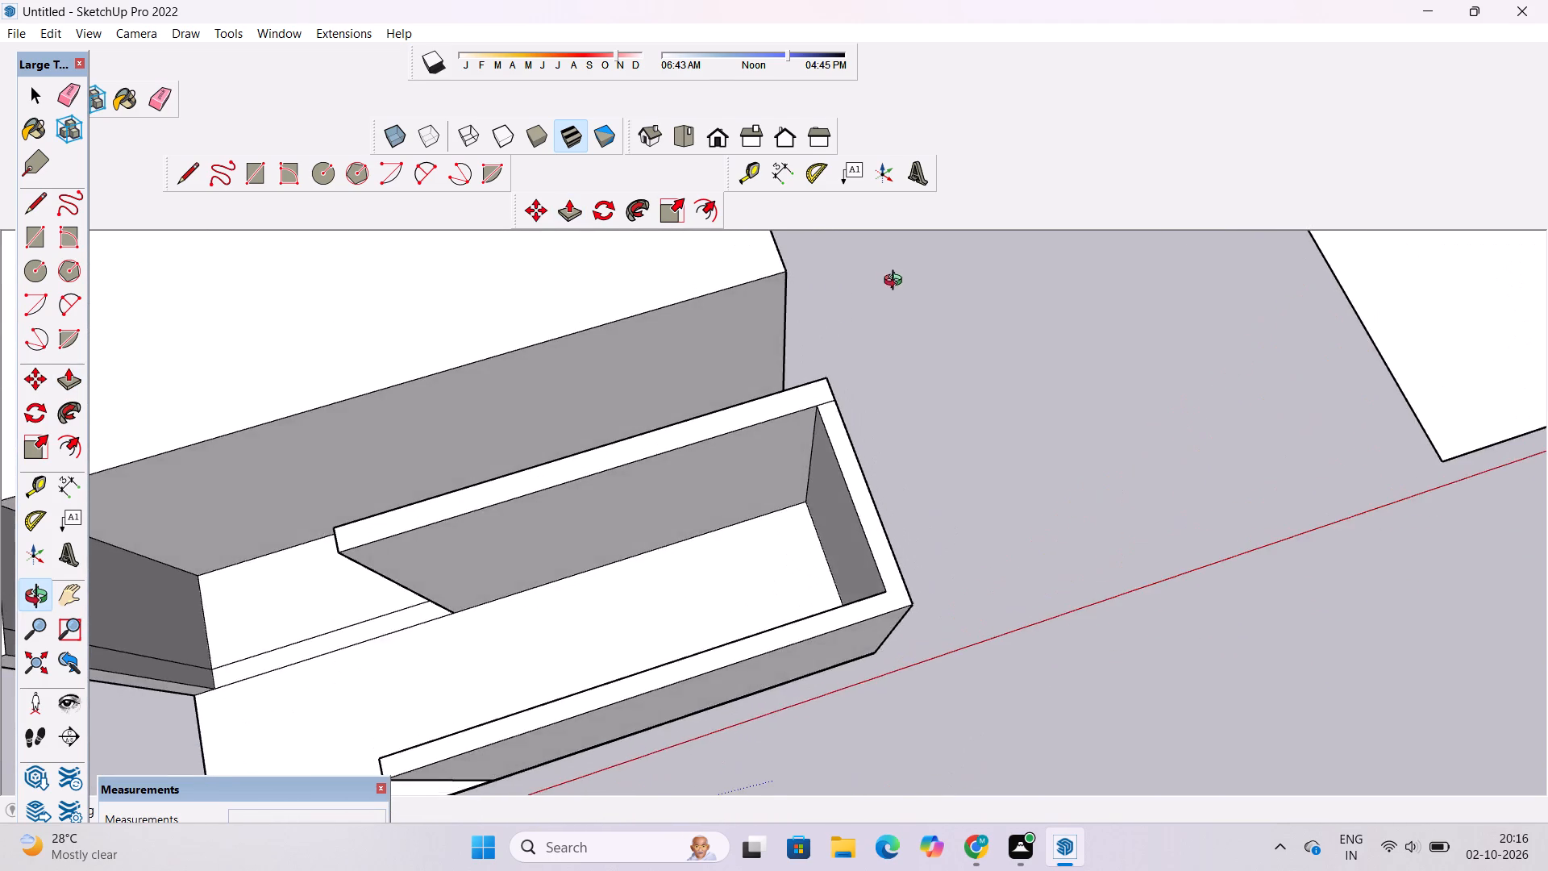
{"action": "scroll", "coordinate": [895, 278], "scroll_direction": "up", "scroll_amount": 2}
{"action": "left_click_drag", "start_coordinate": [882, 427], "coordinate": [812, 441]}
{"action": "scroll", "coordinate": [768, 446], "scroll_direction": "up", "scroll_amount": 4}
{"action": "key", "text": "e"}
{"action": "scroll", "coordinate": [768, 446], "scroll_direction": "up", "scroll_amount": 3}
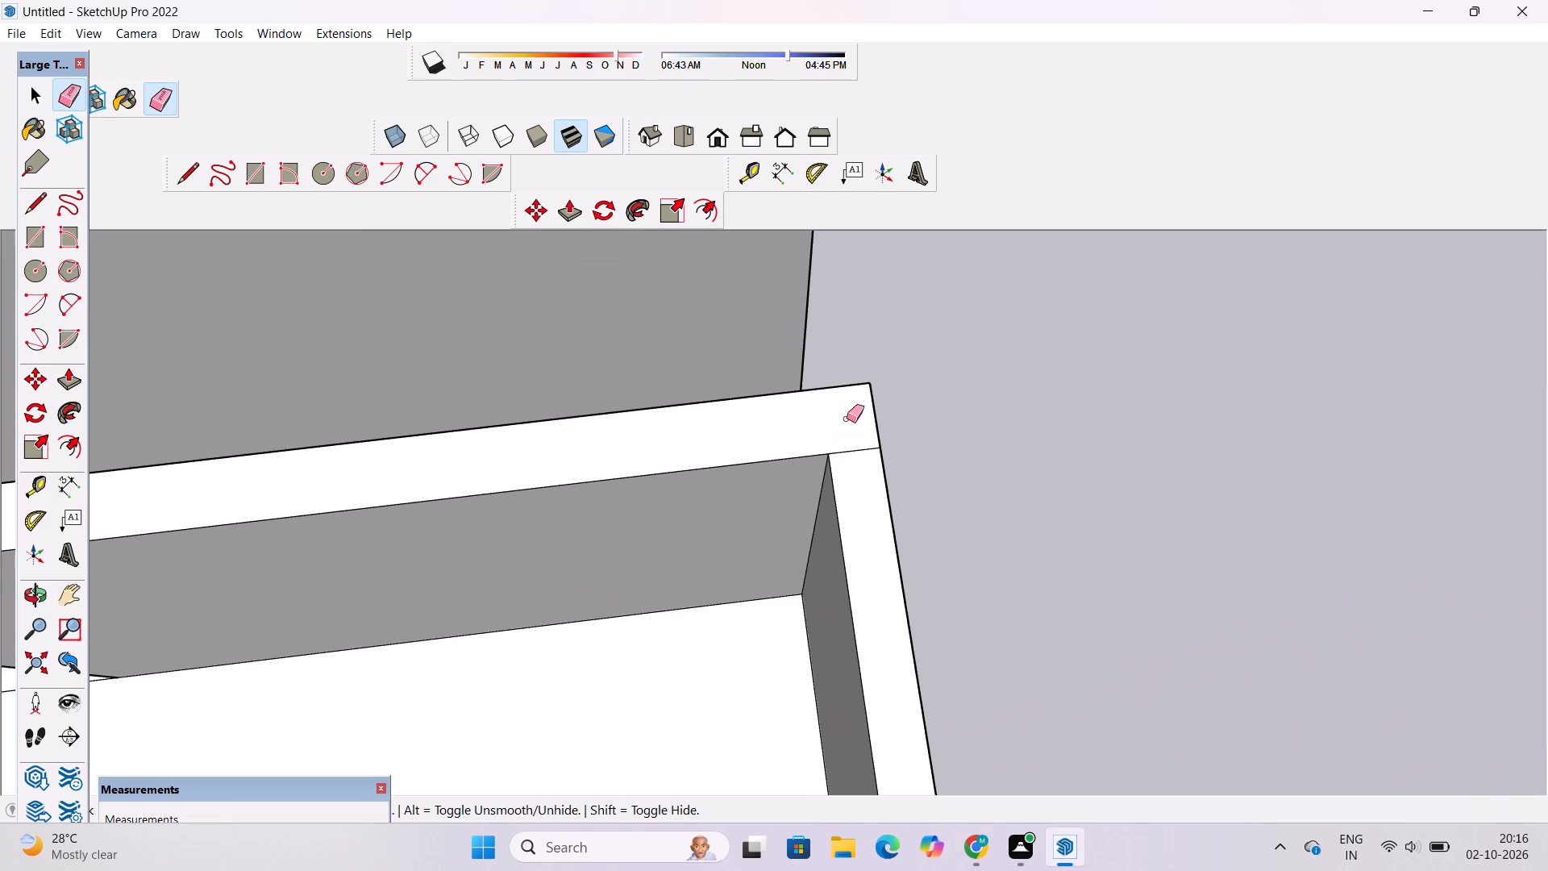
{"action": "left_click_drag", "start_coordinate": [855, 427], "coordinate": [866, 451]}
Erase the vertical seam line on the outer end face where the raised strip meets the new end wall.
{"action": "key", "text": "o"}
{"action": "scroll", "coordinate": [862, 452], "scroll_direction": "down", "scroll_amount": 12}
{"action": "left_click_drag", "start_coordinate": [1034, 560], "coordinate": [904, 486]}
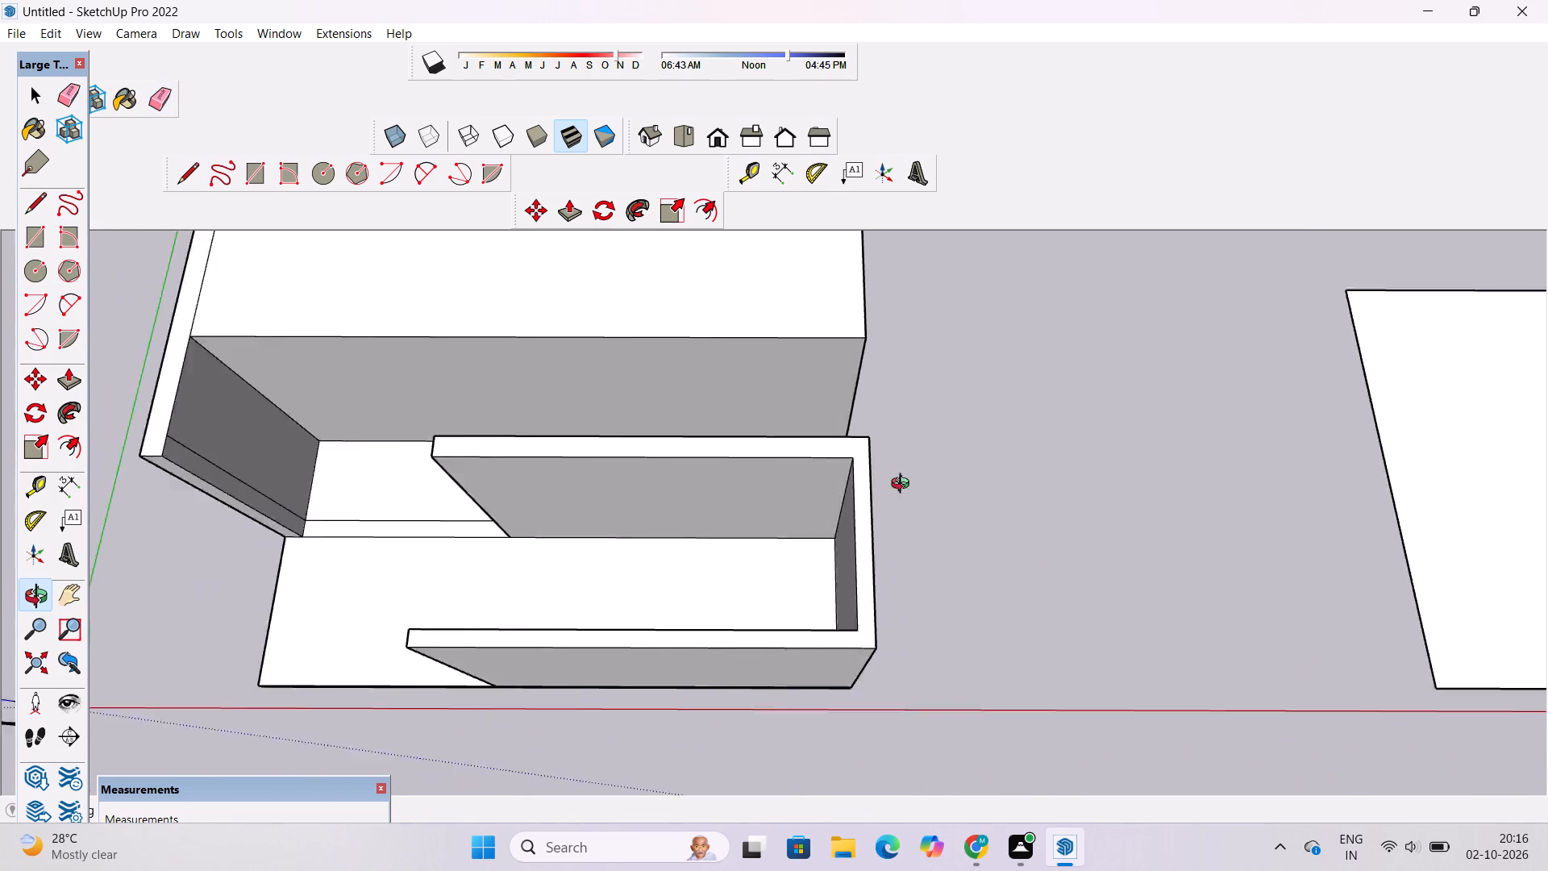
{"action": "left_click_drag", "start_coordinate": [904, 486], "coordinate": [784, 389]}
{"action": "left_click_drag", "start_coordinate": [910, 504], "coordinate": [871, 462]}
{"action": "key", "text": "e"}
{"action": "scroll", "coordinate": [843, 491], "scroll_direction": "up", "scroll_amount": 5}
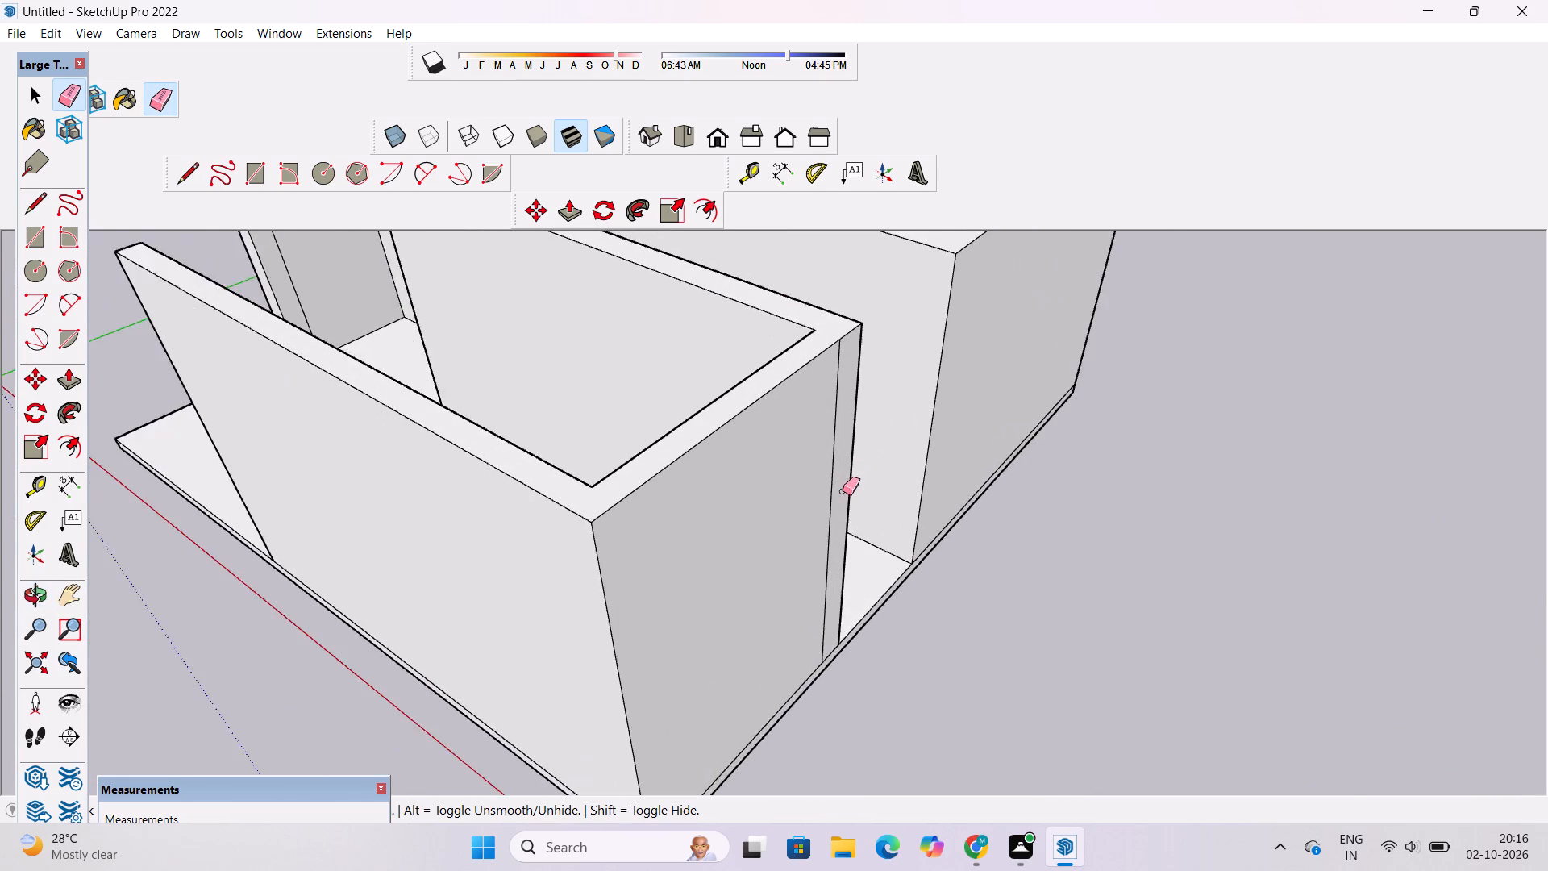
{"action": "scroll", "coordinate": [843, 491], "scroll_direction": "up", "scroll_amount": 4}
{"action": "left_click_drag", "start_coordinate": [831, 418], "coordinate": [827, 431]}
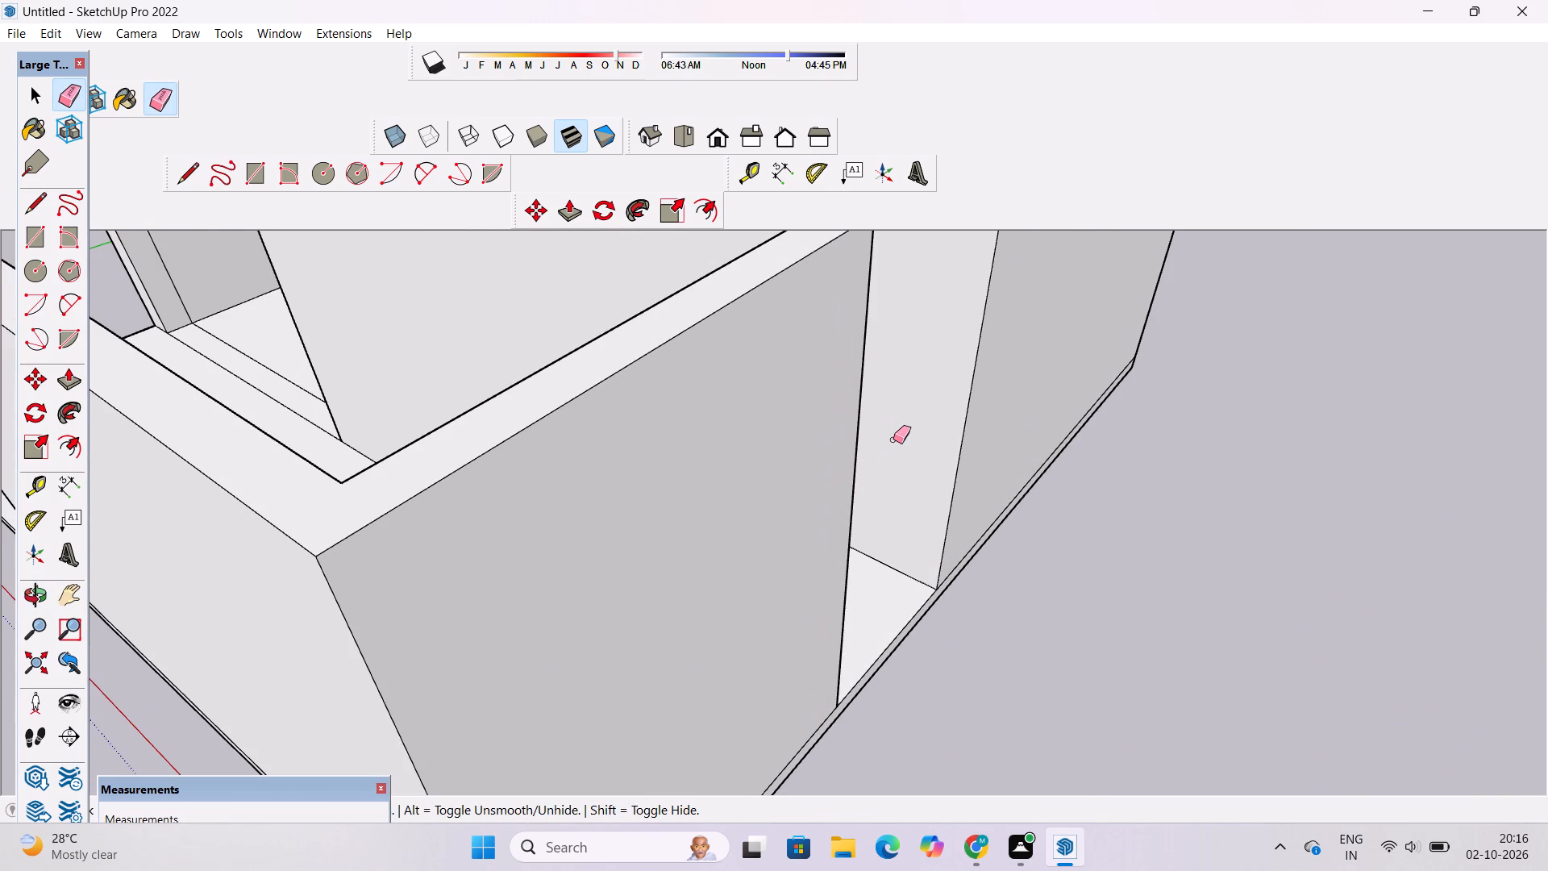
Examine the raised walls and the block from several sides.
{"action": "key", "text": "o"}
{"action": "scroll", "coordinate": [910, 448], "scroll_direction": "down", "scroll_amount": 13}
{"action": "left_click_drag", "start_coordinate": [765, 554], "coordinate": [908, 525]}
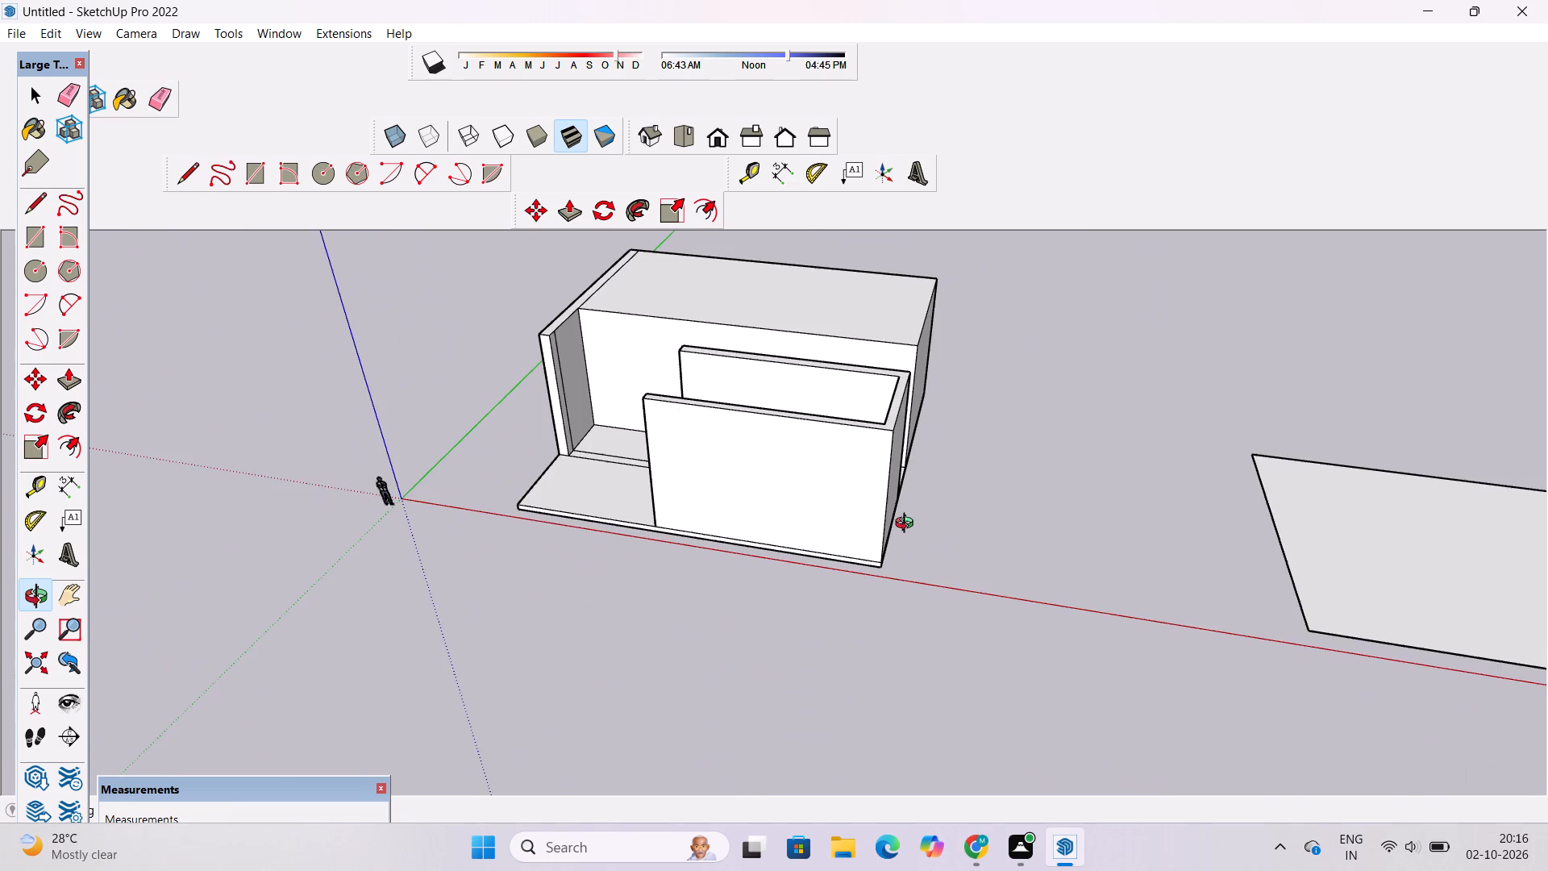
{"action": "scroll", "coordinate": [827, 525], "scroll_direction": "up", "scroll_amount": 4}
{"action": "left_click_drag", "start_coordinate": [825, 519], "coordinate": [959, 628], "text": "shift"}
{"action": "left_click_drag", "start_coordinate": [769, 606], "coordinate": [909, 586]}
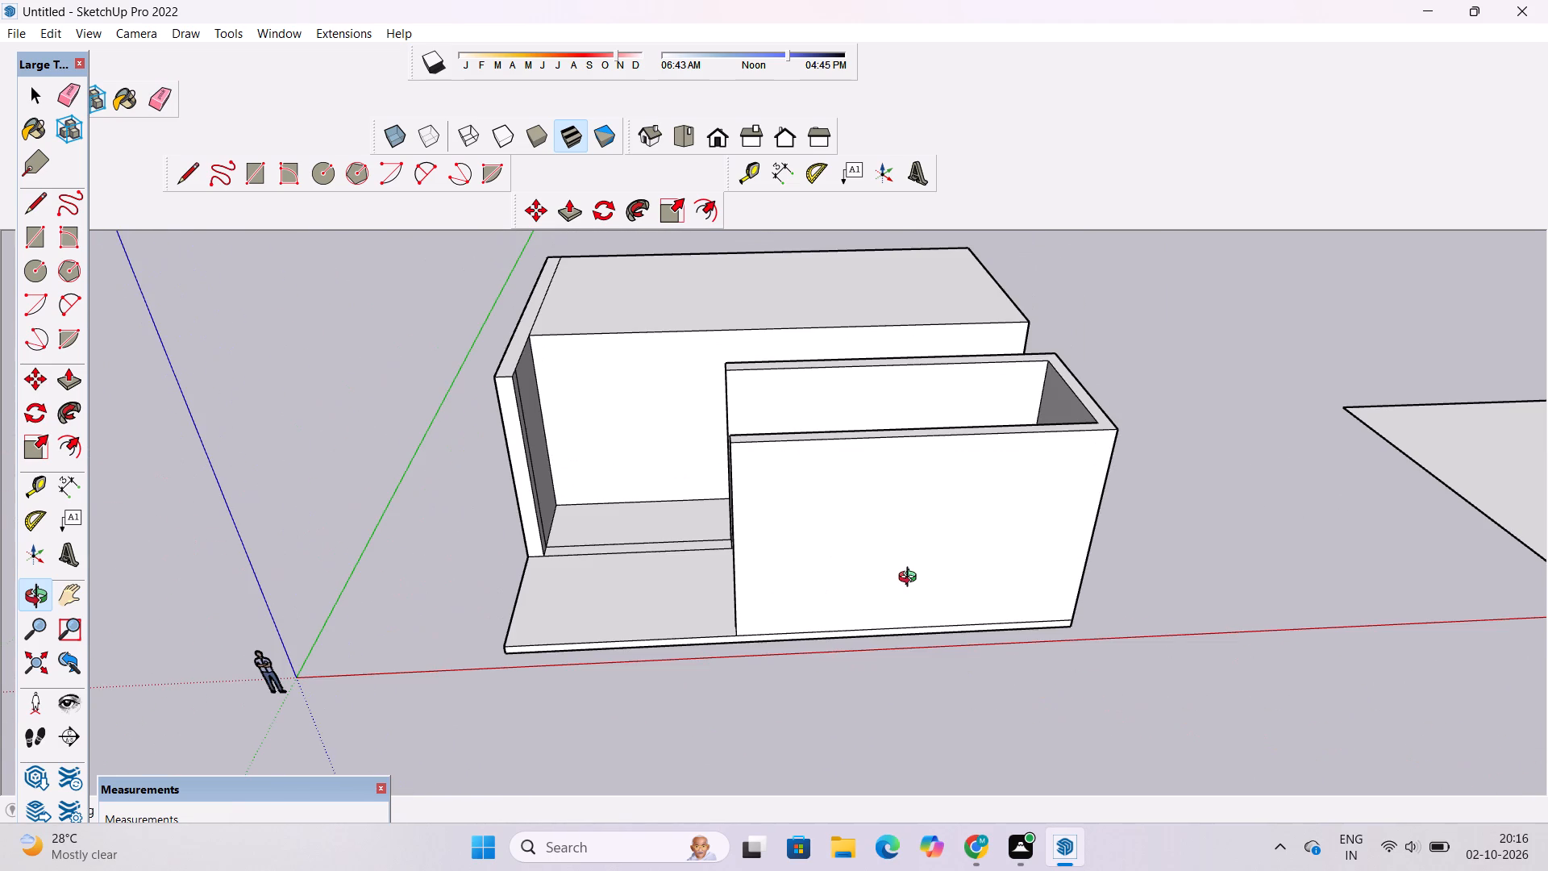
{"action": "scroll", "coordinate": [911, 578], "scroll_direction": "down", "scroll_amount": 4}
{"action": "left_click_drag", "start_coordinate": [912, 573], "coordinate": [897, 655], "text": "shift"}
{"action": "left_click_drag", "start_coordinate": [897, 655], "coordinate": [801, 656], "text": "shift"}
{"action": "scroll", "coordinate": [805, 652], "scroll_direction": "up", "scroll_amount": 2}
{"action": "left_click_drag", "start_coordinate": [891, 662], "coordinate": [768, 634]}
{"action": "left_click_drag", "start_coordinate": [766, 631], "coordinate": [801, 554]}
{"action": "left_click_drag", "start_coordinate": [774, 573], "coordinate": [783, 685]}
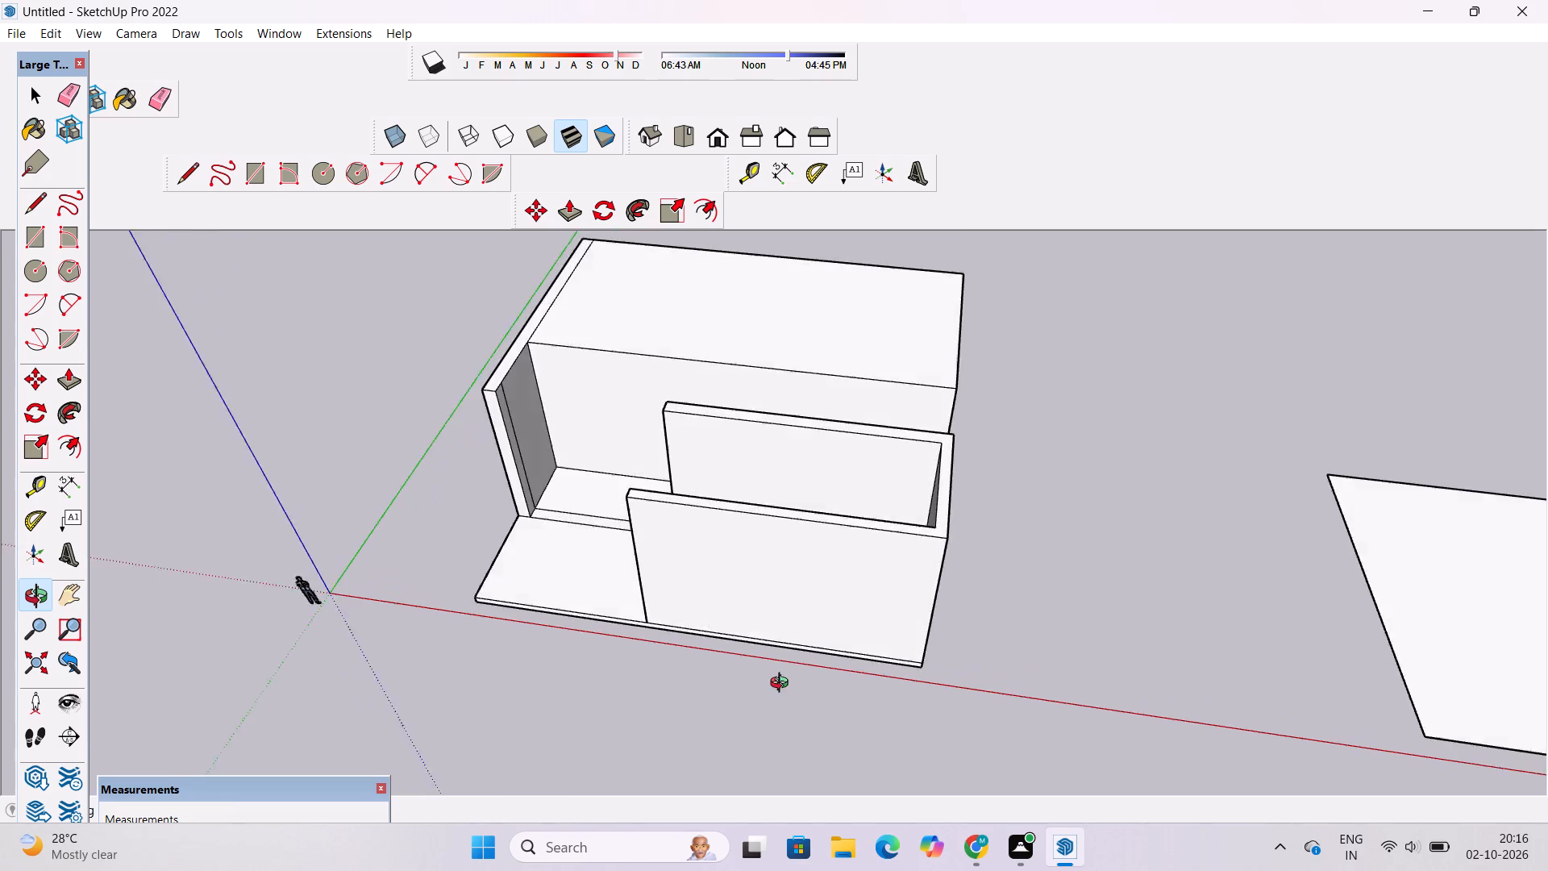
{"action": "left_click_drag", "start_coordinate": [783, 685], "coordinate": [813, 772]}
Place a guide line 1.5' in from the slab's far end edge, across the gap between the raised strip and the block.
{"action": "scroll", "coordinate": [890, 481], "scroll_direction": "up", "scroll_amount": 10}
{"action": "left_click_drag", "start_coordinate": [894, 504], "coordinate": [940, 758]}
{"action": "scroll", "coordinate": [937, 645], "scroll_direction": "down", "scroll_amount": 4}
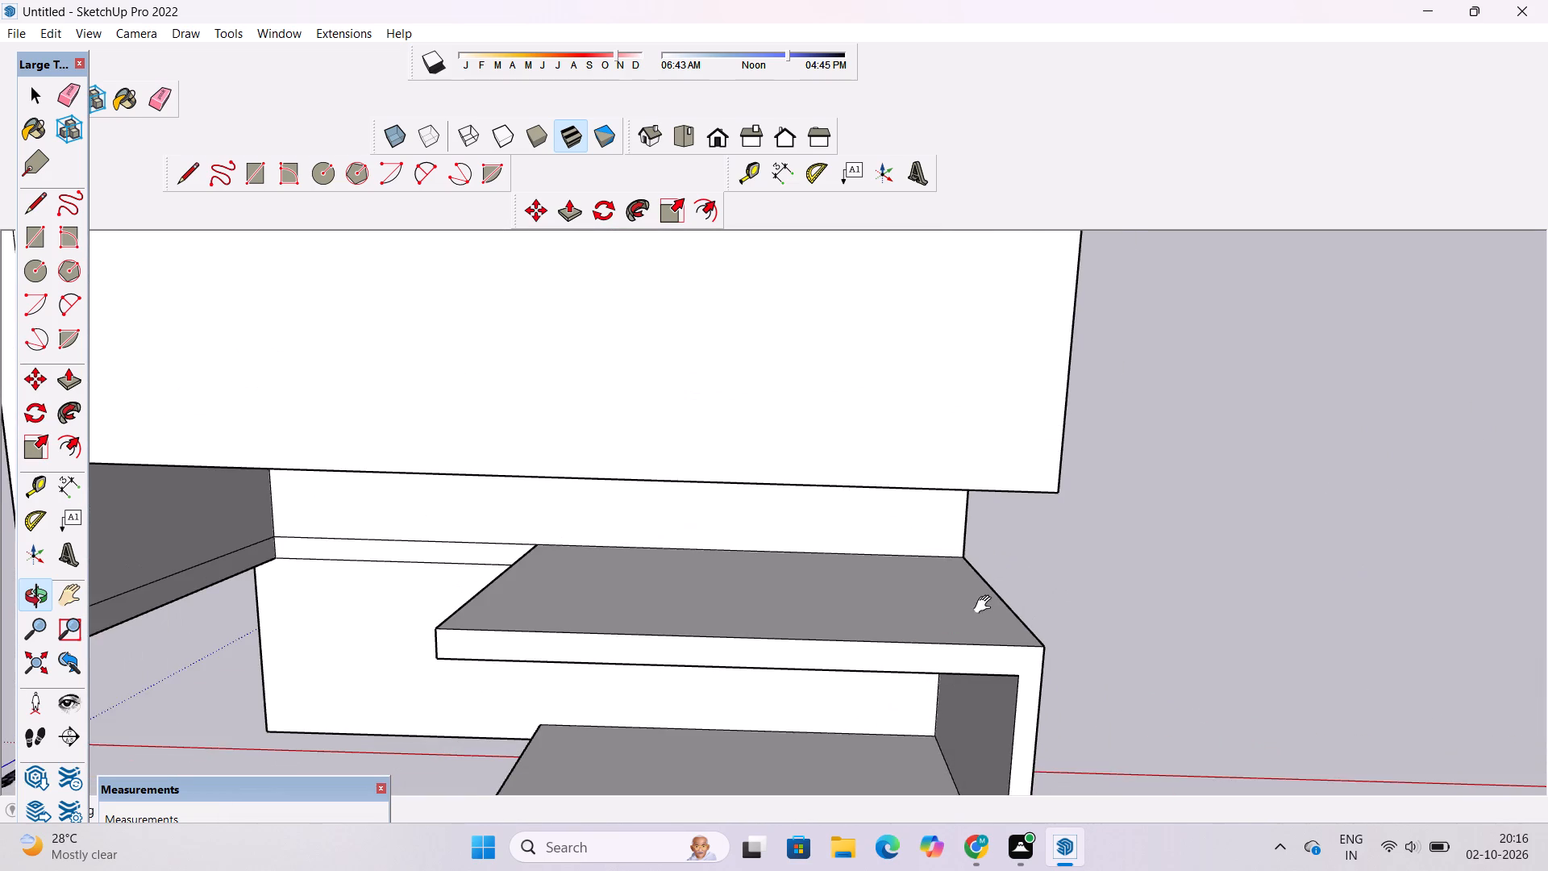
{"action": "left_click_drag", "start_coordinate": [978, 605], "coordinate": [928, 611], "text": "shift"}
{"action": "left_click_drag", "start_coordinate": [880, 669], "coordinate": [971, 617]}
{"action": "left_click_drag", "start_coordinate": [971, 615], "coordinate": [876, 540]}
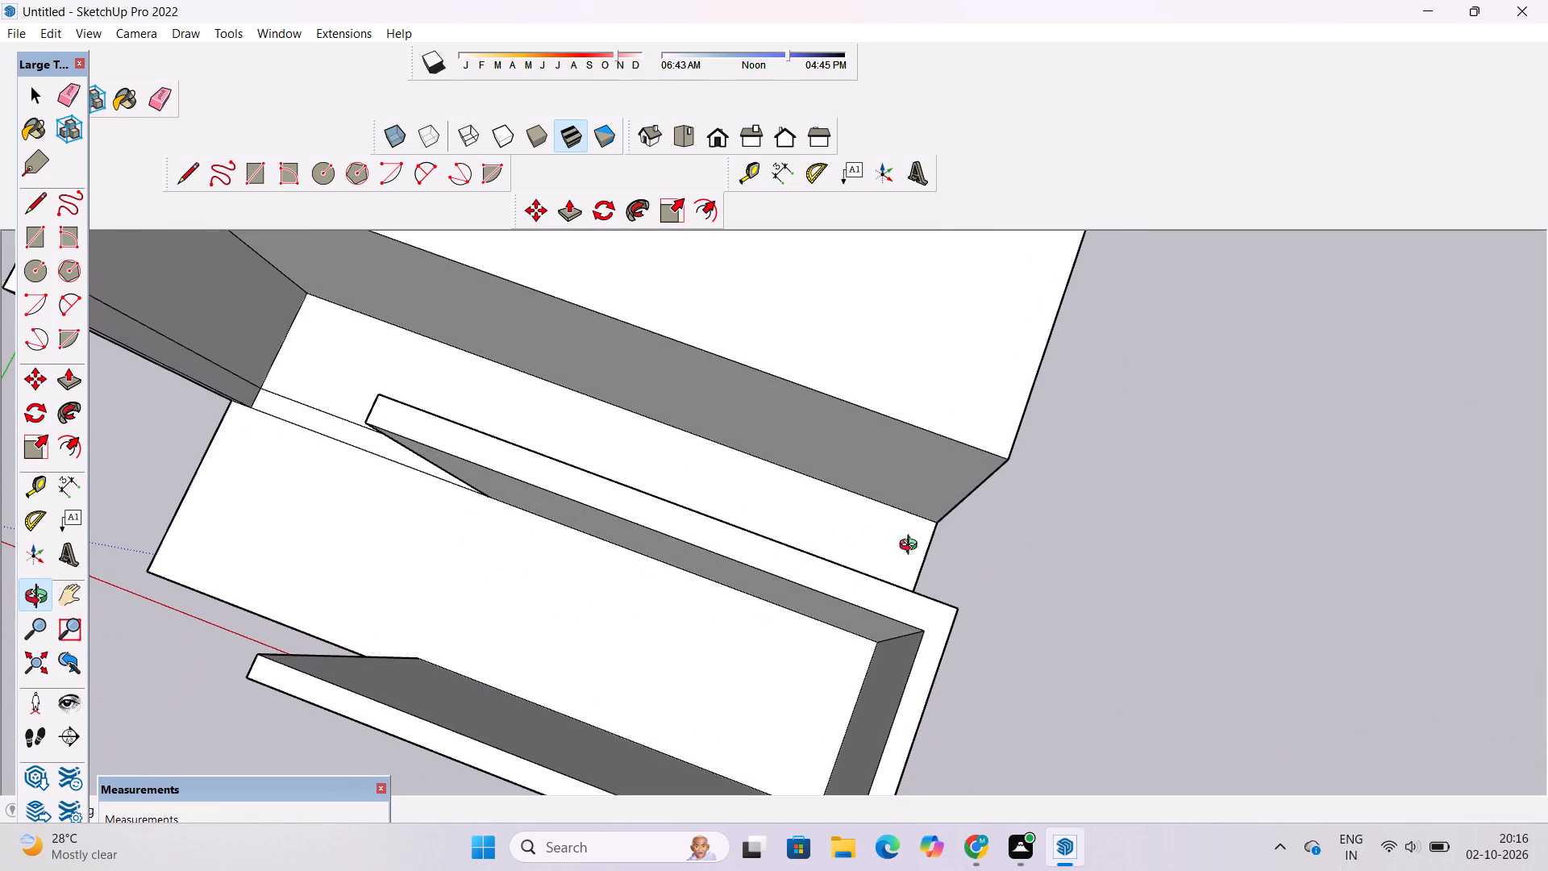
{"action": "scroll", "coordinate": [992, 582], "scroll_direction": "up", "scroll_amount": 3}
{"action": "left_click_drag", "start_coordinate": [994, 587], "coordinate": [755, 548]}
{"action": "left_click_drag", "start_coordinate": [863, 633], "coordinate": [768, 595]}
{"action": "scroll", "coordinate": [780, 628], "scroll_direction": "up", "scroll_amount": 5}
{"action": "left_click_drag", "start_coordinate": [851, 691], "coordinate": [808, 699]}
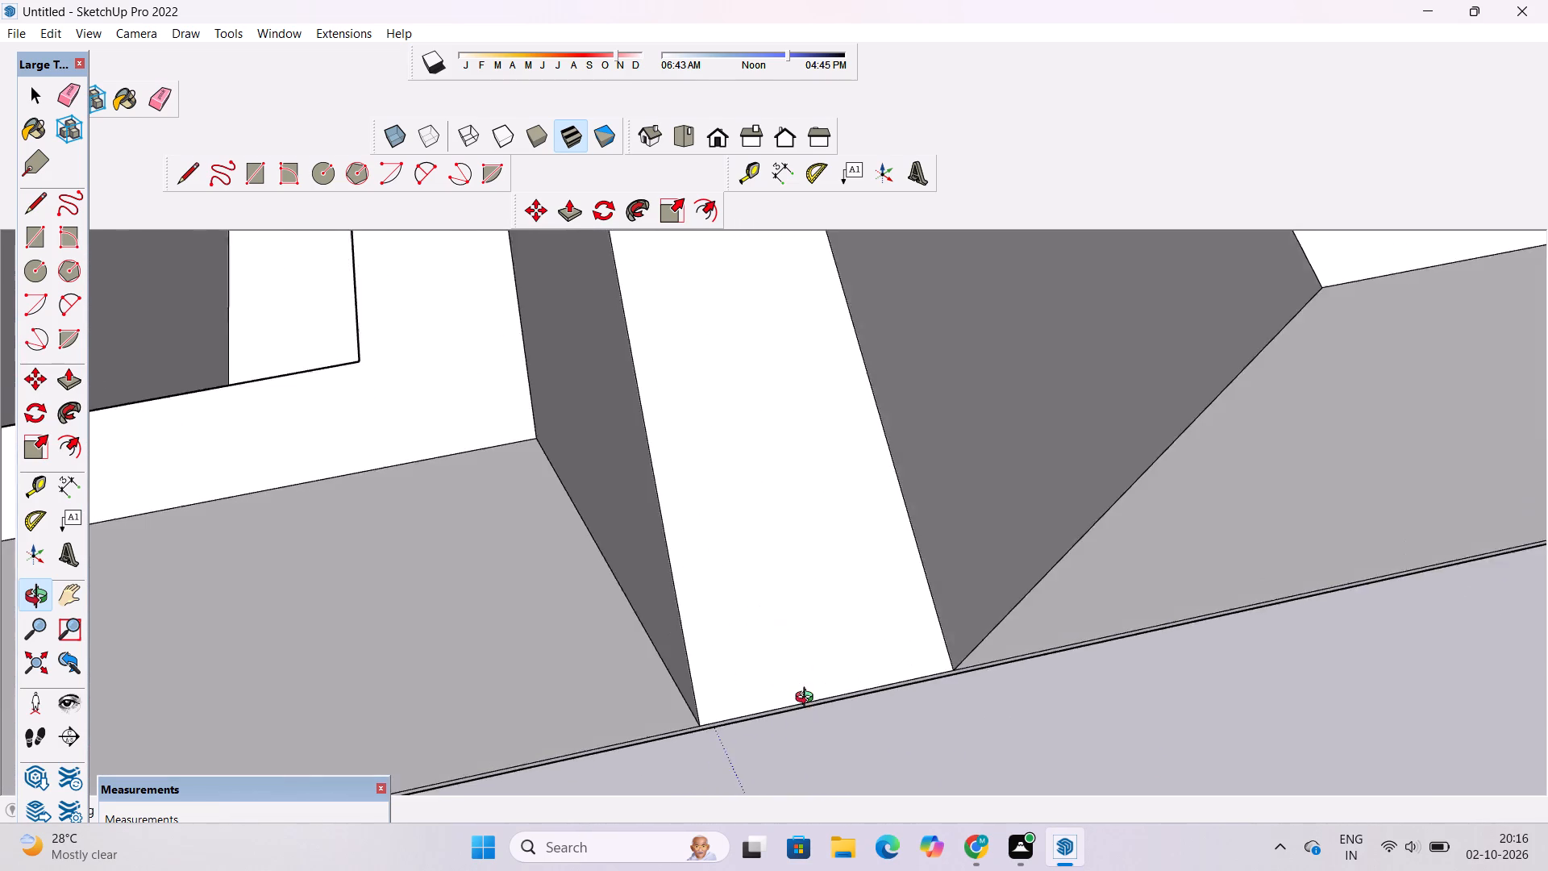
{"action": "left_click_drag", "start_coordinate": [808, 699], "coordinate": [806, 699]}
{"action": "left_click_drag", "start_coordinate": [805, 702], "coordinate": [803, 667]}
{"action": "left_click_drag", "start_coordinate": [803, 667], "coordinate": [780, 713], "text": "shift"}
{"action": "scroll", "coordinate": [790, 681], "scroll_direction": "up", "scroll_amount": 4}
{"action": "key", "text": "t"}
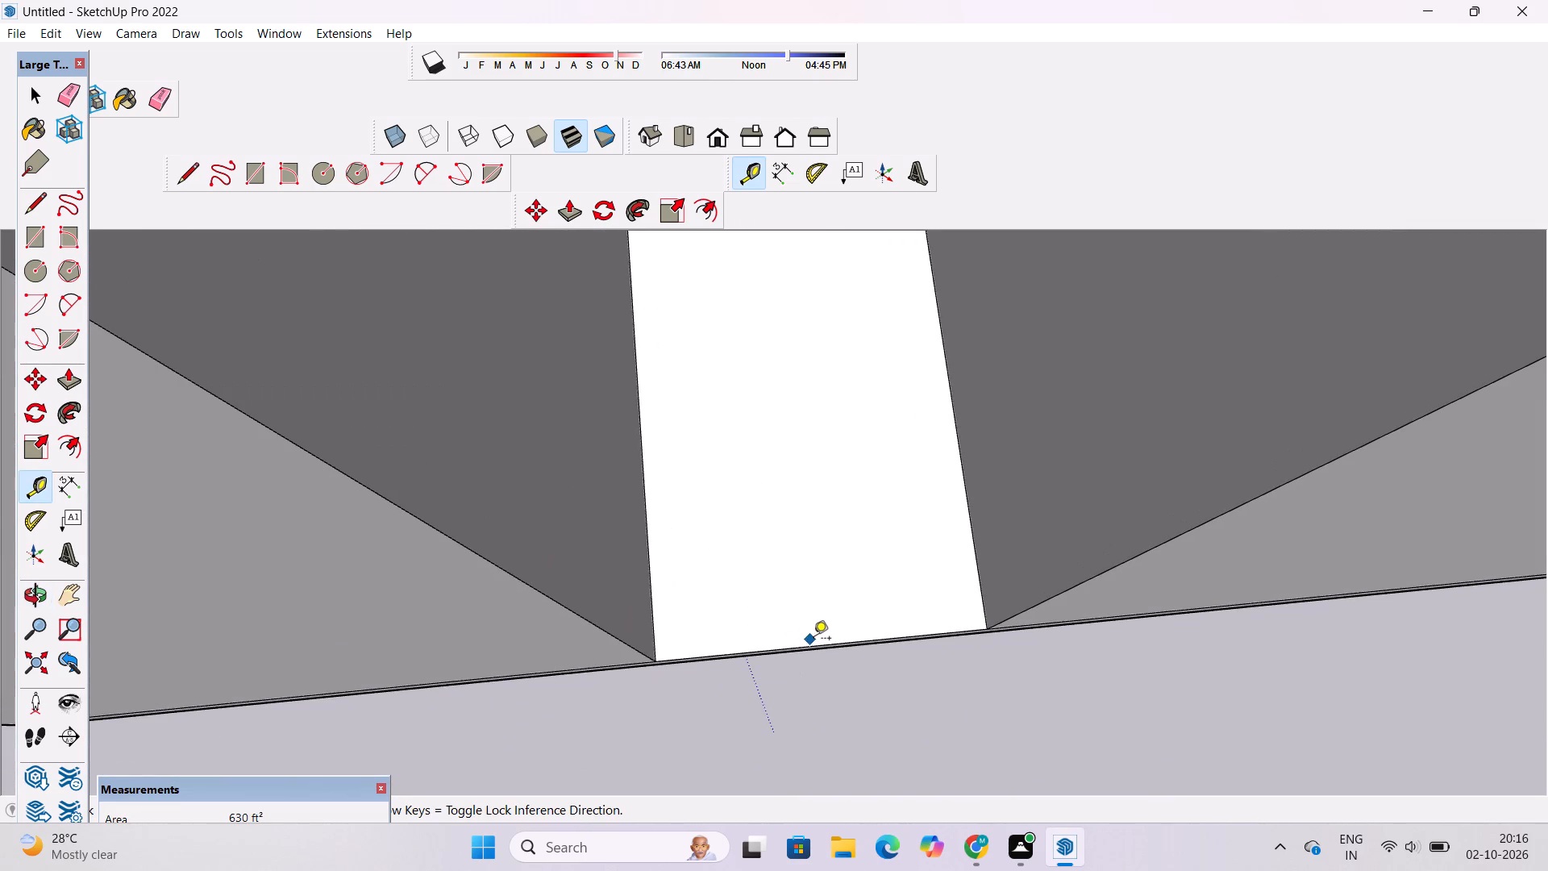
{"action": "left_click", "coordinate": [826, 644]}
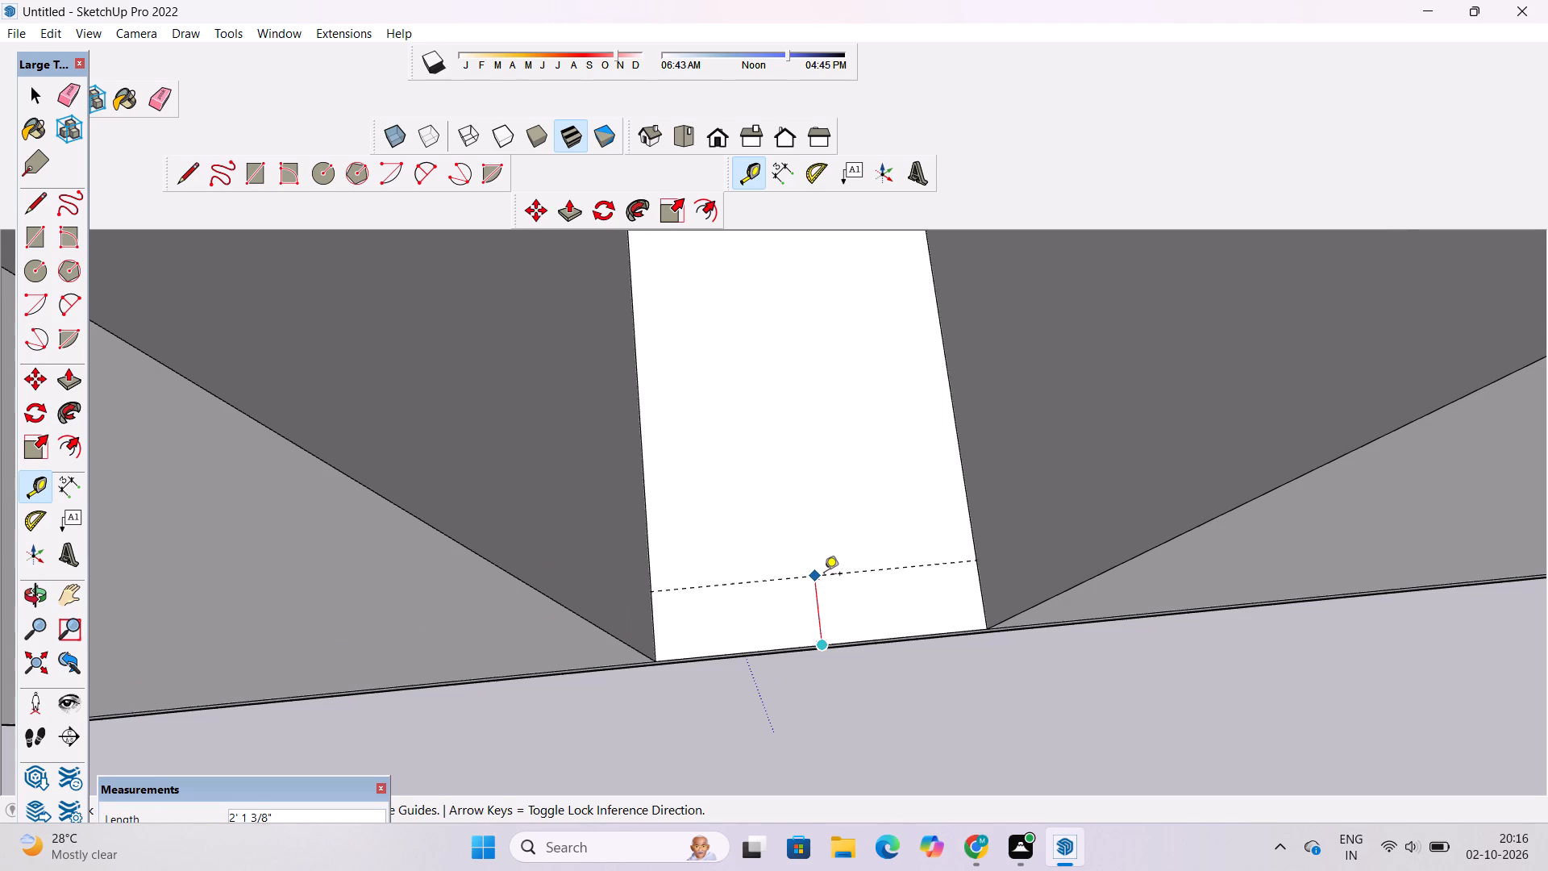
{"action": "type", "text": "1.5'"}
{"action": "key", "text": "Return"}
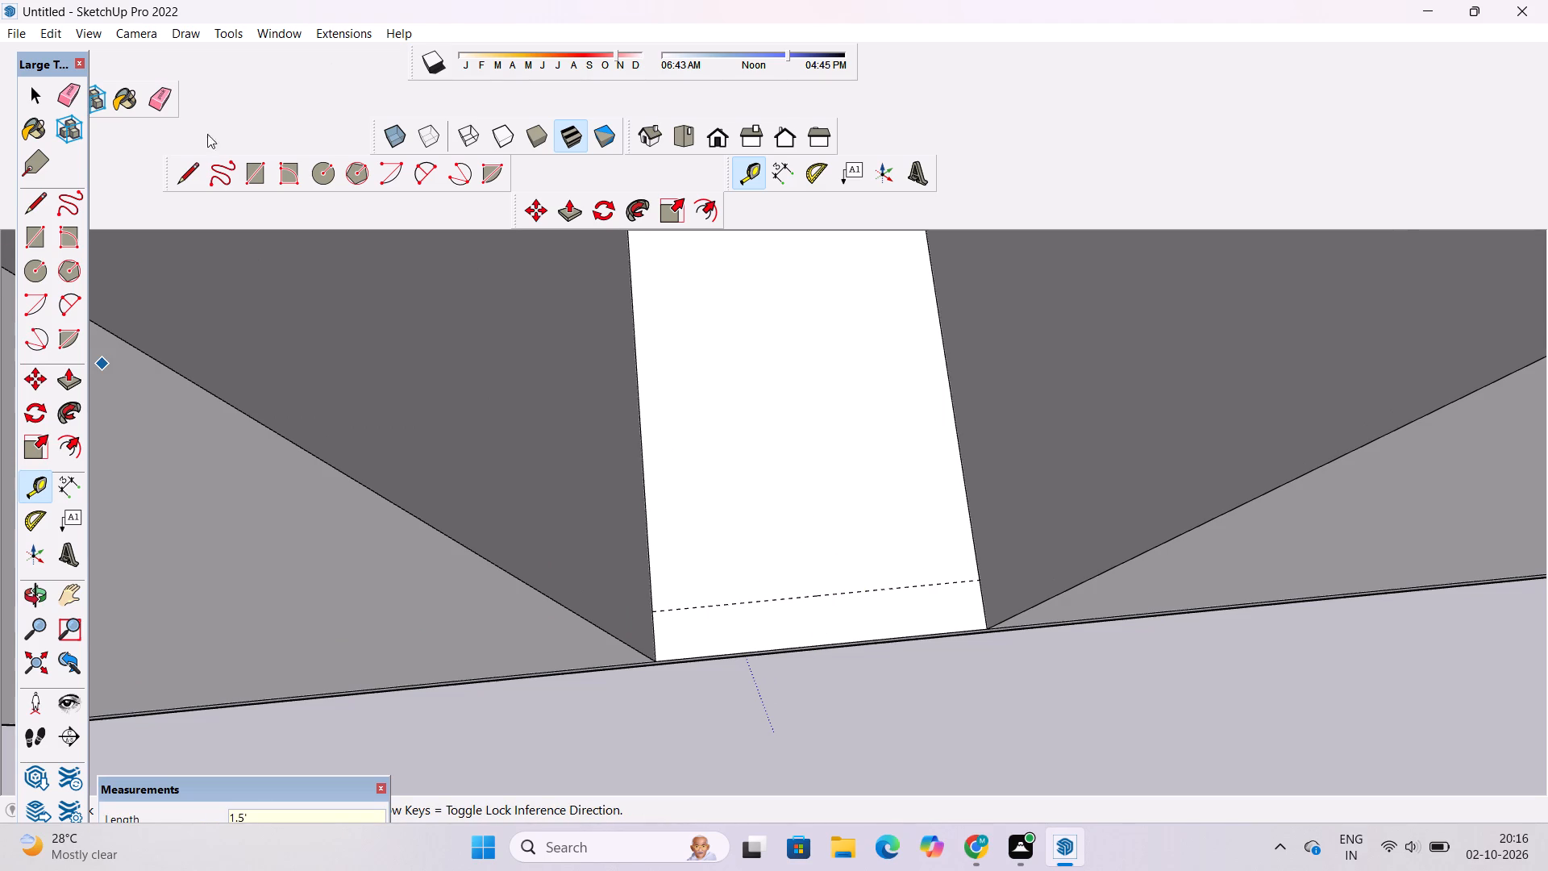
Draw a 10' line along the guide across the gap, from the raised strip's base to the block's base.
{"action": "left_click", "coordinate": [181, 173]}
{"action": "scroll", "coordinate": [576, 574], "scroll_direction": "down", "scroll_amount": 2}
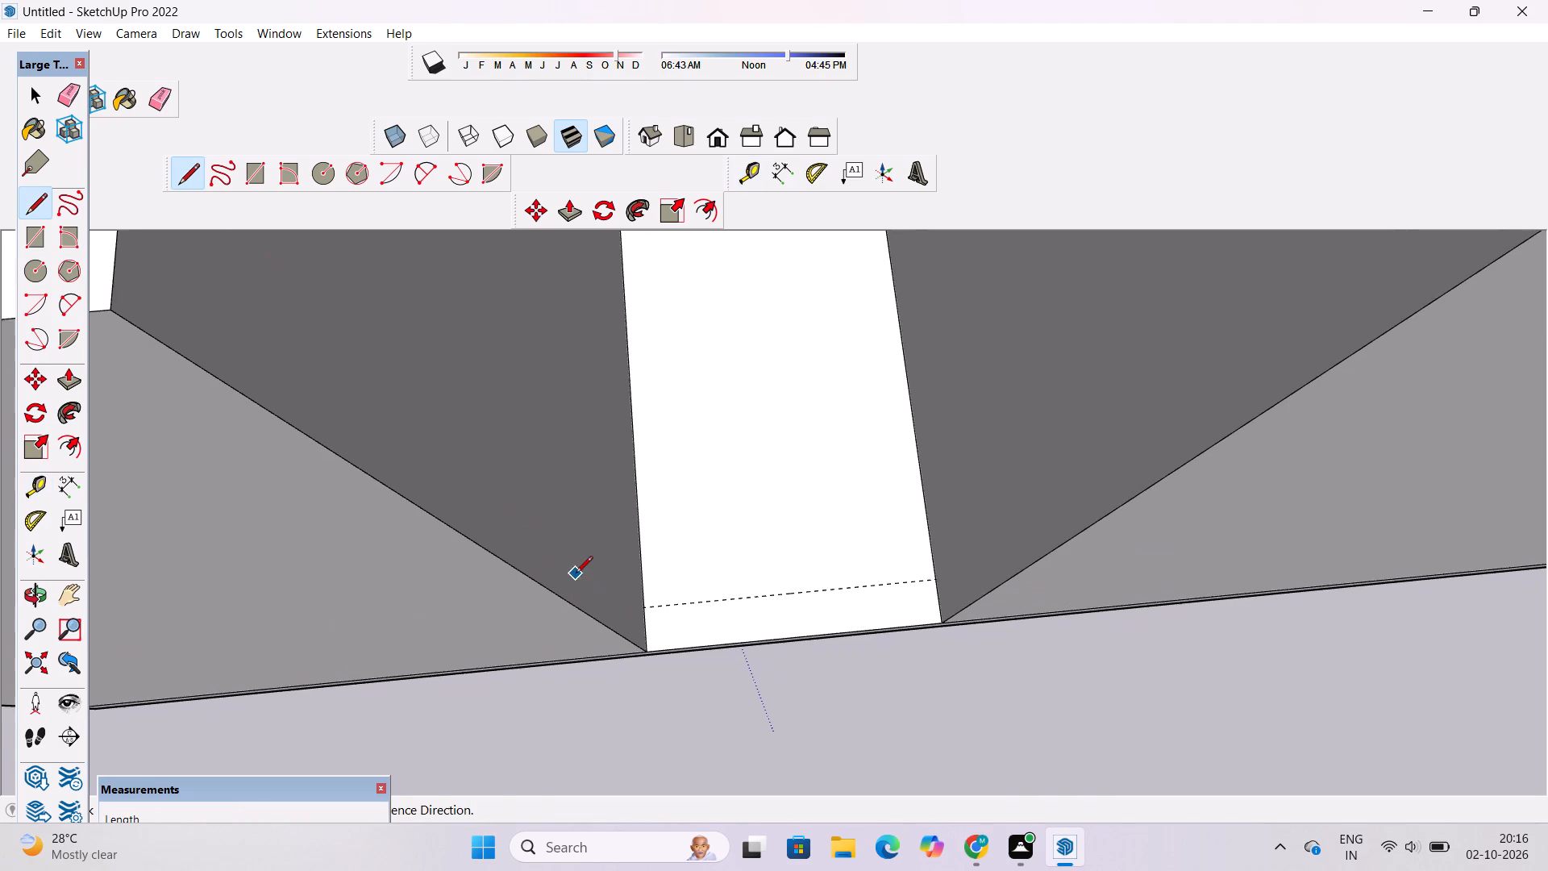
{"action": "scroll", "coordinate": [702, 635], "scroll_direction": "up", "scroll_amount": 2}
{"action": "left_click", "coordinate": [631, 606]}
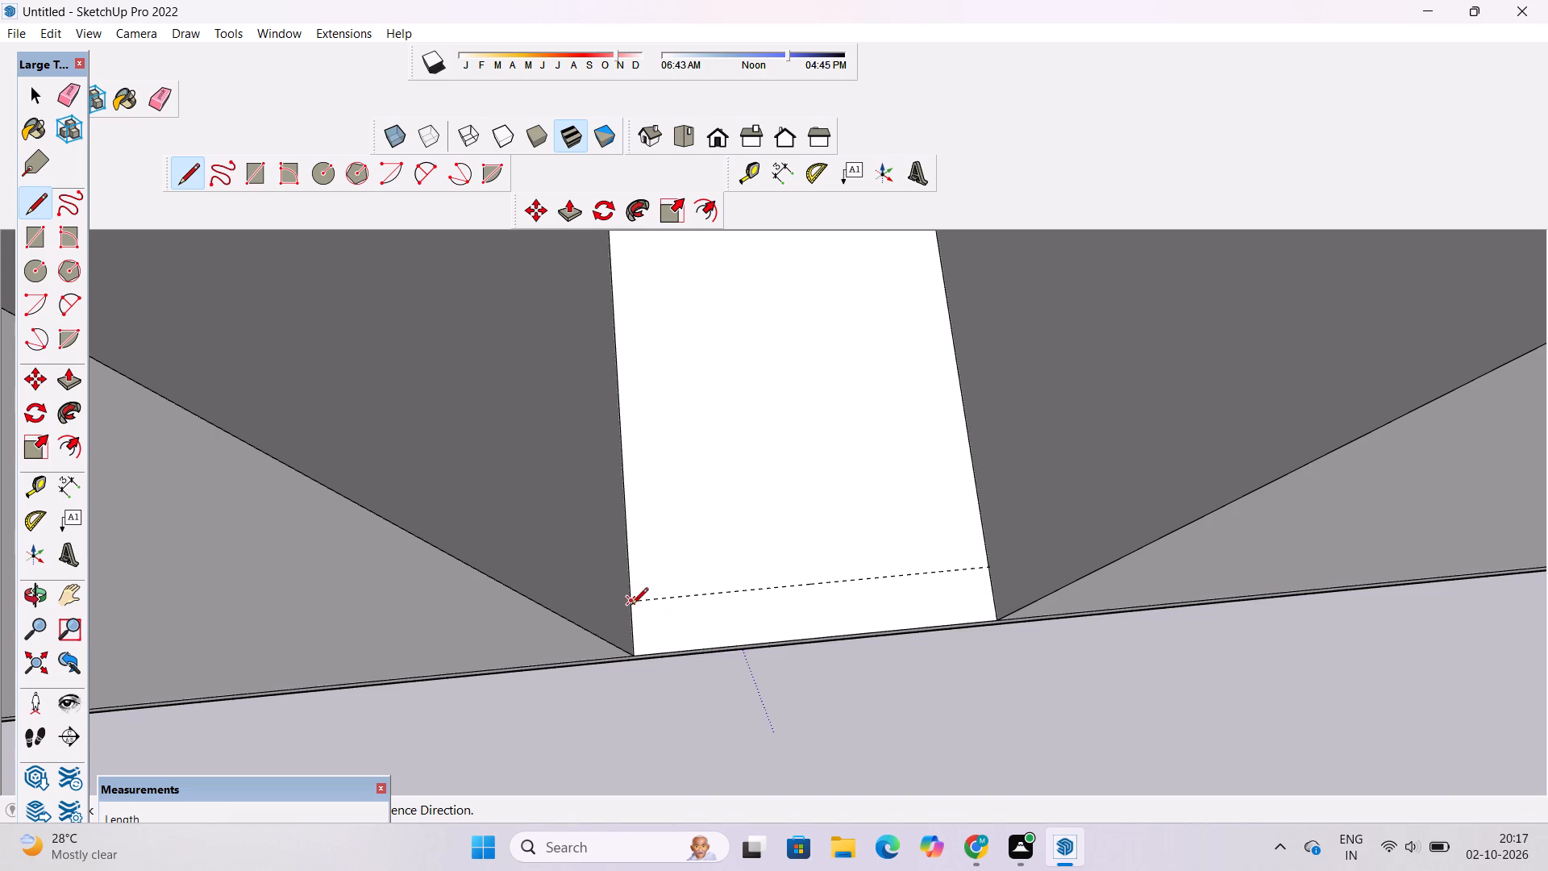
{"action": "left_click", "coordinate": [983, 567]}
{"action": "key", "text": "space"}
Erase the dashed guide line near the far end edge, keeping the drawn line.
{"action": "key", "text": "e"}
{"action": "scroll", "coordinate": [910, 570], "scroll_direction": "down", "scroll_amount": 13}
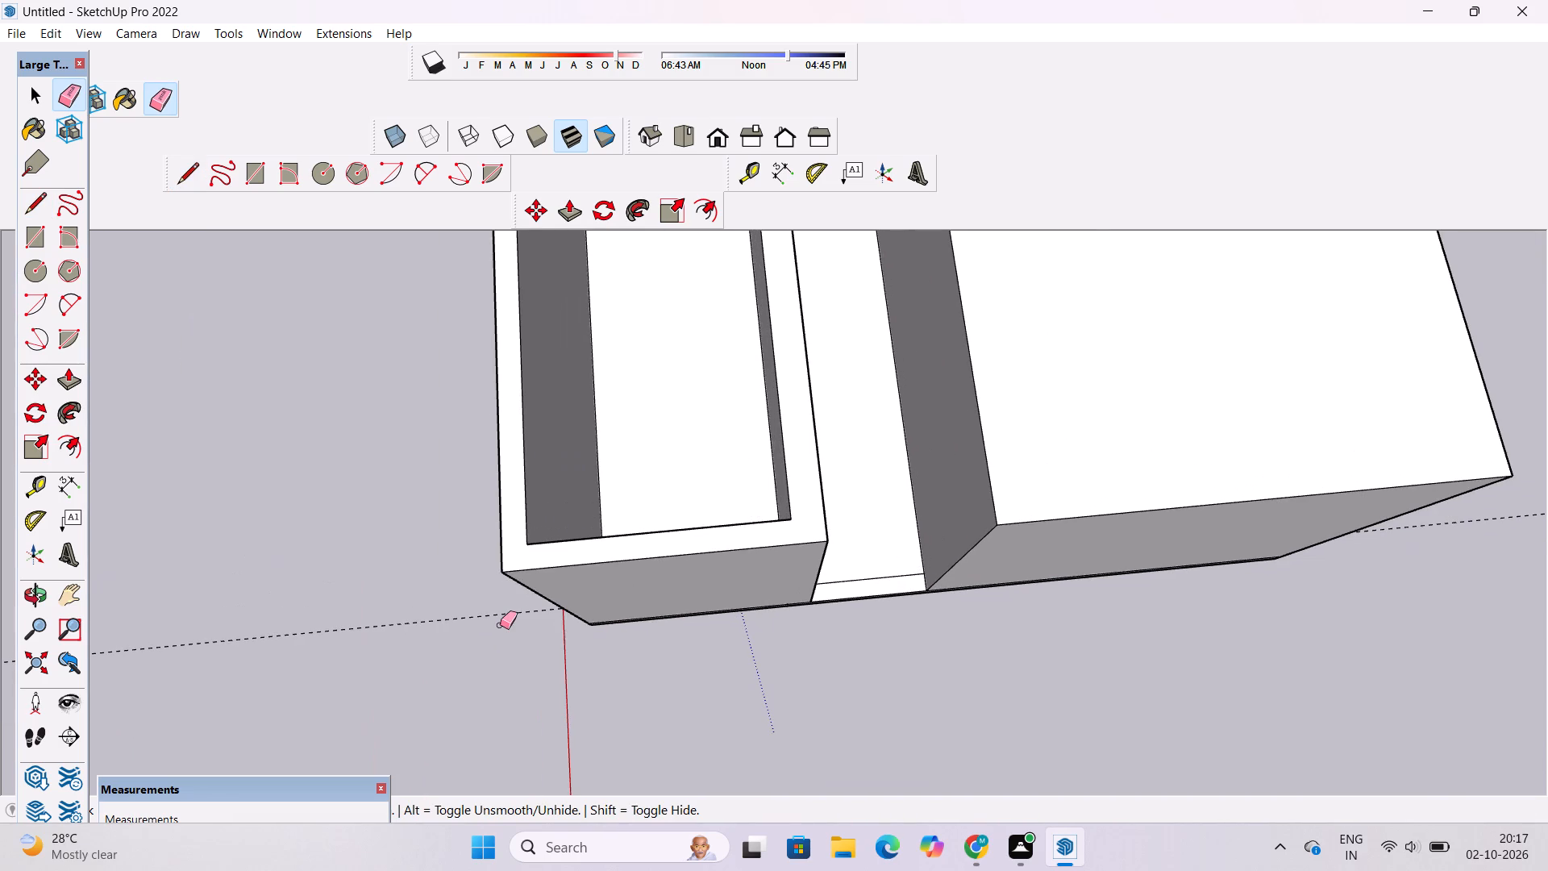
{"action": "left_click", "coordinate": [493, 616]}
Push/Pull the 1.5' wide strip in the gap up 25' to close the end between the raised strip and the block.
{"action": "key", "text": "p"}
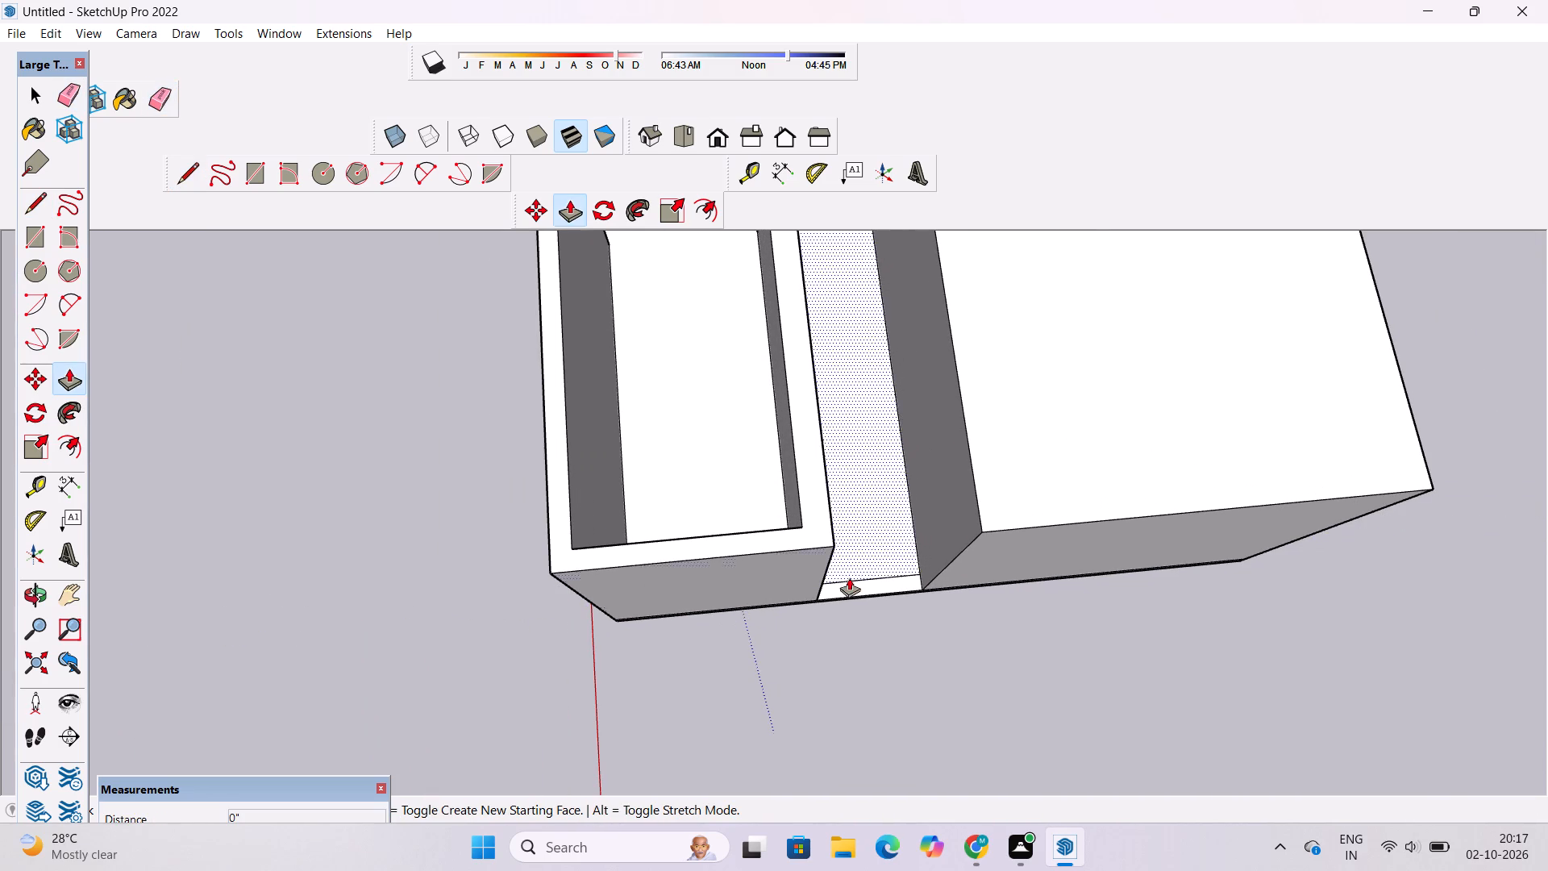
{"action": "scroll", "coordinate": [873, 588], "scroll_direction": "up", "scroll_amount": 13}
{"action": "left_click", "coordinate": [884, 555]}
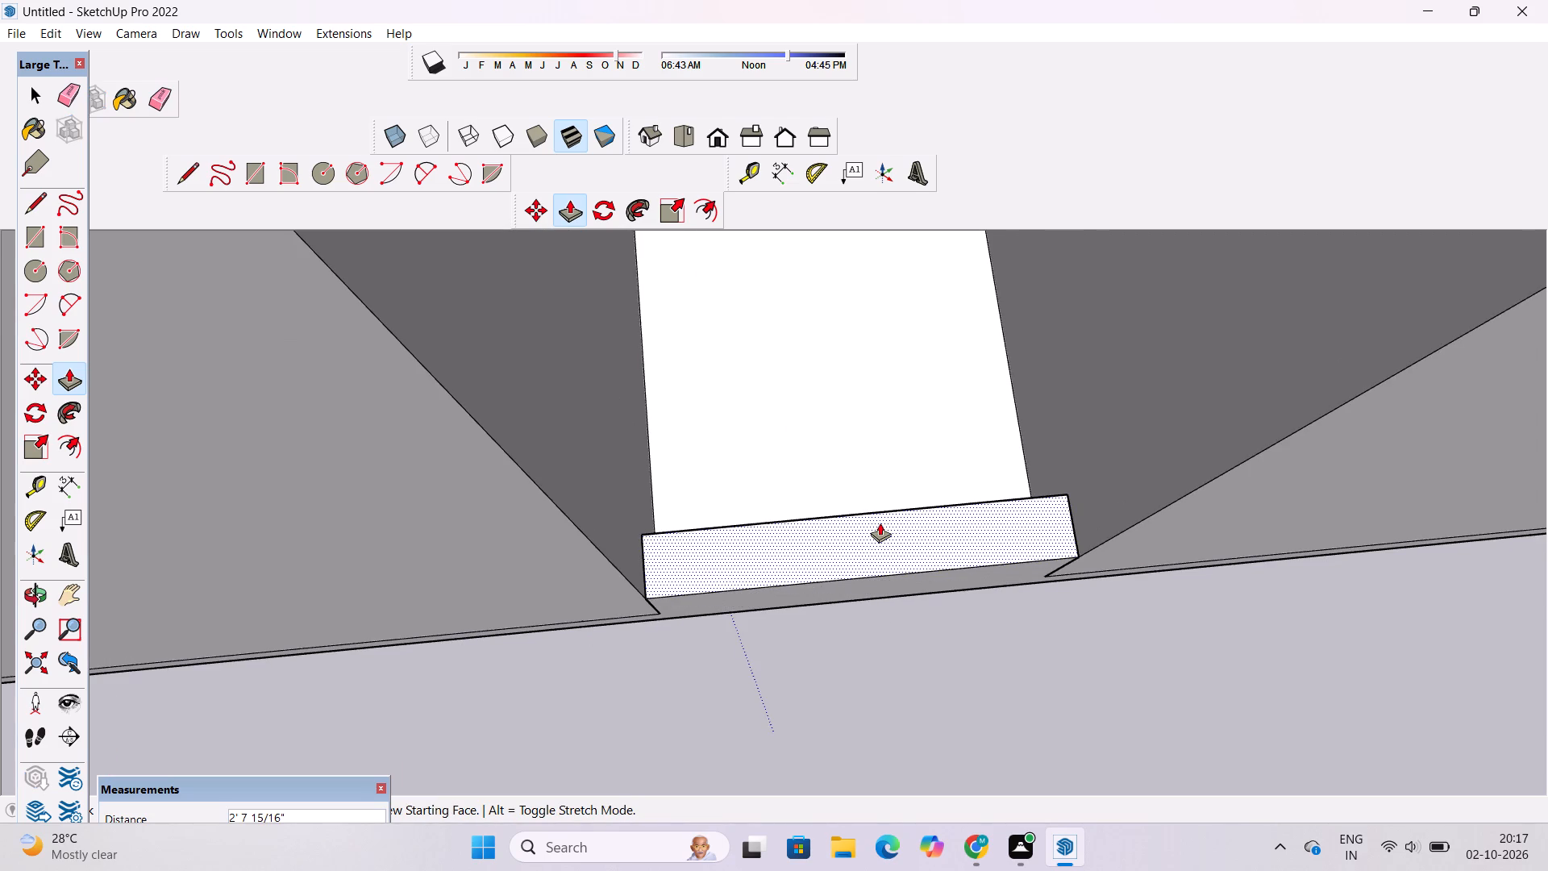
{"action": "scroll", "coordinate": [880, 523], "scroll_direction": "down", "scroll_amount": 15}
{"action": "left_click", "coordinate": [1064, 444]}
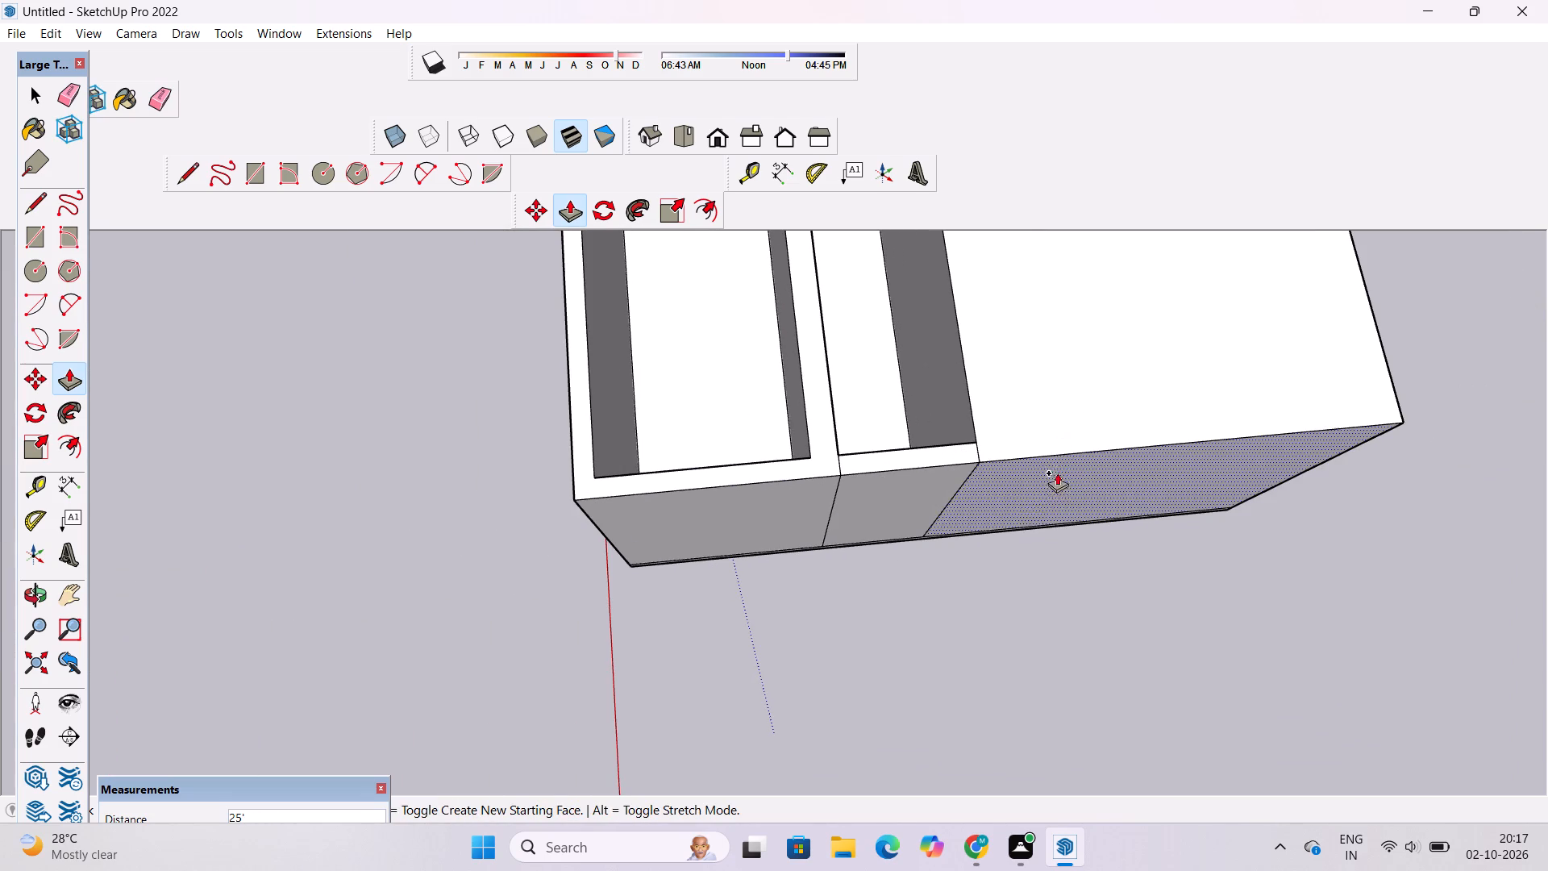
Examine the closed end wall, the raised walls and the open area of the slab from several sides.
{"action": "key", "text": "o"}
{"action": "left_click_drag", "start_coordinate": [963, 640], "coordinate": [966, 435]}
{"action": "scroll", "coordinate": [879, 609], "scroll_direction": "up", "scroll_amount": 5}
{"action": "left_click_drag", "start_coordinate": [734, 662], "coordinate": [827, 632]}
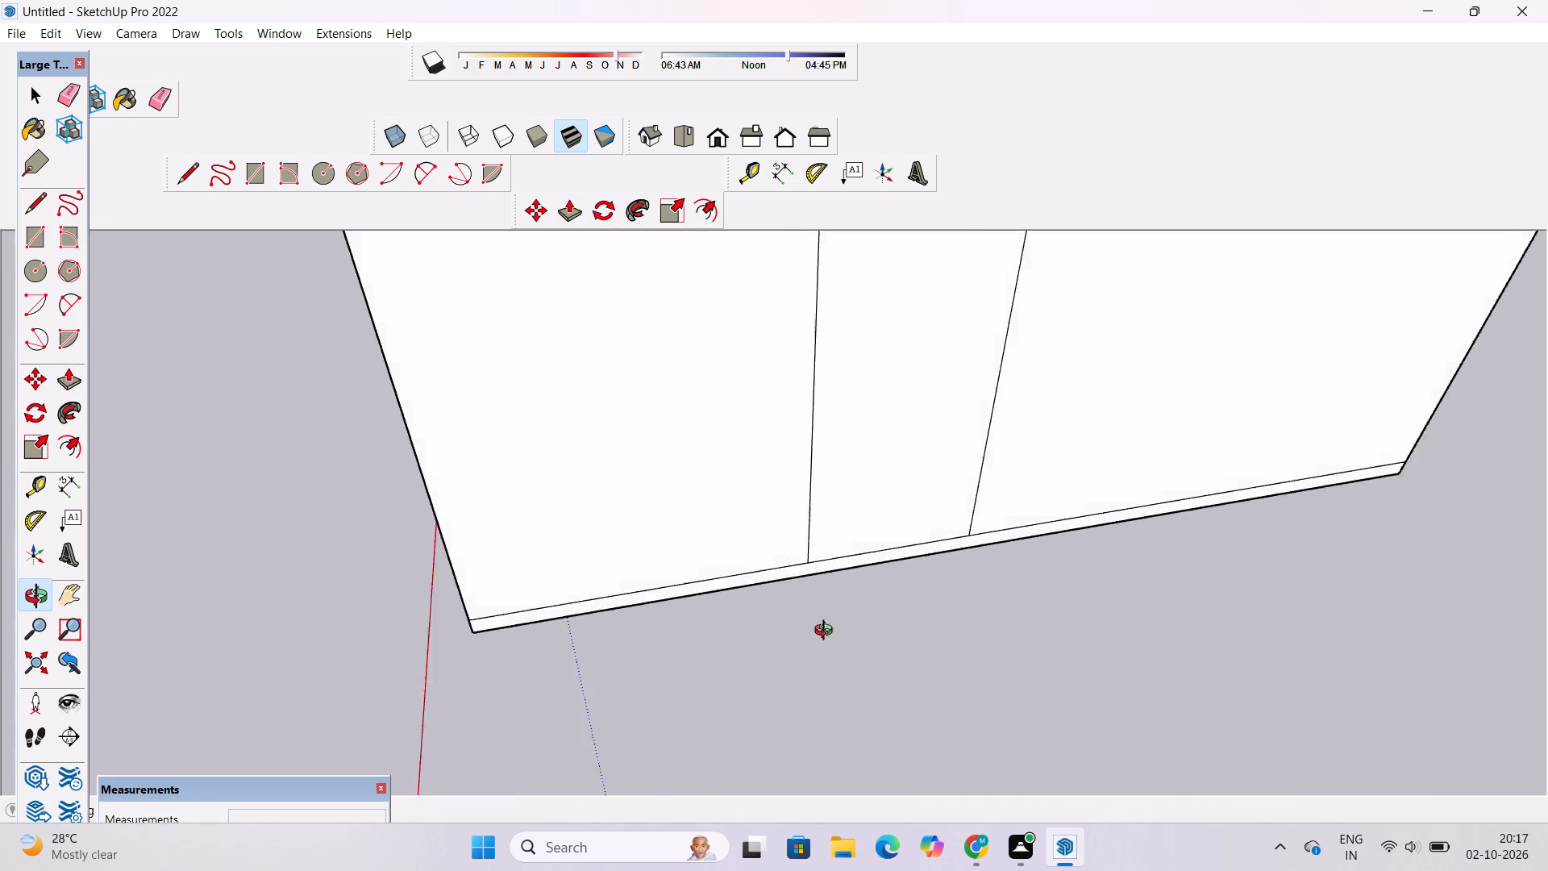
{"action": "left_click_drag", "start_coordinate": [827, 632], "coordinate": [1108, 609]}
{"action": "scroll", "coordinate": [1153, 606], "scroll_direction": "down", "scroll_amount": 9}
{"action": "scroll", "coordinate": [685, 608], "scroll_direction": "up", "scroll_amount": 3}
{"action": "left_click_drag", "start_coordinate": [652, 609], "coordinate": [766, 609]}
{"action": "left_click_drag", "start_coordinate": [677, 584], "coordinate": [710, 621], "text": "shift"}
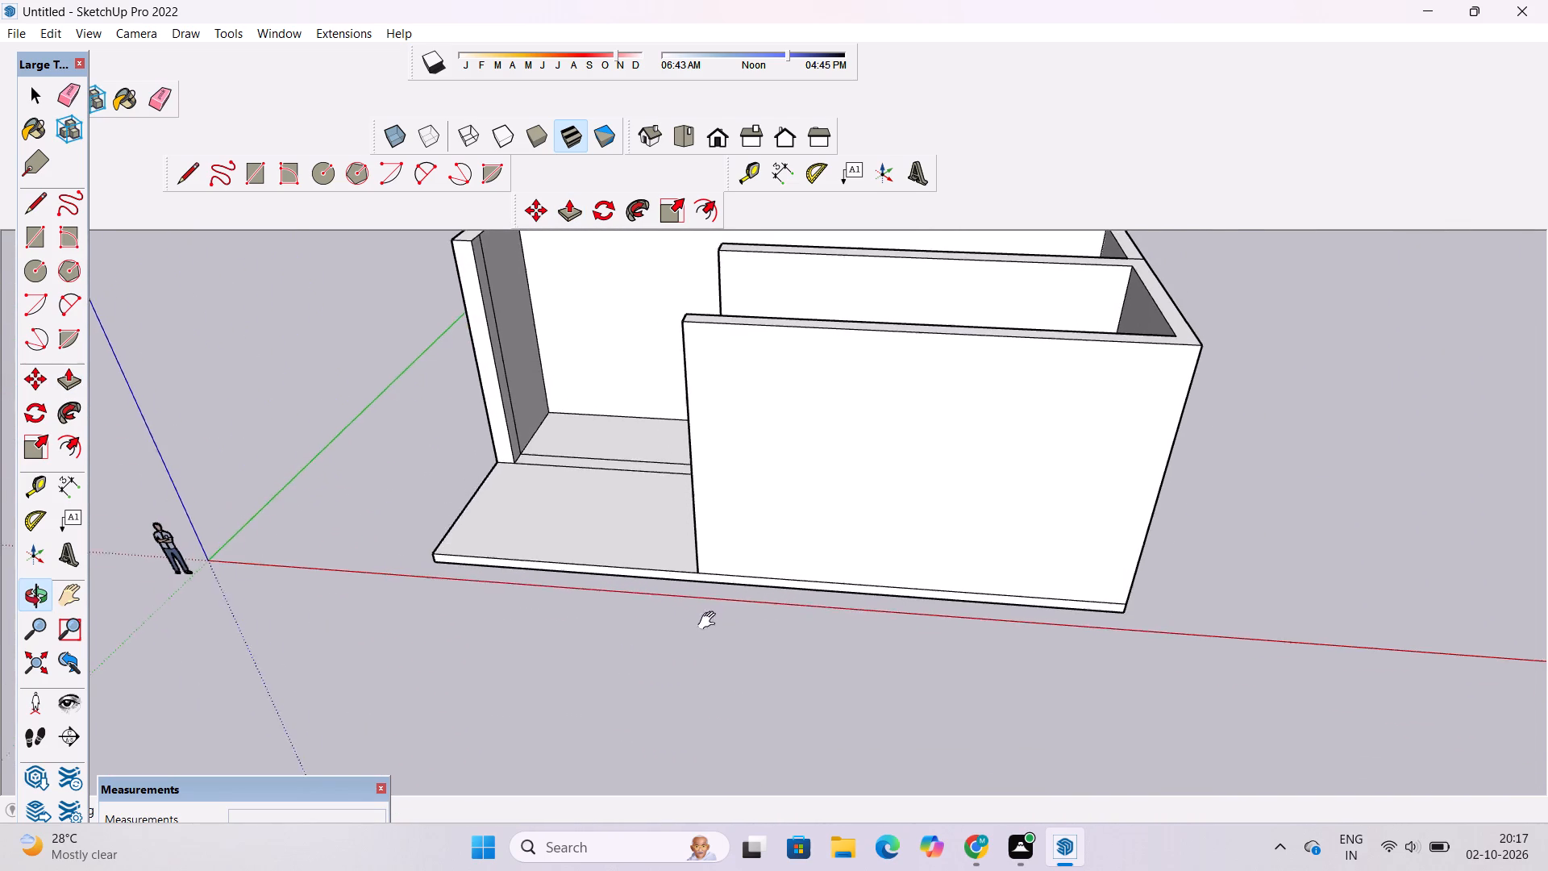
{"action": "left_click_drag", "start_coordinate": [710, 621], "coordinate": [758, 663], "text": "shift"}
{"action": "scroll", "coordinate": [762, 652], "scroll_direction": "down", "scroll_amount": 5}
{"action": "left_click_drag", "start_coordinate": [768, 661], "coordinate": [1087, 681]}
{"action": "scroll", "coordinate": [1044, 627], "scroll_direction": "up", "scroll_amount": 4}
{"action": "left_click_drag", "start_coordinate": [1037, 636], "coordinate": [812, 629]}
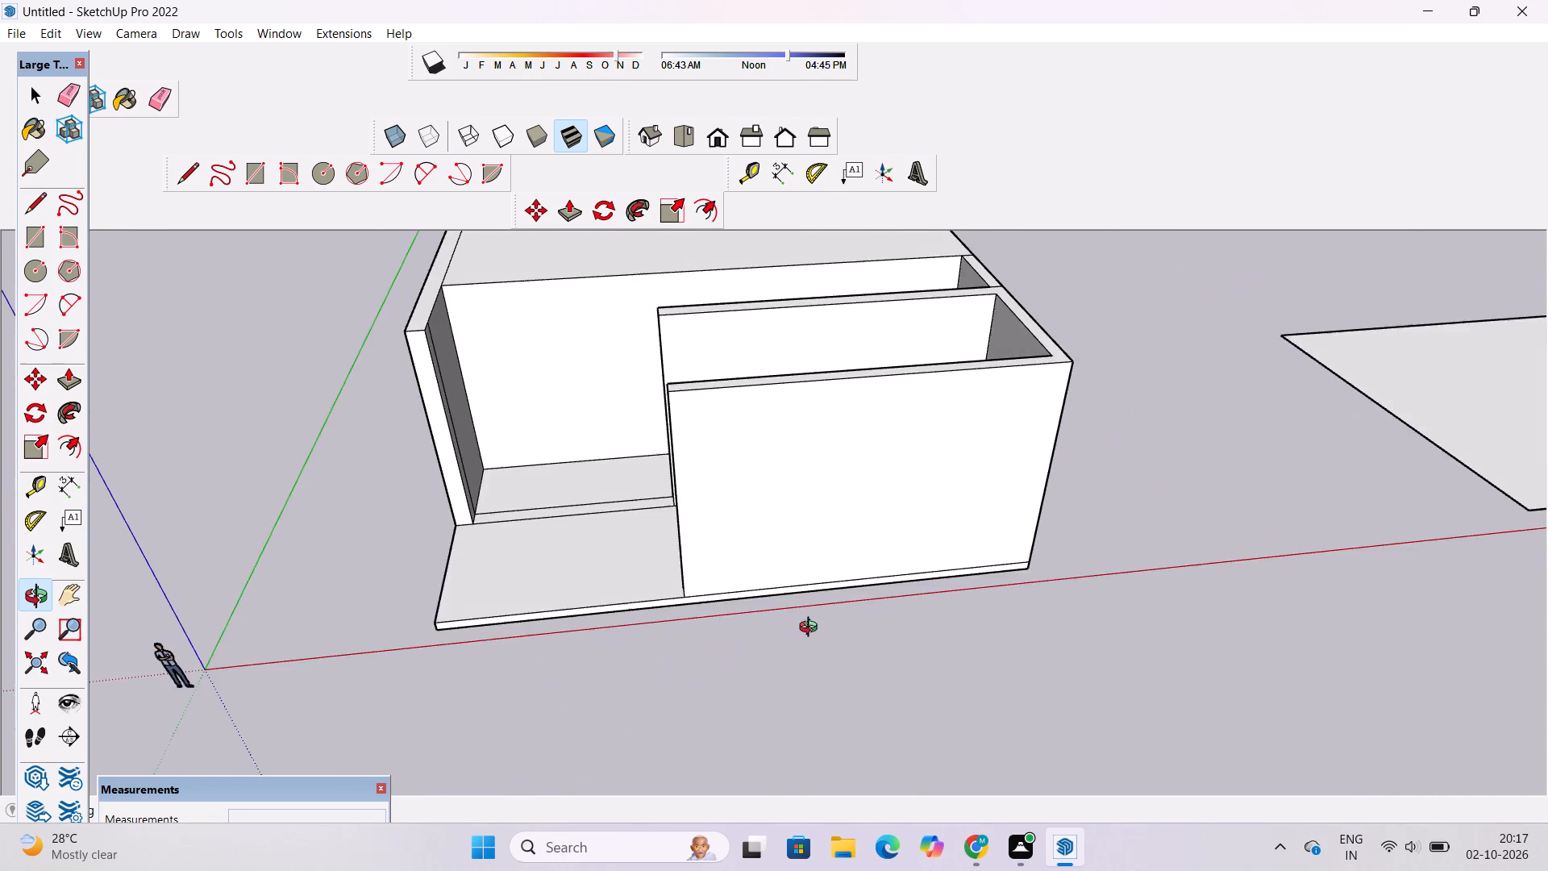
{"action": "left_click_drag", "start_coordinate": [812, 629], "coordinate": [840, 652], "text": "shift"}
{"action": "scroll", "coordinate": [840, 652], "scroll_direction": "down", "scroll_amount": 5}
{"action": "left_click_drag", "start_coordinate": [842, 654], "coordinate": [782, 583]}
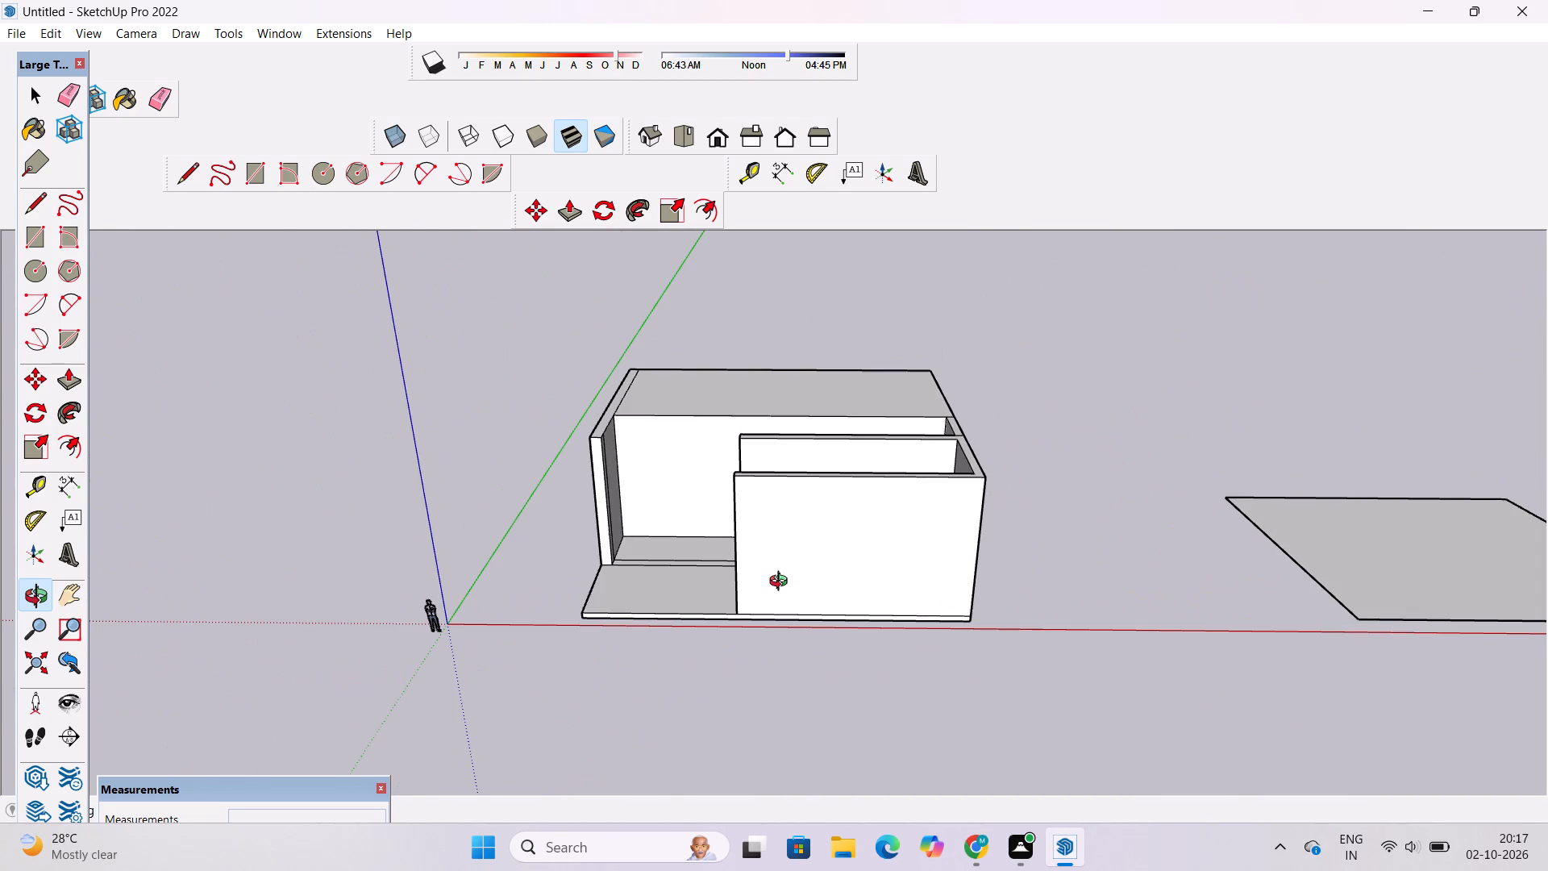
{"action": "left_click_drag", "start_coordinate": [782, 583], "coordinate": [784, 648]}
{"action": "left_click_drag", "start_coordinate": [793, 641], "coordinate": [783, 792]}
{"action": "scroll", "coordinate": [762, 597], "scroll_direction": "up", "scroll_amount": 3}
{"action": "left_click_drag", "start_coordinate": [762, 595], "coordinate": [779, 615]}
{"action": "left_click", "coordinate": [779, 615]}
{"action": "left_click_drag", "start_coordinate": [757, 625], "coordinate": [967, 506]}
{"action": "scroll", "coordinate": [922, 559], "scroll_direction": "up", "scroll_amount": 6}
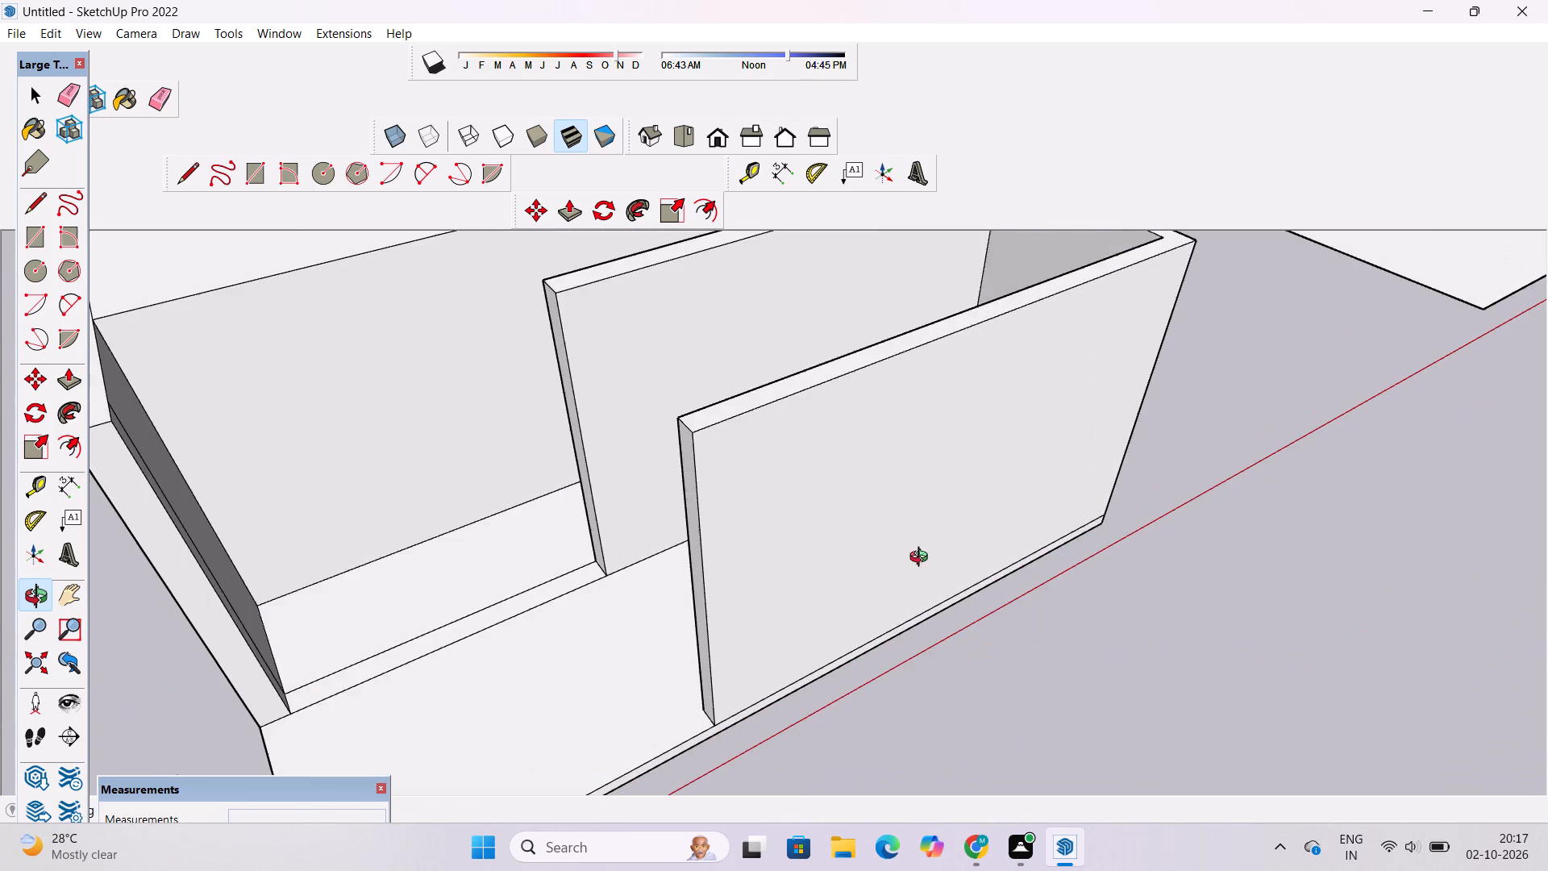
Push/Pull the free end face of the outer wall back 8' to shorten the wall.
{"action": "left_click_drag", "start_coordinate": [646, 604], "coordinate": [834, 544]}
{"action": "left_click_drag", "start_coordinate": [841, 586], "coordinate": [909, 518]}
{"action": "left_click_drag", "start_coordinate": [930, 509], "coordinate": [855, 645], "text": "shift"}
{"action": "left_click_drag", "start_coordinate": [855, 645], "coordinate": [876, 635]}
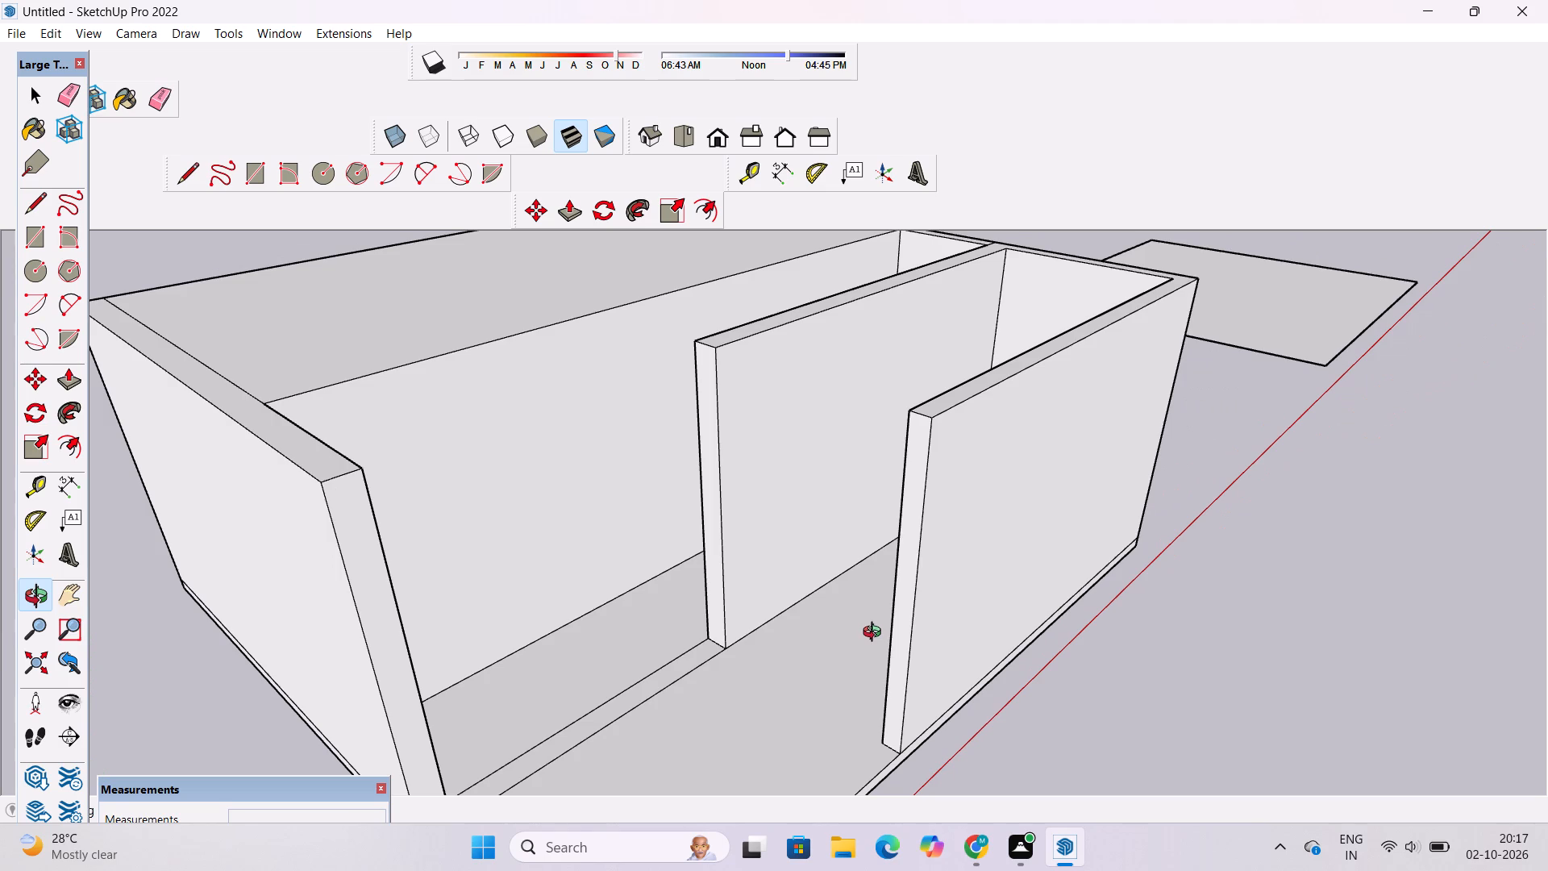
{"action": "key", "text": "p"}
{"action": "scroll", "coordinate": [894, 599], "scroll_direction": "down", "scroll_amount": 4}
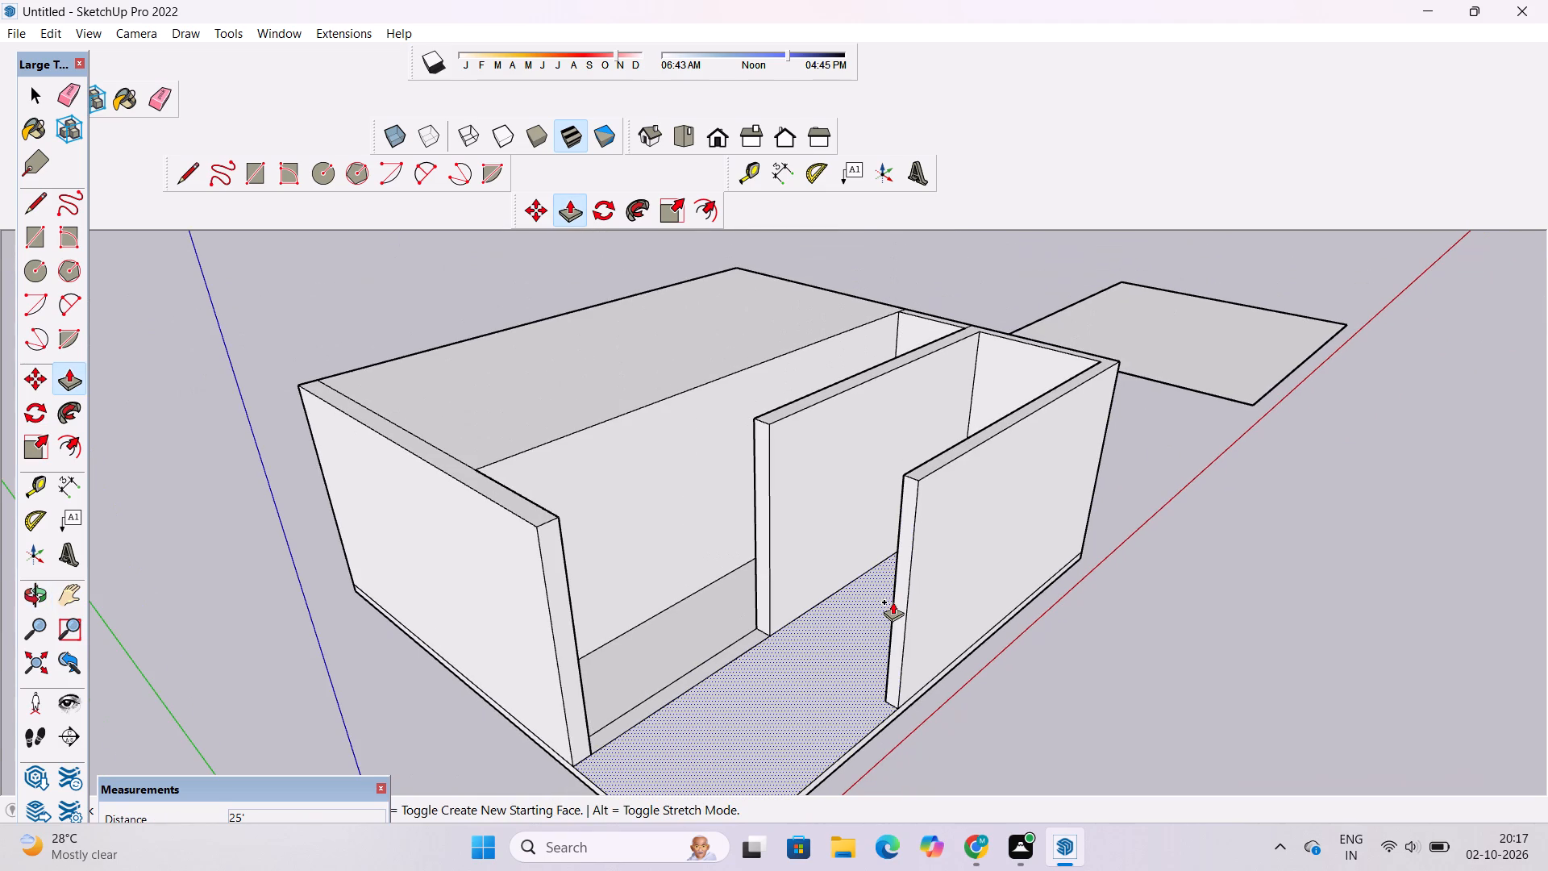
{"action": "scroll", "coordinate": [893, 598], "scroll_direction": "up", "scroll_amount": 1}
{"action": "left_click", "coordinate": [901, 590]}
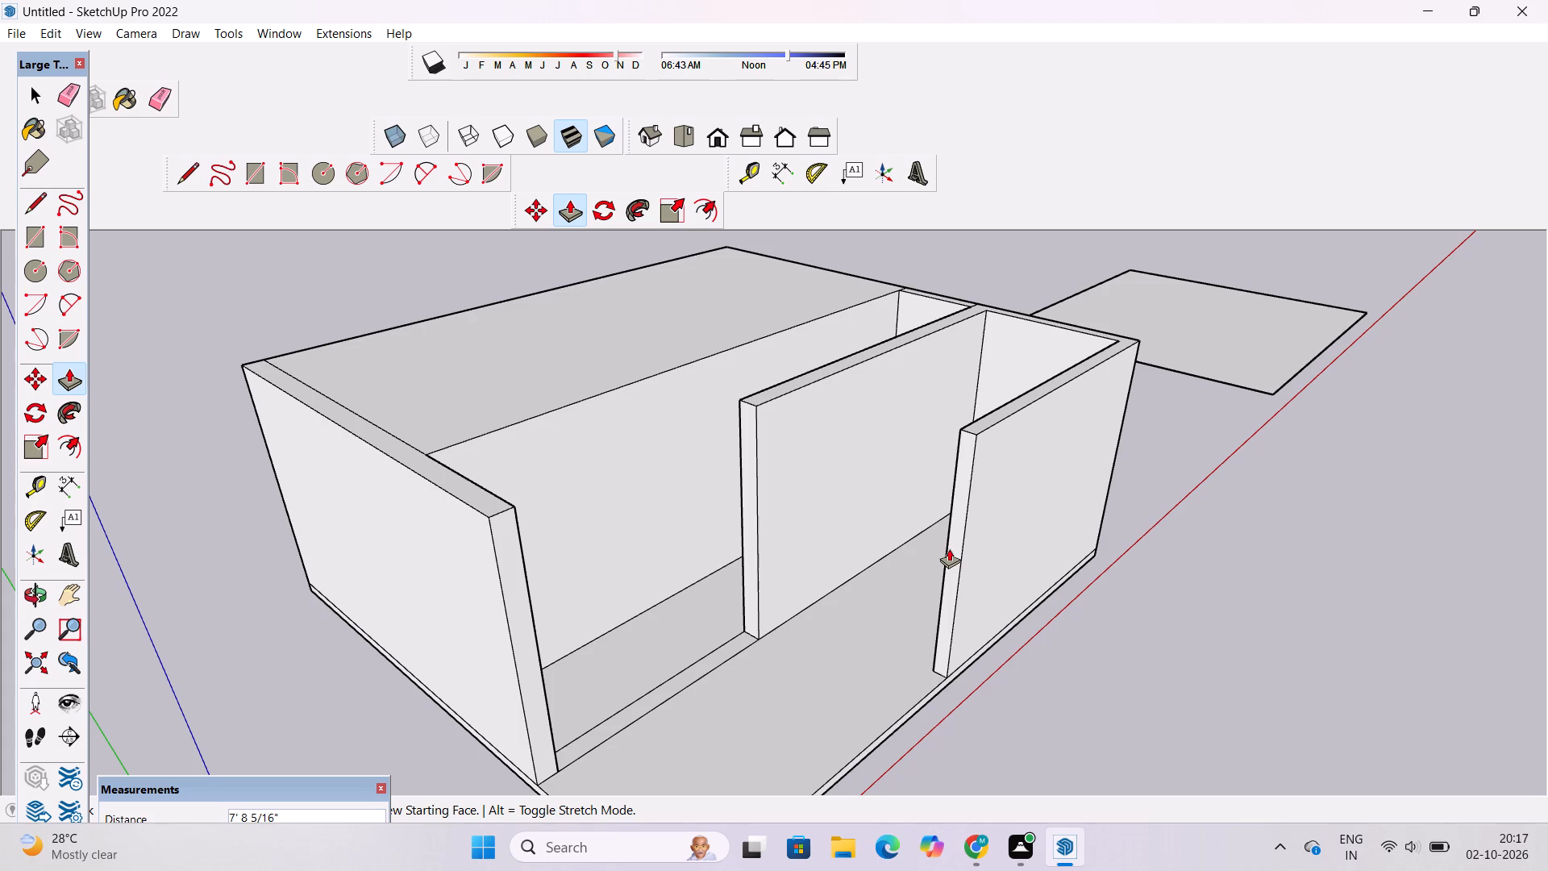
{"action": "type", "text": "8'"}
{"action": "key", "text": "Return"}
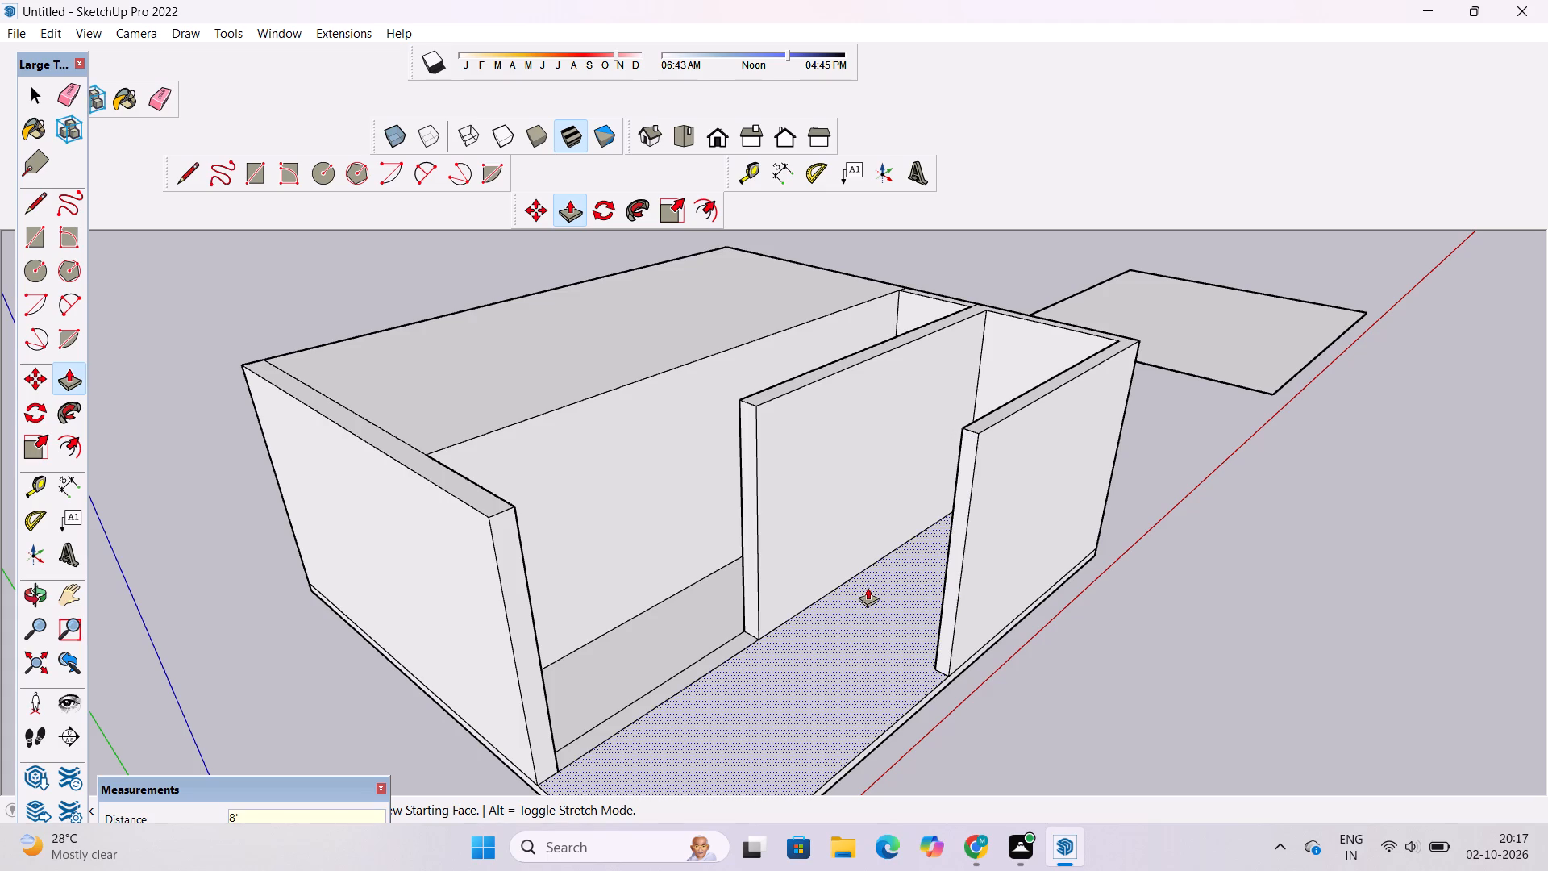
Examine the shortened outer wall, the parallel wall behind it and the open area from the front side.
{"action": "key", "text": "o"}
{"action": "left_click_drag", "start_coordinate": [1013, 727], "coordinate": [901, 691]}
{"action": "scroll", "coordinate": [871, 688], "scroll_direction": "down", "scroll_amount": 6}
{"action": "left_click_drag", "start_coordinate": [900, 710], "coordinate": [818, 678]}
{"action": "left_click_drag", "start_coordinate": [809, 676], "coordinate": [844, 729], "text": "shift"}
{"action": "scroll", "coordinate": [844, 727], "scroll_direction": "up", "scroll_amount": 2}
{"action": "left_click_drag", "start_coordinate": [867, 726], "coordinate": [759, 679]}
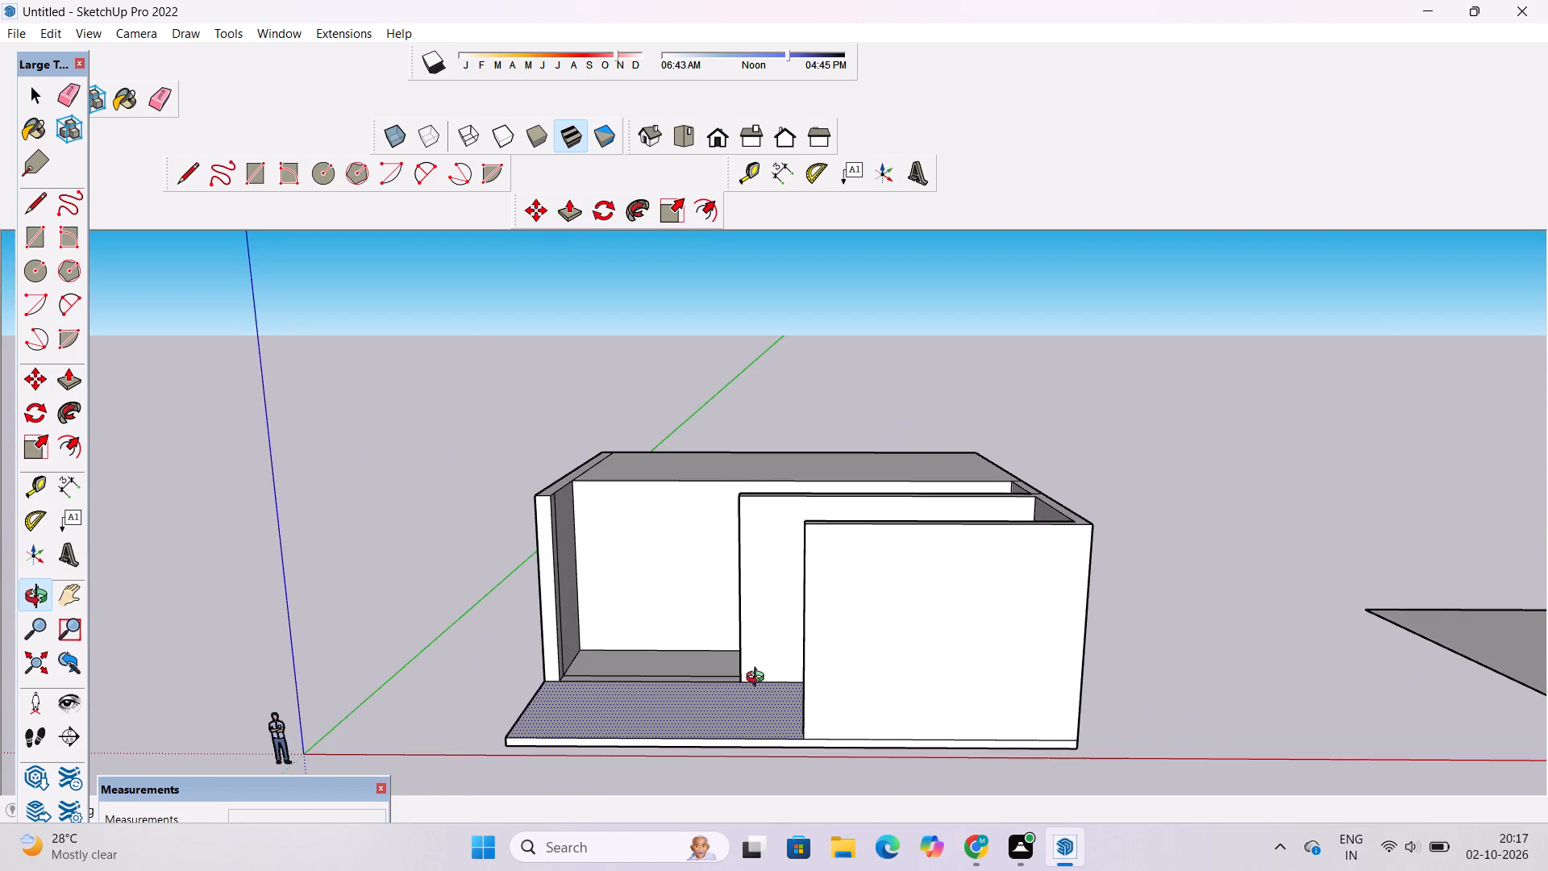
{"action": "left_click_drag", "start_coordinate": [759, 679], "coordinate": [768, 699], "text": "shift"}
{"action": "left_click_drag", "start_coordinate": [742, 658], "coordinate": [752, 690]}
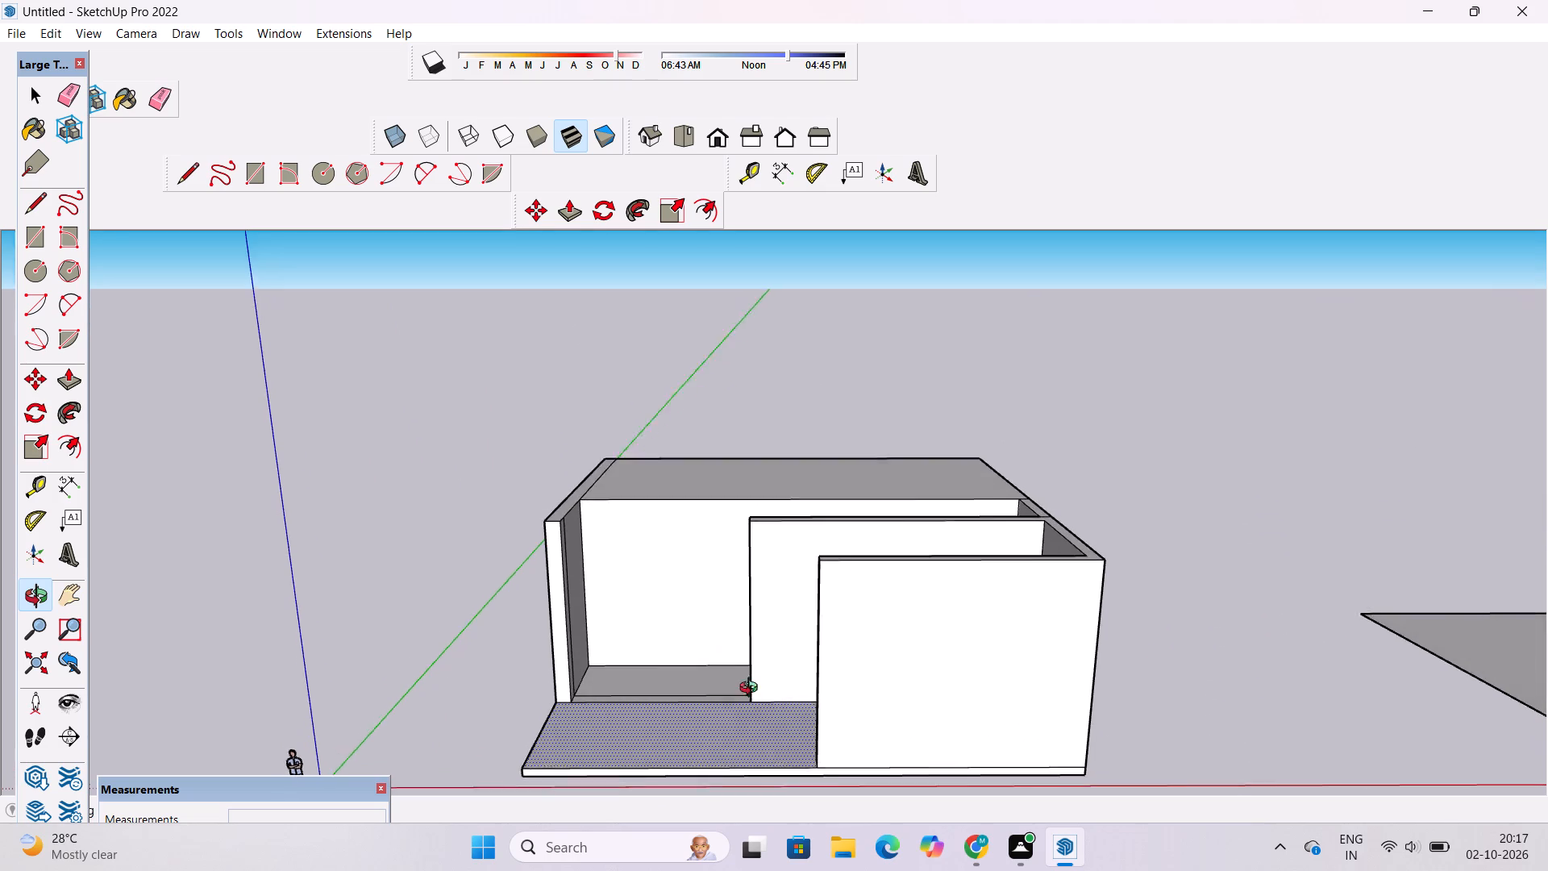
{"action": "left_click_drag", "start_coordinate": [752, 690], "coordinate": [759, 719]}
{"action": "scroll", "coordinate": [759, 719], "scroll_direction": "down", "scroll_amount": 5}
{"action": "scroll", "coordinate": [727, 700], "scroll_direction": "up", "scroll_amount": 6}
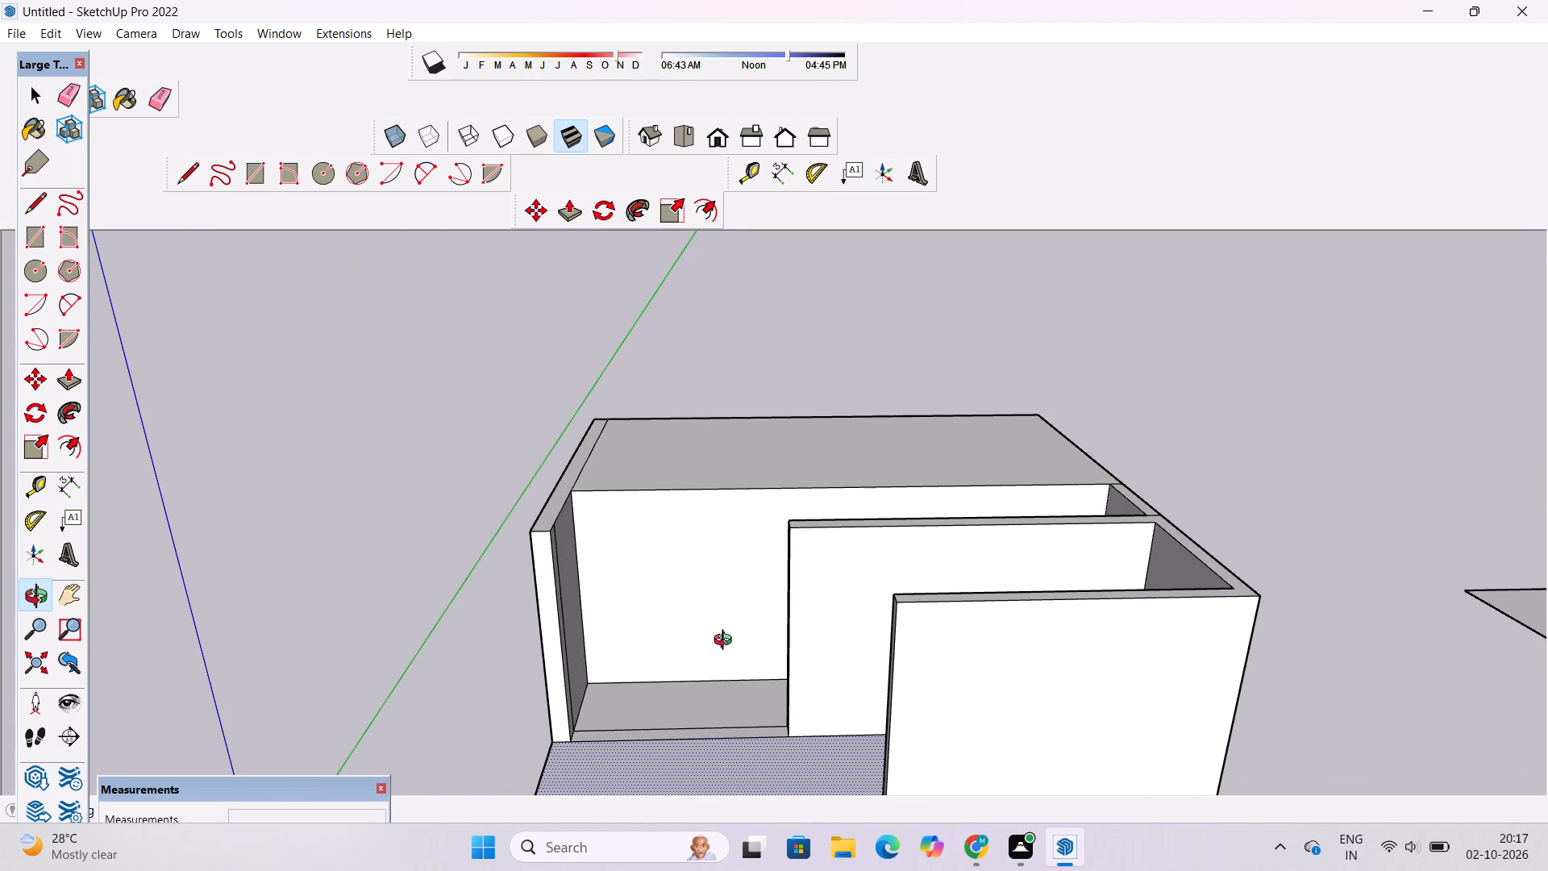
{"action": "left_click_drag", "start_coordinate": [727, 640], "coordinate": [775, 693], "text": "shift"}
{"action": "left_click_drag", "start_coordinate": [778, 709], "coordinate": [794, 623]}
{"action": "left_click_drag", "start_coordinate": [801, 681], "coordinate": [814, 571], "text": "shift"}
{"action": "left_click_drag", "start_coordinate": [818, 586], "coordinate": [820, 706]}
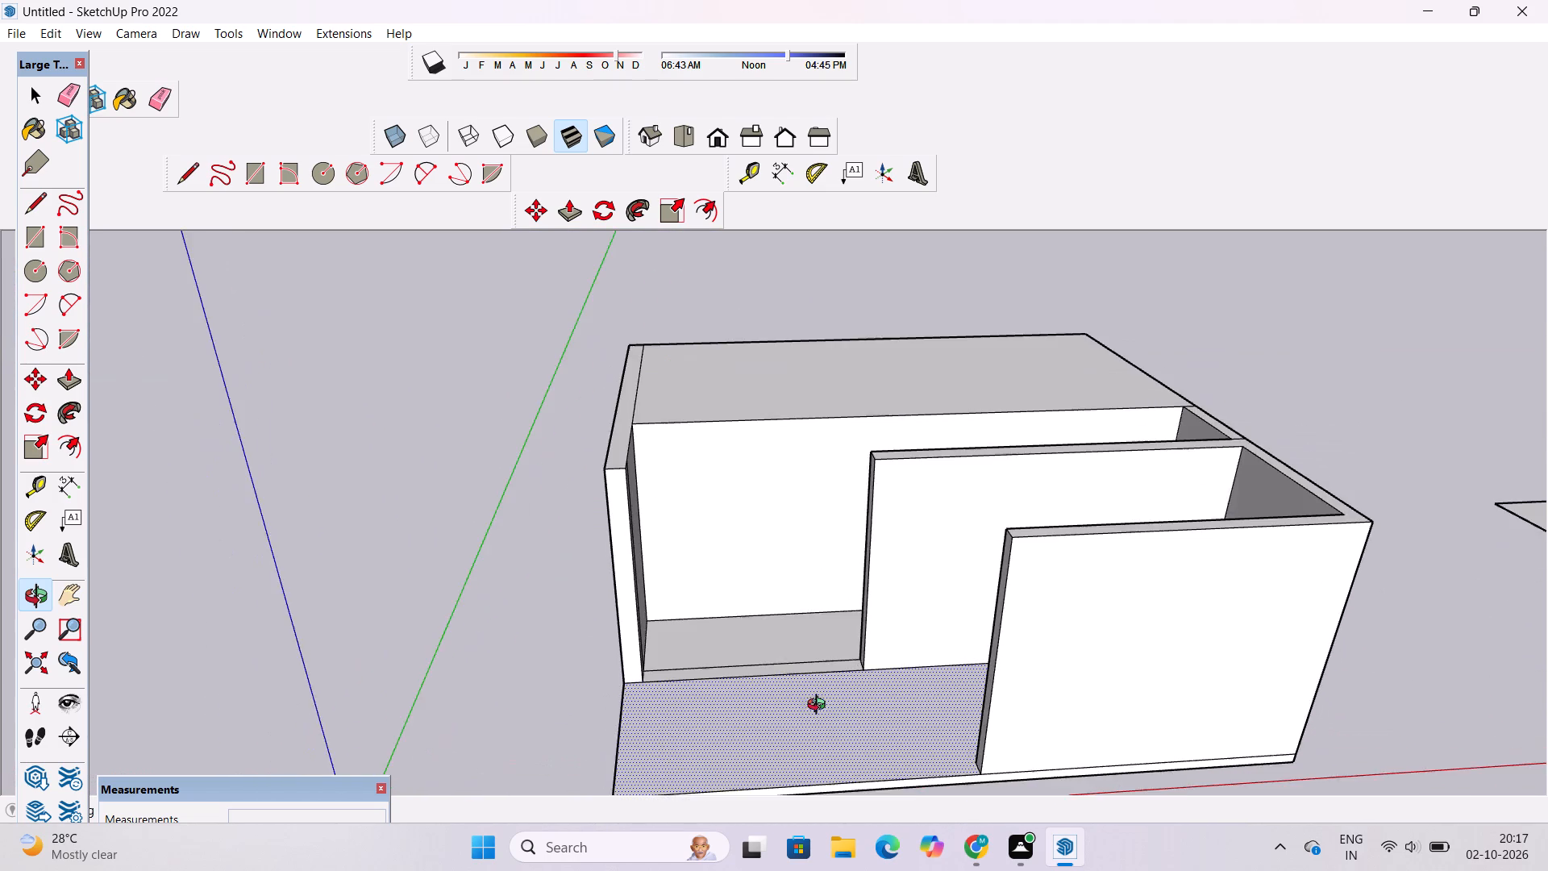
Draw a rectangle about 15' wide and 19' high on the back wall face in the open area, starting from its floor edge.
{"action": "scroll", "coordinate": [789, 661], "scroll_direction": "up", "scroll_amount": 3}
{"action": "left_click_drag", "start_coordinate": [788, 654], "coordinate": [775, 689], "text": "shift"}
{"action": "left_click_drag", "start_coordinate": [775, 689], "coordinate": [691, 685], "text": "shift"}
{"action": "left_click", "coordinate": [690, 673], "text": "shift"}
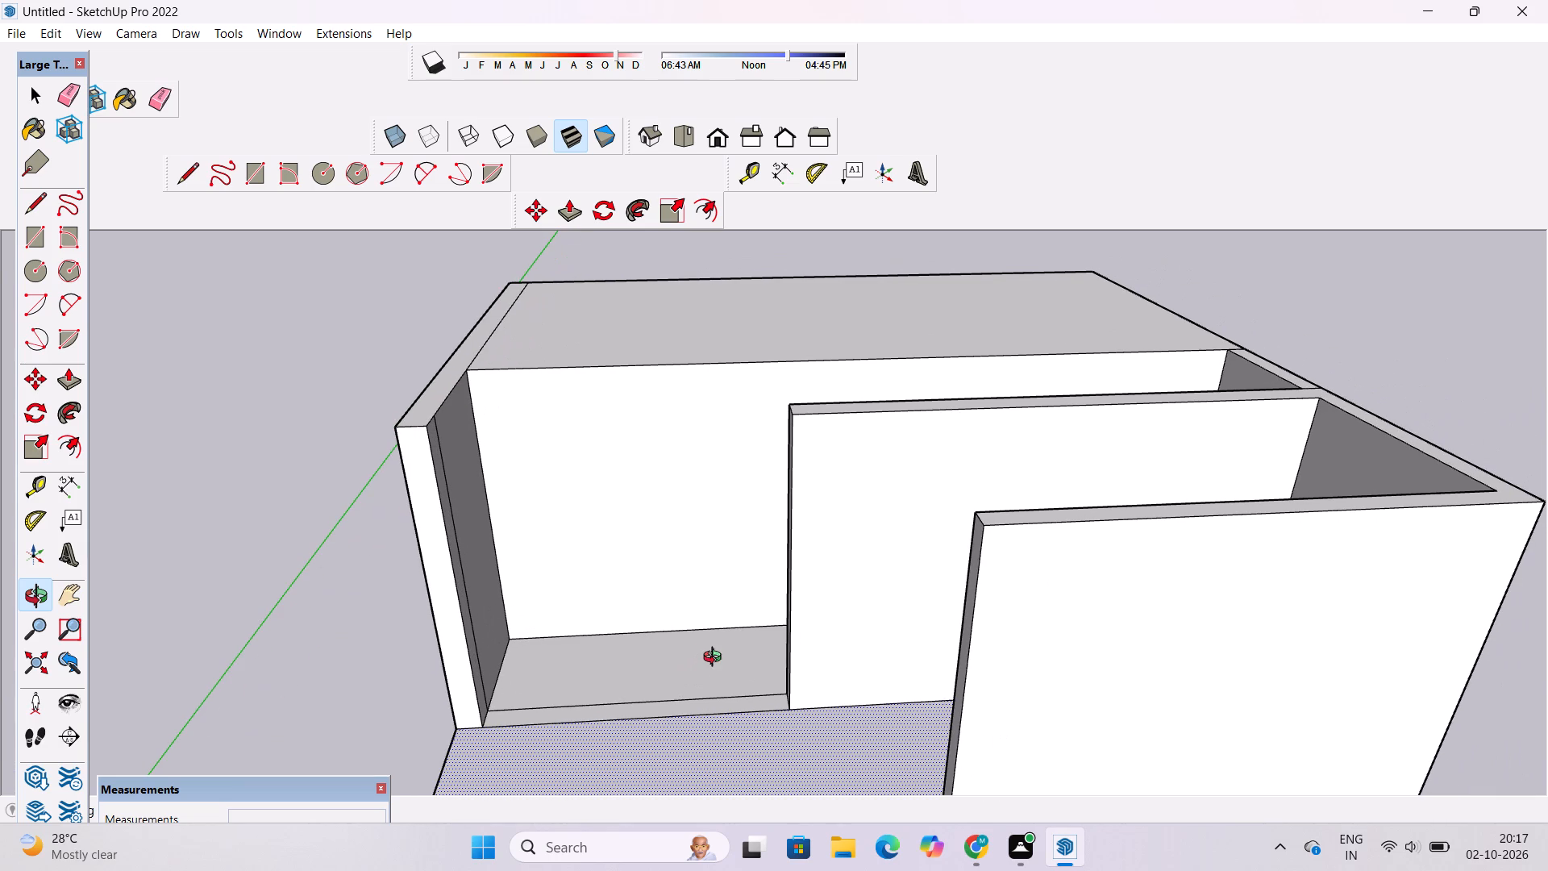
{"action": "left_click_drag", "start_coordinate": [705, 652], "coordinate": [732, 681]}
{"action": "left_click_drag", "start_coordinate": [727, 698], "coordinate": [692, 664]}
{"action": "left_click_drag", "start_coordinate": [690, 661], "coordinate": [745, 696]}
{"action": "scroll", "coordinate": [685, 685], "scroll_direction": "up", "scroll_amount": 2}
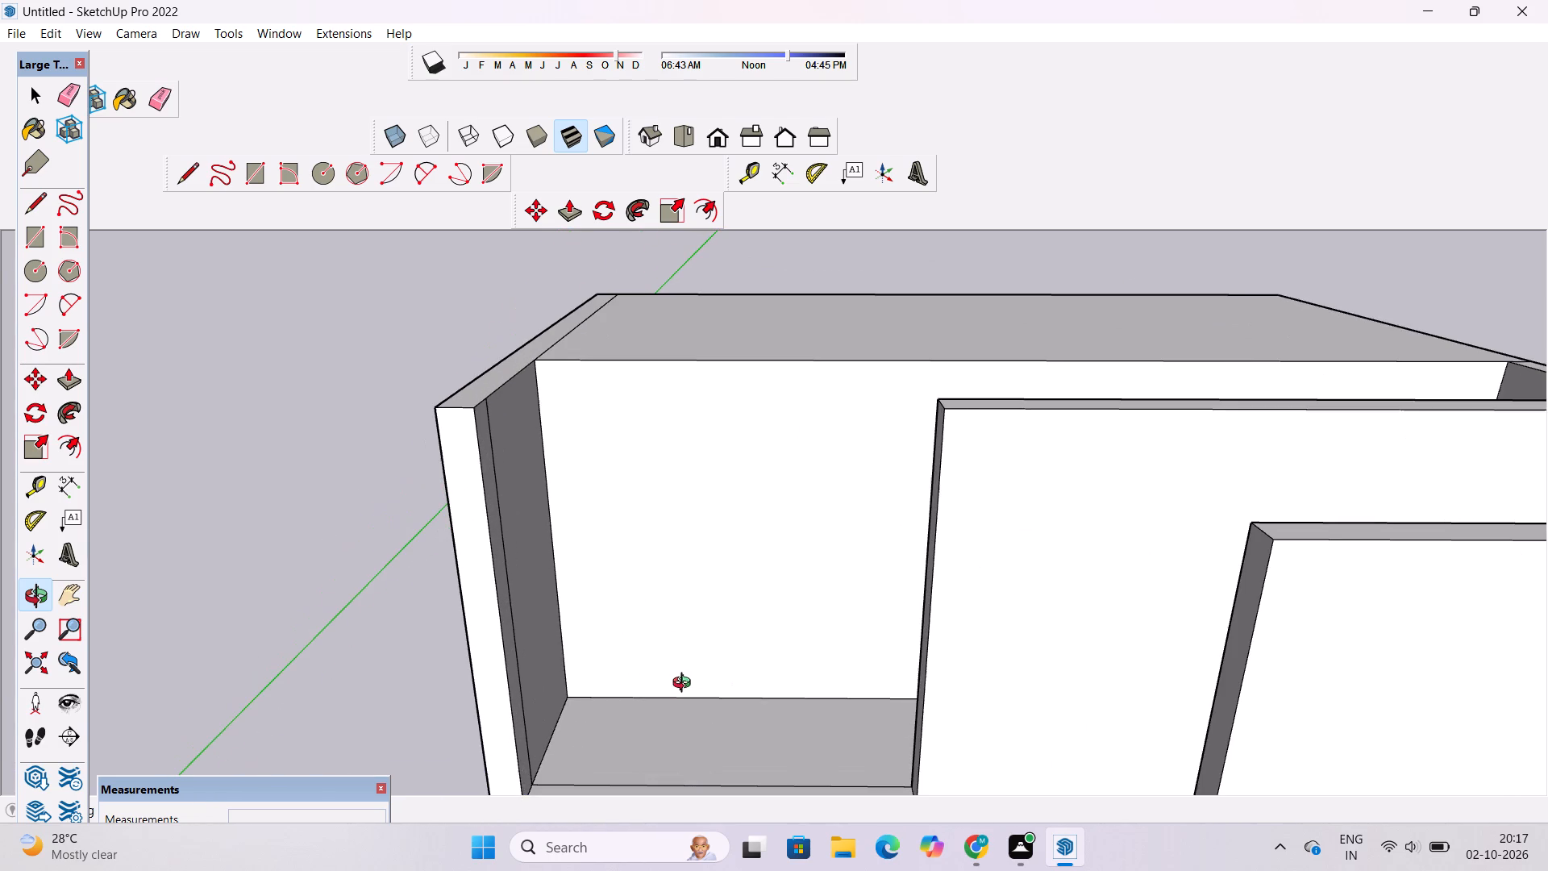
{"action": "key", "text": "r"}
{"action": "scroll", "coordinate": [658, 637], "scroll_direction": "down", "scroll_amount": 2}
{"action": "scroll", "coordinate": [671, 669], "scroll_direction": "up", "scroll_amount": 1}
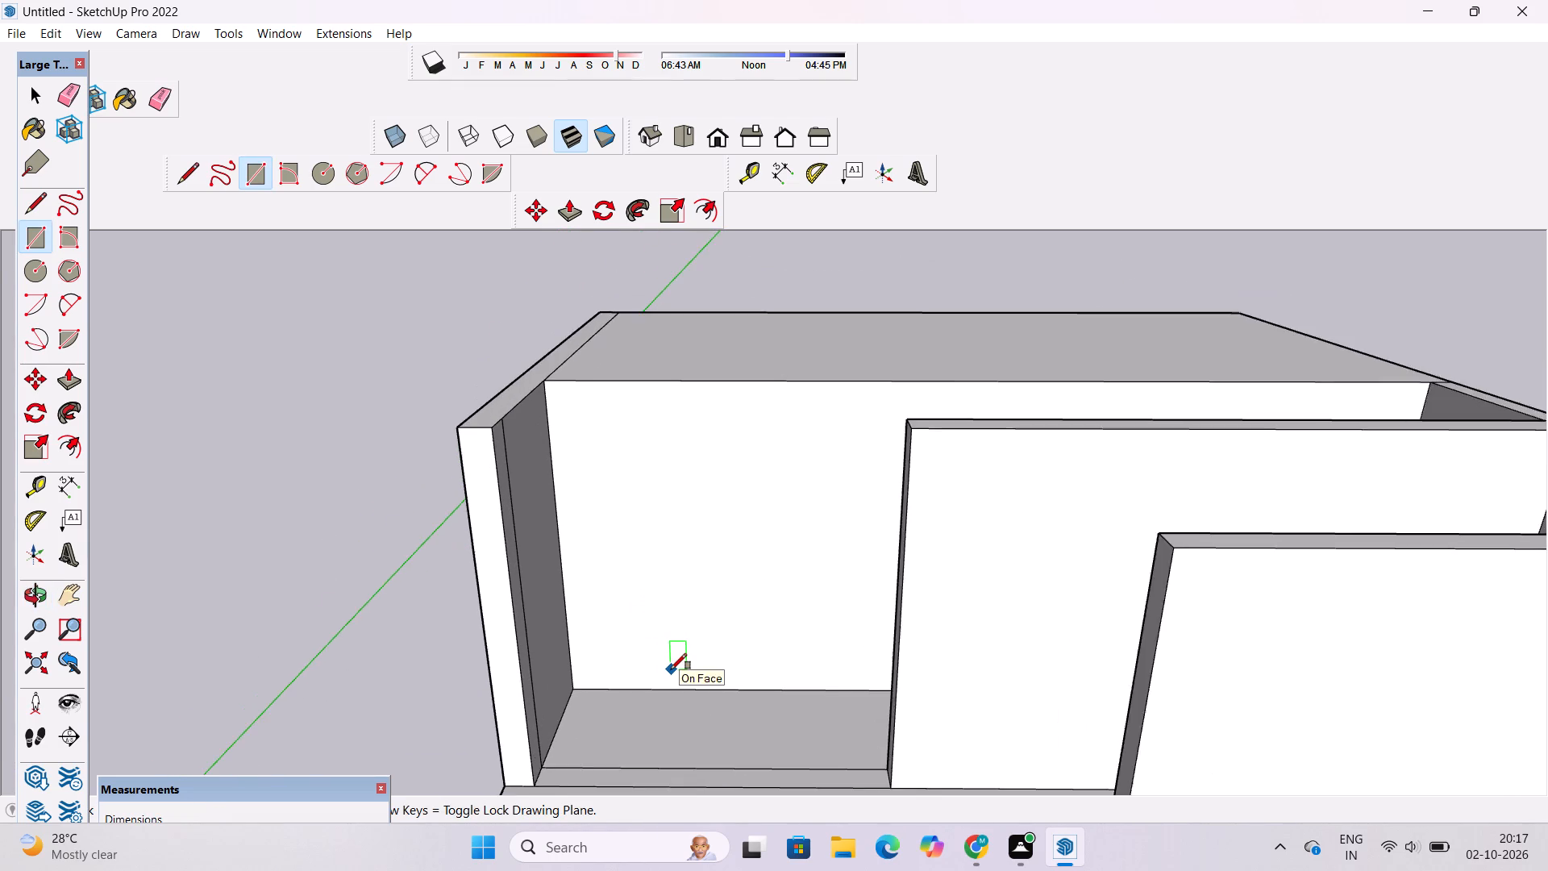
{"action": "scroll", "coordinate": [671, 669], "scroll_direction": "up", "scroll_amount": 2}
{"action": "scroll", "coordinate": [672, 681], "scroll_direction": "down", "scroll_amount": 1}
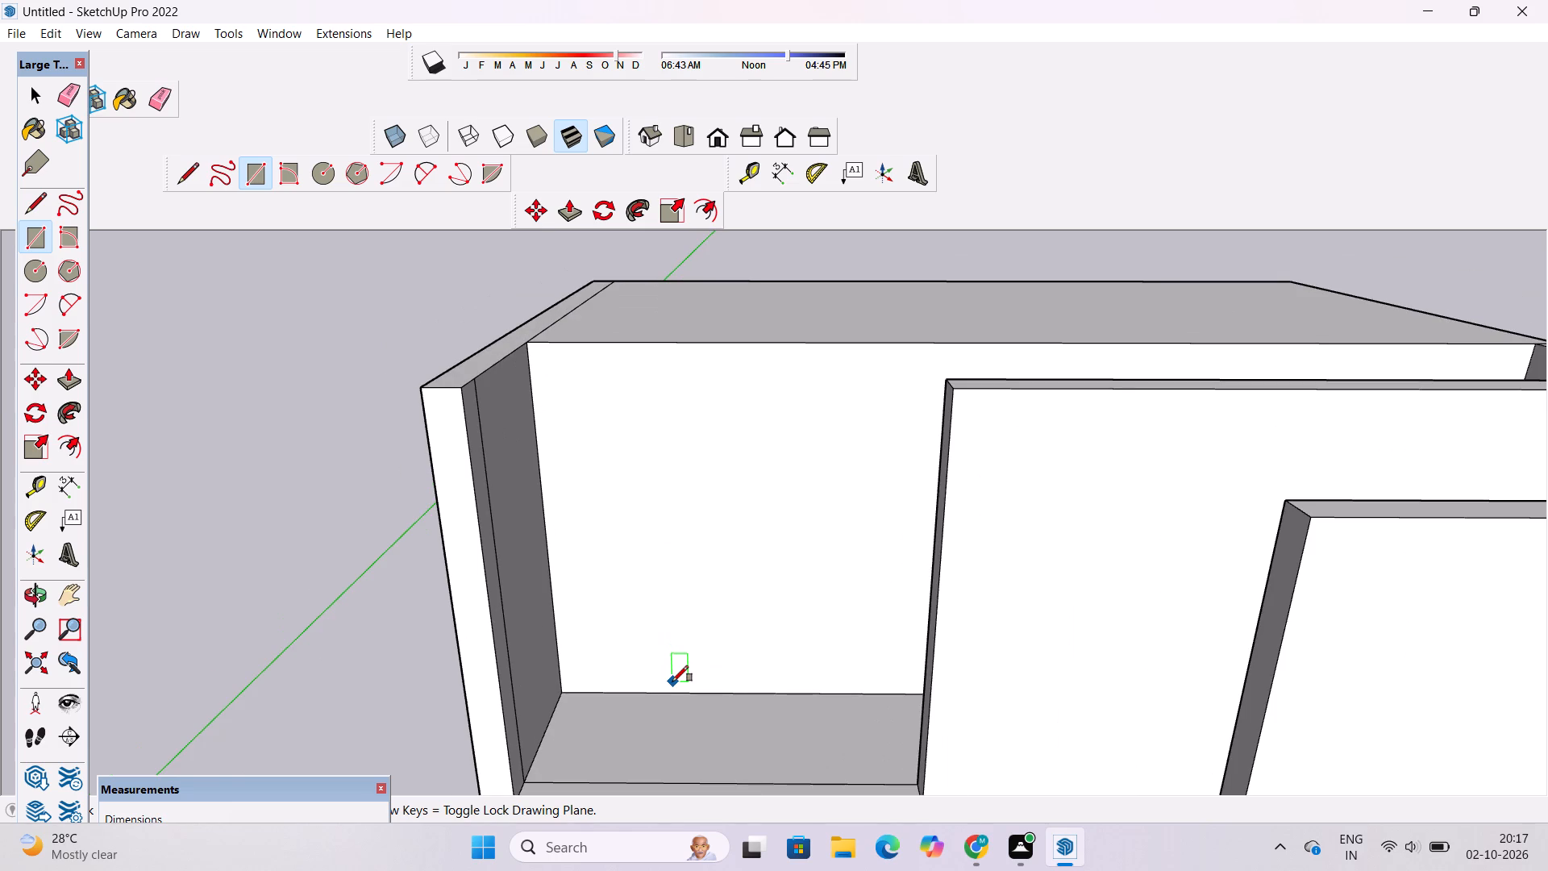
{"action": "scroll", "coordinate": [672, 681], "scroll_direction": "down", "scroll_amount": 1}
{"action": "left_click", "coordinate": [678, 691]}
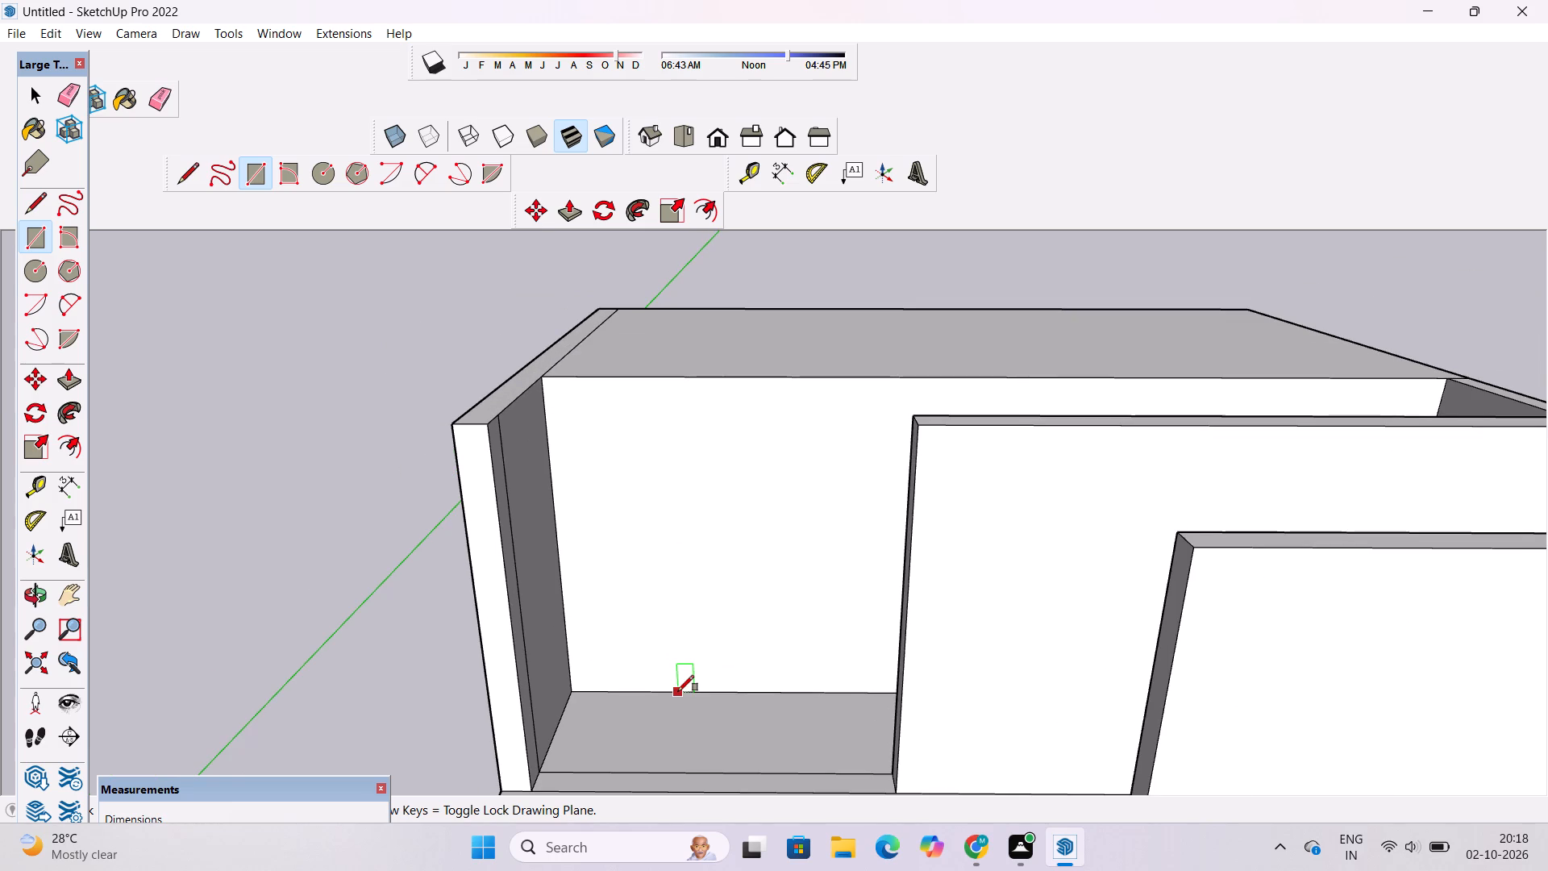
{"action": "scroll", "coordinate": [830, 463], "scroll_direction": "up", "scroll_amount": 2}
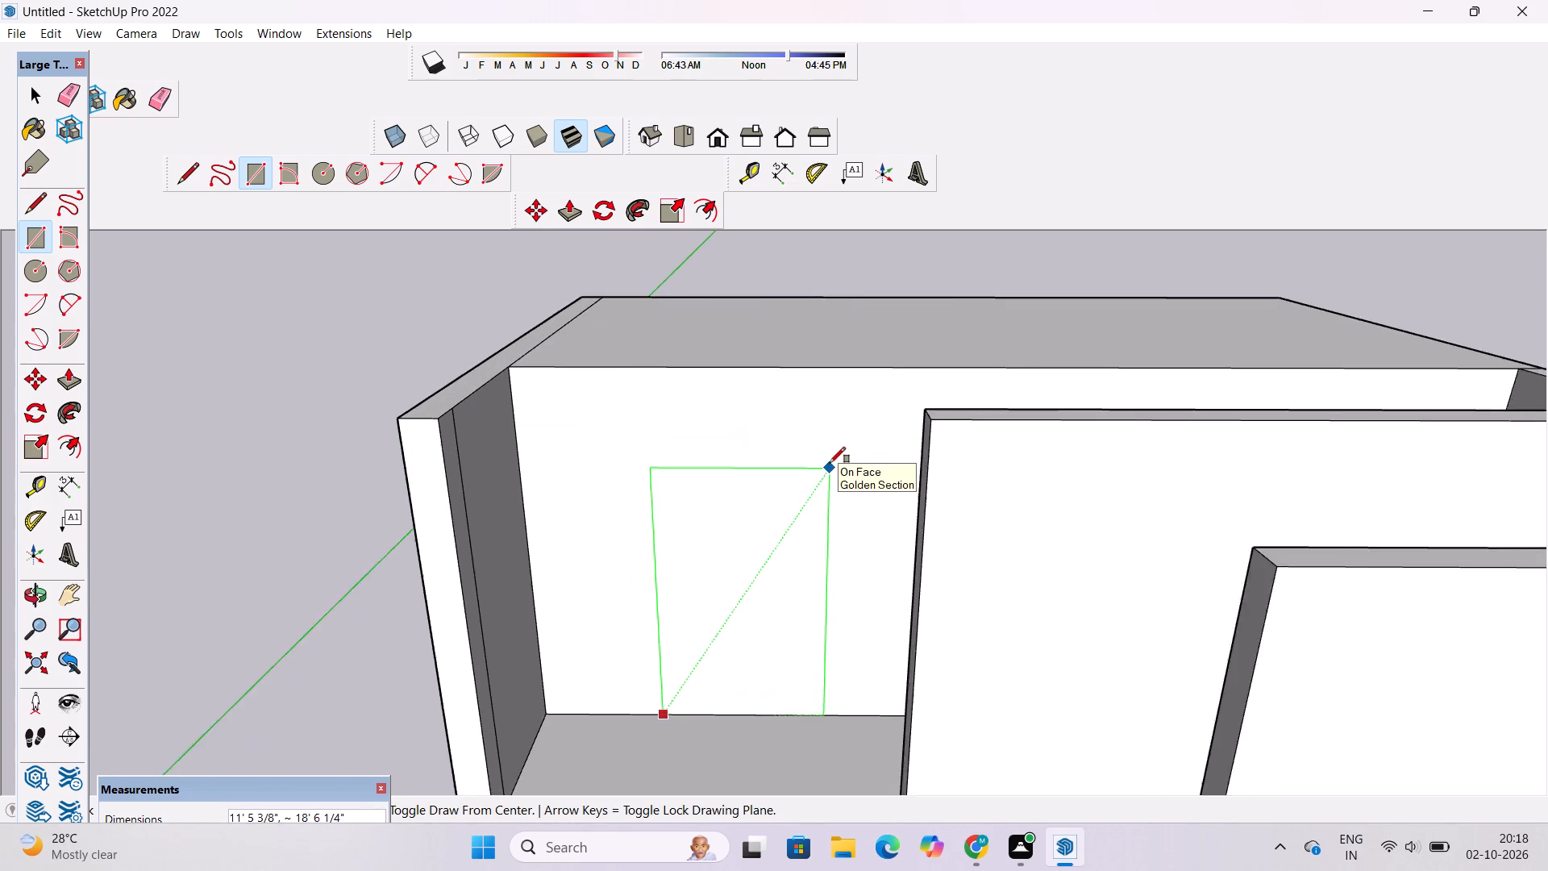
{"action": "scroll", "coordinate": [830, 463], "scroll_direction": "up", "scroll_amount": 2}
{"action": "scroll", "coordinate": [868, 459], "scroll_direction": "down", "scroll_amount": 2}
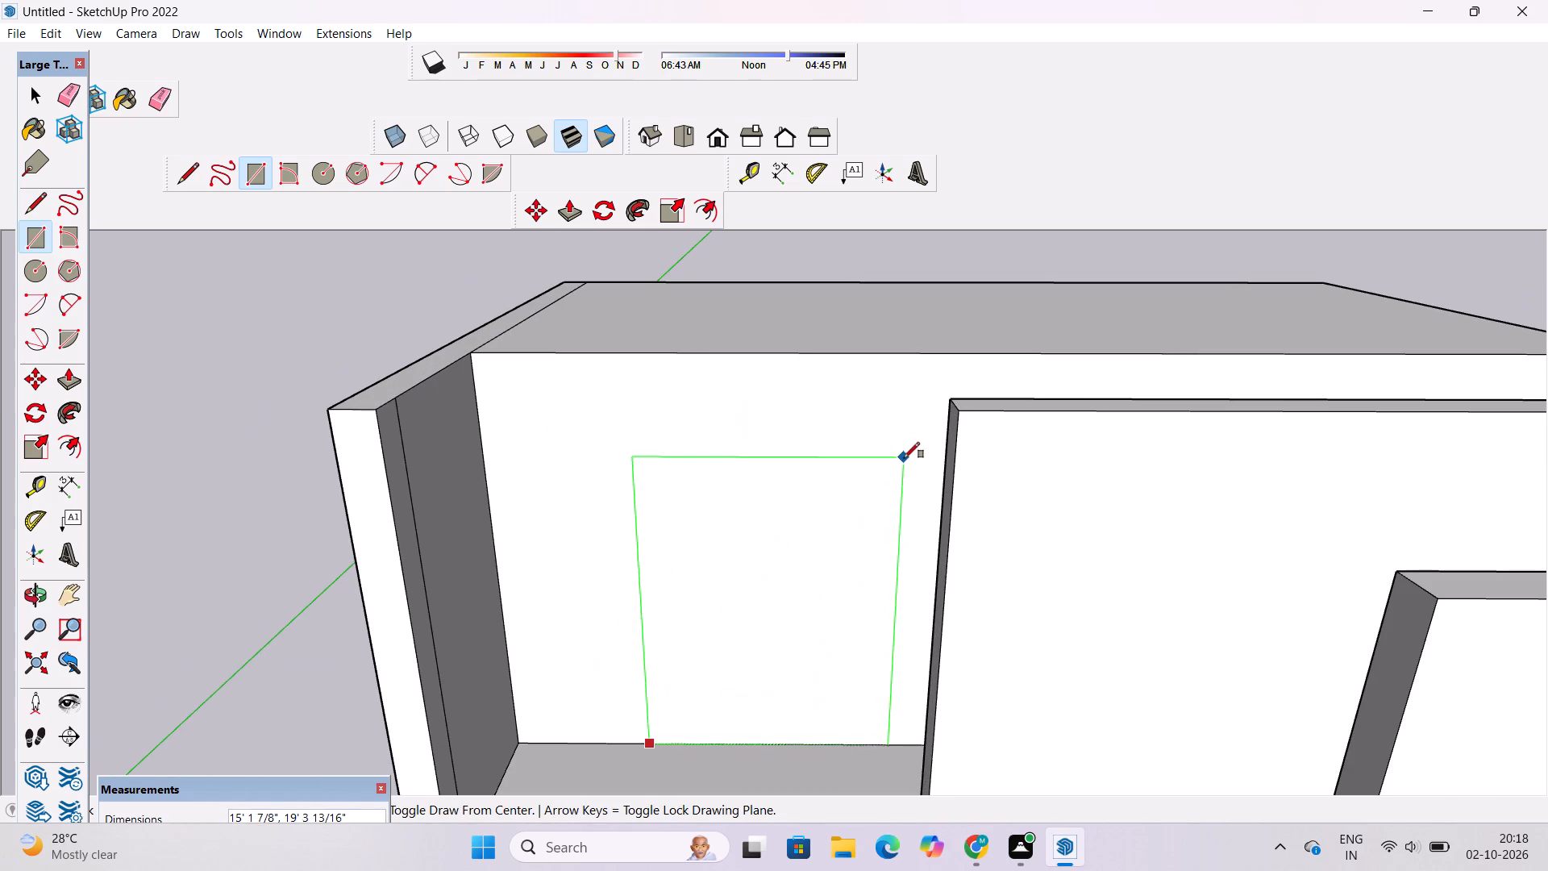
{"action": "left_click", "coordinate": [911, 468]}
Offset the new rectangle's outline 6" inward to form a frame.
{"action": "type", "text": "of"}
{"action": "left_click", "coordinate": [845, 475]}
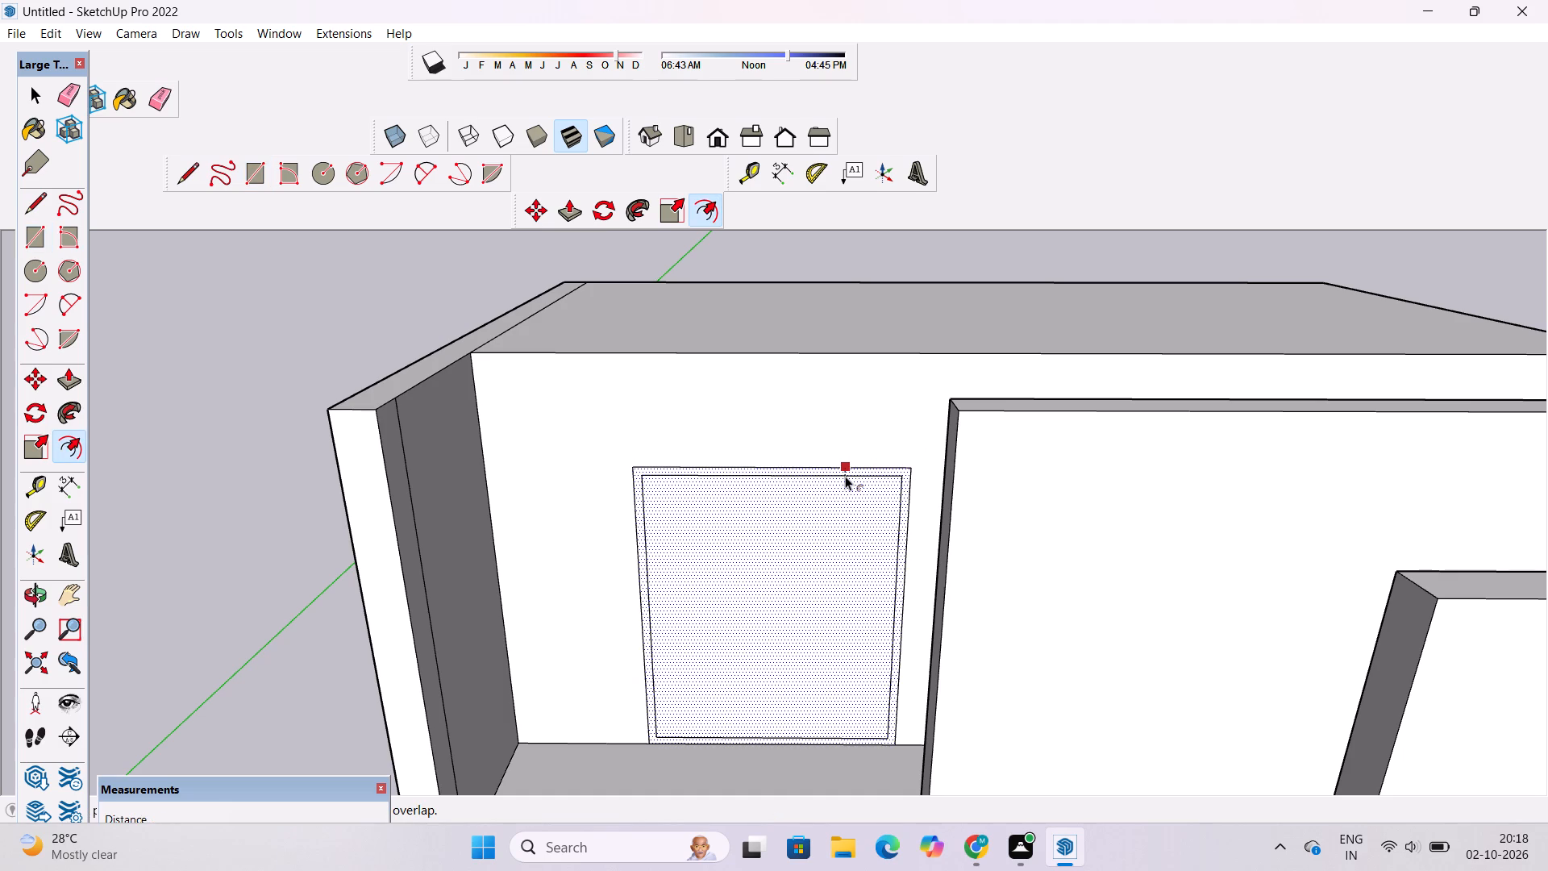
{"action": "type", "text": "6\""}
{"action": "key", "text": "Return"}
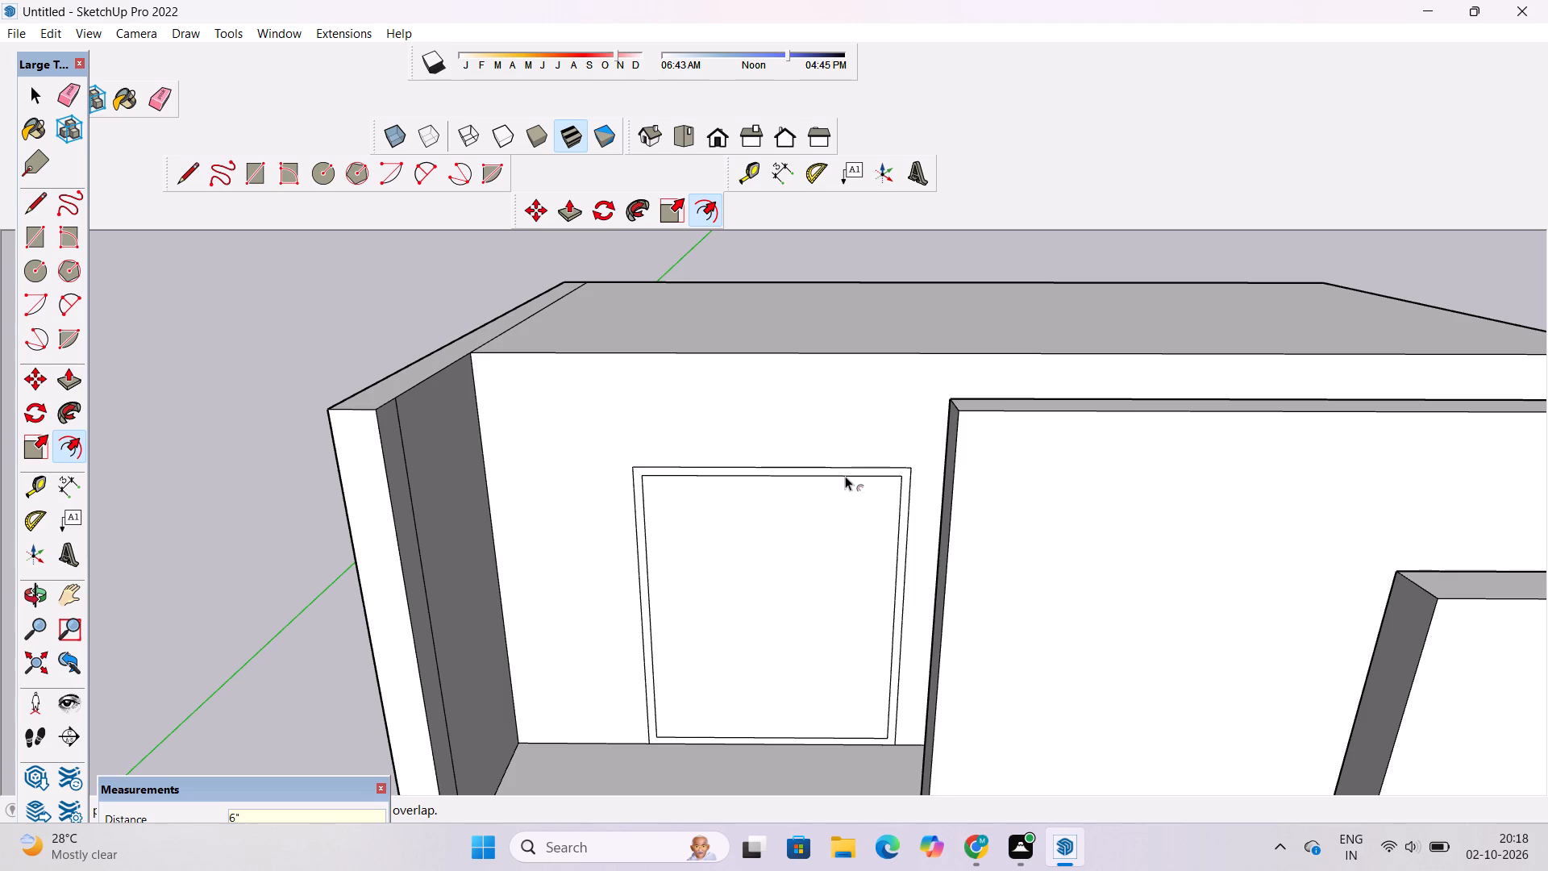
{"action": "scroll", "coordinate": [779, 531], "scroll_direction": "down", "scroll_amount": 2}
{"action": "key", "text": "space"}
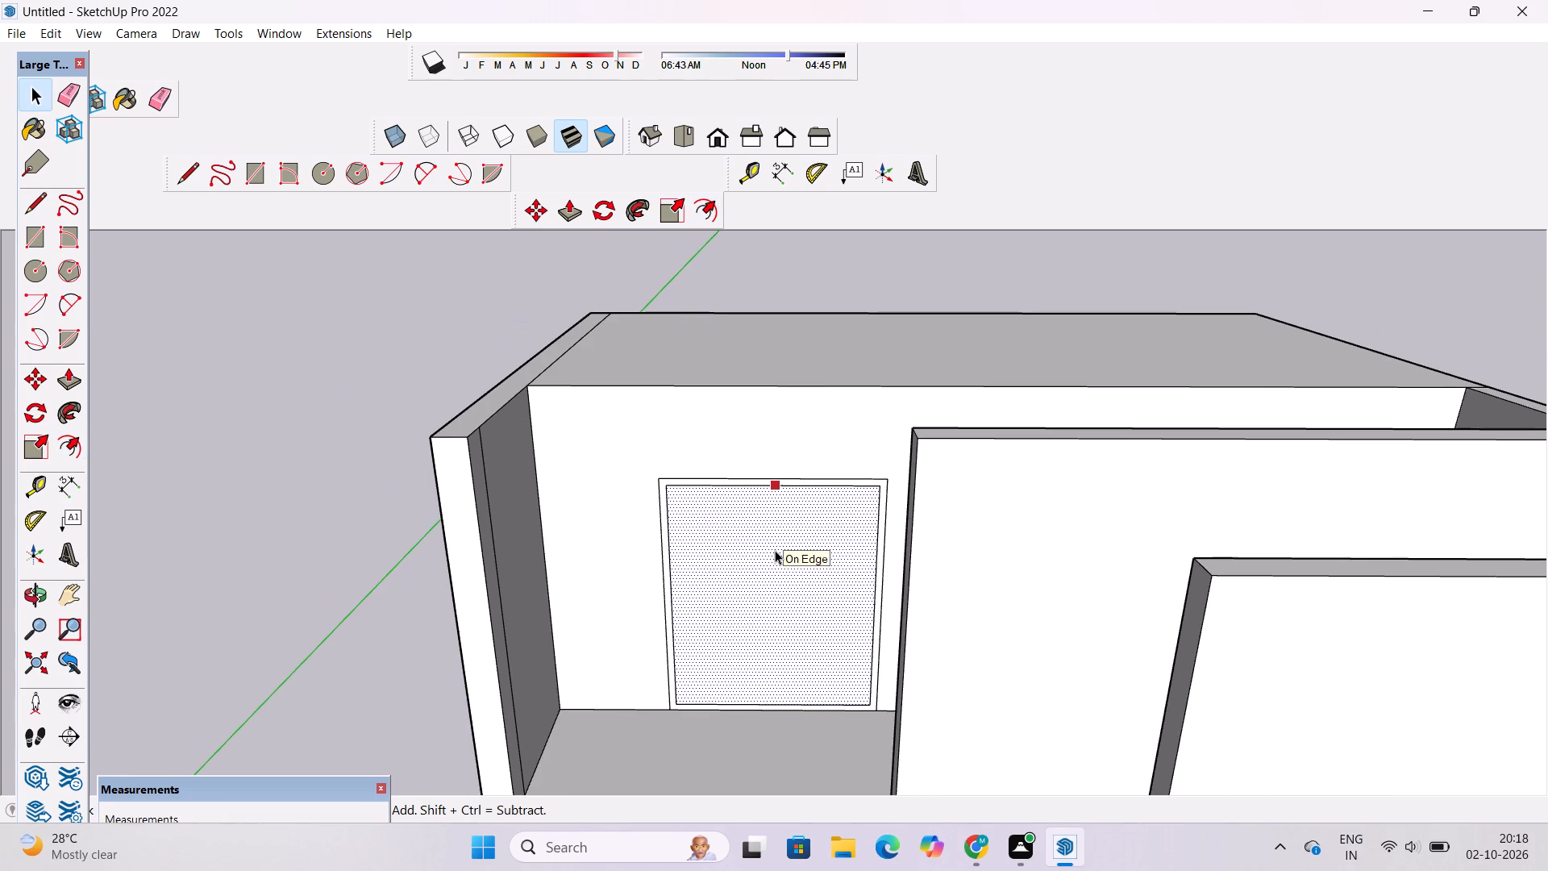
Place a vertical guide 5' in from the left edge of the inner rectangle.
{"action": "type", "text": "t"}
{"action": "scroll", "coordinate": [736, 572], "scroll_direction": "down", "scroll_amount": 2}
{"action": "scroll", "coordinate": [705, 654], "scroll_direction": "up", "scroll_amount": 4}
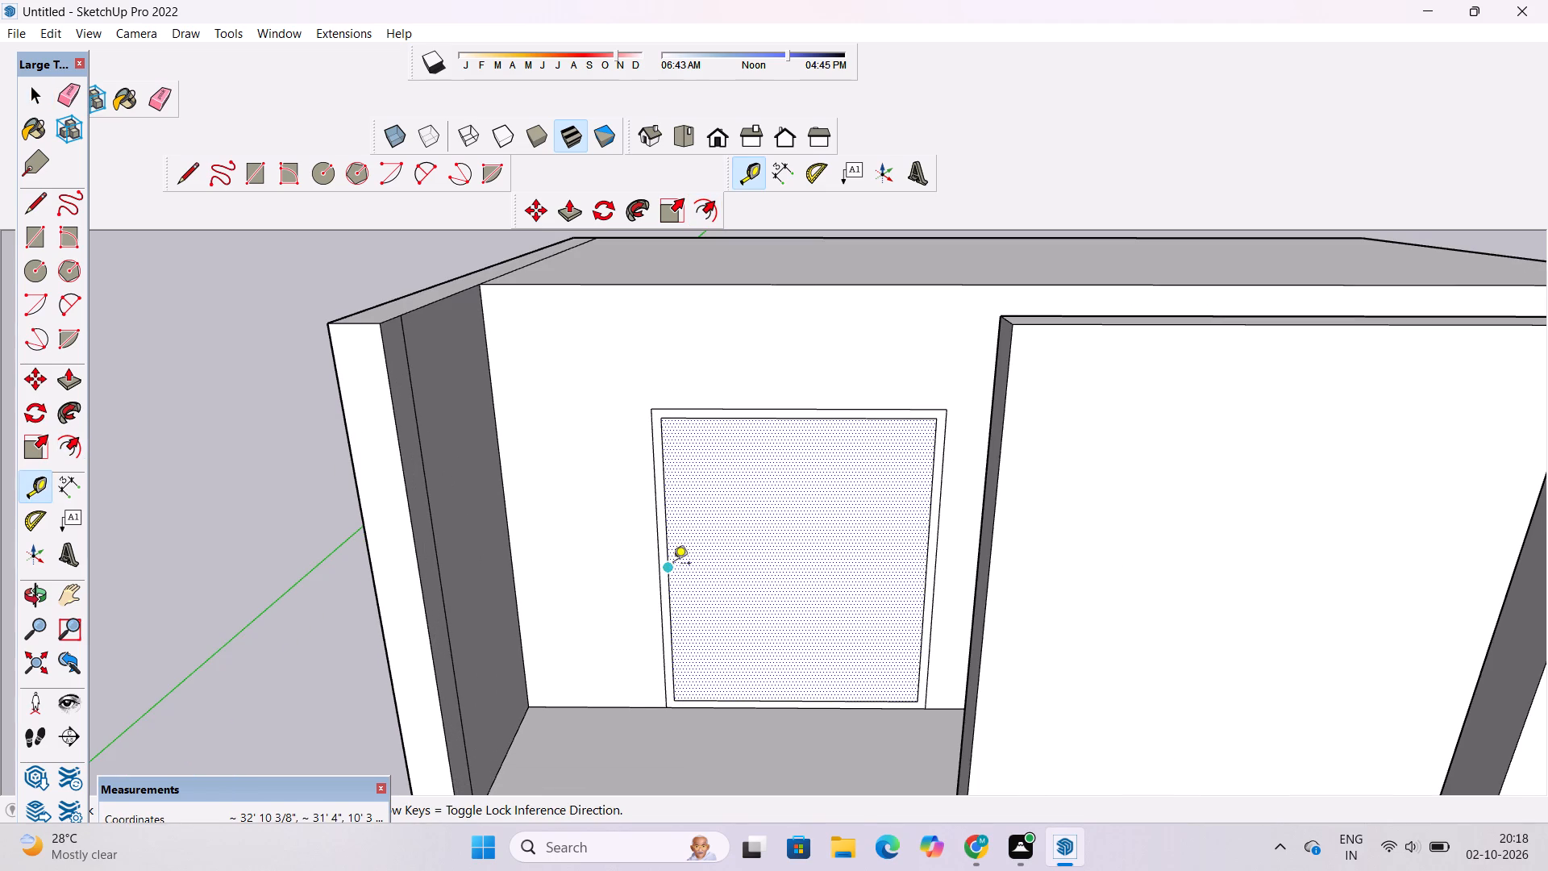
{"action": "left_click", "coordinate": [668, 570]}
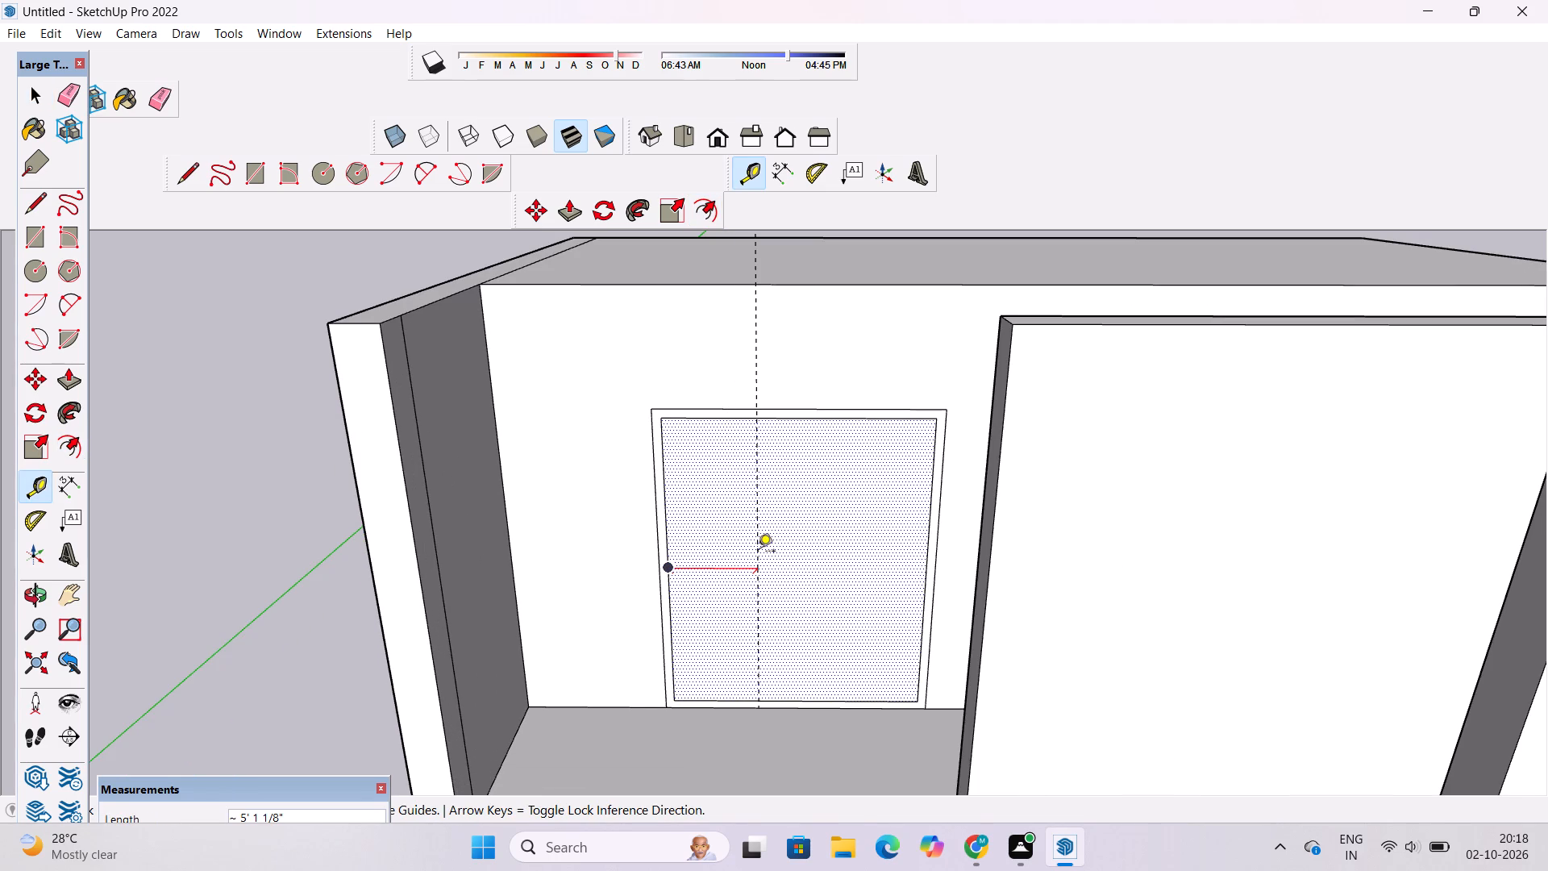
{"action": "type", "text": "5'"}
{"action": "key", "text": "Return"}
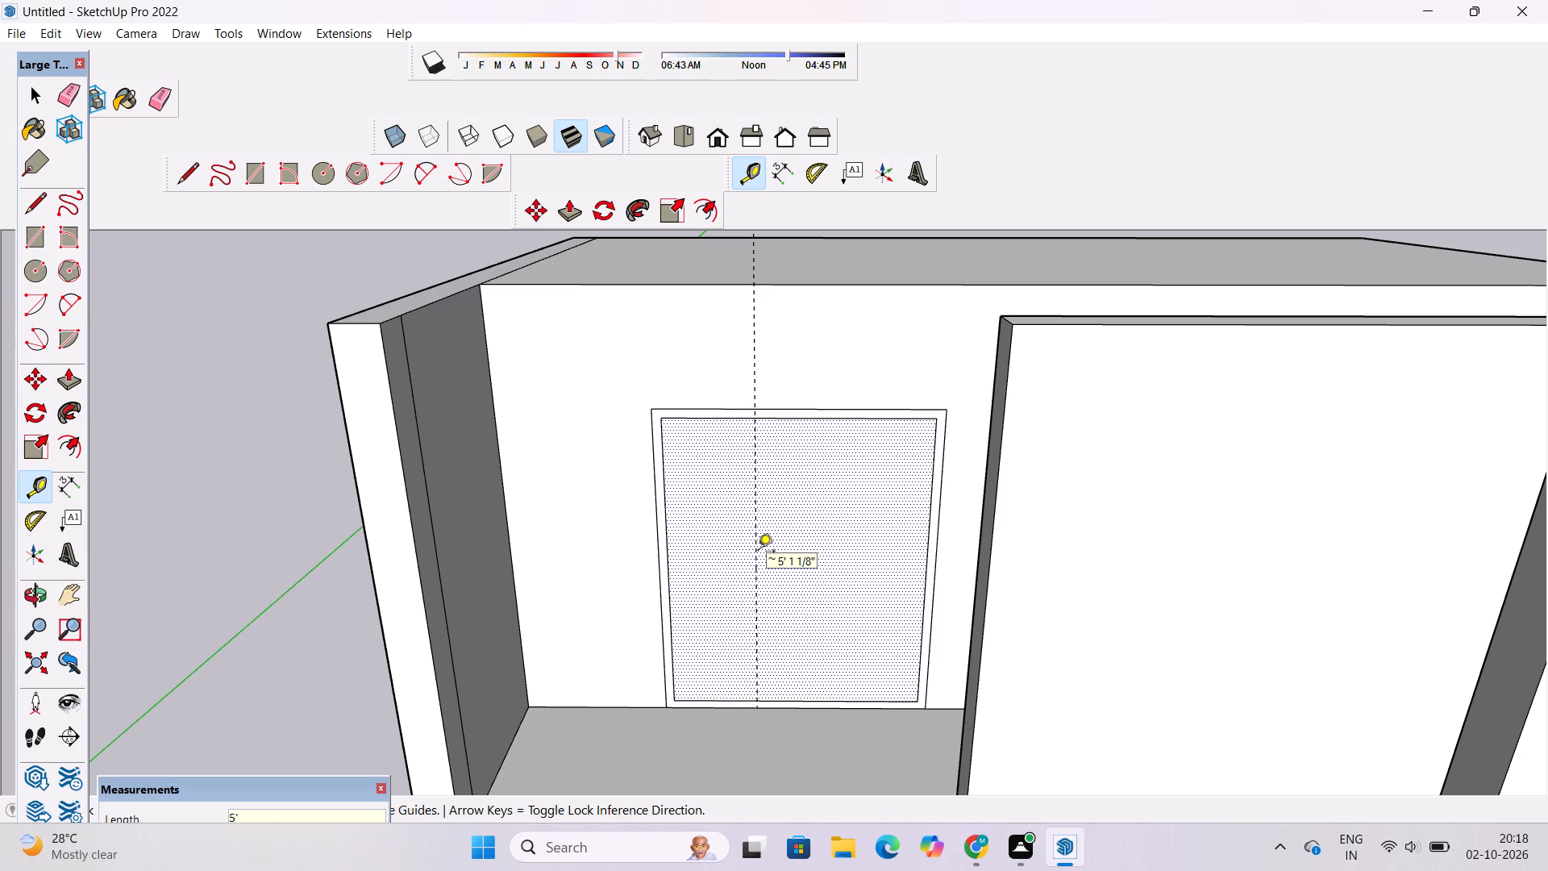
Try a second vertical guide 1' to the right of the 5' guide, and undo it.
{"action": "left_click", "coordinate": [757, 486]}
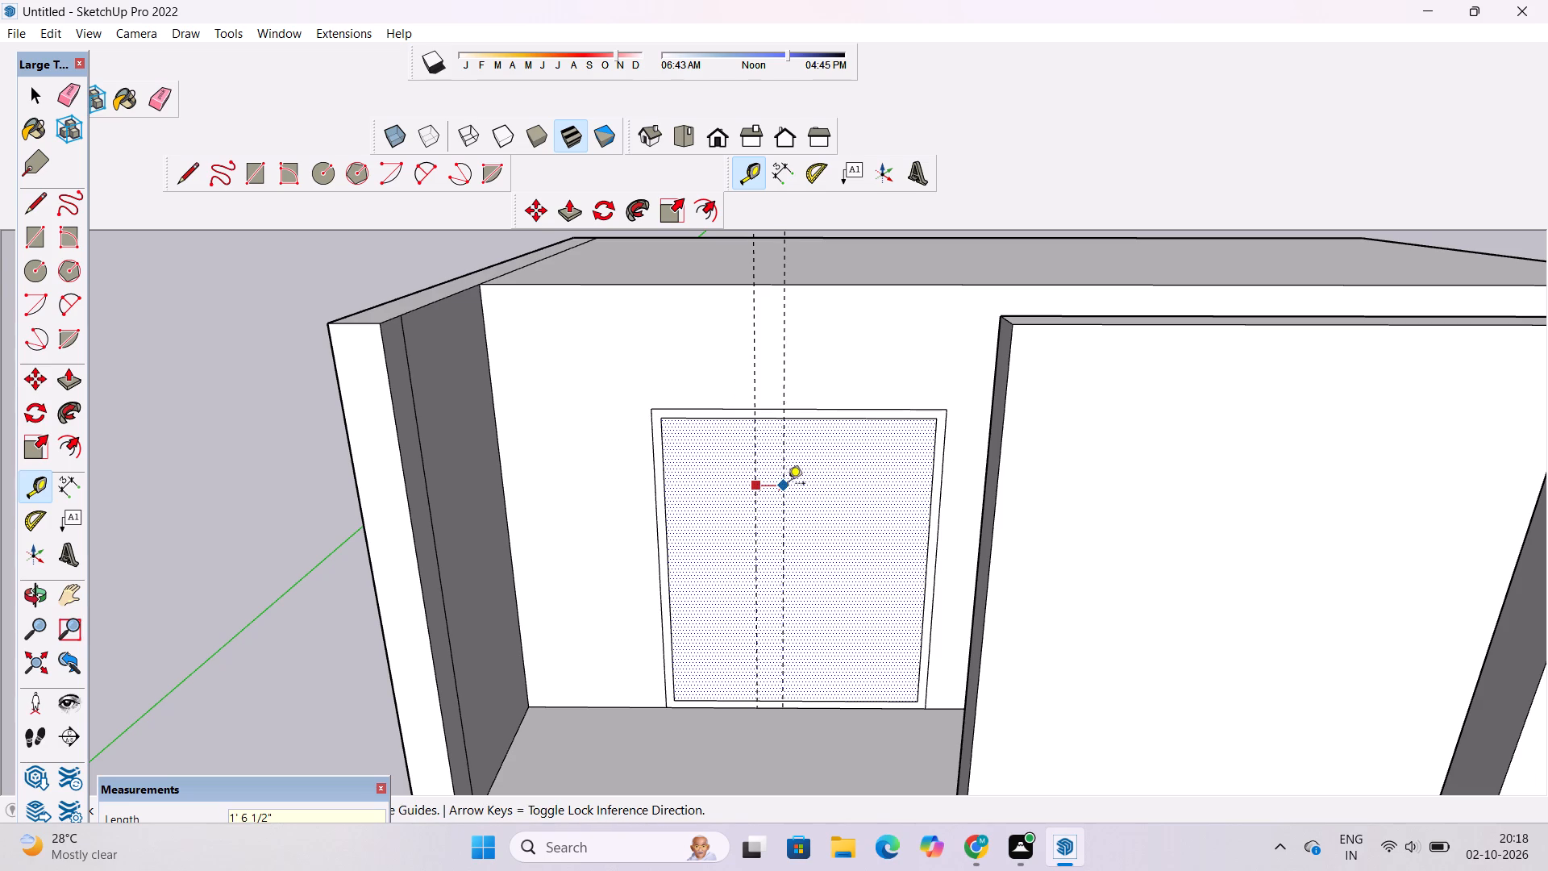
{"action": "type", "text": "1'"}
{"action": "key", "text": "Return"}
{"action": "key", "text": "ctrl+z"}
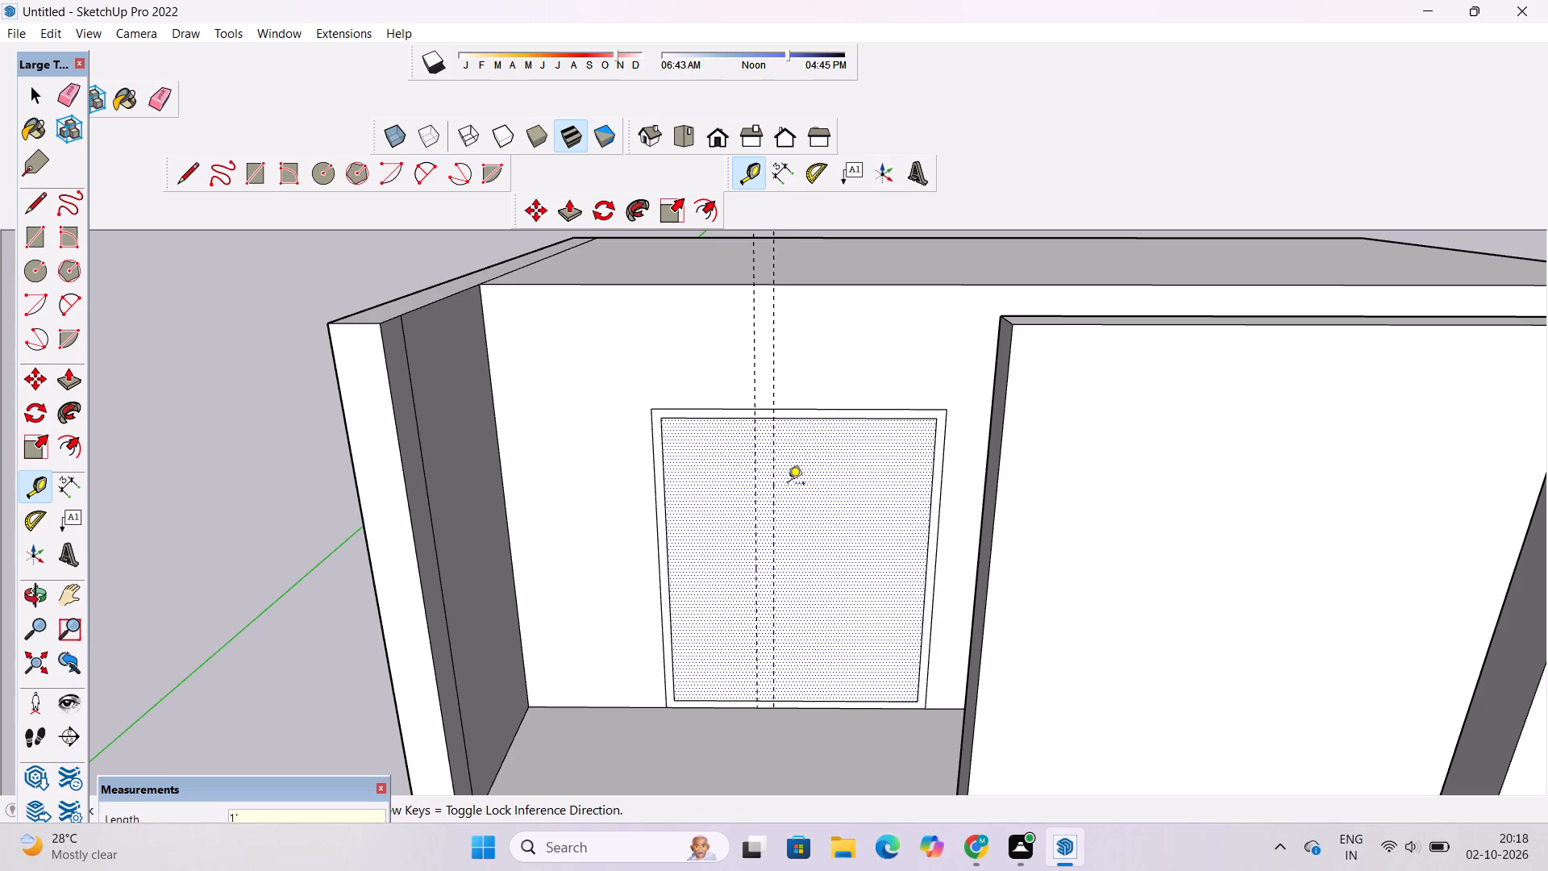
Place a second vertical guide 6" to the right of the 5' guide.
{"action": "left_click", "coordinate": [759, 440]}
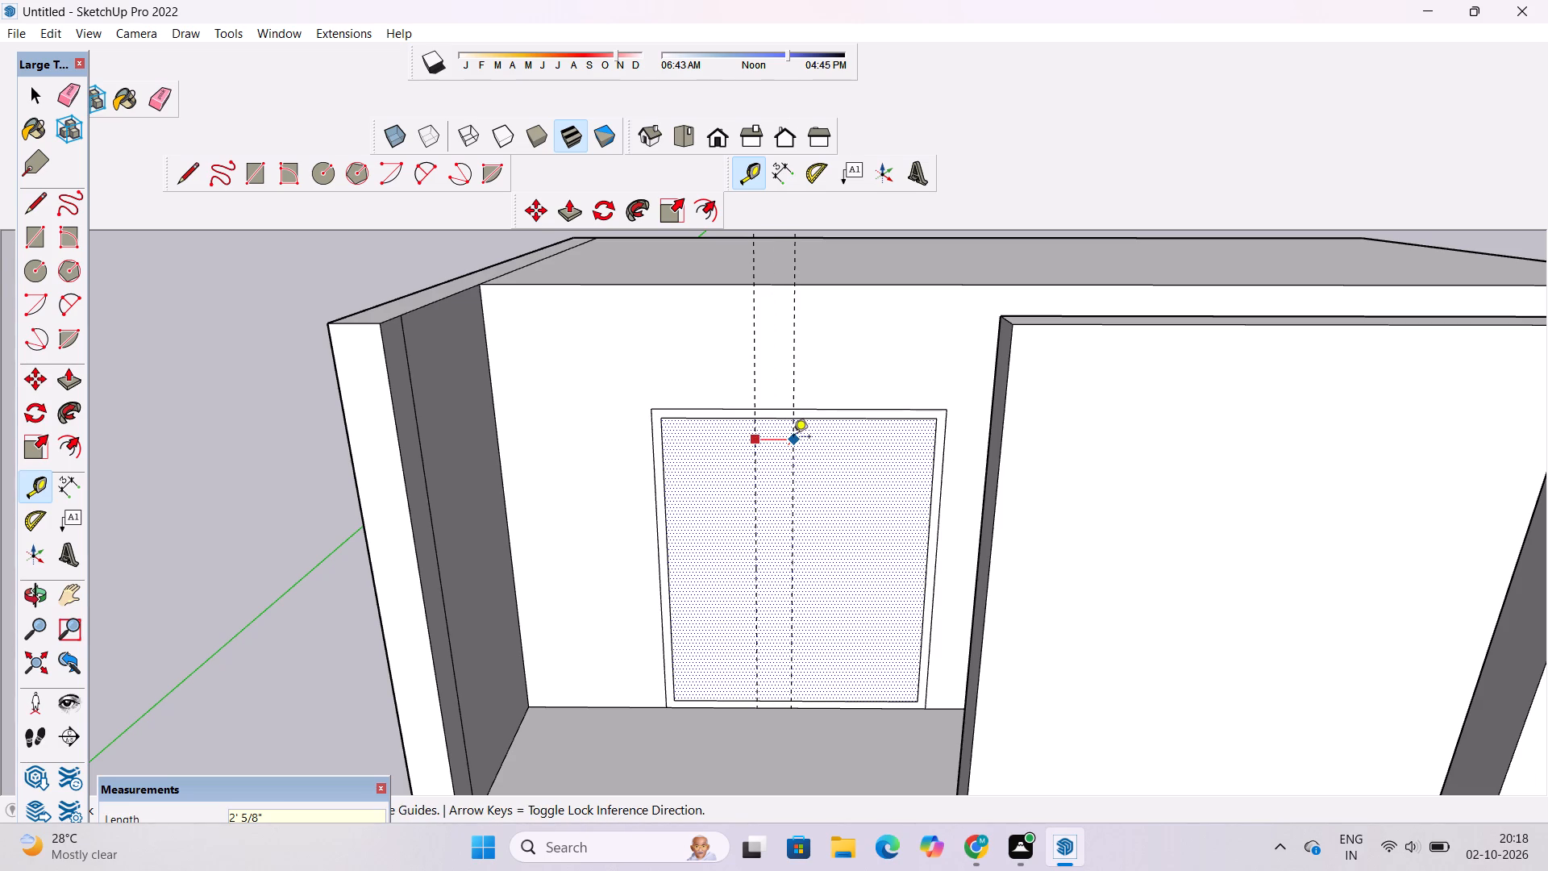
{"action": "type", "text": "6\""}
{"action": "key", "text": "Return"}
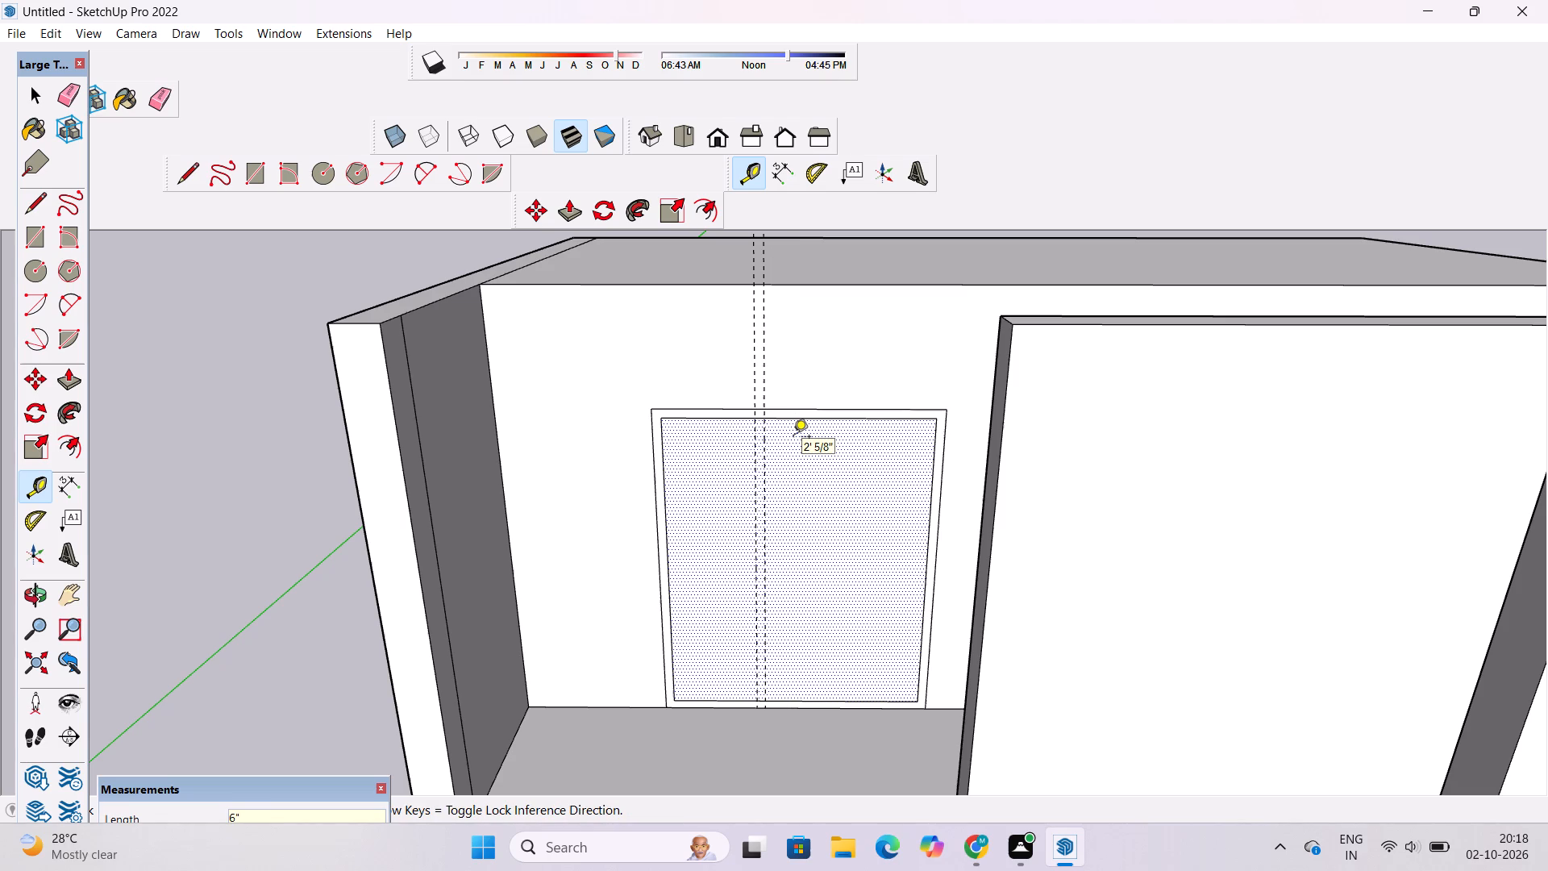
Place a pair of vertical guides, one 5' in from the inner rectangle's right edge and one 5" back toward that edge.
{"action": "scroll", "coordinate": [868, 563], "scroll_direction": "up", "scroll_amount": 4}
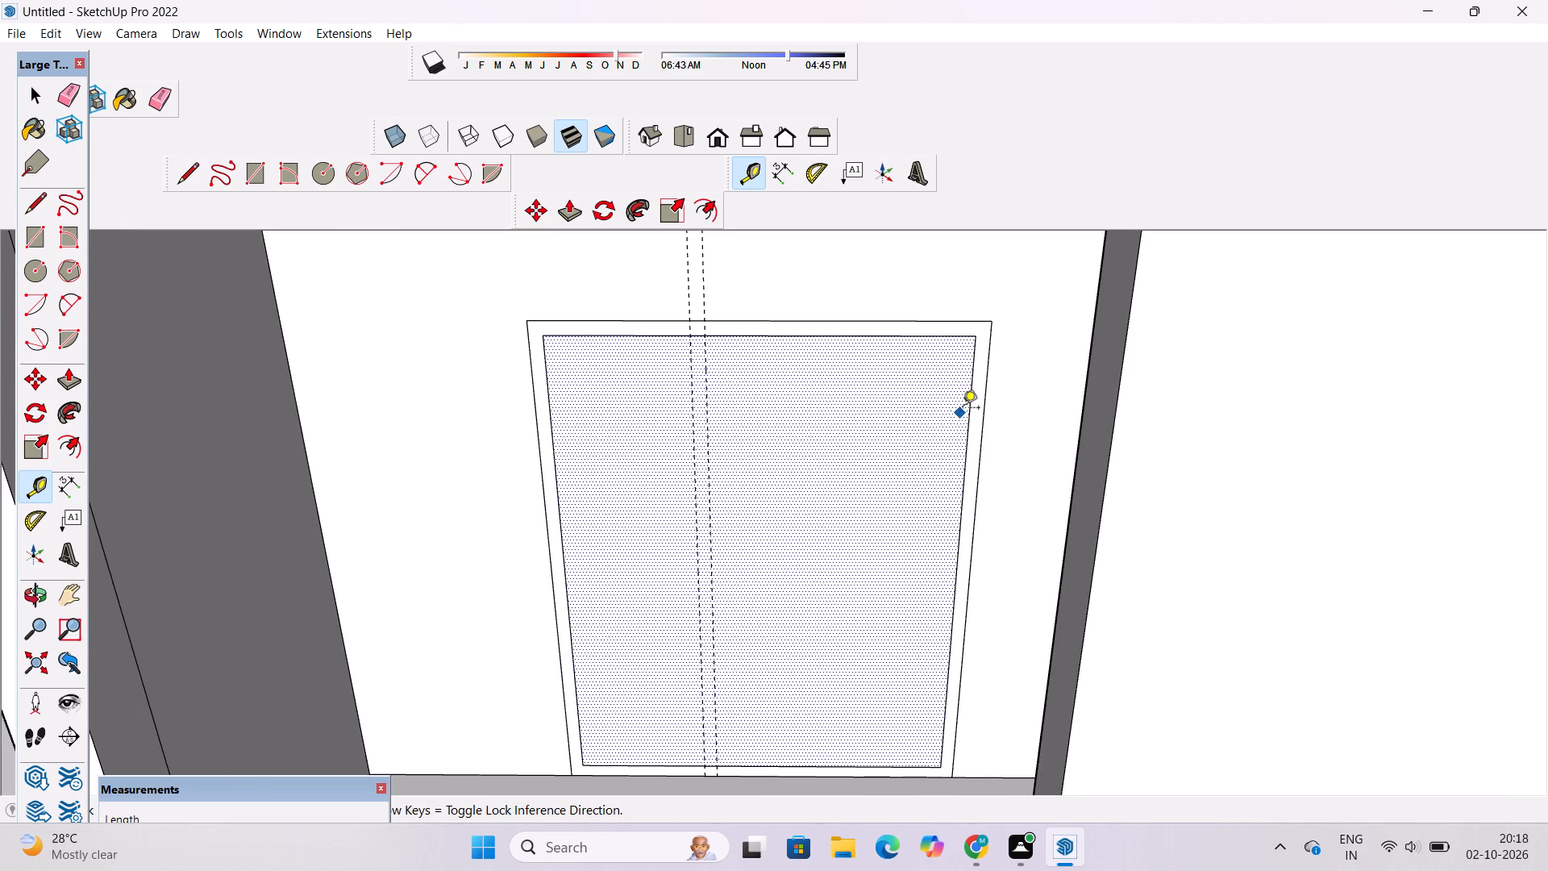
{"action": "left_click", "coordinate": [968, 402]}
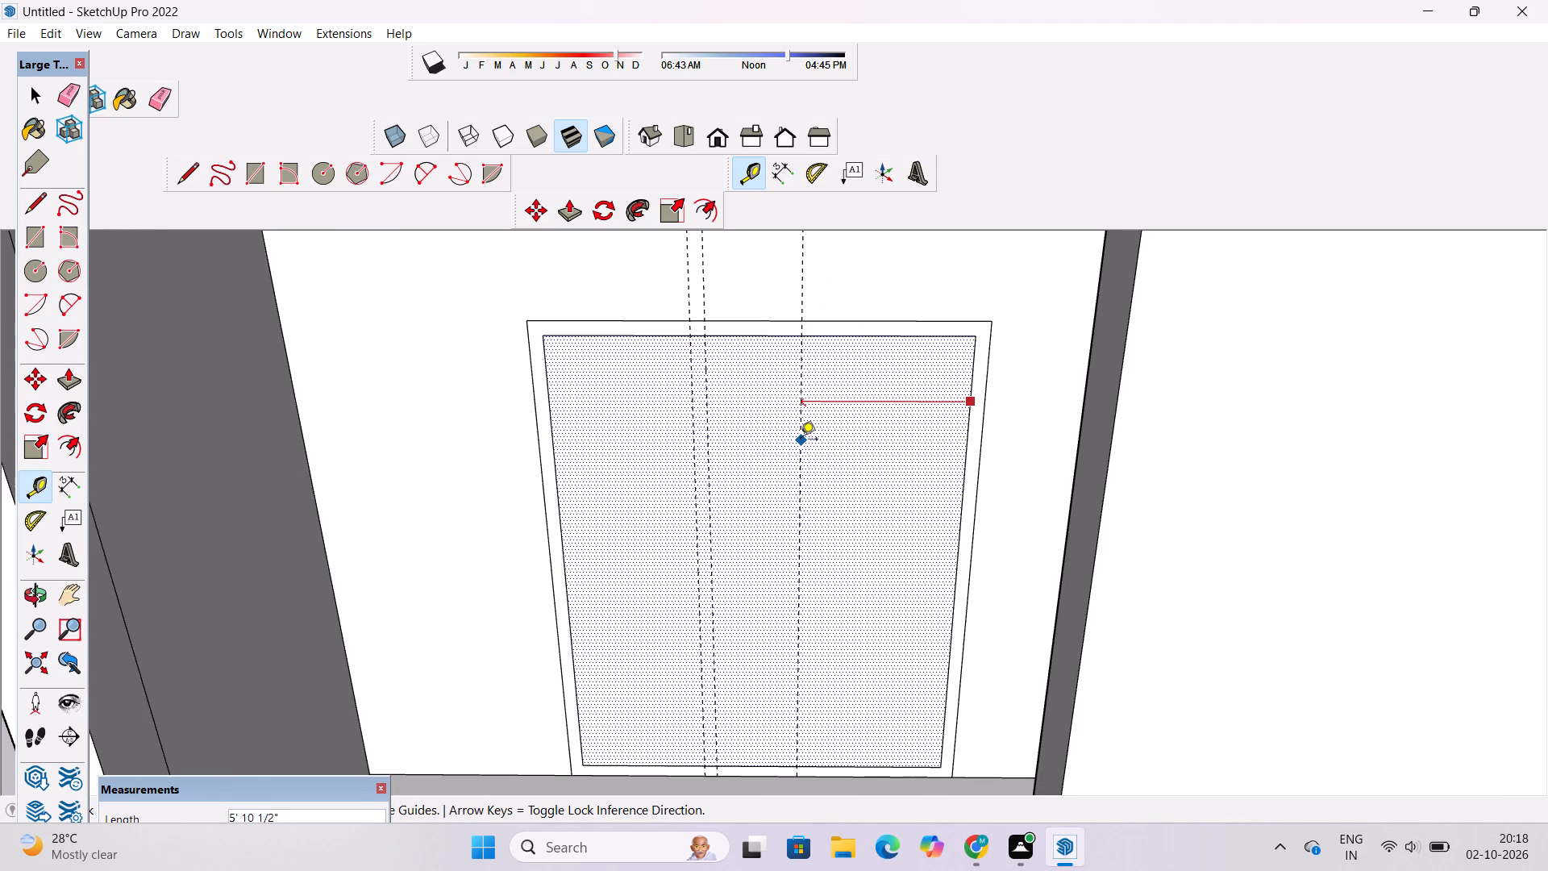
{"action": "type", "text": "5'"}
{"action": "key", "text": "Return"}
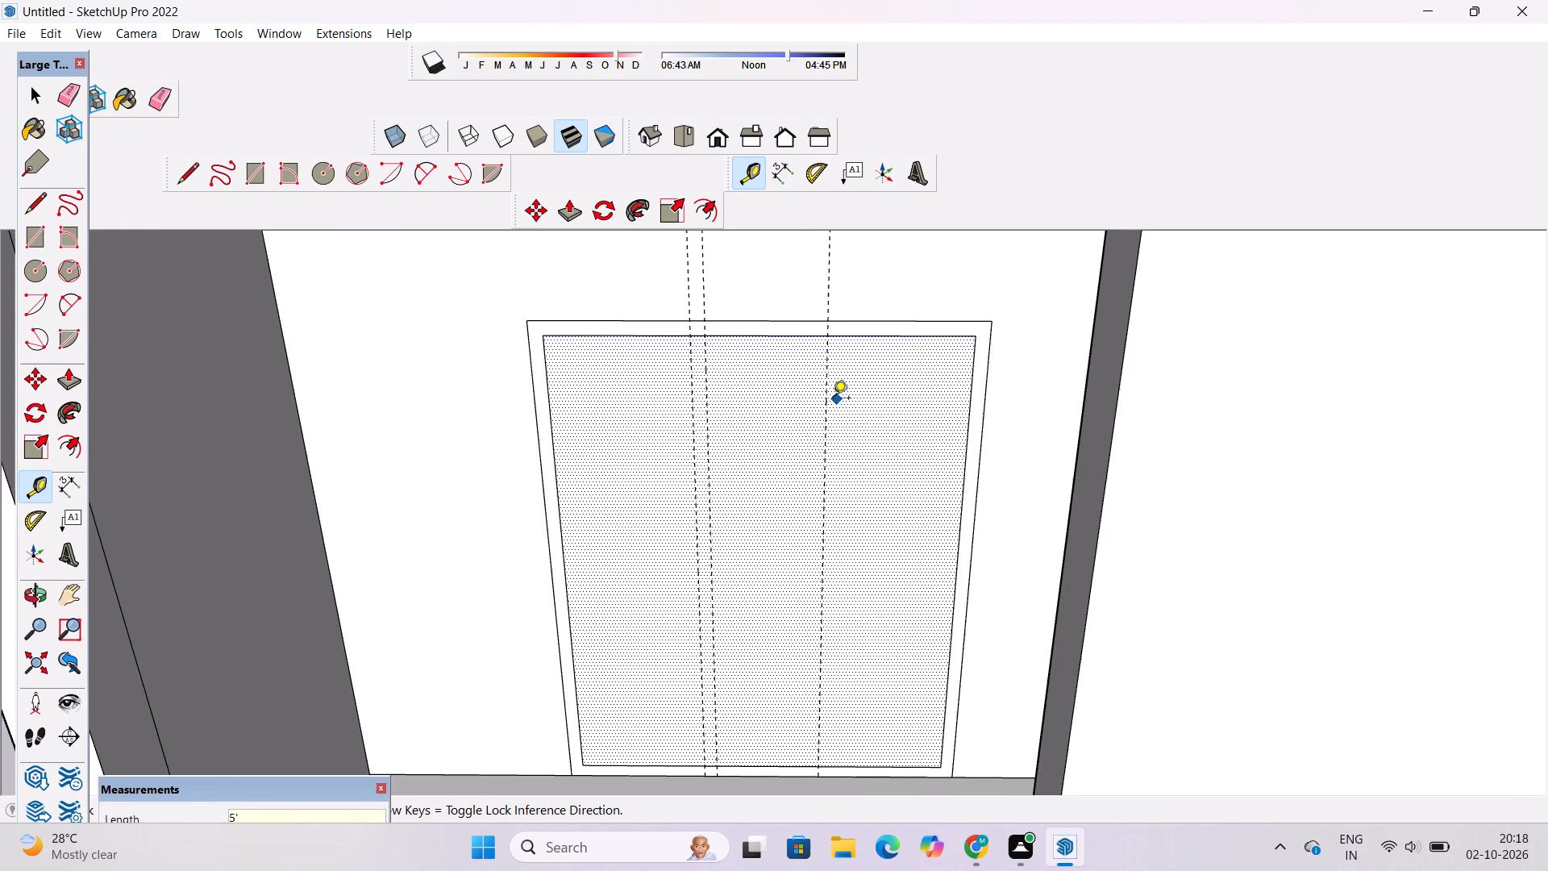
{"action": "left_click", "coordinate": [823, 394]}
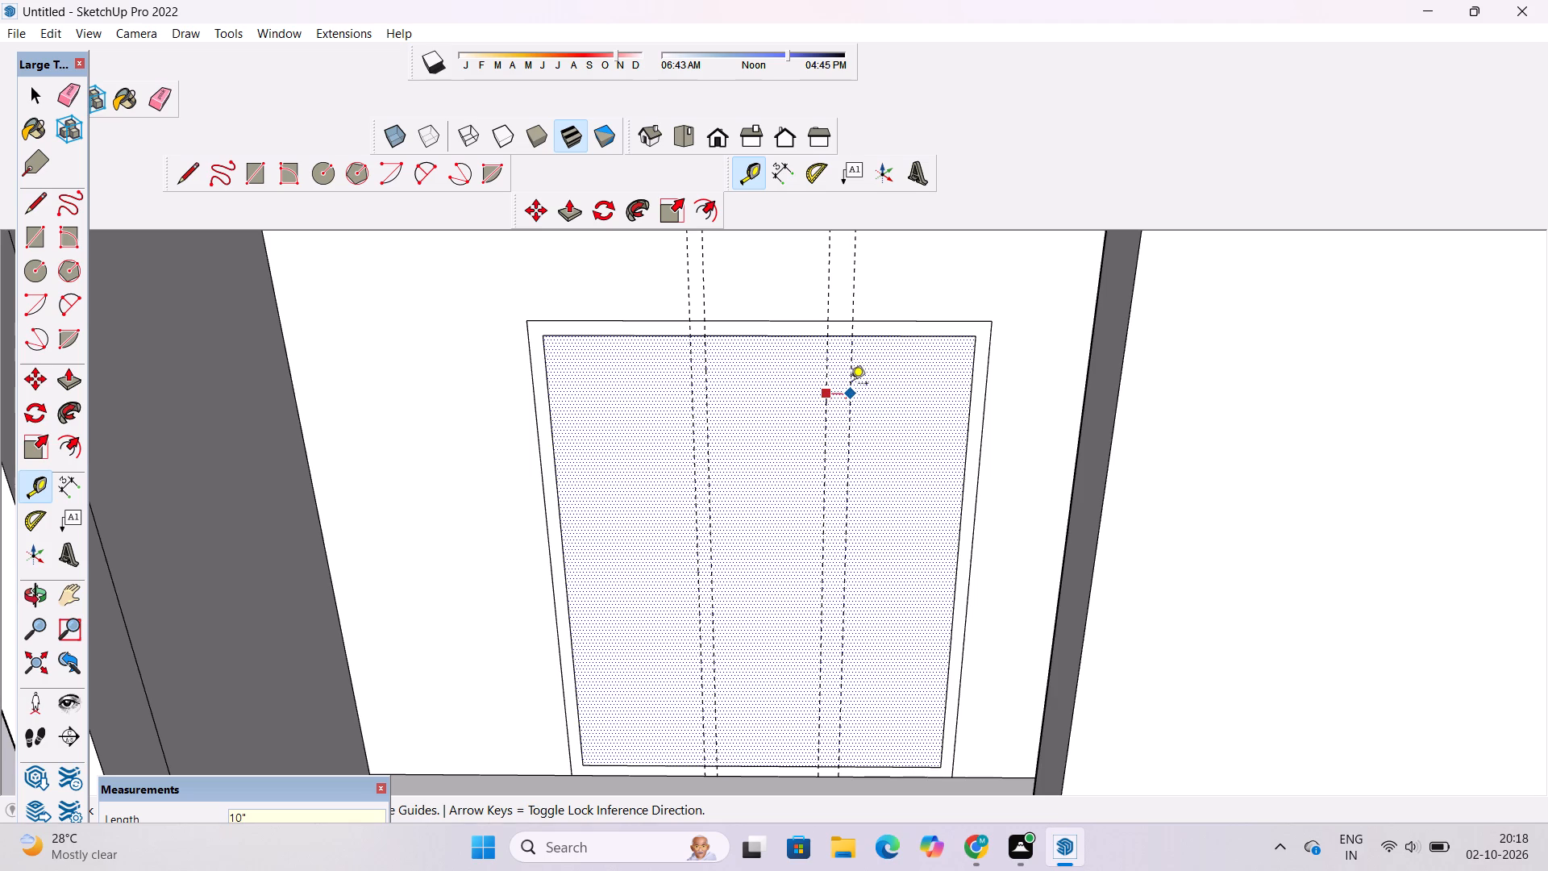
{"action": "type", "text": "5\""}
{"action": "key", "text": "Return"}
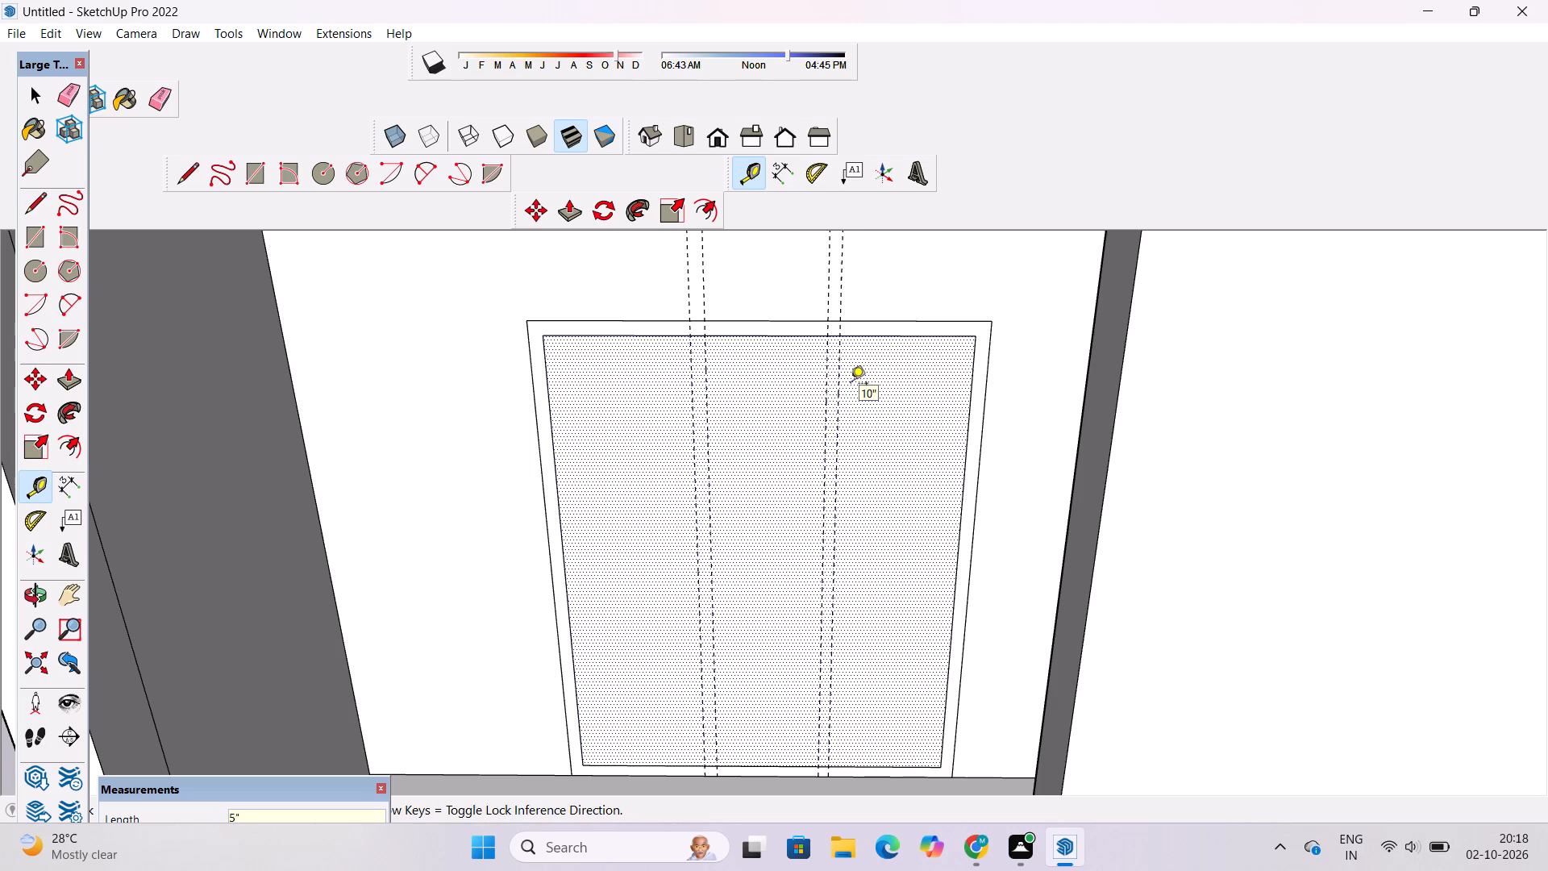
Place a horizontal guide 5' below the top edge of the inner rectangle.
{"action": "scroll", "coordinate": [847, 400], "scroll_direction": "down", "scroll_amount": 7}
{"action": "scroll", "coordinate": [759, 645], "scroll_direction": "up", "scroll_amount": 7}
{"action": "scroll", "coordinate": [738, 648], "scroll_direction": "down", "scroll_amount": 6}
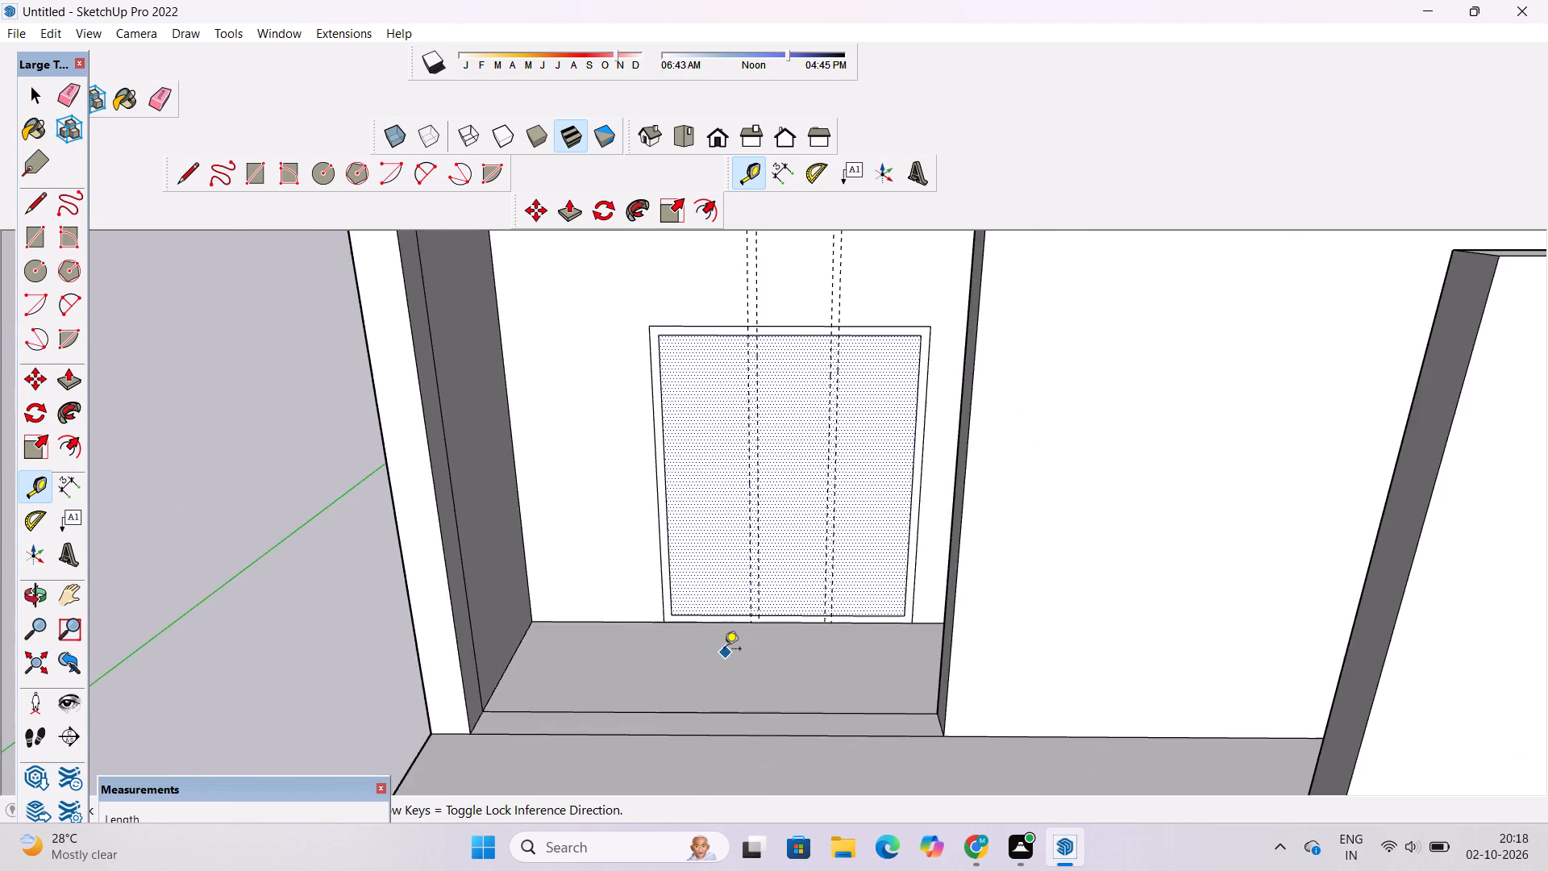
{"action": "scroll", "coordinate": [719, 644], "scroll_direction": "down", "scroll_amount": 3}
{"action": "scroll", "coordinate": [834, 367], "scroll_direction": "up", "scroll_amount": 4}
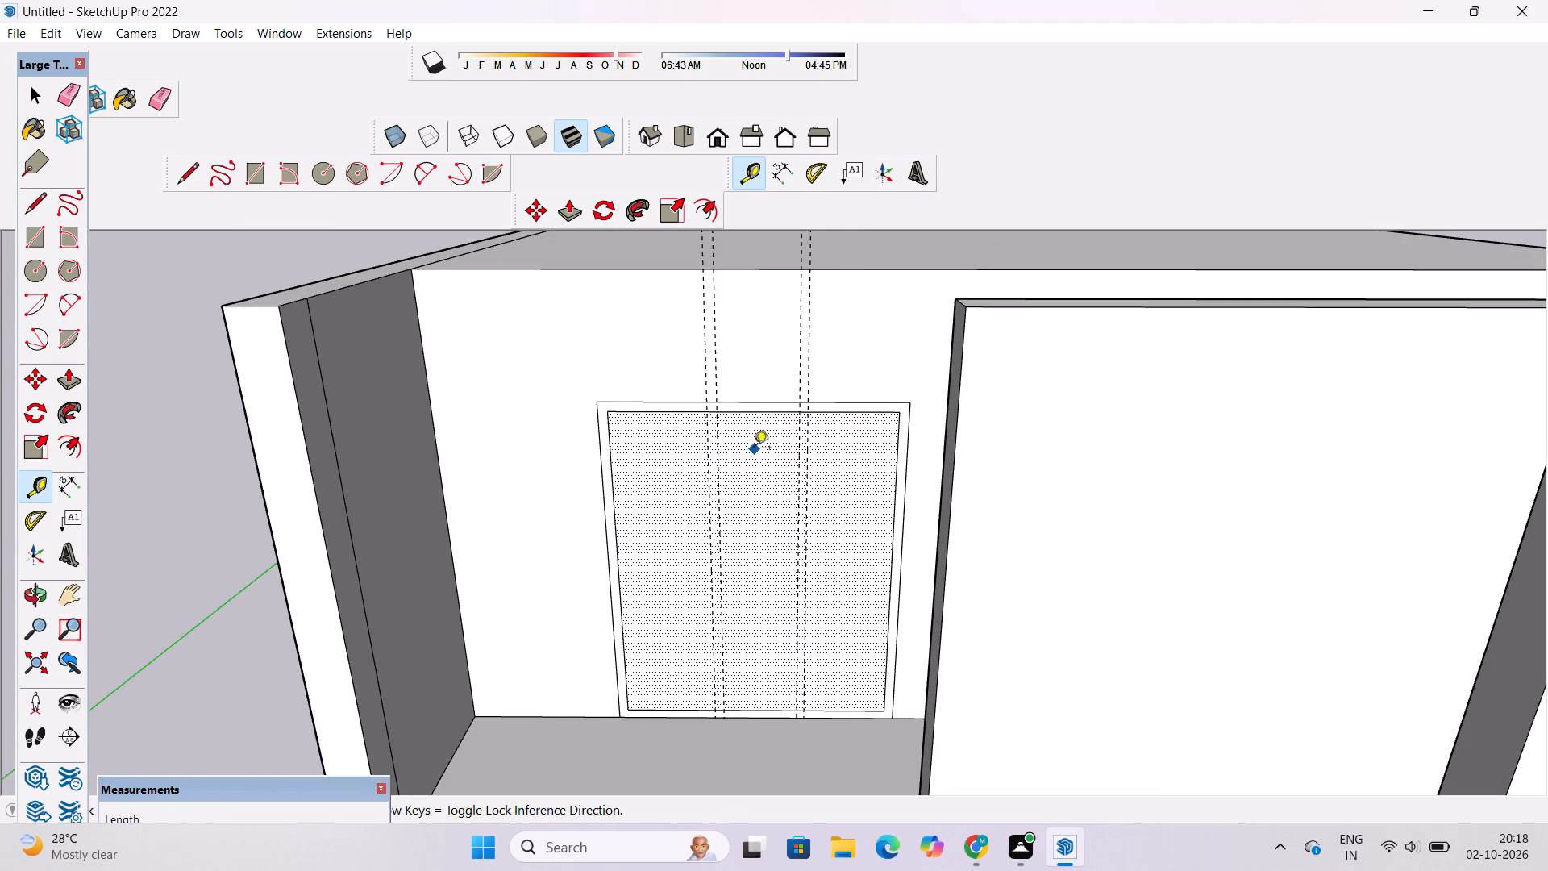
{"action": "scroll", "coordinate": [762, 423], "scroll_direction": "up", "scroll_amount": 5}
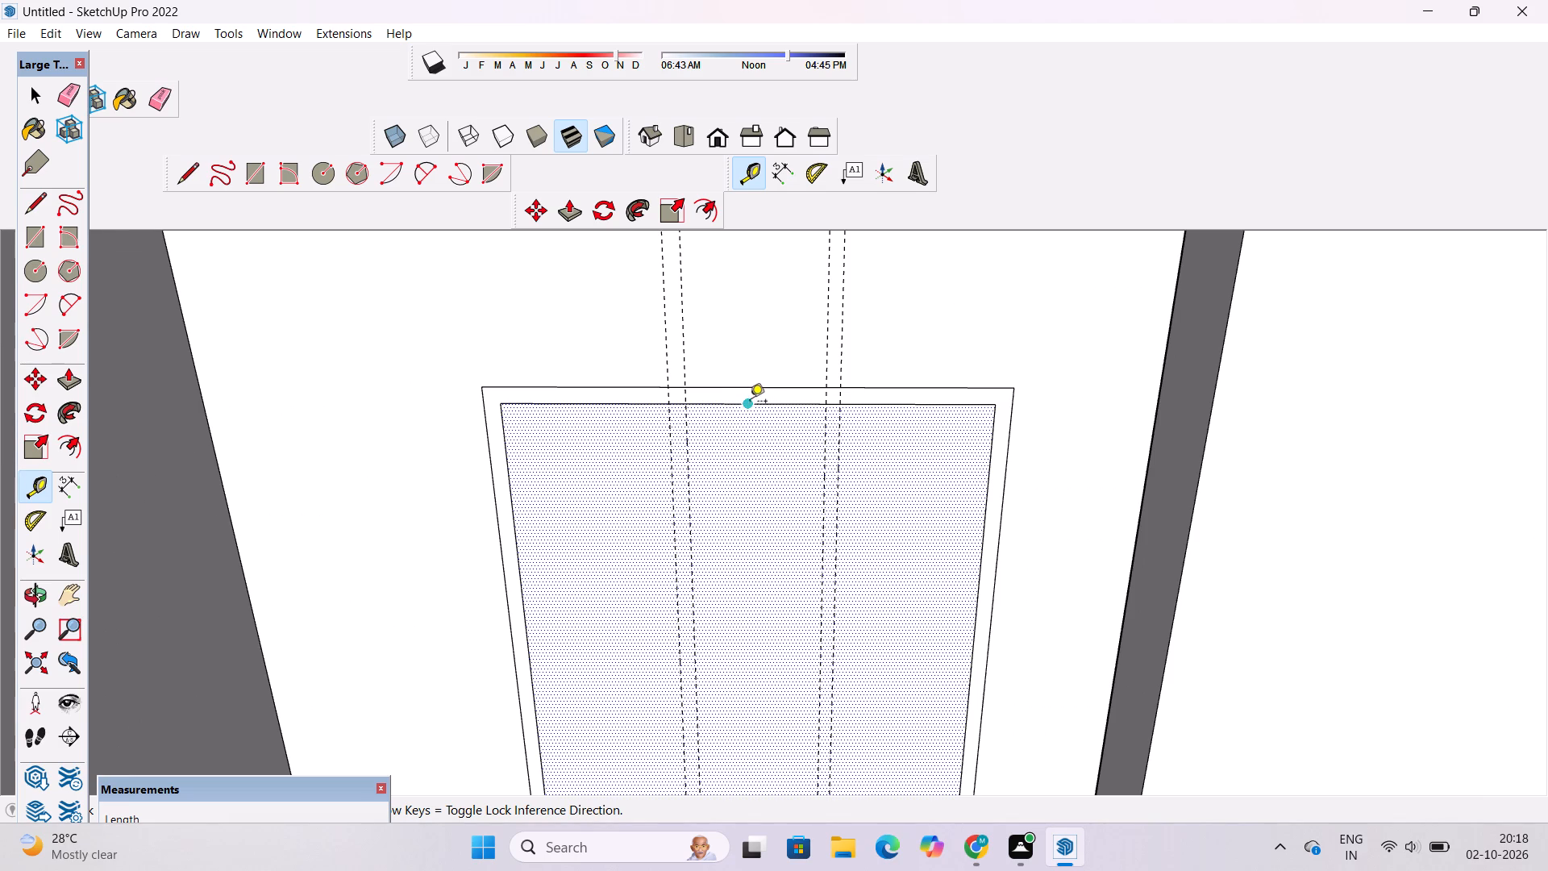
{"action": "left_click", "coordinate": [748, 407]}
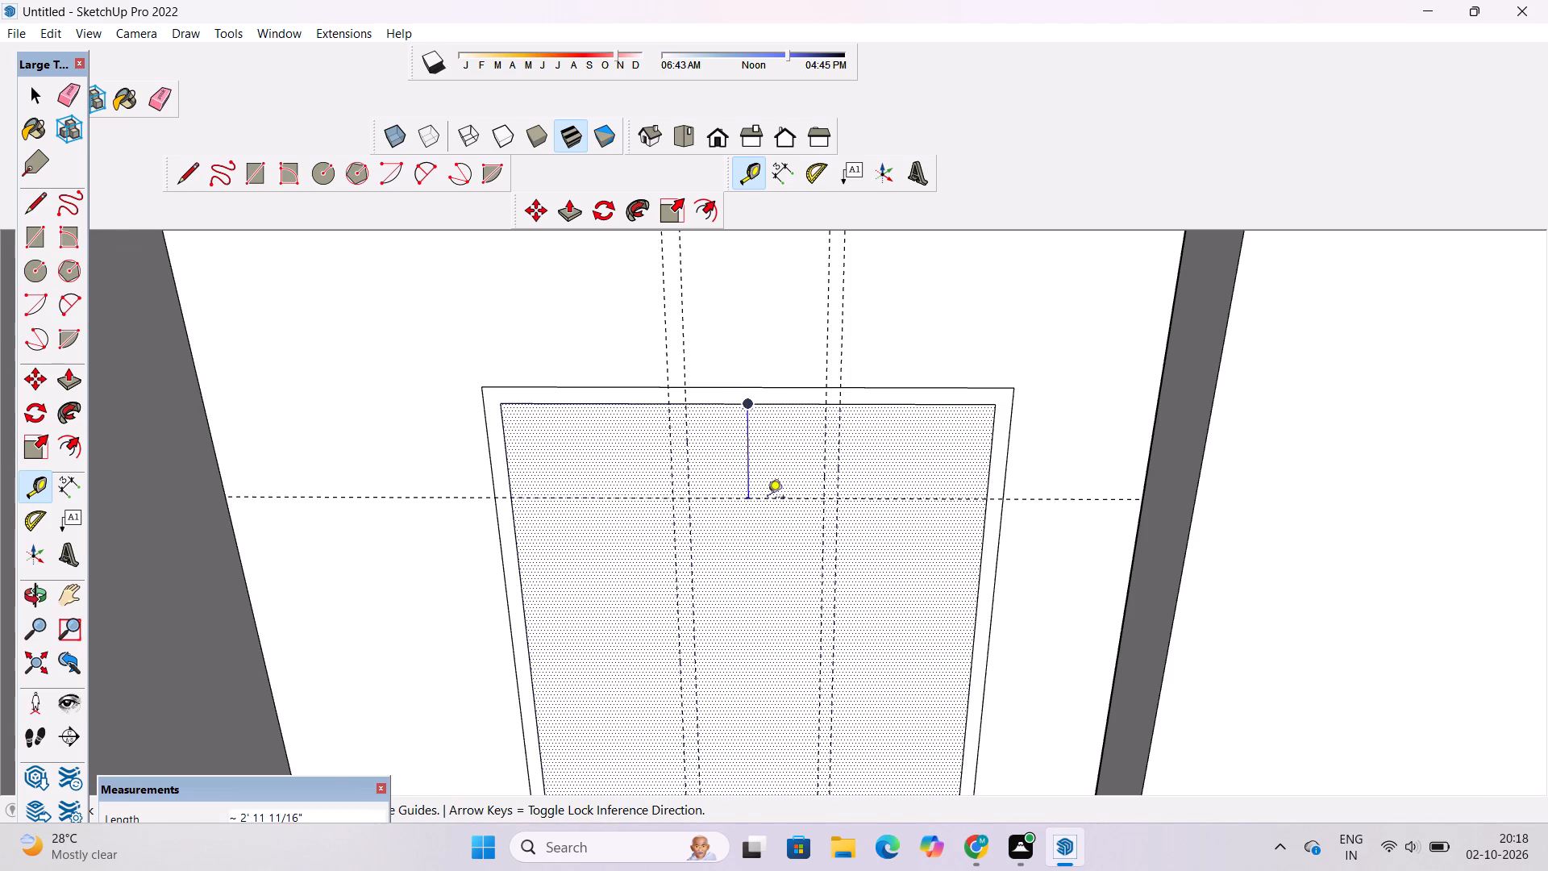
{"action": "scroll", "coordinate": [768, 498], "scroll_direction": "down", "scroll_amount": 8}
{"action": "scroll", "coordinate": [780, 530], "scroll_direction": "up", "scroll_amount": 3}
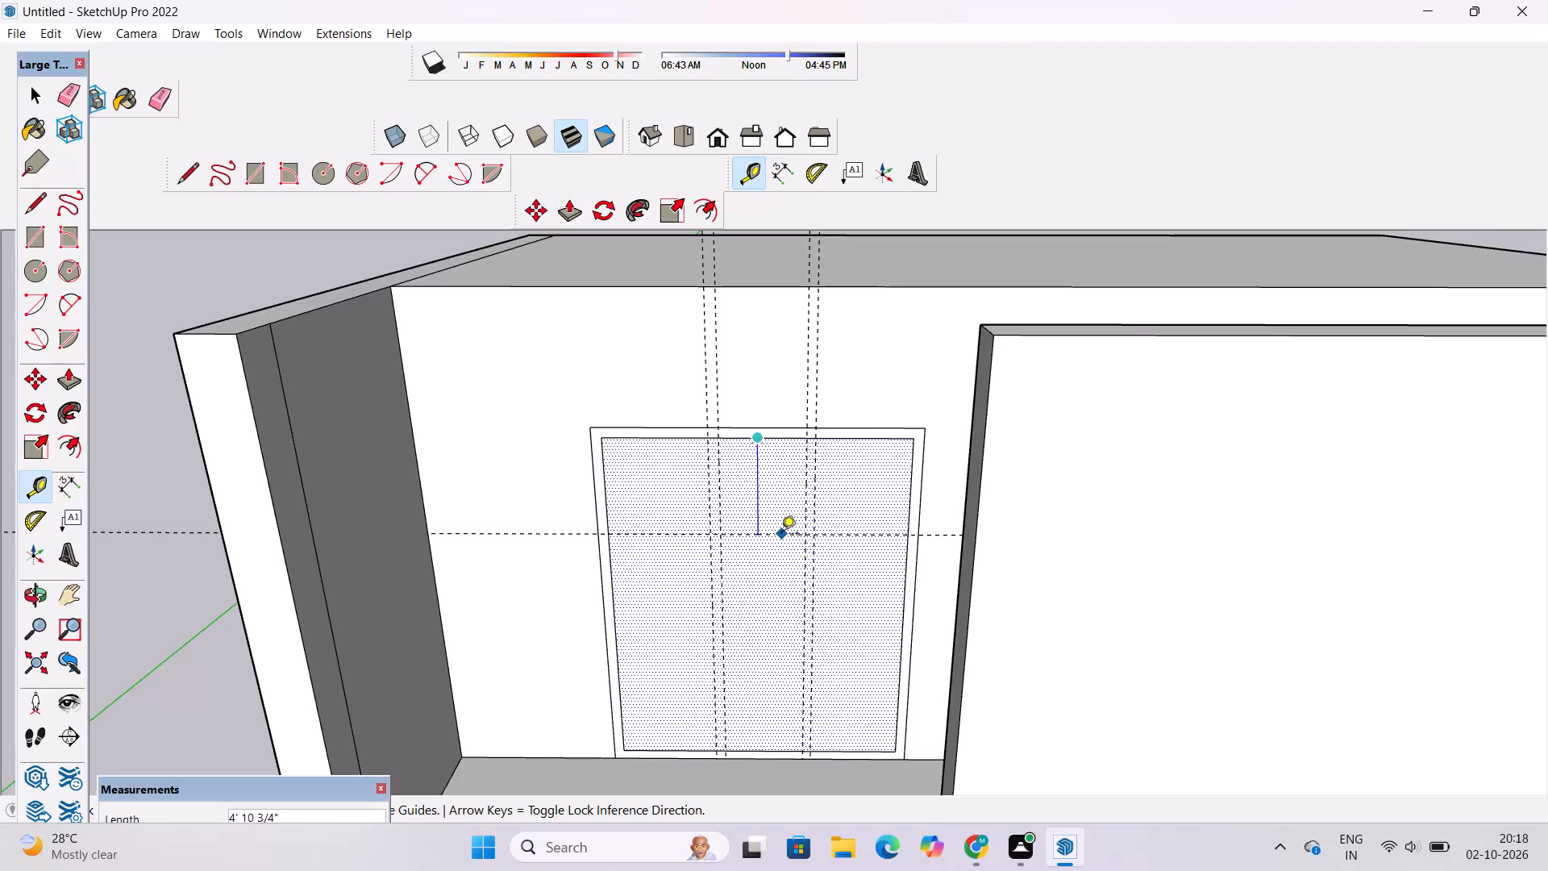
{"action": "type", "text": "5'"}
{"action": "key", "text": "Return"}
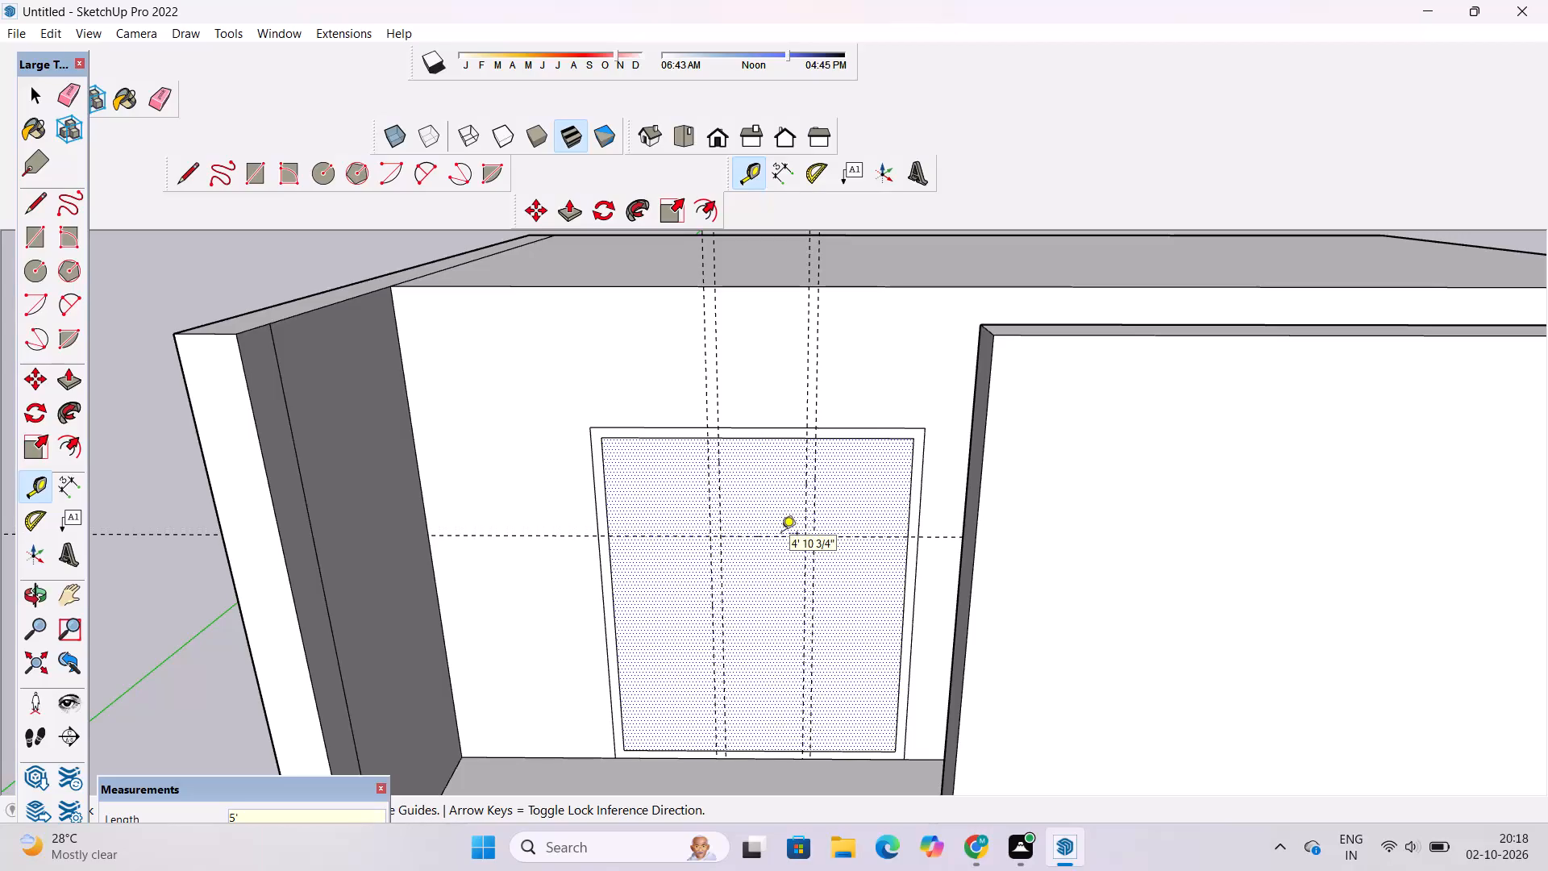
Place a second horizontal guide 3" below the 5' guide.
{"action": "scroll", "coordinate": [783, 540], "scroll_direction": "up", "scroll_amount": 7}
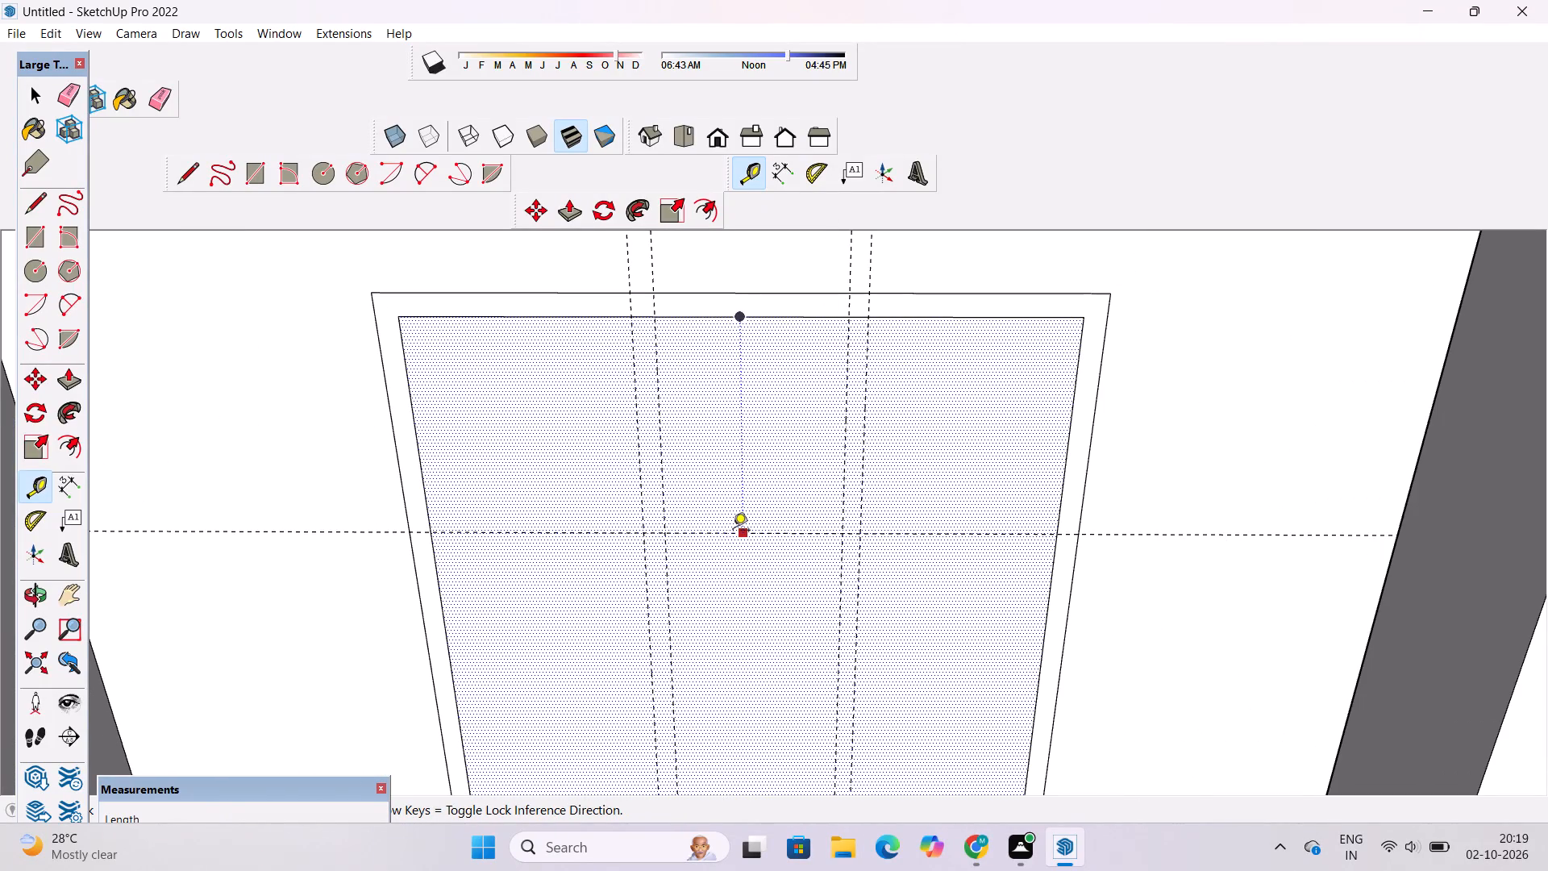
{"action": "left_click", "coordinate": [722, 531]}
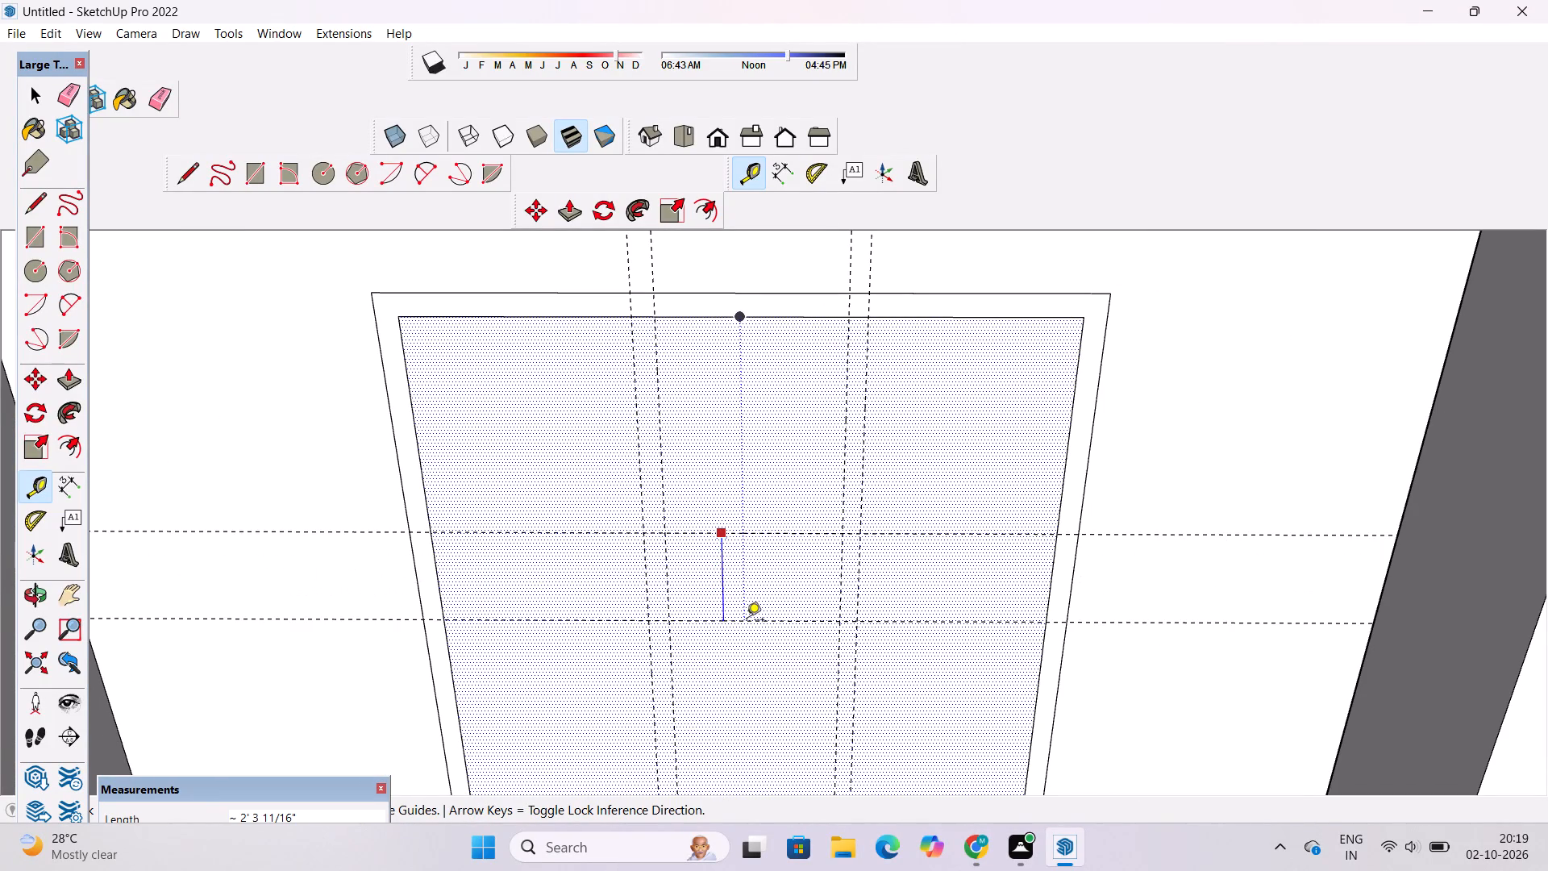
{"action": "type", "text": "3\""}
{"action": "key", "text": "Return"}
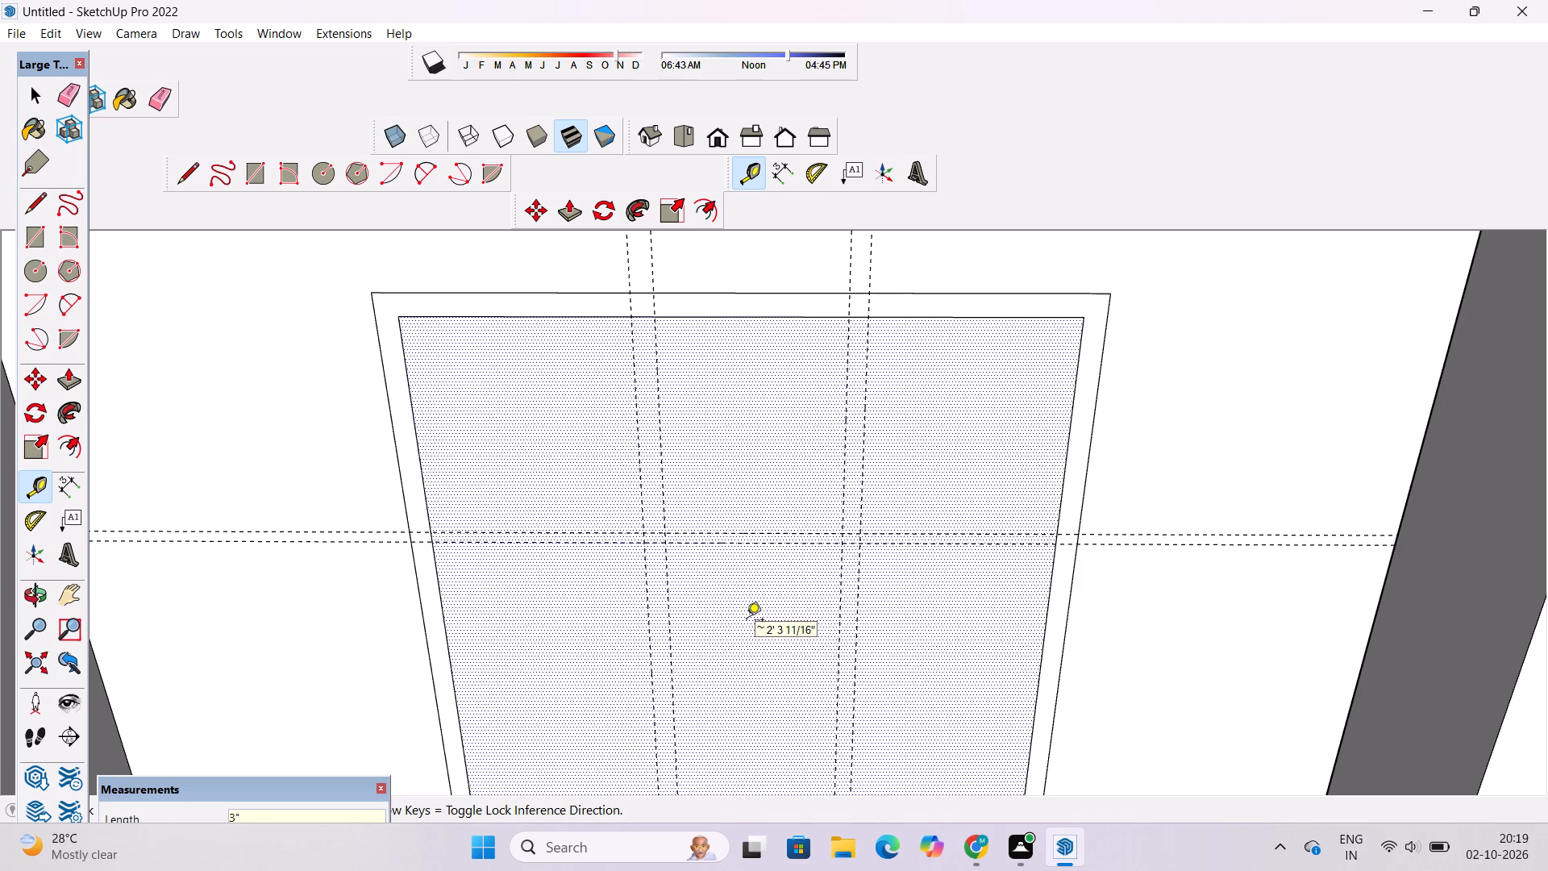
Draw a 6" wide vertical bar rectangle between the left pair of guides, from the inner rectangle's bottom edge to its top edge.
{"action": "scroll", "coordinate": [739, 538], "scroll_direction": "down", "scroll_amount": 7}
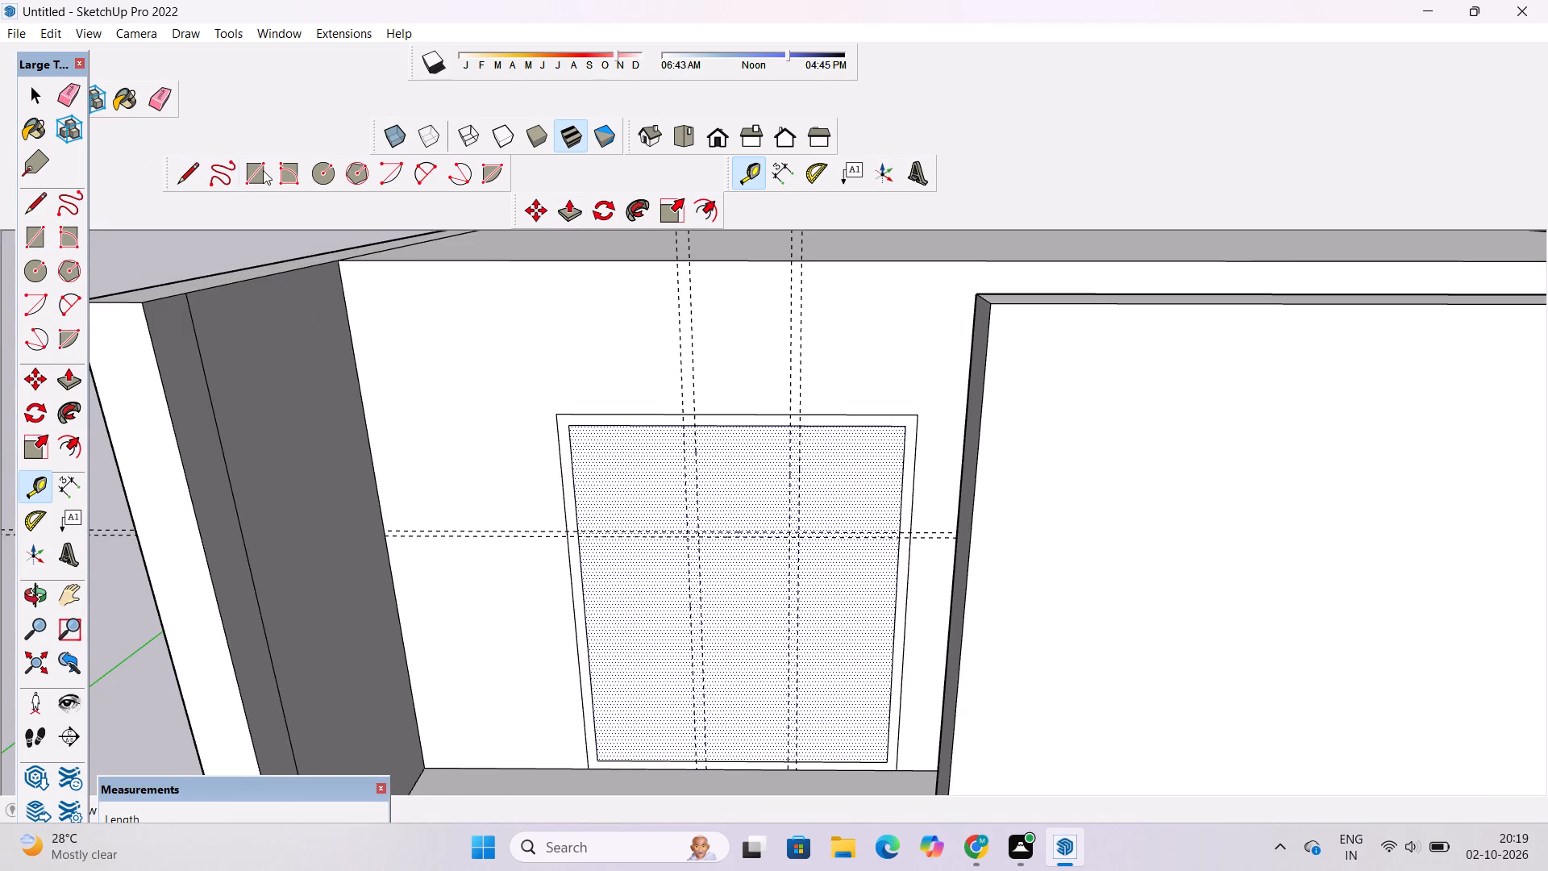
{"action": "left_click", "coordinate": [256, 177]}
{"action": "scroll", "coordinate": [453, 352], "scroll_direction": "down", "scroll_amount": 6}
{"action": "scroll", "coordinate": [585, 525], "scroll_direction": "up", "scroll_amount": 5}
{"action": "scroll", "coordinate": [662, 577], "scroll_direction": "up", "scroll_amount": 5}
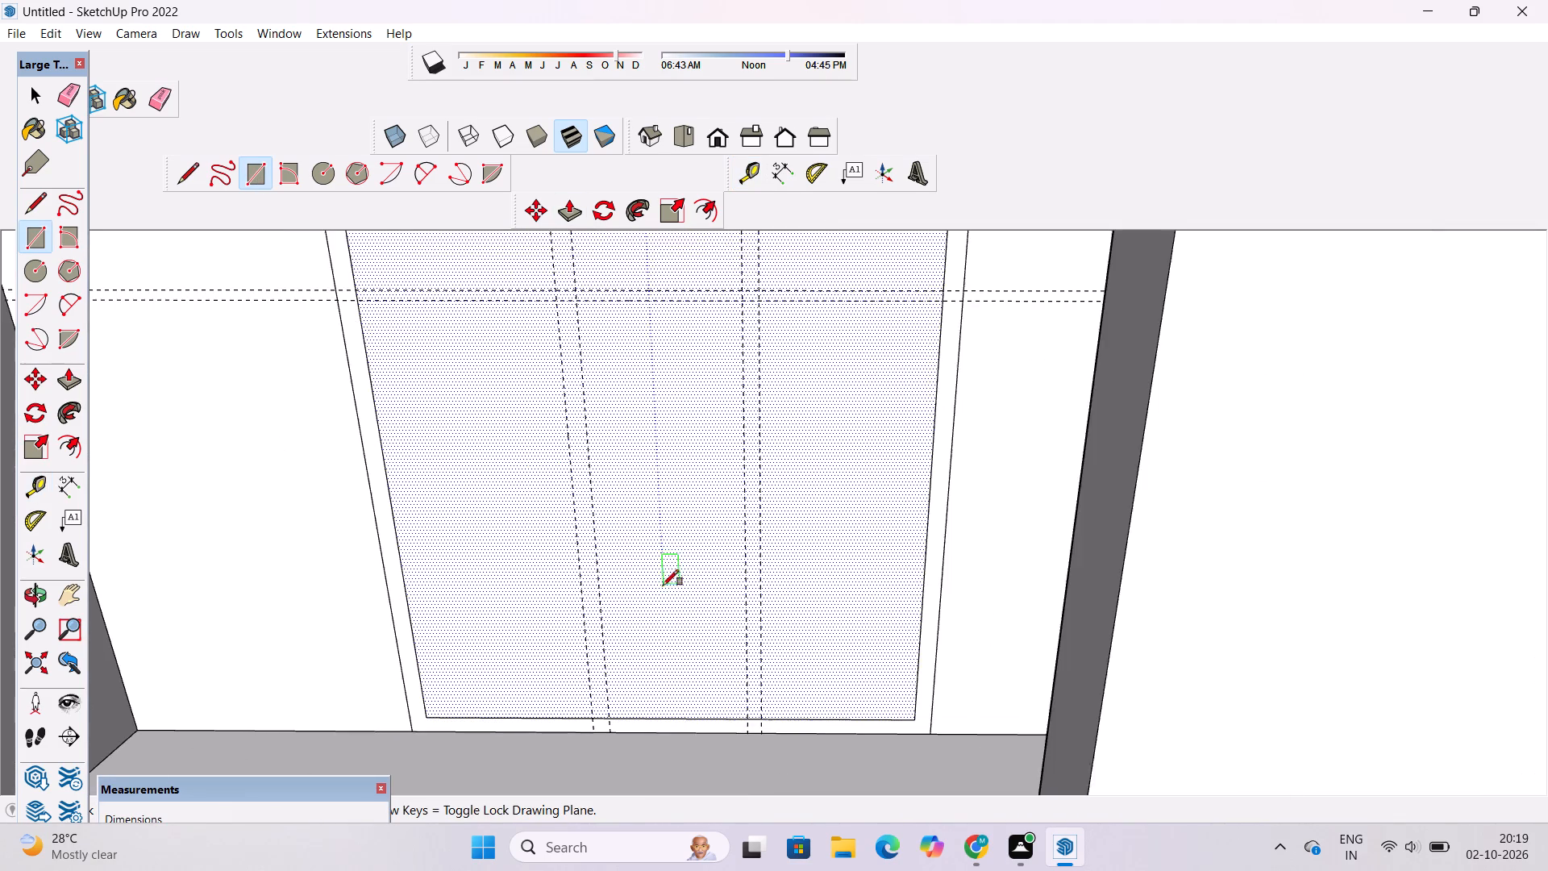
{"action": "scroll", "coordinate": [626, 708], "scroll_direction": "up", "scroll_amount": 5}
{"action": "scroll", "coordinate": [580, 764], "scroll_direction": "up", "scroll_amount": 4}
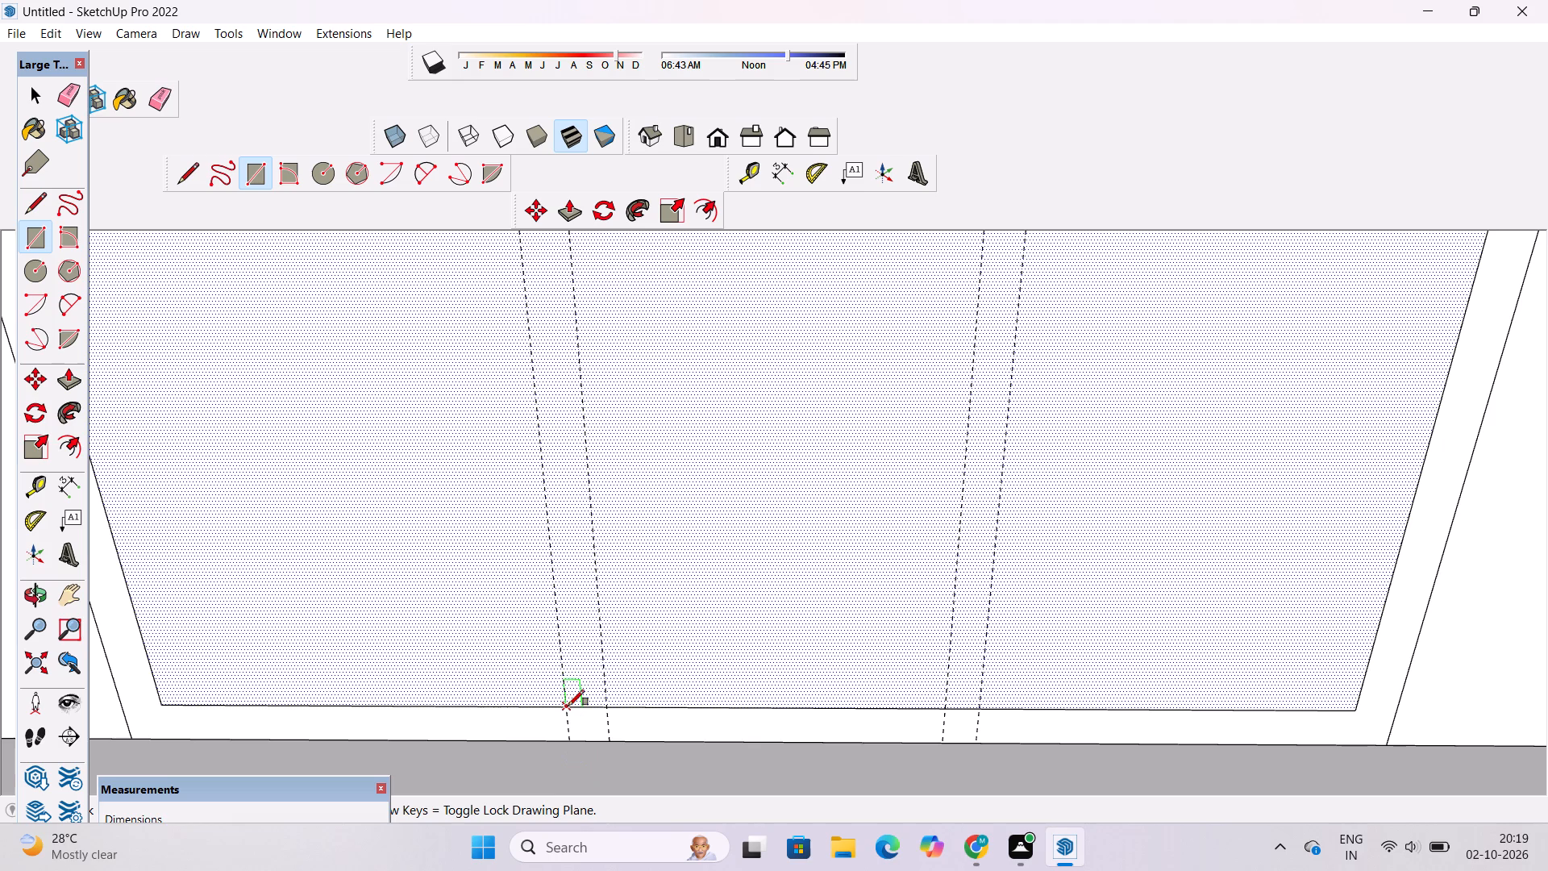
{"action": "left_click", "coordinate": [568, 706]}
{"action": "scroll", "coordinate": [568, 706], "scroll_direction": "down", "scroll_amount": 17}
{"action": "scroll", "coordinate": [555, 502], "scroll_direction": "up", "scroll_amount": 3}
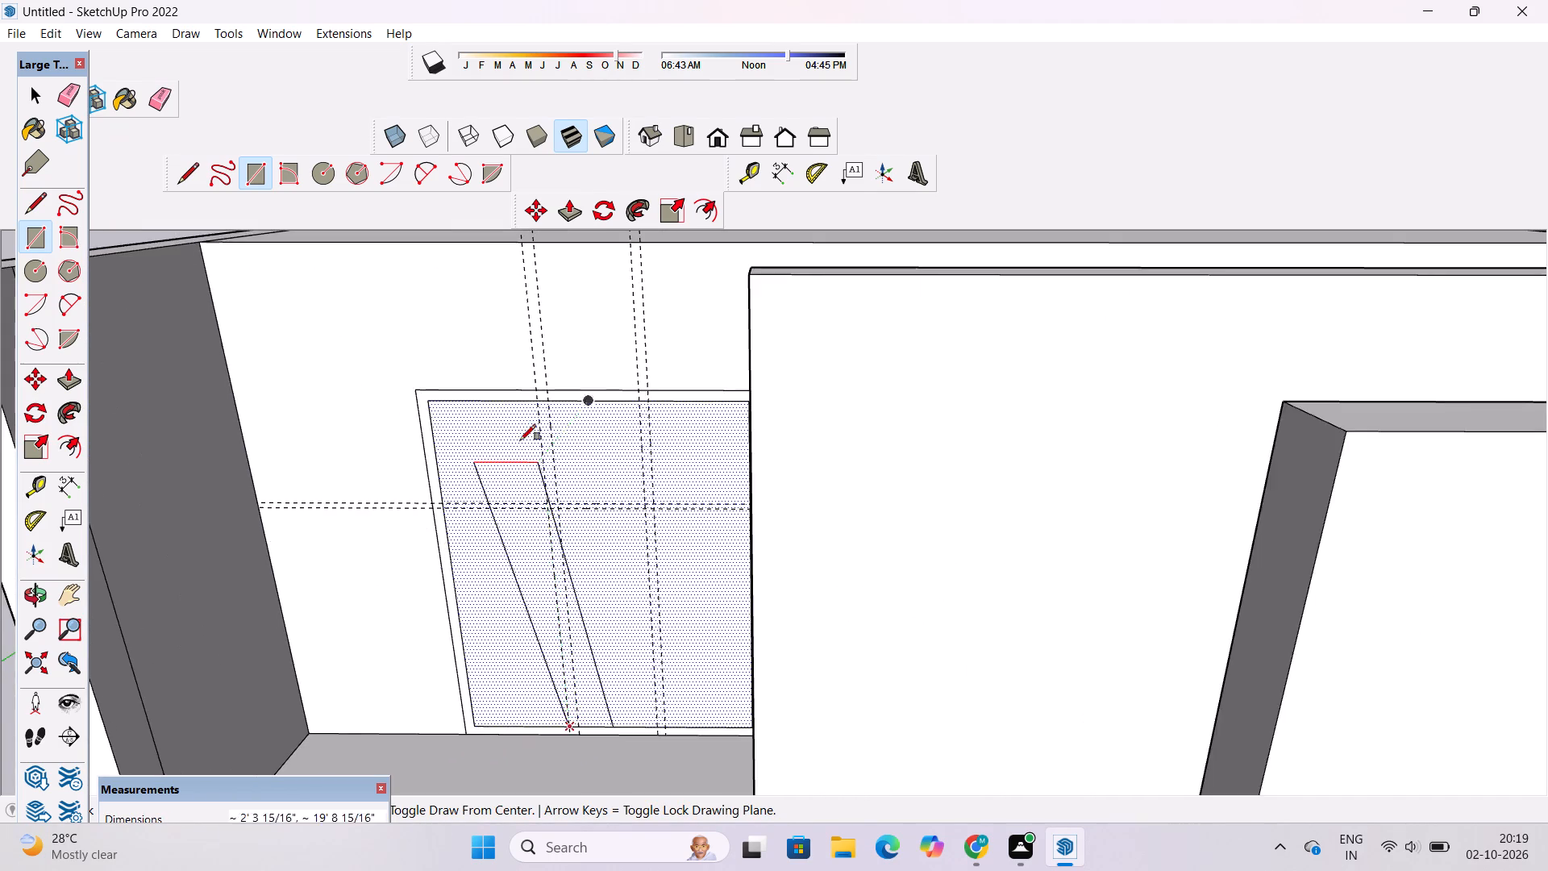
{"action": "scroll", "coordinate": [520, 440], "scroll_direction": "up", "scroll_amount": 9}
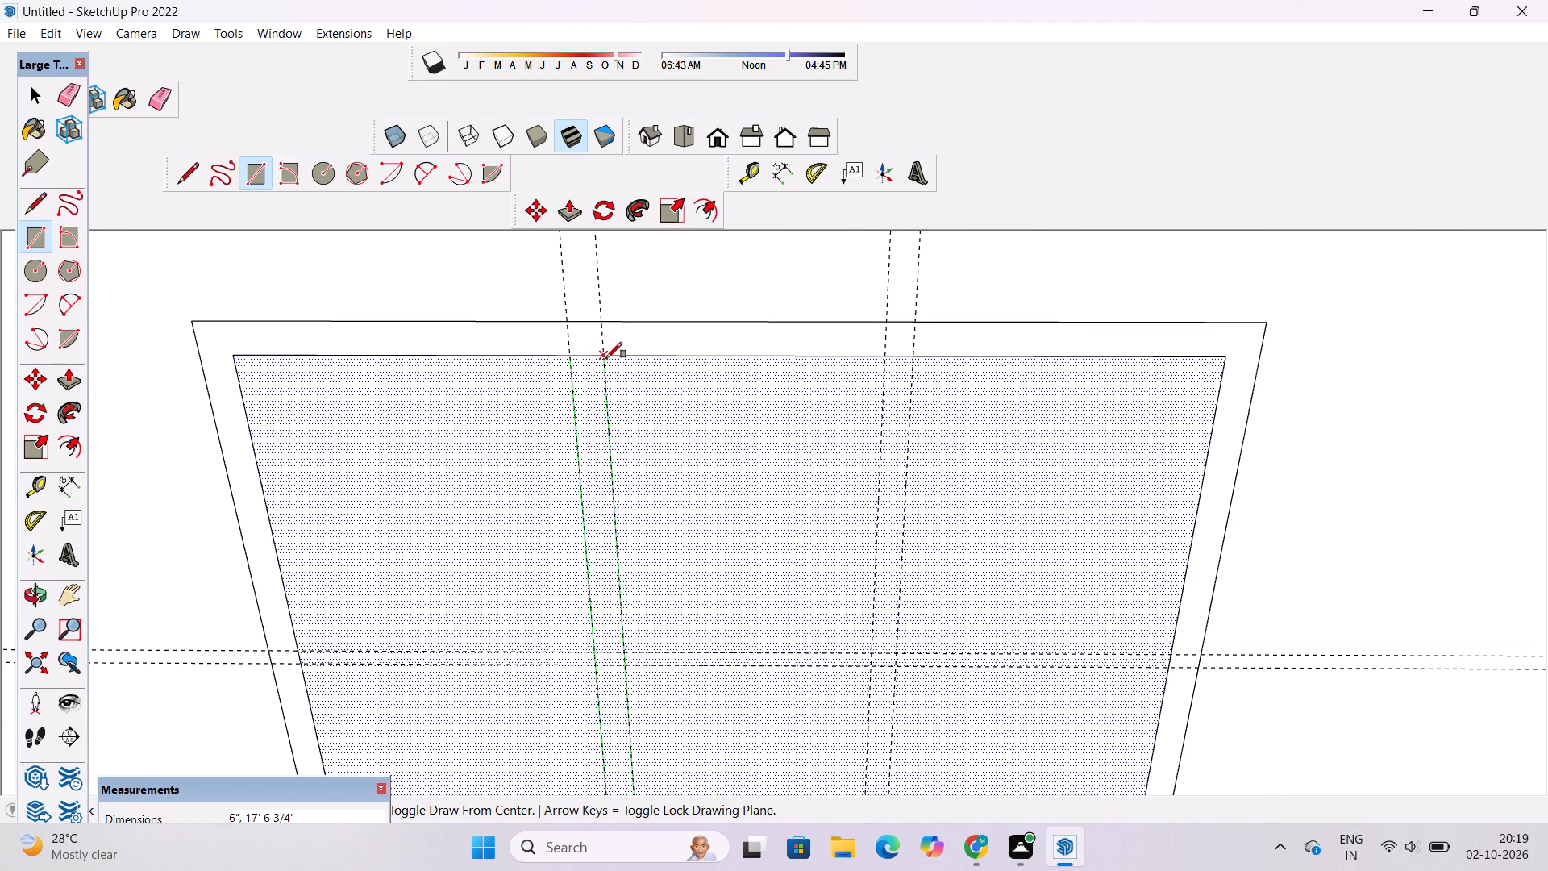
{"action": "left_click", "coordinate": [604, 359]}
Draw a 5" wide vertical bar rectangle between the right pair of guides, spanning the inner rectangle's full height.
{"action": "scroll", "coordinate": [556, 341], "scroll_direction": "down", "scroll_amount": 10}
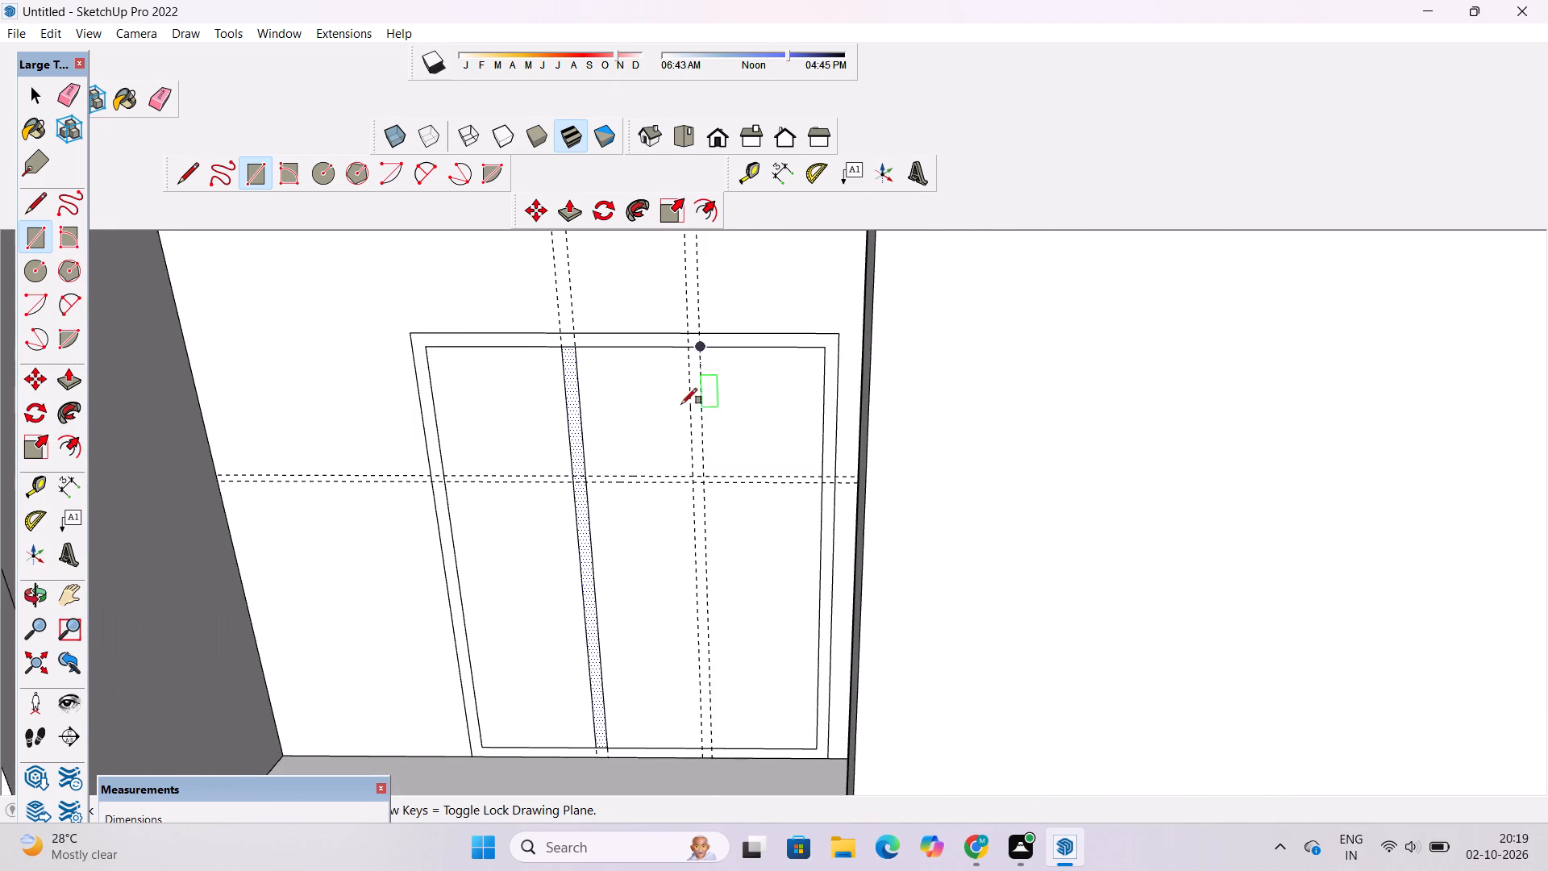
{"action": "scroll", "coordinate": [683, 398], "scroll_direction": "up", "scroll_amount": 4}
{"action": "left_click", "coordinate": [691, 323]}
{"action": "scroll", "coordinate": [720, 356], "scroll_direction": "down", "scroll_amount": 9}
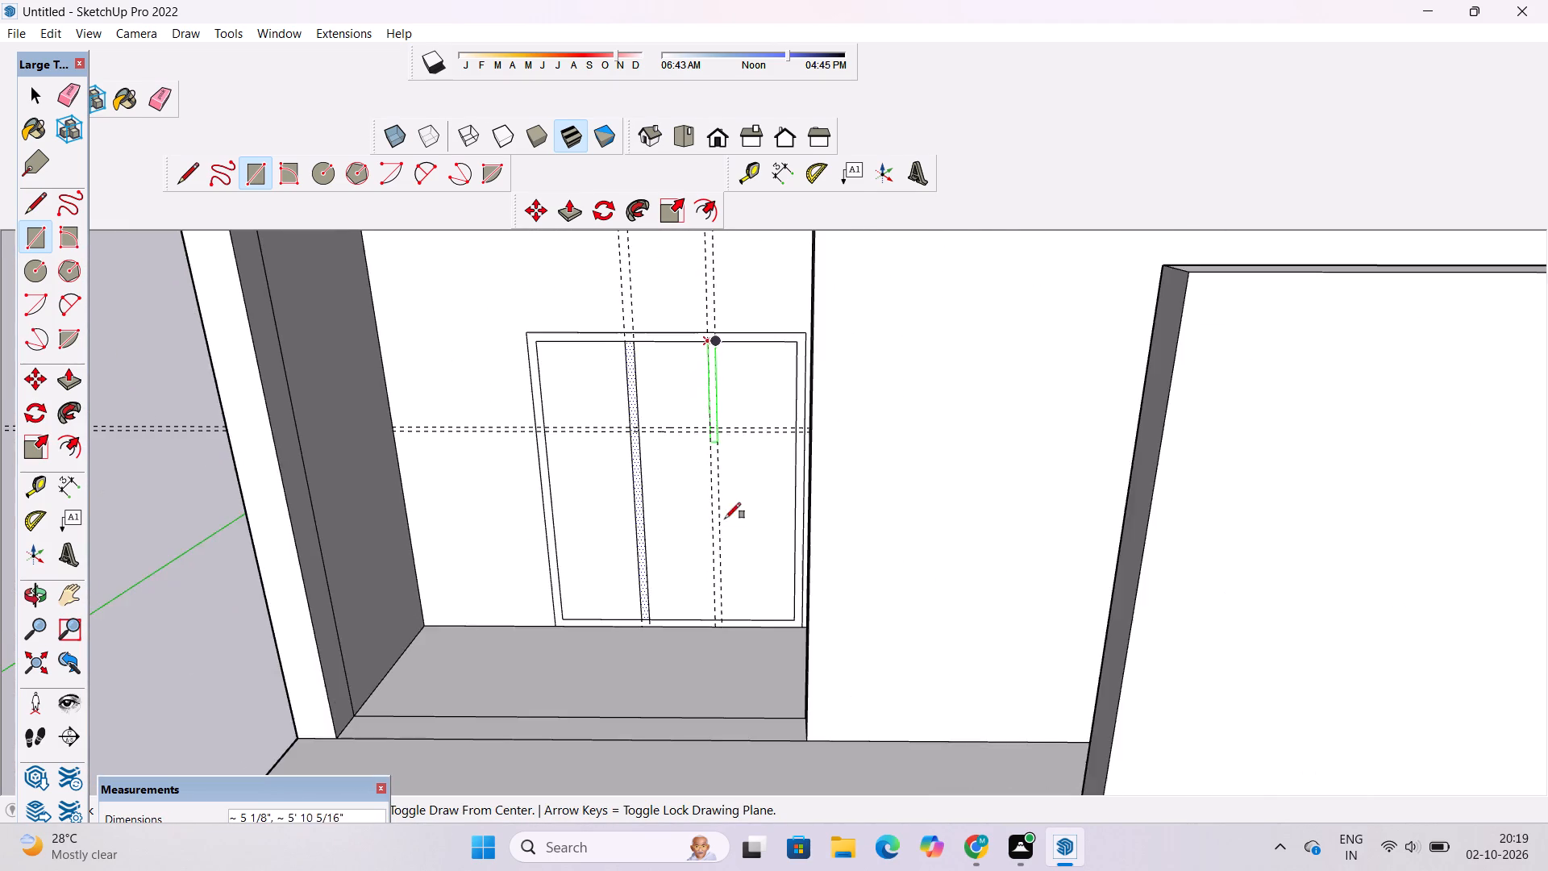
{"action": "scroll", "coordinate": [725, 556], "scroll_direction": "up", "scroll_amount": 10}
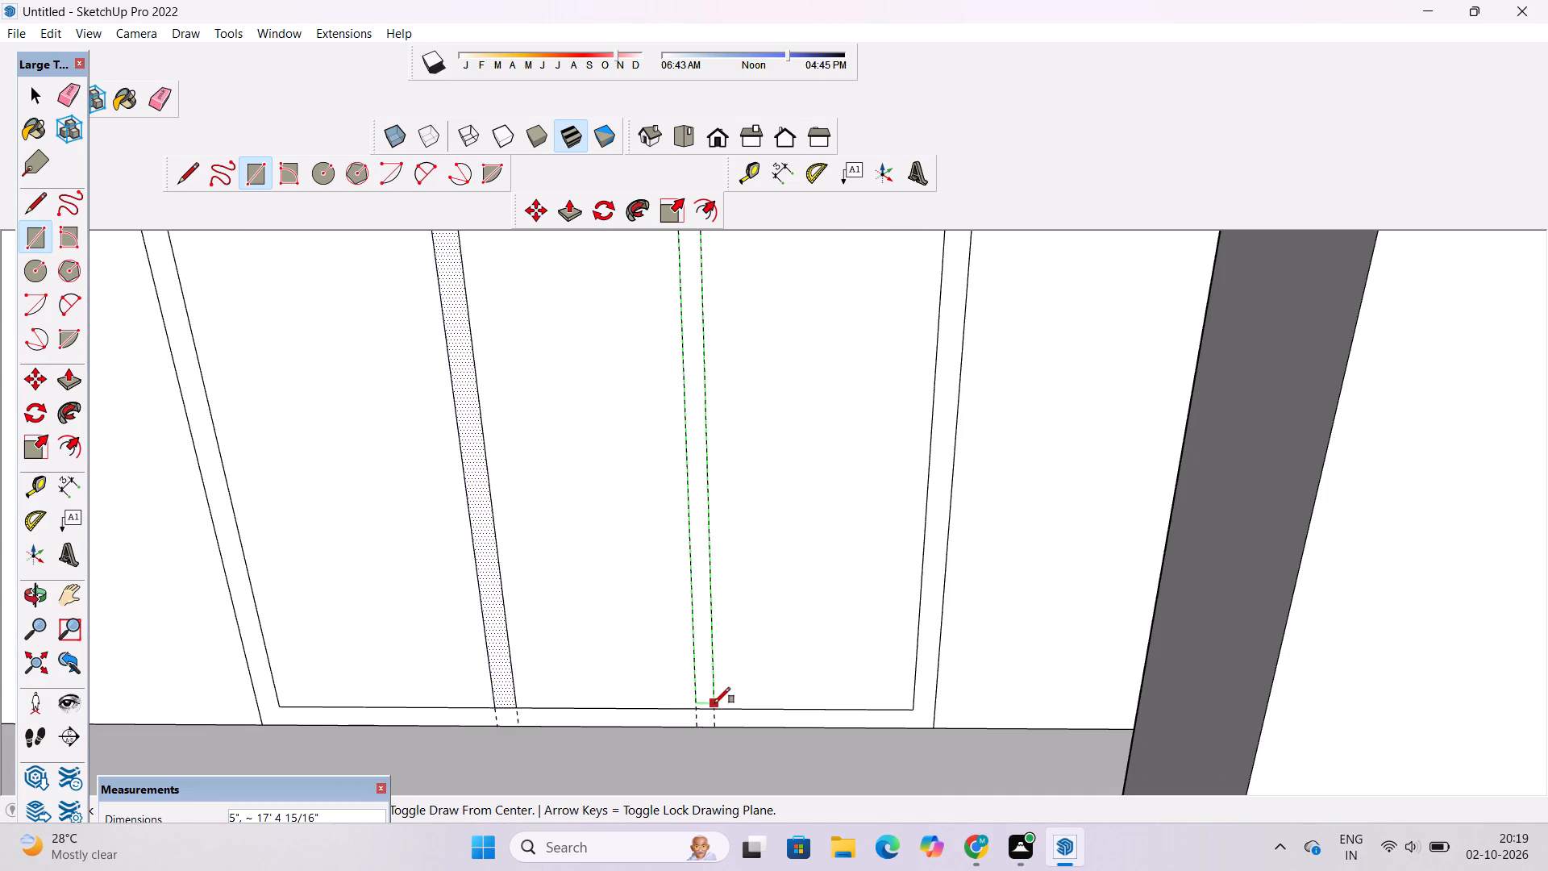
{"action": "left_click", "coordinate": [718, 707]}
Draw a 3" by 15' 7 13/16" horizontal bar rectangle between the horizontal guides, spanning the outer frame's left and right edges.
{"action": "scroll", "coordinate": [750, 737], "scroll_direction": "down", "scroll_amount": 11}
{"action": "scroll", "coordinate": [542, 602], "scroll_direction": "up", "scroll_amount": 5}
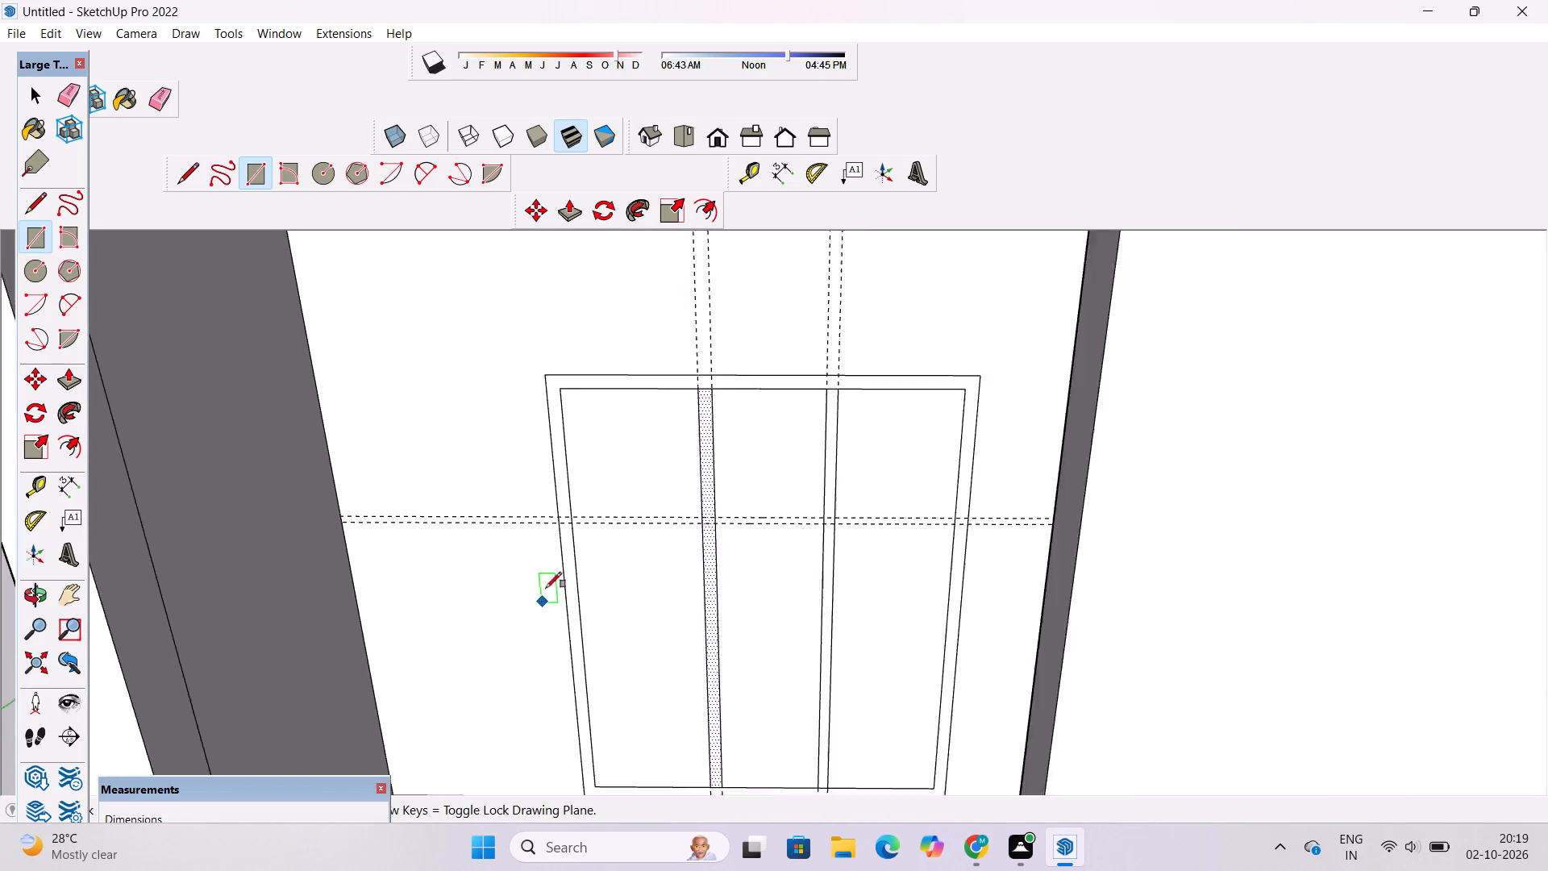
{"action": "scroll", "coordinate": [479, 465], "scroll_direction": "down", "scroll_amount": 3}
{"action": "scroll", "coordinate": [715, 492], "scroll_direction": "up", "scroll_amount": 3}
{"action": "scroll", "coordinate": [538, 509], "scroll_direction": "up", "scroll_amount": 3}
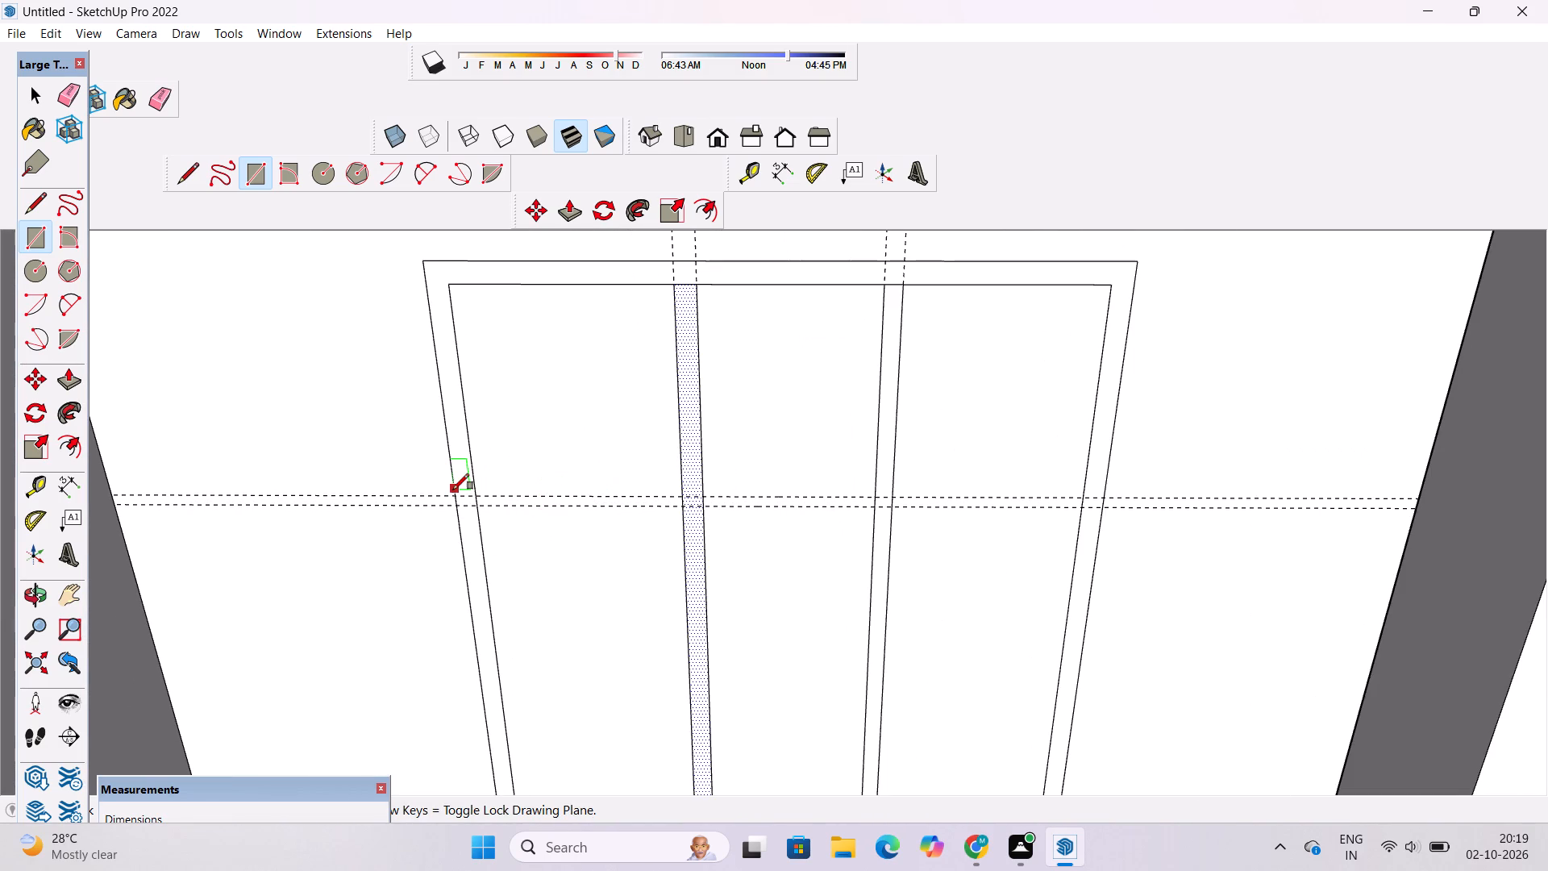
{"action": "left_click", "coordinate": [457, 493]}
{"action": "scroll", "coordinate": [457, 494], "scroll_direction": "down", "scroll_amount": 8}
{"action": "scroll", "coordinate": [520, 497], "scroll_direction": "up", "scroll_amount": 8}
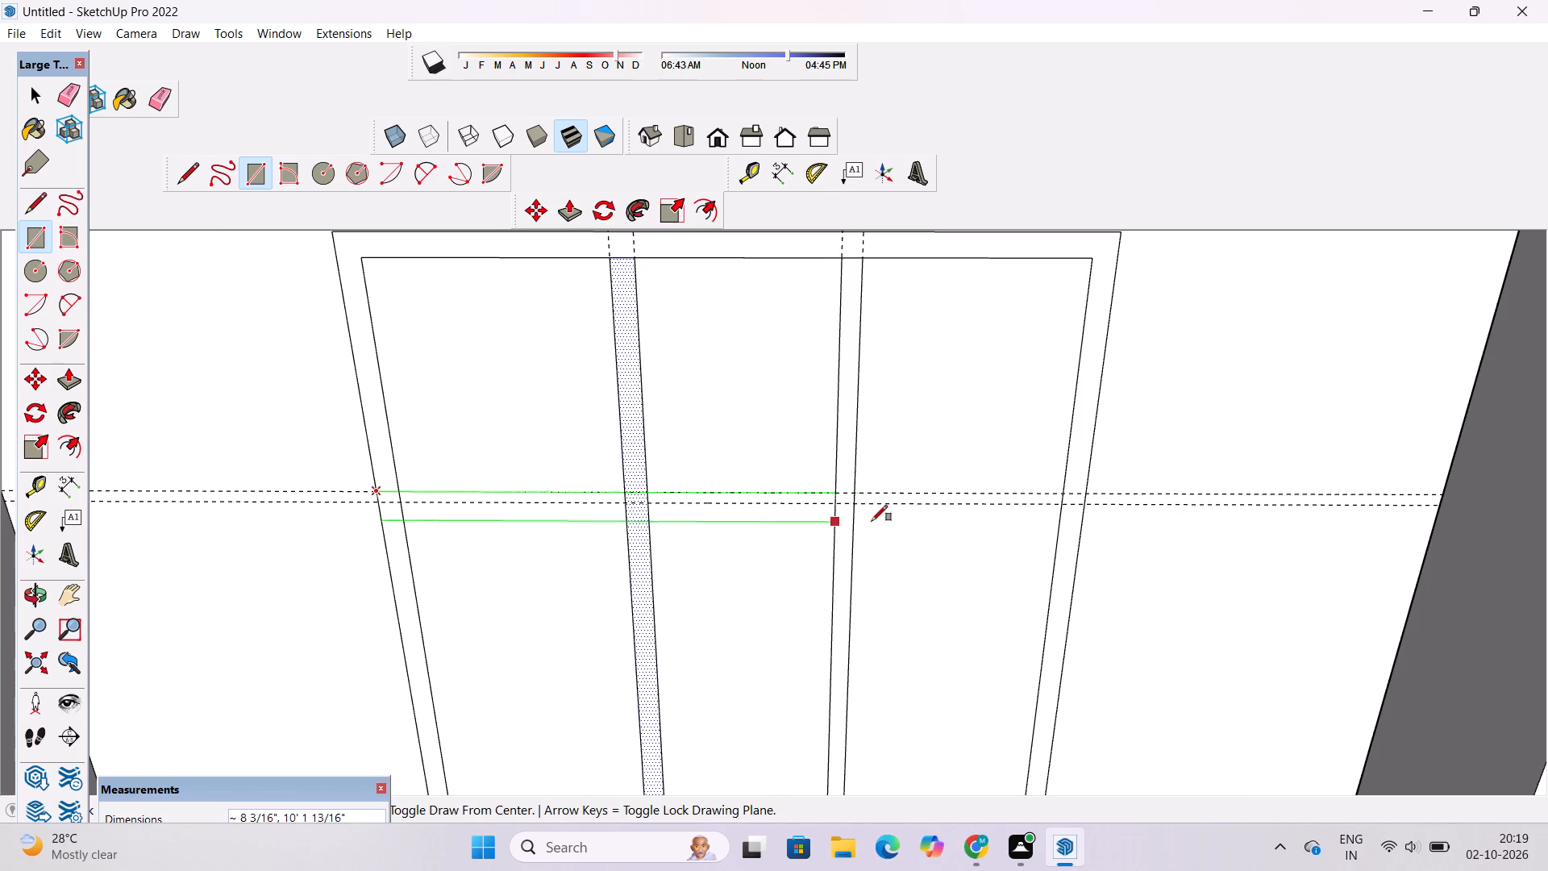
{"action": "left_click", "coordinate": [1086, 504]}
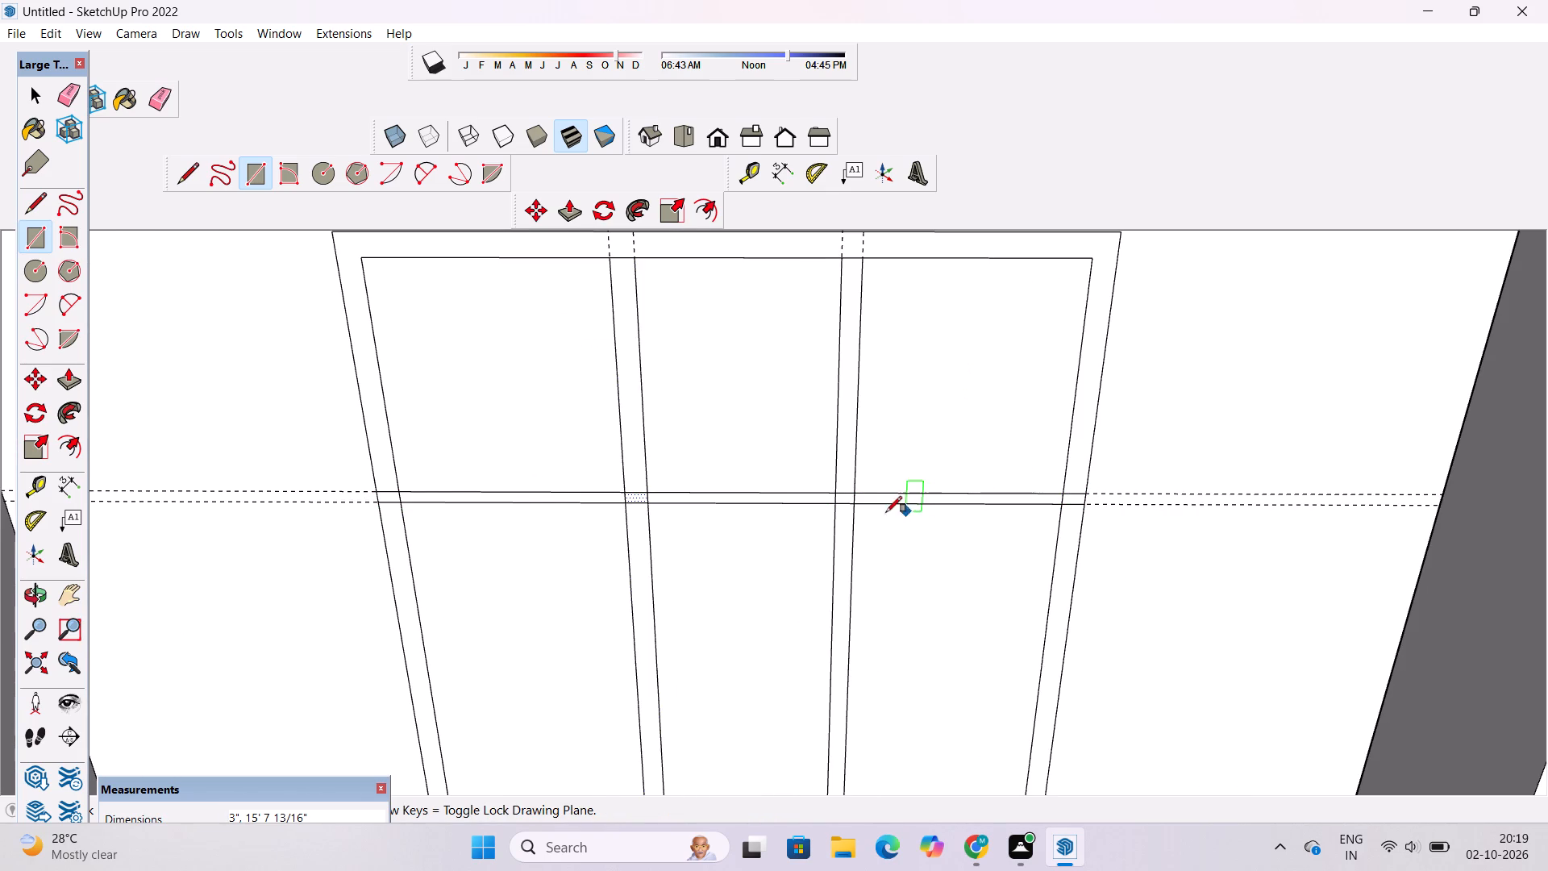
Erase the horizontal guides and both pairs of vertical guides around the frame.
{"action": "key", "text": "space"}
{"action": "key", "text": "e"}
{"action": "scroll", "coordinate": [770, 523], "scroll_direction": "down", "scroll_amount": 6}
{"action": "left_click_drag", "start_coordinate": [505, 482], "coordinate": [506, 516]}
{"action": "left_click_drag", "start_coordinate": [697, 321], "coordinate": [678, 349]}
{"action": "left_click_drag", "start_coordinate": [866, 320], "coordinate": [797, 344]}
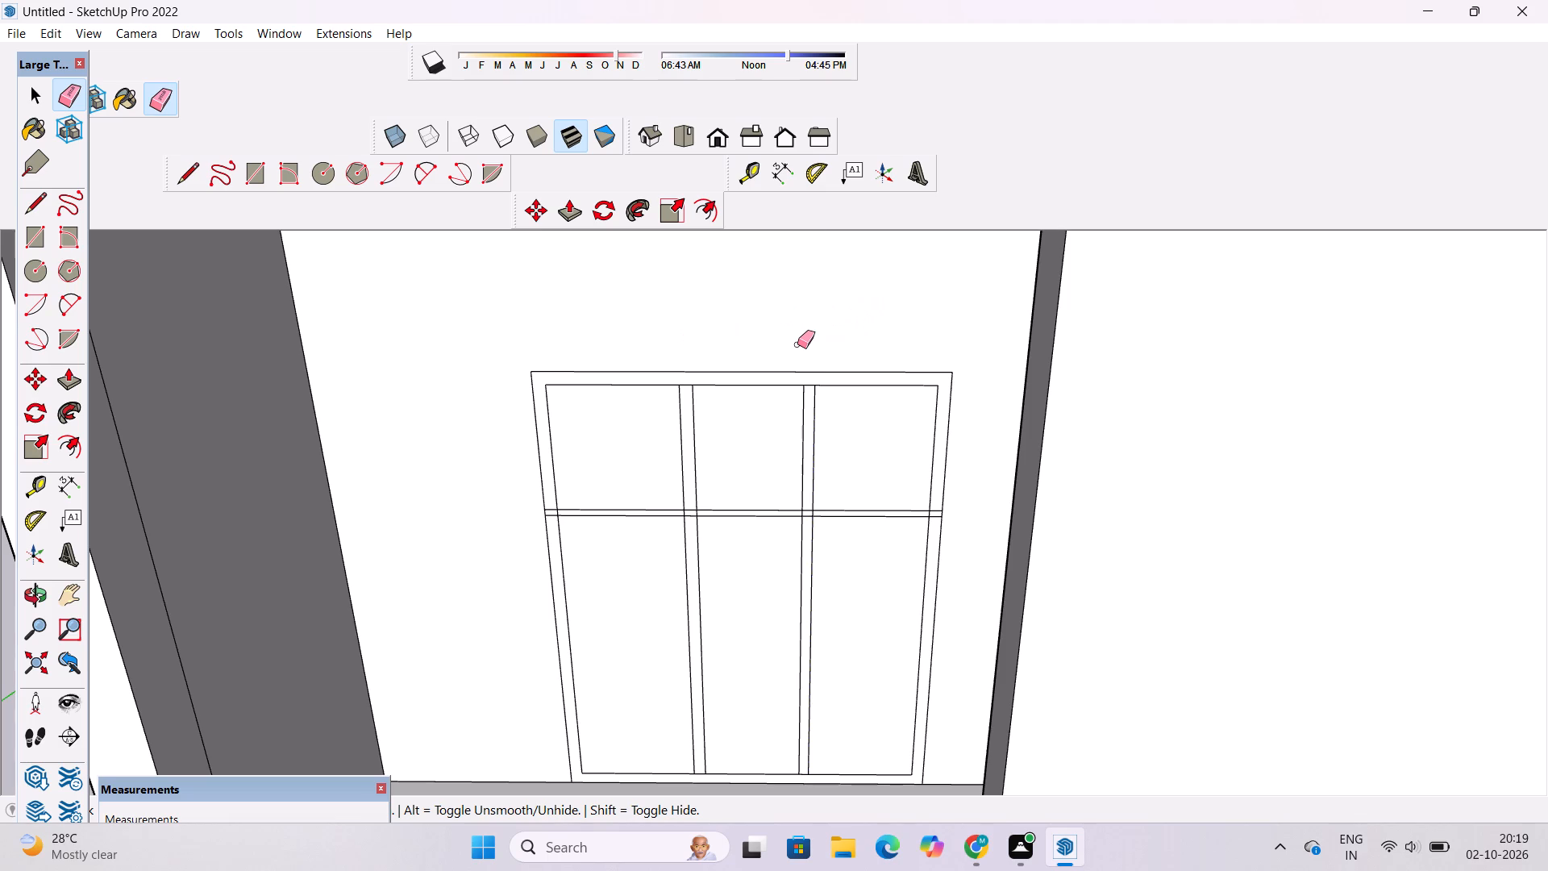
Examine the crossings between the horizontal bar, the two vertical bars and the outer frame.
{"action": "key", "text": "o"}
{"action": "scroll", "coordinate": [735, 431], "scroll_direction": "up", "scroll_amount": 3}
{"action": "left_click_drag", "start_coordinate": [735, 431], "coordinate": [592, 438], "text": "shift"}
{"action": "scroll", "coordinate": [589, 437], "scroll_direction": "down", "scroll_amount": 6}
{"action": "left_click_drag", "start_coordinate": [562, 516], "coordinate": [658, 453]}
{"action": "scroll", "coordinate": [658, 453], "scroll_direction": "up", "scroll_amount": 3}
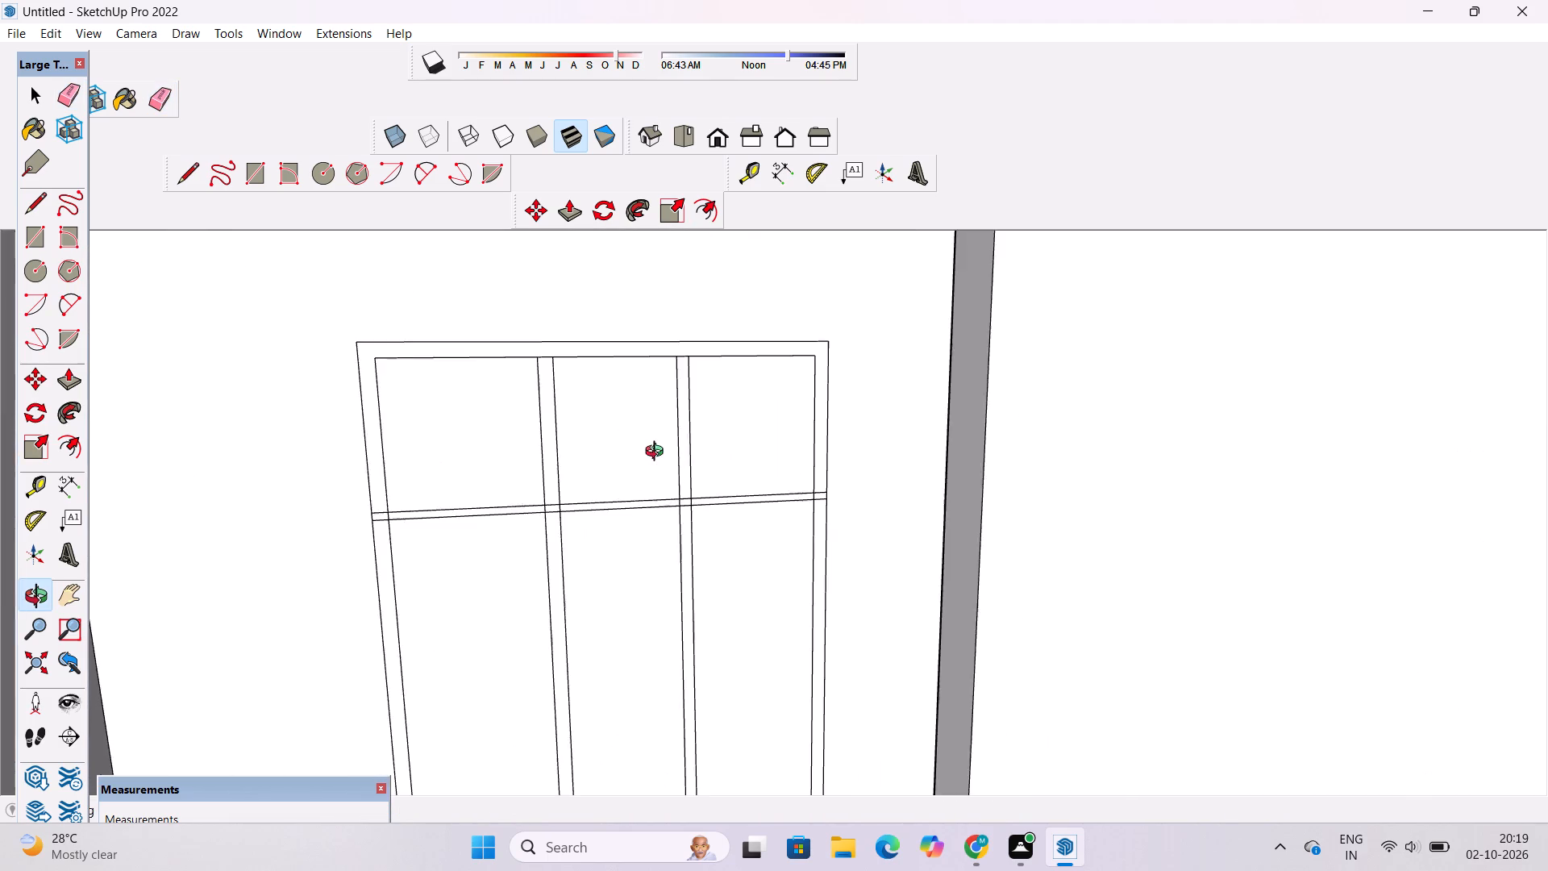
{"action": "scroll", "coordinate": [658, 453], "scroll_direction": "up", "scroll_amount": 1}
{"action": "left_click_drag", "start_coordinate": [666, 486], "coordinate": [666, 410], "text": "shift"}
{"action": "left_click_drag", "start_coordinate": [722, 435], "coordinate": [645, 473]}
{"action": "scroll", "coordinate": [642, 459], "scroll_direction": "up", "scroll_amount": 4}
{"action": "left_click_drag", "start_coordinate": [664, 441], "coordinate": [643, 474], "text": "shift"}
{"action": "scroll", "coordinate": [643, 469], "scroll_direction": "up", "scroll_amount": 4}
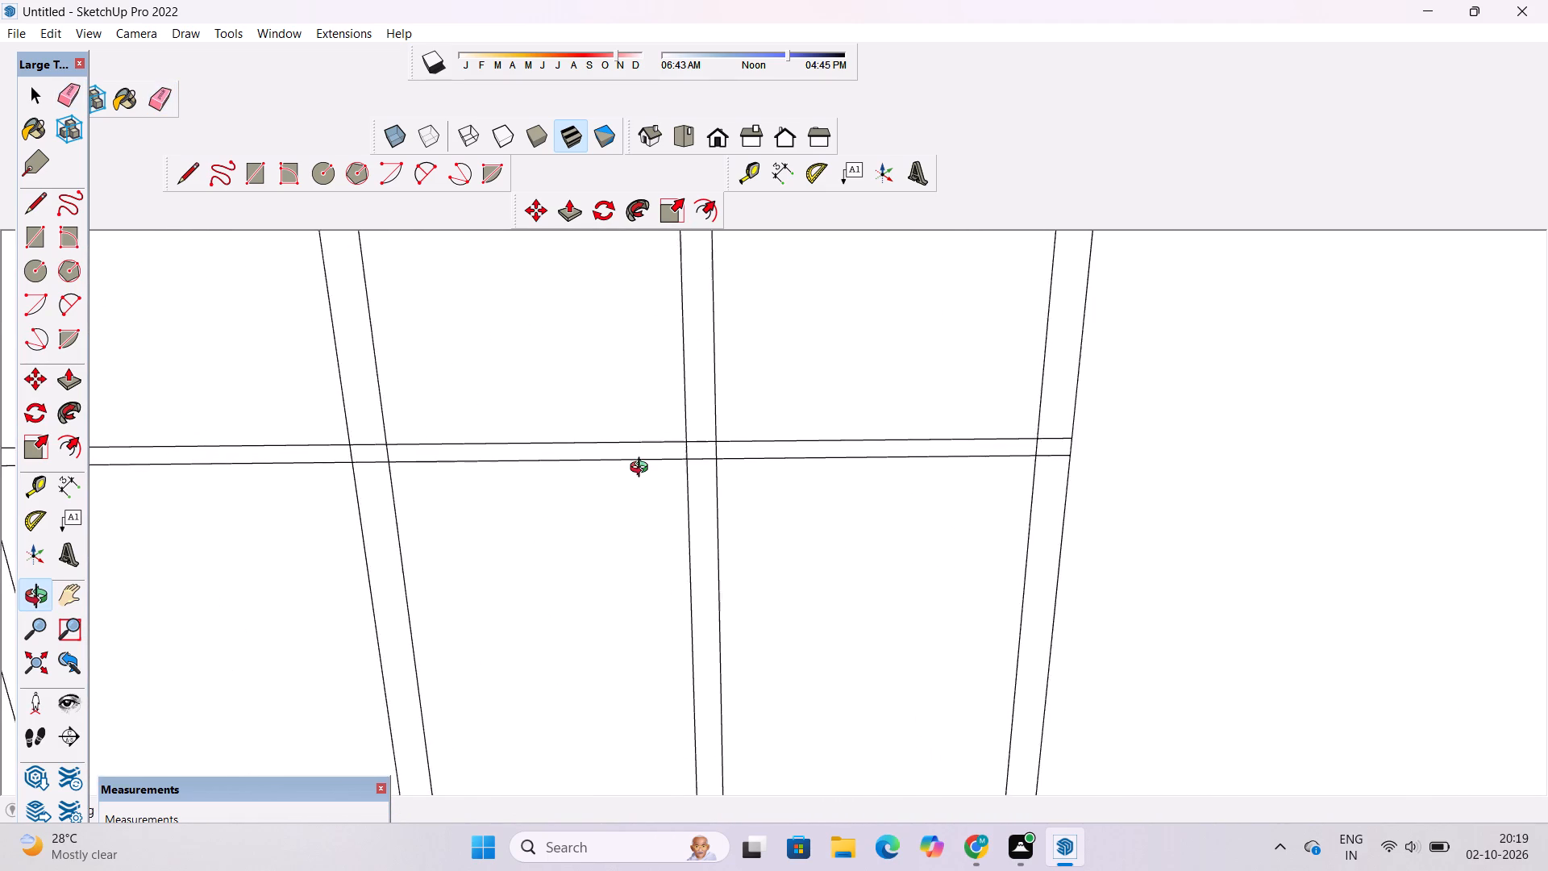
{"action": "scroll", "coordinate": [643, 469], "scroll_direction": "down", "scroll_amount": 5}
{"action": "left_click_drag", "start_coordinate": [643, 469], "coordinate": [653, 495], "text": "shift"}
{"action": "left_click", "coordinate": [588, 497]}
{"action": "left_click_drag", "start_coordinate": [575, 486], "coordinate": [618, 502], "text": "shift"}
{"action": "scroll", "coordinate": [618, 490], "scroll_direction": "down", "scroll_amount": 1}
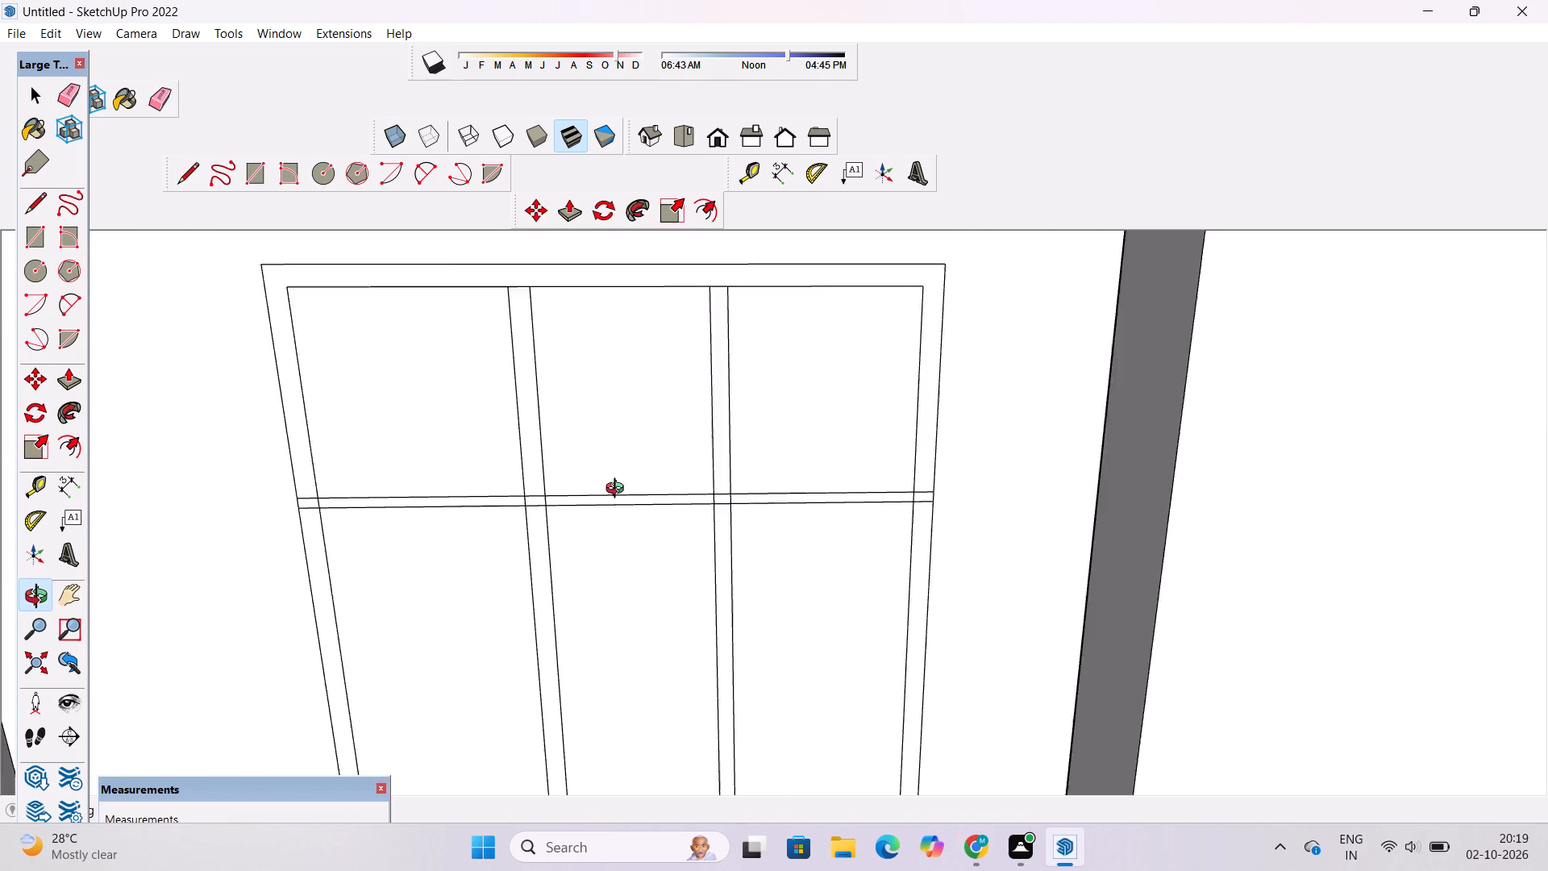
{"action": "scroll", "coordinate": [618, 490], "scroll_direction": "down", "scroll_amount": 2}
{"action": "left_click_drag", "start_coordinate": [618, 490], "coordinate": [625, 509], "text": "shift"}
{"action": "left_click", "coordinate": [625, 509], "text": "shift"}
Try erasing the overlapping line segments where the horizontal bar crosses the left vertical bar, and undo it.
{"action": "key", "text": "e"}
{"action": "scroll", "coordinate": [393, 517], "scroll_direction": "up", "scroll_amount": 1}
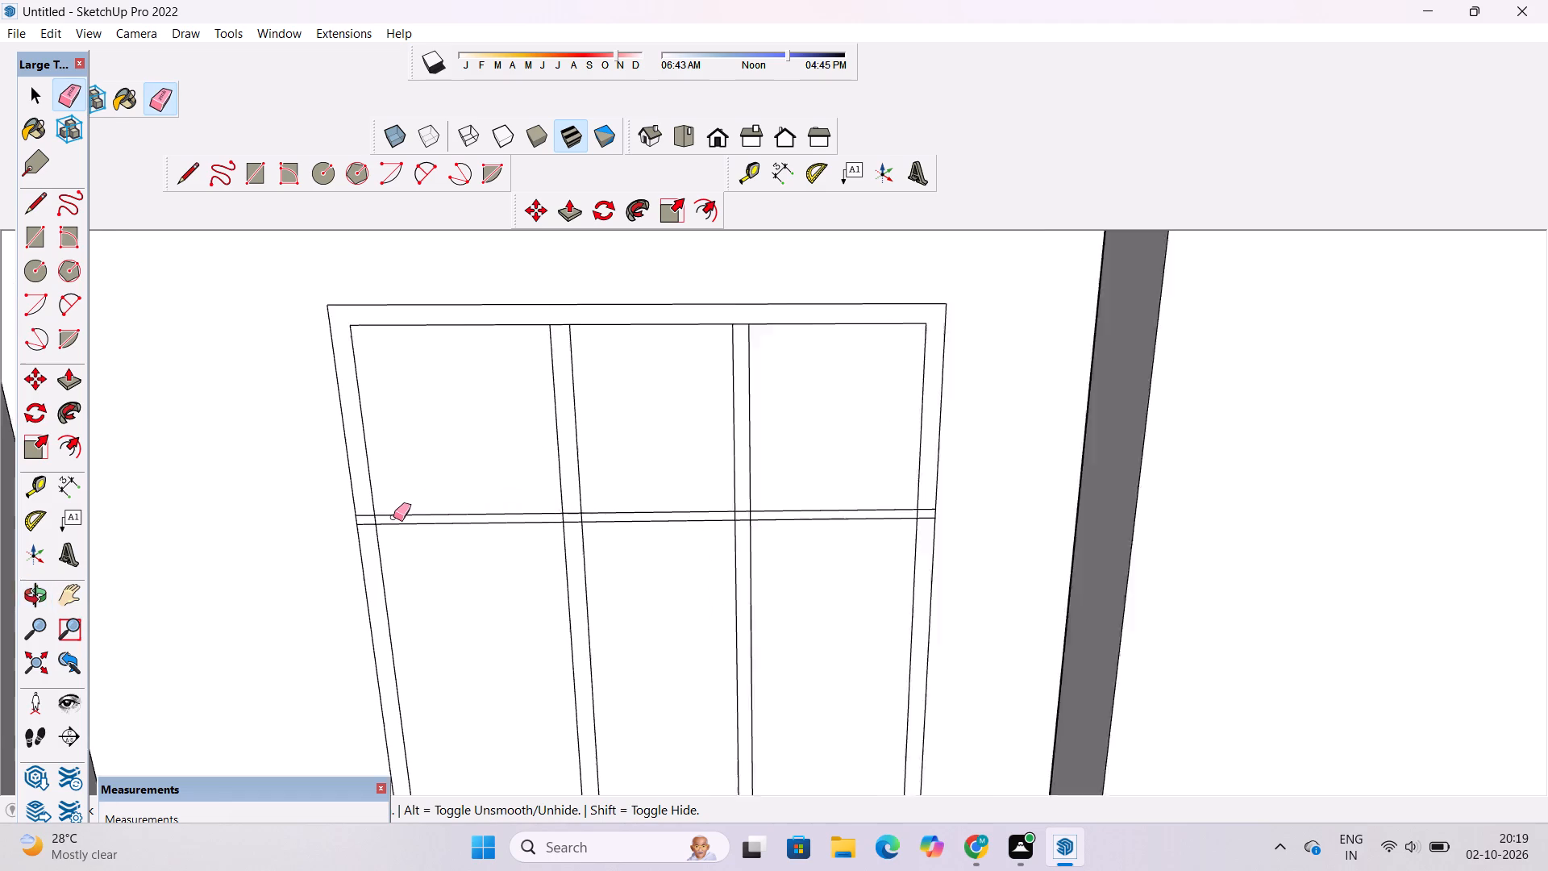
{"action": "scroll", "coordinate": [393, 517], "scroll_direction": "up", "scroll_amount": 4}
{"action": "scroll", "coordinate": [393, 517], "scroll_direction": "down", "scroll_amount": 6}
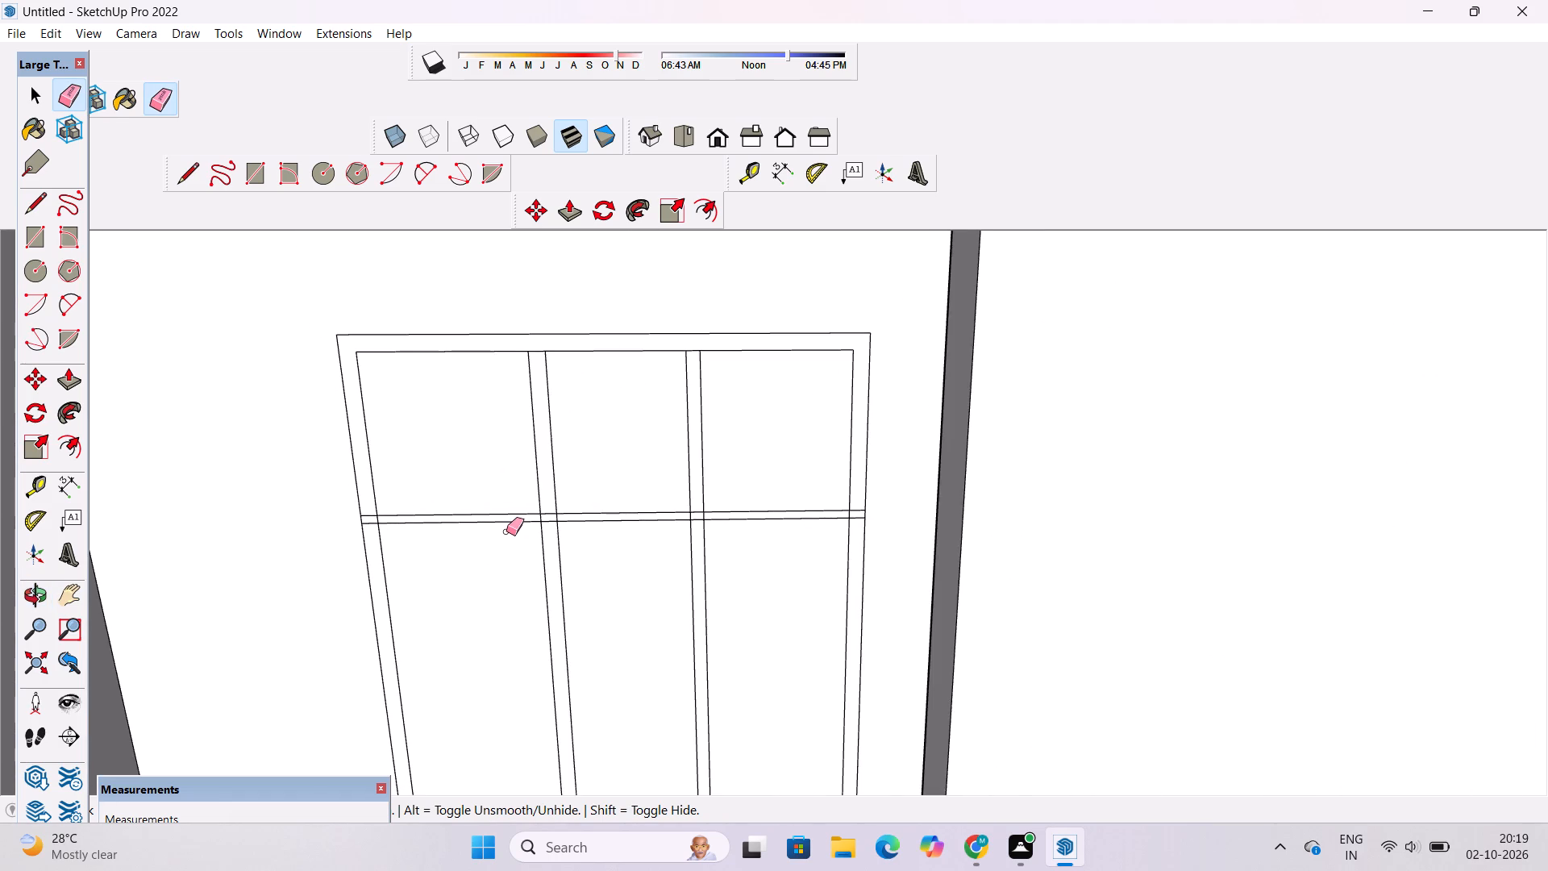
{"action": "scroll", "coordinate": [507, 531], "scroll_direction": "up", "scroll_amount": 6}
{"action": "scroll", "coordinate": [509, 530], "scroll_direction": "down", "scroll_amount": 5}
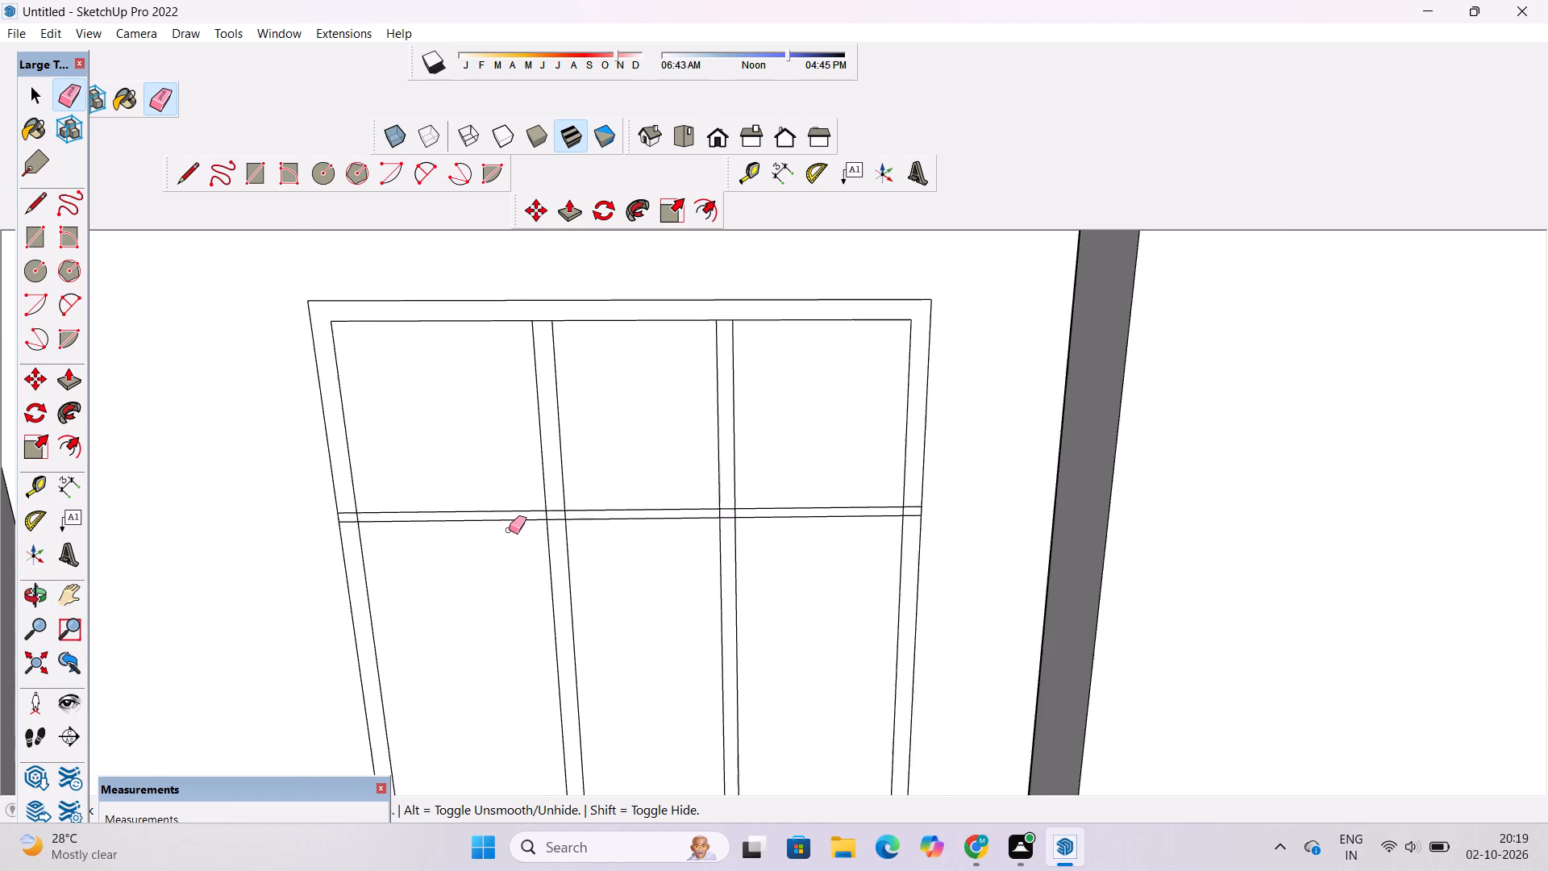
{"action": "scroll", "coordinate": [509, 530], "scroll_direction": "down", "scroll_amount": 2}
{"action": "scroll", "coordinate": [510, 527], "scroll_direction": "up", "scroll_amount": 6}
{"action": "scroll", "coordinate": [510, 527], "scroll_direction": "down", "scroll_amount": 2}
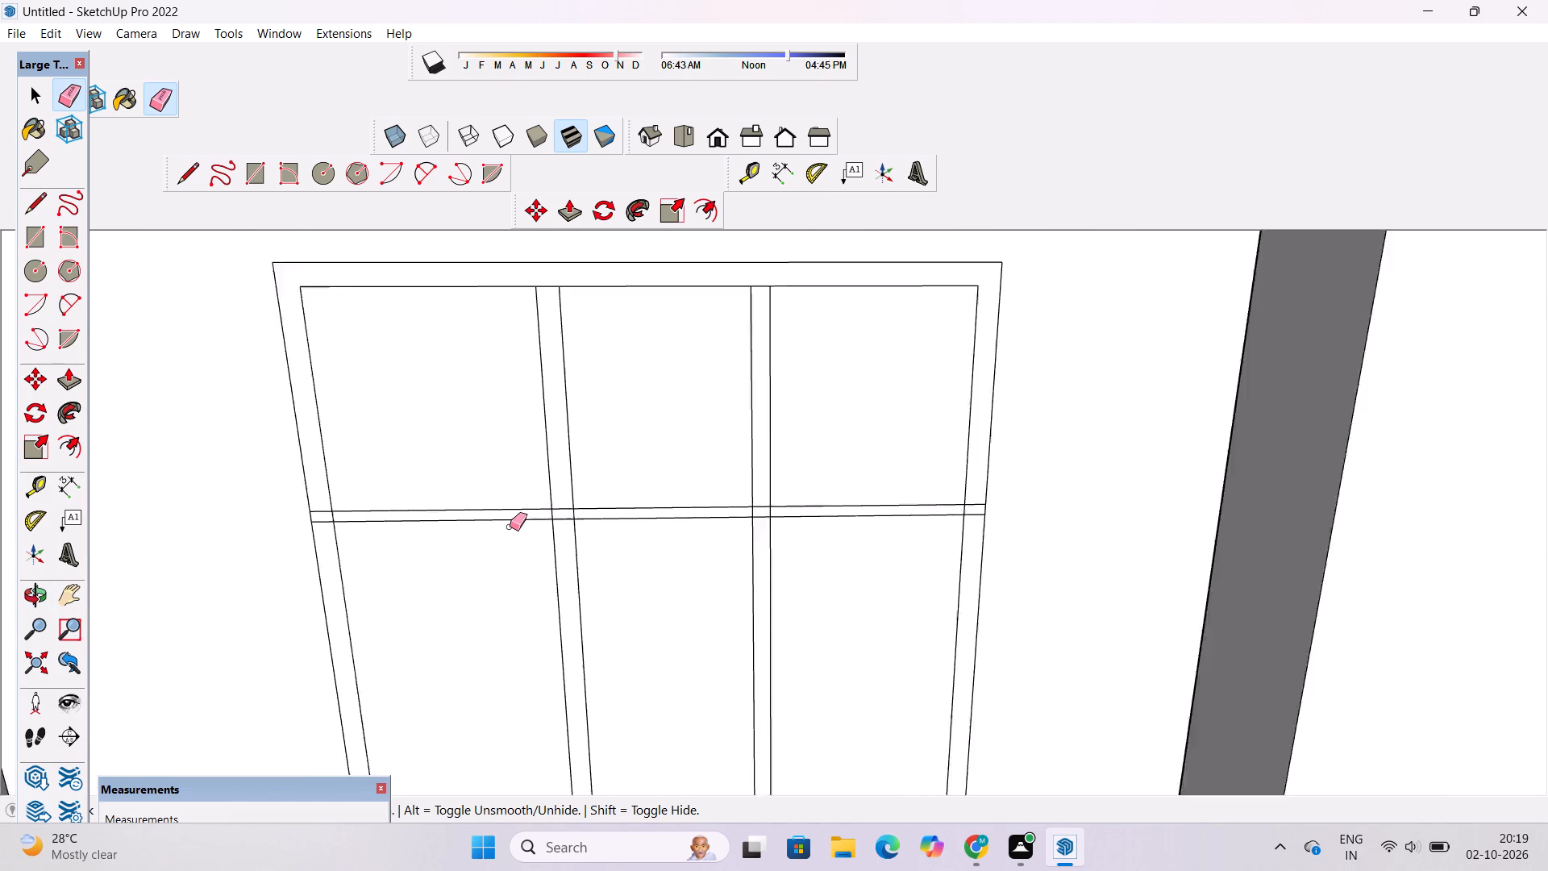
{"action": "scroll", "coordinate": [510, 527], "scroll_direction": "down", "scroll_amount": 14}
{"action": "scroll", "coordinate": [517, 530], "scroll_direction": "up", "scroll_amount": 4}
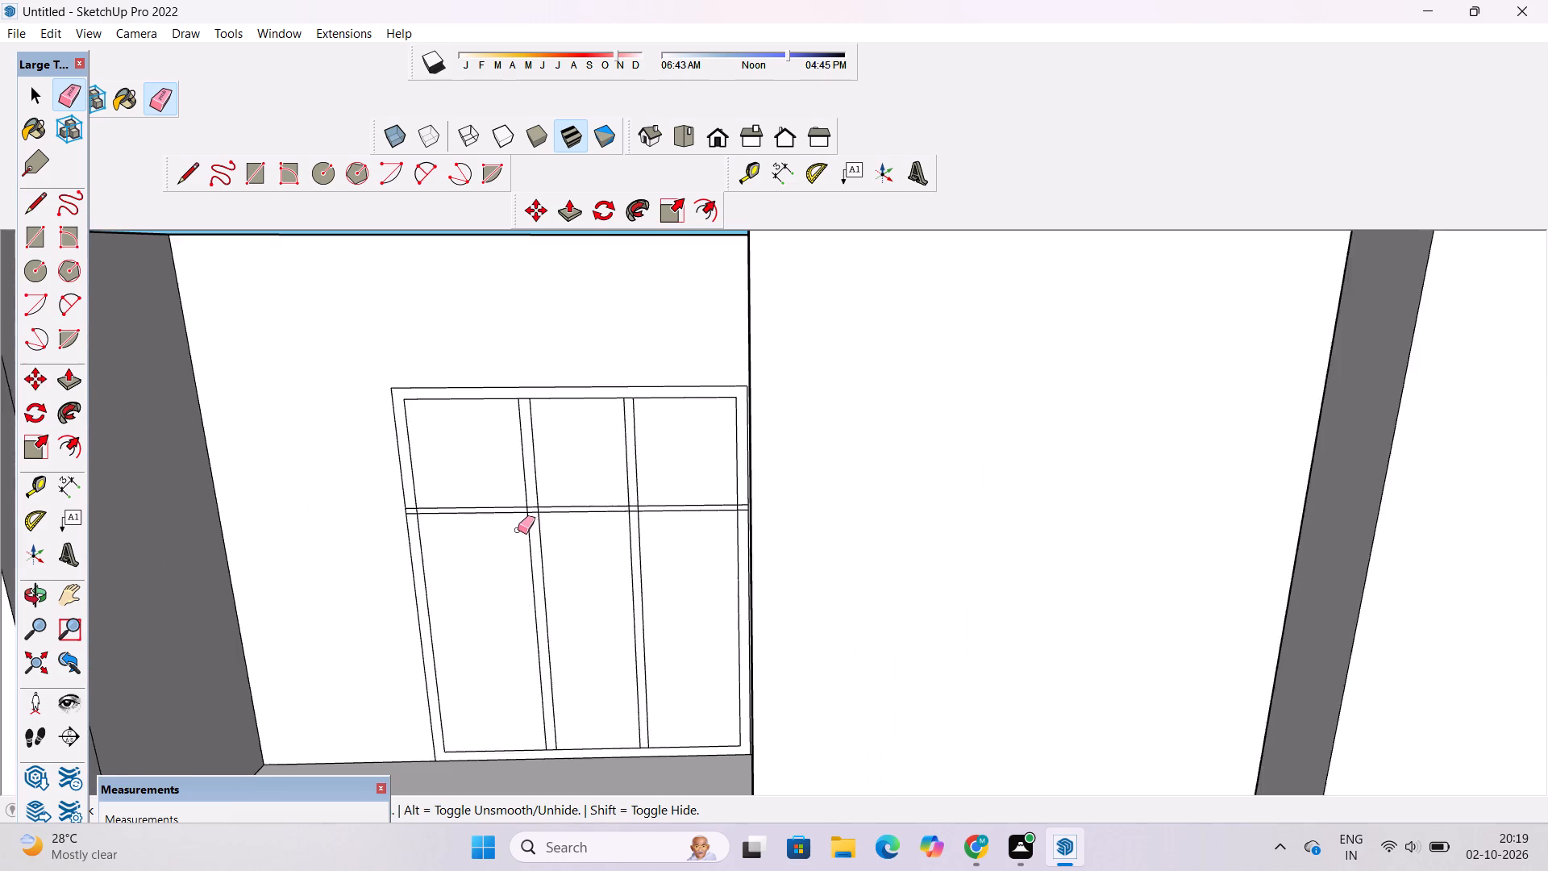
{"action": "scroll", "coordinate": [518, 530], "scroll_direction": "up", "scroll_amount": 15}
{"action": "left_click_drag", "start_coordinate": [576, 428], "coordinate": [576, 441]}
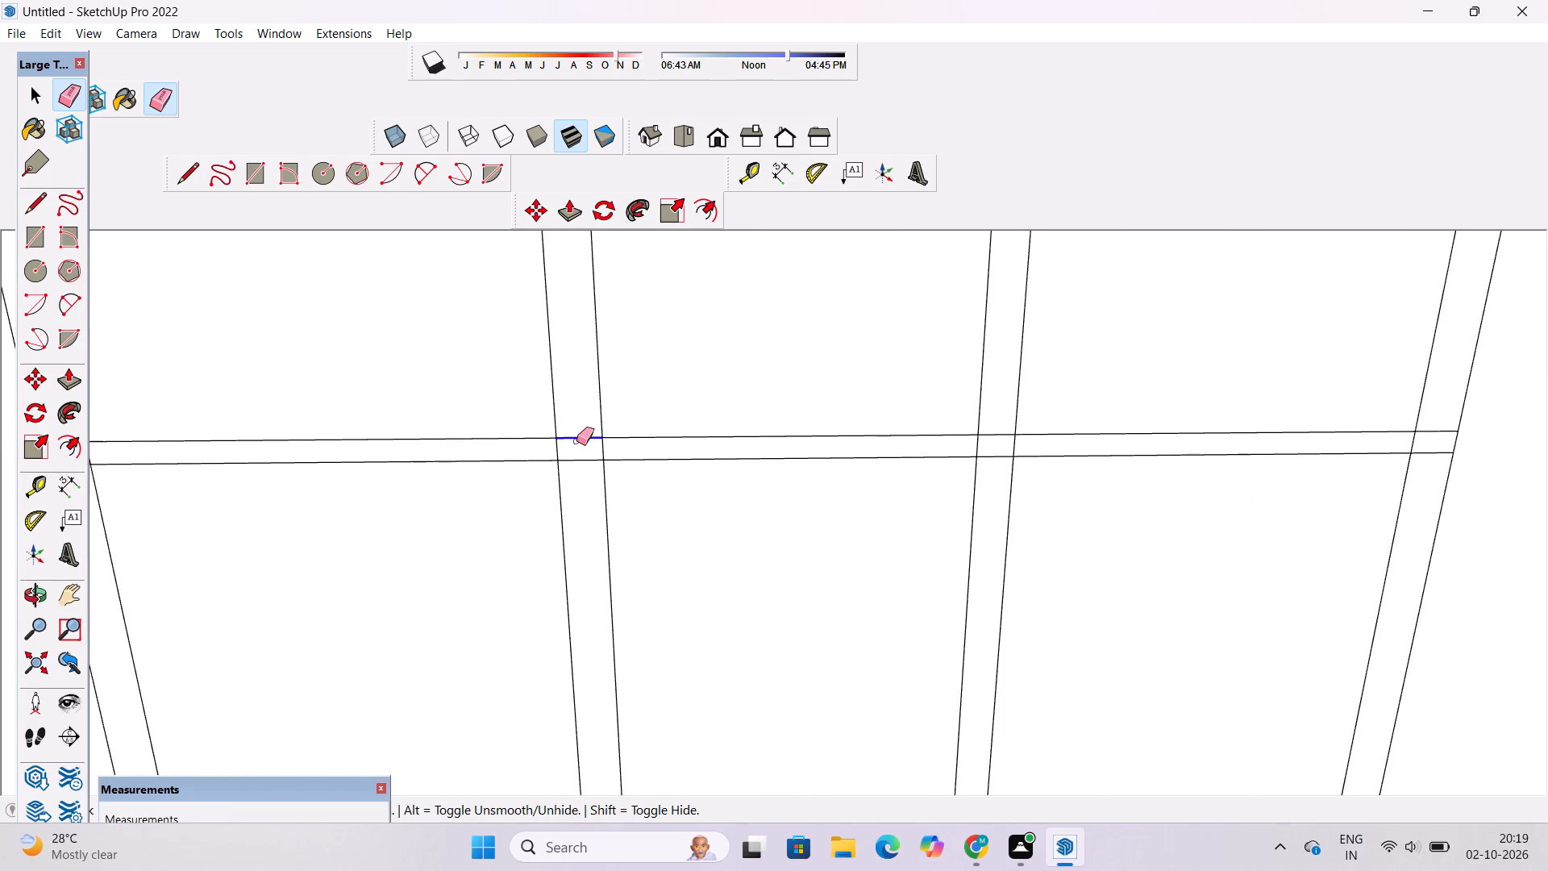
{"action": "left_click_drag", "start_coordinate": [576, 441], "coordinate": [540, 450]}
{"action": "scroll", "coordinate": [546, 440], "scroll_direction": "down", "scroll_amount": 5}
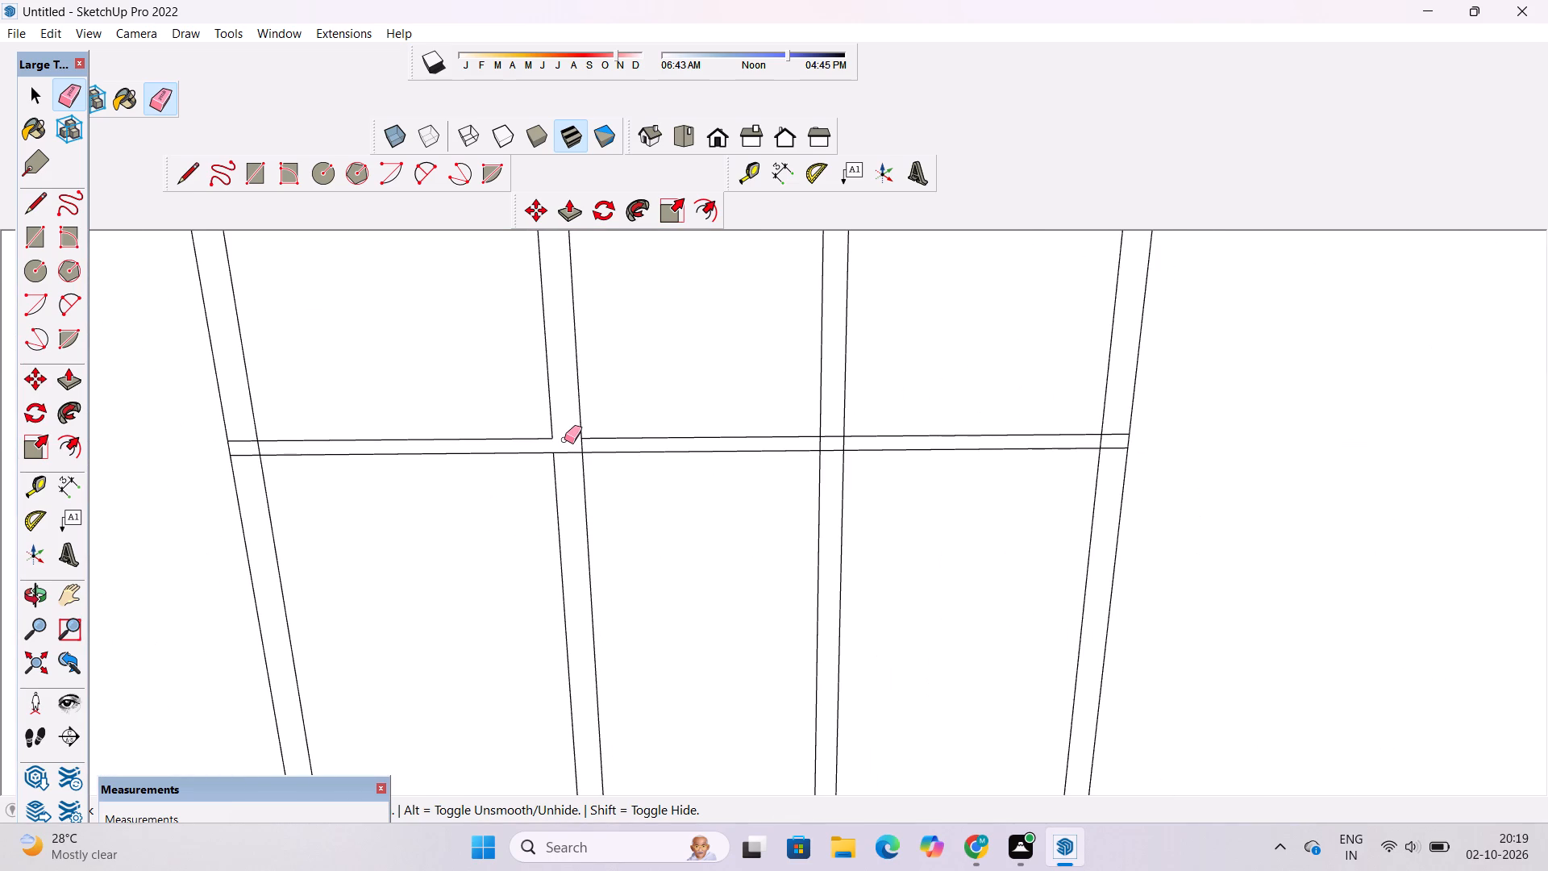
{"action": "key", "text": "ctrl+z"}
Examine the divided frame on the inner wall and the building around it from several viewpoints.
{"action": "scroll", "coordinate": [573, 446], "scroll_direction": "down", "scroll_amount": 16}
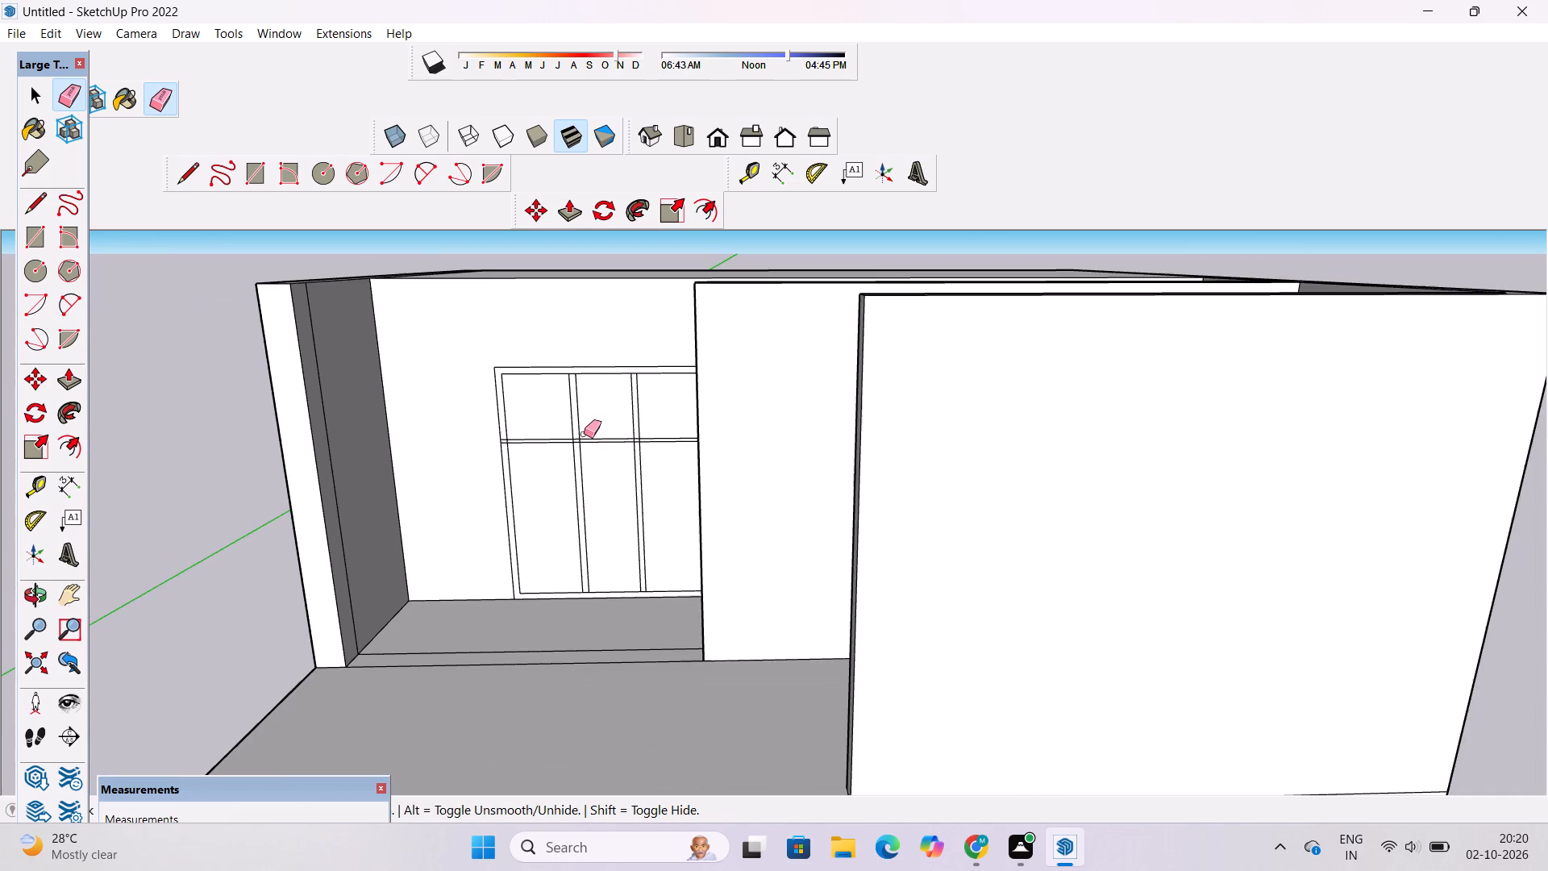
{"action": "scroll", "coordinate": [587, 457], "scroll_direction": "down", "scroll_amount": 4}
{"action": "key", "text": "space"}
{"action": "type", "text": "o"}
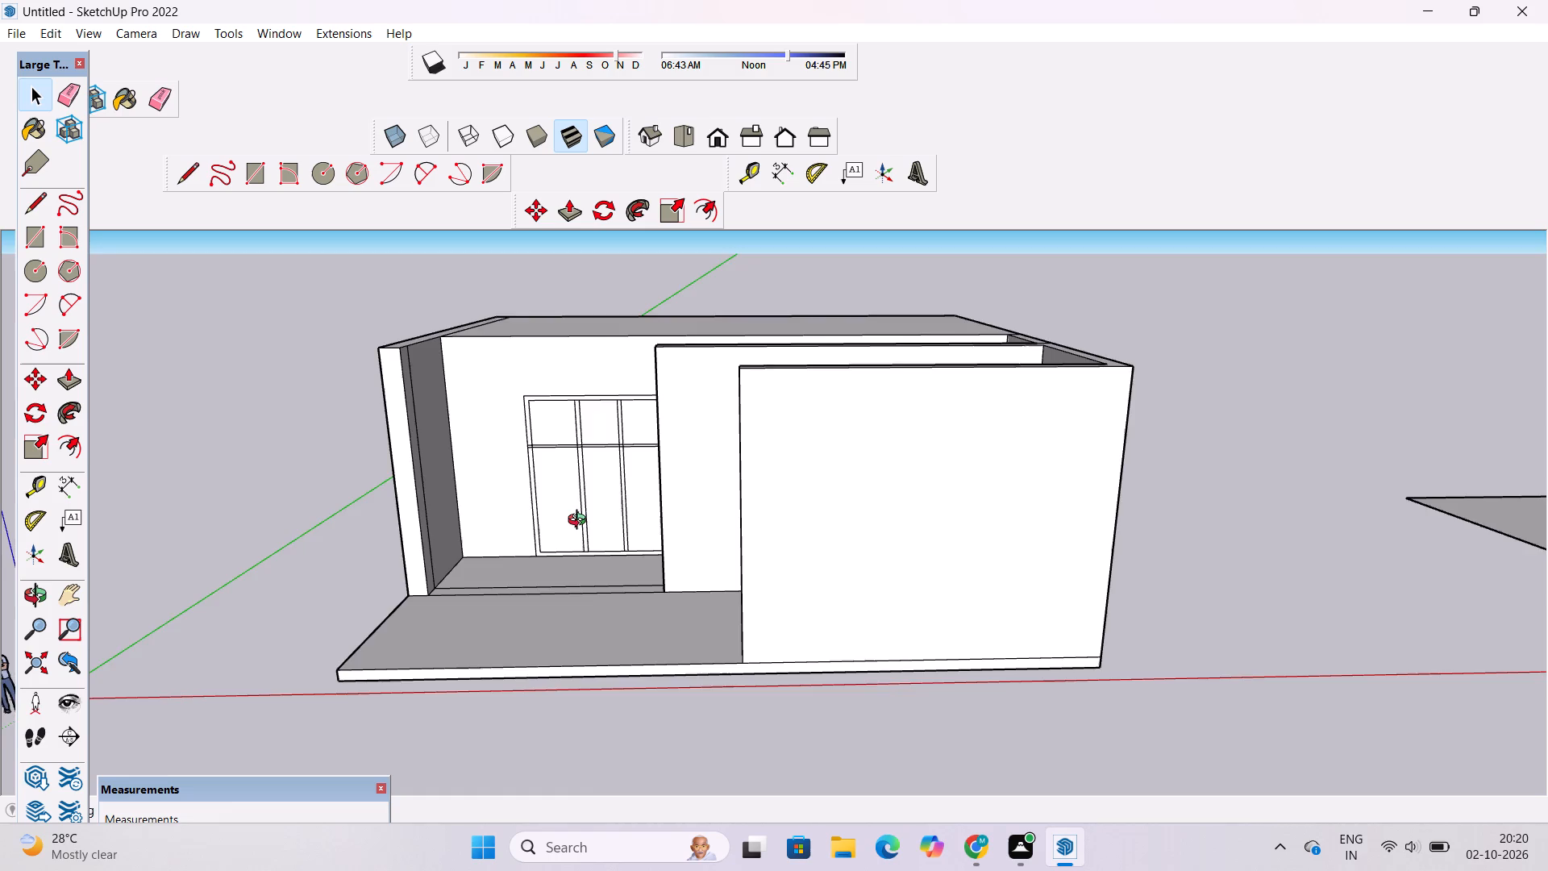
{"action": "left_click_drag", "start_coordinate": [580, 522], "coordinate": [638, 582]}
{"action": "scroll", "coordinate": [615, 531], "scroll_direction": "up", "scroll_amount": 4}
{"action": "left_click_drag", "start_coordinate": [611, 527], "coordinate": [625, 533], "text": "shift"}
{"action": "scroll", "coordinate": [625, 533], "scroll_direction": "up", "scroll_amount": 2}
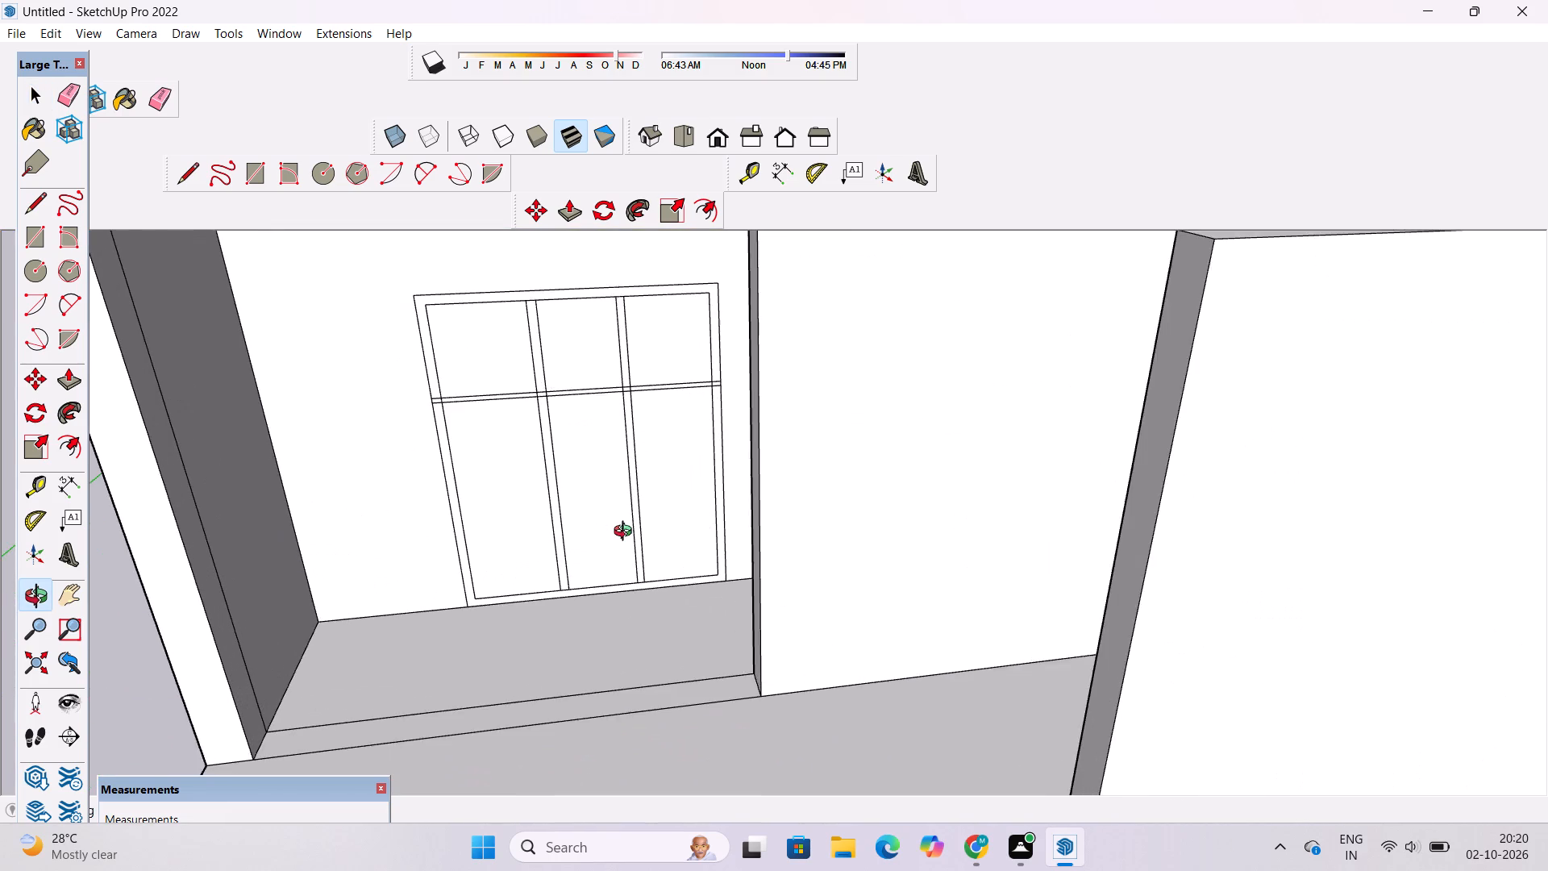
{"action": "left_click_drag", "start_coordinate": [626, 533], "coordinate": [611, 506]}
{"action": "scroll", "coordinate": [611, 506], "scroll_direction": "down", "scroll_amount": 3}
{"action": "left_click_drag", "start_coordinate": [610, 506], "coordinate": [624, 509], "text": "shift"}
{"action": "scroll", "coordinate": [624, 509], "scroll_direction": "down", "scroll_amount": 4}
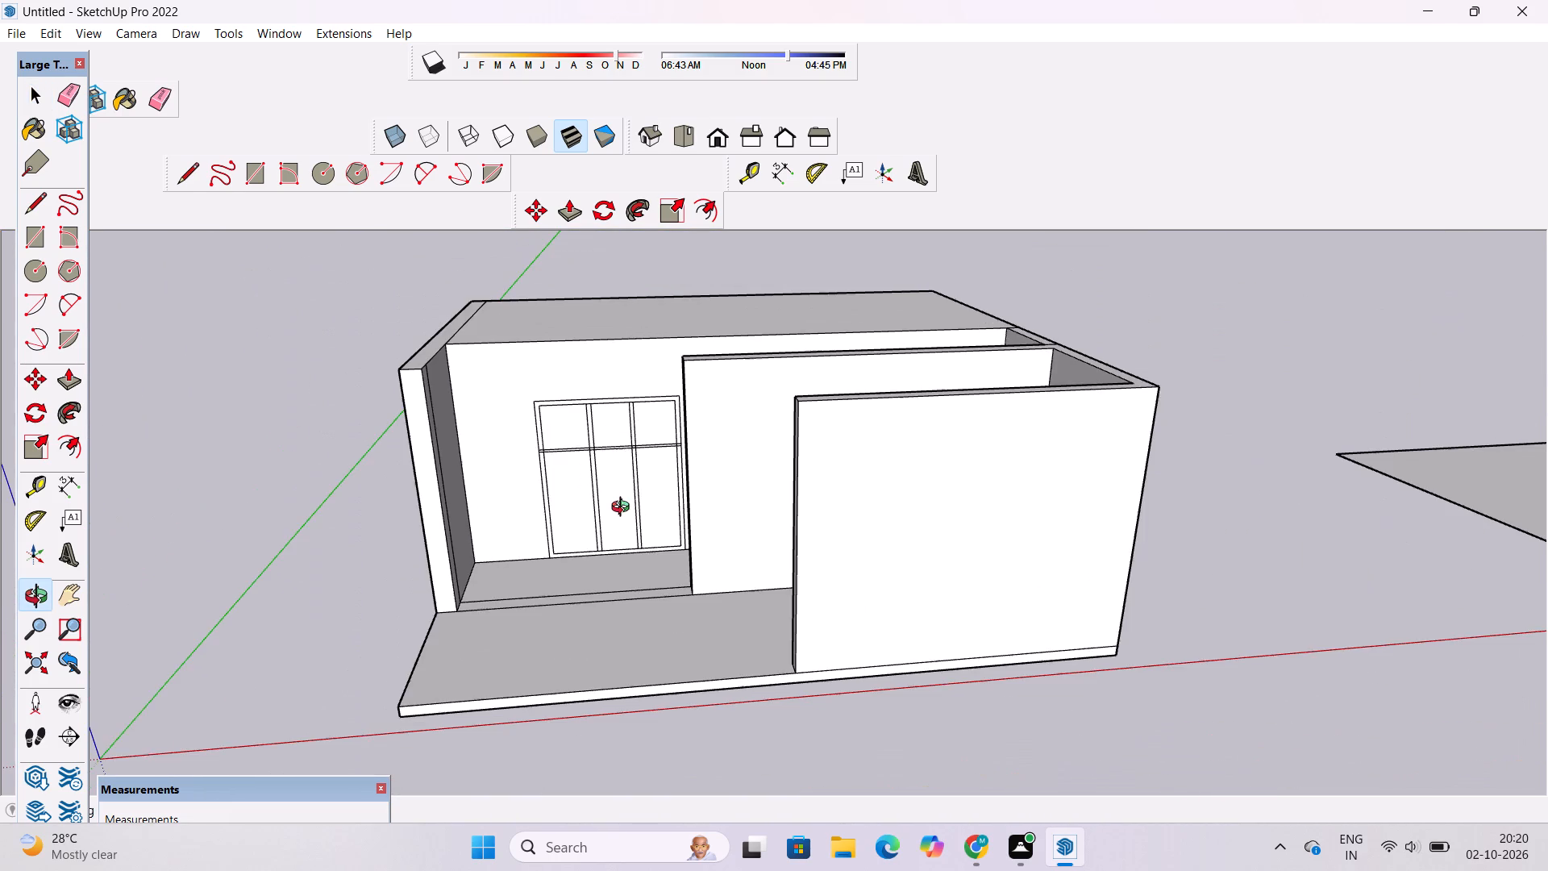
{"action": "left_click_drag", "start_coordinate": [602, 509], "coordinate": [656, 512]}
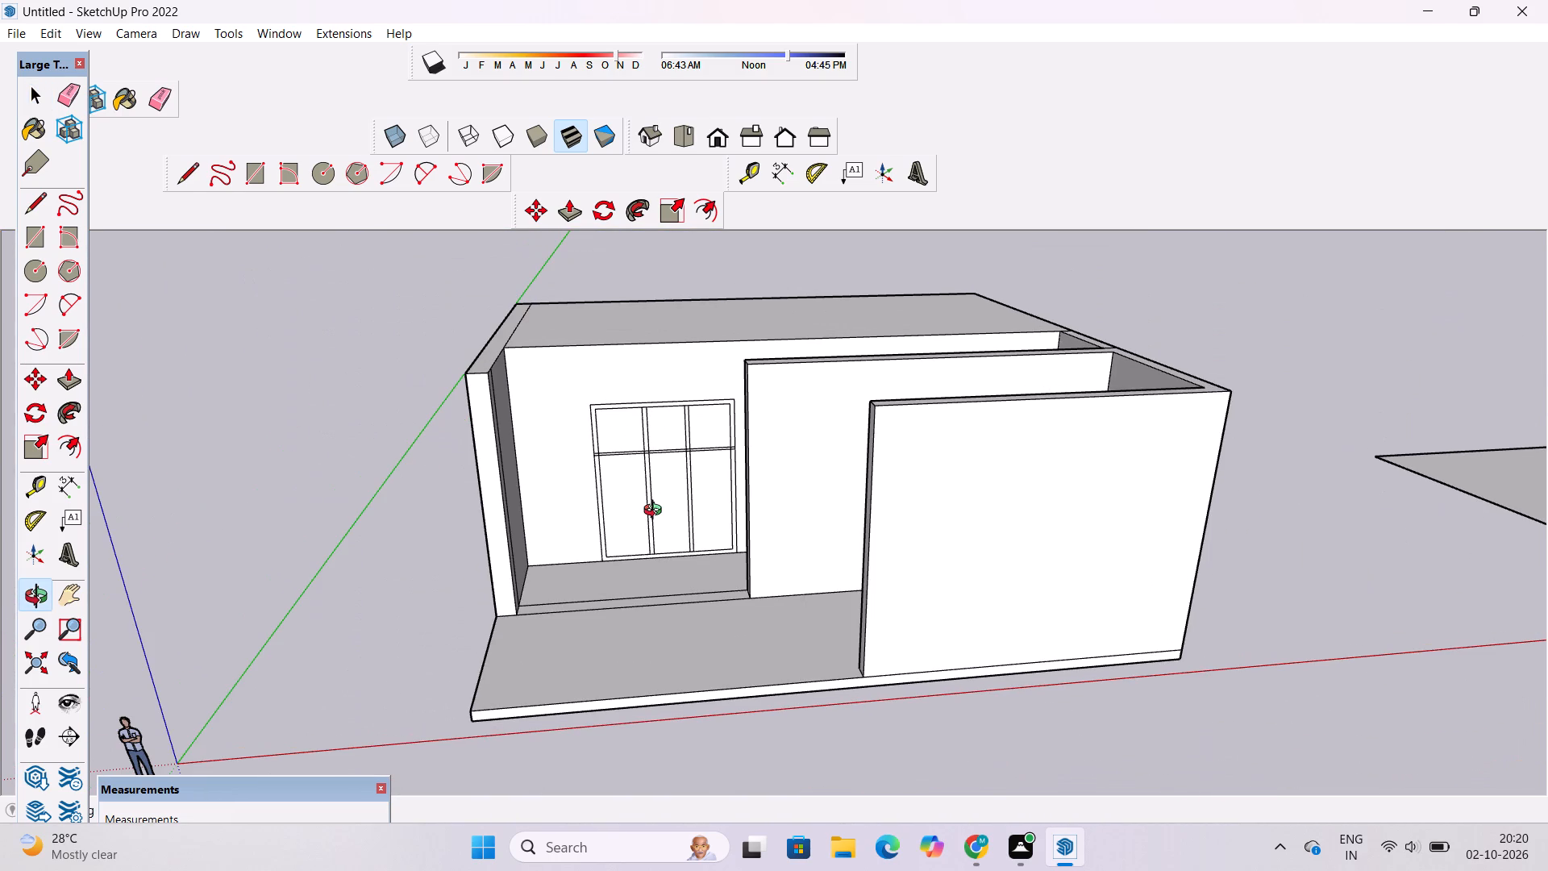
Erase the segments of the frame's inner top edge that close off the upper ends of the two vertical bars.
{"action": "scroll", "coordinate": [659, 459], "scroll_direction": "up", "scroll_amount": 1}
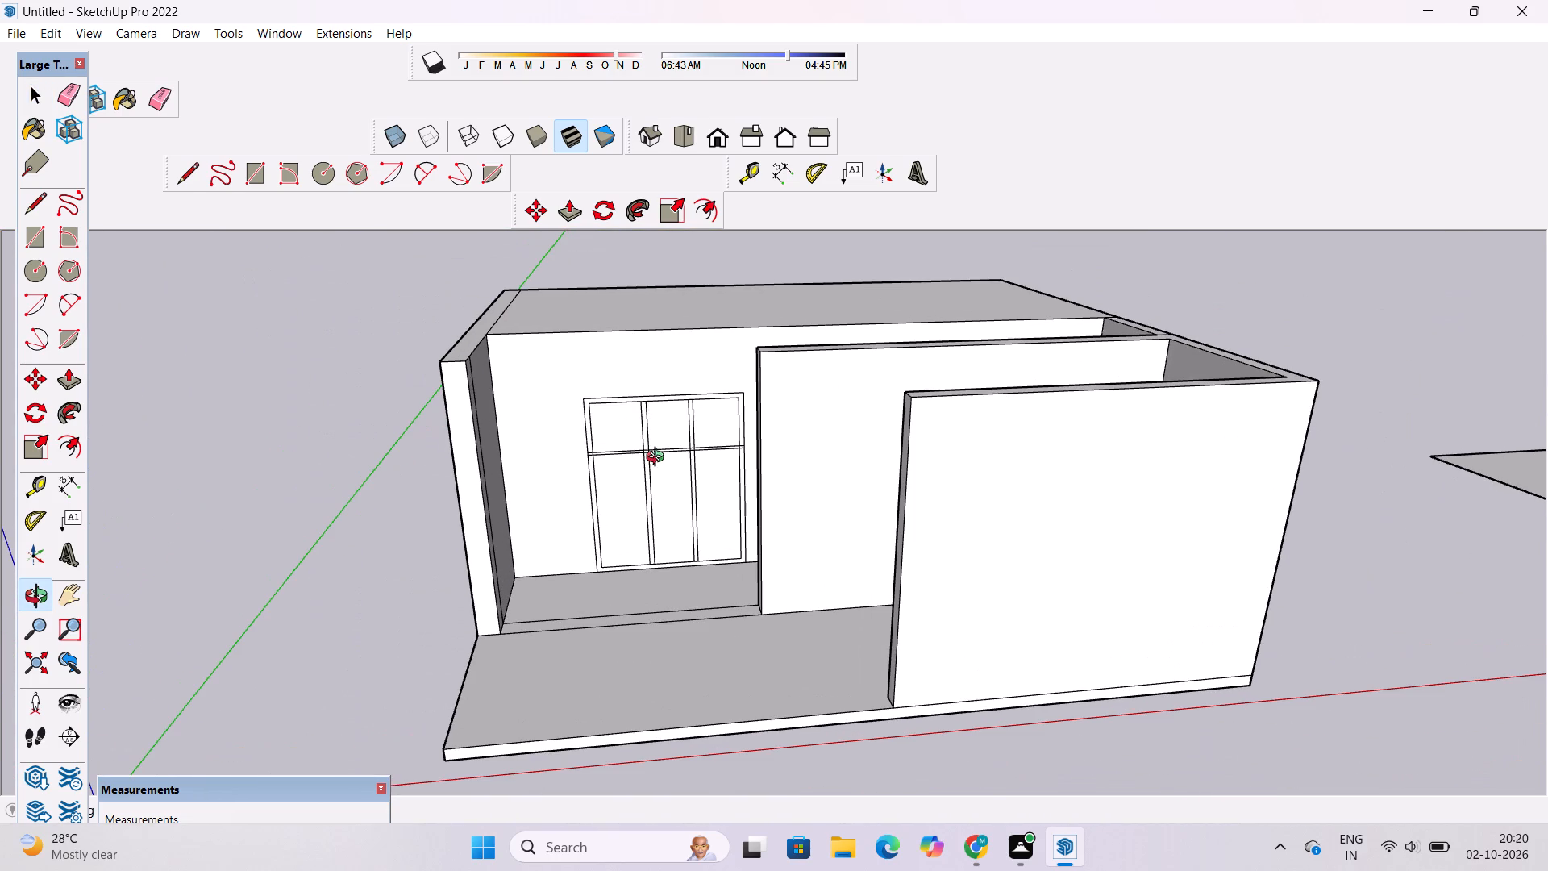
{"action": "scroll", "coordinate": [660, 457], "scroll_direction": "up", "scroll_amount": 8}
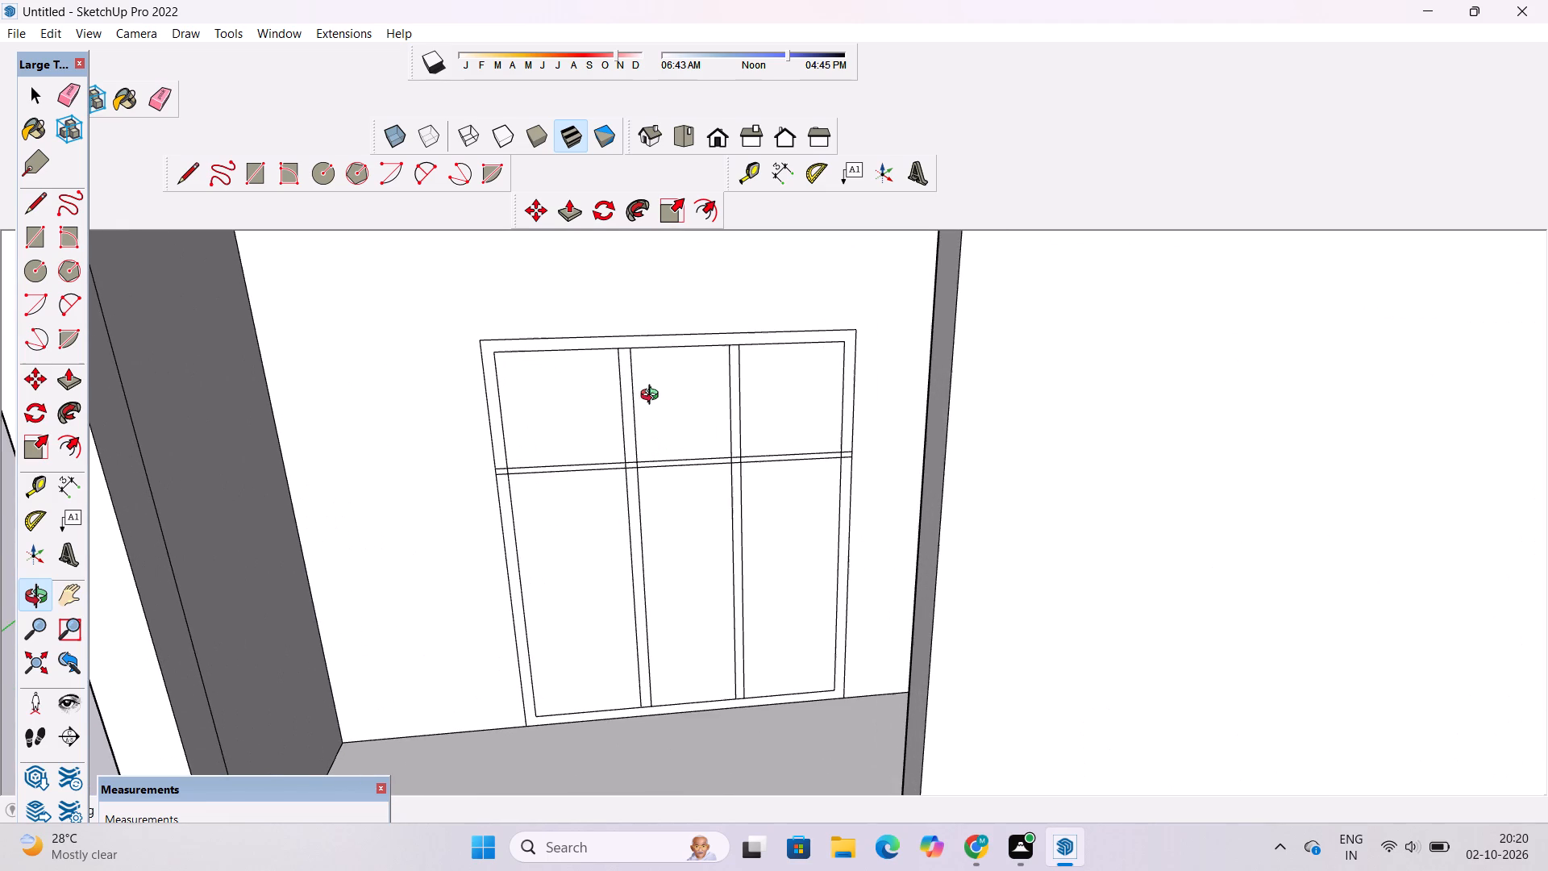
{"action": "key", "text": "e"}
{"action": "scroll", "coordinate": [617, 357], "scroll_direction": "up", "scroll_amount": 9}
{"action": "left_click_drag", "start_coordinate": [637, 330], "coordinate": [637, 337]}
{"action": "scroll", "coordinate": [635, 339], "scroll_direction": "down", "scroll_amount": 6}
{"action": "scroll", "coordinate": [809, 337], "scroll_direction": "up", "scroll_amount": 9}
{"action": "left_click_drag", "start_coordinate": [776, 314], "coordinate": [776, 327]}
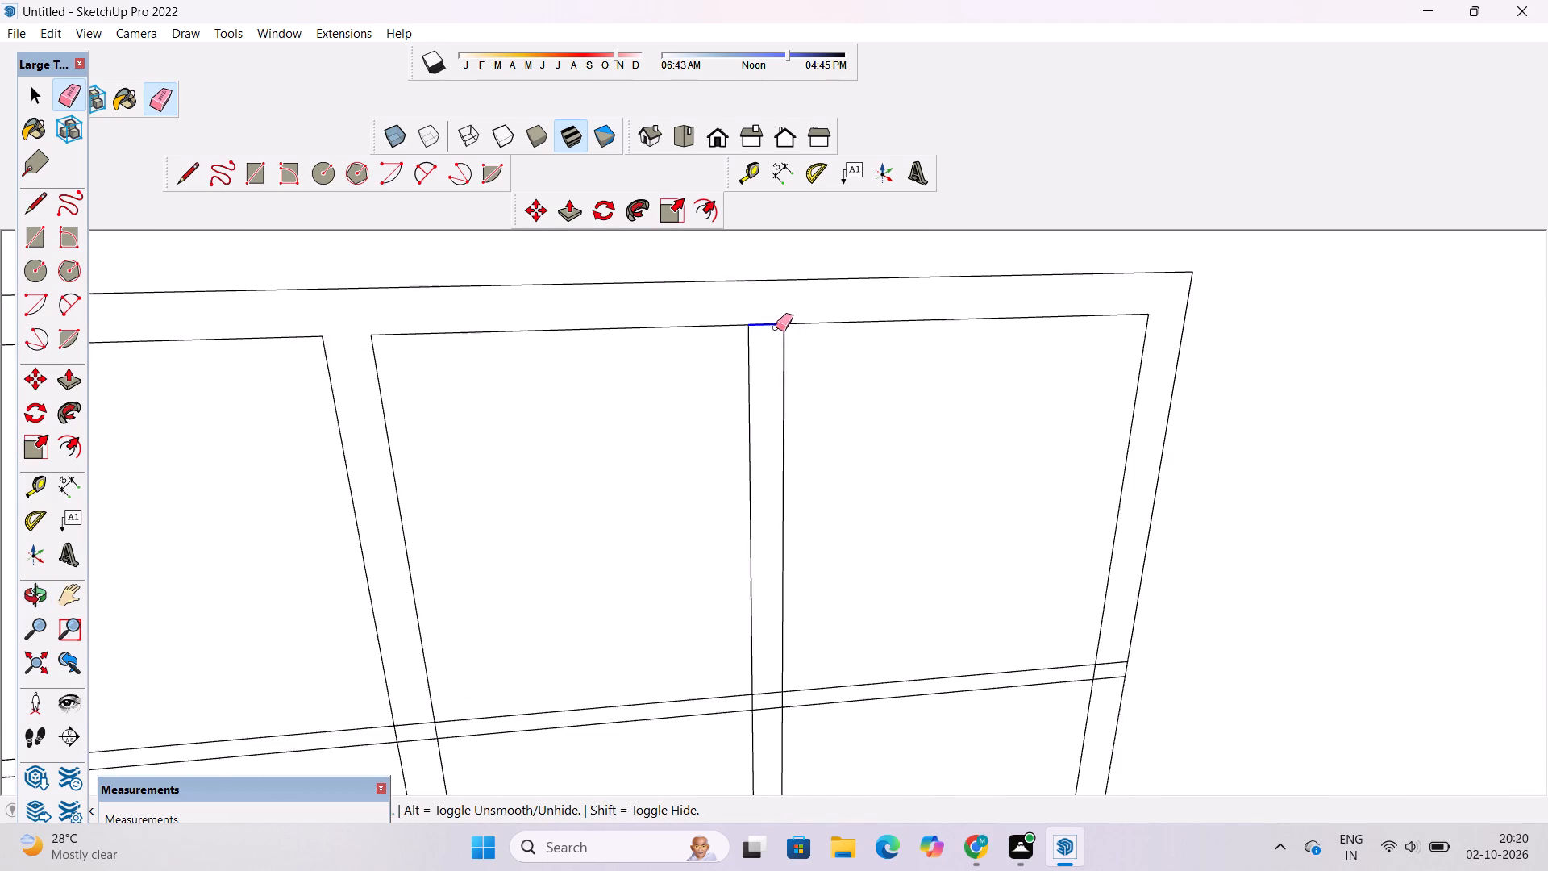
{"action": "left_click_drag", "start_coordinate": [776, 327], "coordinate": [774, 340]}
{"action": "scroll", "coordinate": [764, 314], "scroll_direction": "down", "scroll_amount": 15}
{"action": "scroll", "coordinate": [743, 456], "scroll_direction": "up", "scroll_amount": 4}
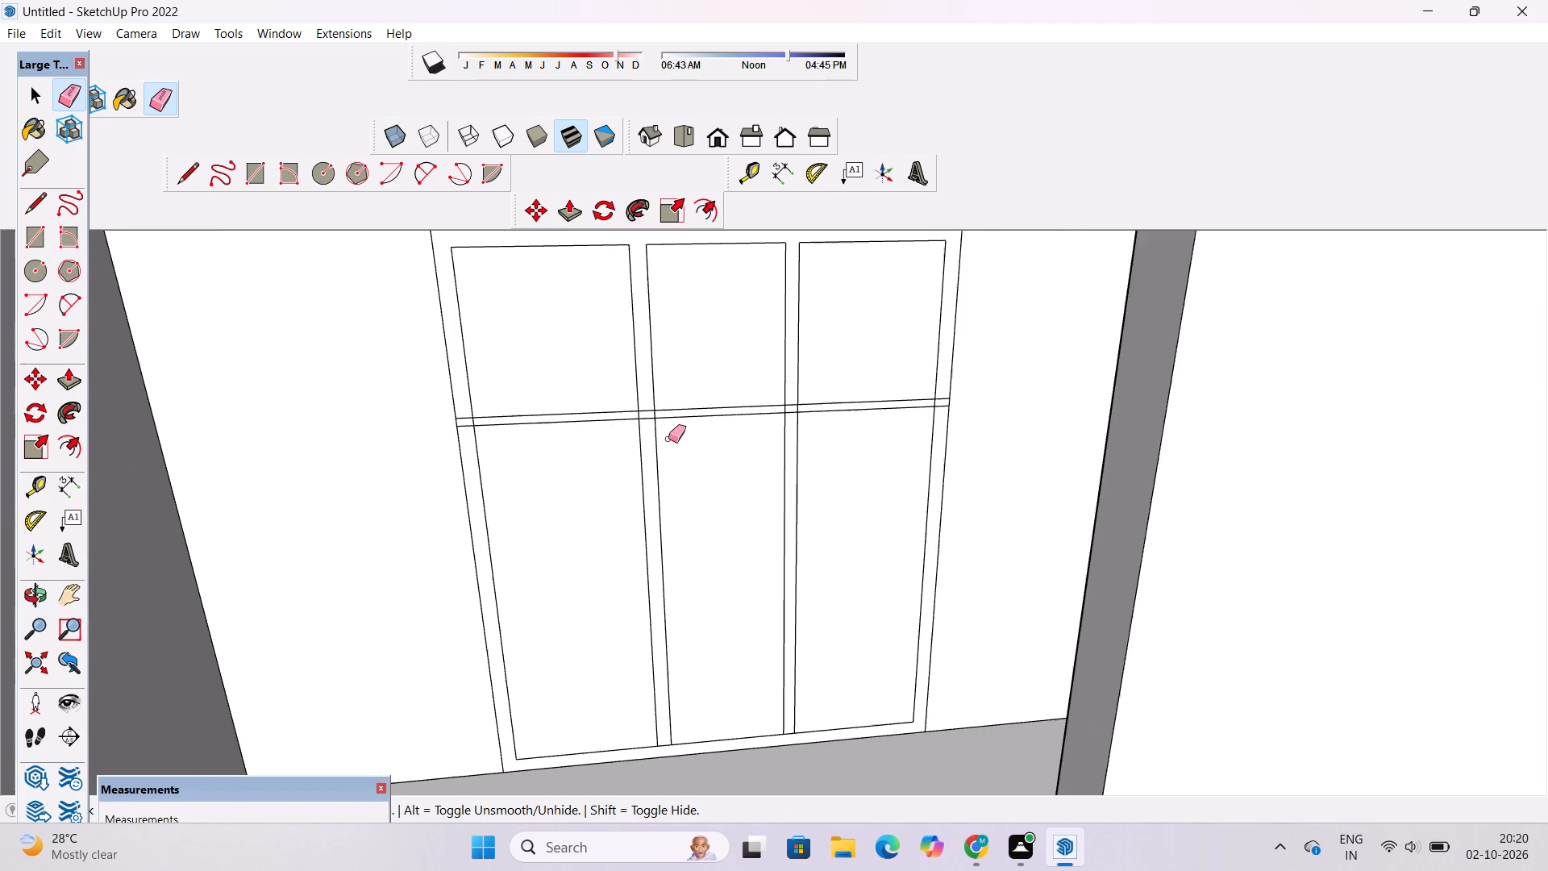
Erase the overlapping line segments where the horizontal bar runs into the frame's left side.
{"action": "scroll", "coordinate": [529, 420], "scroll_direction": "up", "scroll_amount": 6}
{"action": "scroll", "coordinate": [449, 416], "scroll_direction": "up", "scroll_amount": 4}
{"action": "left_click_drag", "start_coordinate": [424, 404], "coordinate": [425, 412]}
{"action": "left_click", "coordinate": [425, 414]}
{"action": "left_click_drag", "start_coordinate": [426, 423], "coordinate": [427, 442]}
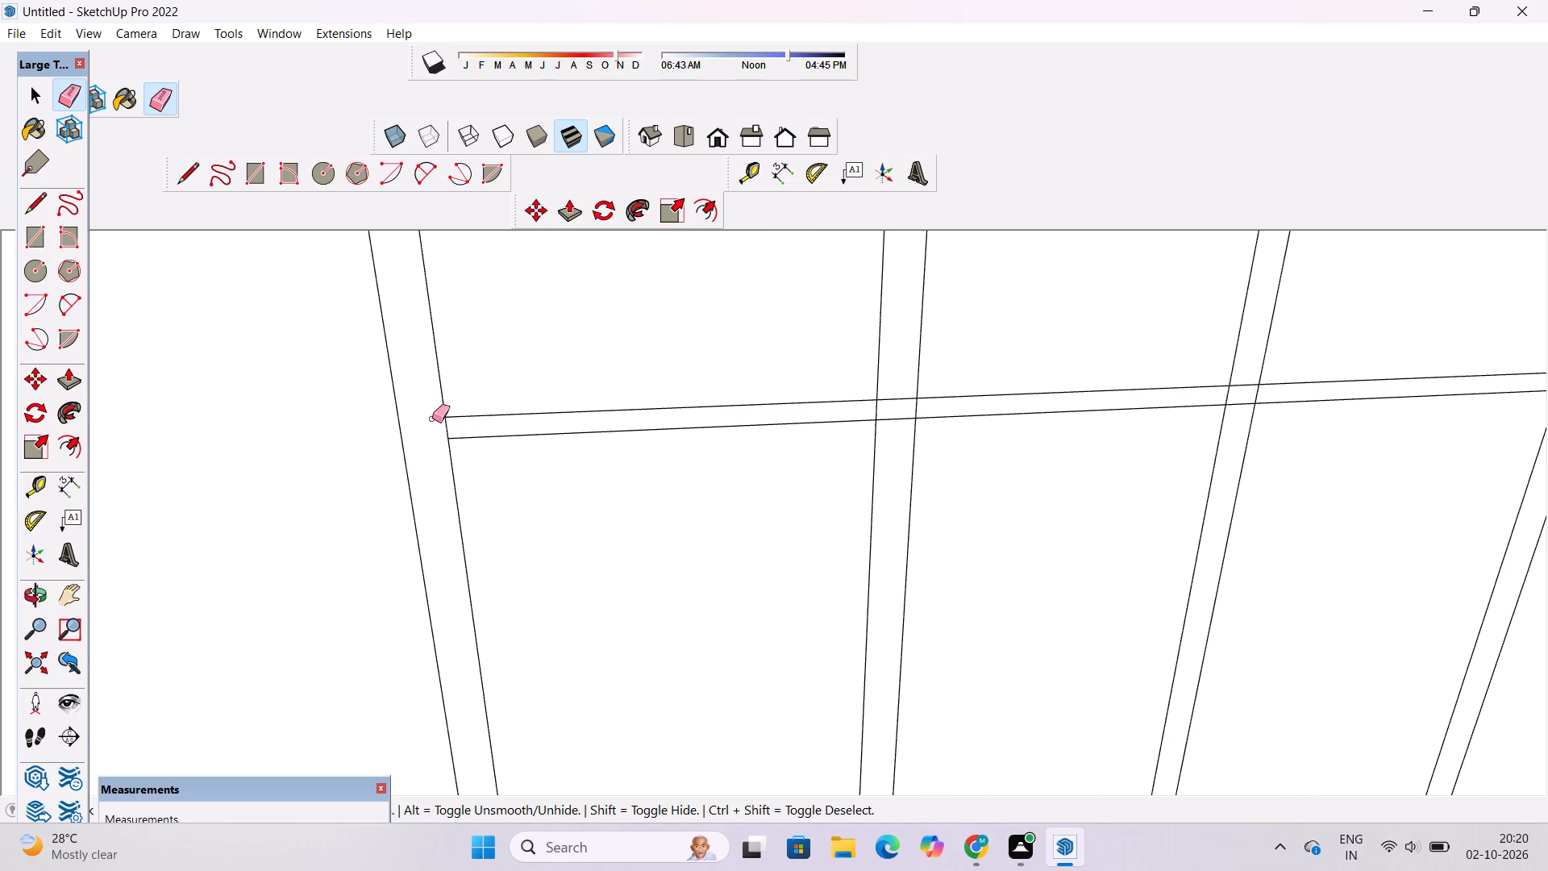
{"action": "left_click_drag", "start_coordinate": [438, 424], "coordinate": [456, 427]}
Erase the four overlapping segments where the horizontal bar crosses the left vertical bar.
{"action": "scroll", "coordinate": [543, 432], "scroll_direction": "down", "scroll_amount": 7}
{"action": "scroll", "coordinate": [765, 438], "scroll_direction": "up", "scroll_amount": 5}
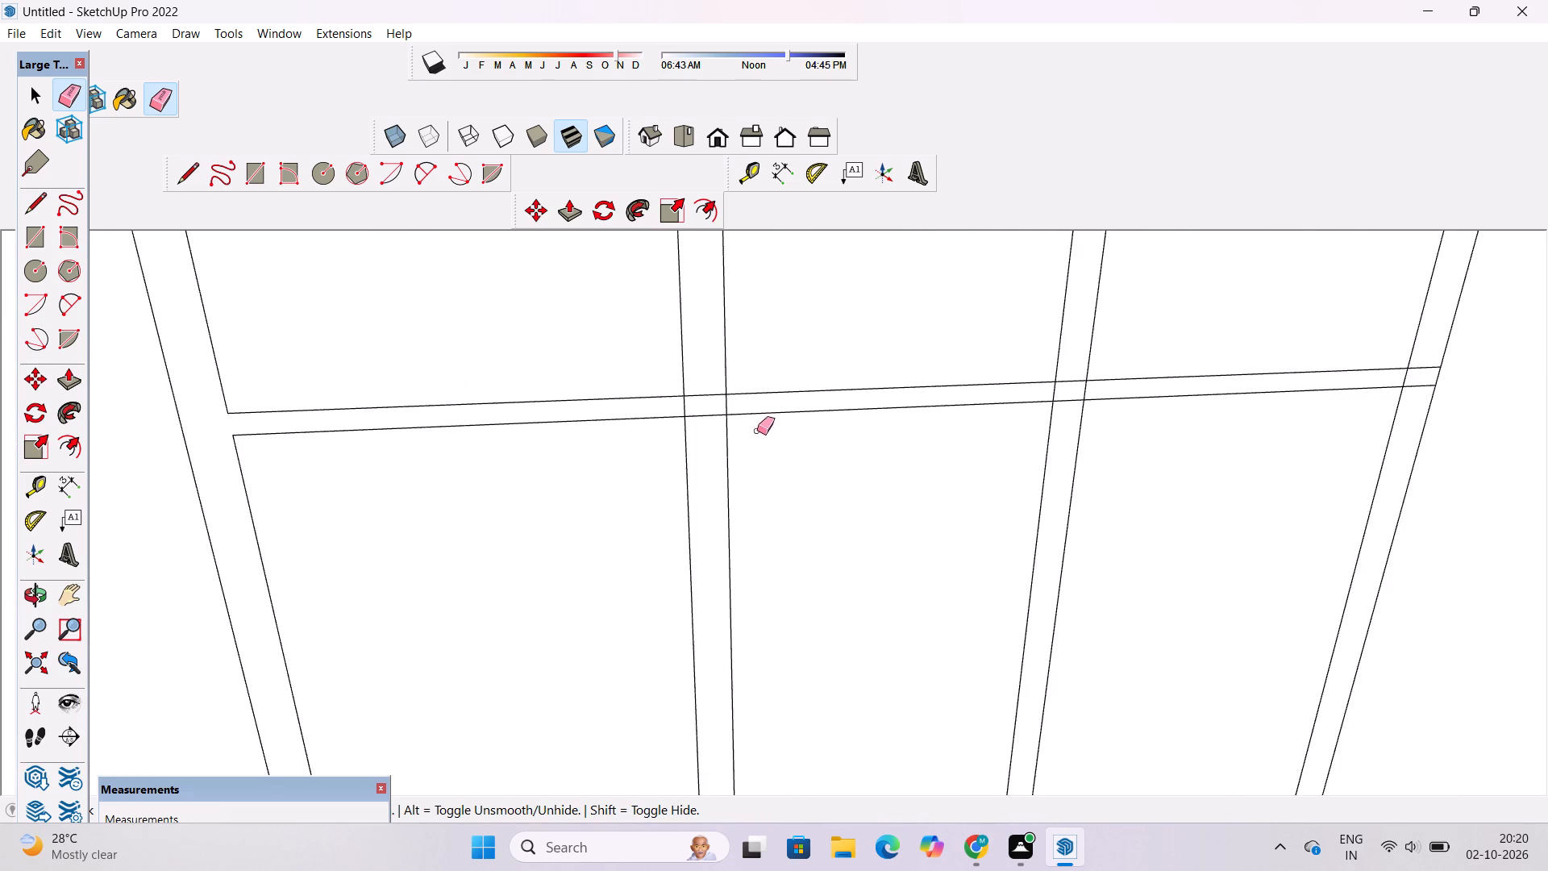
{"action": "scroll", "coordinate": [757, 431], "scroll_direction": "up", "scroll_amount": 7}
{"action": "left_click_drag", "start_coordinate": [678, 364], "coordinate": [679, 384]}
{"action": "left_click_drag", "start_coordinate": [676, 384], "coordinate": [630, 398]}
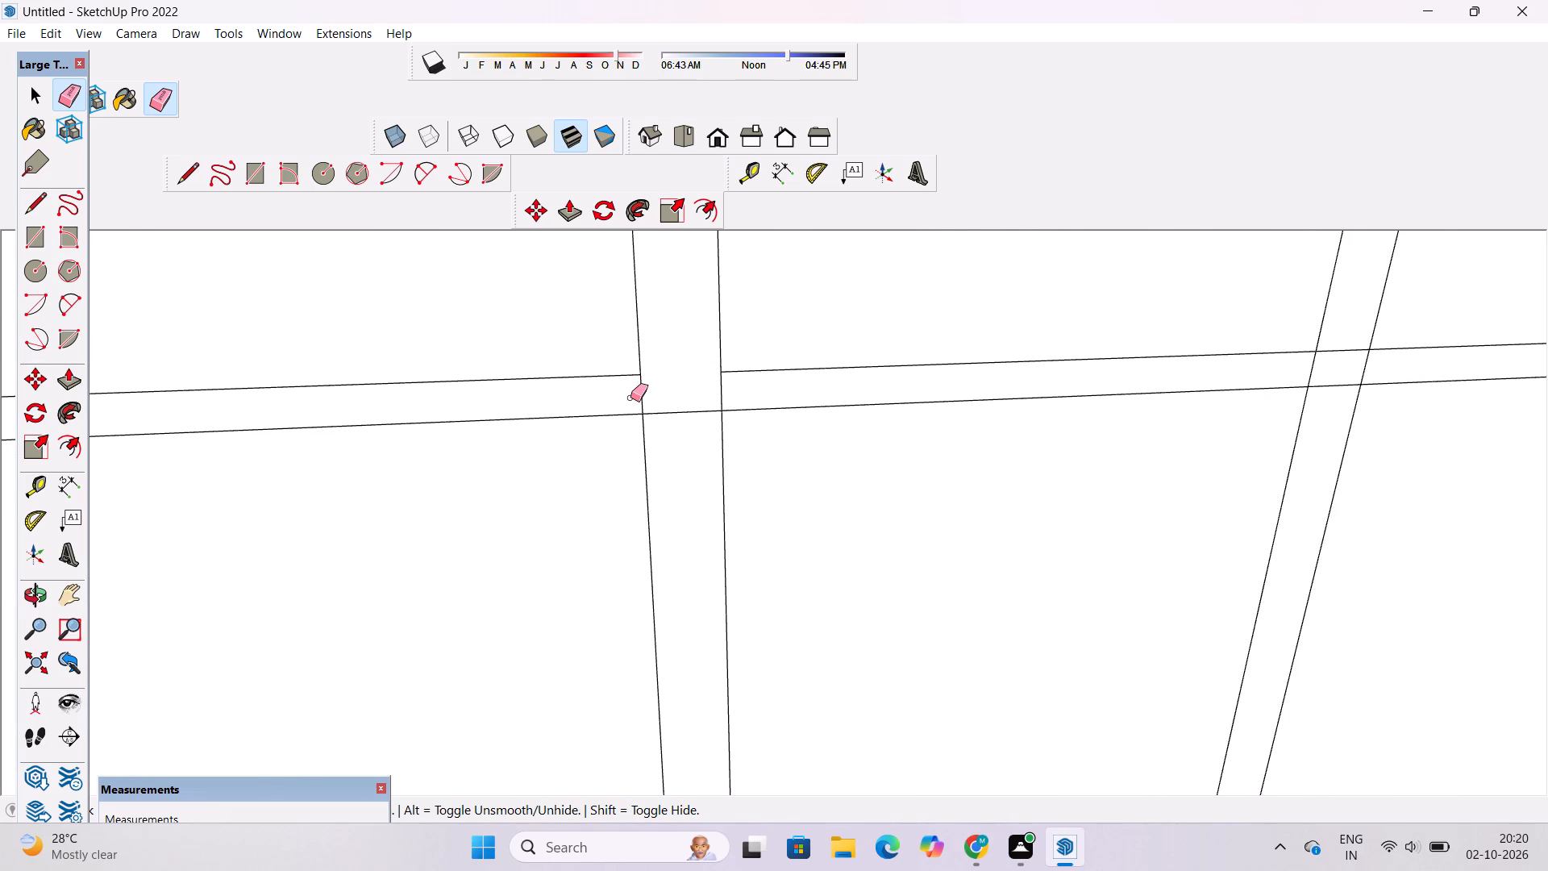
{"action": "left_click_drag", "start_coordinate": [630, 398], "coordinate": [656, 387]}
{"action": "left_click_drag", "start_coordinate": [662, 389], "coordinate": [680, 404]}
{"action": "left_click", "coordinate": [720, 386]}
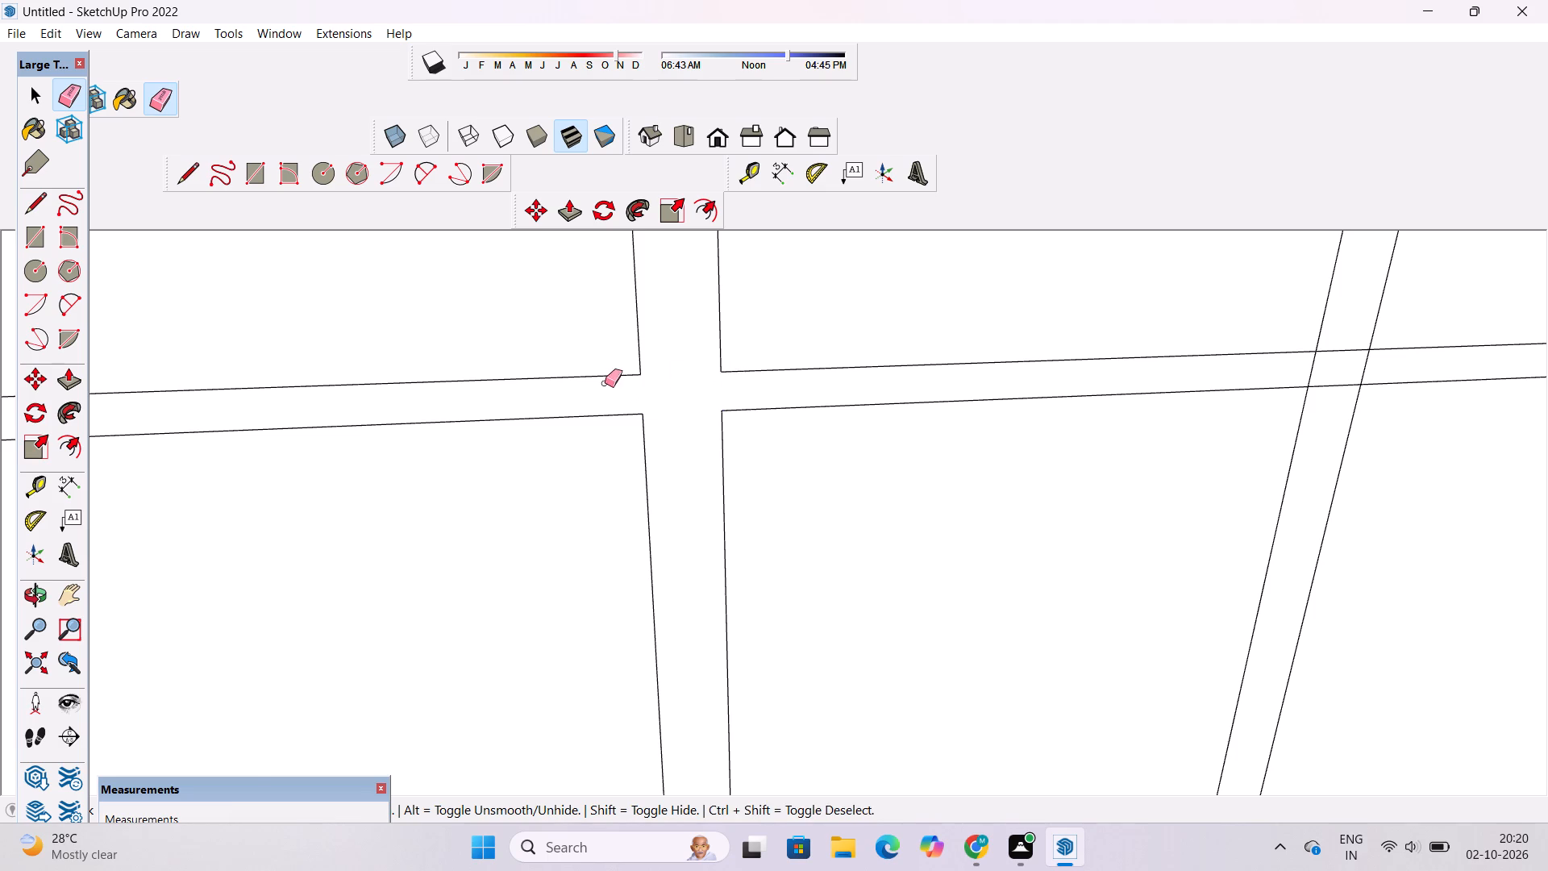
Erase the four overlapping segments where the horizontal bar crosses the right vertical bar.
{"action": "scroll", "coordinate": [596, 385], "scroll_direction": "down", "scroll_amount": 16}
{"action": "scroll", "coordinate": [776, 371], "scroll_direction": "up", "scroll_amount": 16}
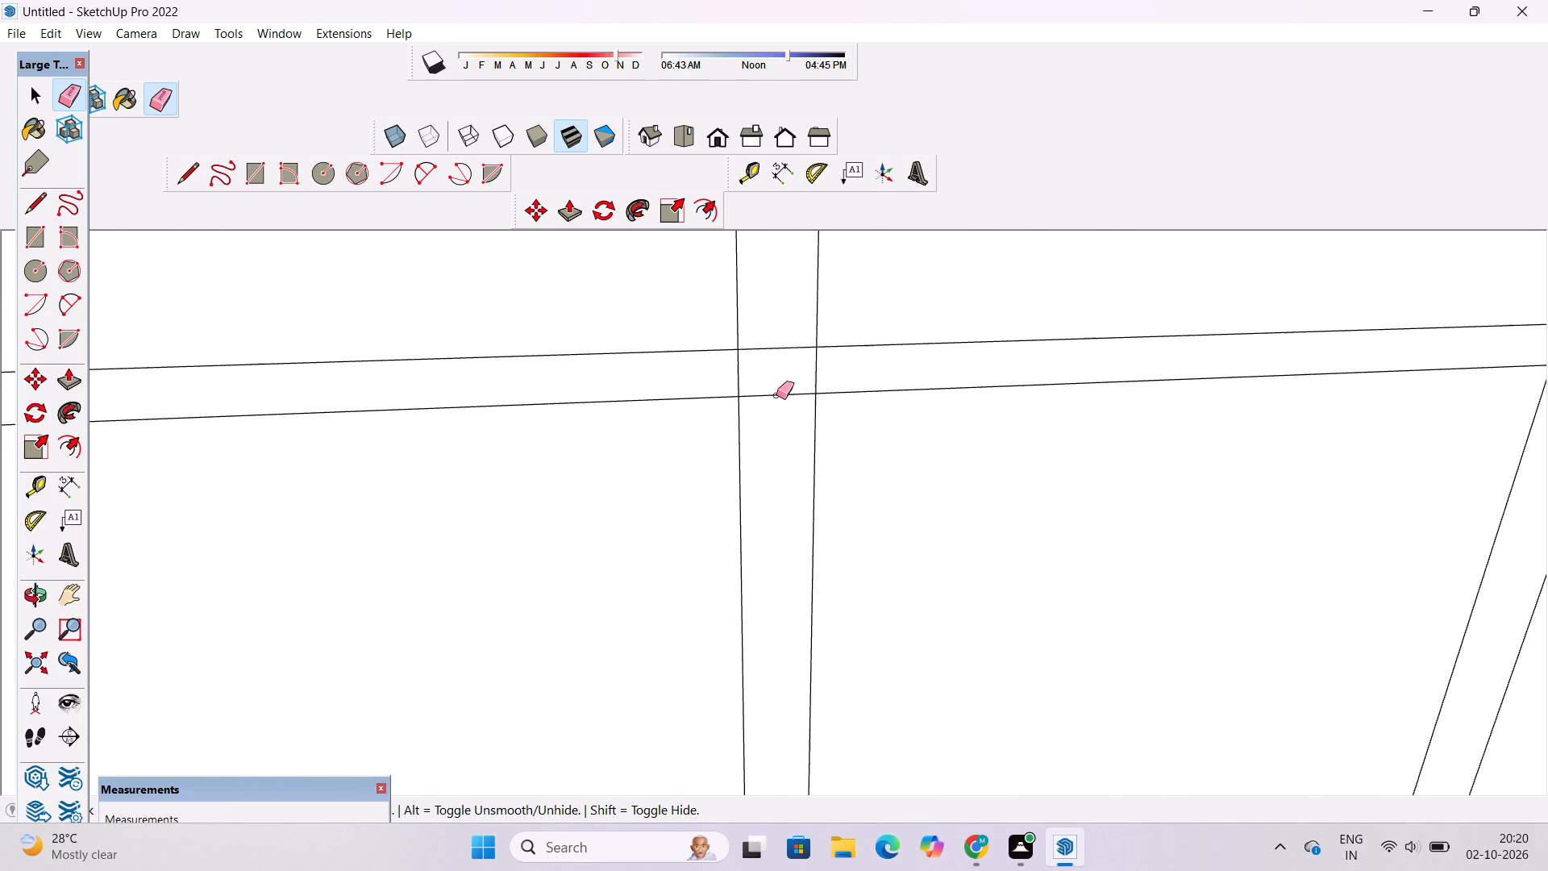
{"action": "left_click_drag", "start_coordinate": [780, 328], "coordinate": [785, 362]}
{"action": "left_click_drag", "start_coordinate": [775, 352], "coordinate": [736, 370]}
{"action": "left_click_drag", "start_coordinate": [739, 369], "coordinate": [755, 402]}
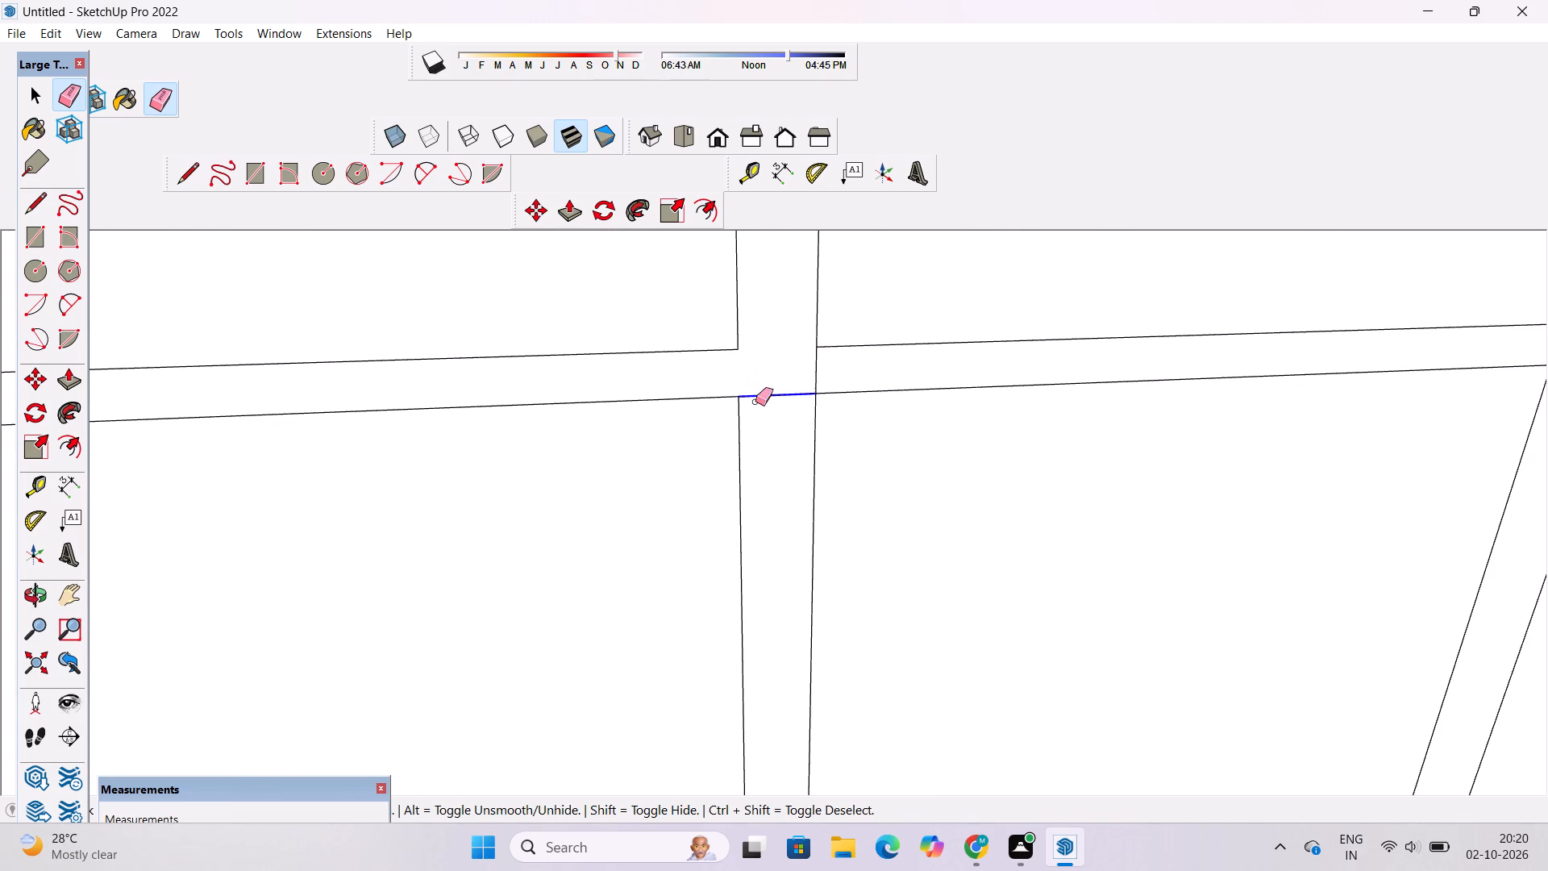
{"action": "left_click_drag", "start_coordinate": [755, 402], "coordinate": [759, 394]}
{"action": "left_click", "coordinate": [820, 365]}
{"action": "left_click_drag", "start_coordinate": [820, 365], "coordinate": [809, 372]}
{"action": "left_click_drag", "start_coordinate": [805, 370], "coordinate": [818, 377]}
Erase the overlapping line segments where the horizontal bar runs into the frame's right side.
{"action": "scroll", "coordinate": [615, 407], "scroll_direction": "down", "scroll_amount": 13}
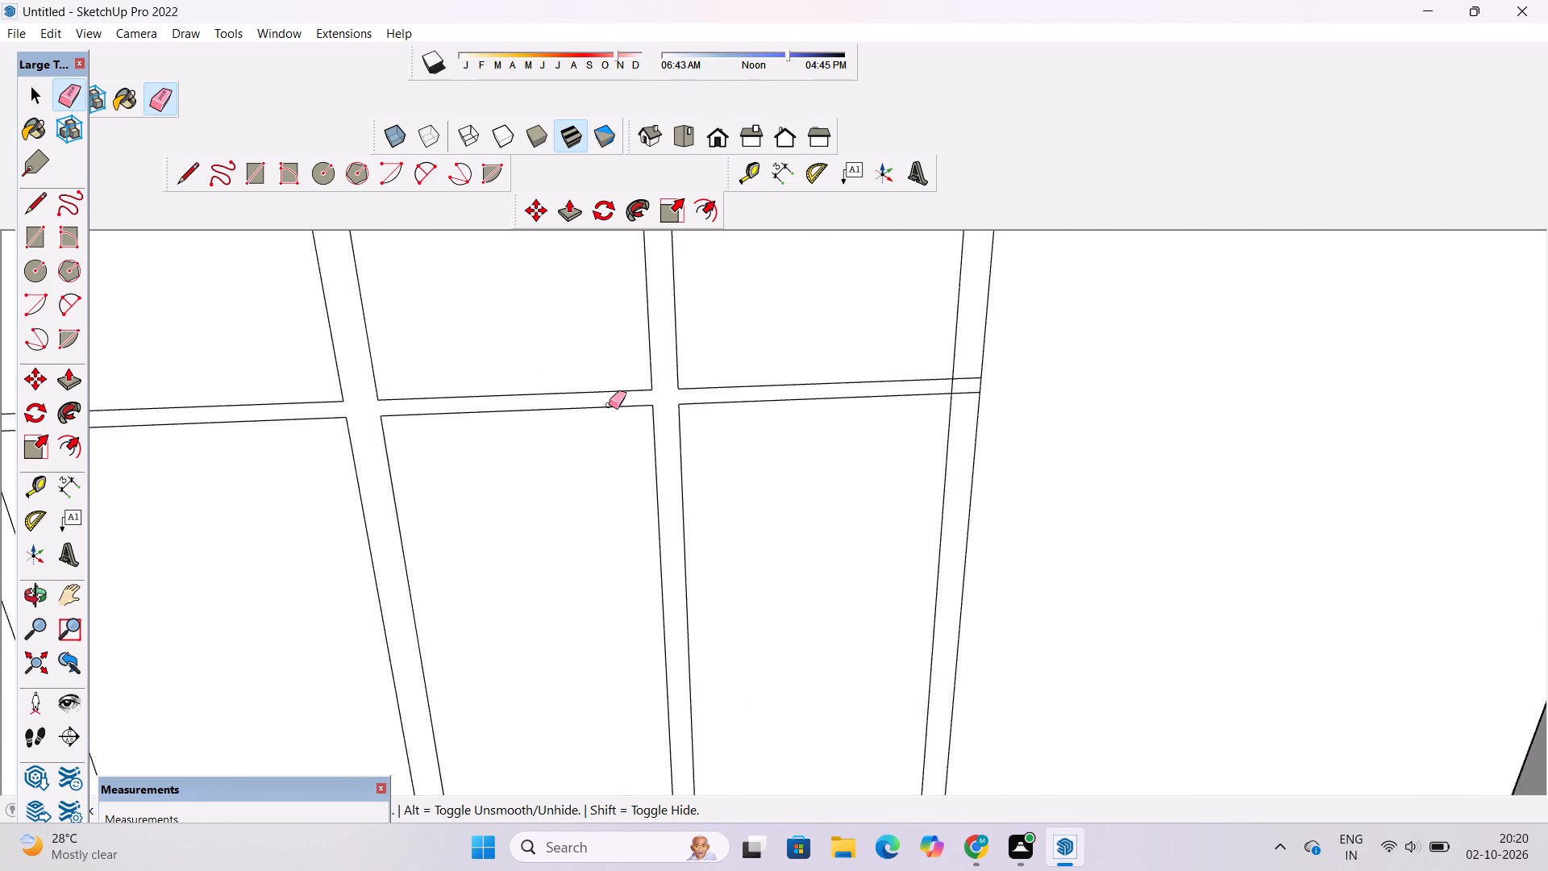
{"action": "scroll", "coordinate": [609, 405], "scroll_direction": "down", "scroll_amount": 4}
{"action": "scroll", "coordinate": [814, 381], "scroll_direction": "up", "scroll_amount": 11}
{"action": "left_click_drag", "start_coordinate": [824, 361], "coordinate": [821, 406]}
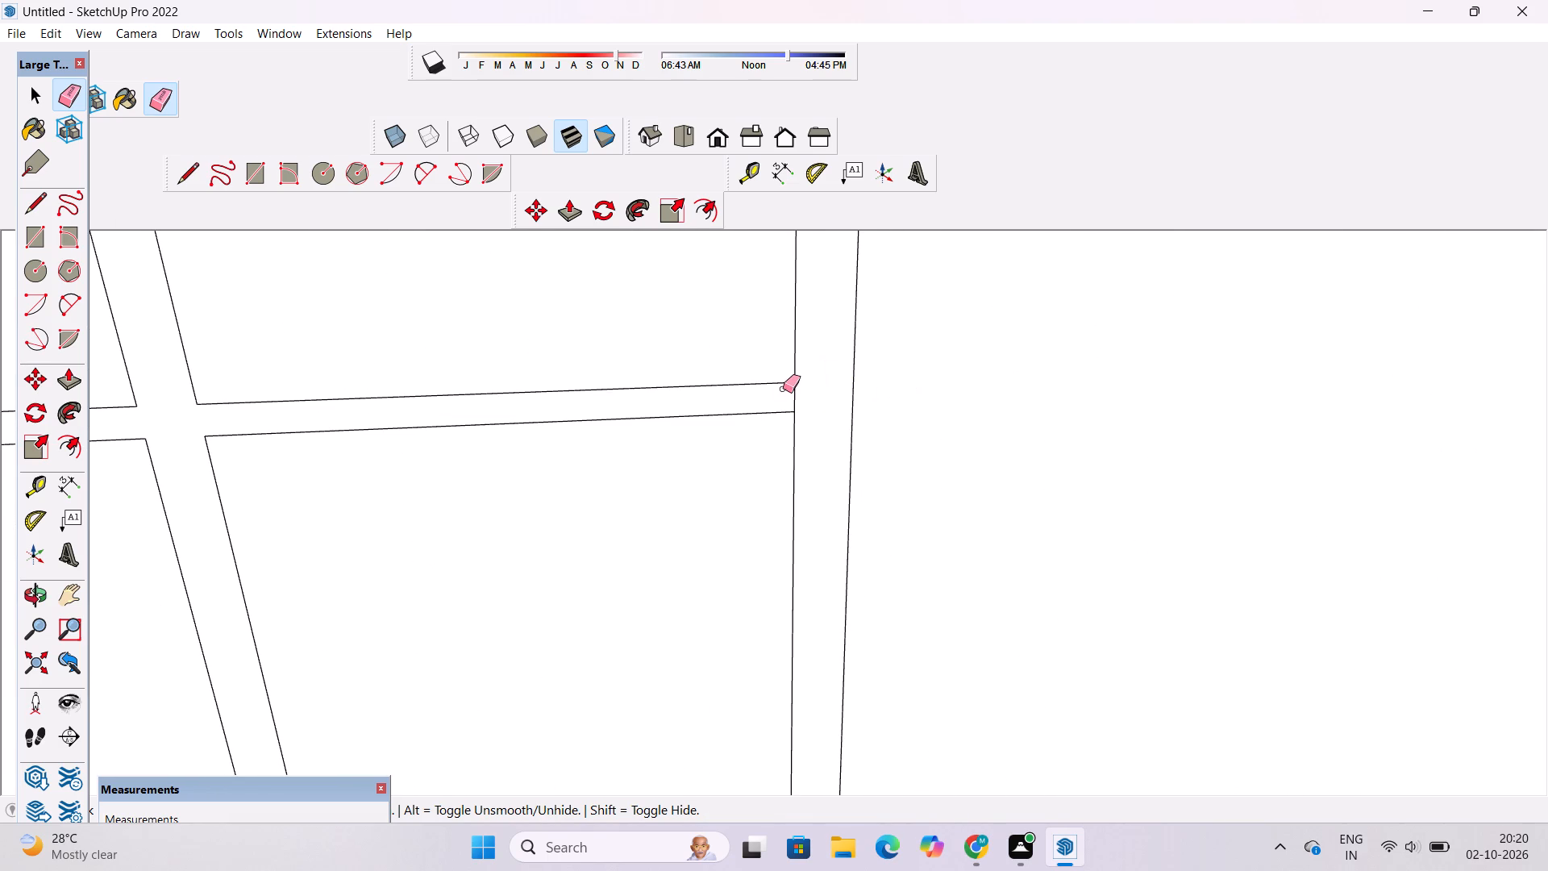
{"action": "left_click_drag", "start_coordinate": [784, 390], "coordinate": [805, 400]}
{"action": "scroll", "coordinate": [808, 406], "scroll_direction": "down", "scroll_amount": 10}
{"action": "key", "text": "space"}
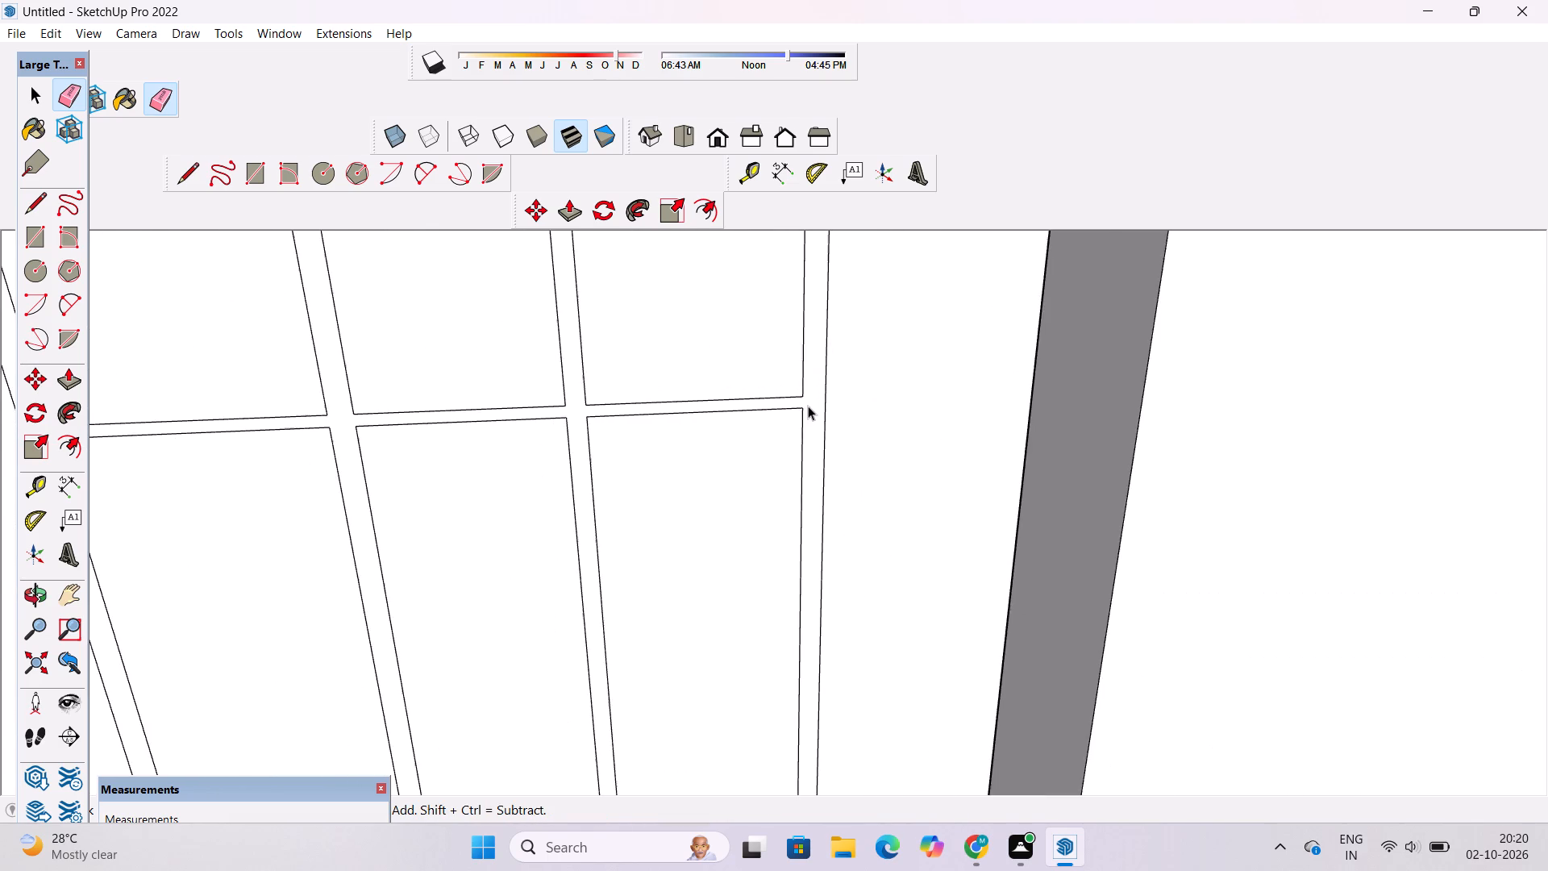
Examine the cleaned-up frame face, its panes and the whole building from the front and above.
{"action": "scroll", "coordinate": [808, 406], "scroll_direction": "down", "scroll_amount": 12}
{"action": "scroll", "coordinate": [808, 406], "scroll_direction": "up", "scroll_amount": 8}
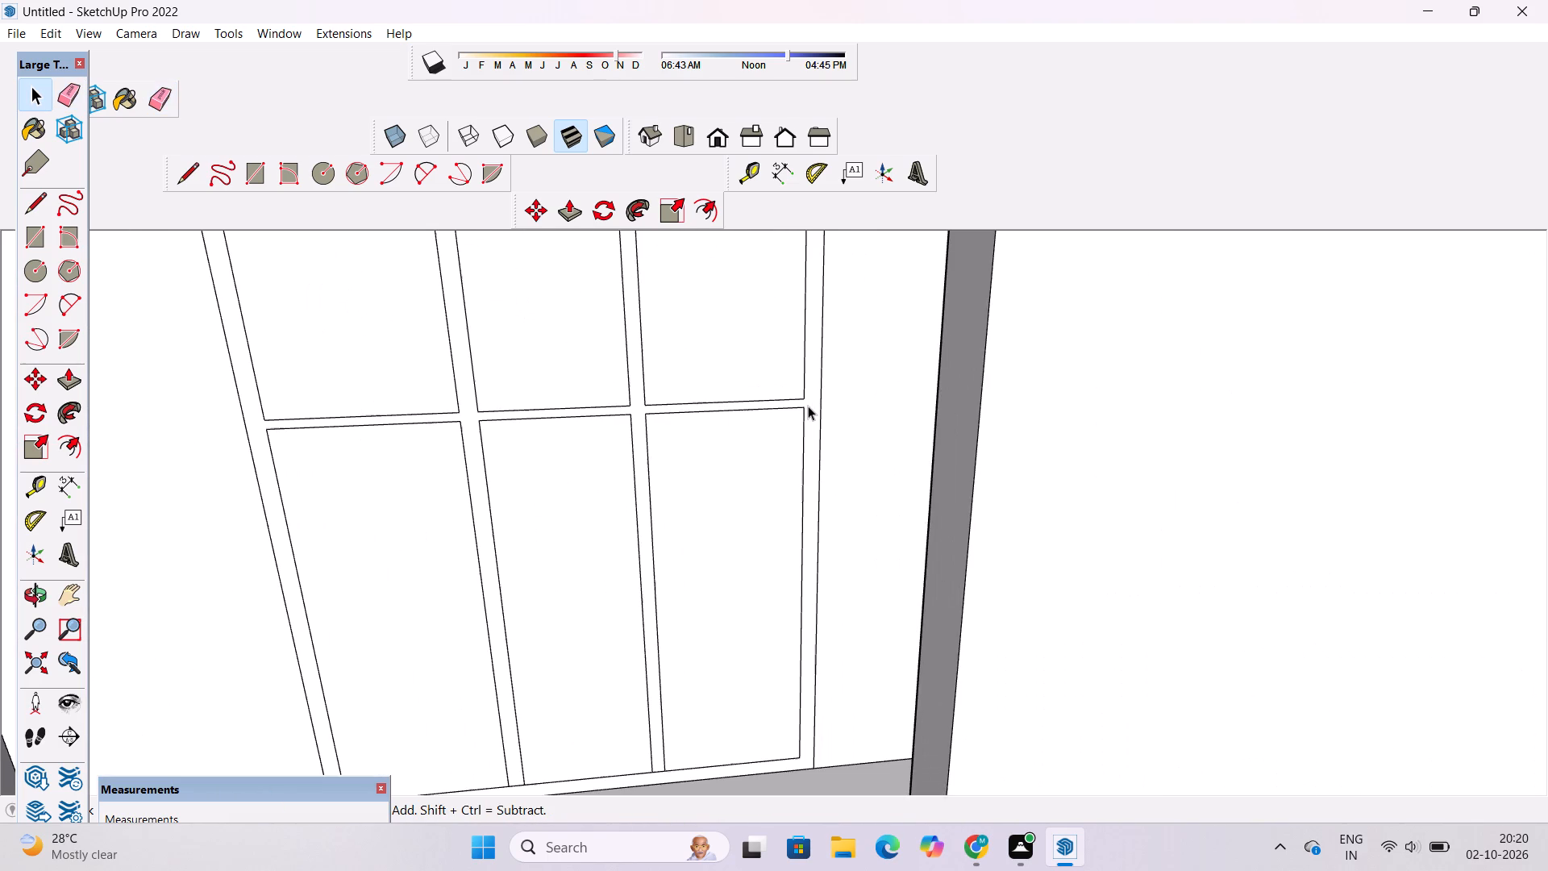
{"action": "key", "text": "p"}
{"action": "scroll", "coordinate": [806, 407], "scroll_direction": "down", "scroll_amount": 1}
{"action": "key", "text": "o"}
{"action": "scroll", "coordinate": [805, 411], "scroll_direction": "down", "scroll_amount": 6}
{"action": "left_click_drag", "start_coordinate": [797, 492], "coordinate": [806, 390]}
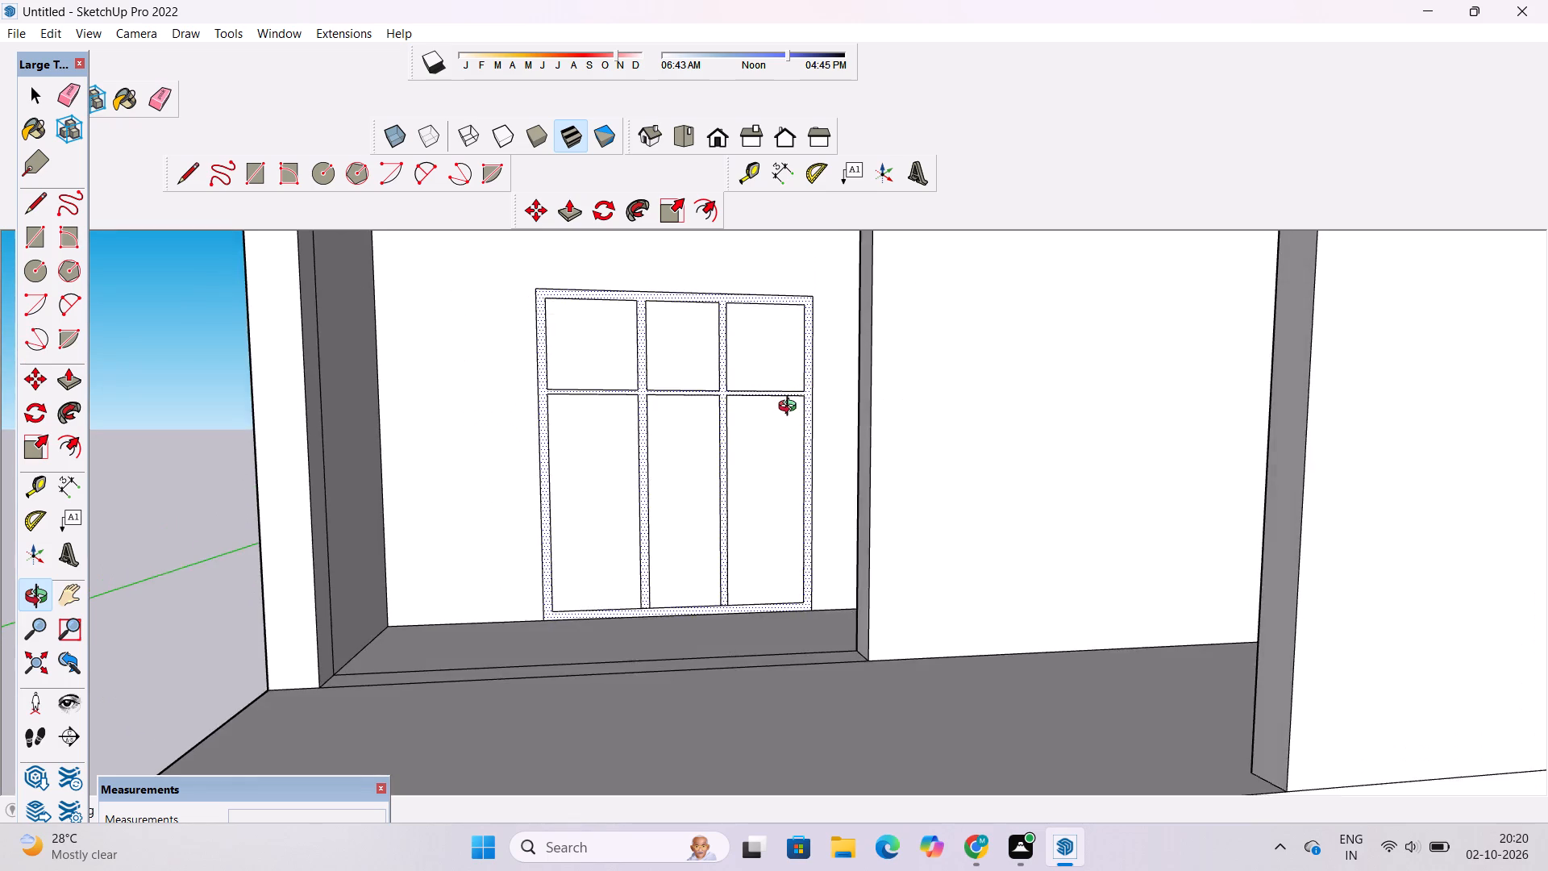
{"action": "scroll", "coordinate": [791, 408], "scroll_direction": "up", "scroll_amount": 1}
{"action": "left_click_drag", "start_coordinate": [787, 409], "coordinate": [750, 410], "text": "shift"}
{"action": "left_click_drag", "start_coordinate": [741, 440], "coordinate": [794, 448]}
{"action": "scroll", "coordinate": [794, 448], "scroll_direction": "down", "scroll_amount": 9}
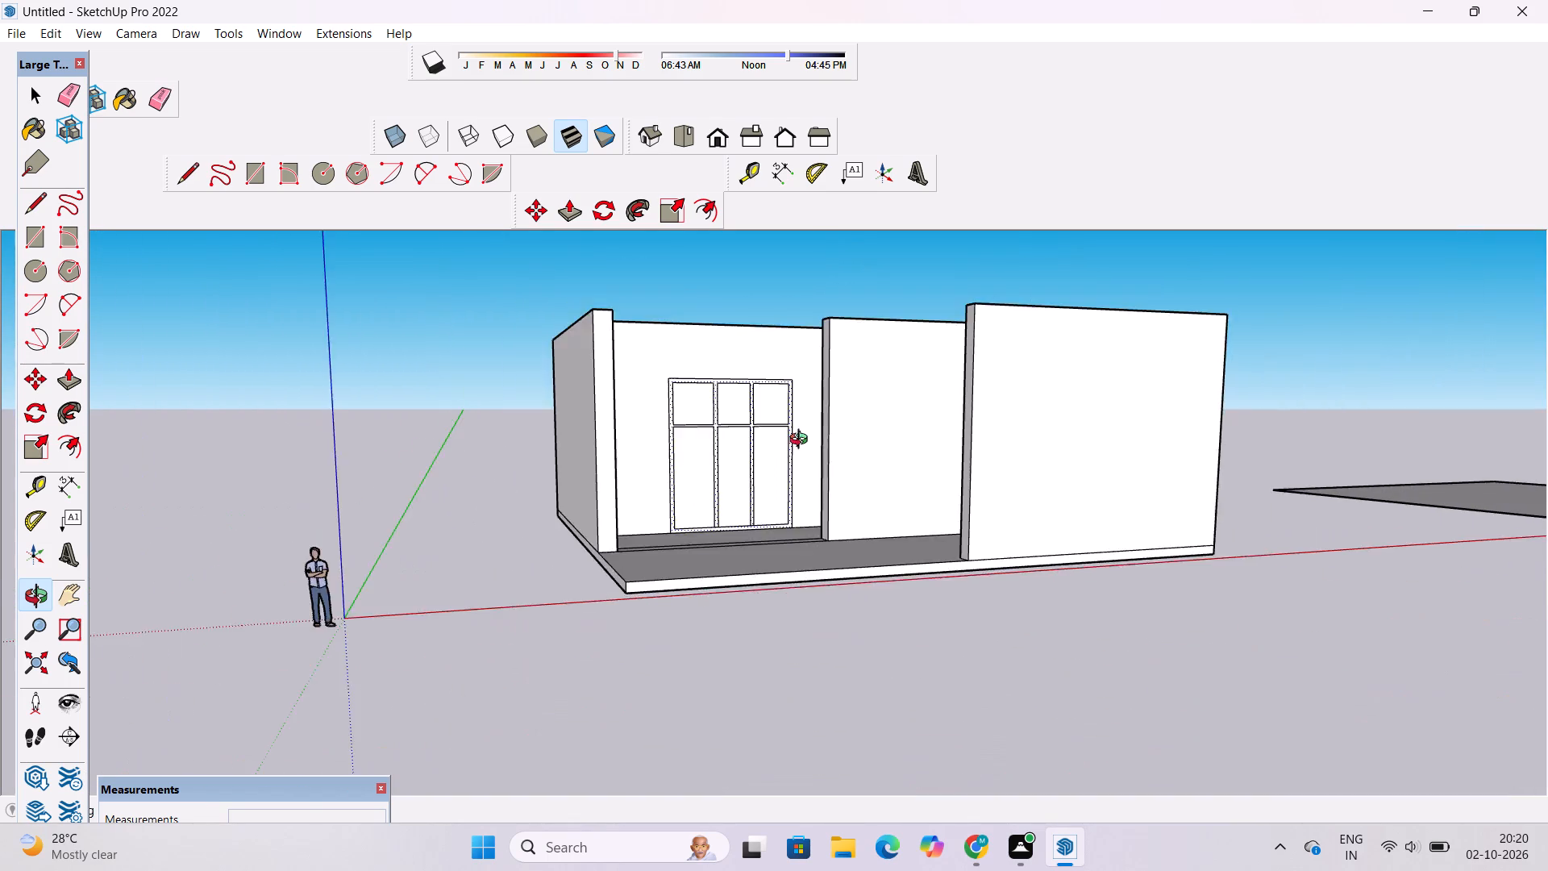
{"action": "left_click_drag", "start_coordinate": [802, 441], "coordinate": [809, 542]}
{"action": "scroll", "coordinate": [820, 487], "scroll_direction": "down", "scroll_amount": 6}
{"action": "left_click_drag", "start_coordinate": [812, 465], "coordinate": [698, 494], "text": "shift"}
{"action": "left_click_drag", "start_coordinate": [710, 510], "coordinate": [762, 652]}
{"action": "scroll", "coordinate": [772, 595], "scroll_direction": "up", "scroll_amount": 1}
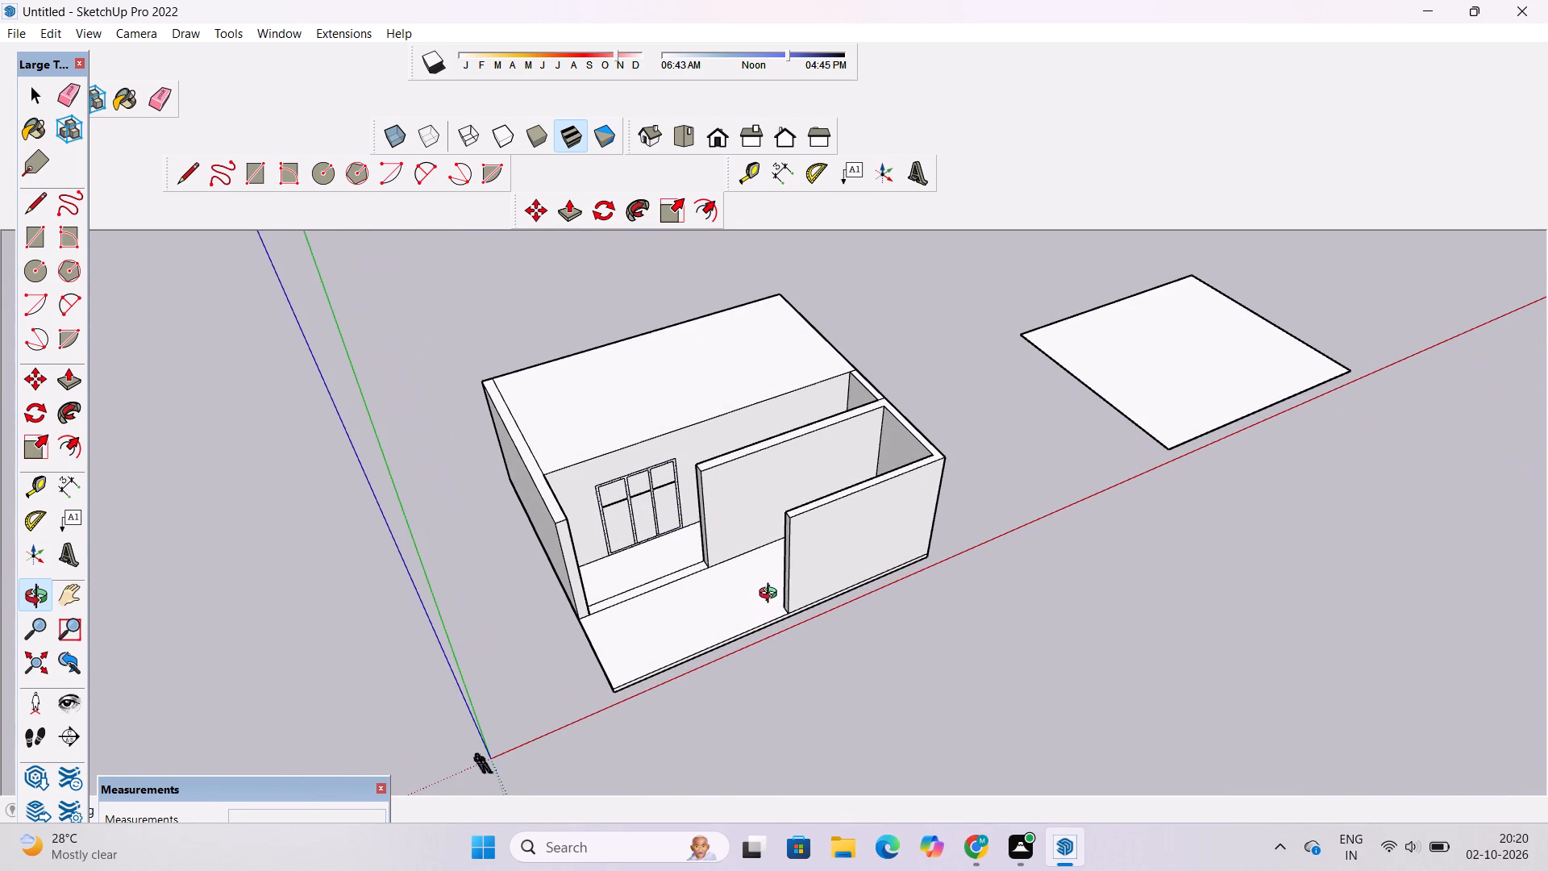
{"action": "left_click_drag", "start_coordinate": [772, 595], "coordinate": [772, 580], "text": "shift"}
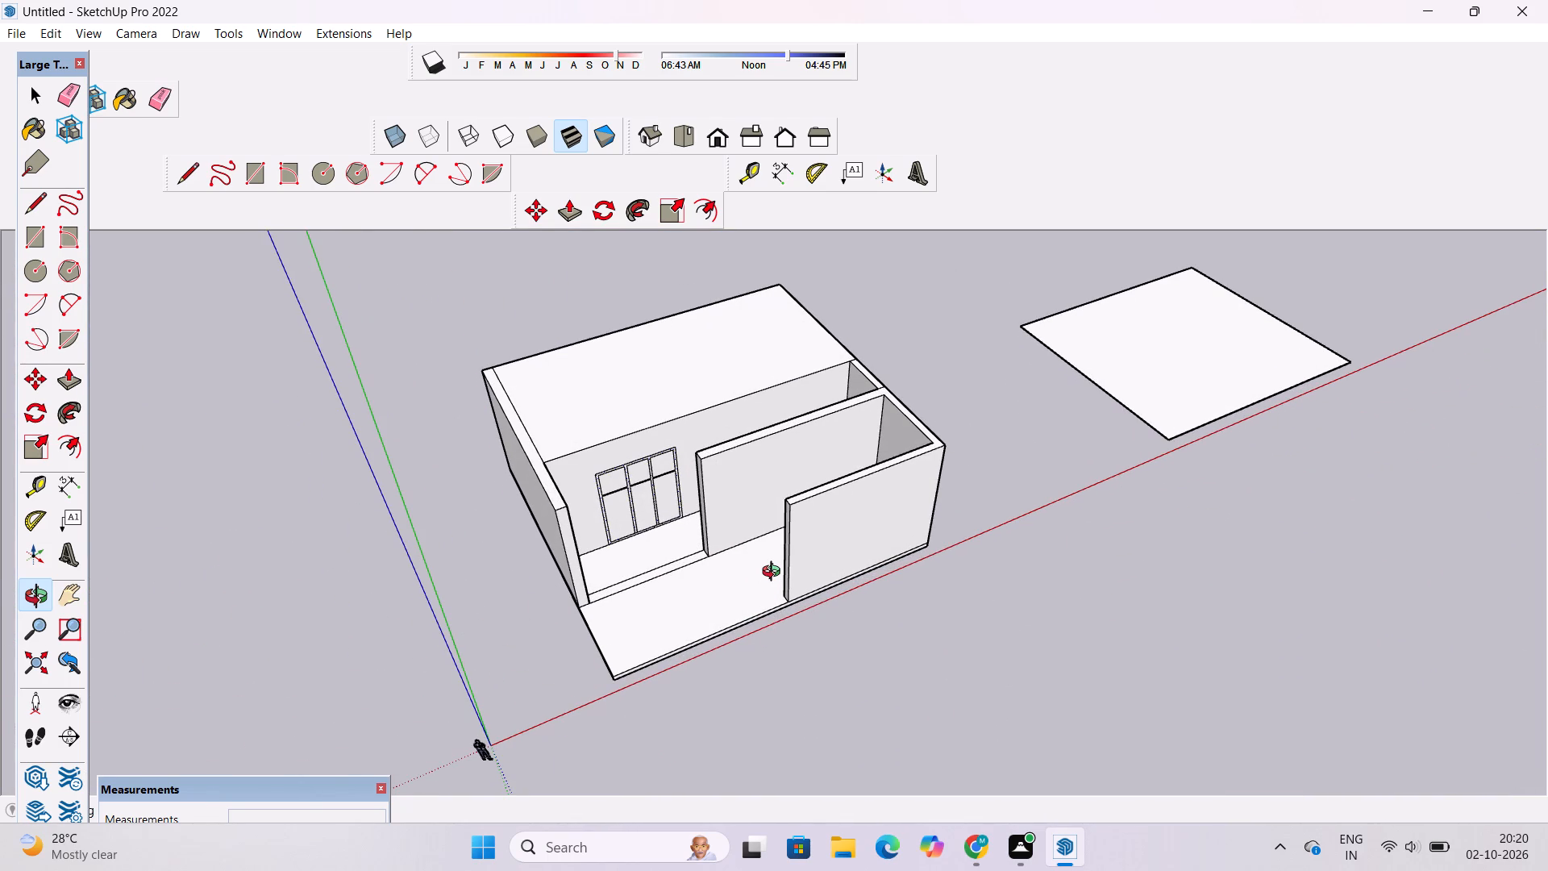
{"action": "scroll", "coordinate": [775, 573], "scroll_direction": "down", "scroll_amount": 3}
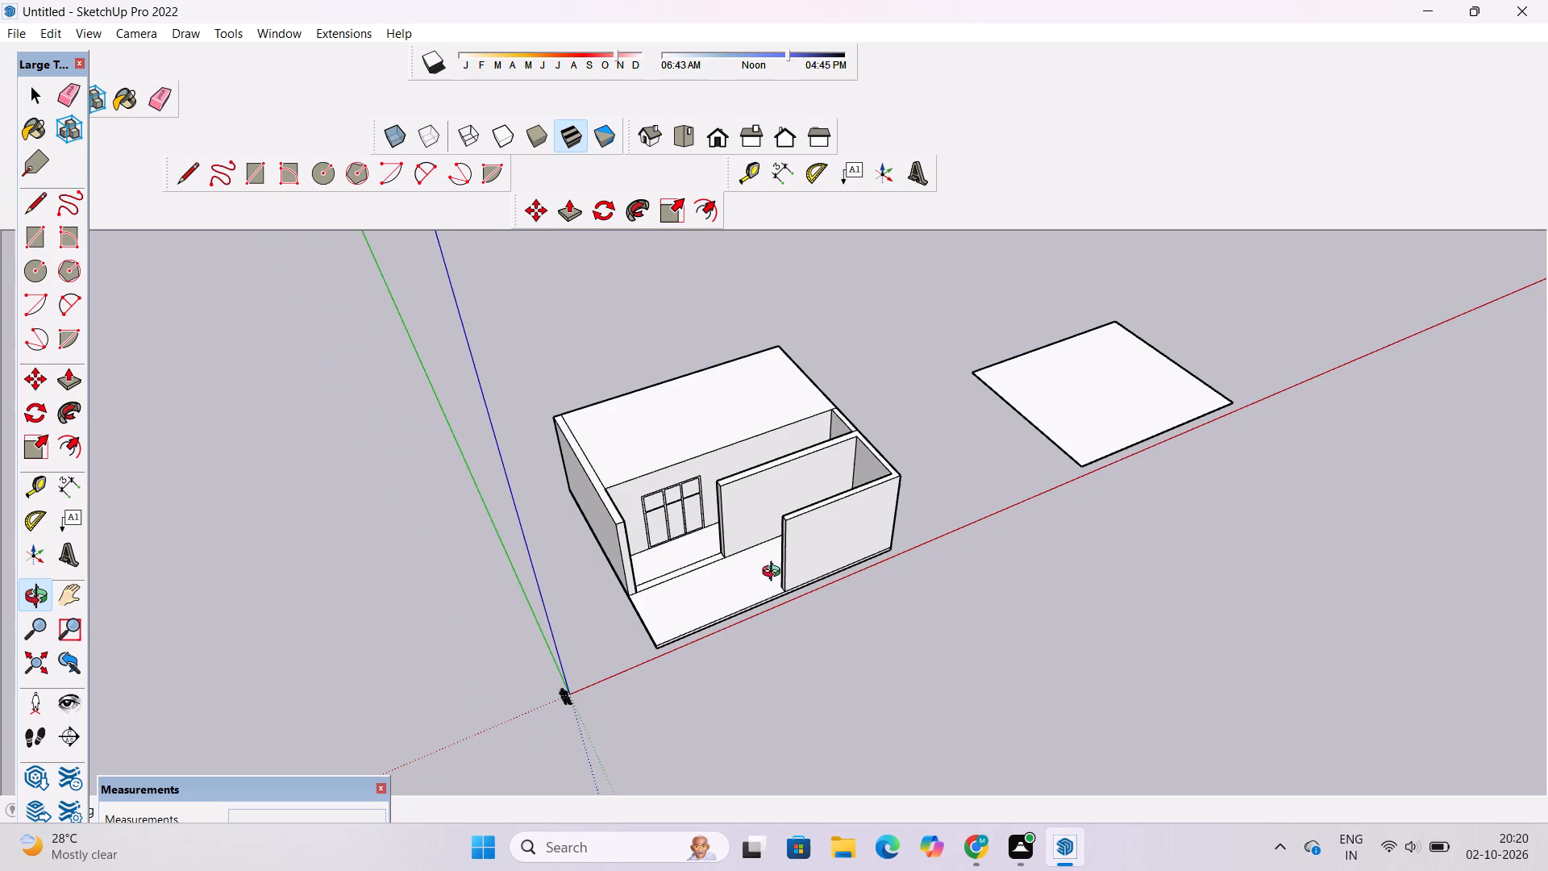
{"action": "left_click_drag", "start_coordinate": [706, 576], "coordinate": [878, 603]}
Erase the seam line on the building's top between the left side wall and the solid rear block.
{"action": "scroll", "coordinate": [664, 556], "scroll_direction": "up", "scroll_amount": 3}
{"action": "left_click_drag", "start_coordinate": [663, 560], "coordinate": [685, 596], "text": "shift"}
{"action": "scroll", "coordinate": [641, 582], "scroll_direction": "up", "scroll_amount": 5}
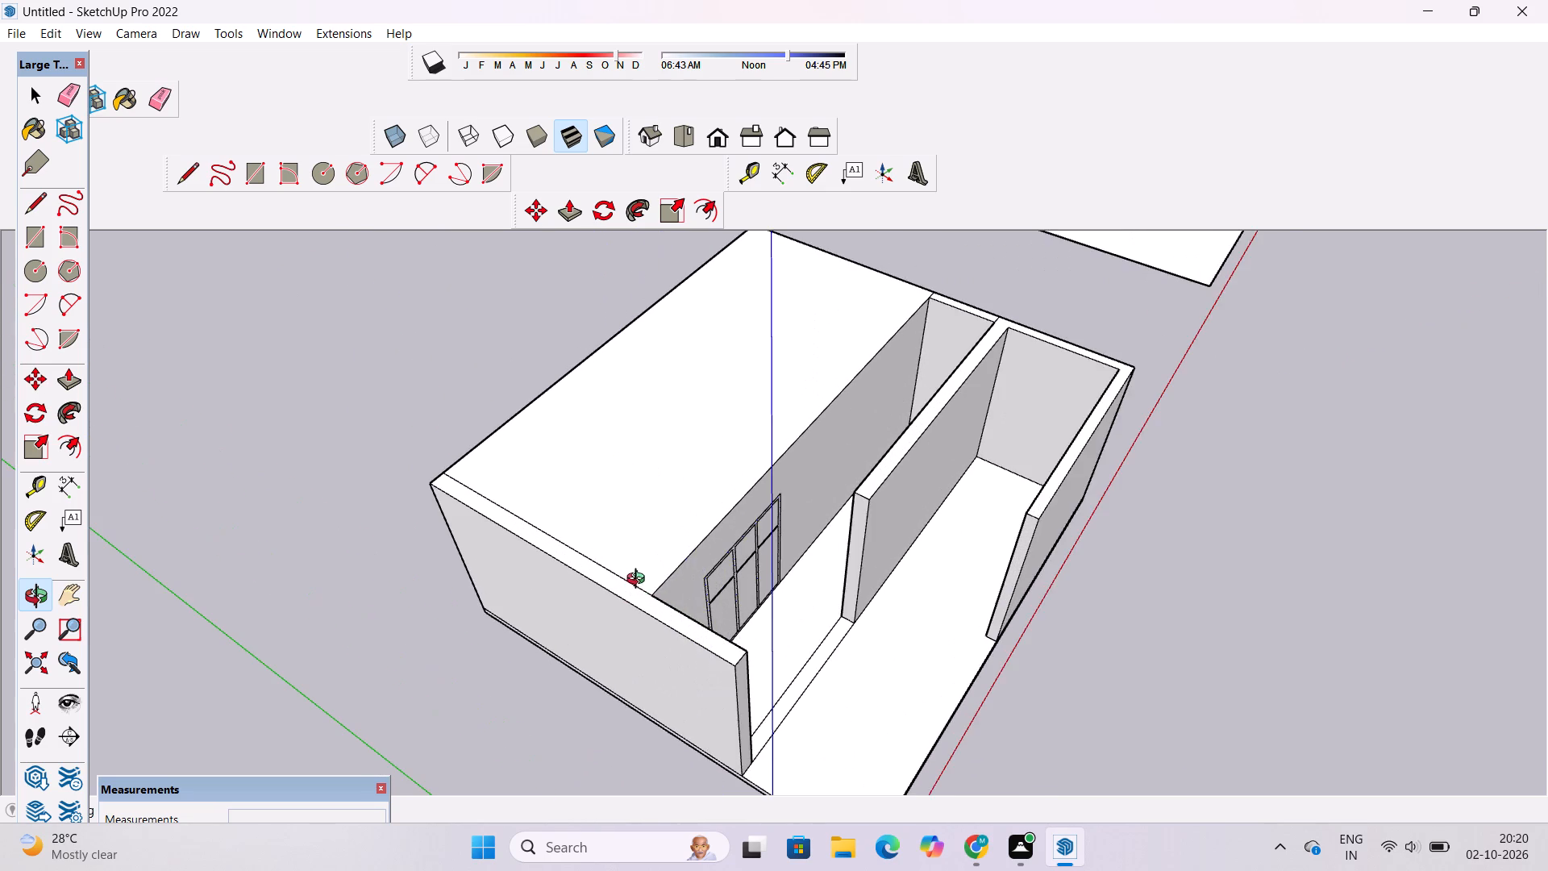
{"action": "left_click_drag", "start_coordinate": [639, 577], "coordinate": [689, 578], "text": "shift"}
{"action": "key", "text": "e"}
{"action": "left_click_drag", "start_coordinate": [672, 536], "coordinate": [672, 581]}
Erase the vertical seam line on the inner face of the left side wall.
{"action": "key", "text": "o"}
{"action": "scroll", "coordinate": [672, 581], "scroll_direction": "down", "scroll_amount": 3}
{"action": "left_click_drag", "start_coordinate": [844, 656], "coordinate": [605, 471]}
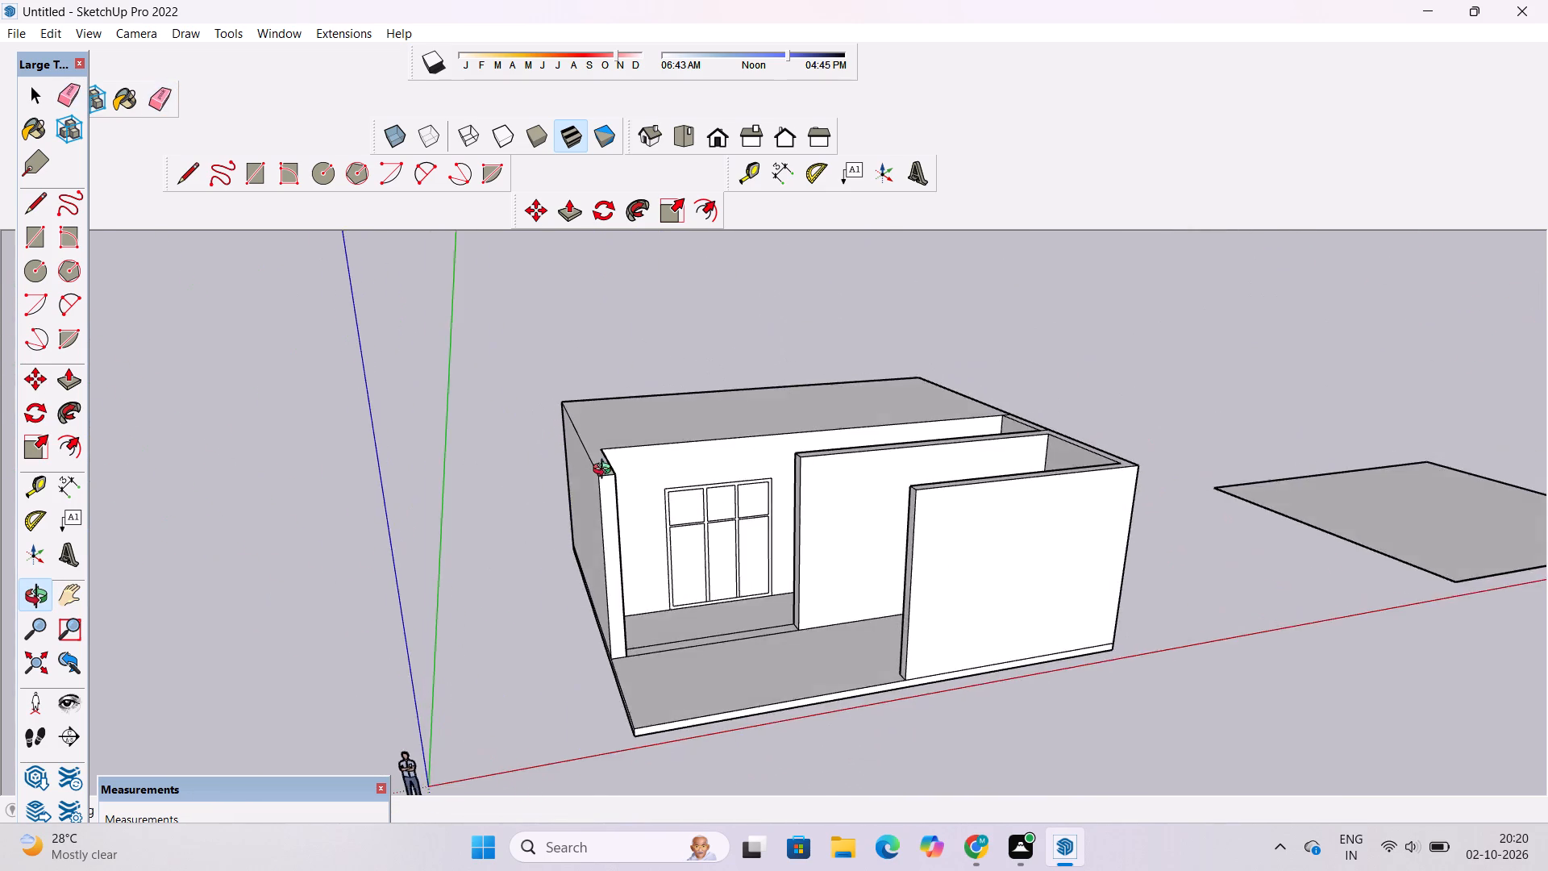
{"action": "scroll", "coordinate": [686, 516], "scroll_direction": "up", "scroll_amount": 4}
{"action": "left_click_drag", "start_coordinate": [914, 506], "coordinate": [377, 540]}
{"action": "scroll", "coordinate": [553, 440], "scroll_direction": "up", "scroll_amount": 5}
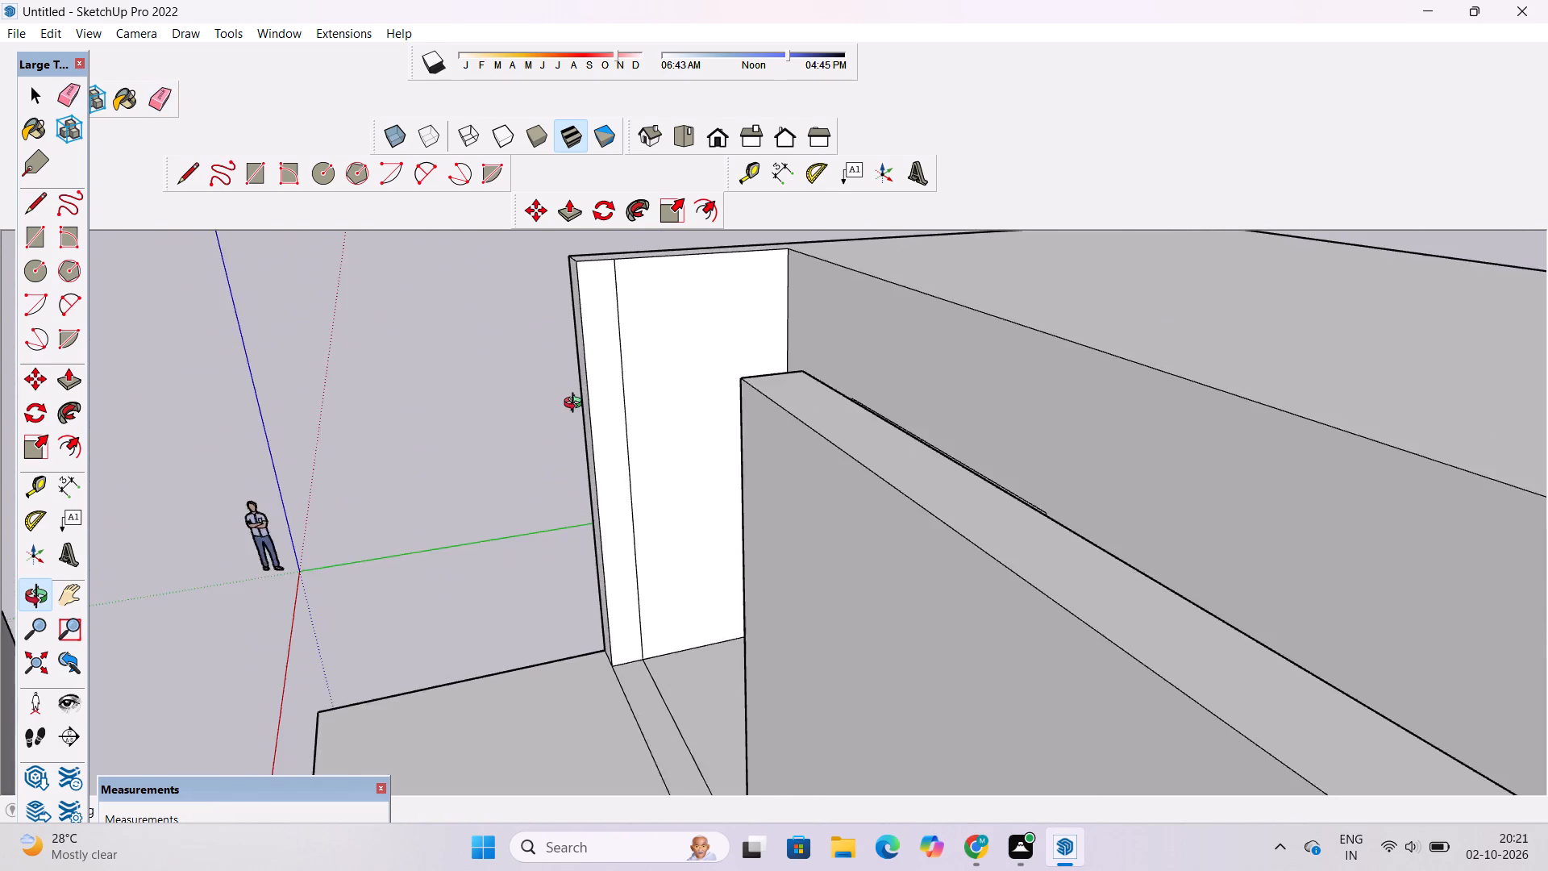
{"action": "scroll", "coordinate": [576, 405], "scroll_direction": "up", "scroll_amount": 3}
{"action": "scroll", "coordinate": [580, 417], "scroll_direction": "down", "scroll_amount": 5}
{"action": "key", "text": "e"}
{"action": "left_click_drag", "start_coordinate": [643, 379], "coordinate": [617, 452]}
{"action": "scroll", "coordinate": [616, 440], "scroll_direction": "down", "scroll_amount": 5}
Examine the building's walls, frame and the separate rectangle beside it from several sides.
{"action": "key", "text": "o"}
{"action": "scroll", "coordinate": [616, 440], "scroll_direction": "down", "scroll_amount": 5}
{"action": "left_click_drag", "start_coordinate": [574, 521], "coordinate": [691, 534]}
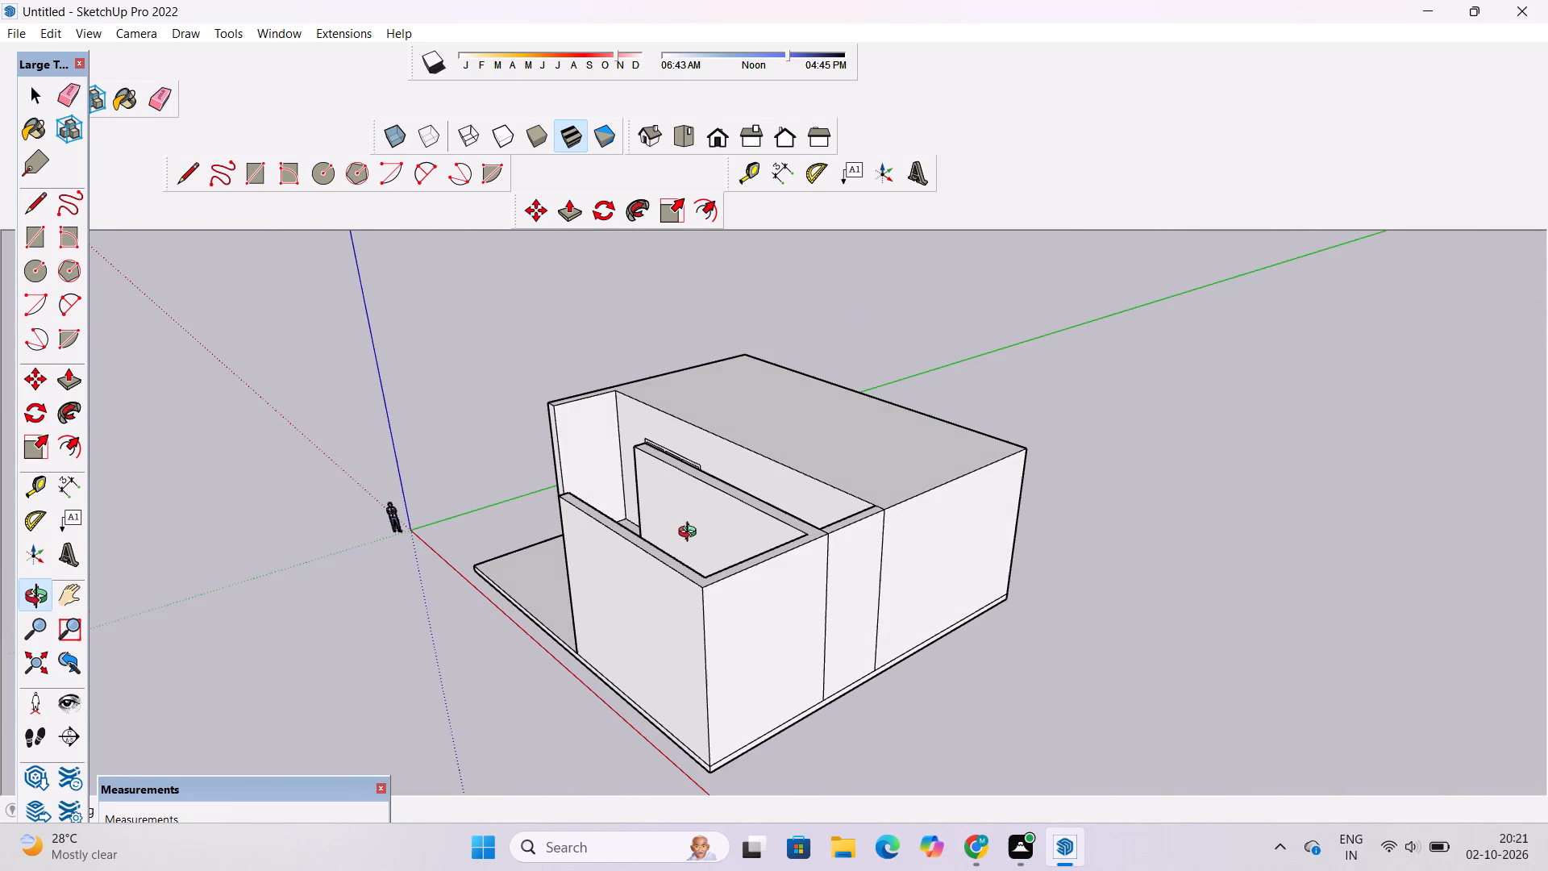
{"action": "left_click_drag", "start_coordinate": [691, 534], "coordinate": [693, 531]}
{"action": "scroll", "coordinate": [638, 515], "scroll_direction": "down", "scroll_amount": 5}
{"action": "left_click_drag", "start_coordinate": [553, 531], "coordinate": [771, 576]}
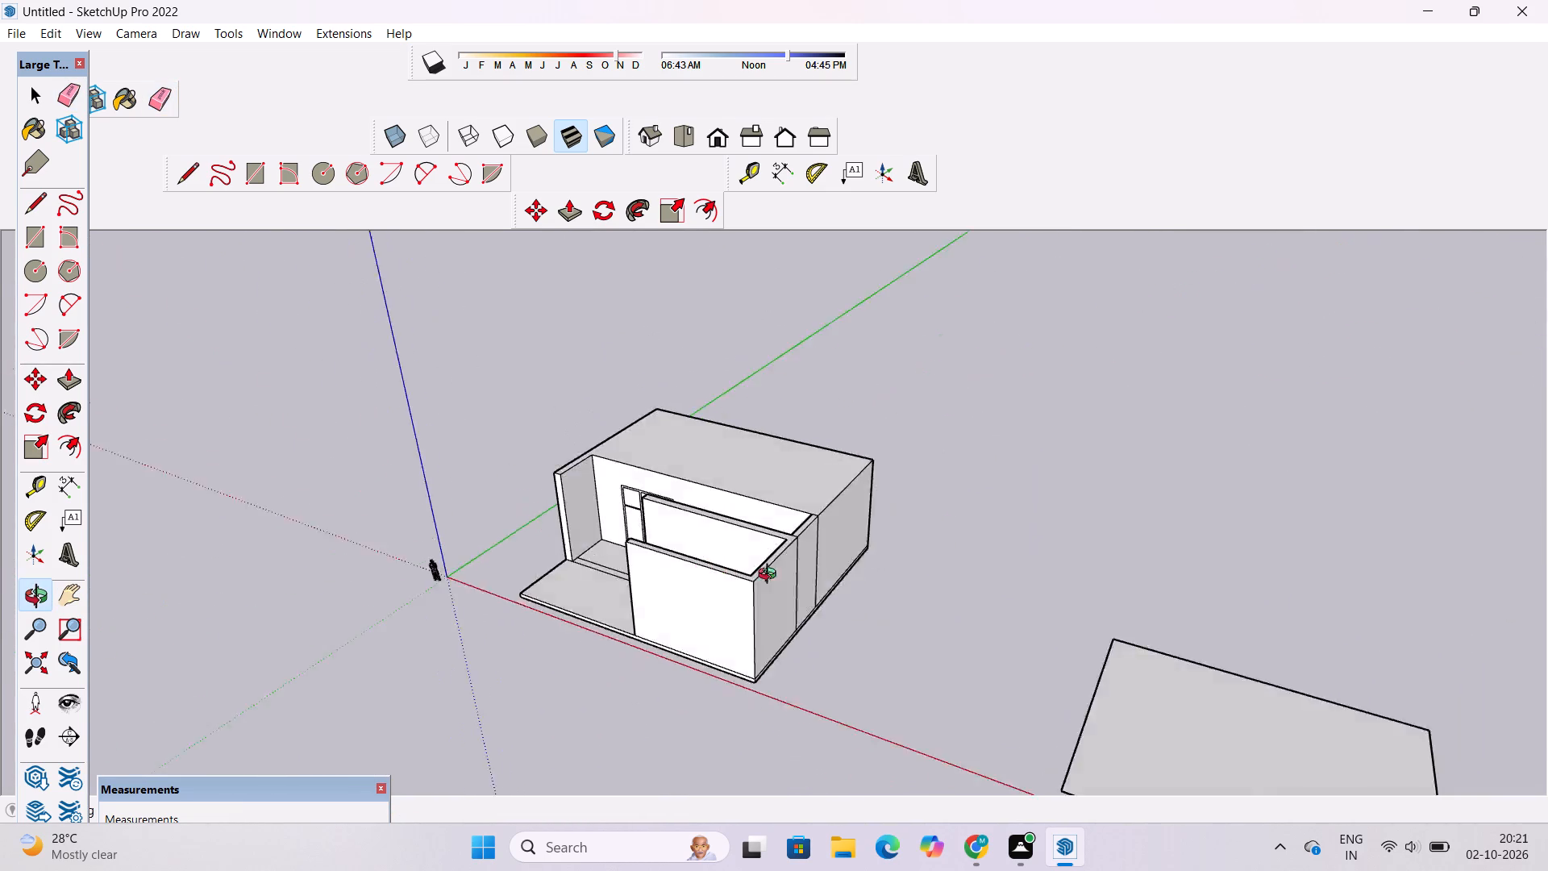
{"action": "left_click_drag", "start_coordinate": [771, 576], "coordinate": [807, 576]}
{"action": "scroll", "coordinate": [701, 564], "scroll_direction": "up", "scroll_amount": 7}
{"action": "left_click_drag", "start_coordinate": [661, 595], "coordinate": [843, 594]}
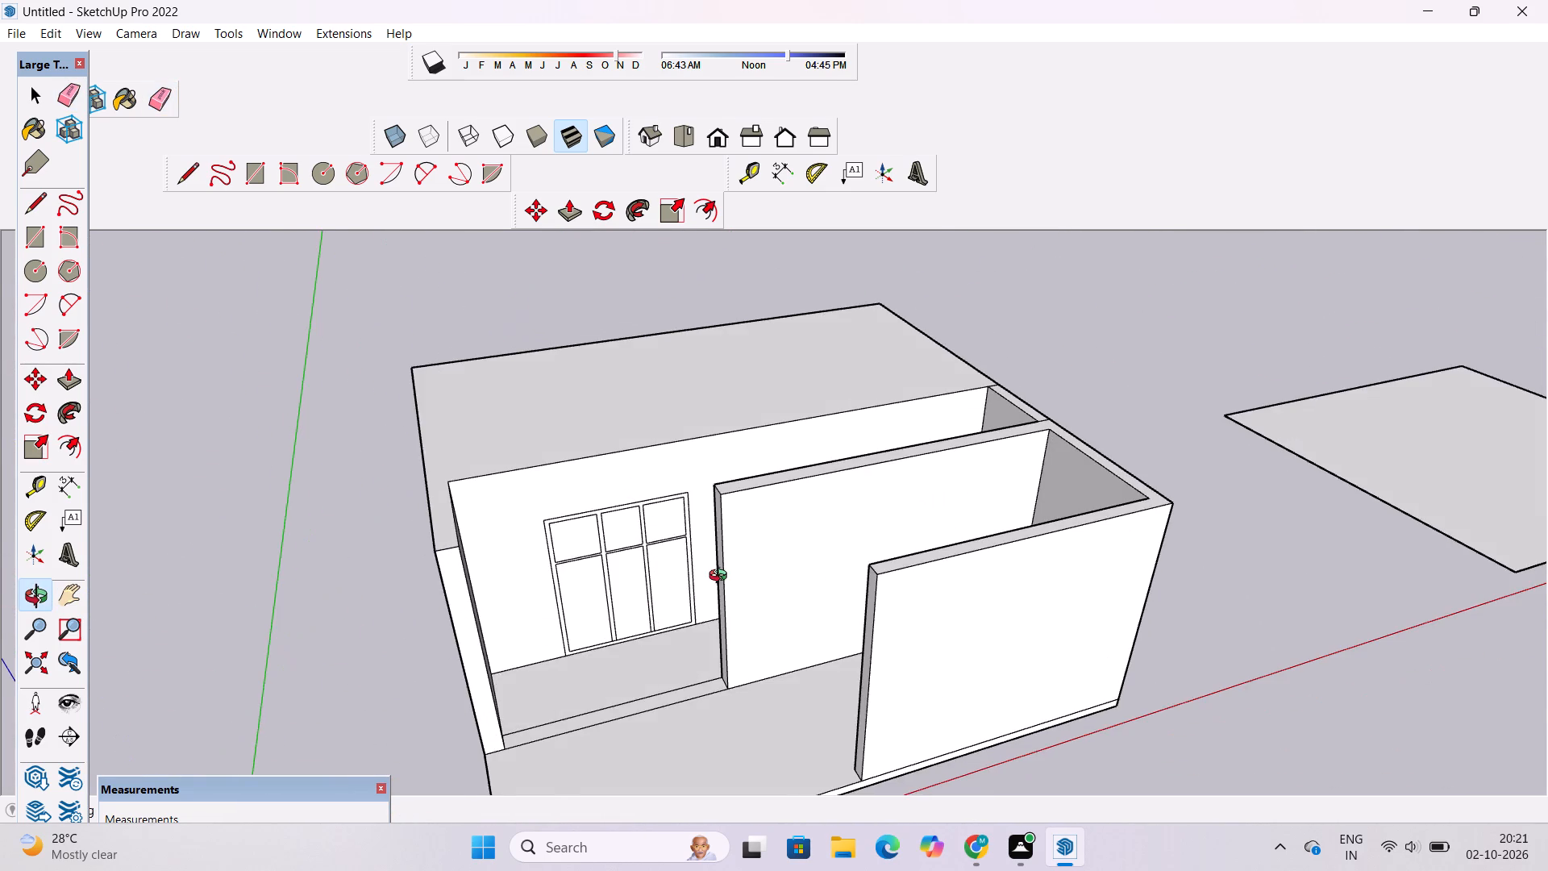
{"action": "scroll", "coordinate": [720, 577], "scroll_direction": "up", "scroll_amount": 4}
{"action": "scroll", "coordinate": [720, 570], "scroll_direction": "down", "scroll_amount": 3}
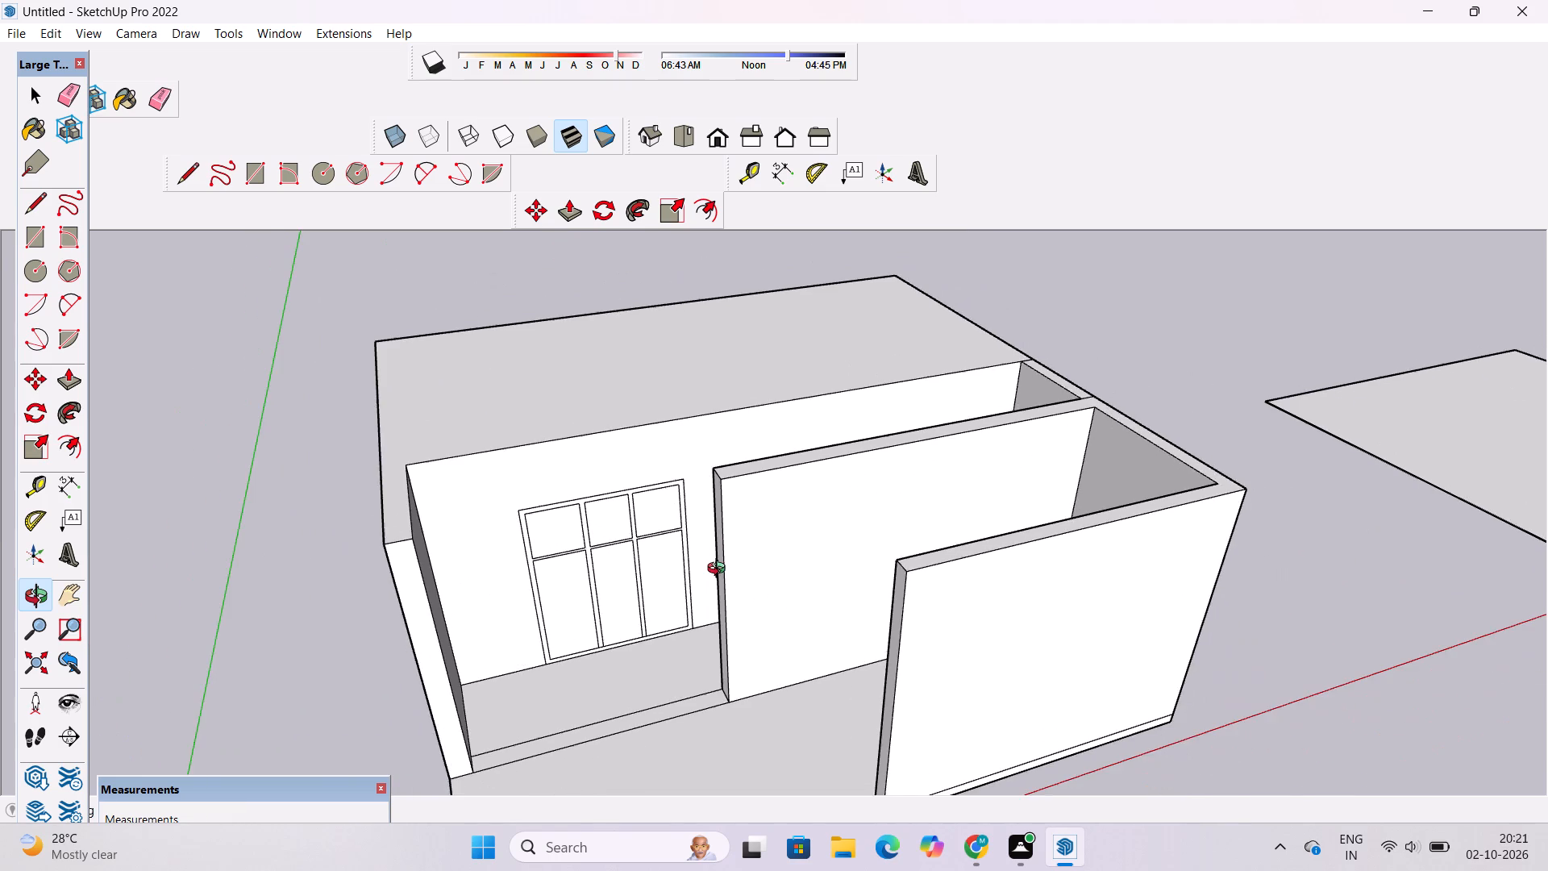
{"action": "left_click_drag", "start_coordinate": [738, 544], "coordinate": [717, 548], "text": "shift"}
{"action": "scroll", "coordinate": [713, 548], "scroll_direction": "down", "scroll_amount": 5}
{"action": "left_click_drag", "start_coordinate": [685, 562], "coordinate": [751, 567]}
{"action": "left_click_drag", "start_coordinate": [849, 555], "coordinate": [849, 561]}
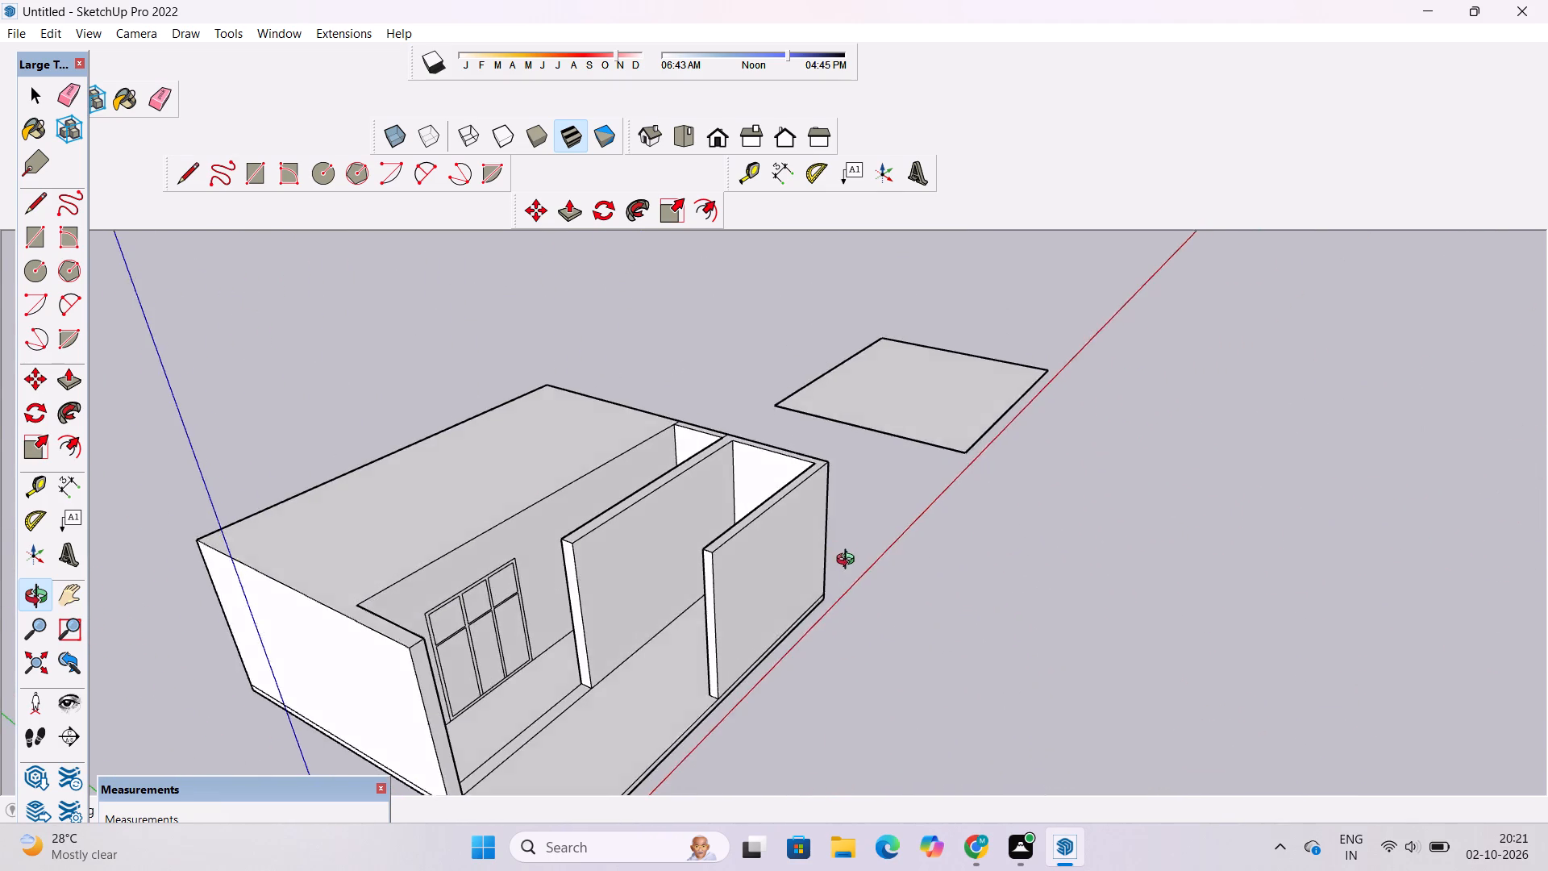
{"action": "left_click_drag", "start_coordinate": [849, 561], "coordinate": [629, 611]}
{"action": "left_click_drag", "start_coordinate": [626, 607], "coordinate": [731, 615], "text": "shift"}
{"action": "left_click_drag", "start_coordinate": [701, 603], "coordinate": [829, 601]}
{"action": "scroll", "coordinate": [811, 583], "scroll_direction": "down", "scroll_amount": 4}
{"action": "left_click_drag", "start_coordinate": [832, 556], "coordinate": [666, 571], "text": "shift"}
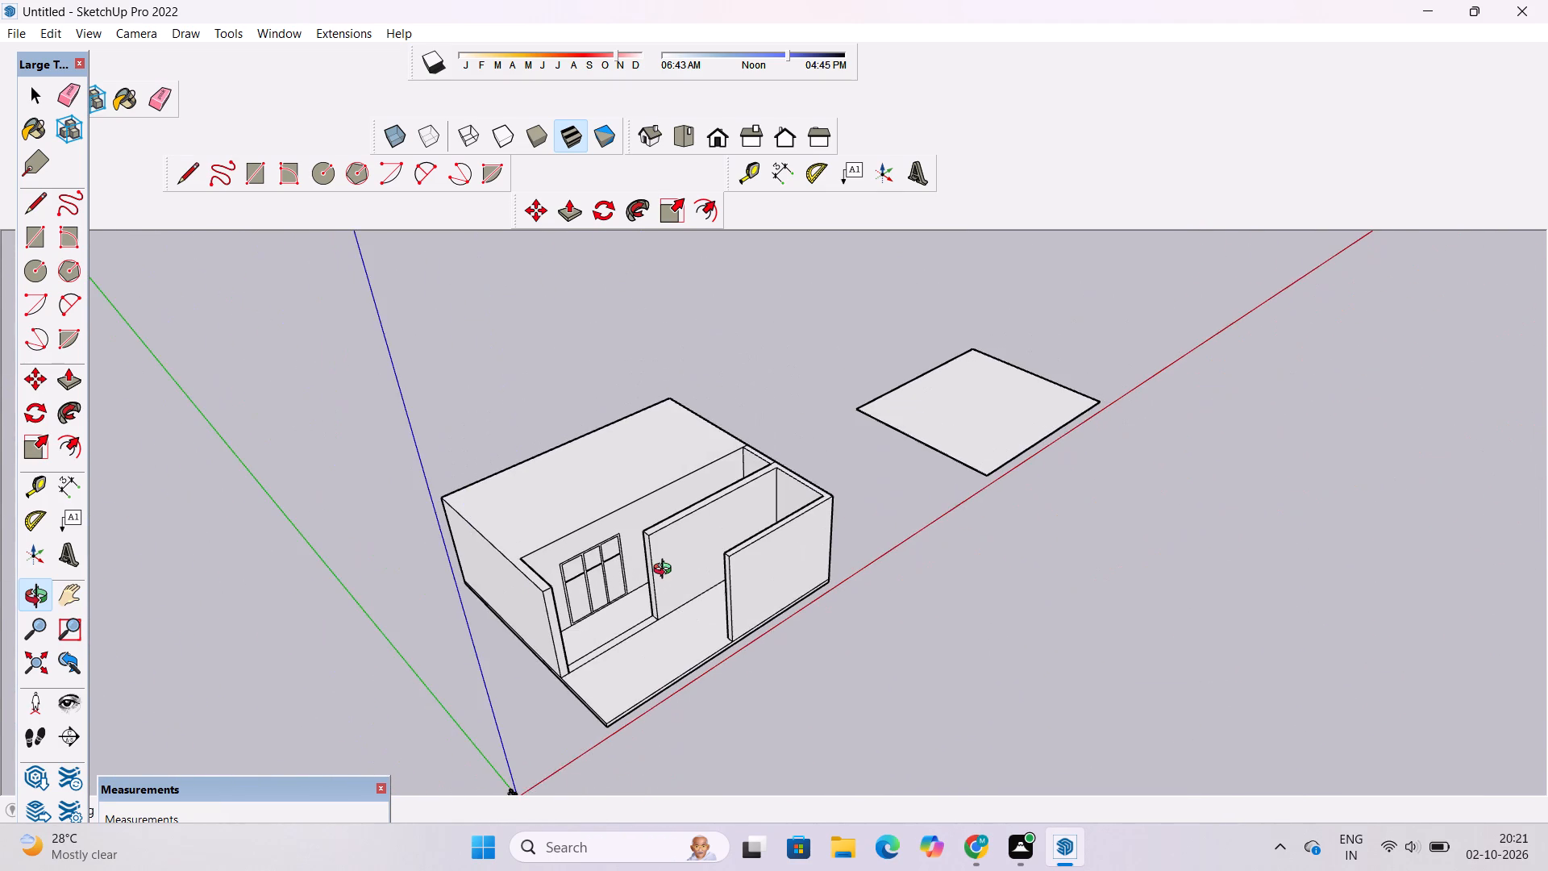
Push/Pull the separate rectangle beside the building up 1' into a slab.
{"action": "key", "text": "space"}
{"action": "left_click", "coordinate": [947, 427]}
{"action": "key", "text": "p"}
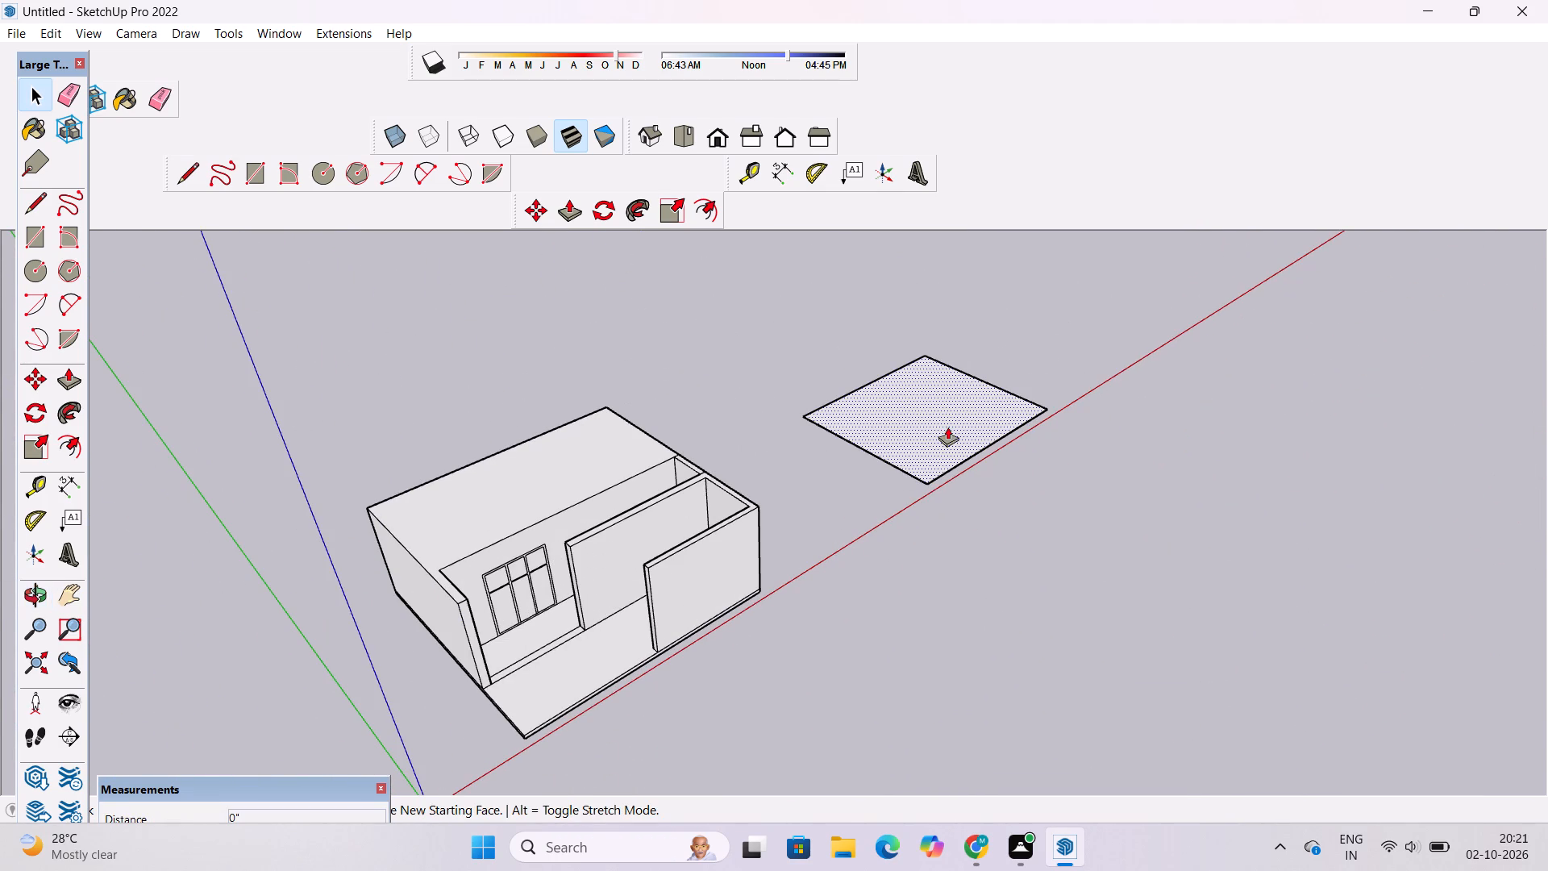
{"action": "left_click", "coordinate": [951, 433]}
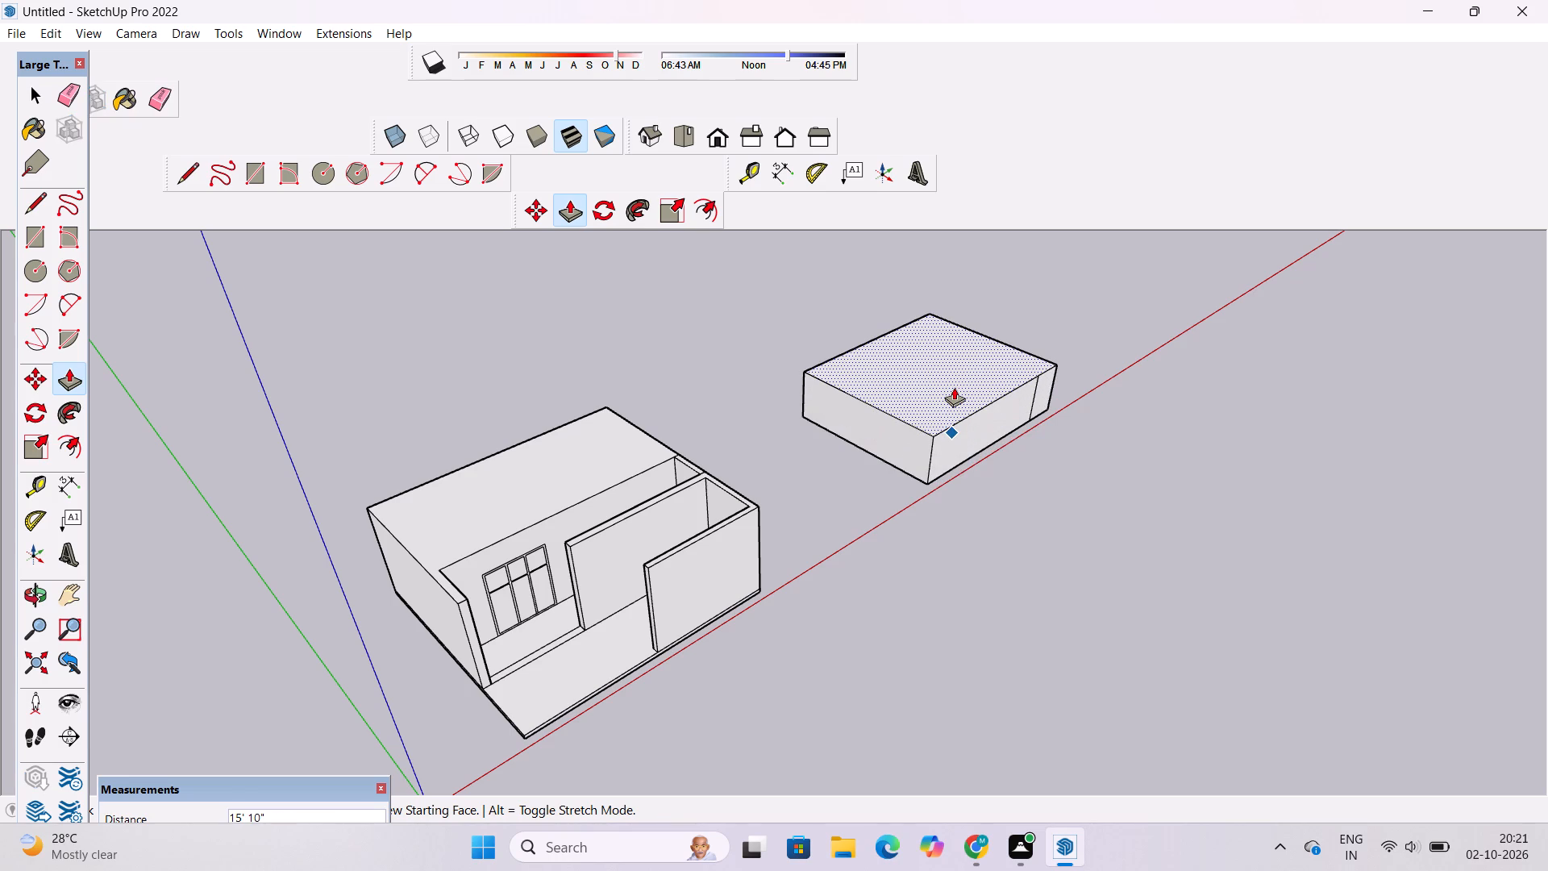
{"action": "type", "text": "1'"}
{"action": "key", "text": "Return"}
Erase the short vertical seam line on the long edge face of the separate slab.
{"action": "scroll", "coordinate": [1202, 402], "scroll_direction": "up", "scroll_amount": 3}
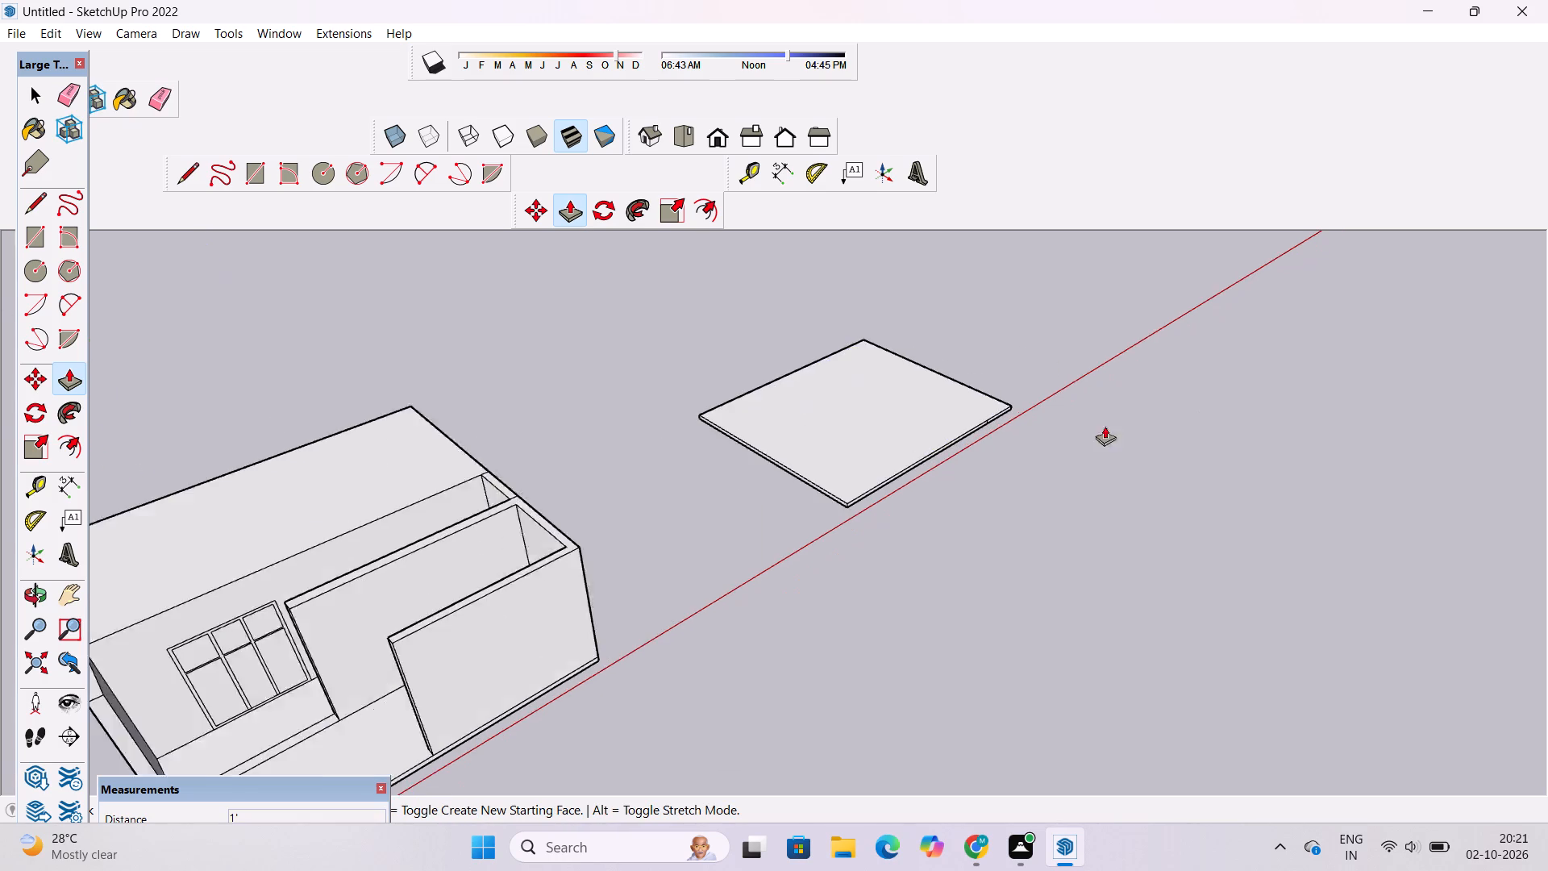
{"action": "scroll", "coordinate": [1105, 426], "scroll_direction": "up", "scroll_amount": 16}
{"action": "scroll", "coordinate": [1008, 416], "scroll_direction": "up", "scroll_amount": 10}
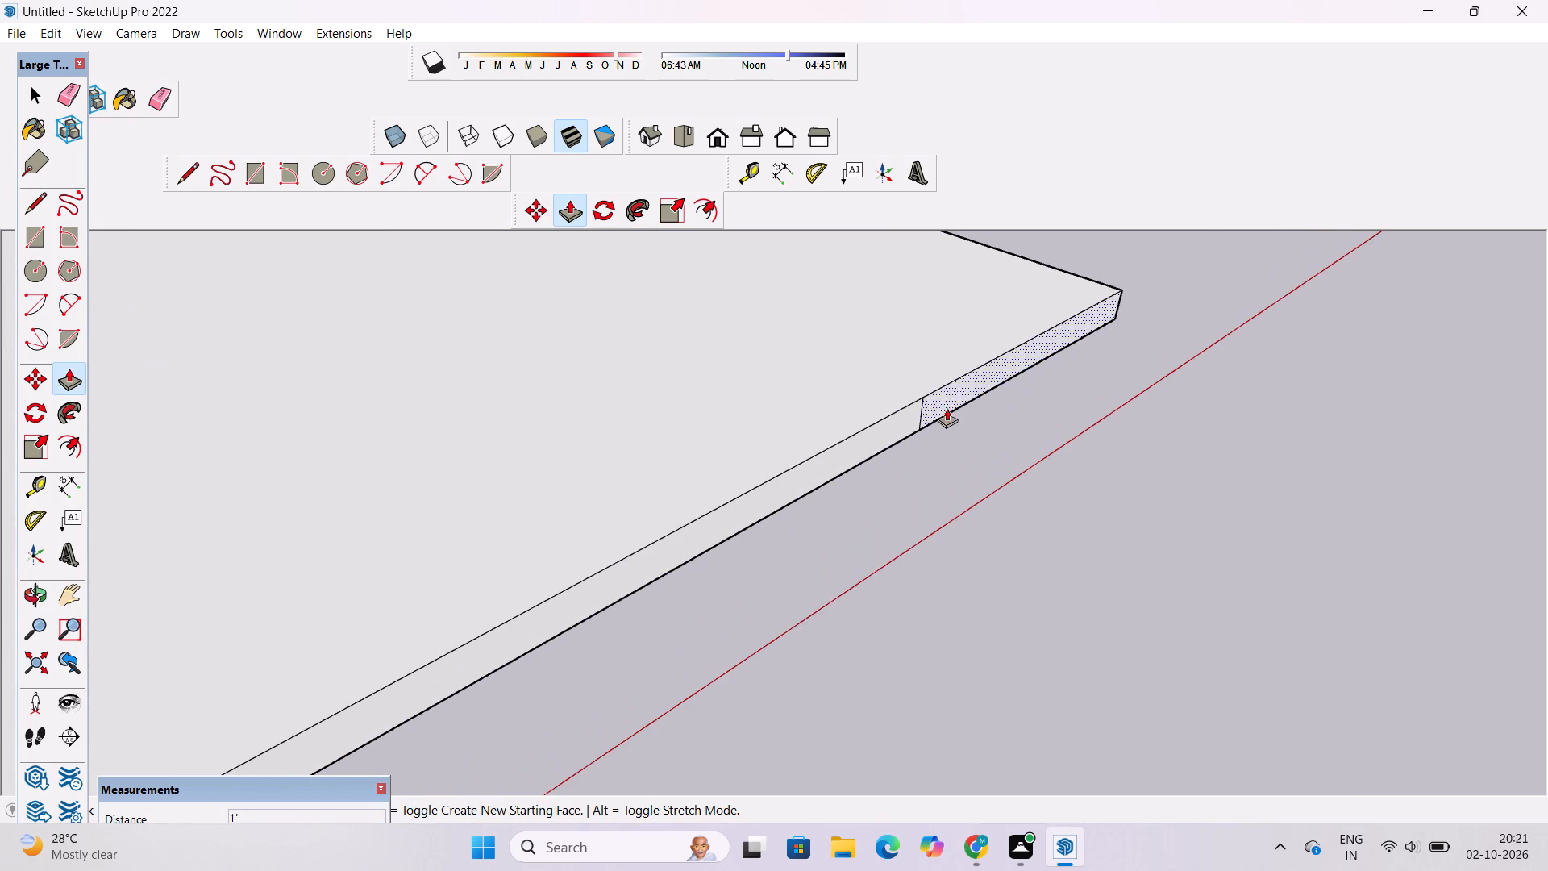
{"action": "key", "text": "e"}
{"action": "scroll", "coordinate": [947, 408], "scroll_direction": "up", "scroll_amount": 8}
{"action": "left_click_drag", "start_coordinate": [929, 388], "coordinate": [863, 423]}
Make a group of the whole separate slab beside the building.
{"action": "key", "text": "o"}
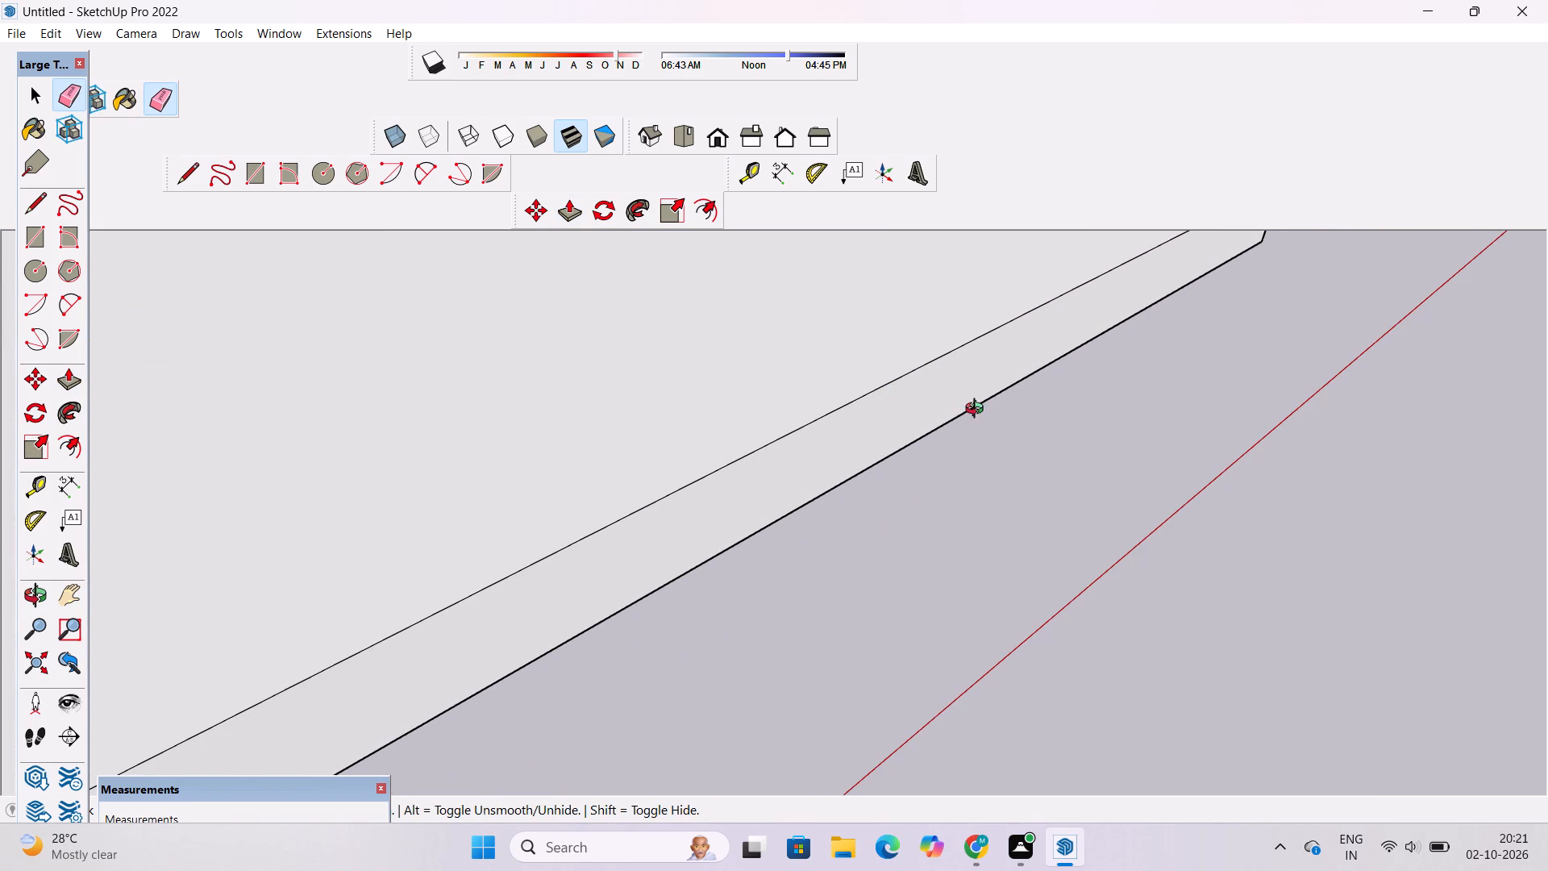
{"action": "scroll", "coordinate": [978, 410], "scroll_direction": "down", "scroll_amount": 20}
{"action": "scroll", "coordinate": [978, 410], "scroll_direction": "down", "scroll_amount": 10}
{"action": "scroll", "coordinate": [797, 337], "scroll_direction": "up", "scroll_amount": 3}
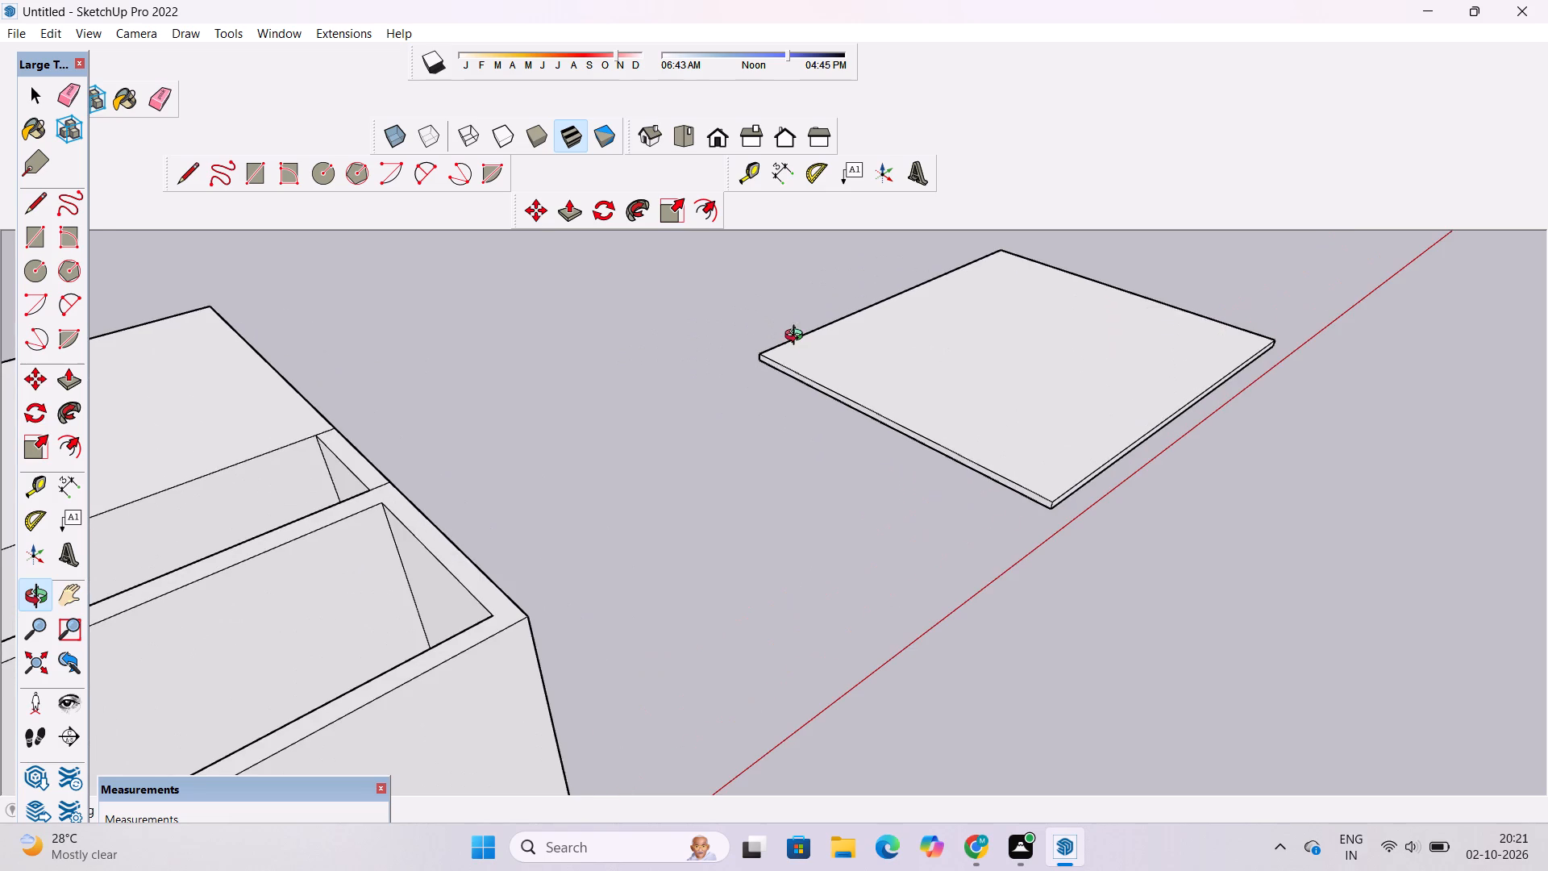
{"action": "left_click_drag", "start_coordinate": [788, 376], "coordinate": [855, 328], "text": "shift"}
{"action": "scroll", "coordinate": [856, 345], "scroll_direction": "down", "scroll_amount": 5}
{"action": "left_click_drag", "start_coordinate": [830, 371], "coordinate": [902, 375]}
{"action": "left_click_drag", "start_coordinate": [900, 374], "coordinate": [918, 419], "text": "shift"}
{"action": "scroll", "coordinate": [918, 411], "scroll_direction": "down", "scroll_amount": 5, "text": "shift"}
{"action": "left_click", "coordinate": [845, 411], "text": "shift"}
{"action": "key", "text": "space"}
{"action": "triple_click", "coordinate": [910, 367]}
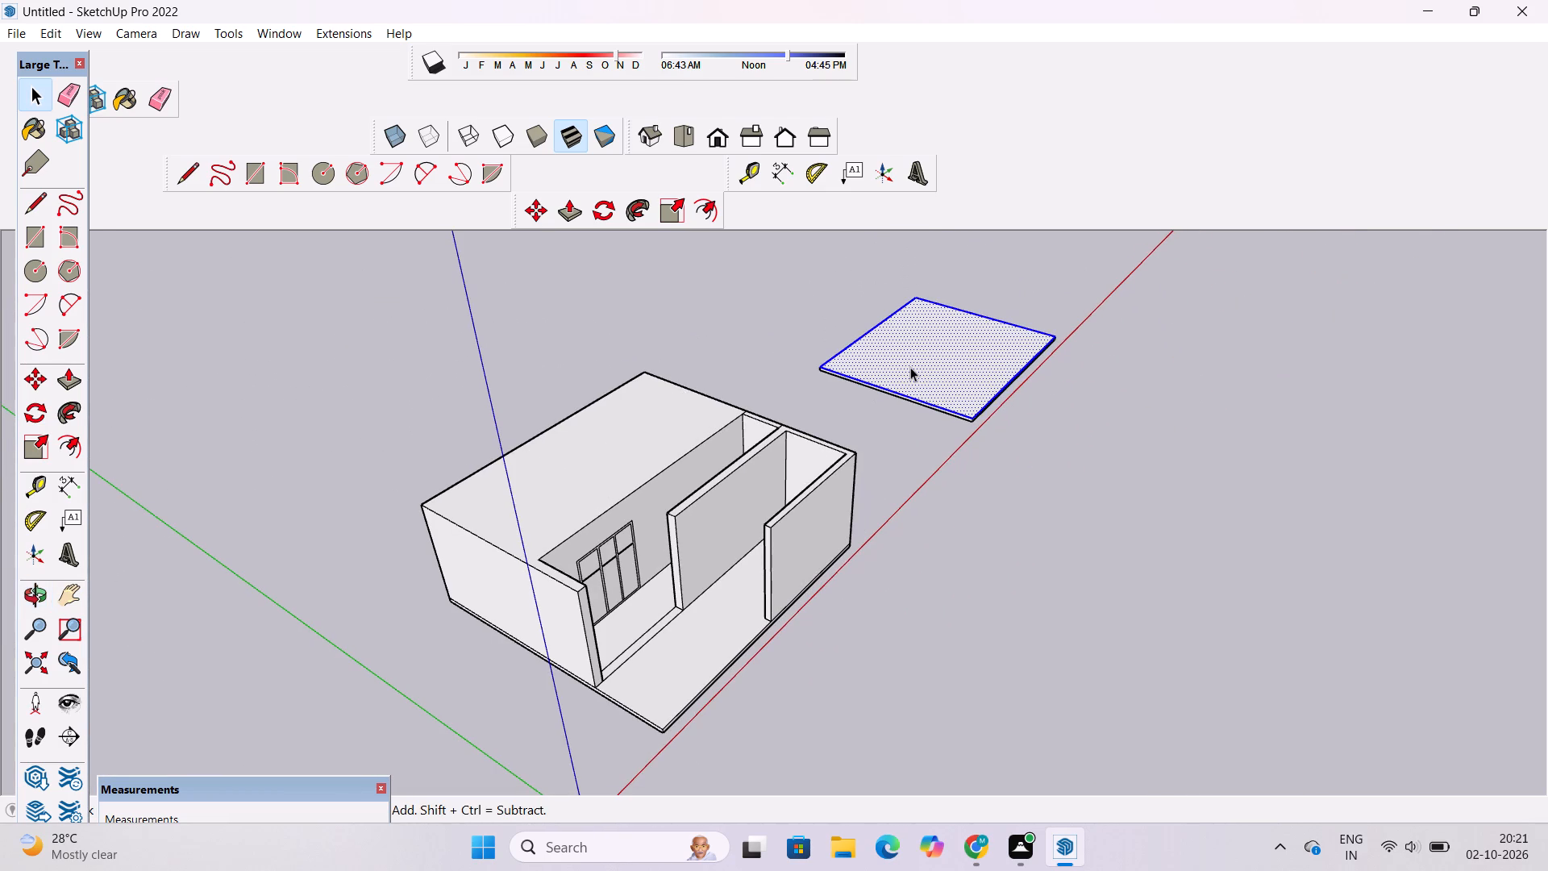
{"action": "right_click", "coordinate": [910, 365]}
{"action": "left_click", "coordinate": [956, 531]}
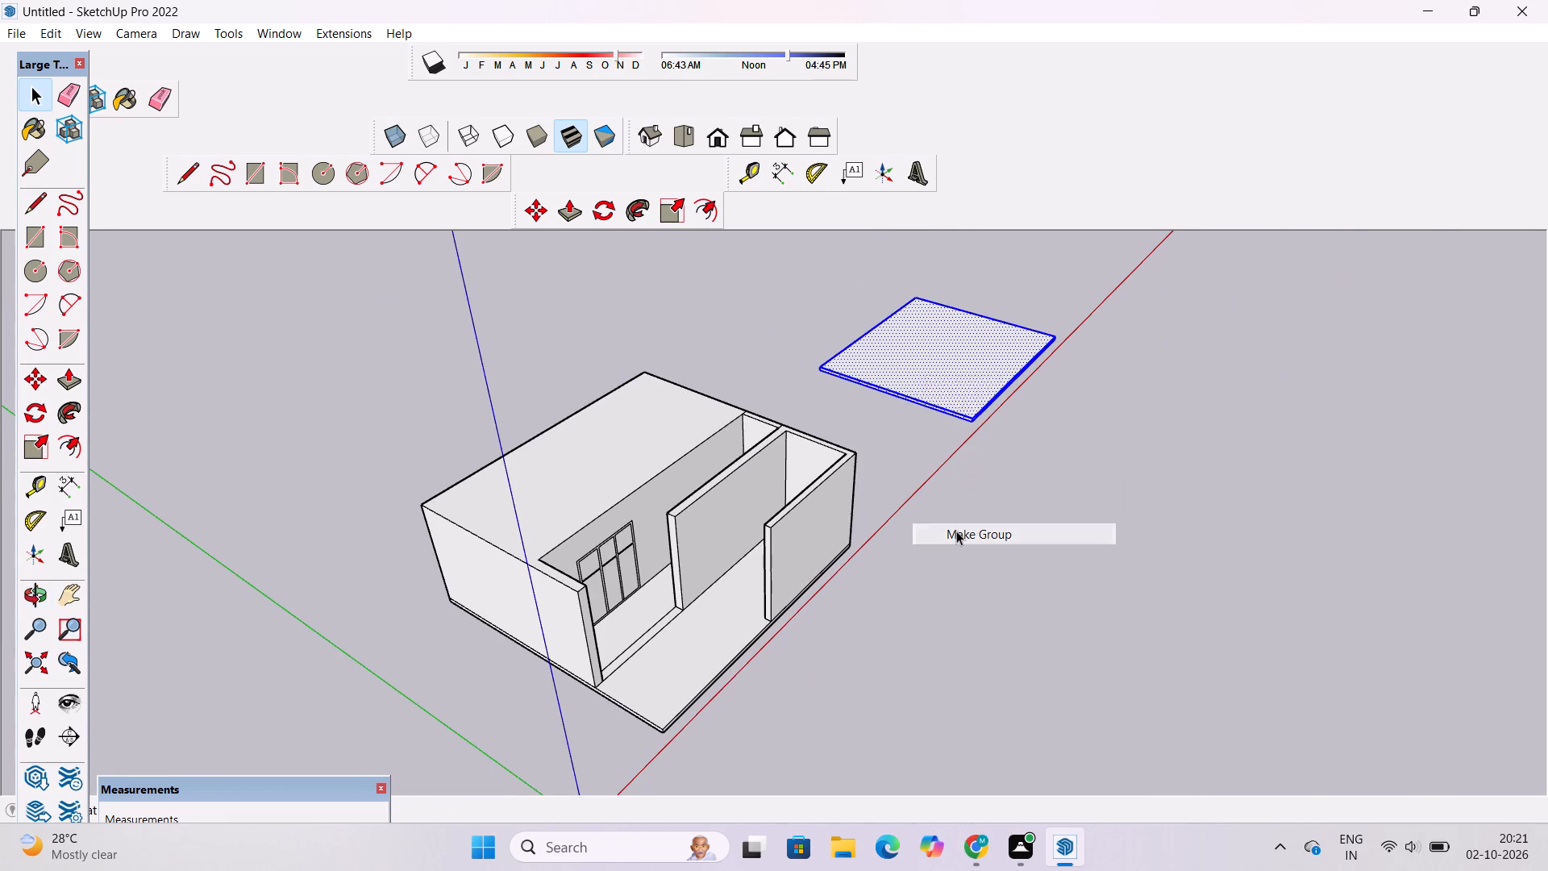
Copy the slab group by its lower corner onto the top outer corner of the building's solid rear block.
{"action": "key", "text": "m"}
{"action": "scroll", "coordinate": [865, 381], "scroll_direction": "up", "scroll_amount": 10}
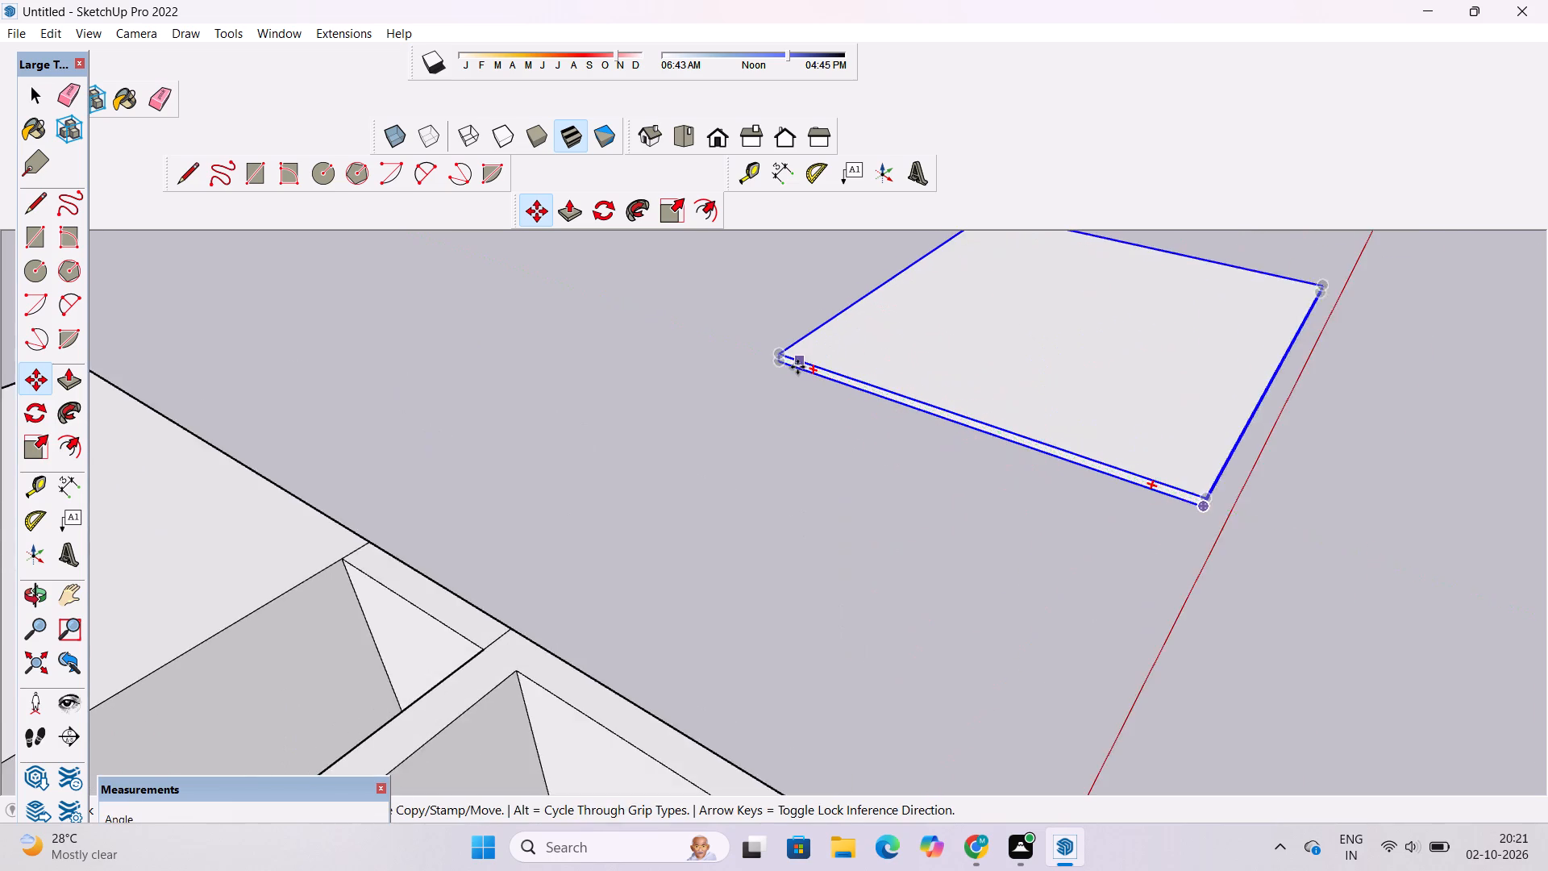
{"action": "scroll", "coordinate": [797, 367], "scroll_direction": "up", "scroll_amount": 11}
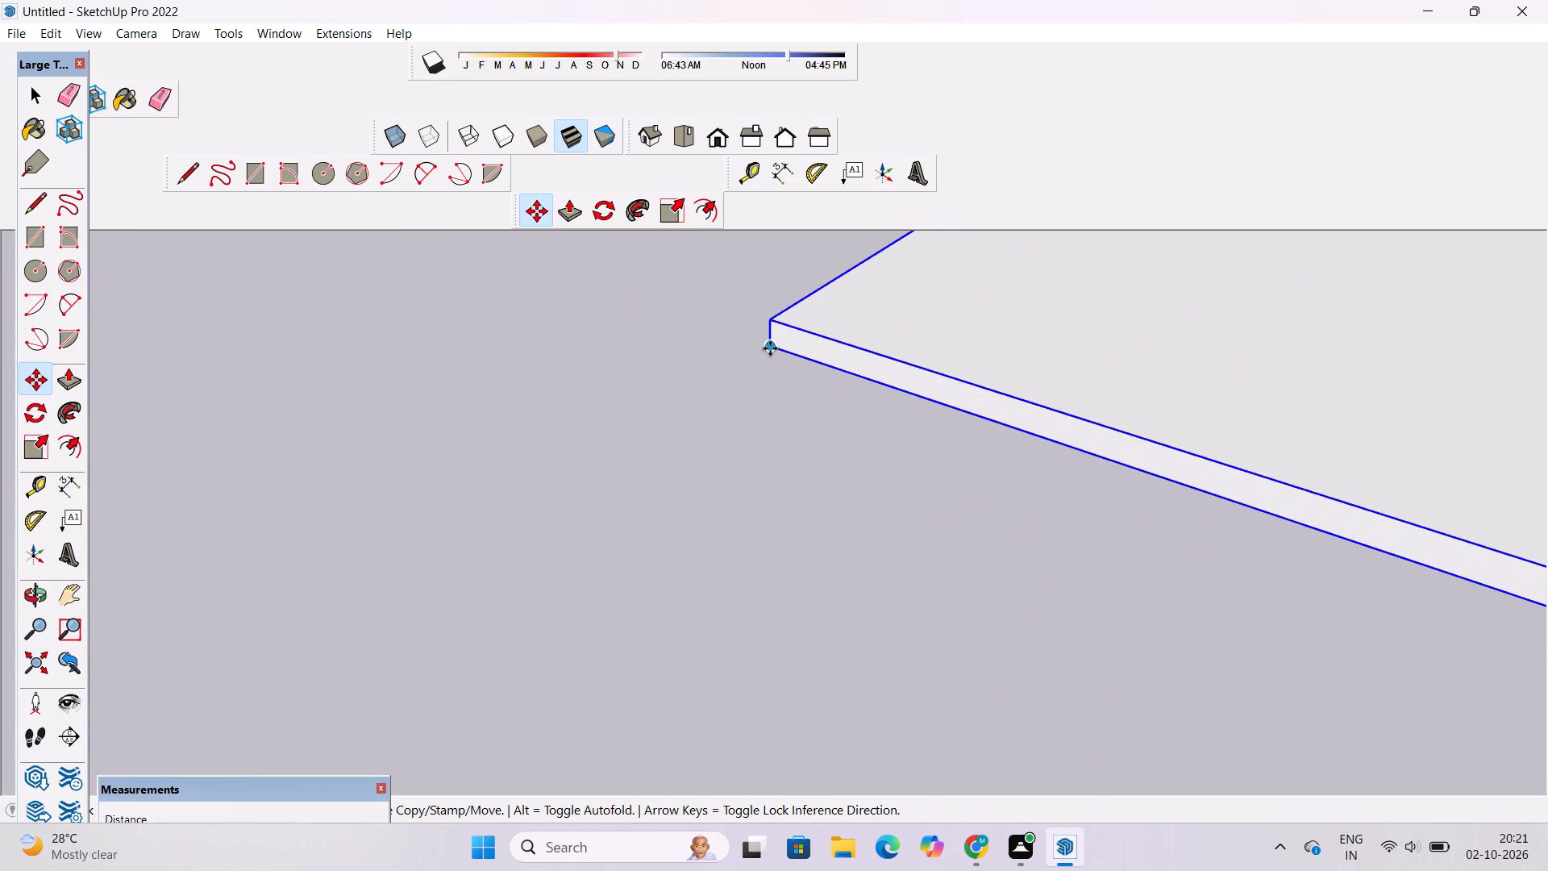
{"action": "left_click", "coordinate": [770, 348]}
{"action": "scroll", "coordinate": [834, 367], "scroll_direction": "down", "scroll_amount": 14}
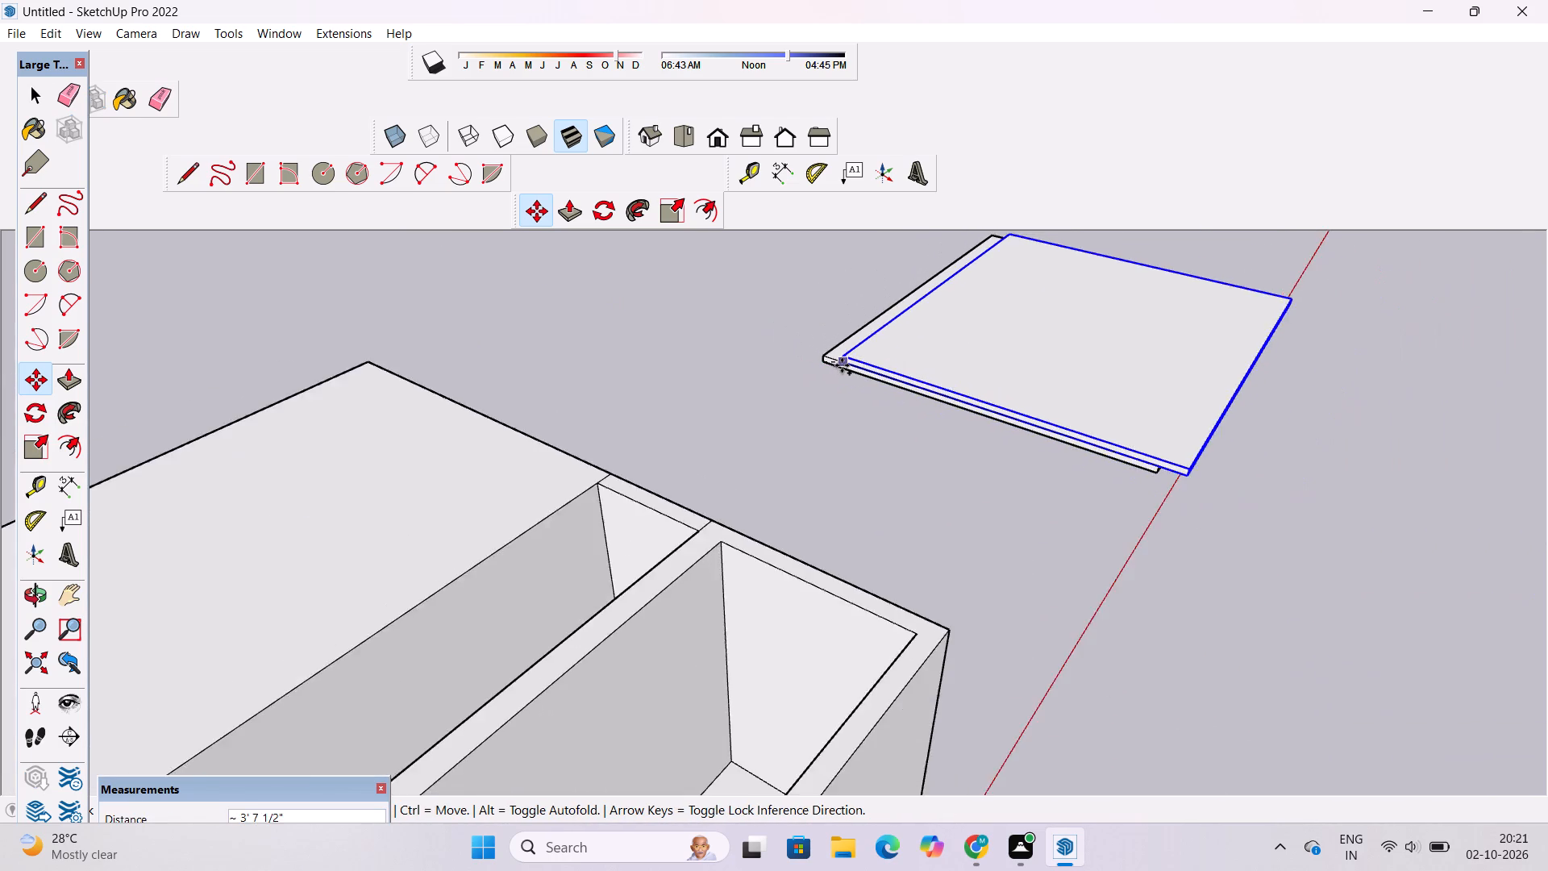
{"action": "scroll", "coordinate": [842, 365], "scroll_direction": "down", "scroll_amount": 13}
{"action": "scroll", "coordinate": [614, 413], "scroll_direction": "up", "scroll_amount": 9}
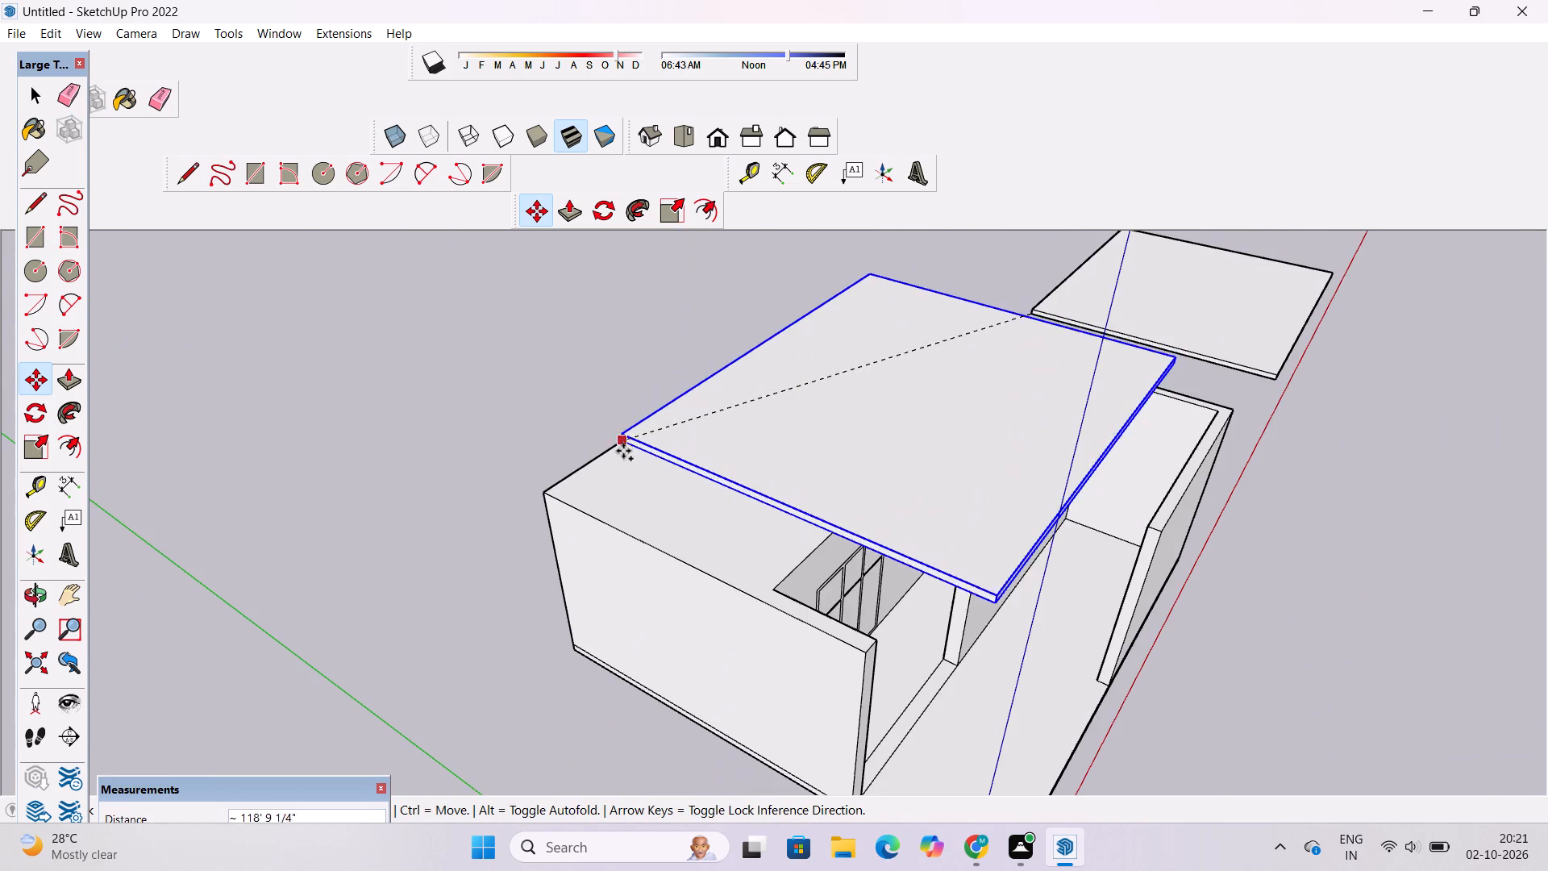
{"action": "left_click", "coordinate": [549, 488]}
{"action": "key", "text": "space"}
Explode the copied slab group on top of the building.
{"action": "type", "text": "o"}
{"action": "scroll", "coordinate": [549, 487], "scroll_direction": "down", "scroll_amount": 5}
{"action": "left_click_drag", "start_coordinate": [740, 508], "coordinate": [572, 530], "text": "shift"}
{"action": "scroll", "coordinate": [776, 474], "scroll_direction": "up", "scroll_amount": 4}
{"action": "left_click_drag", "start_coordinate": [892, 433], "coordinate": [398, 486]}
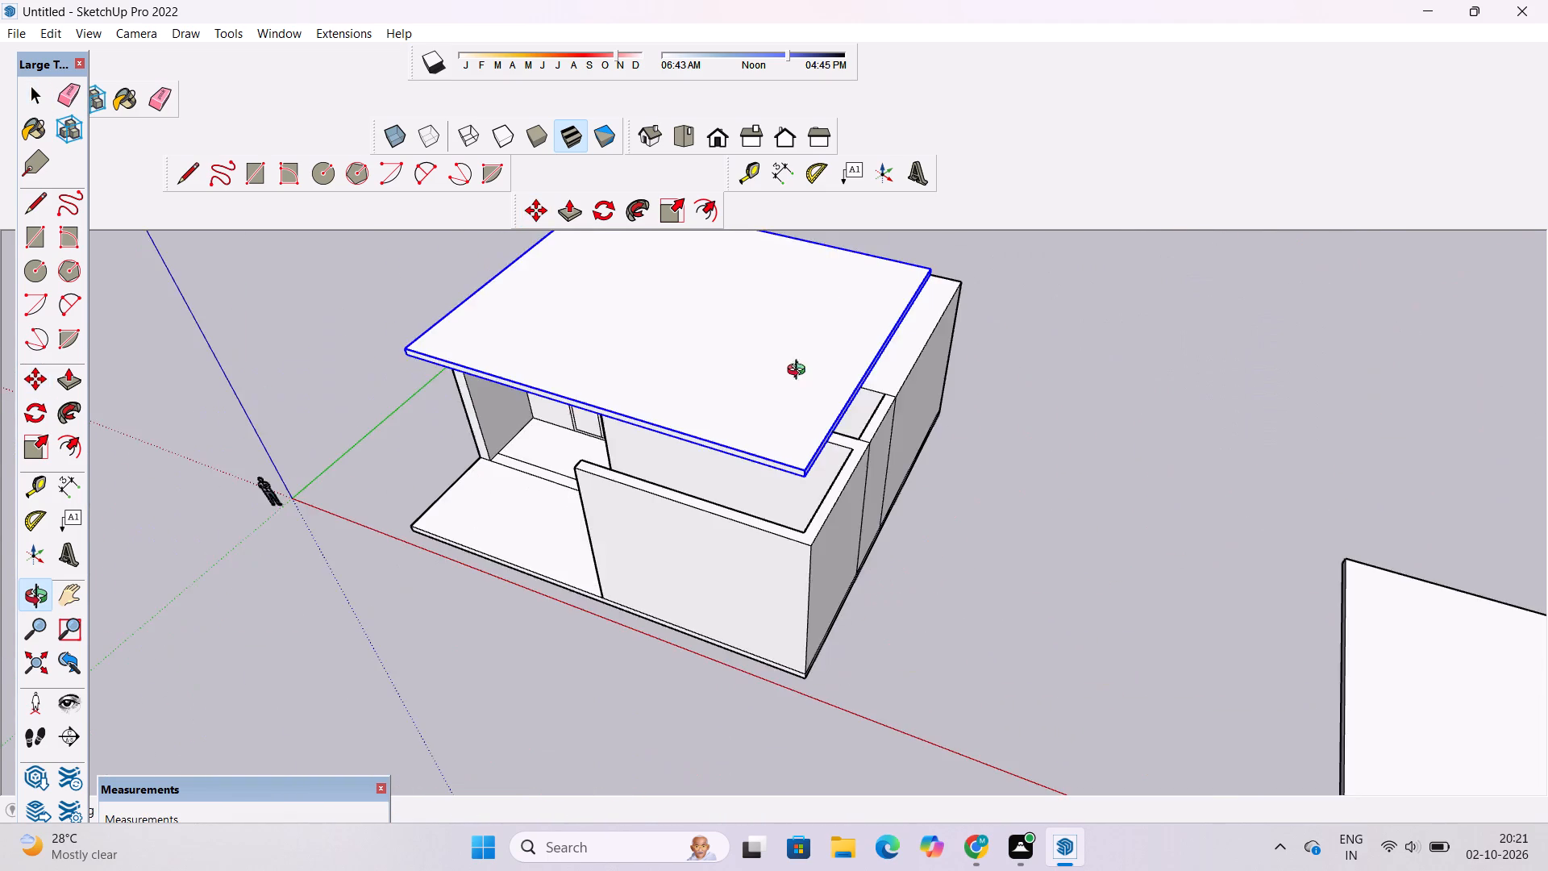
{"action": "scroll", "coordinate": [940, 350], "scroll_direction": "up", "scroll_amount": 4}
{"action": "left_click_drag", "start_coordinate": [941, 365], "coordinate": [693, 410], "text": "shift"}
{"action": "left_click_drag", "start_coordinate": [771, 410], "coordinate": [798, 477], "text": "shift"}
{"action": "left_click_drag", "start_coordinate": [798, 477], "coordinate": [797, 440], "text": "shift"}
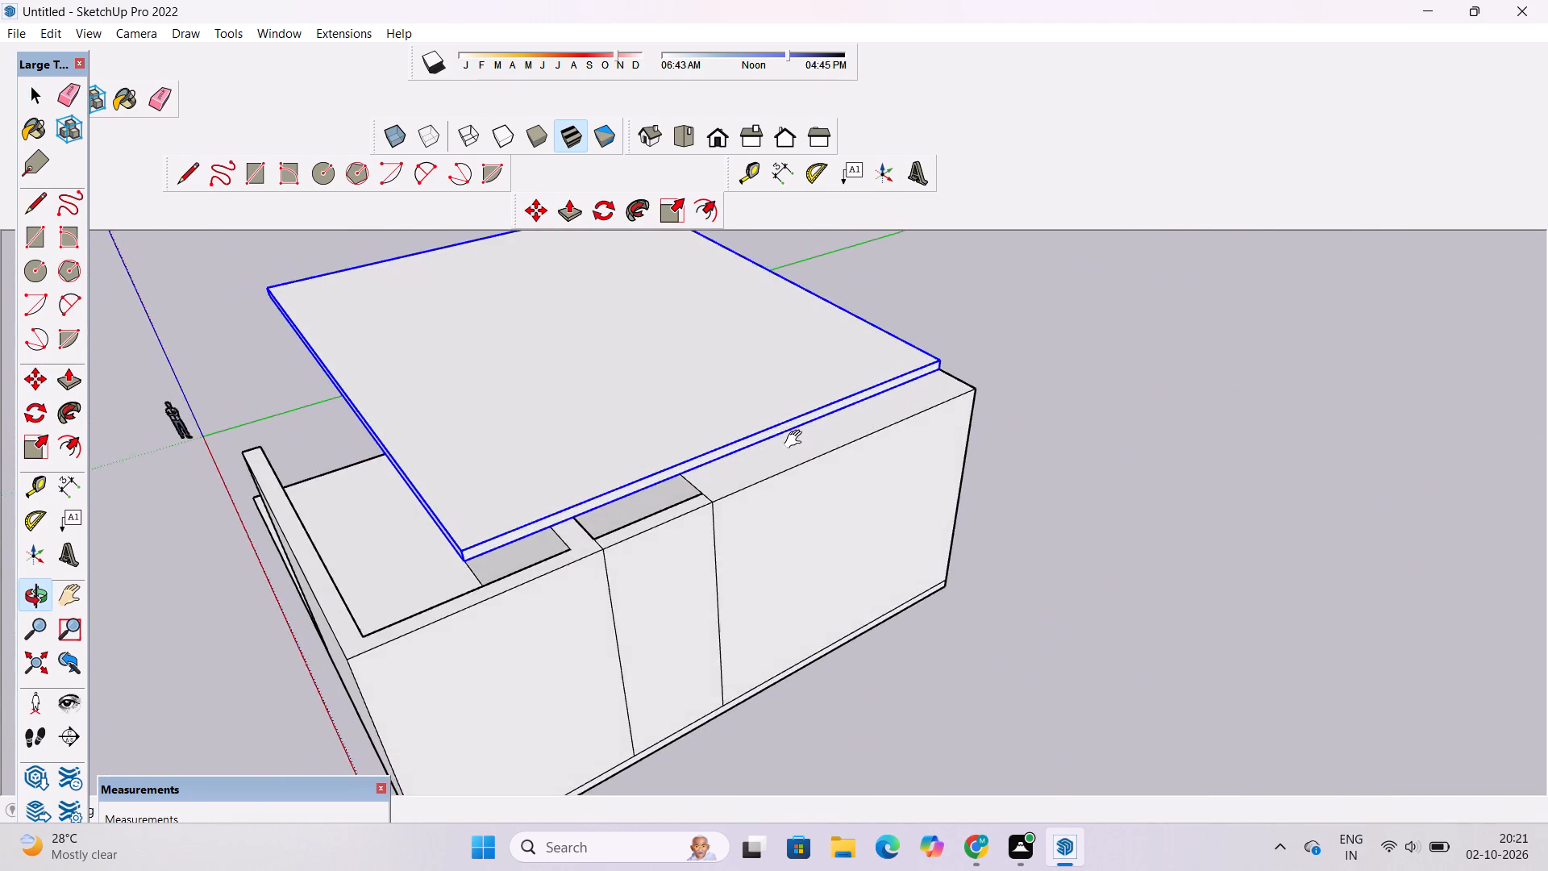
{"action": "left_click_drag", "start_coordinate": [797, 440], "coordinate": [812, 454], "text": "shift"}
{"action": "key", "text": "space"}
{"action": "right_click", "coordinate": [797, 404]}
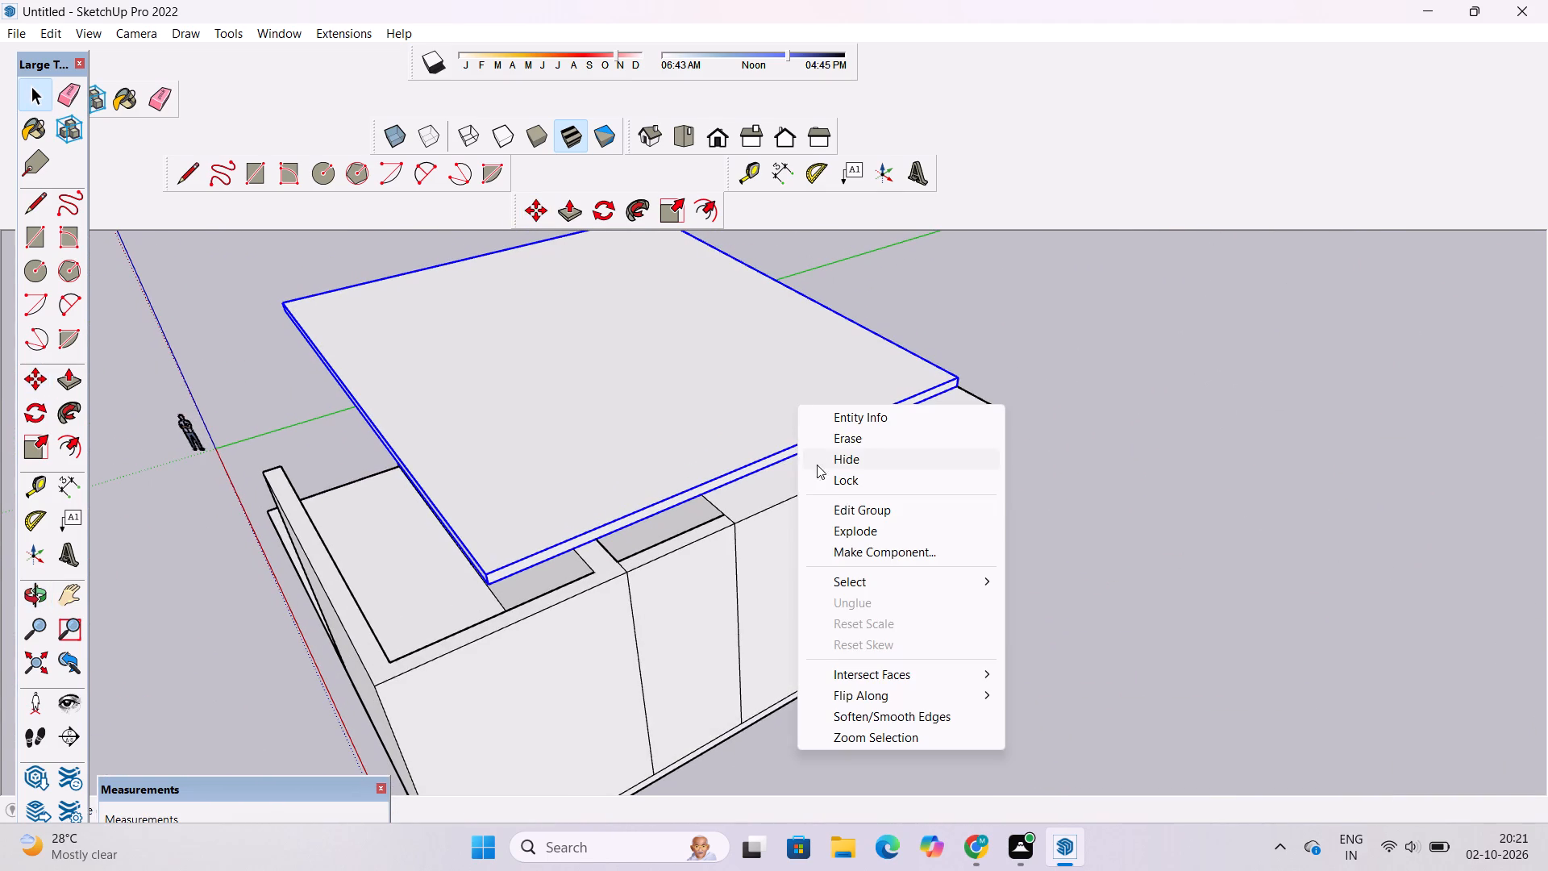
{"action": "left_click", "coordinate": [832, 527]}
{"action": "left_click", "coordinate": [1074, 447]}
Push/Pull the roof slab's side edge face out 5' to the outer face of the side wall.
{"action": "scroll", "coordinate": [989, 398], "scroll_direction": "up", "scroll_amount": 4}
{"action": "key", "text": "p"}
{"action": "scroll", "coordinate": [910, 390], "scroll_direction": "down", "scroll_amount": 1}
{"action": "scroll", "coordinate": [910, 390], "scroll_direction": "up", "scroll_amount": 3}
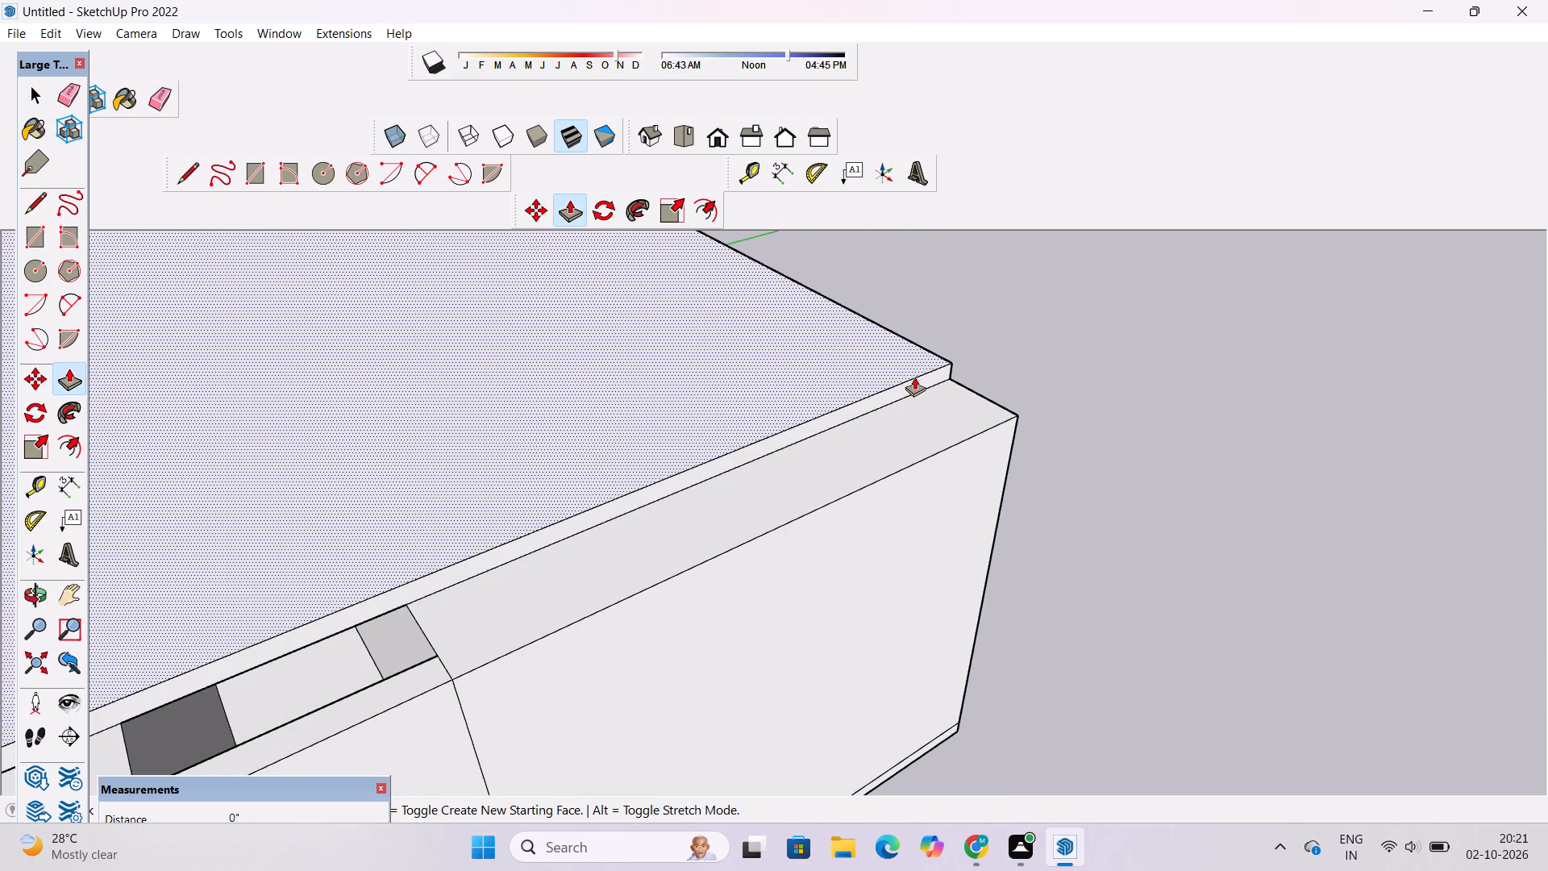
{"action": "left_click", "coordinate": [914, 377]}
{"action": "key", "text": "space"}
{"action": "left_click", "coordinate": [922, 381]}
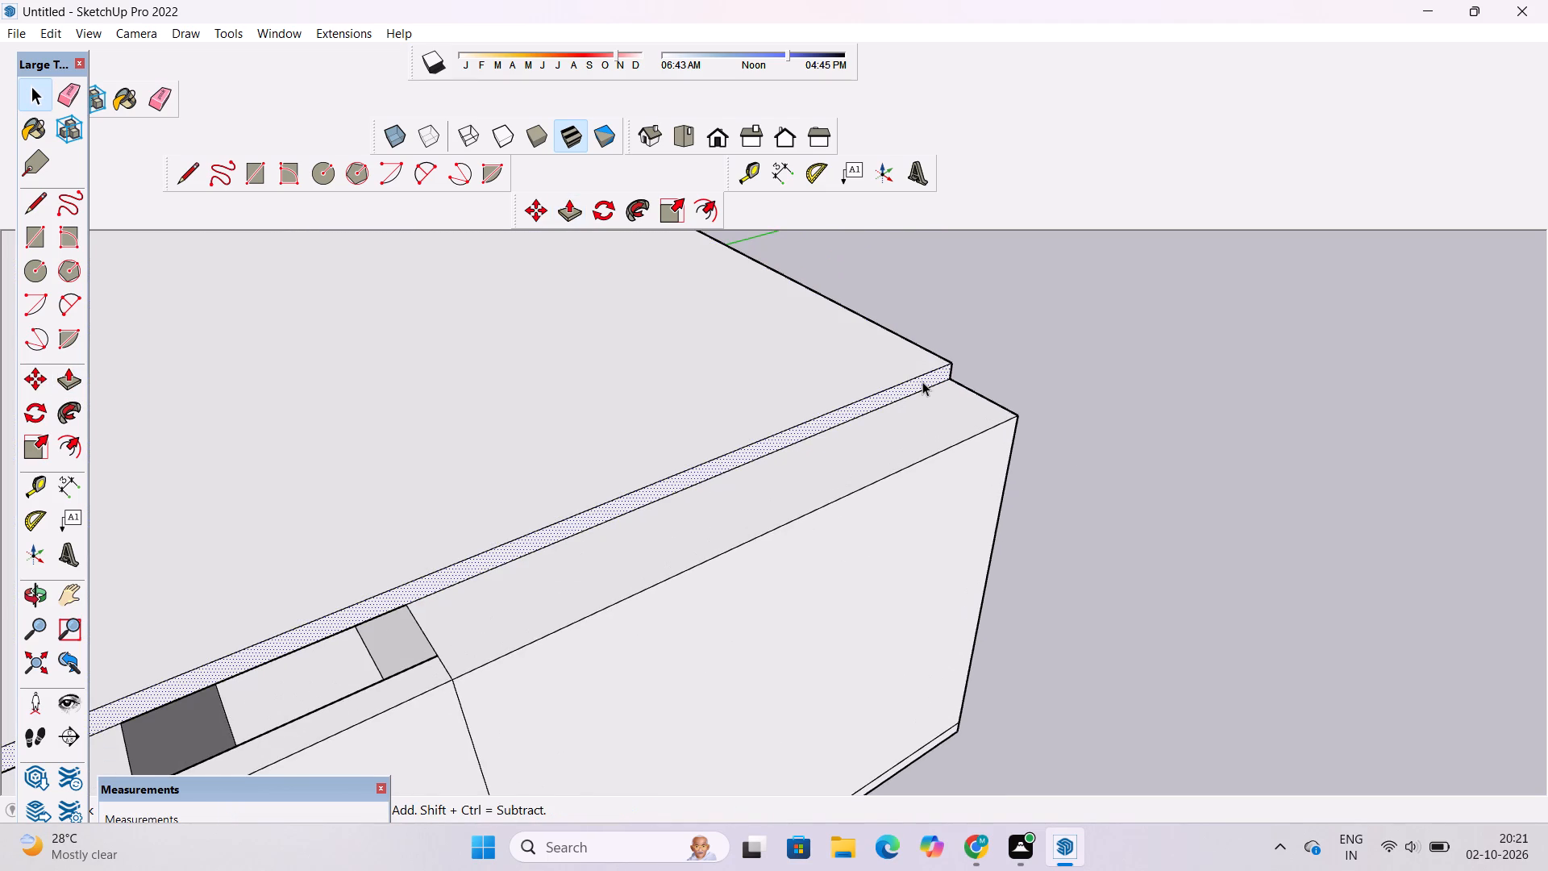
{"action": "key", "text": "p"}
{"action": "left_click", "coordinate": [922, 381]}
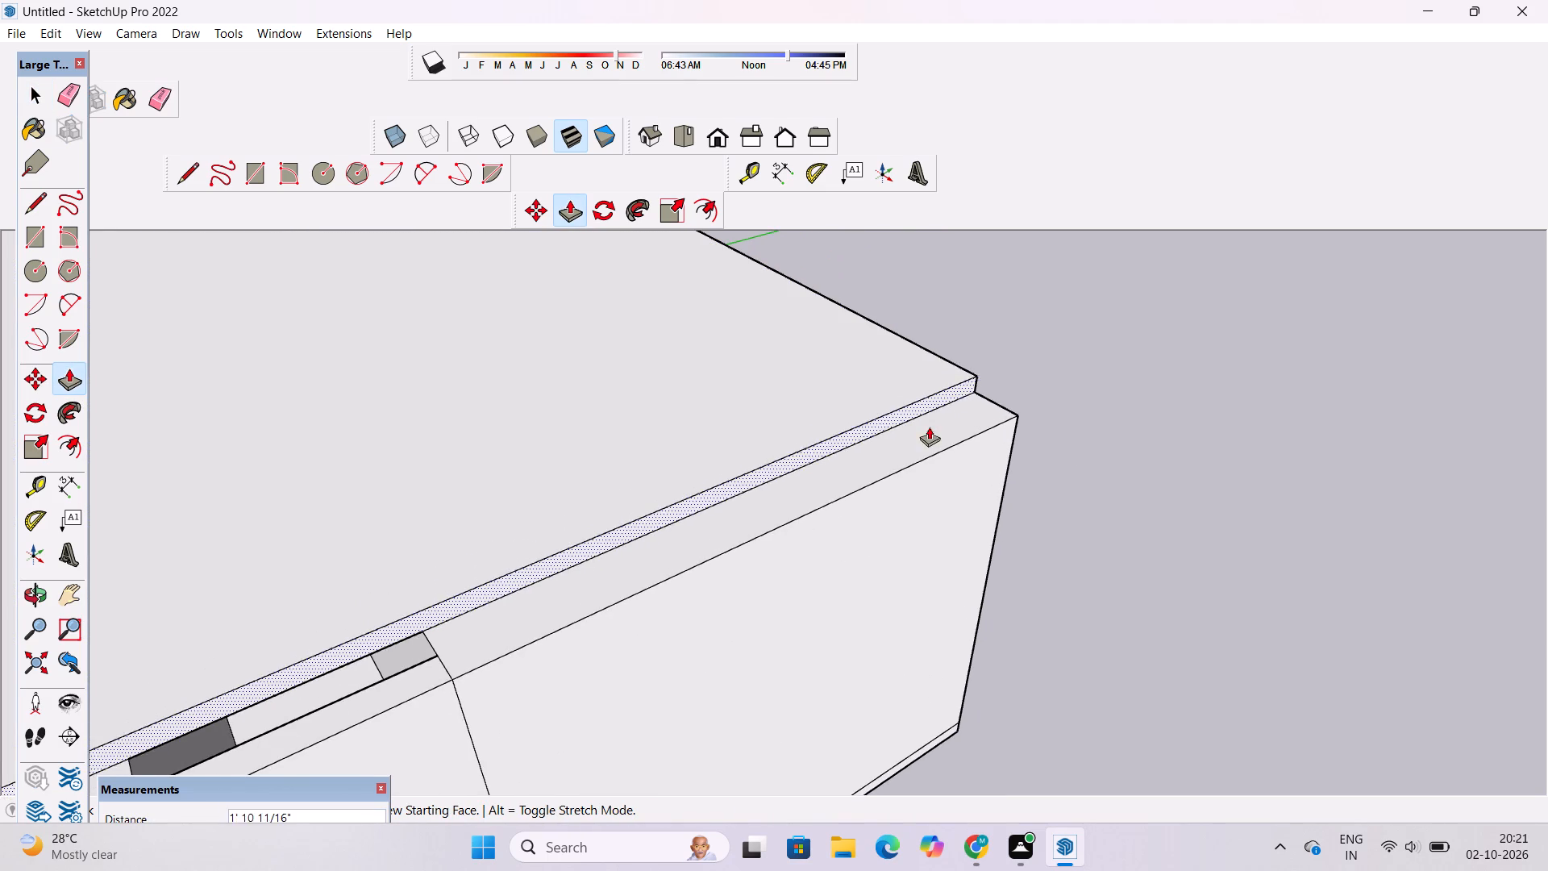
{"action": "left_click", "coordinate": [909, 466]}
Push/Pull the roof slab's front edge face out 10' to the outer face of the front wall.
{"action": "scroll", "coordinate": [1213, 374], "scroll_direction": "down", "scroll_amount": 11}
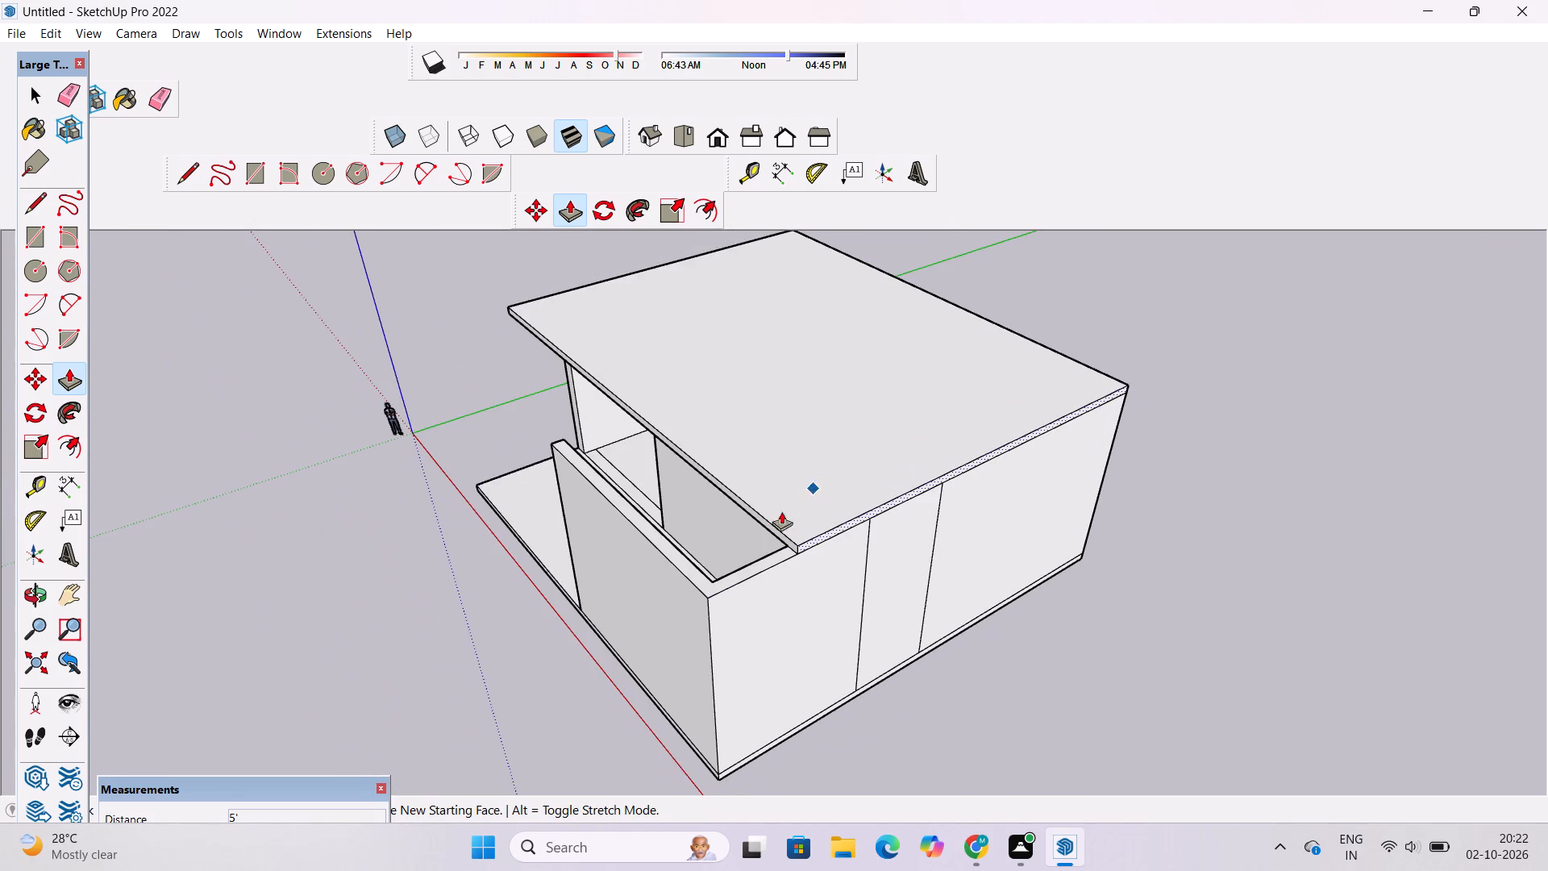
{"action": "scroll", "coordinate": [770, 525], "scroll_direction": "up", "scroll_amount": 5}
{"action": "key", "text": "space"}
{"action": "scroll", "coordinate": [821, 576], "scroll_direction": "up", "scroll_amount": 6}
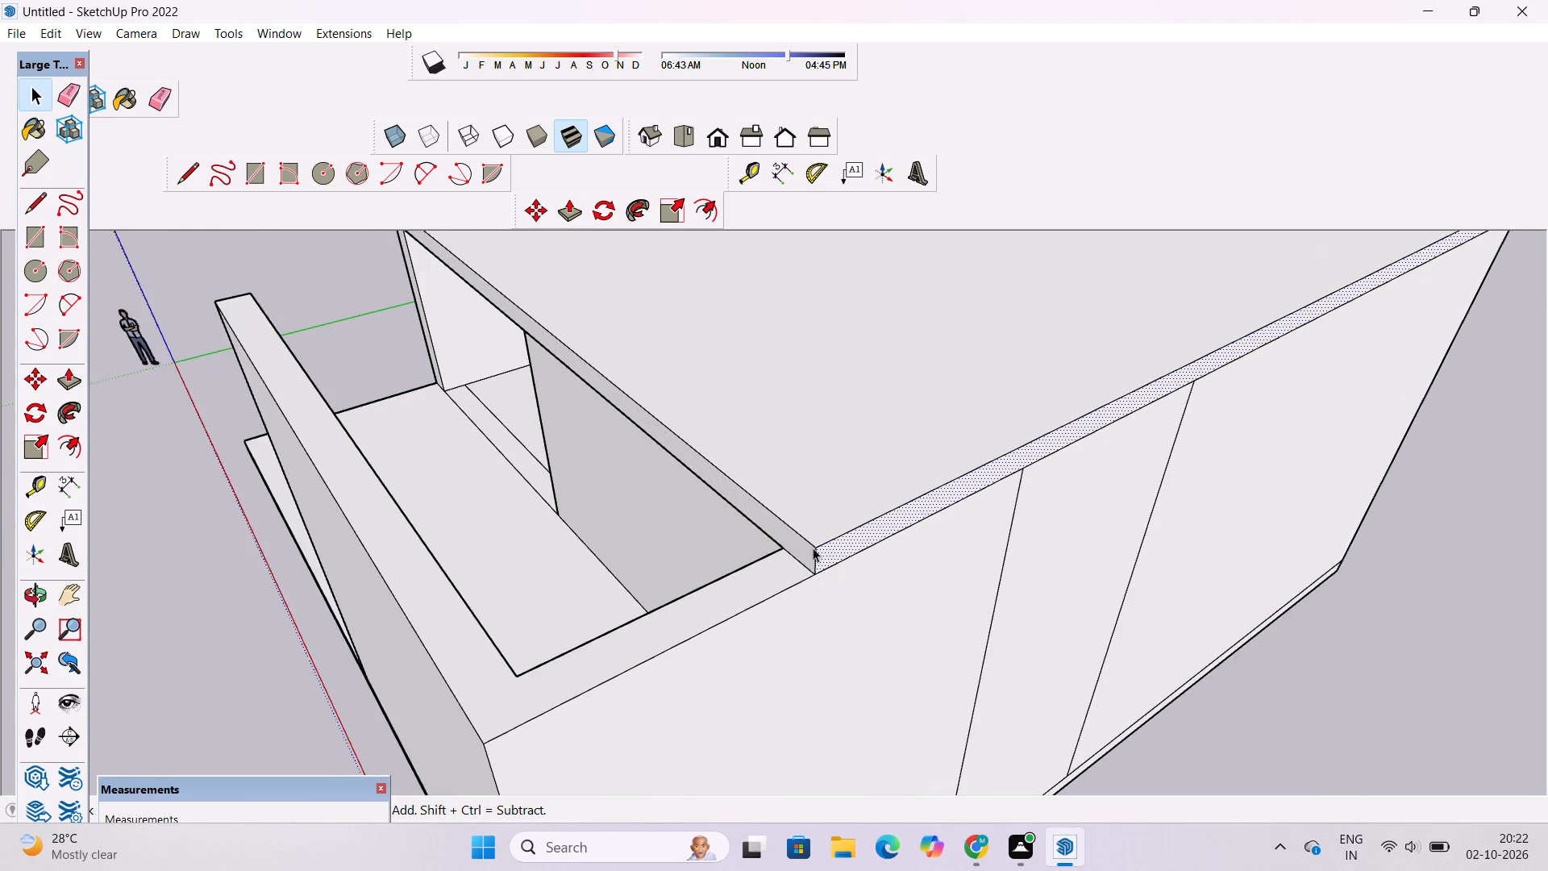
{"action": "scroll", "coordinate": [793, 516], "scroll_direction": "up", "scroll_amount": 3}
{"action": "left_click", "coordinate": [791, 556]}
{"action": "key", "text": "p"}
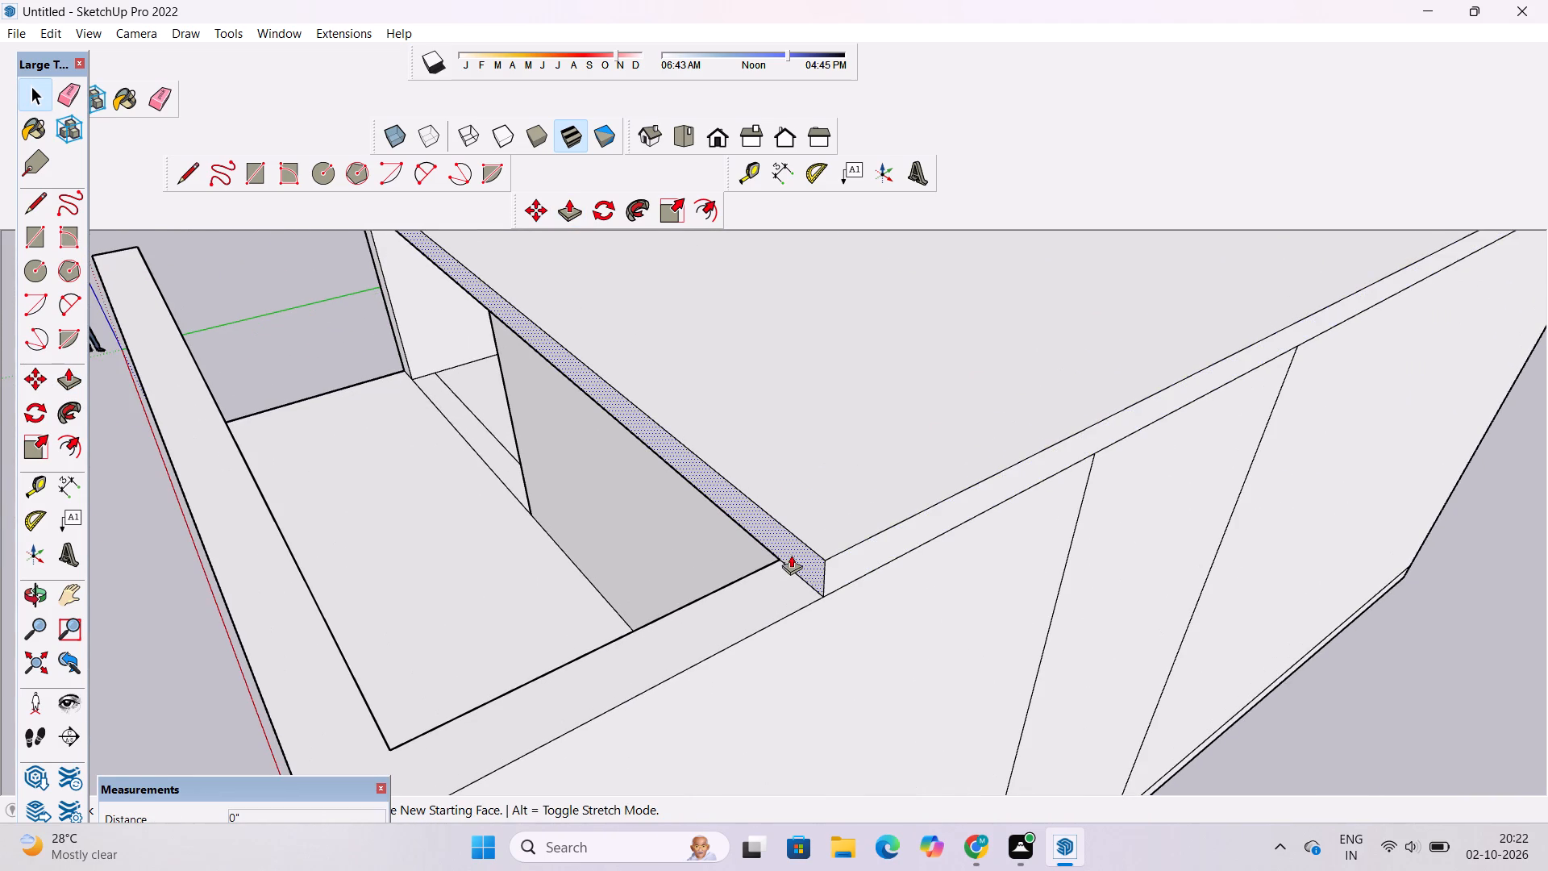
{"action": "scroll", "coordinate": [791, 555], "scroll_direction": "down", "scroll_amount": 4}
{"action": "scroll", "coordinate": [793, 550], "scroll_direction": "up", "scroll_amount": 1}
{"action": "scroll", "coordinate": [793, 550], "scroll_direction": "down", "scroll_amount": 4}
{"action": "left_click", "coordinate": [793, 550]}
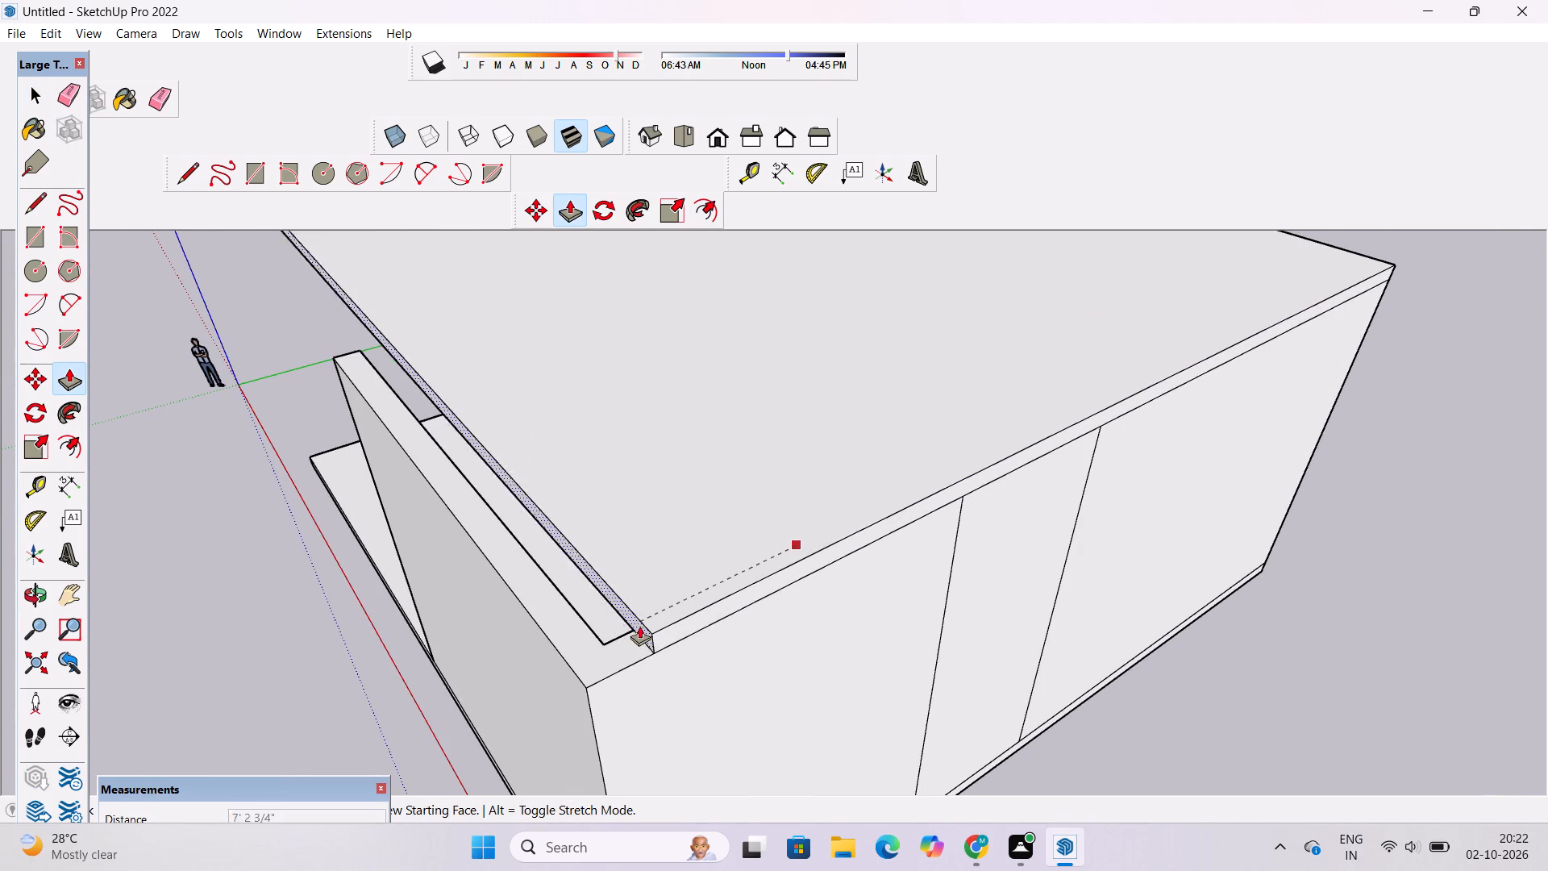
{"action": "left_click", "coordinate": [576, 681]}
Examine the extended roof slab and the building beneath it from the front, the sides and above.
{"action": "scroll", "coordinate": [706, 635], "scroll_direction": "down", "scroll_amount": 4}
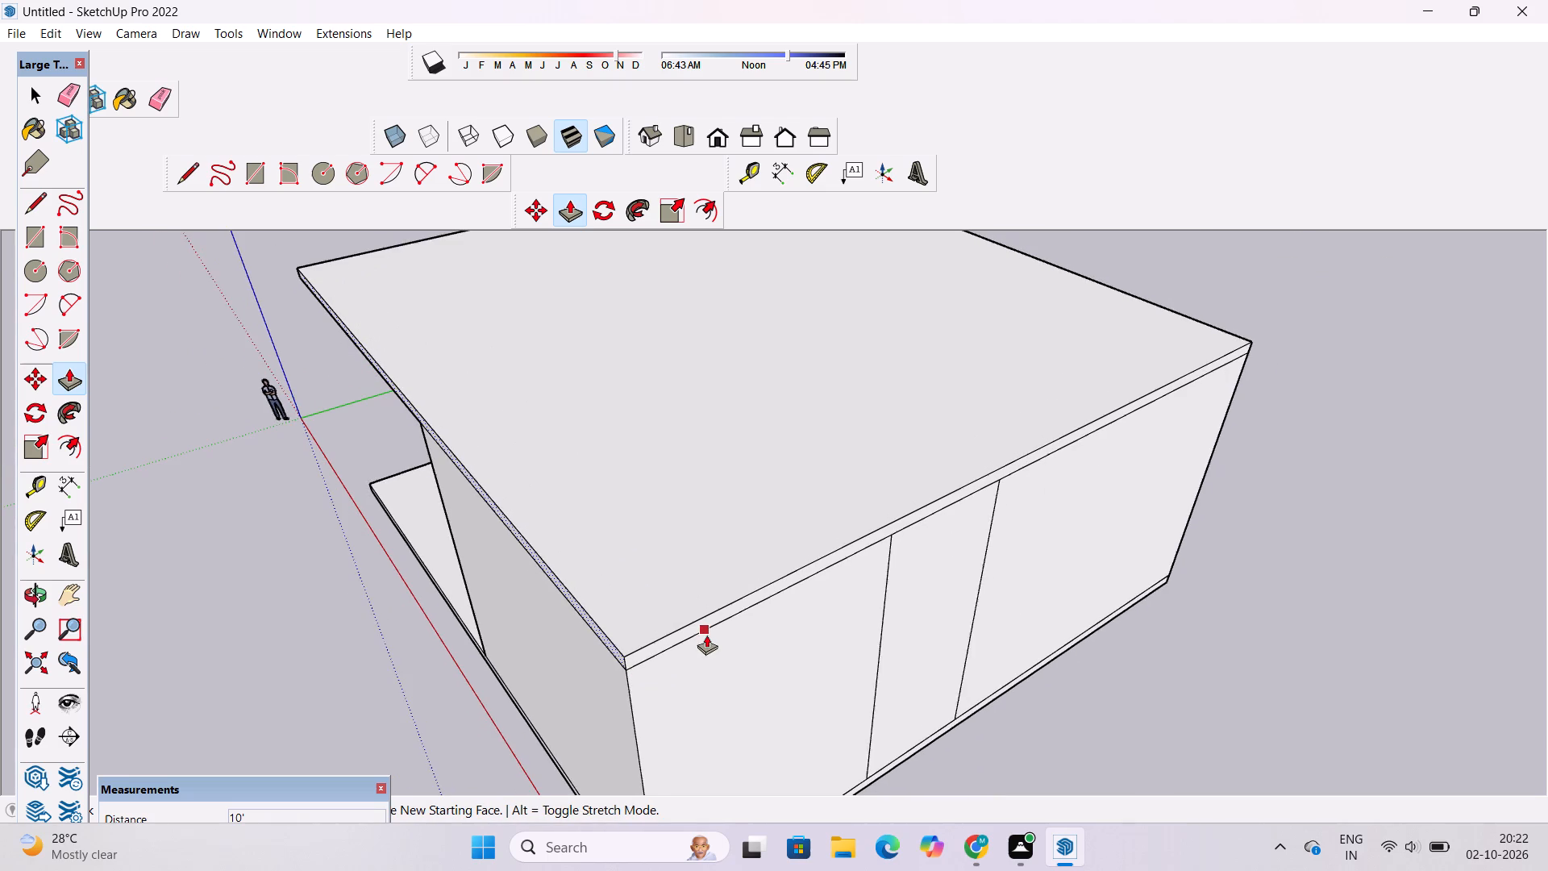
{"action": "key", "text": "o"}
{"action": "scroll", "coordinate": [706, 635], "scroll_direction": "down", "scroll_amount": 6}
{"action": "left_click_drag", "start_coordinate": [573, 657], "coordinate": [996, 543]}
{"action": "left_click_drag", "start_coordinate": [870, 557], "coordinate": [861, 600]}
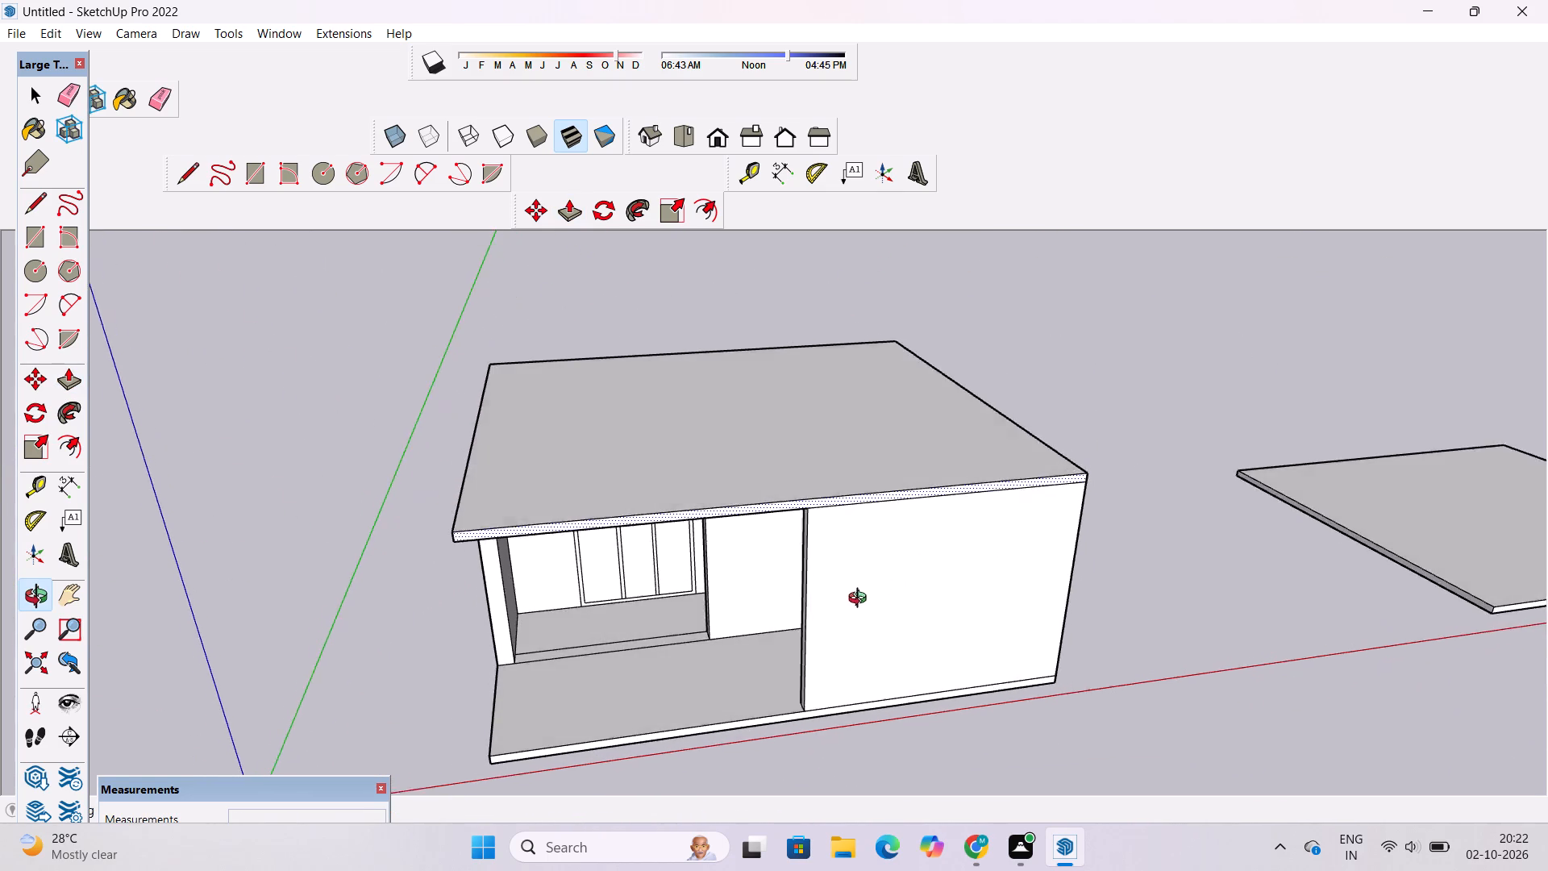
{"action": "left_click_drag", "start_coordinate": [861, 600], "coordinate": [831, 632]}
{"action": "left_click_drag", "start_coordinate": [830, 632], "coordinate": [801, 548]}
{"action": "left_click_drag", "start_coordinate": [798, 543], "coordinate": [798, 595]}
{"action": "scroll", "coordinate": [799, 589], "scroll_direction": "up", "scroll_amount": 2}
{"action": "left_click_drag", "start_coordinate": [1098, 525], "coordinate": [756, 442]}
{"action": "left_click_drag", "start_coordinate": [784, 454], "coordinate": [1106, 508]}
{"action": "scroll", "coordinate": [1107, 493], "scroll_direction": "down", "scroll_amount": 5}
{"action": "left_click_drag", "start_coordinate": [1077, 439], "coordinate": [1066, 505]}
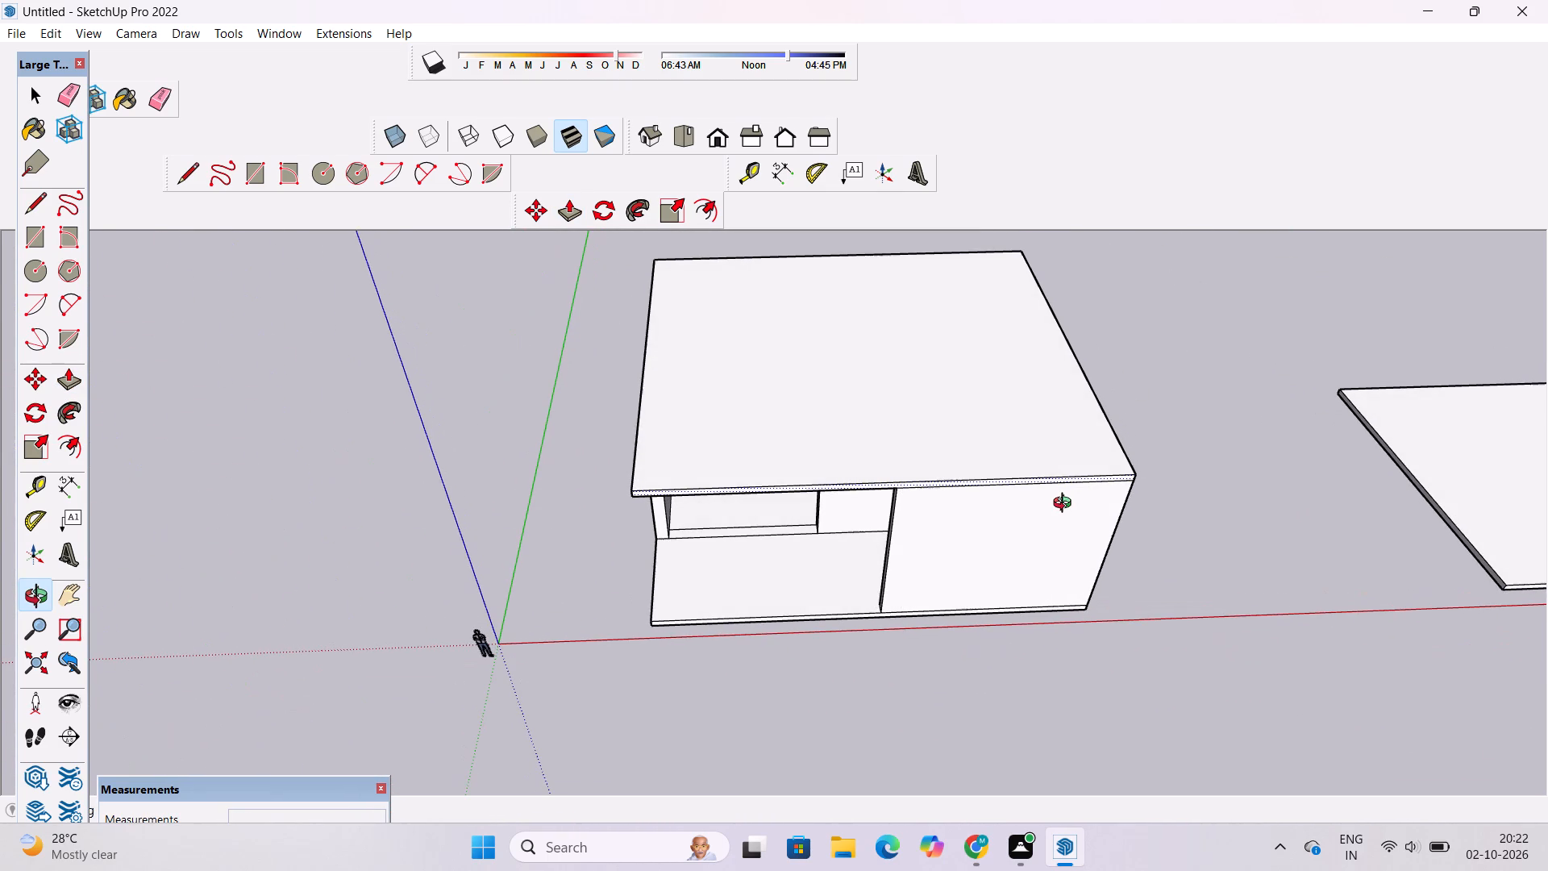
{"action": "scroll", "coordinate": [1062, 494], "scroll_direction": "down", "scroll_amount": 2}
{"action": "left_click_drag", "start_coordinate": [1060, 461], "coordinate": [1051, 507]}
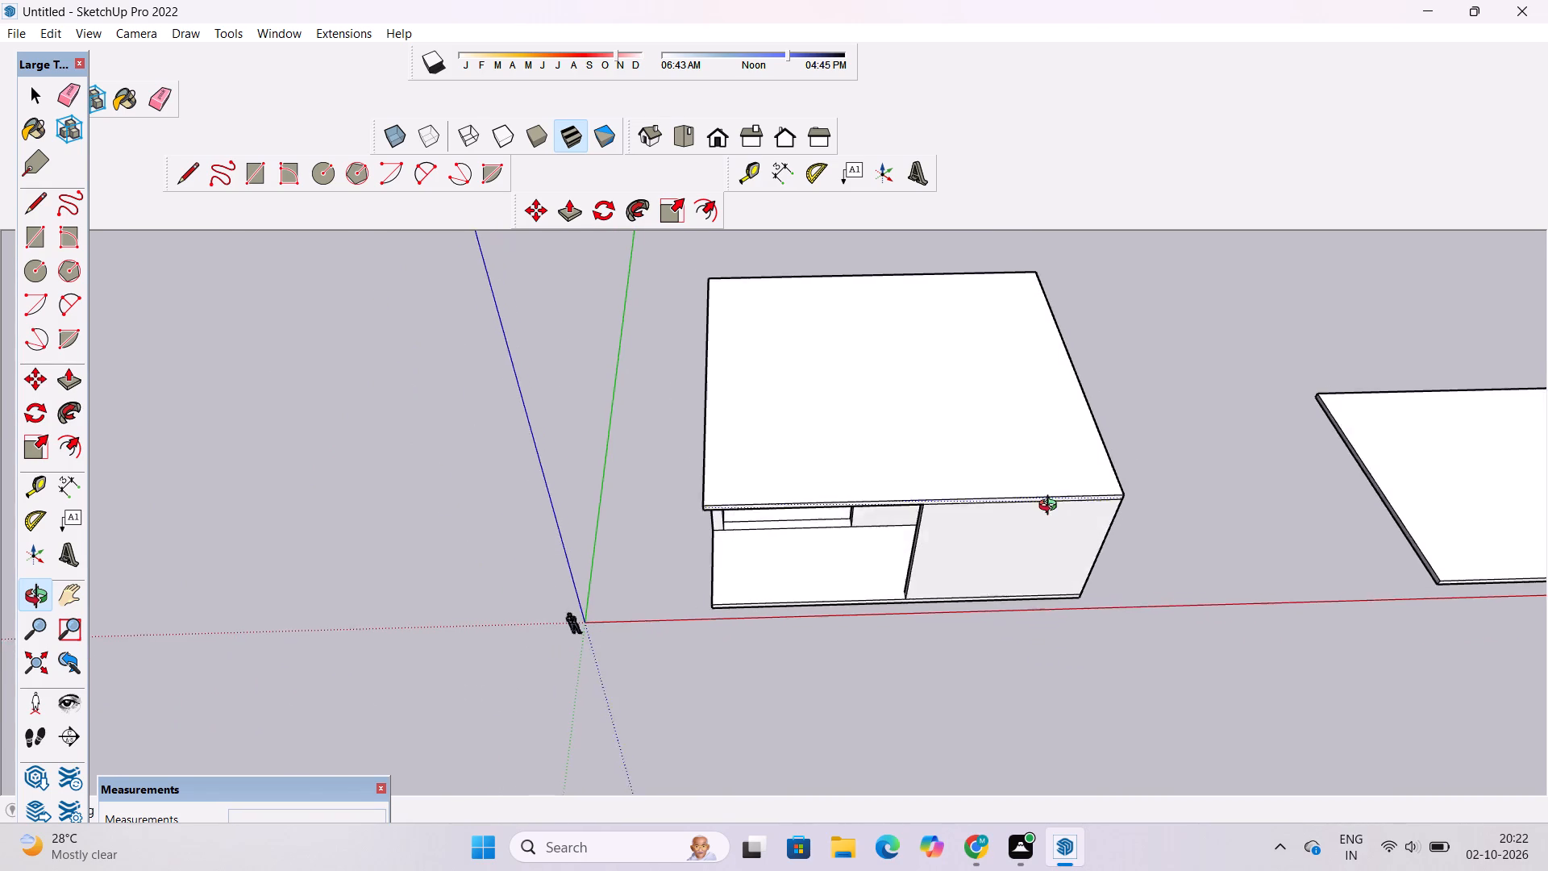
{"action": "left_click_drag", "start_coordinate": [1051, 507], "coordinate": [1051, 542]}
{"action": "left_click_drag", "start_coordinate": [964, 549], "coordinate": [1166, 549], "text": "shift"}
{"action": "scroll", "coordinate": [1051, 512], "scroll_direction": "up", "scroll_amount": 2}
{"action": "left_click_drag", "start_coordinate": [983, 511], "coordinate": [1238, 435]}
{"action": "left_click_drag", "start_coordinate": [1236, 437], "coordinate": [1206, 492], "text": "shift"}
{"action": "left_click_drag", "start_coordinate": [1096, 531], "coordinate": [801, 523]}
{"action": "scroll", "coordinate": [793, 512], "scroll_direction": "down", "scroll_amount": 5}
{"action": "left_click_drag", "start_coordinate": [840, 471], "coordinate": [859, 560]}
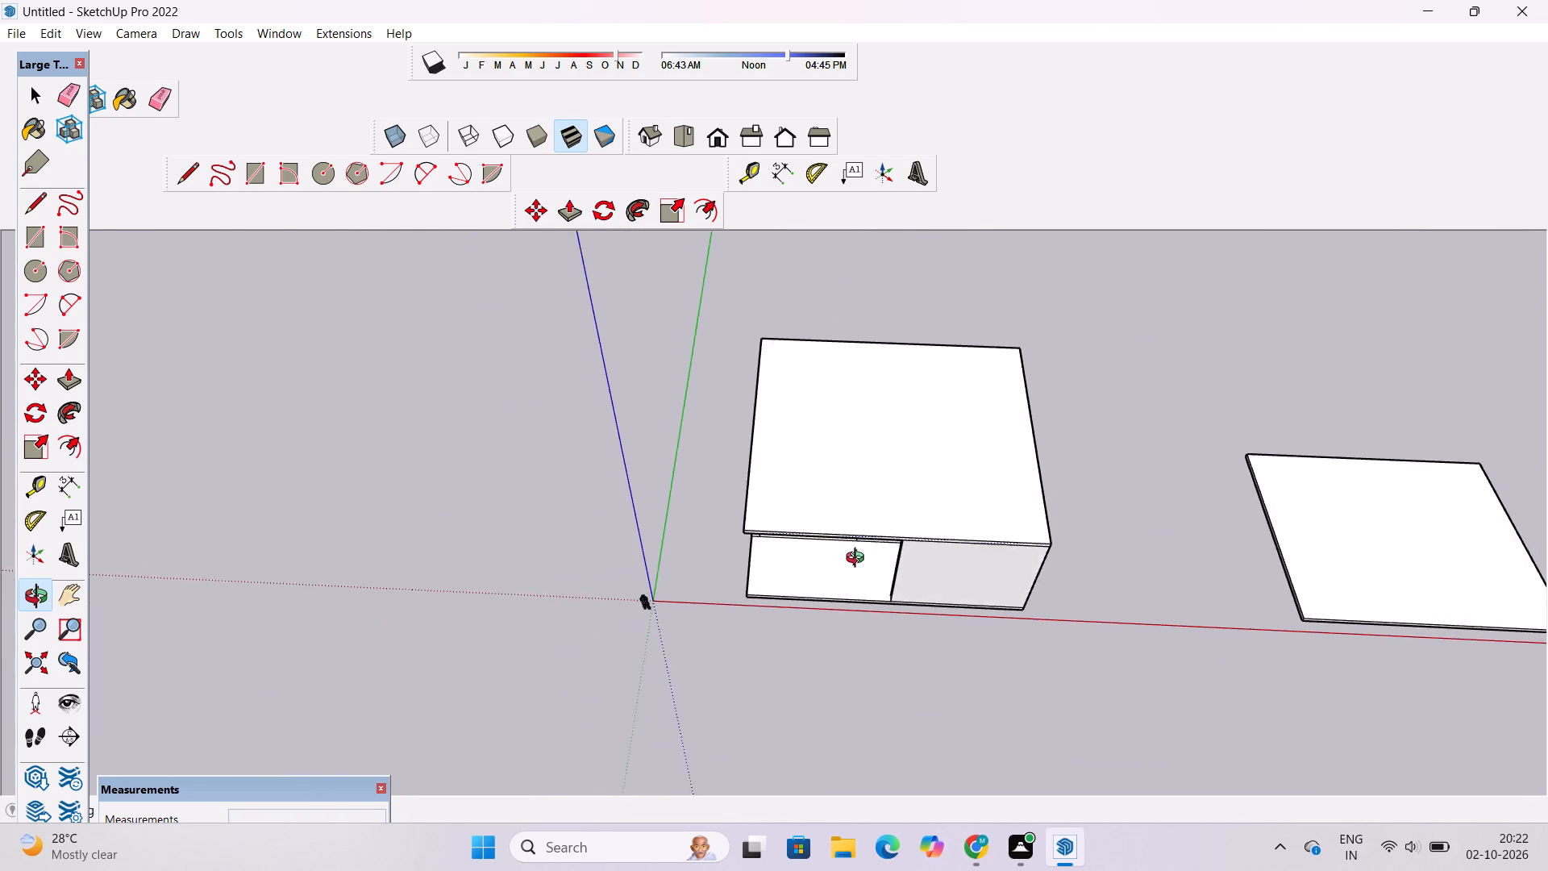
{"action": "left_click_drag", "start_coordinate": [859, 560], "coordinate": [799, 498]}
{"action": "left_click_drag", "start_coordinate": [823, 506], "coordinate": [861, 551]}
Place a guide line on the roof slab's top 1.5' in from the side edge nearest the green axis.
{"action": "key", "text": "t"}
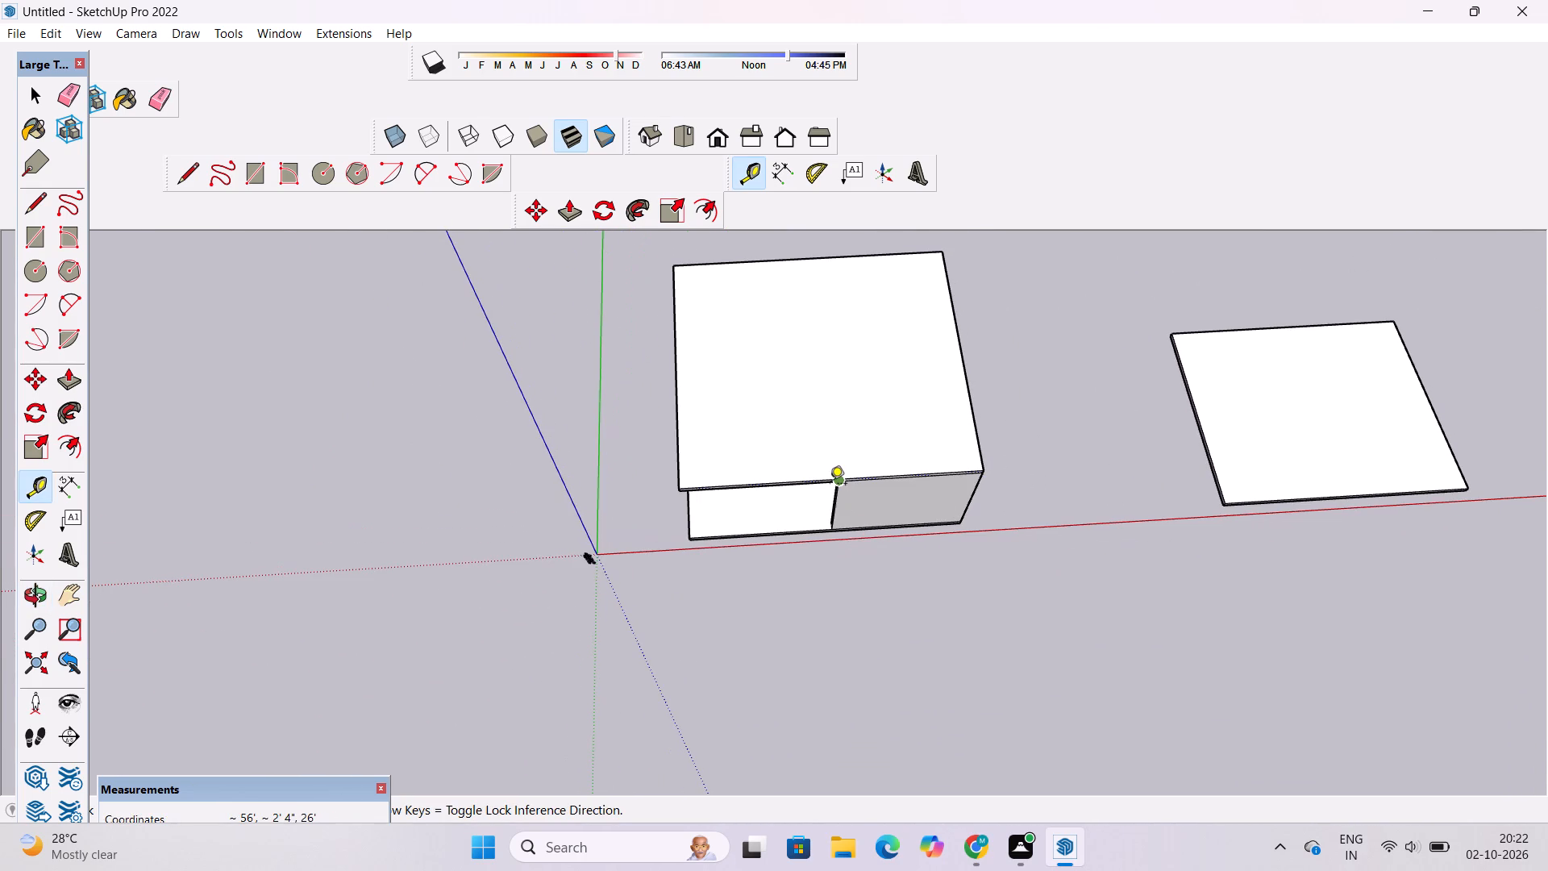
{"action": "scroll", "coordinate": [830, 485], "scroll_direction": "up", "scroll_amount": 2}
{"action": "scroll", "coordinate": [830, 485], "scroll_direction": "down", "scroll_amount": 1}
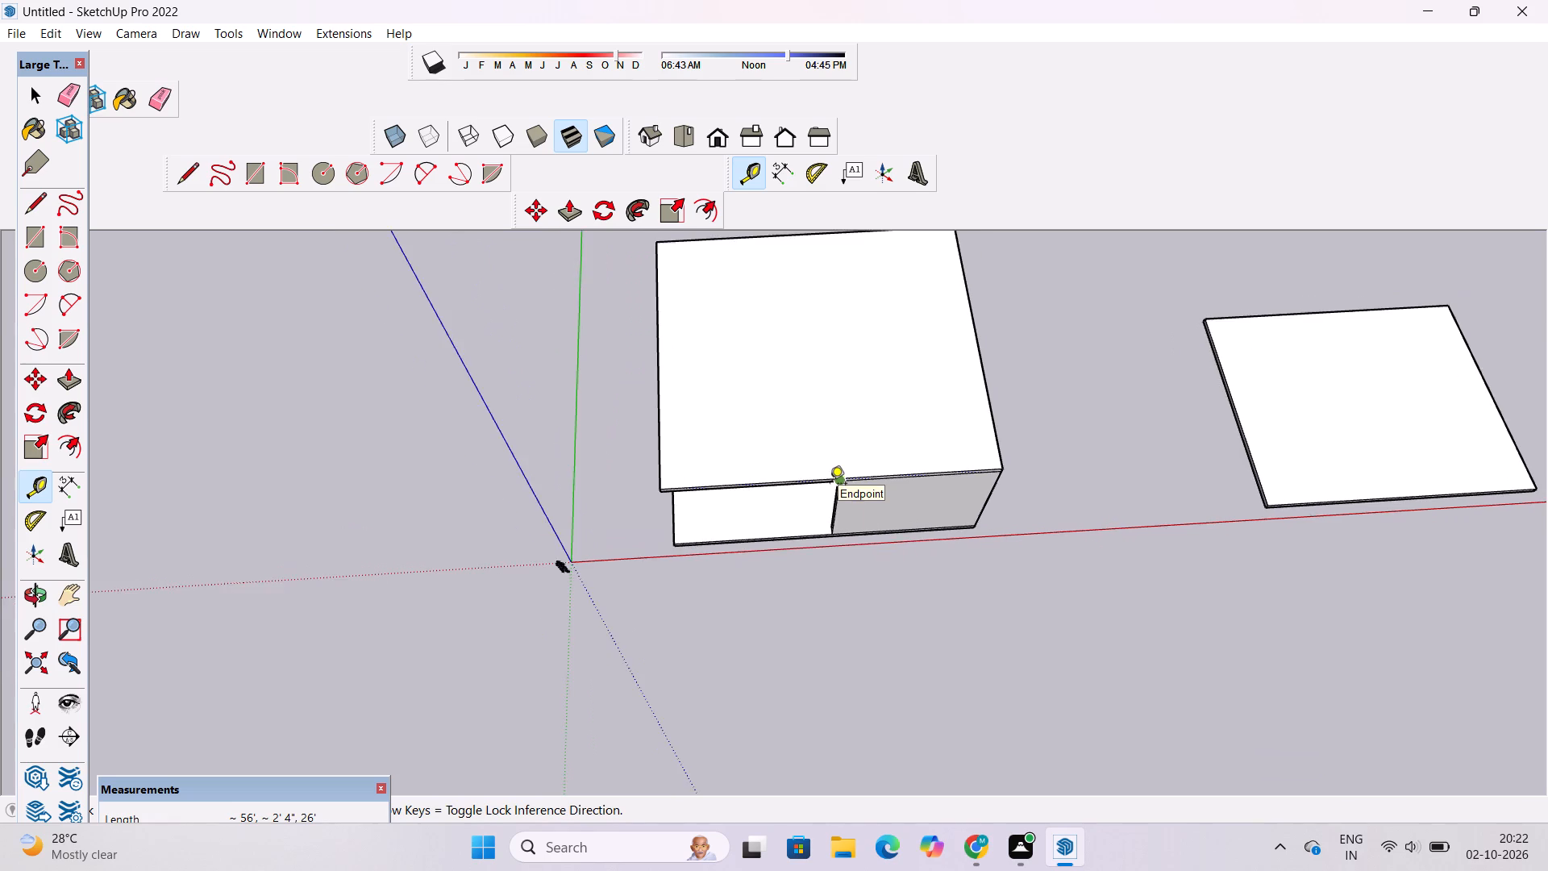
{"action": "scroll", "coordinate": [841, 475], "scroll_direction": "up", "scroll_amount": 8}
{"action": "scroll", "coordinate": [718, 470], "scroll_direction": "down", "scroll_amount": 6}
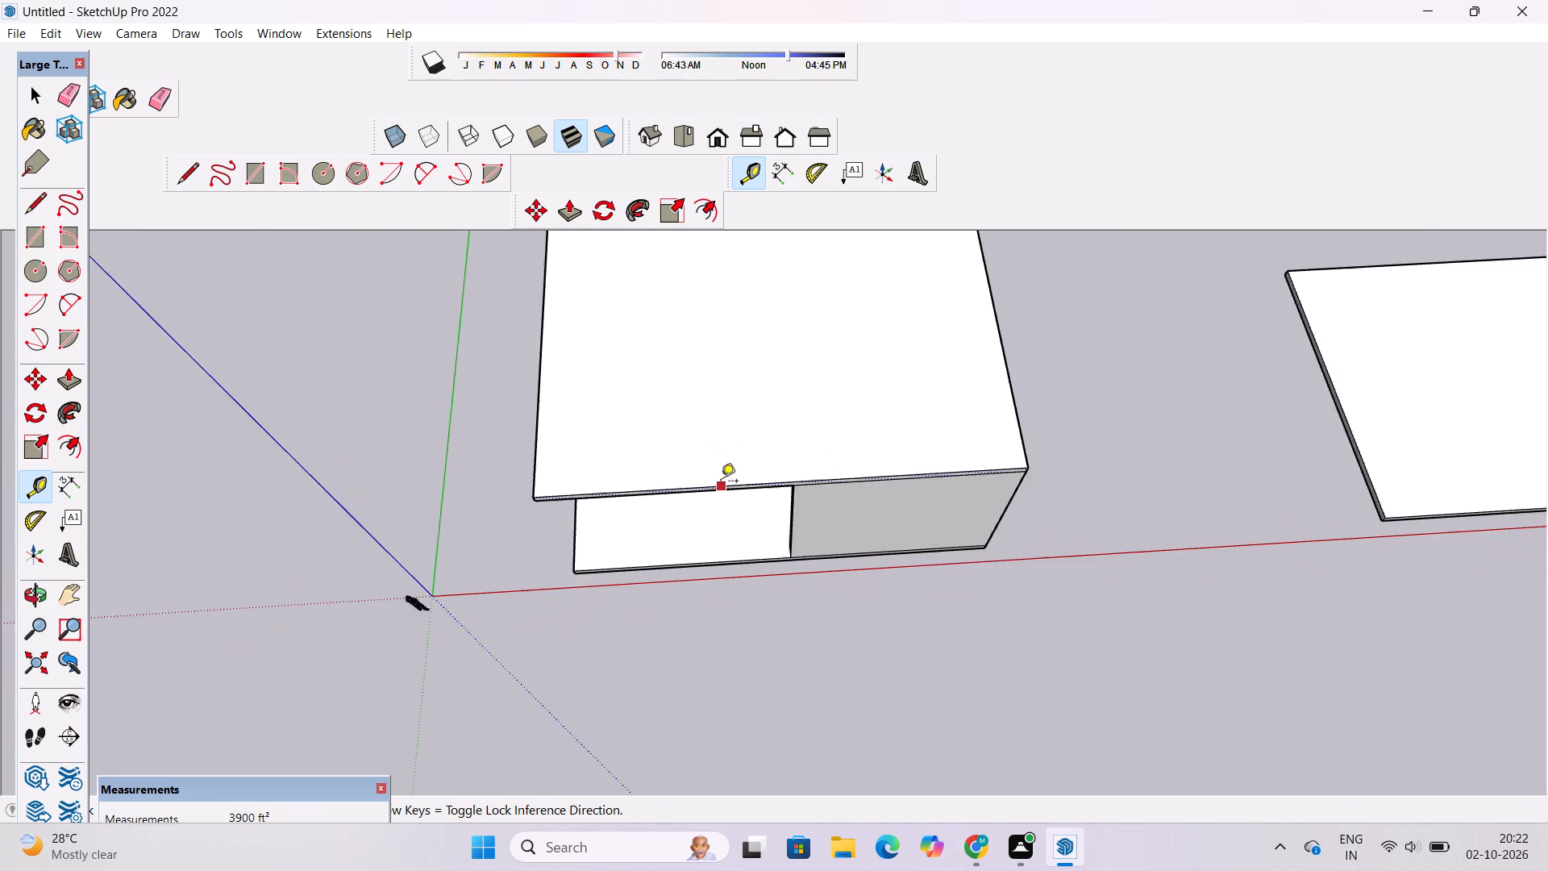
{"action": "scroll", "coordinate": [721, 482], "scroll_direction": "down", "scroll_amount": 6}
{"action": "scroll", "coordinate": [732, 269], "scroll_direction": "up", "scroll_amount": 8}
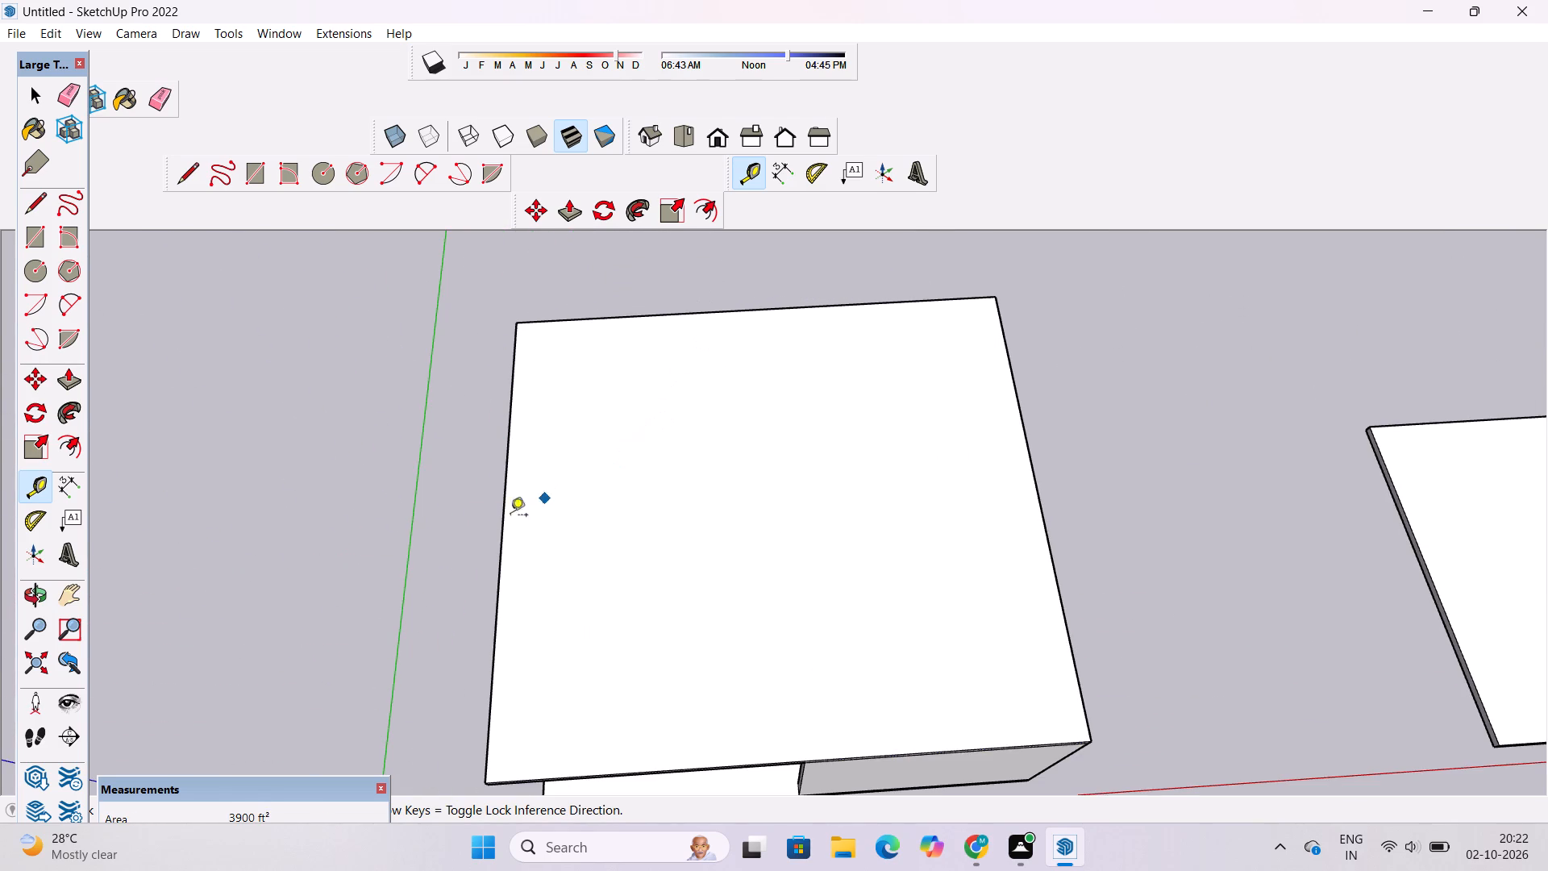
{"action": "left_click", "coordinate": [506, 522]}
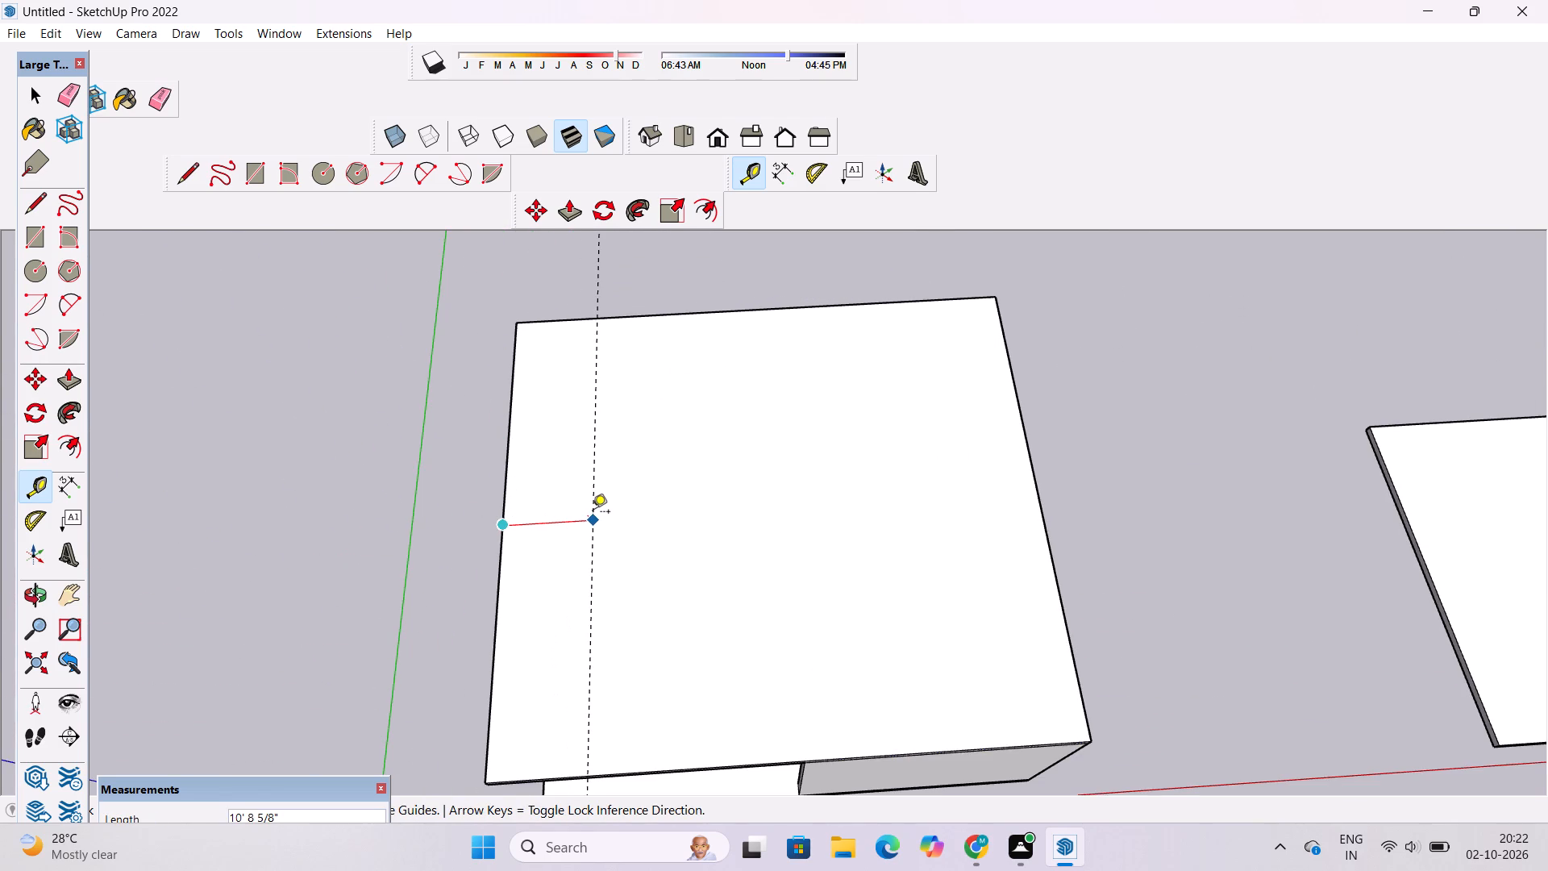
{"action": "type", "text": "1.5'"}
{"action": "key", "text": "Return"}
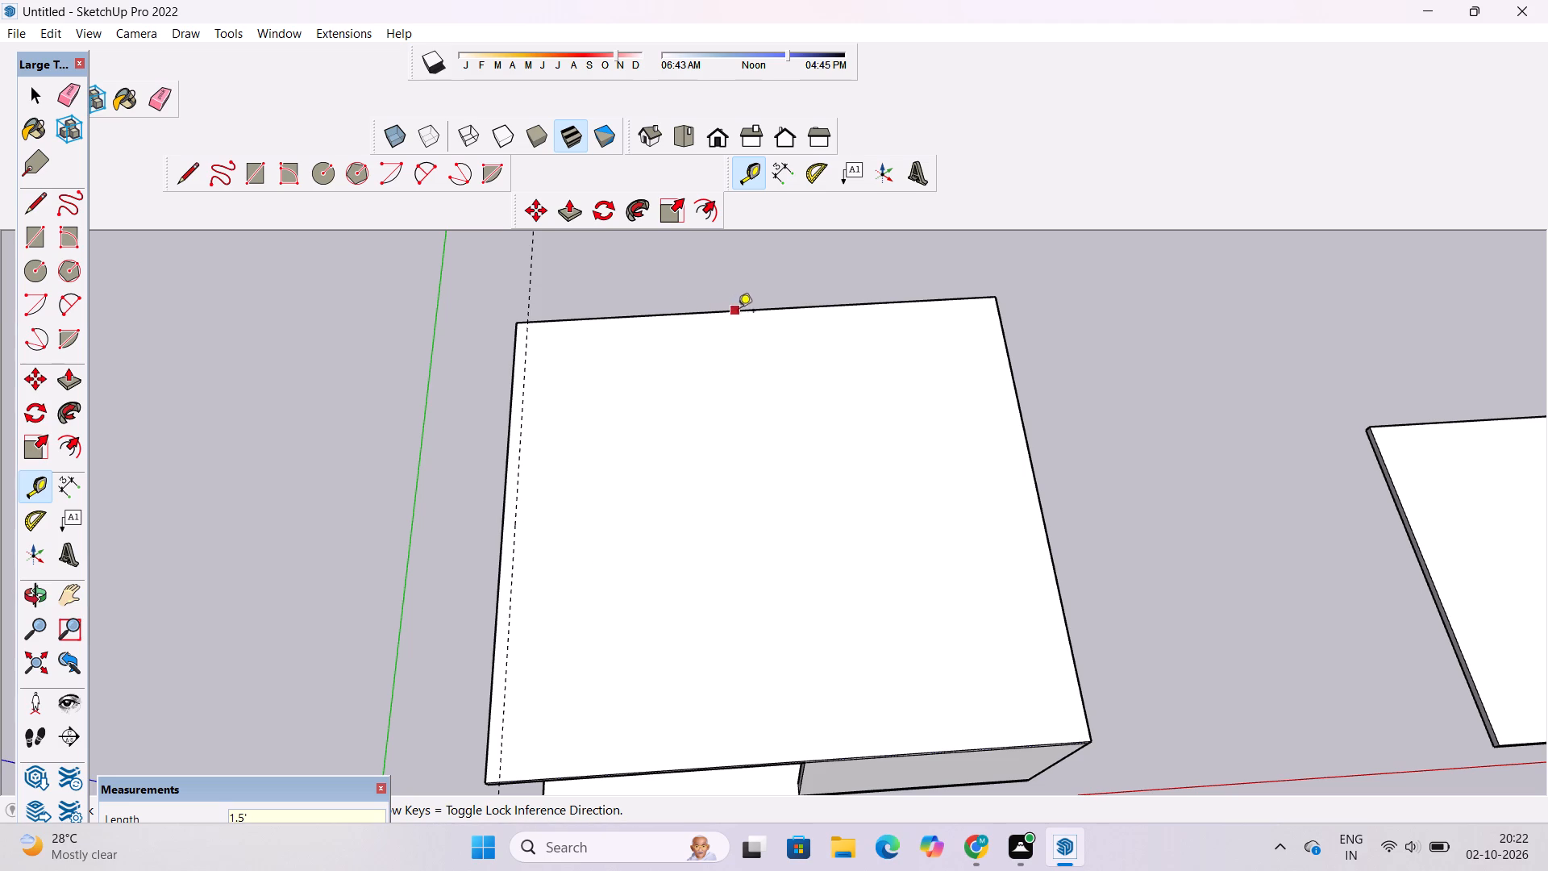
{"action": "left_click", "coordinate": [759, 309]}
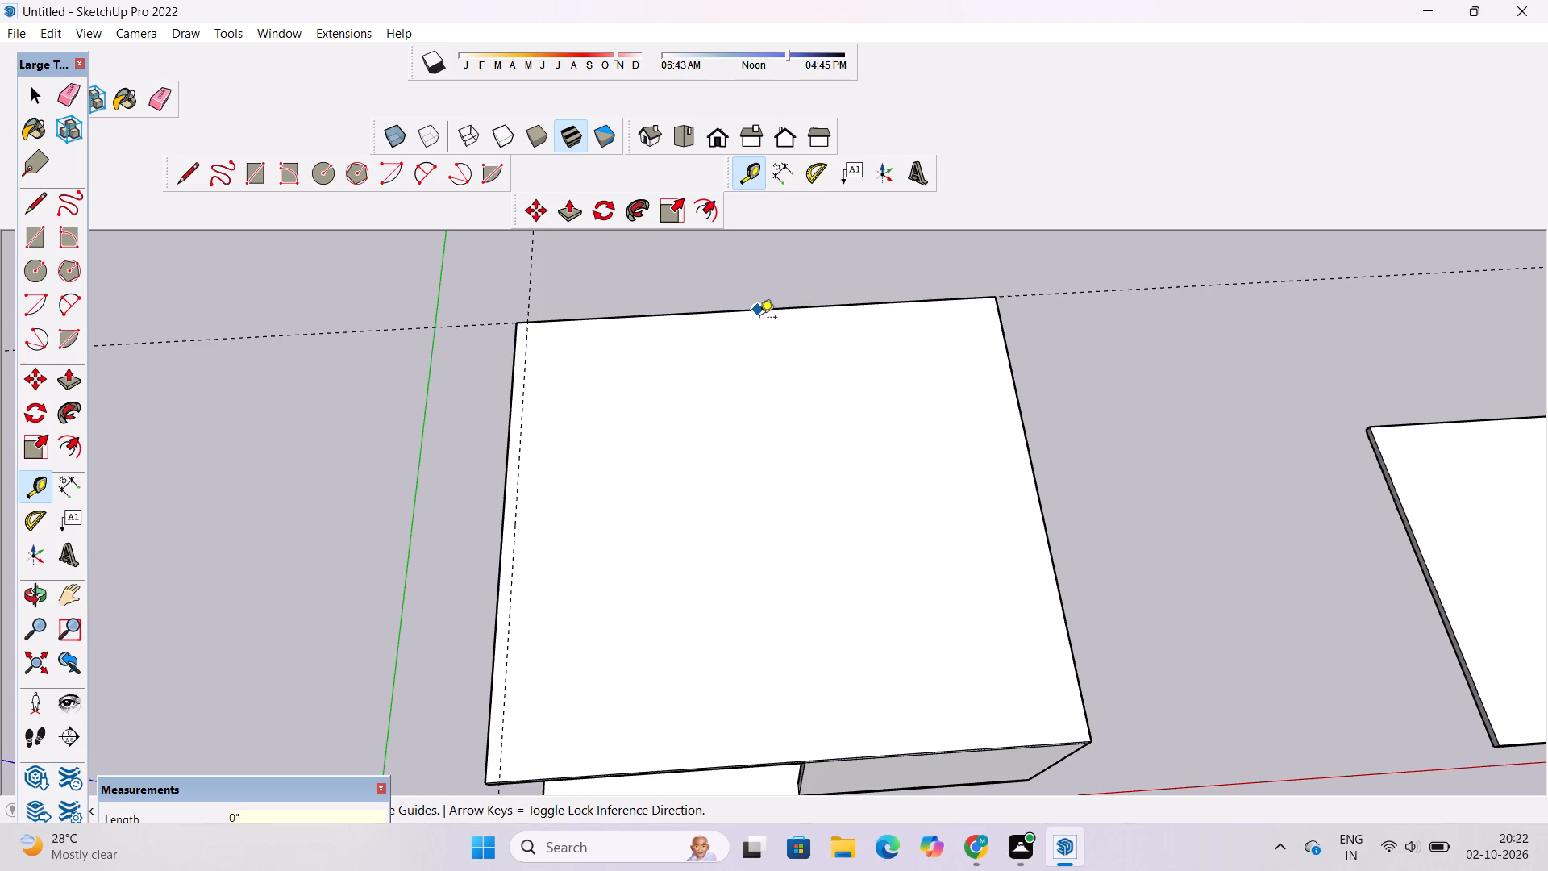
{"action": "key", "text": "space"}
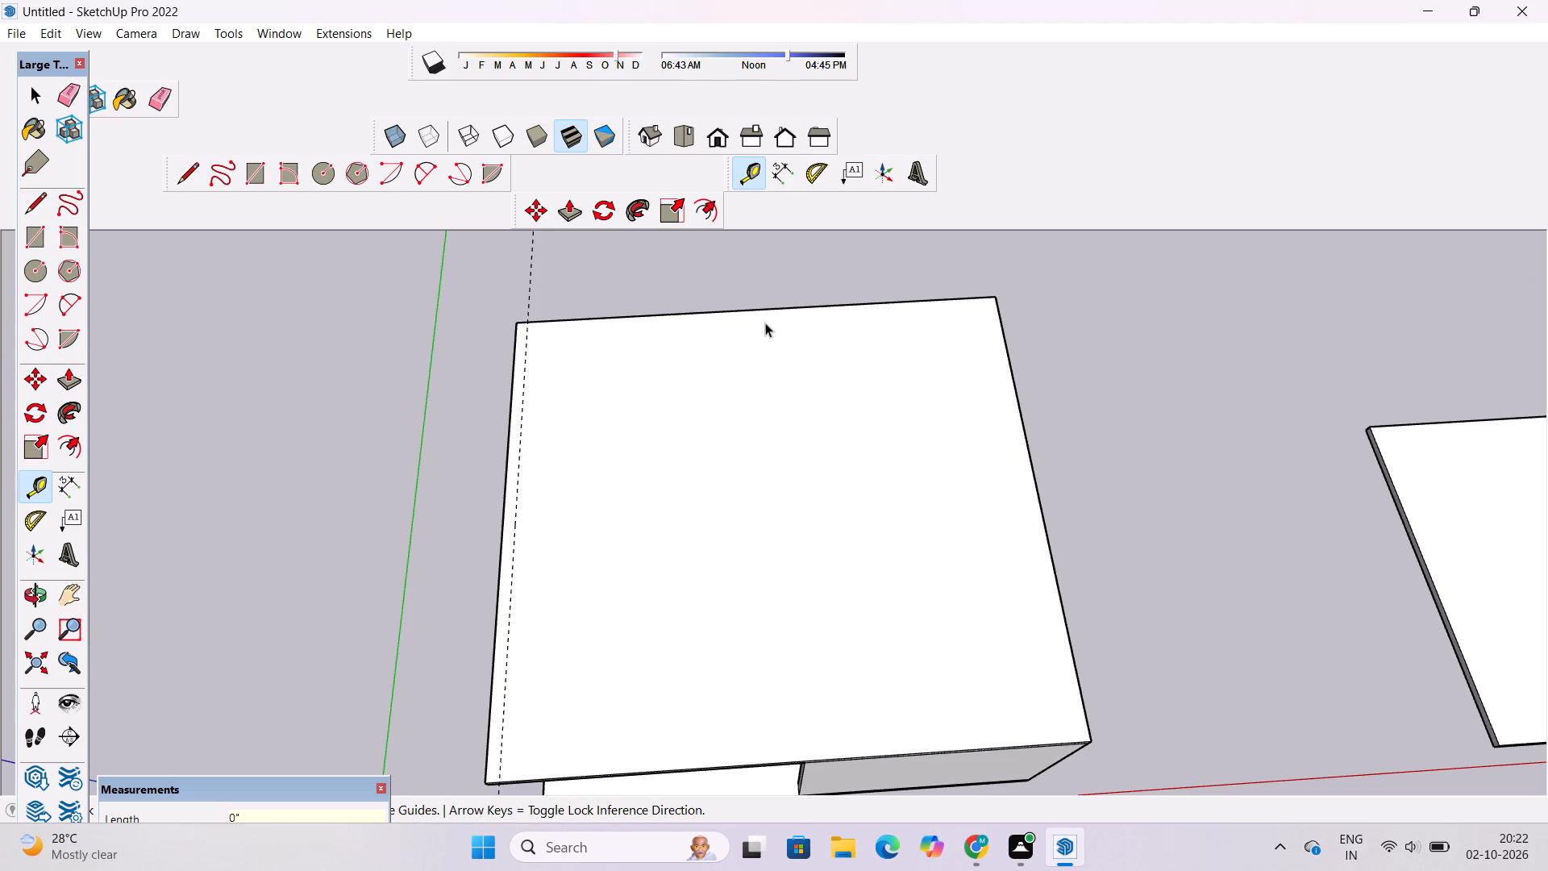
Examine the roof slab and the open front bay beneath it from above and from the front.
{"action": "key", "text": "t"}
{"action": "scroll", "coordinate": [766, 322], "scroll_direction": "down", "scroll_amount": 5}
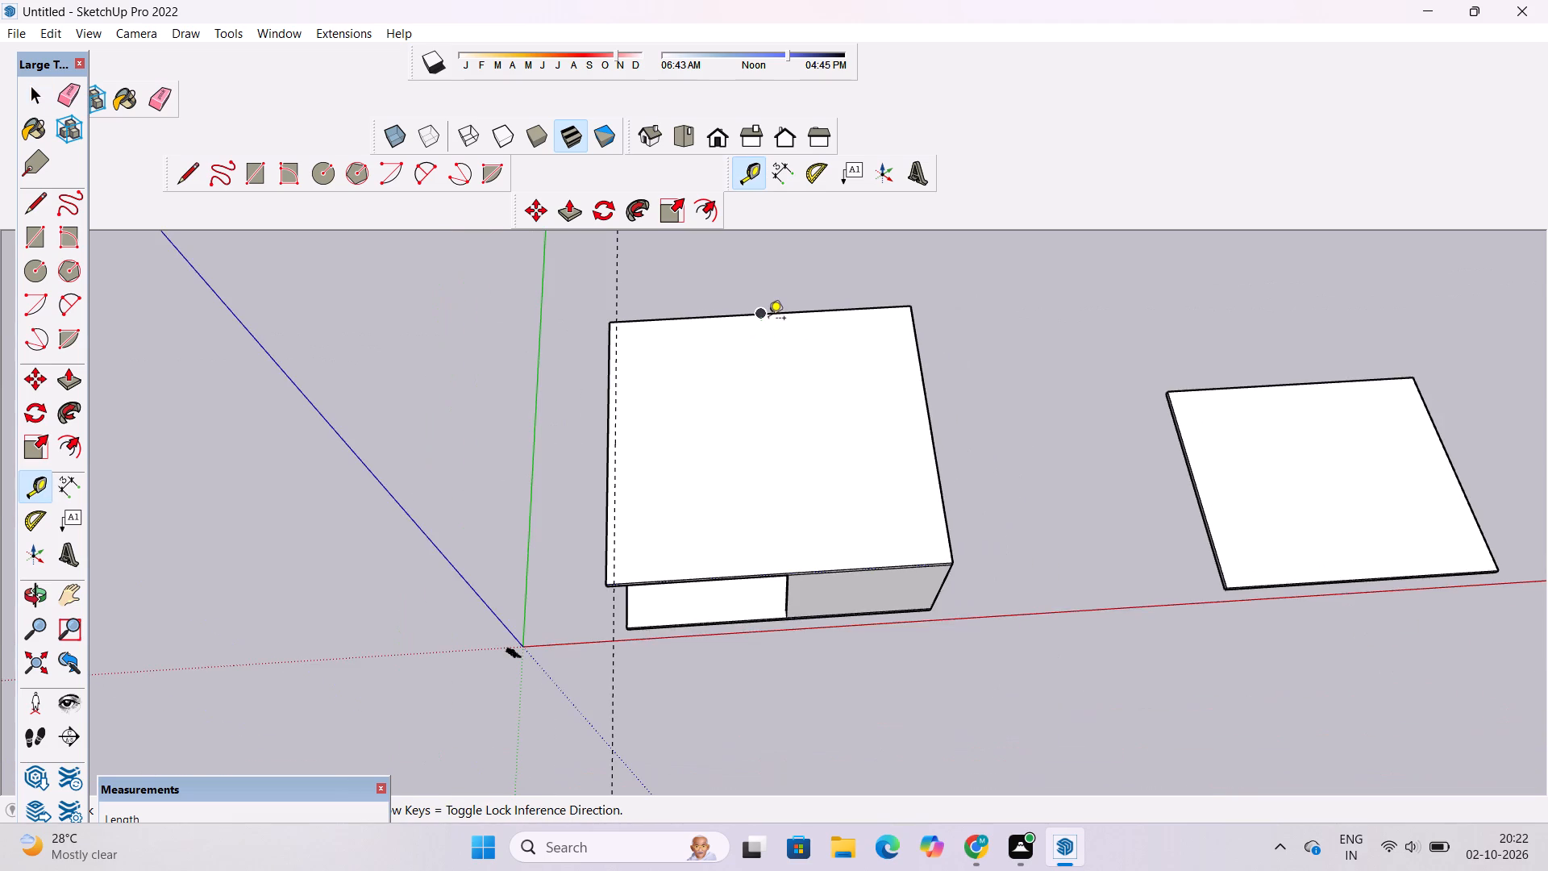
{"action": "scroll", "coordinate": [768, 319], "scroll_direction": "down", "scroll_amount": 4}
{"action": "scroll", "coordinate": [855, 344], "scroll_direction": "up", "scroll_amount": 1}
{"action": "scroll", "coordinate": [761, 502], "scroll_direction": "up", "scroll_amount": 3}
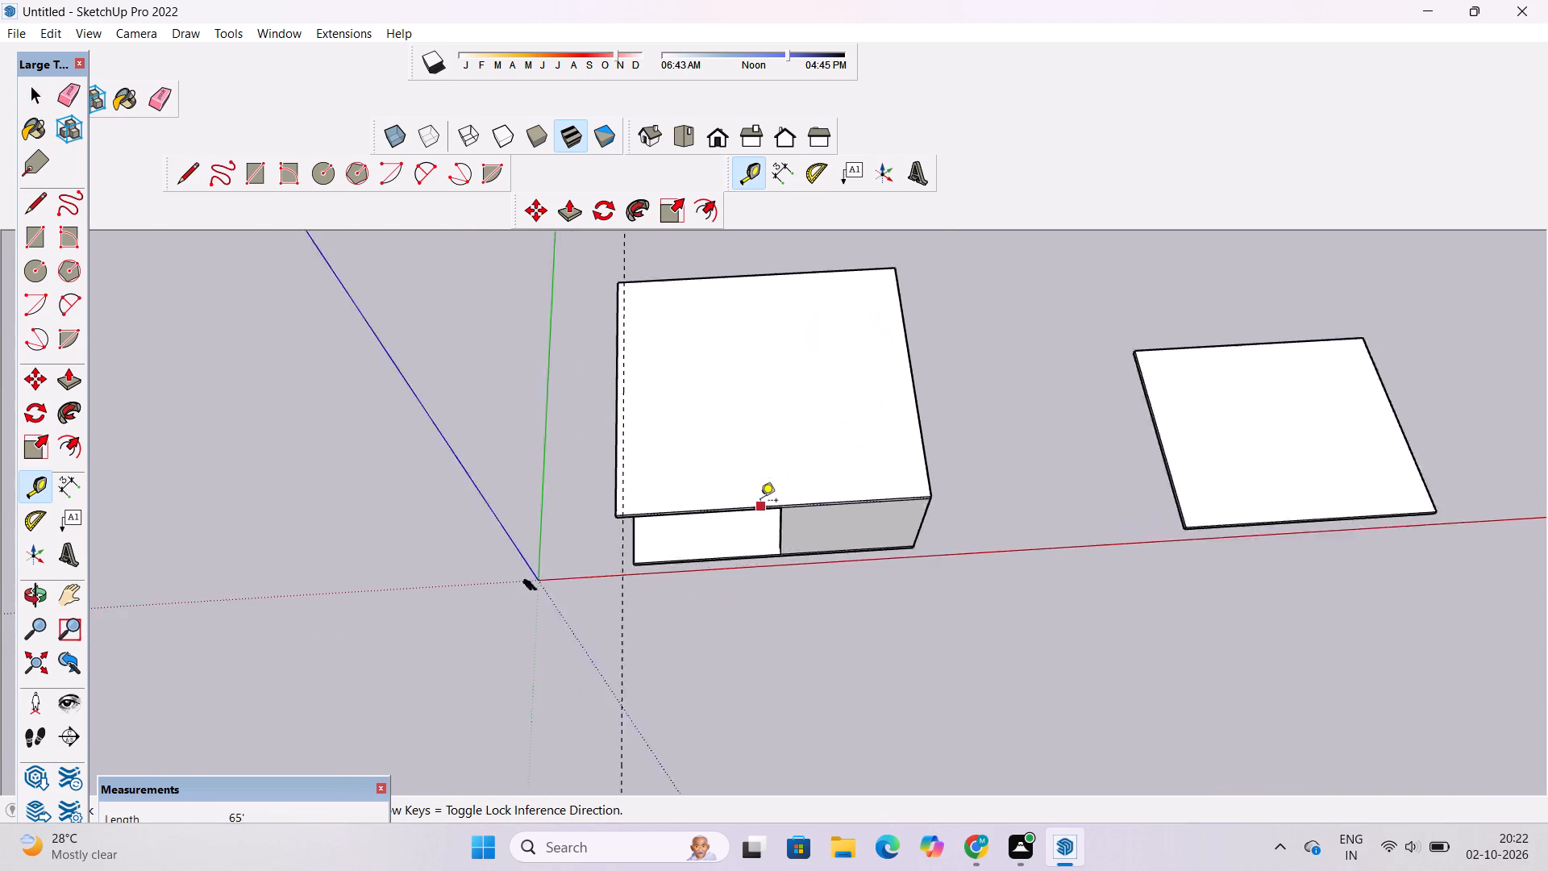
{"action": "scroll", "coordinate": [760, 502], "scroll_direction": "up", "scroll_amount": 3}
{"action": "scroll", "coordinate": [717, 499], "scroll_direction": "down", "scroll_amount": 3}
{"action": "key", "text": "o"}
{"action": "left_click_drag", "start_coordinate": [806, 538], "coordinate": [819, 457]}
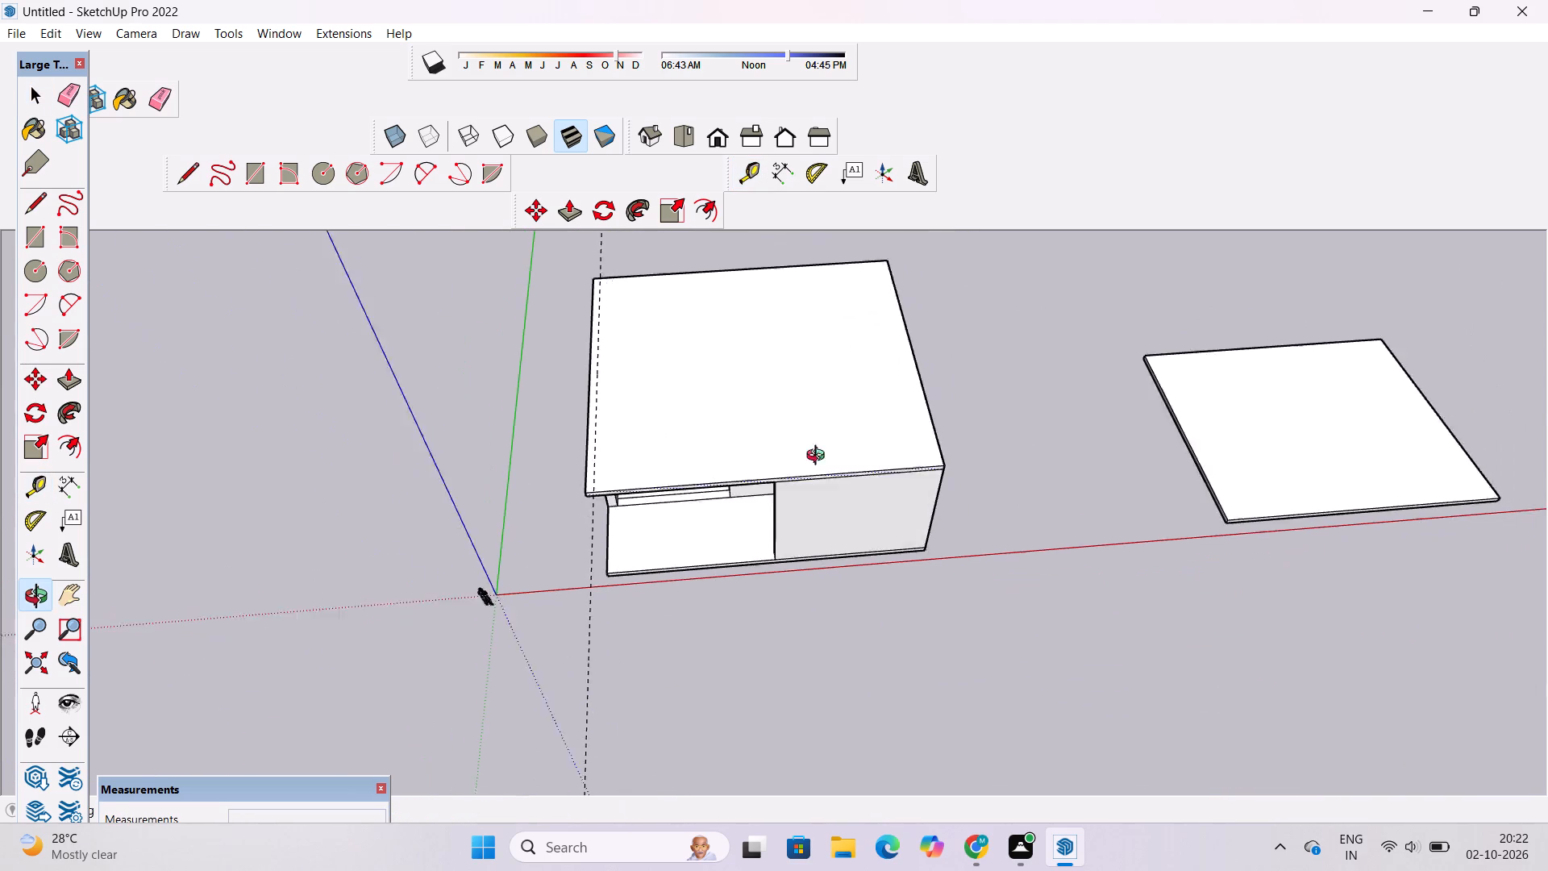
{"action": "left_click_drag", "start_coordinate": [819, 457], "coordinate": [841, 390]}
{"action": "scroll", "coordinate": [673, 513], "scroll_direction": "up", "scroll_amount": 4}
{"action": "left_click_drag", "start_coordinate": [685, 559], "coordinate": [686, 529]}
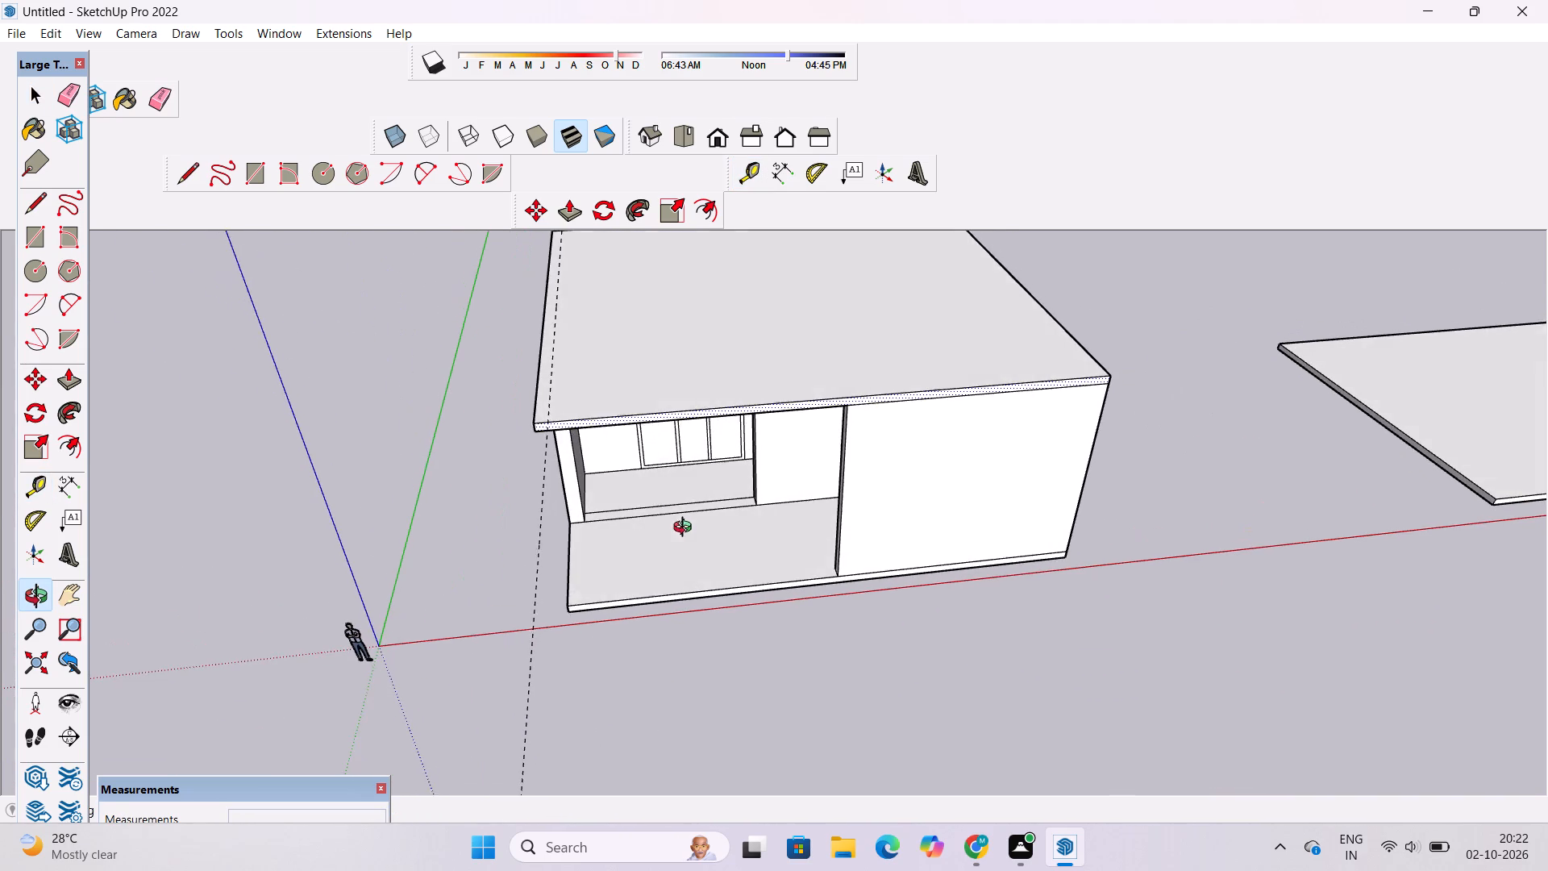
{"action": "left_click_drag", "start_coordinate": [686, 529], "coordinate": [686, 527]}
{"action": "left_click_drag", "start_coordinate": [686, 525], "coordinate": [700, 536], "text": "shift"}
{"action": "left_click_drag", "start_coordinate": [712, 556], "coordinate": [736, 510]}
{"action": "scroll", "coordinate": [741, 506], "scroll_direction": "up", "scroll_amount": 3}
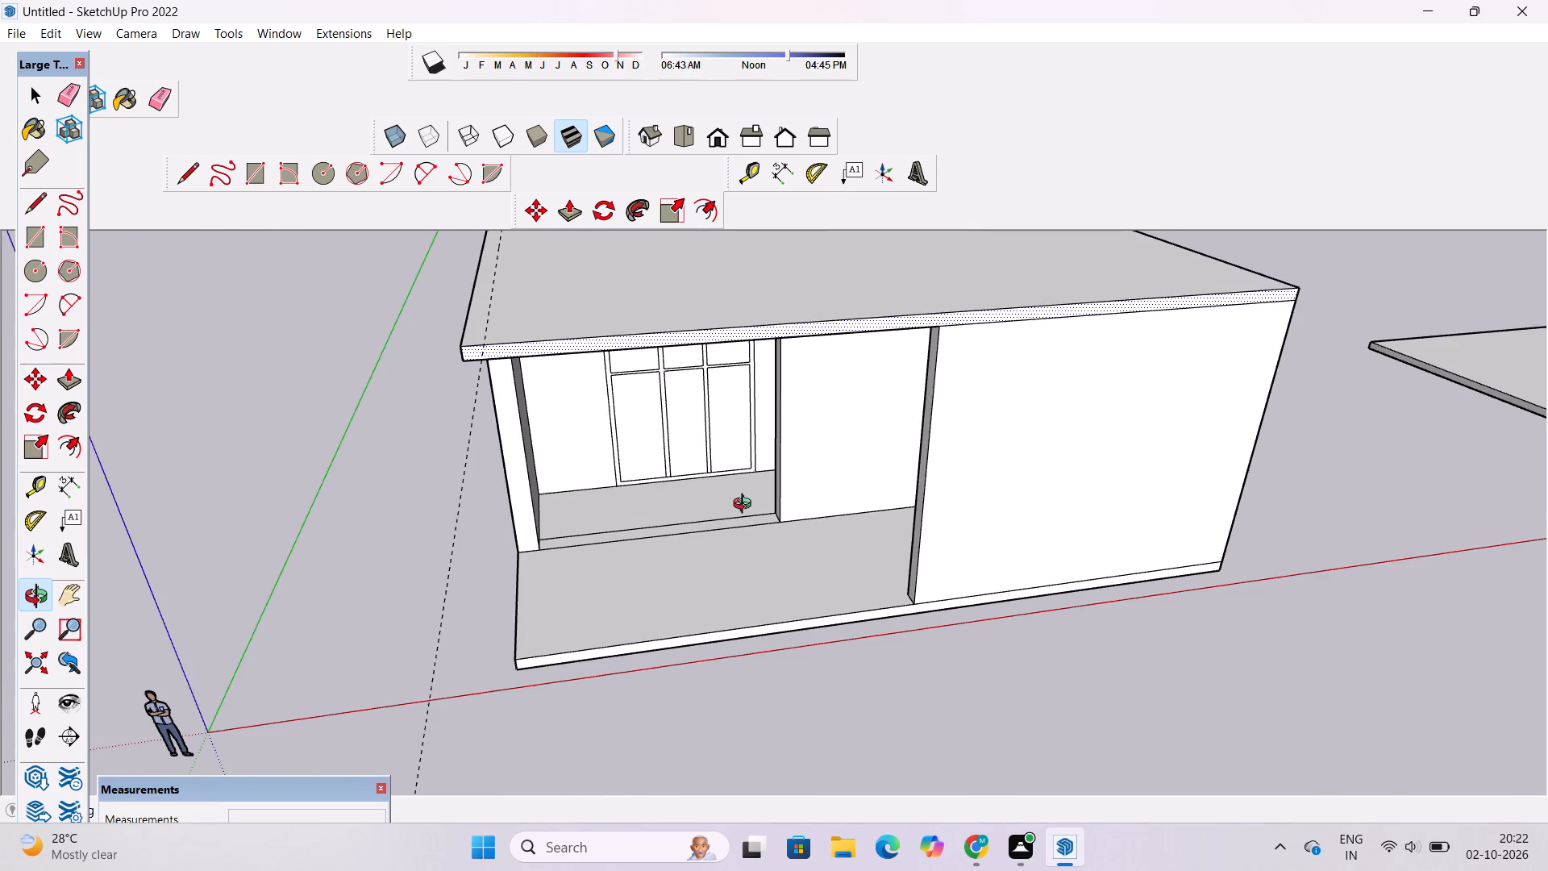
{"action": "left_click_drag", "start_coordinate": [746, 506], "coordinate": [764, 564]}
{"action": "left_click_drag", "start_coordinate": [741, 578], "coordinate": [762, 521]}
{"action": "left_click_drag", "start_coordinate": [766, 531], "coordinate": [769, 553]}
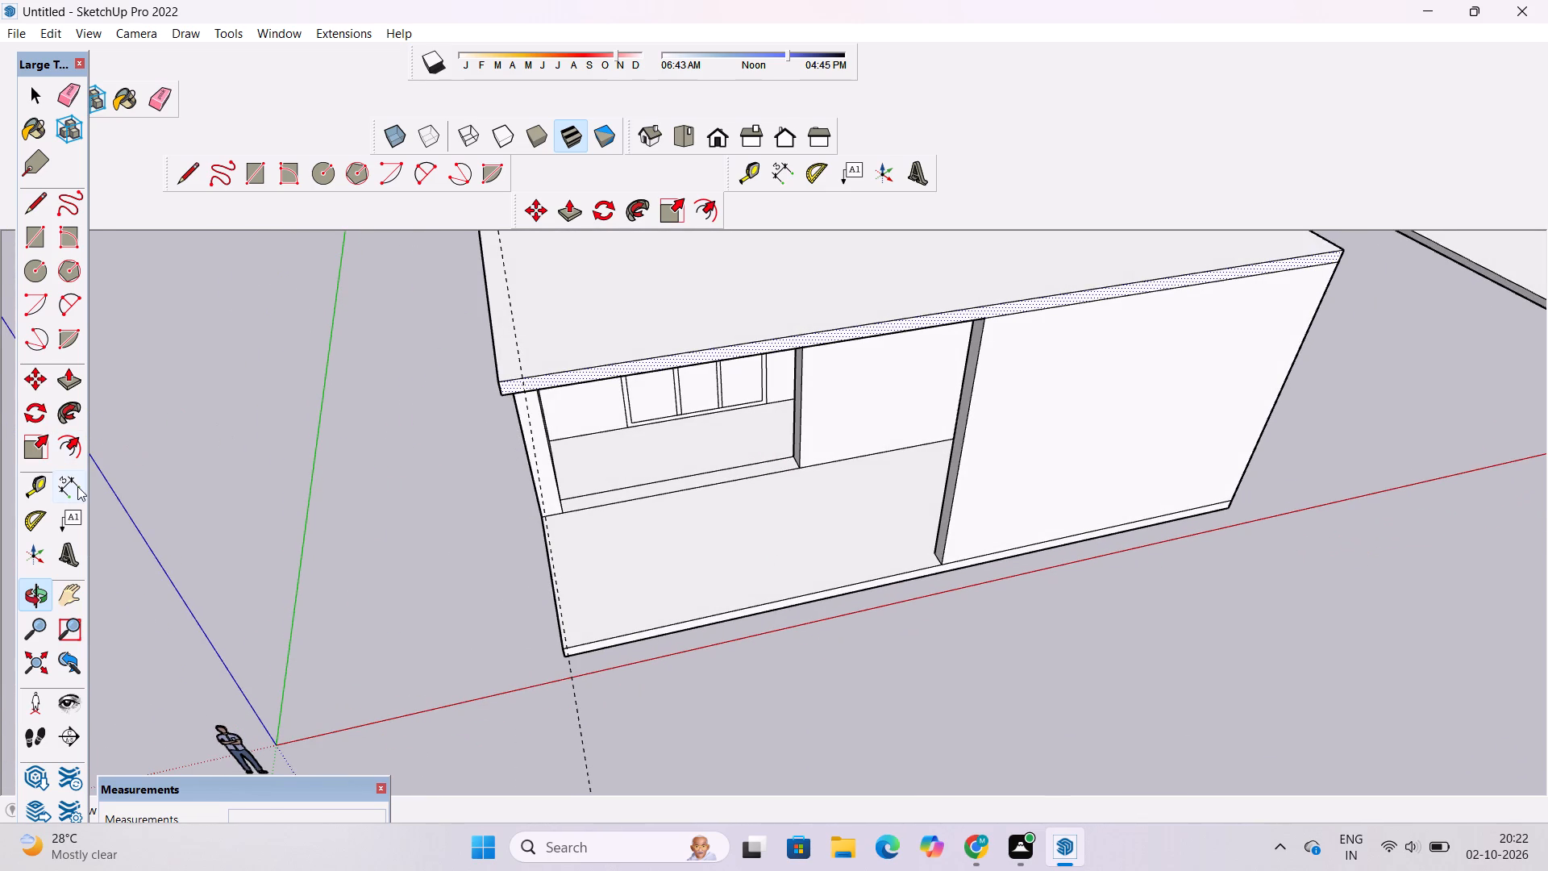
Measure the depth of the open front floor slab along its side edge, from the front corner to the side wall, using Dimension.
{"action": "left_click_drag", "start_coordinate": [77, 486], "coordinate": [87, 488]}
{"action": "scroll", "coordinate": [472, 685], "scroll_direction": "up", "scroll_amount": 4}
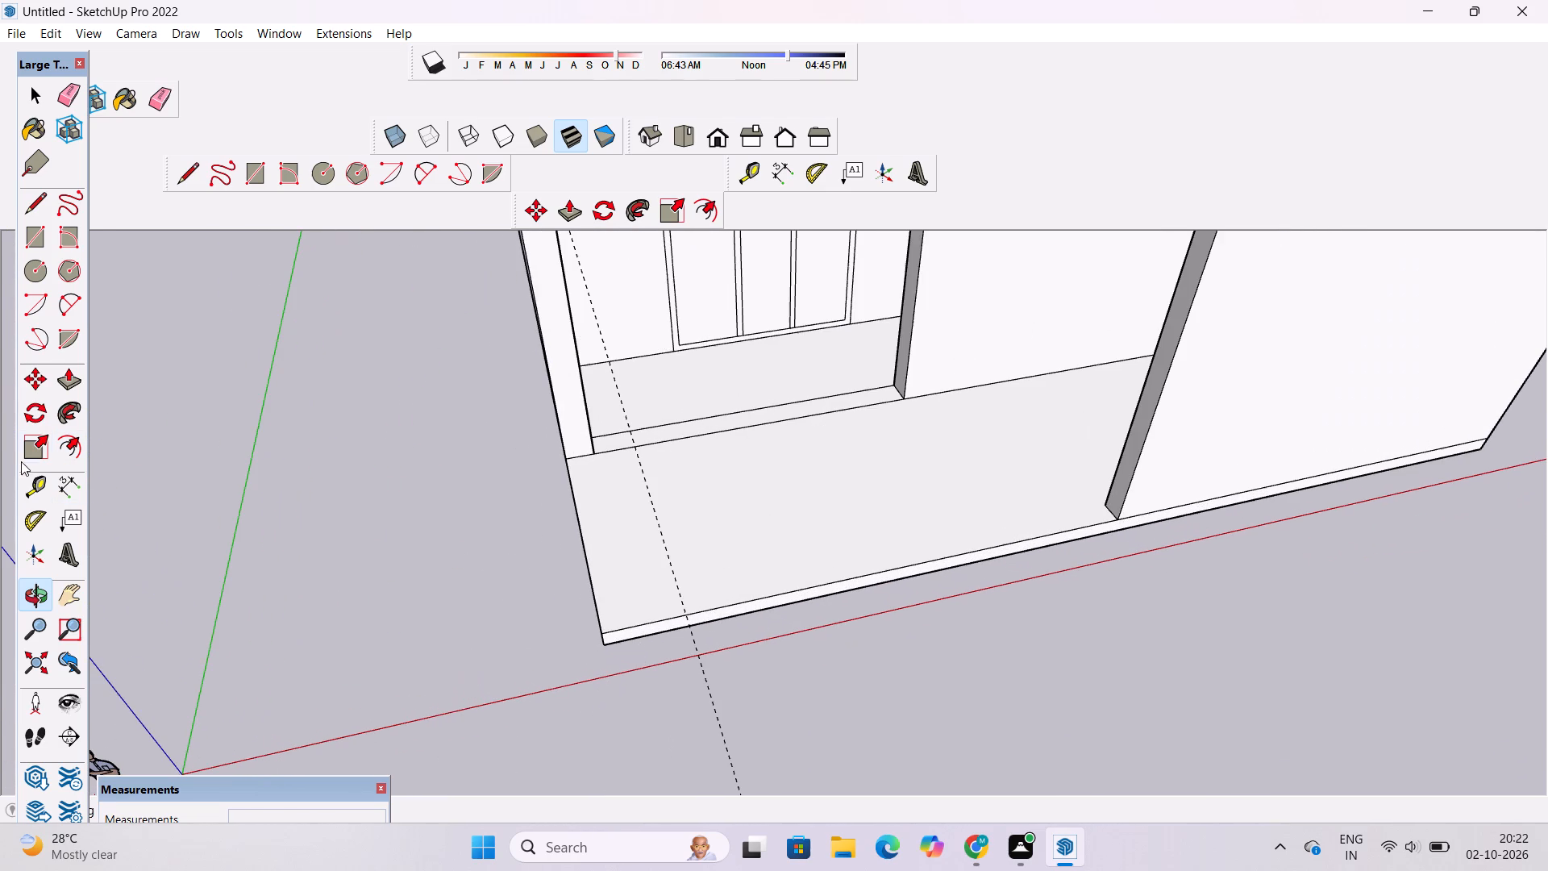
{"action": "left_click", "coordinate": [68, 481]}
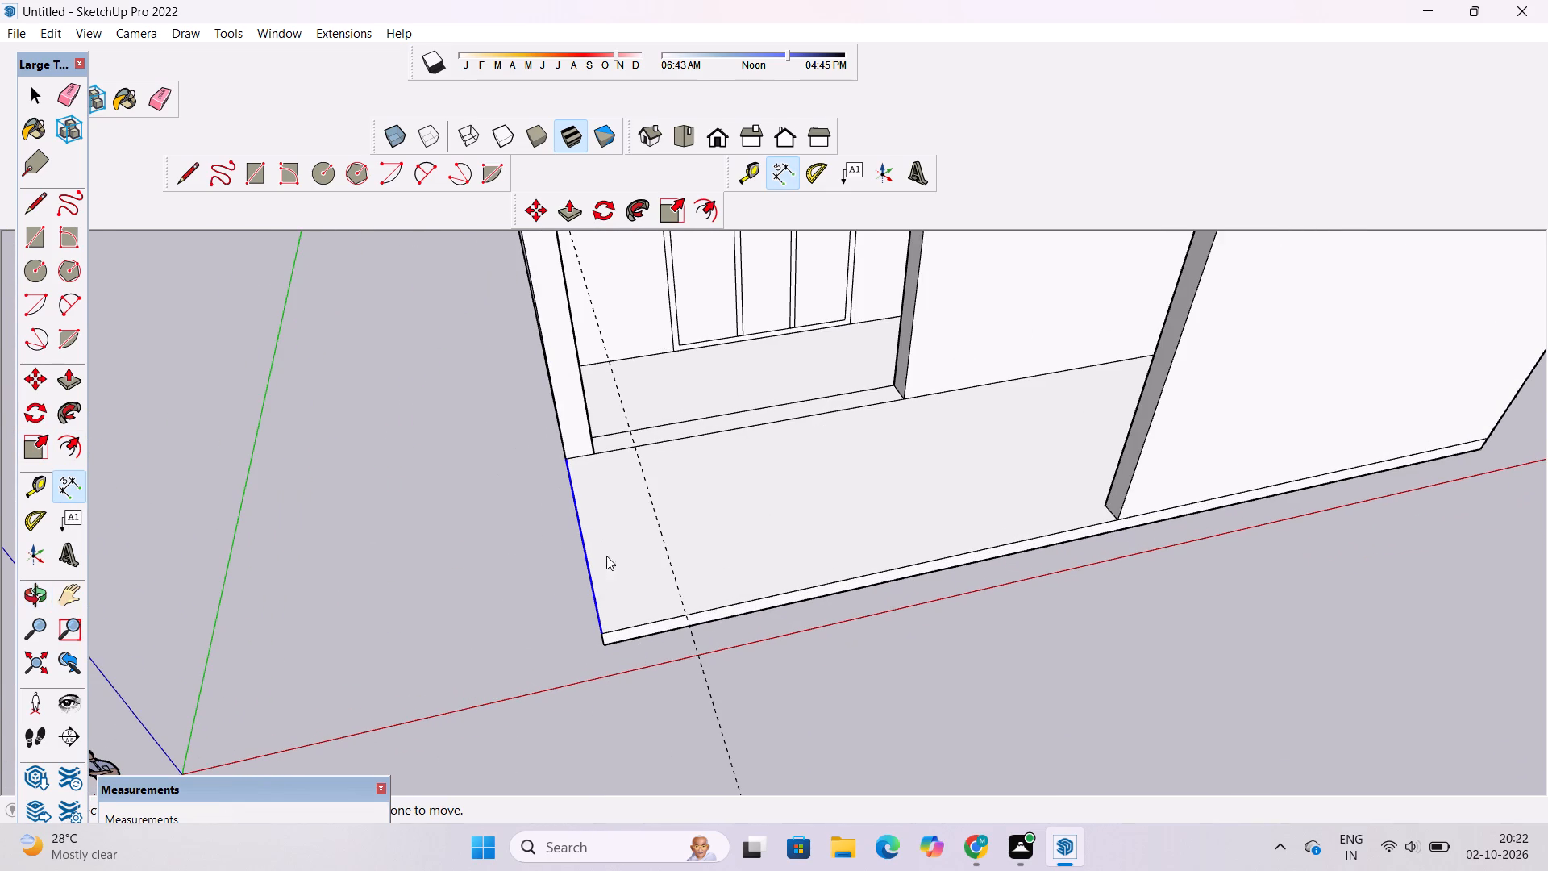
{"action": "left_click", "coordinate": [597, 631]}
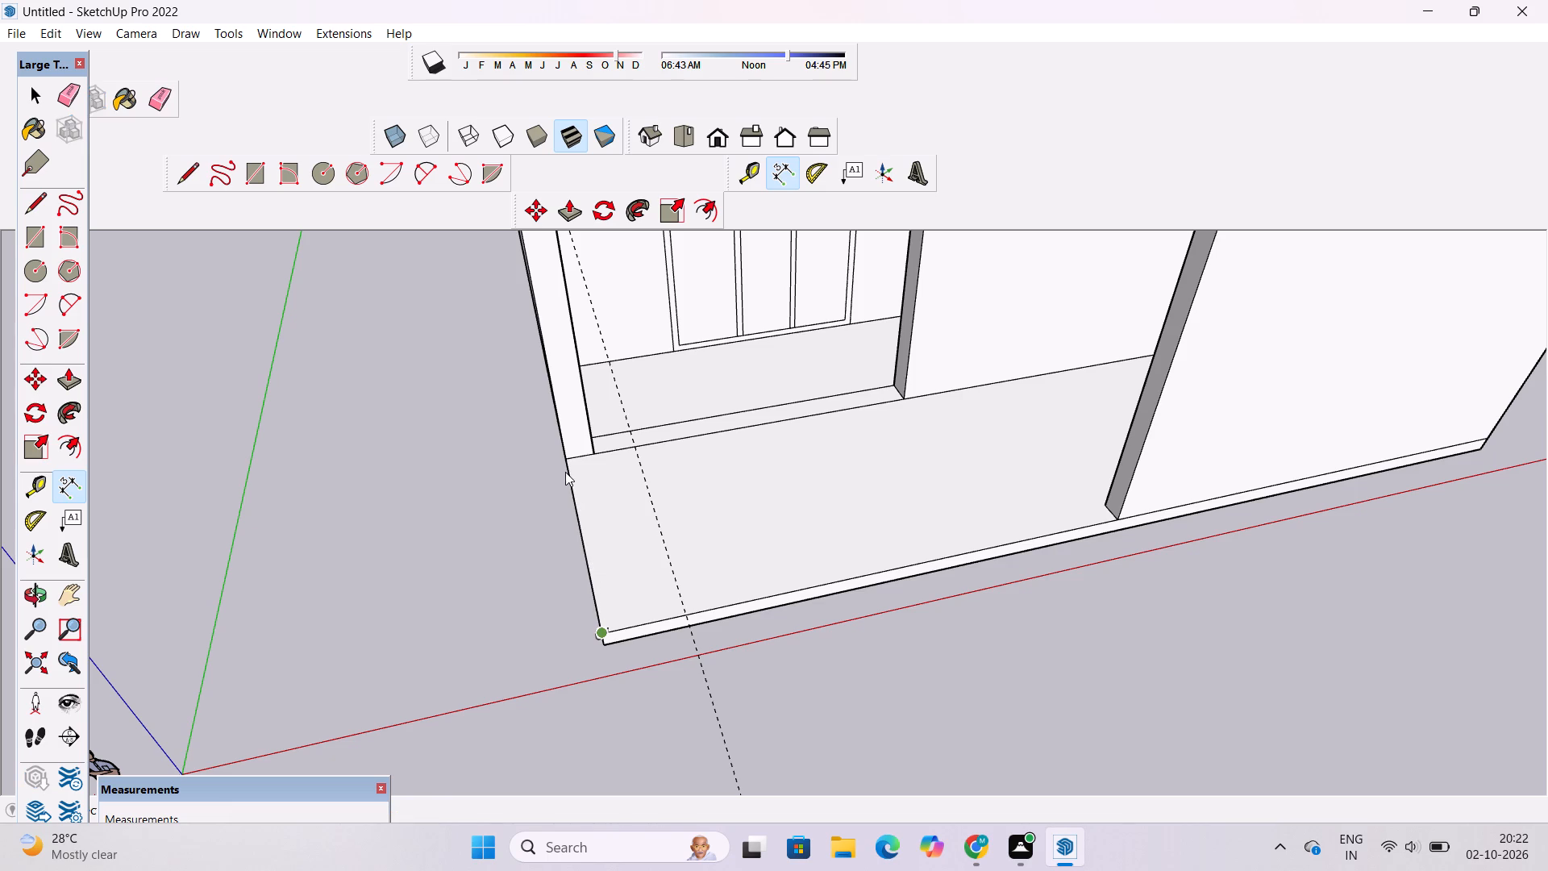
{"action": "left_click", "coordinate": [564, 458]}
{"action": "key", "text": "space"}
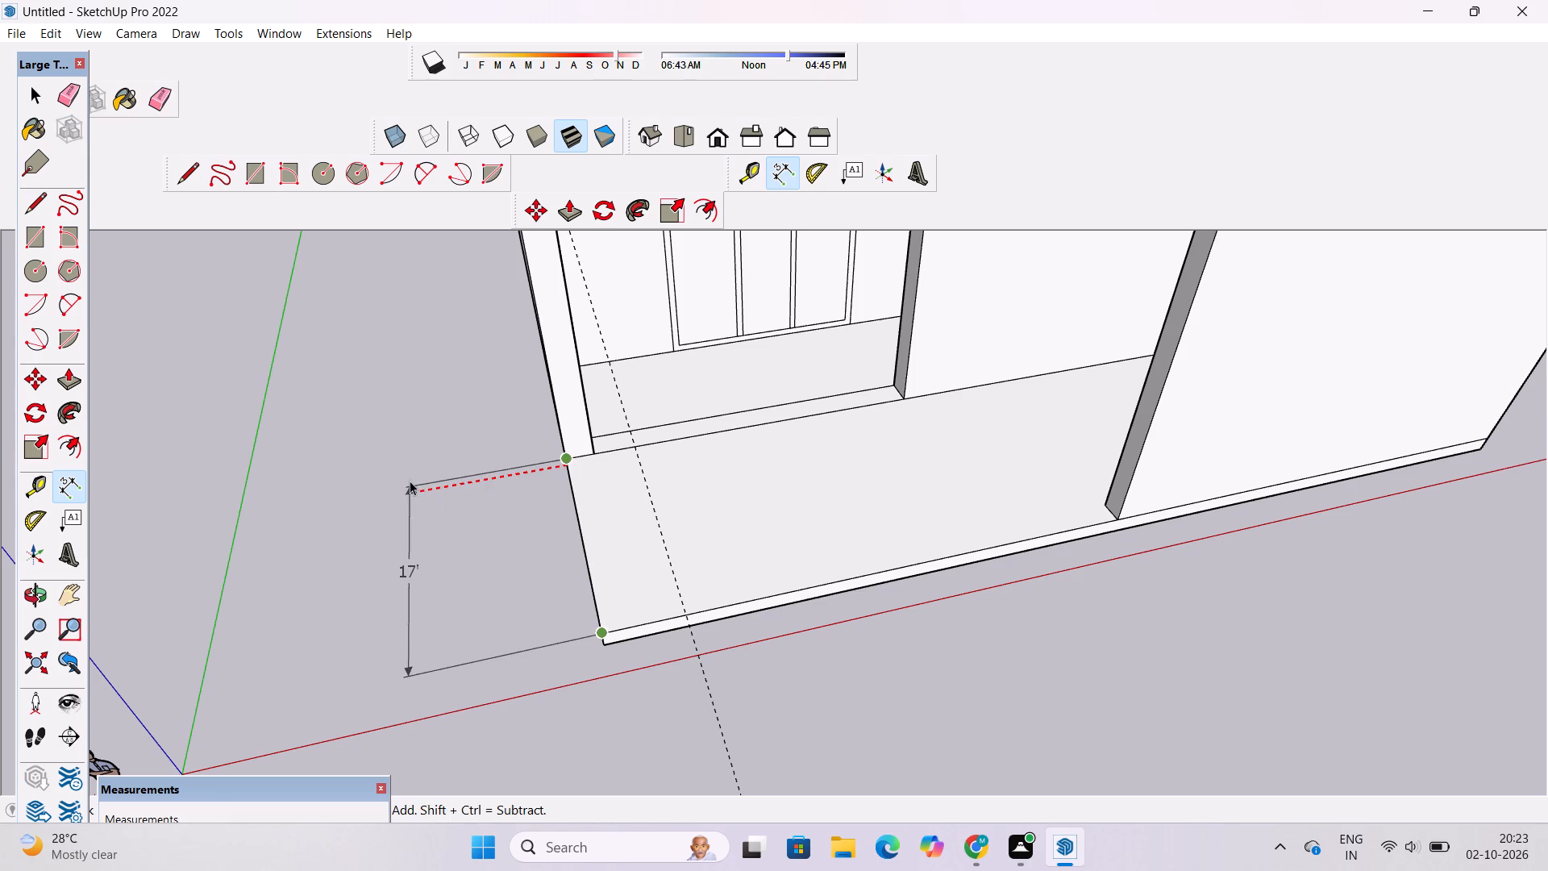
Place a guide line on the roof slab's top 17' in from the front edge.
{"action": "scroll", "coordinate": [355, 515], "scroll_direction": "down", "scroll_amount": 9}
{"action": "scroll", "coordinate": [626, 369], "scroll_direction": "down", "scroll_amount": 12}
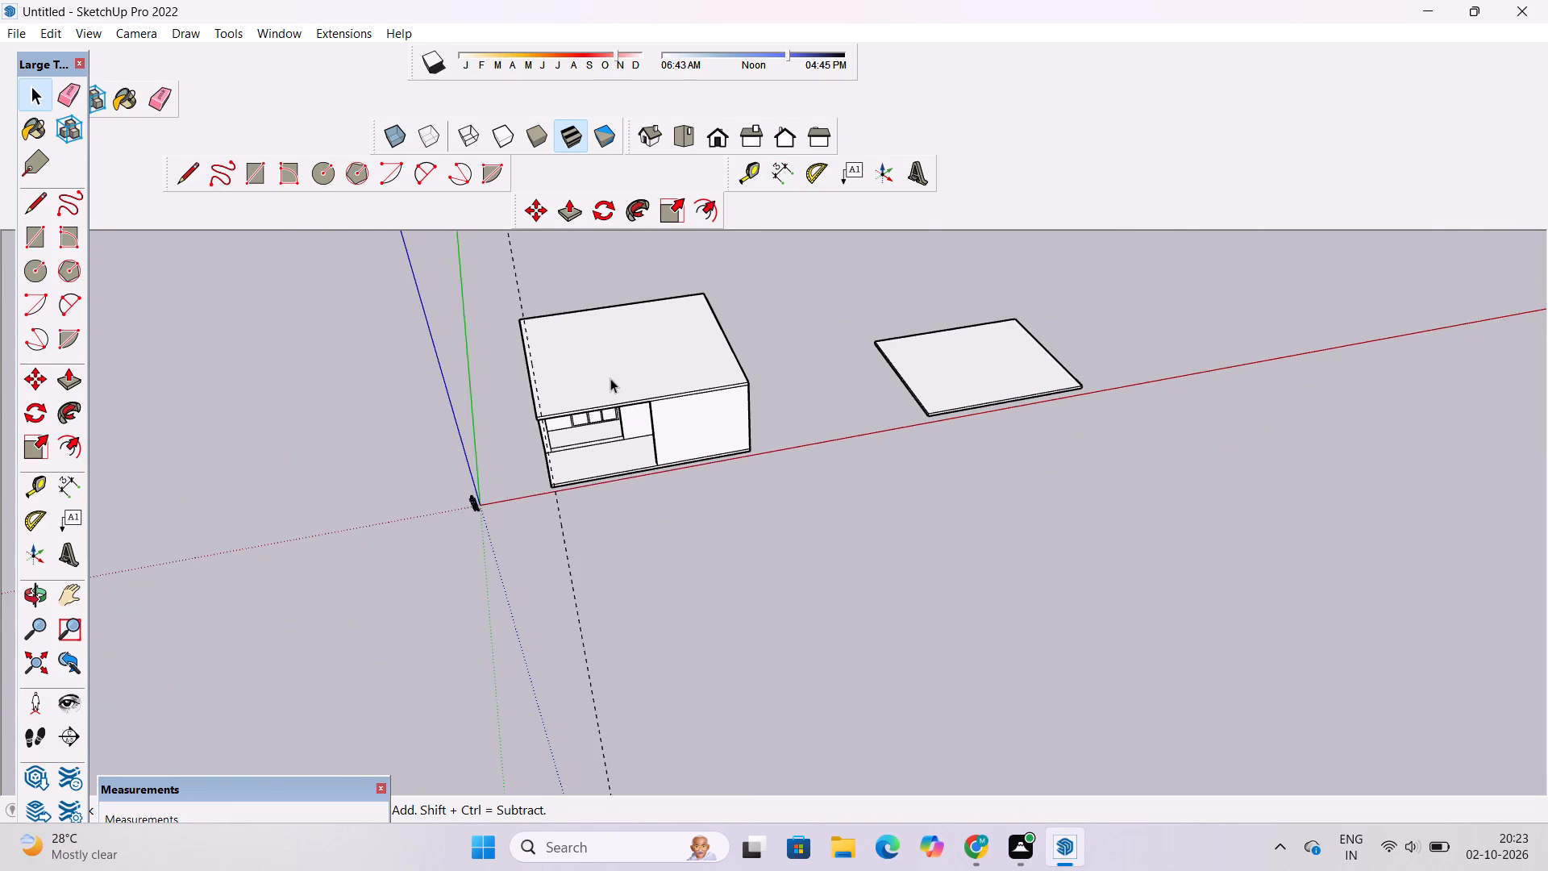
{"action": "scroll", "coordinate": [653, 305], "scroll_direction": "up", "scroll_amount": 9}
{"action": "scroll", "coordinate": [676, 405], "scroll_direction": "up", "scroll_amount": 2}
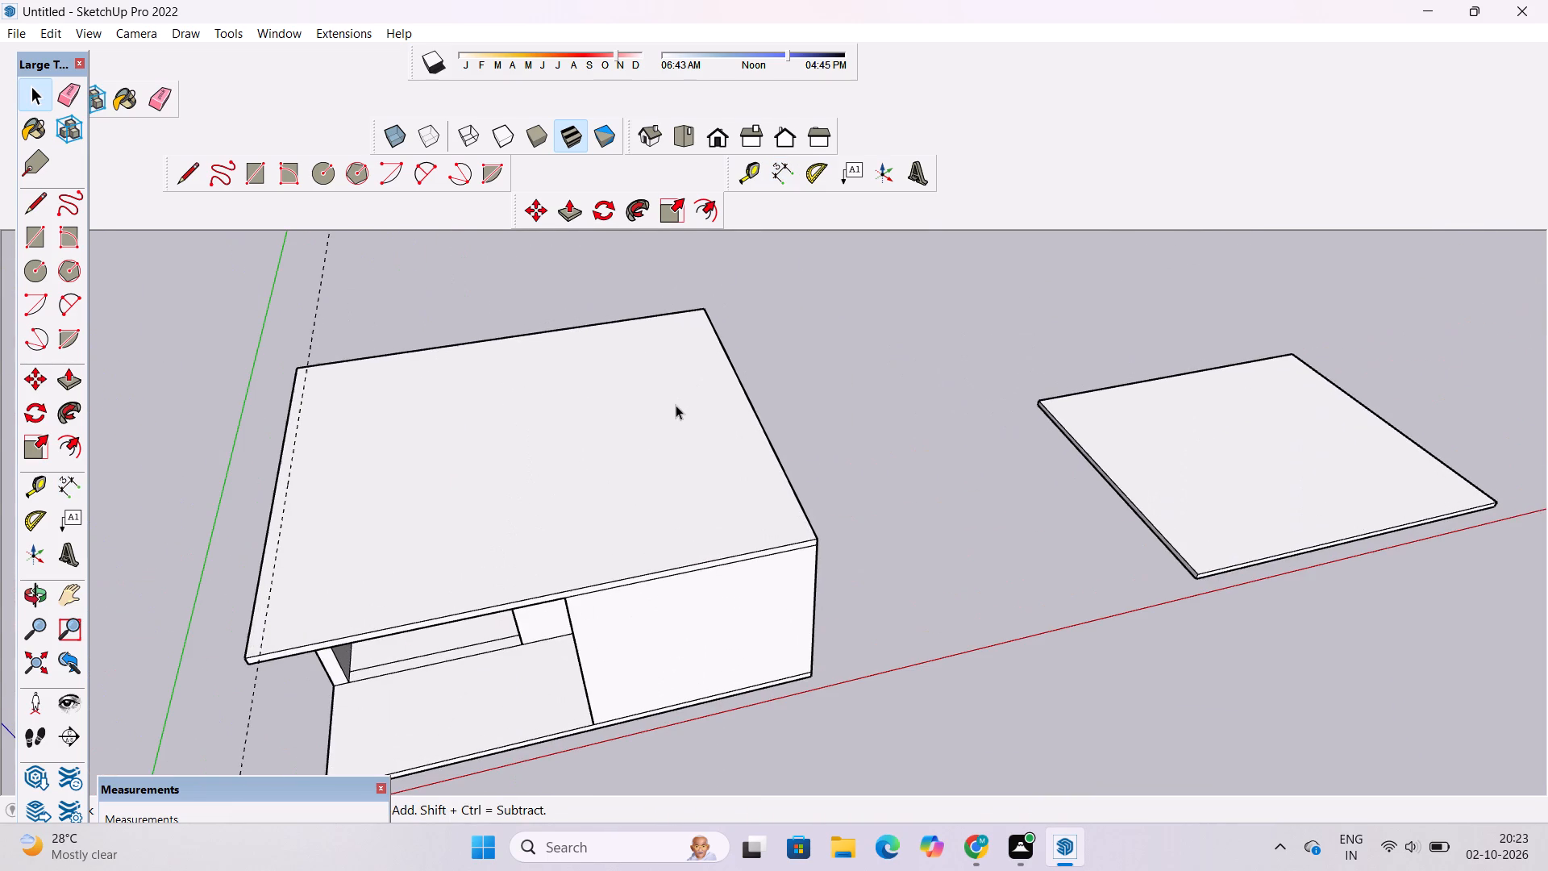
{"action": "scroll", "coordinate": [676, 405], "scroll_direction": "down", "scroll_amount": 2}
{"action": "key", "text": "t"}
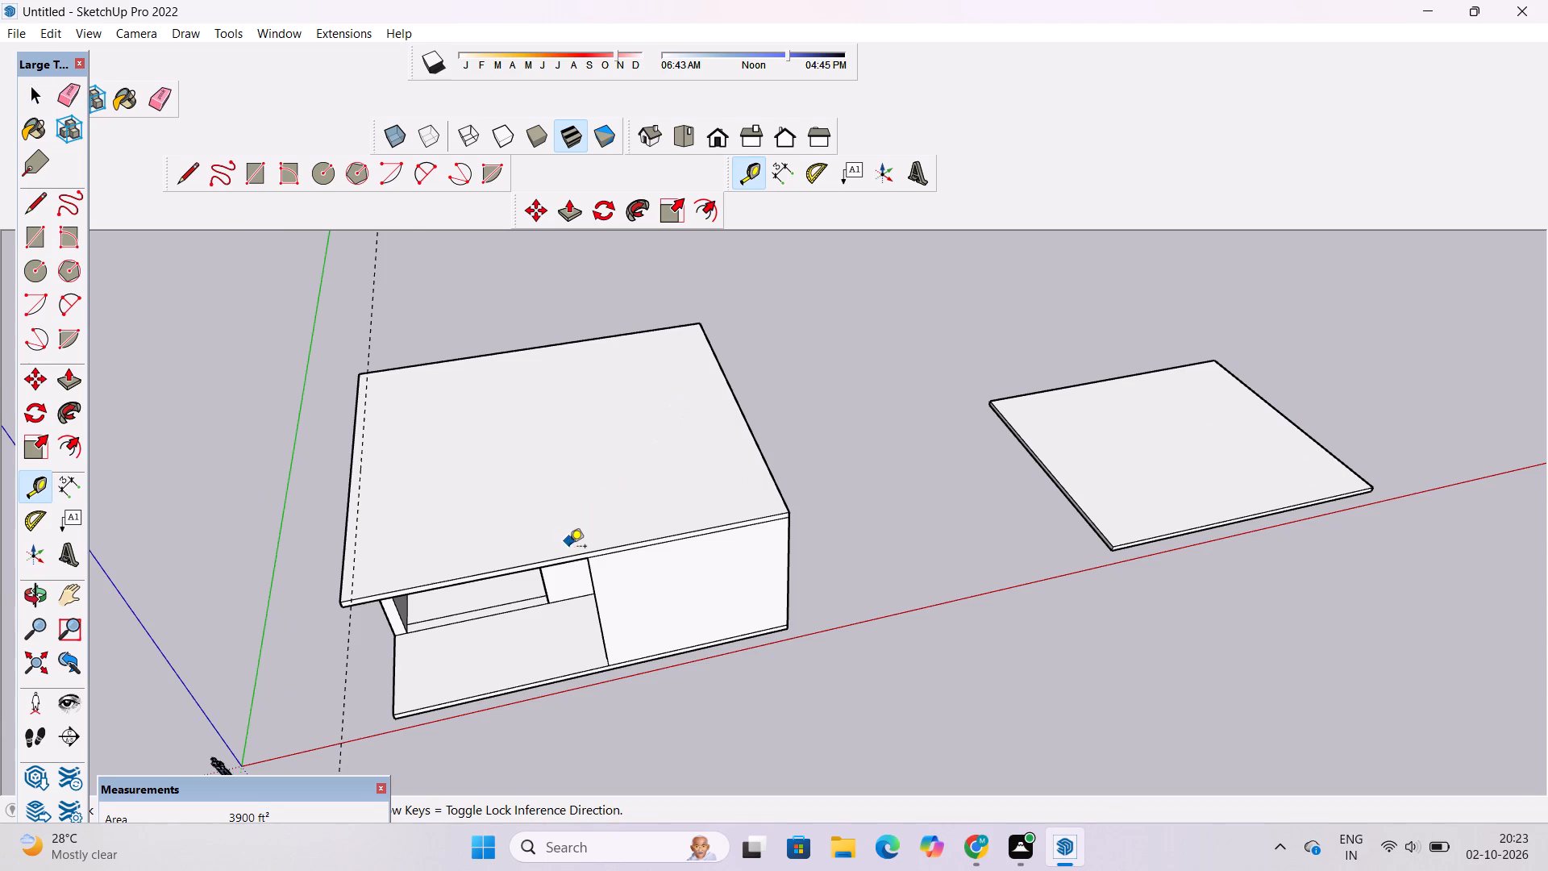
{"action": "scroll", "coordinate": [569, 550], "scroll_direction": "up", "scroll_amount": 3}
{"action": "left_click", "coordinate": [579, 556]}
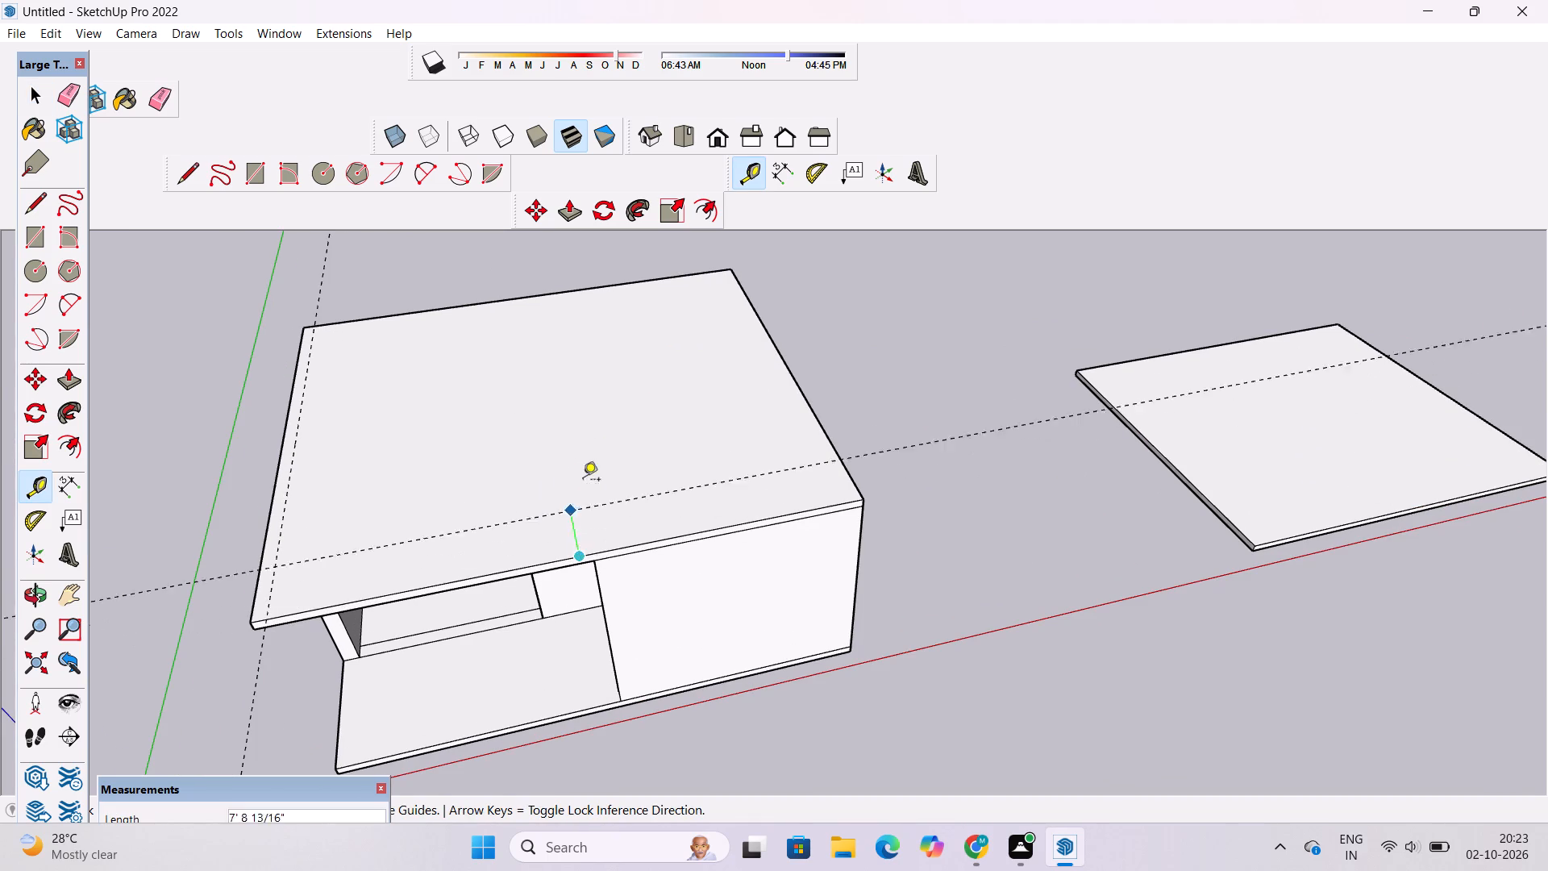
{"action": "type", "text": "17'"}
{"action": "key", "text": "Return"}
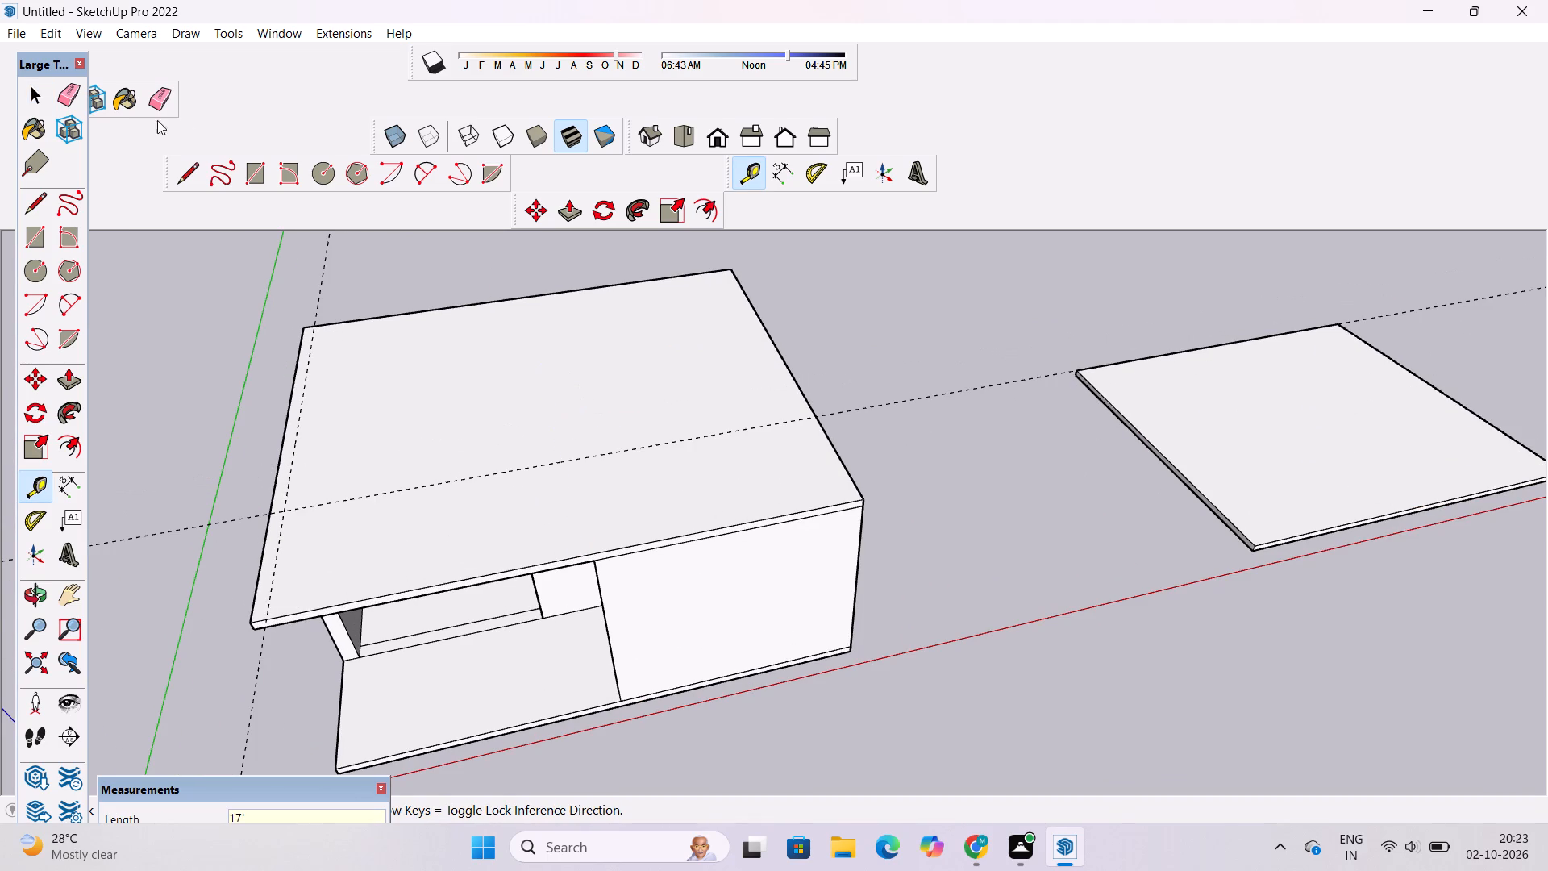
Draw a line across the roof slab's top along the 17' guide, from one side edge to the other.
{"action": "left_click", "coordinate": [189, 176]}
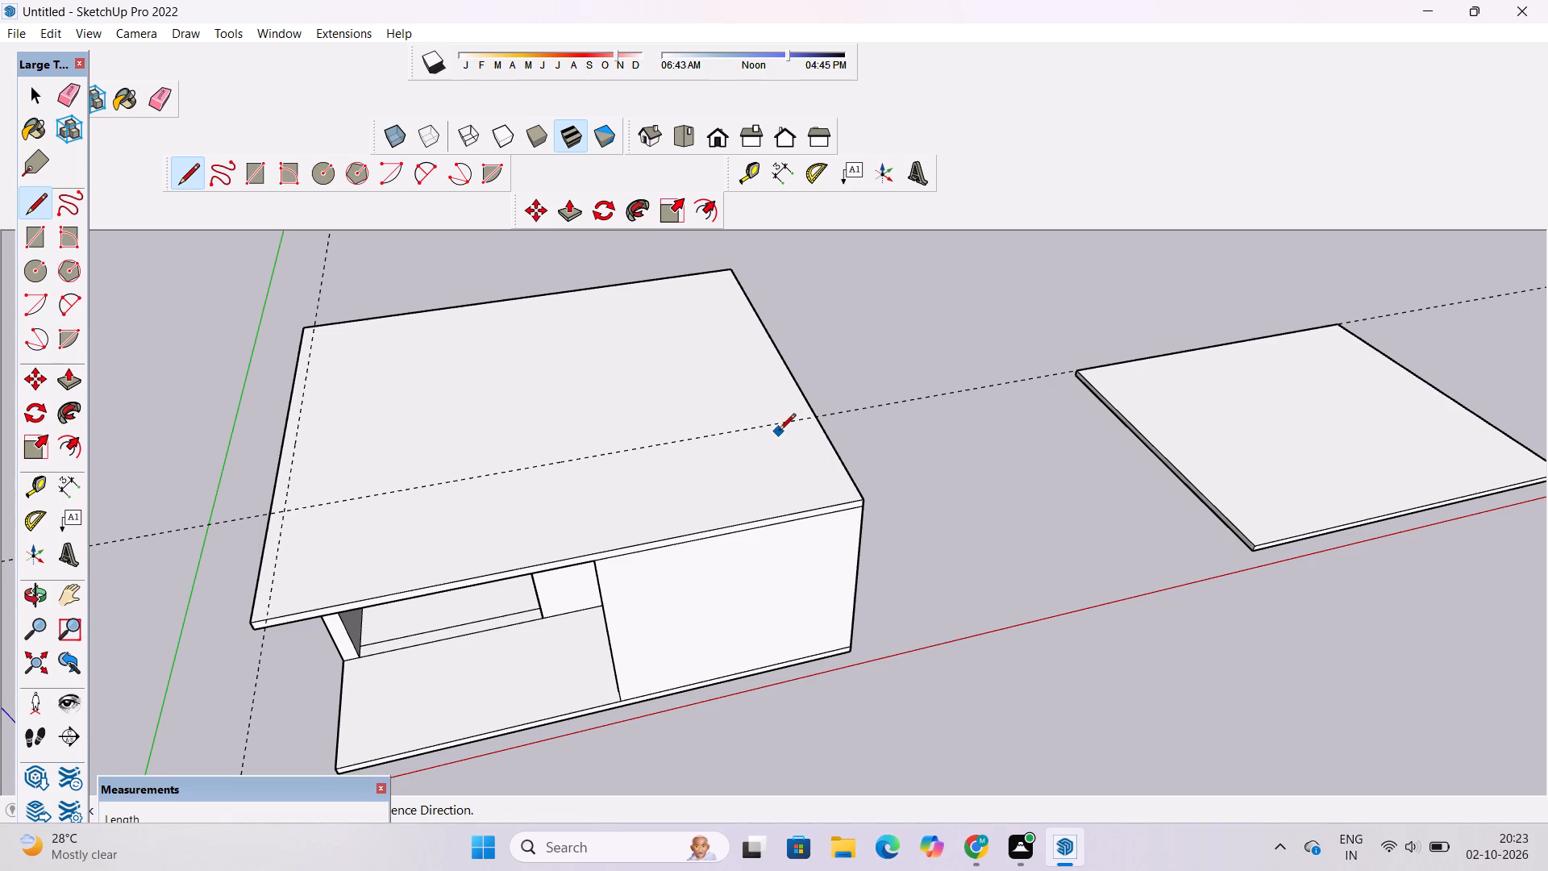
{"action": "scroll", "coordinate": [817, 417], "scroll_direction": "up", "scroll_amount": 14}
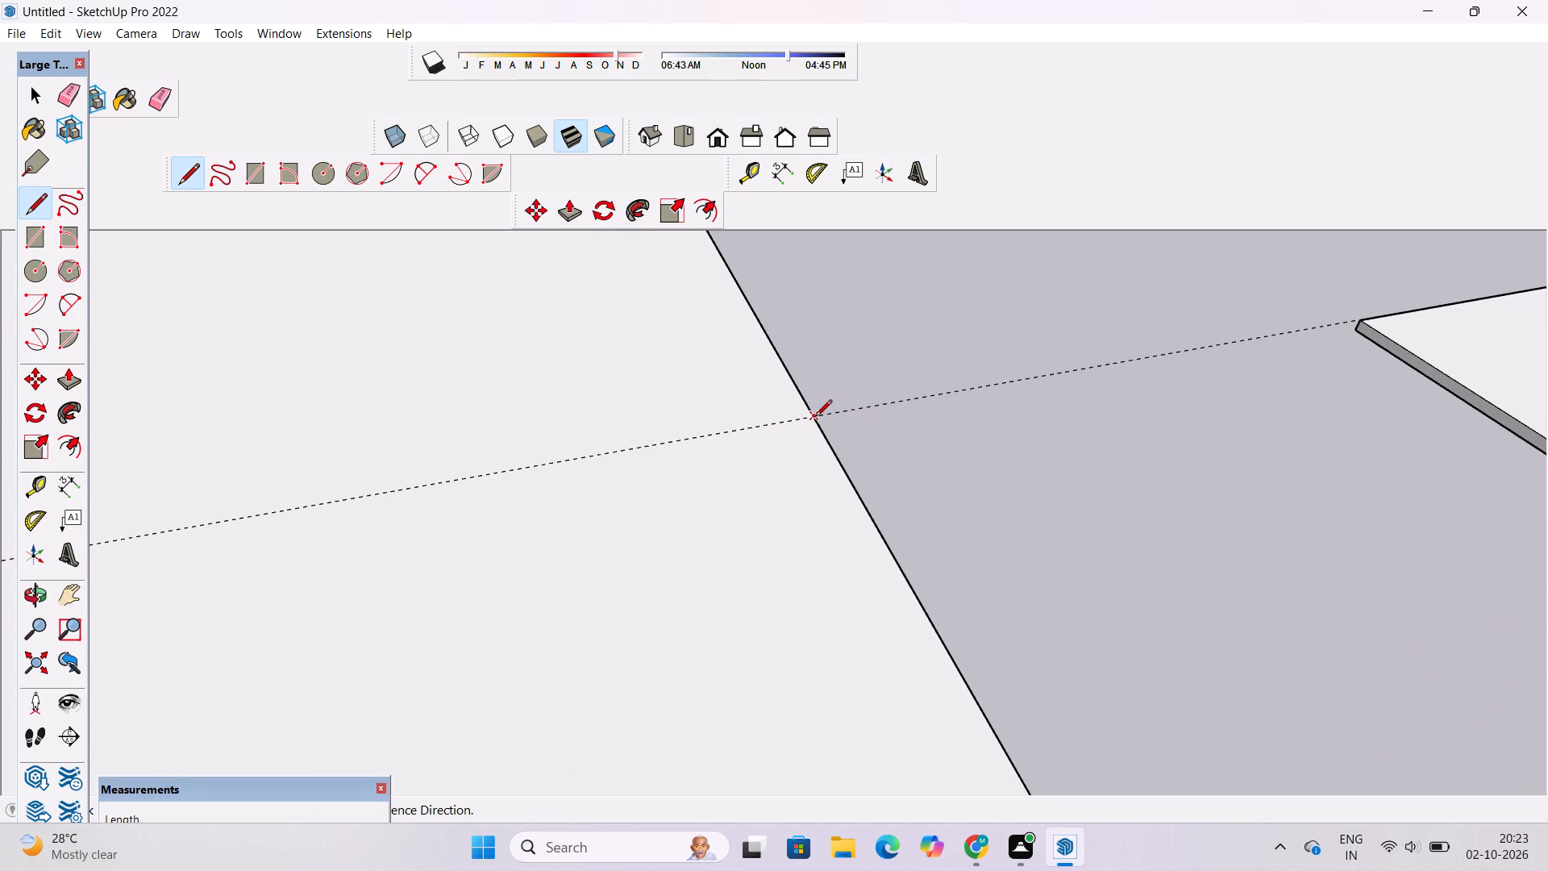
{"action": "left_click", "coordinate": [815, 418]}
{"action": "scroll", "coordinate": [815, 418], "scroll_direction": "down", "scroll_amount": 18}
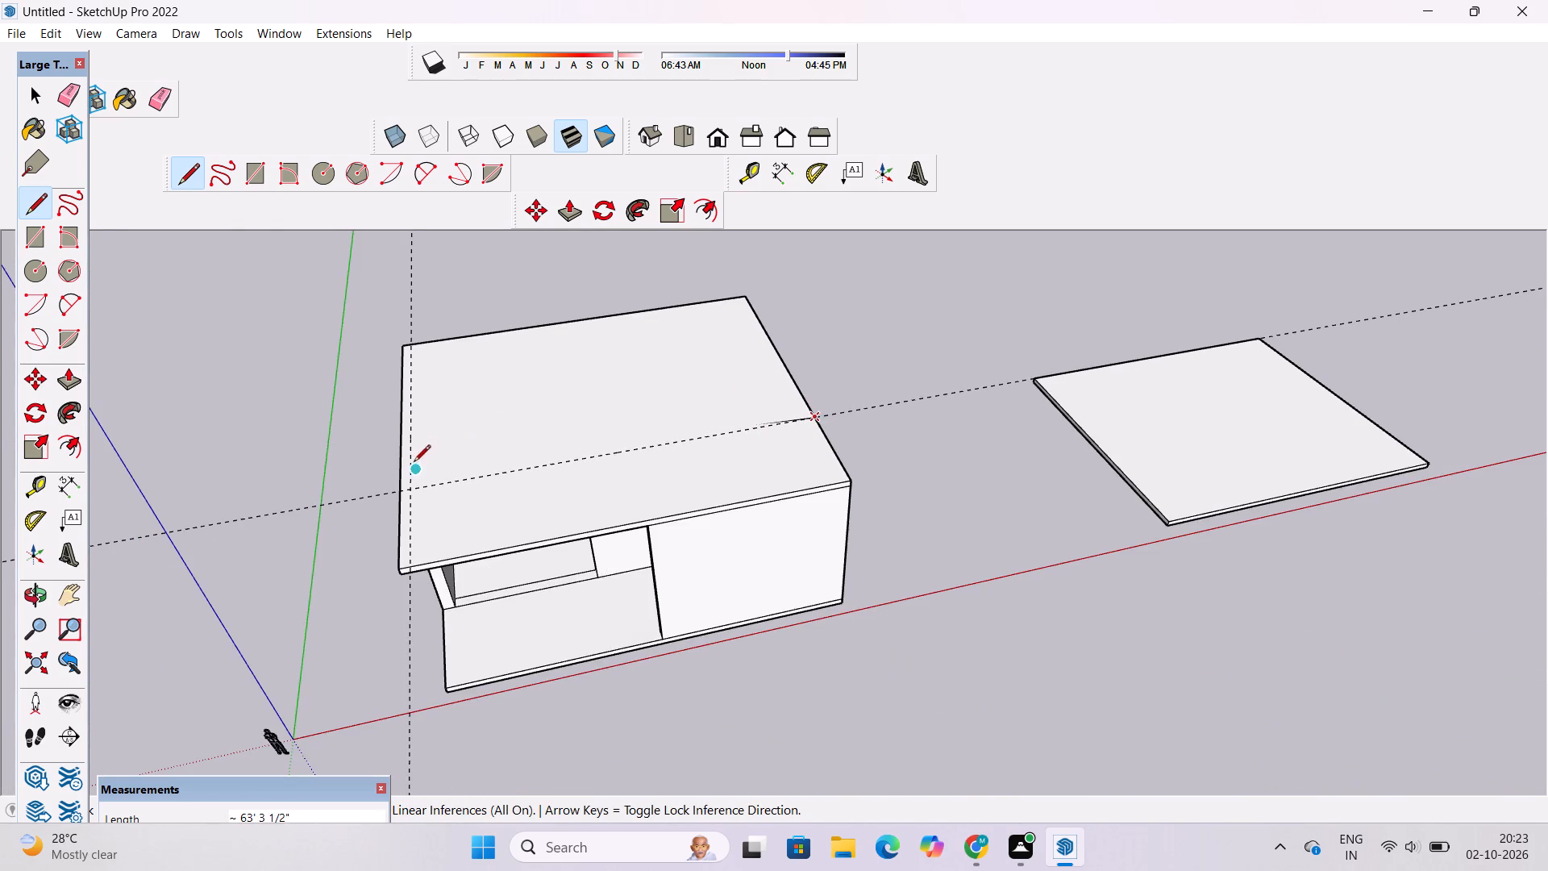
{"action": "scroll", "coordinate": [414, 465], "scroll_direction": "up", "scroll_amount": 5}
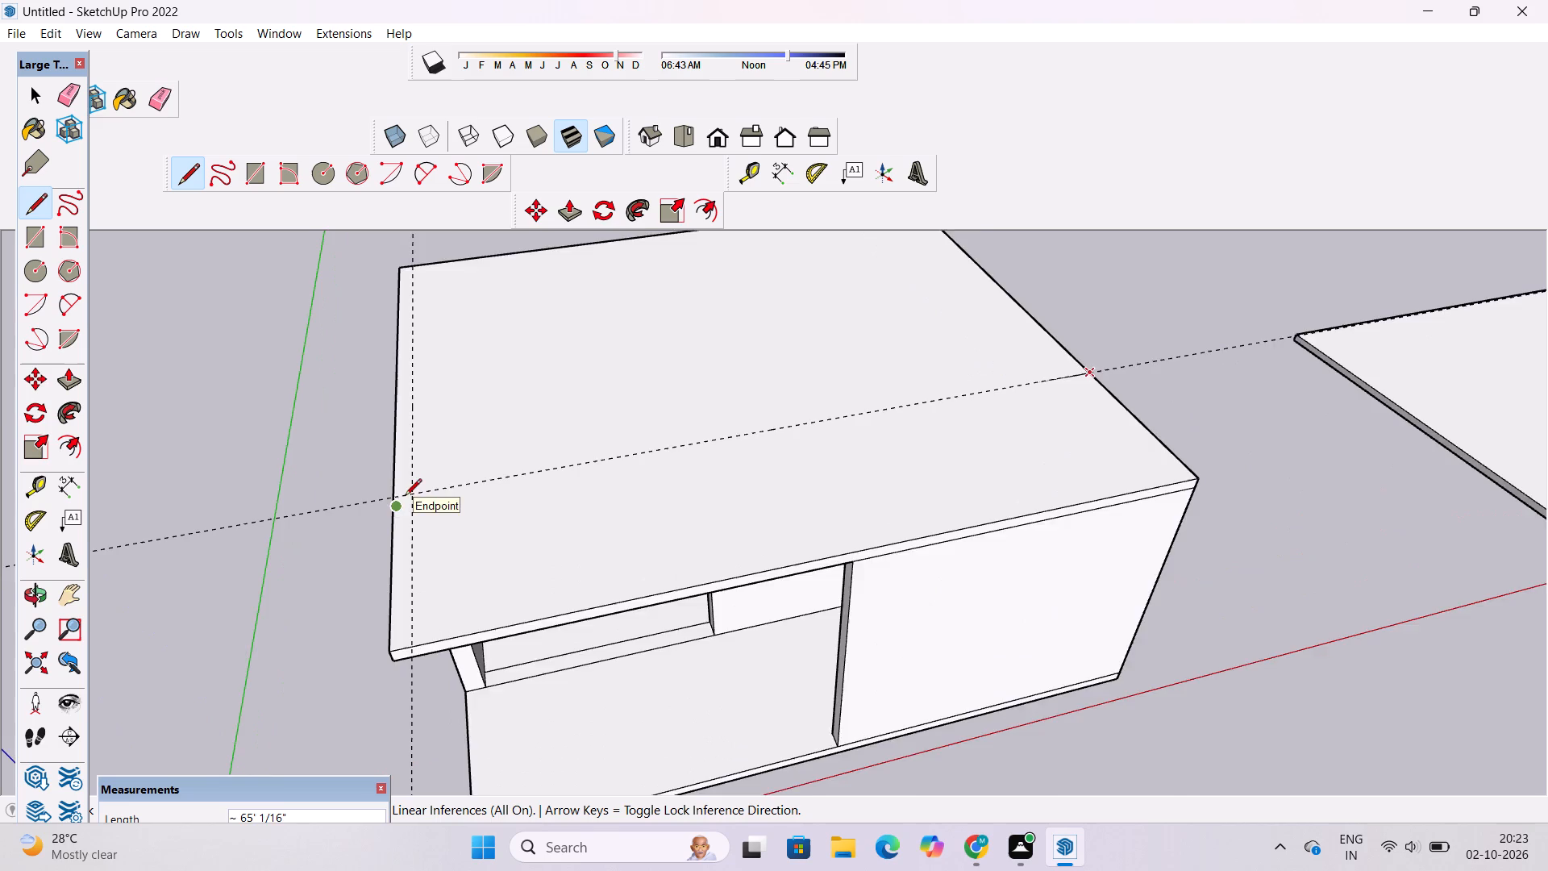
{"action": "scroll", "coordinate": [405, 497], "scroll_direction": "up", "scroll_amount": 5}
{"action": "left_click", "coordinate": [389, 496]}
{"action": "key", "text": "space"}
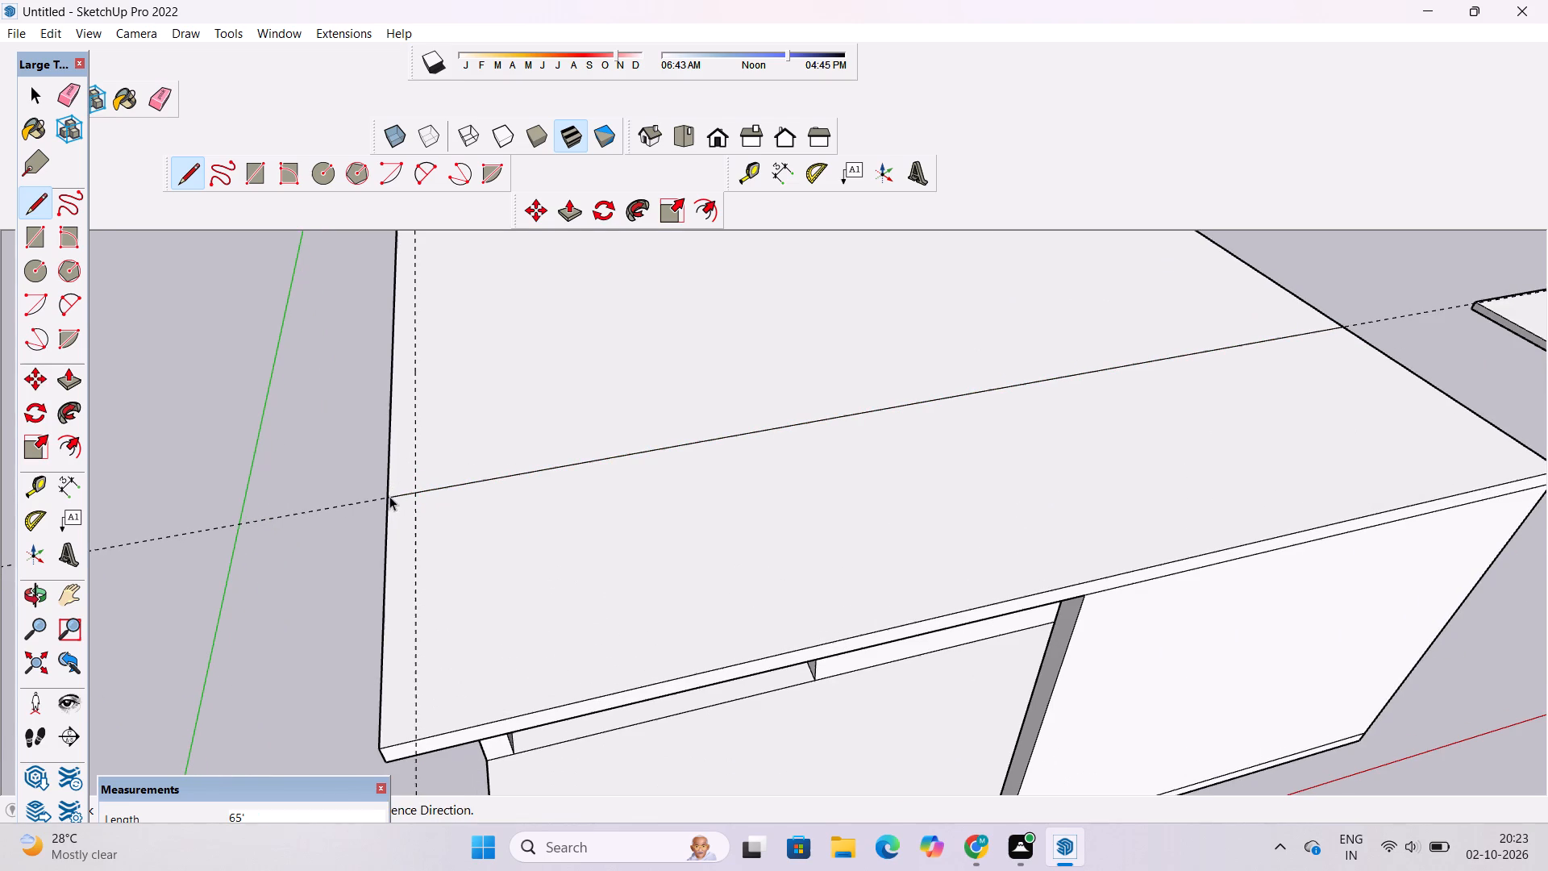
Erase the guide line that runs along the new line across the roof.
{"action": "type", "text": "e"}
{"action": "left_click_drag", "start_coordinate": [332, 485], "coordinate": [339, 519]}
{"action": "left_click_drag", "start_coordinate": [333, 496], "coordinate": [334, 515]}
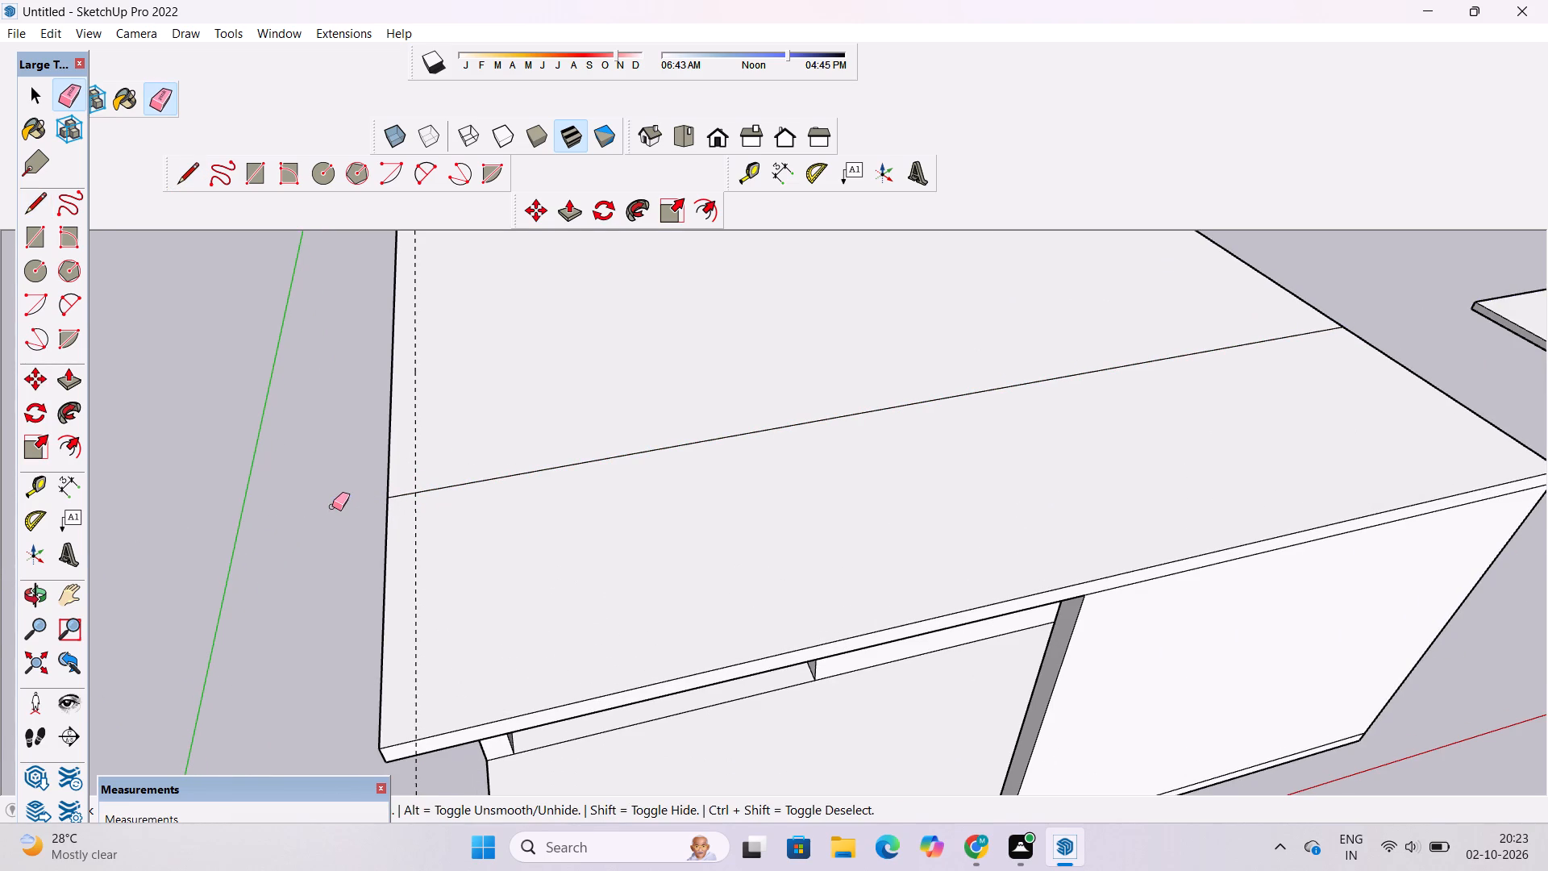
{"action": "scroll", "coordinate": [332, 506], "scroll_direction": "down", "scroll_amount": 7}
{"action": "key", "text": "space"}
Examine the divided roof slab and the building's front from several angles and from above.
{"action": "type", "text": "o"}
{"action": "scroll", "coordinate": [402, 536], "scroll_direction": "up", "scroll_amount": 1}
{"action": "left_click_drag", "start_coordinate": [402, 529], "coordinate": [435, 539], "text": "shift"}
{"action": "left_click_drag", "start_coordinate": [440, 542], "coordinate": [437, 523]}
{"action": "scroll", "coordinate": [440, 516], "scroll_direction": "down", "scroll_amount": 4}
{"action": "left_click_drag", "start_coordinate": [570, 534], "coordinate": [498, 532]}
{"action": "scroll", "coordinate": [439, 492], "scroll_direction": "up", "scroll_amount": 4}
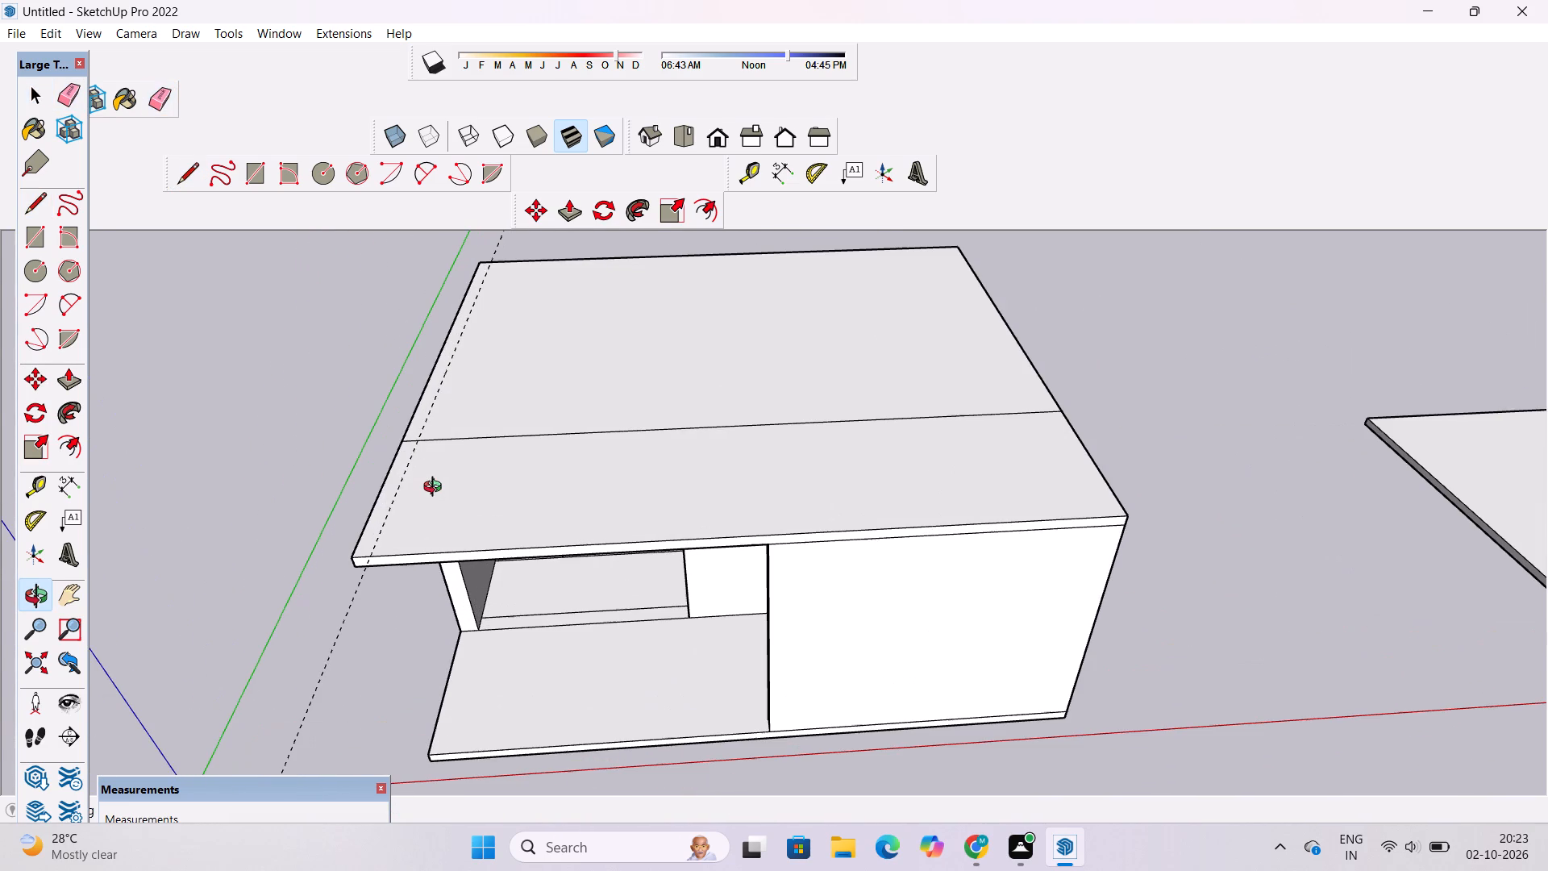
{"action": "left_click_drag", "start_coordinate": [436, 488], "coordinate": [482, 487], "text": "shift"}
{"action": "left_click_drag", "start_coordinate": [457, 531], "coordinate": [460, 520], "text": "shift"}
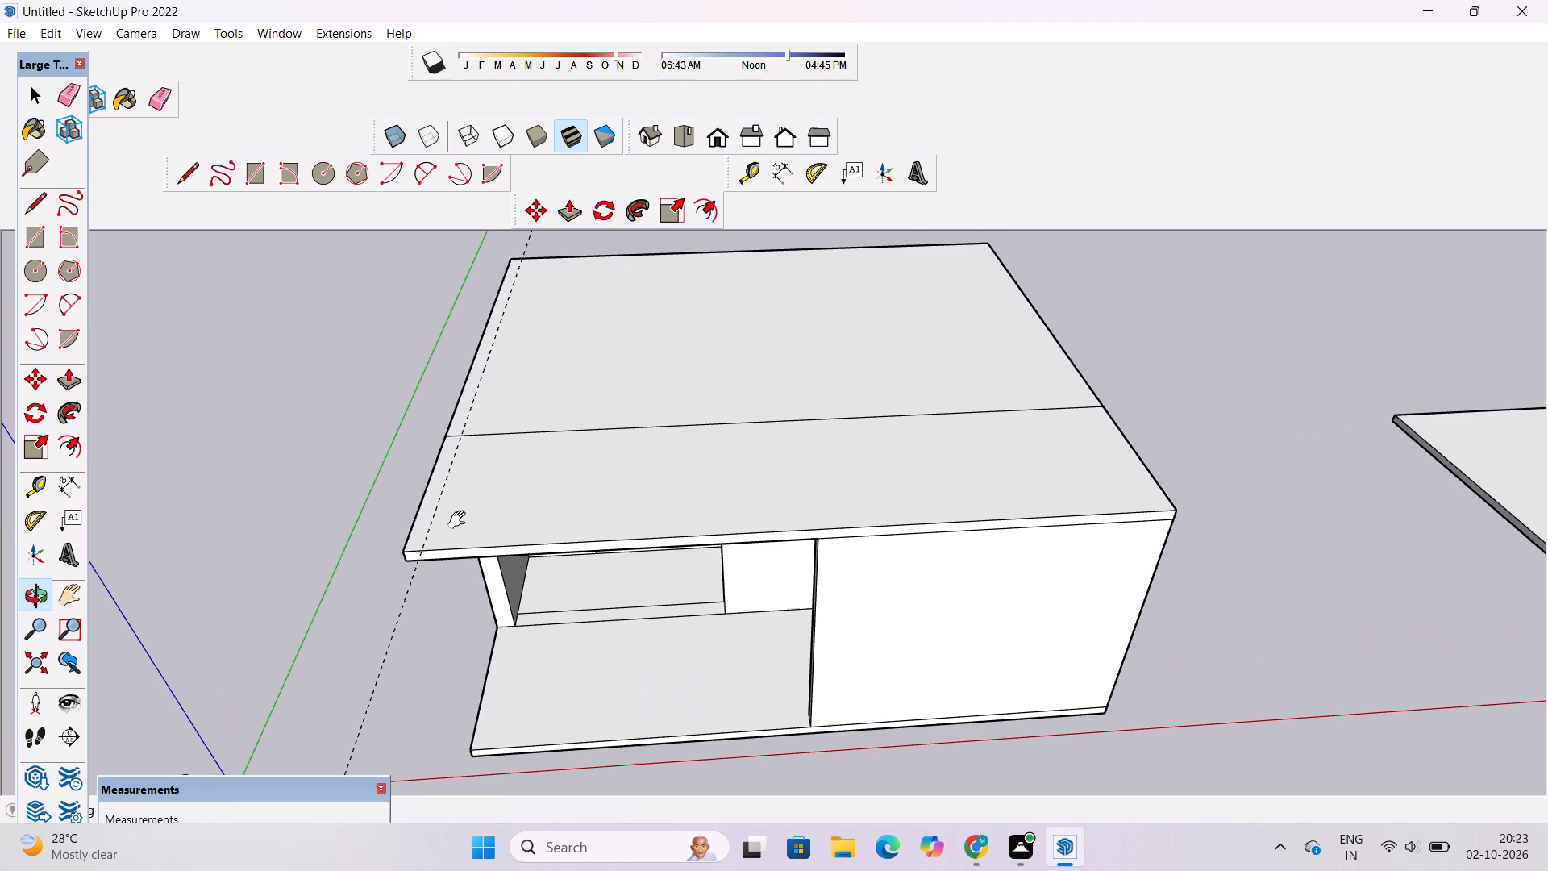
{"action": "left_click_drag", "start_coordinate": [460, 520], "coordinate": [460, 519], "text": "shift"}
{"action": "scroll", "coordinate": [499, 498], "scroll_direction": "down", "scroll_amount": 2}
{"action": "left_click_drag", "start_coordinate": [548, 489], "coordinate": [586, 619]}
{"action": "left_click_drag", "start_coordinate": [610, 563], "coordinate": [578, 573], "text": "shift"}
{"action": "left_click_drag", "start_coordinate": [578, 573], "coordinate": [590, 335]}
{"action": "left_click_drag", "start_coordinate": [622, 423], "coordinate": [697, 445]}
{"action": "left_click_drag", "start_coordinate": [706, 448], "coordinate": [622, 469]}
{"action": "left_click_drag", "start_coordinate": [620, 468], "coordinate": [609, 544]}
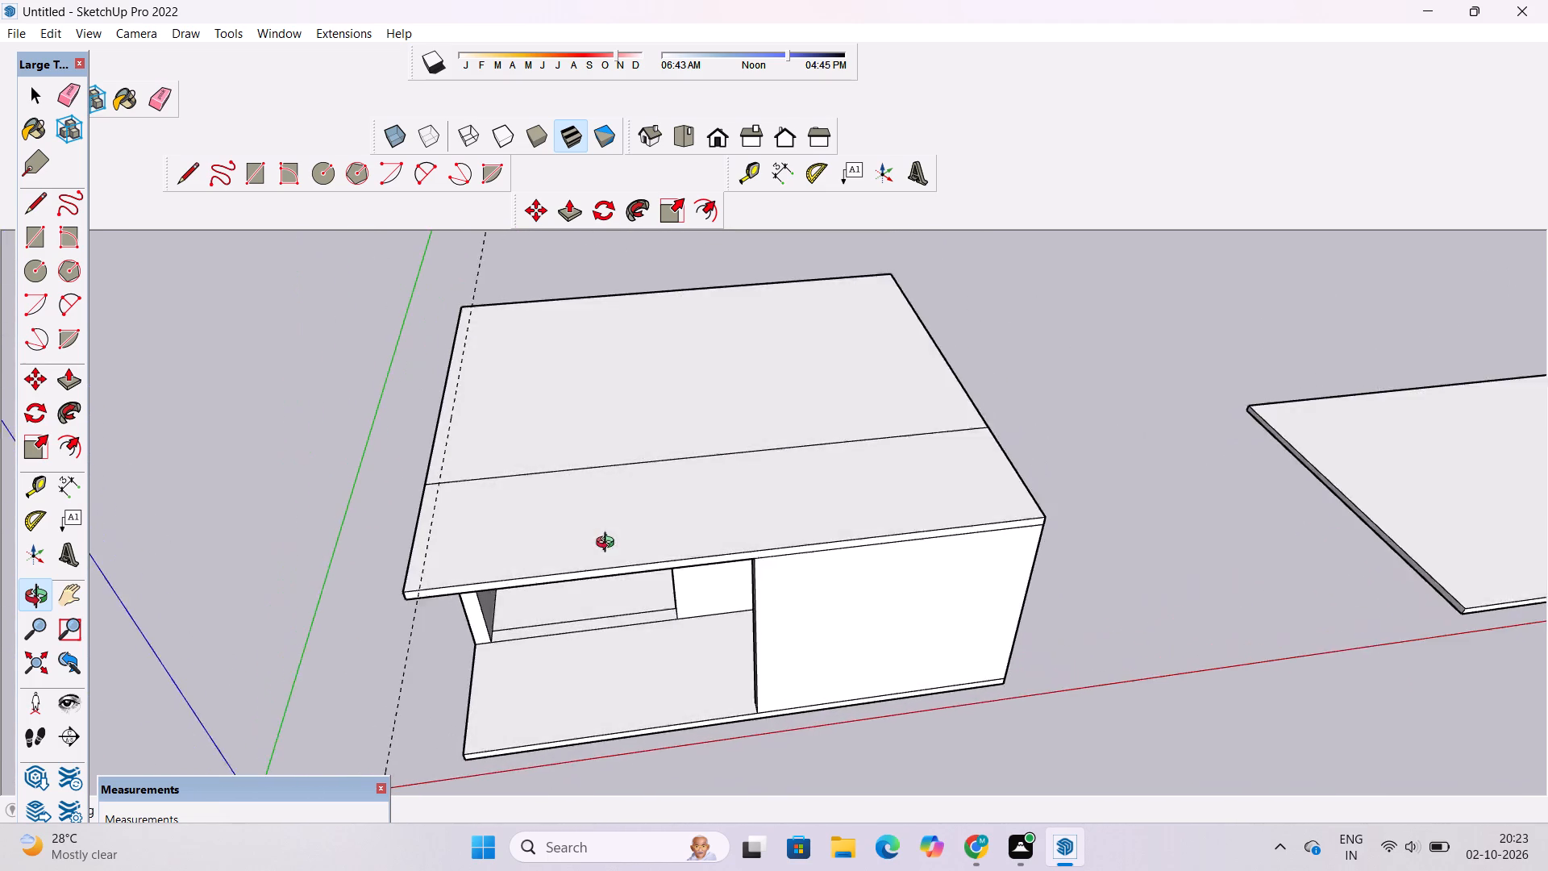
{"action": "left_click_drag", "start_coordinate": [609, 544], "coordinate": [576, 619]}
{"action": "scroll", "coordinate": [576, 559], "scroll_direction": "up", "scroll_amount": 3}
{"action": "left_click_drag", "start_coordinate": [576, 558], "coordinate": [568, 573], "text": "shift"}
{"action": "left_click_drag", "start_coordinate": [567, 573], "coordinate": [541, 581], "text": "shift"}
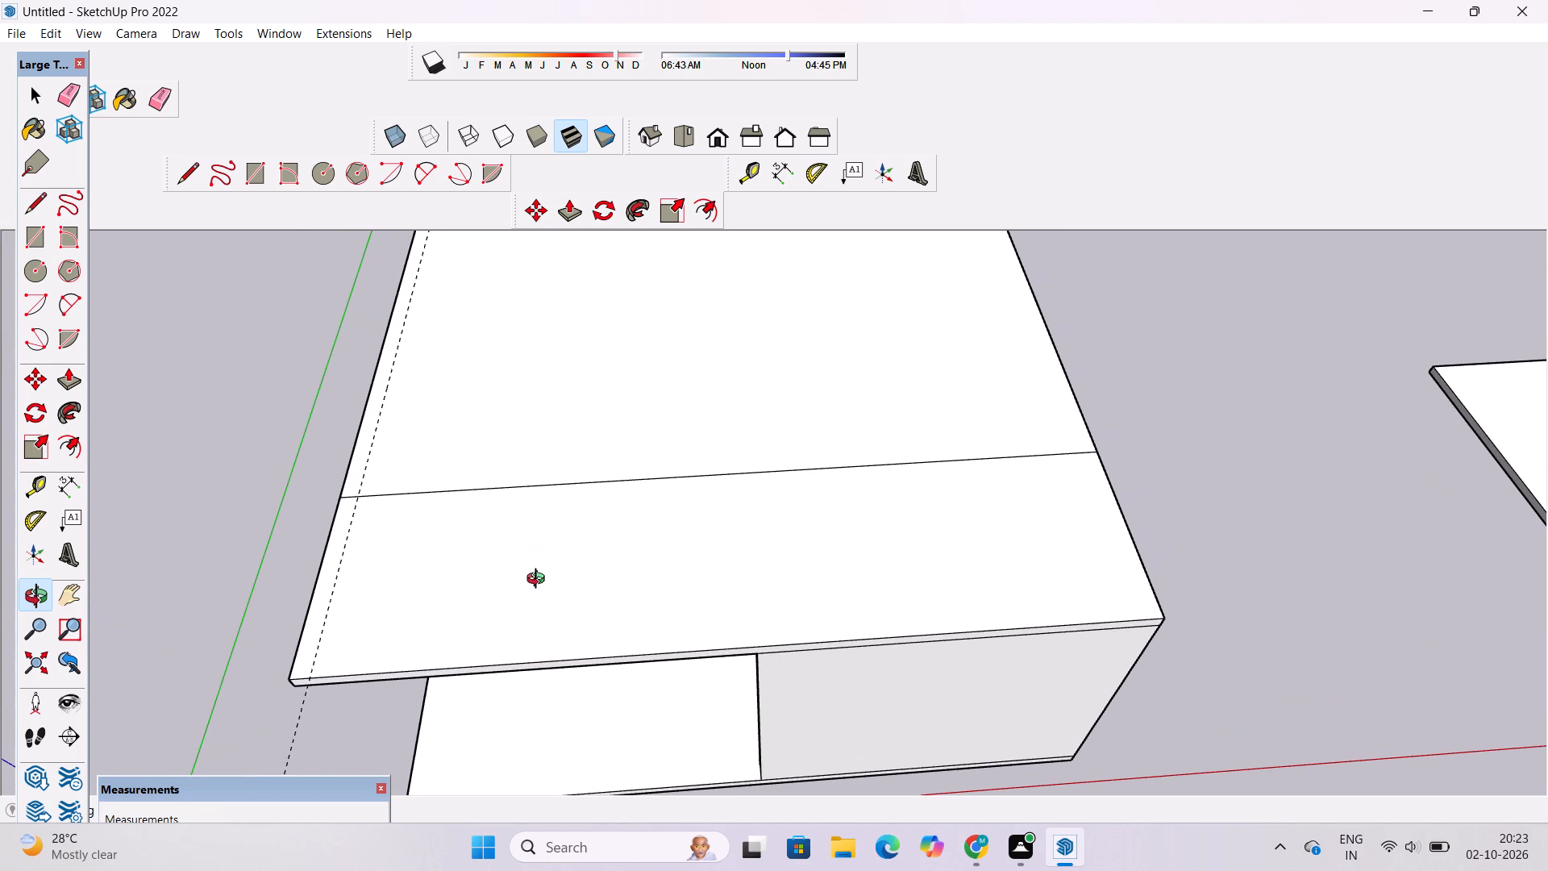
Place a guide line on the roof slab's top 1.5' in from the front edge.
{"action": "key", "text": "t"}
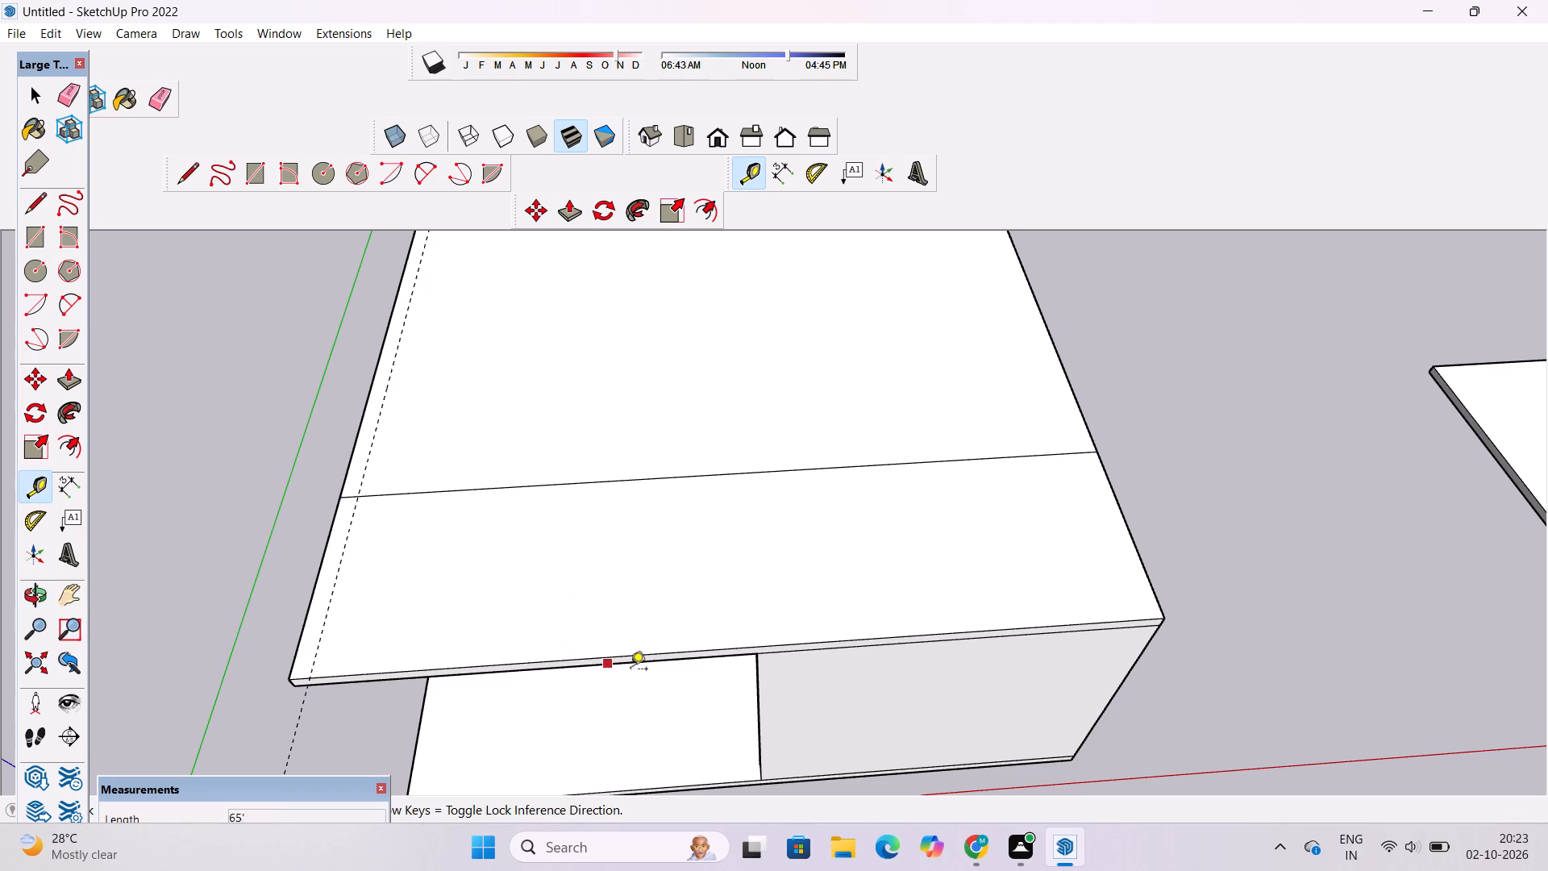
{"action": "left_click", "coordinate": [741, 650]}
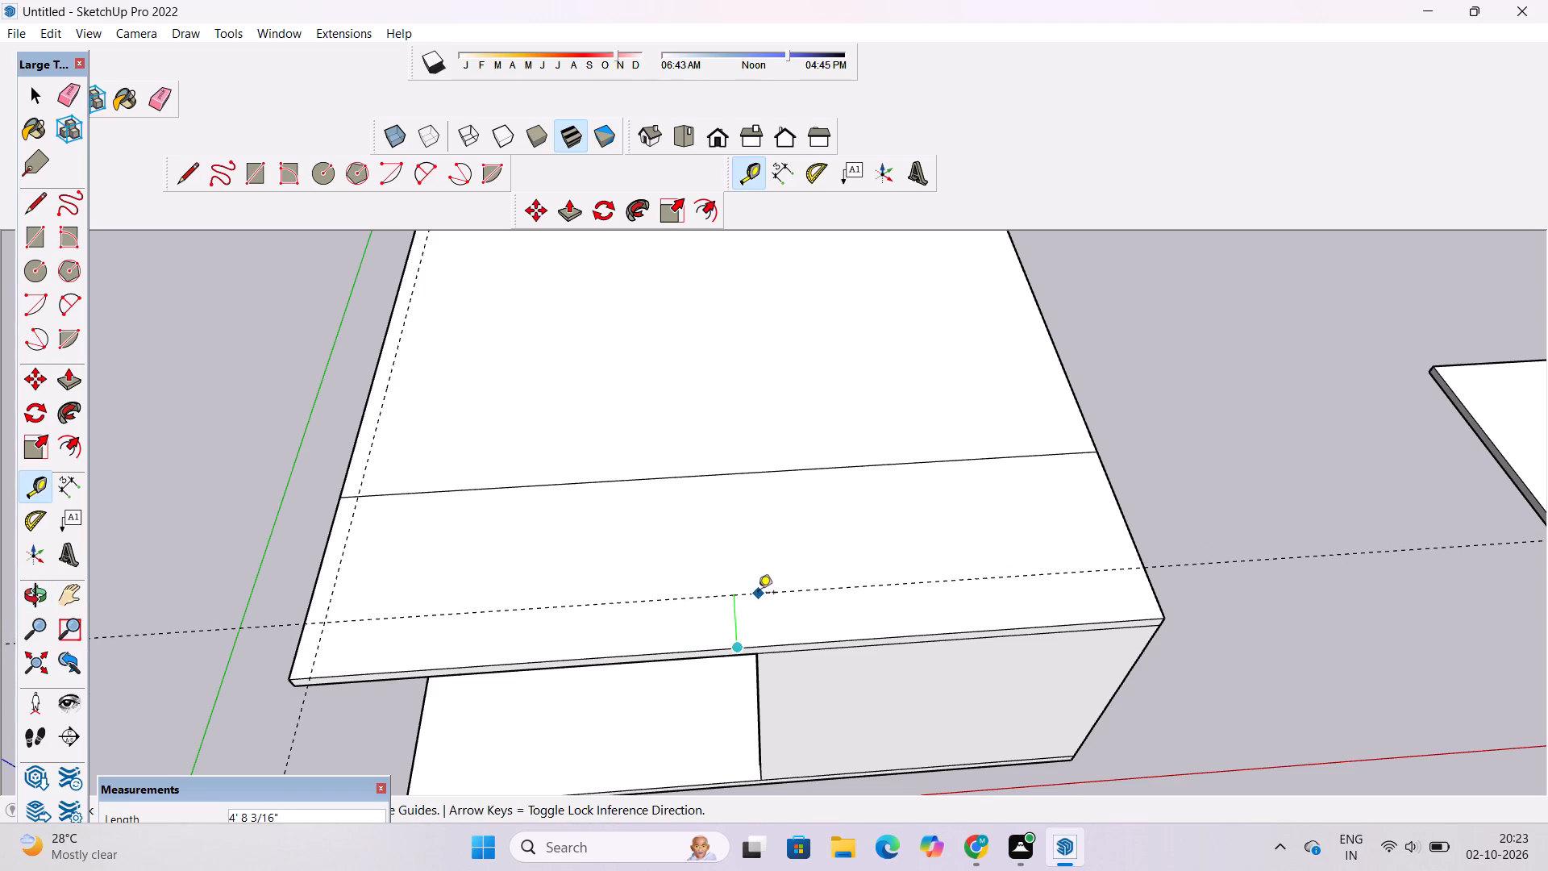
{"action": "type", "text": "1.5'"}
{"action": "key", "text": "Return"}
Place a guide line on the roof slab's top 1.5' in from the side edge farthest from the green axis.
{"action": "scroll", "coordinate": [361, 339], "scroll_direction": "down", "scroll_amount": 4}
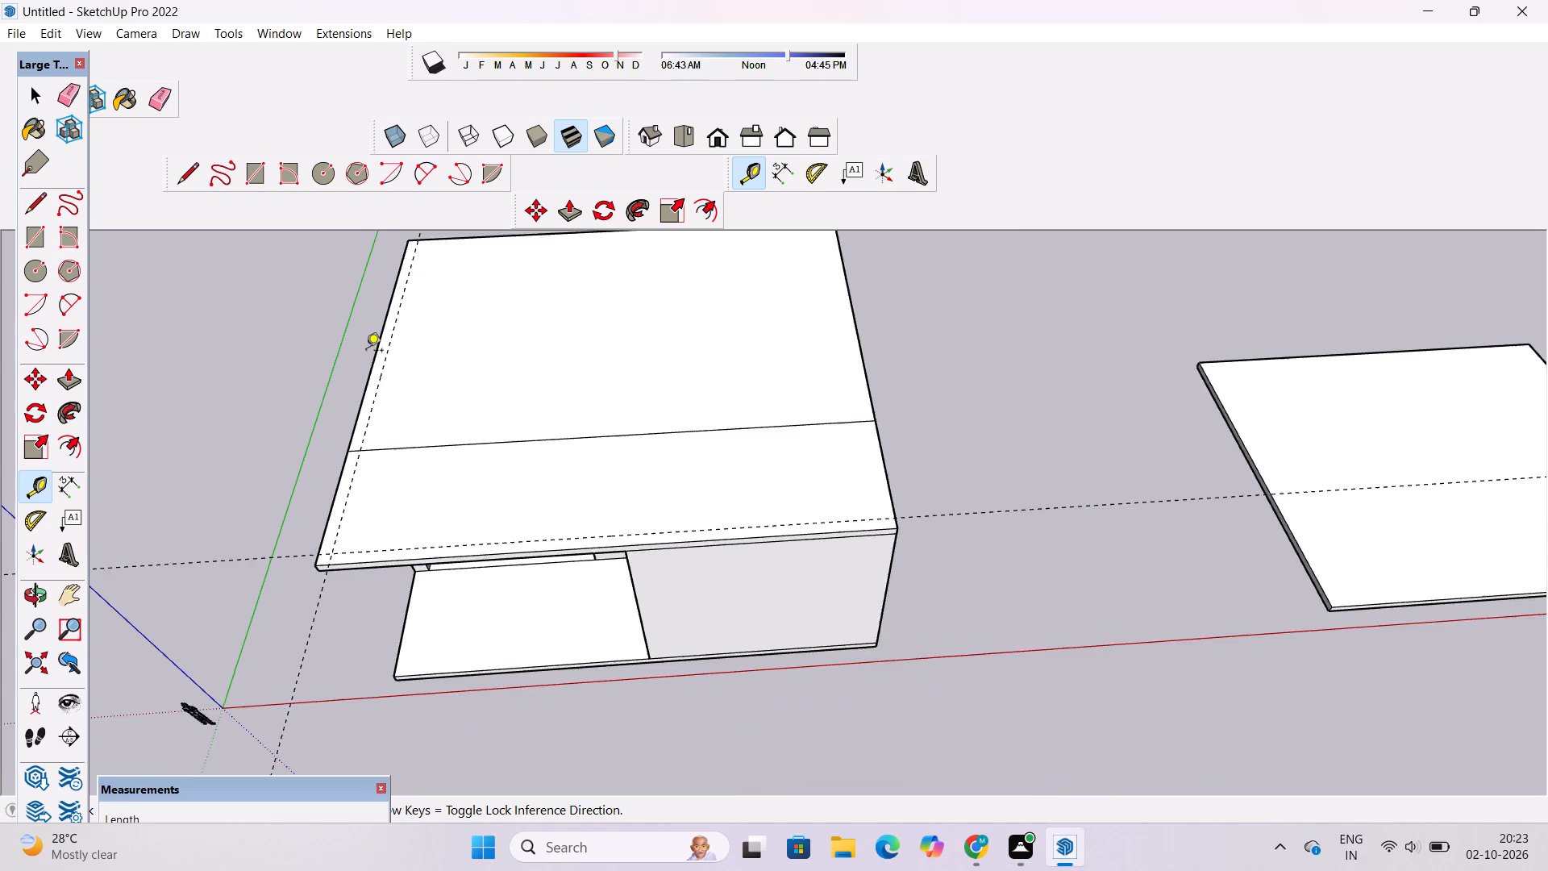
{"action": "scroll", "coordinate": [366, 352], "scroll_direction": "down", "scroll_amount": 4}
{"action": "scroll", "coordinate": [629, 399], "scroll_direction": "up", "scroll_amount": 4}
{"action": "scroll", "coordinate": [743, 419], "scroll_direction": "up", "scroll_amount": 3}
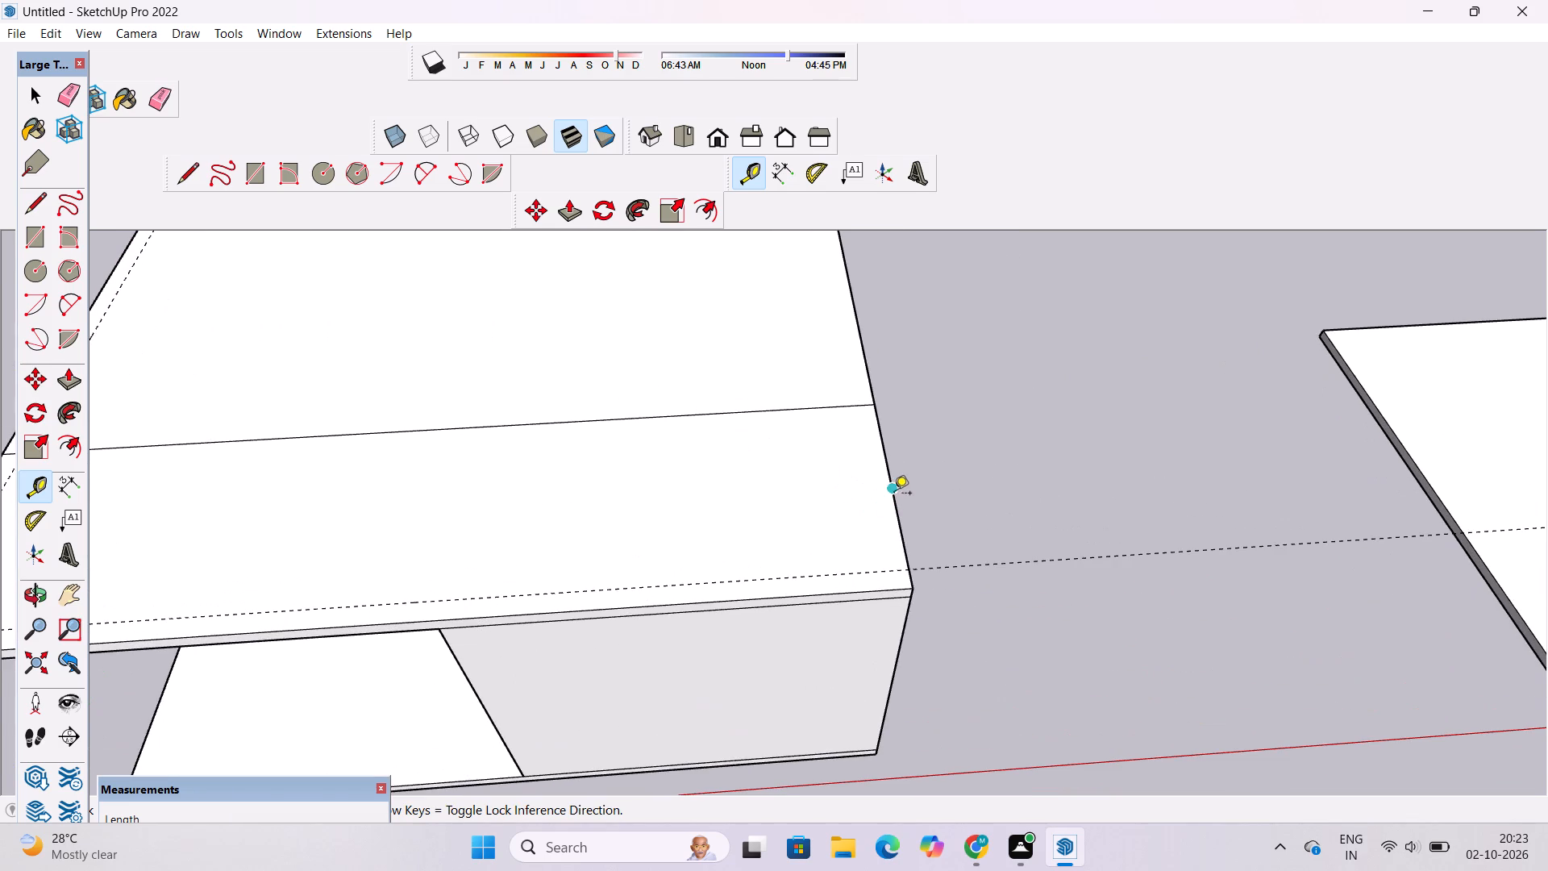
{"action": "left_click", "coordinate": [893, 486]}
{"action": "type", "text": "1.5'"}
{"action": "key", "text": "Return"}
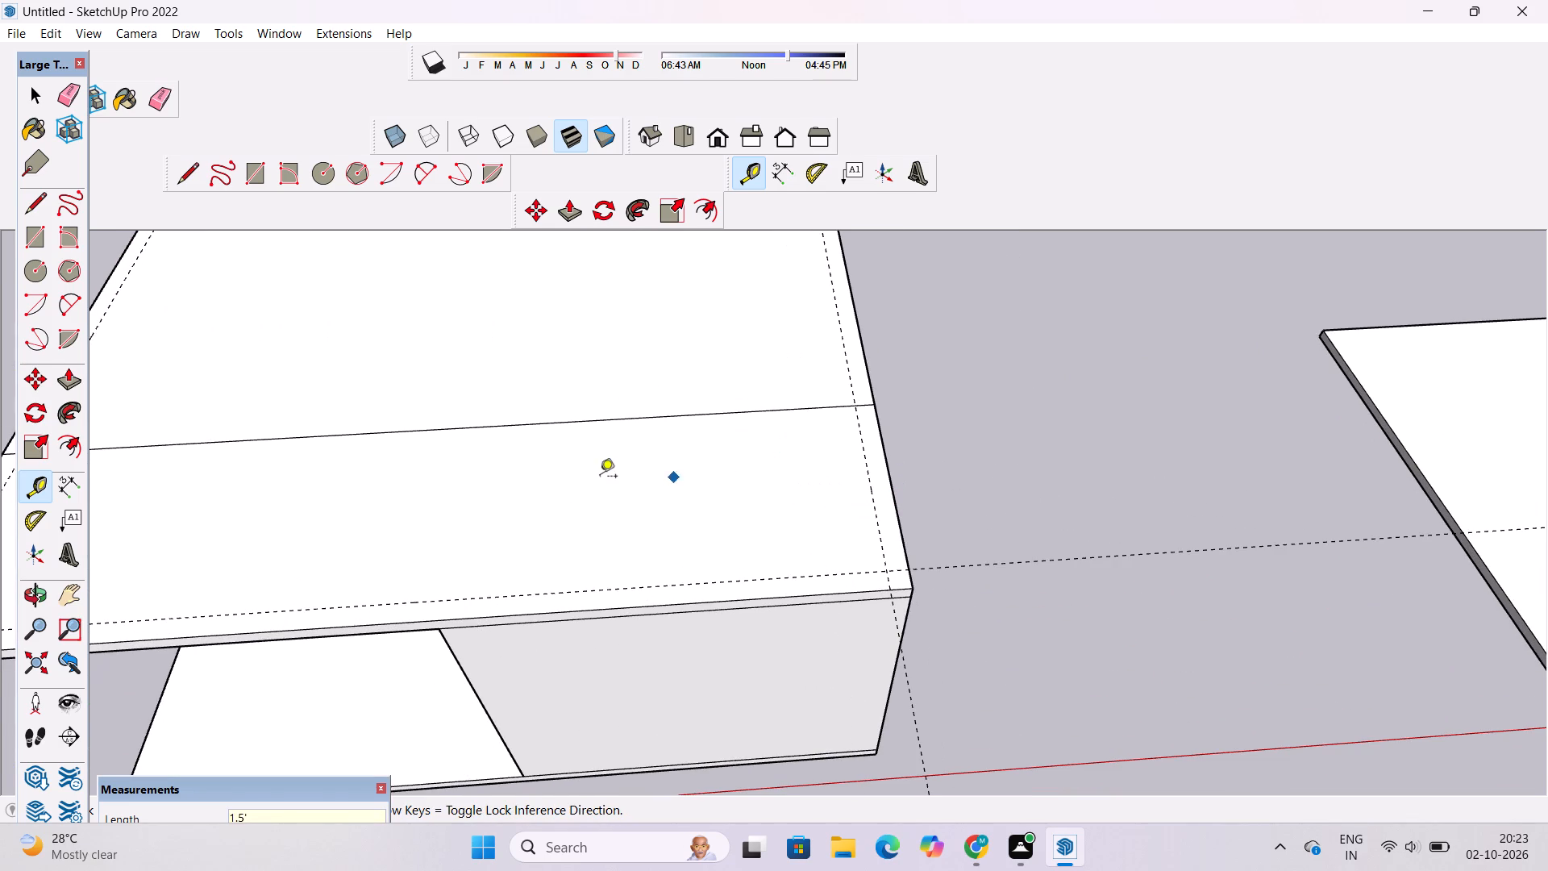
Draw a line along the side guide farthest from the green axis, from the line across the roof to the front guide.
{"action": "left_click", "coordinate": [192, 173]}
{"action": "scroll", "coordinate": [513, 577], "scroll_direction": "down", "scroll_amount": 2}
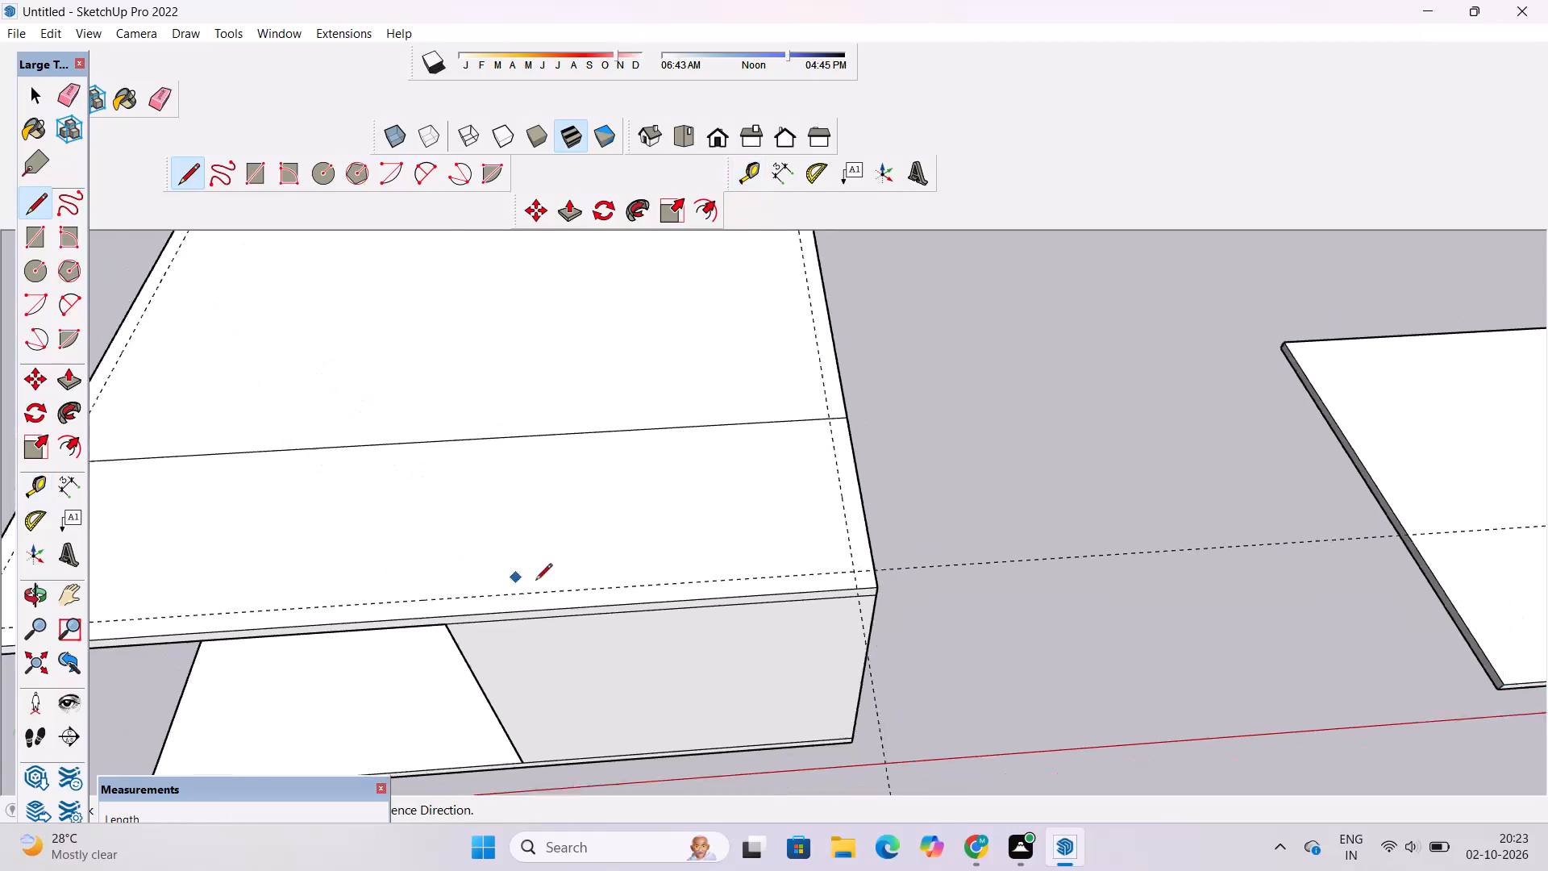
{"action": "scroll", "coordinate": [535, 581], "scroll_direction": "down", "scroll_amount": 2}
{"action": "scroll", "coordinate": [736, 471], "scroll_direction": "up", "scroll_amount": 8}
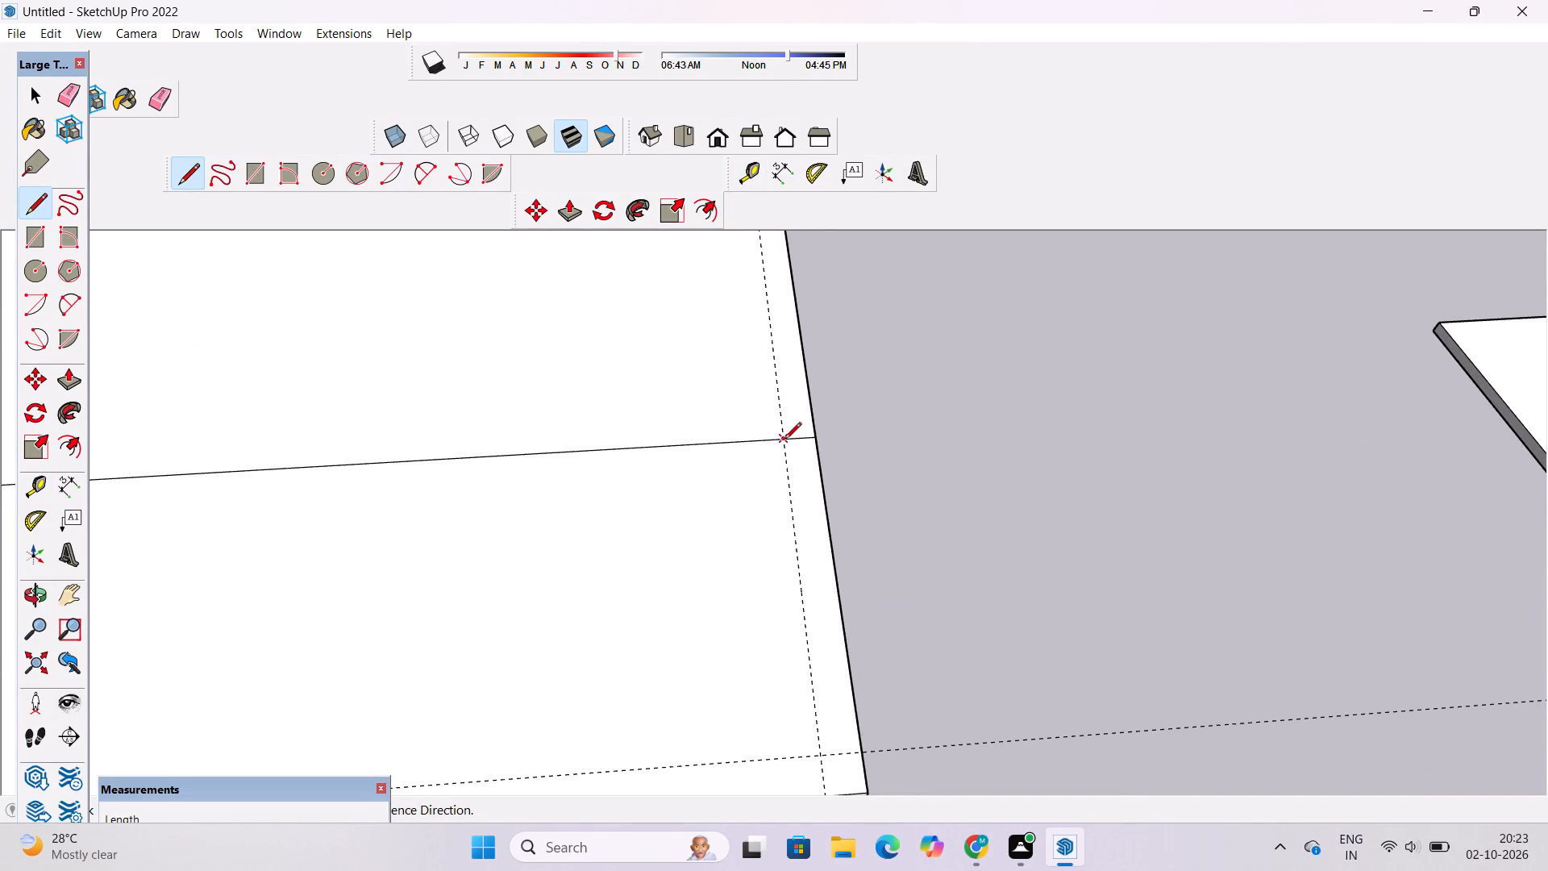
{"action": "left_click", "coordinate": [780, 440]}
{"action": "scroll", "coordinate": [780, 441], "scroll_direction": "down", "scroll_amount": 6}
{"action": "scroll", "coordinate": [792, 567], "scroll_direction": "up", "scroll_amount": 3}
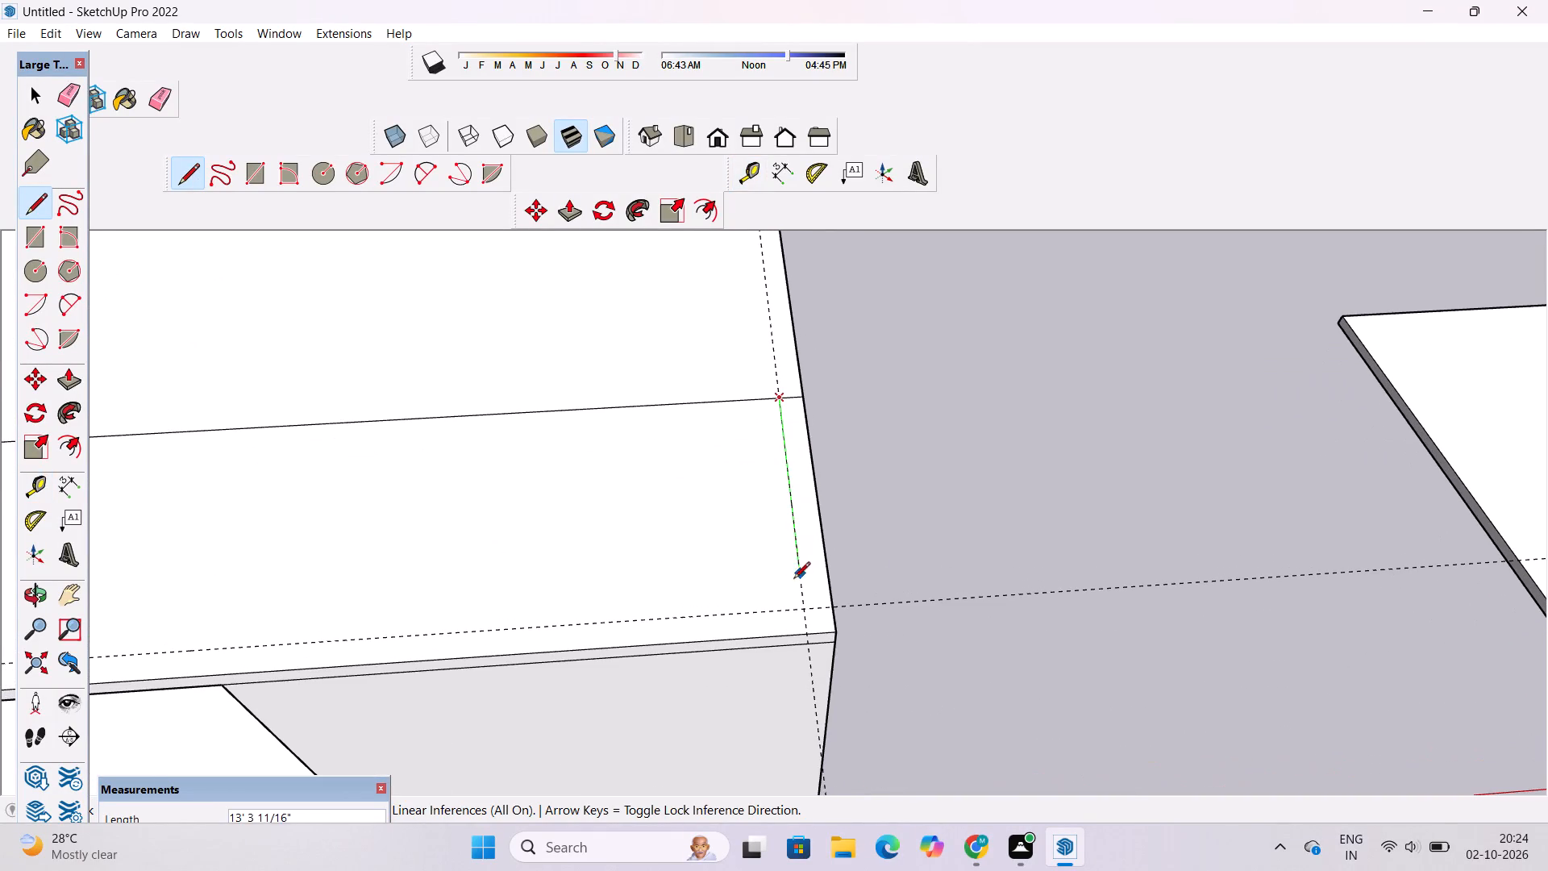
{"action": "left_click", "coordinate": [801, 609]}
Draw lines along the front guide and the side guide nearest the green axis, closing the inset outline at the line across the roof.
{"action": "scroll", "coordinate": [801, 609], "scroll_direction": "down", "scroll_amount": 9}
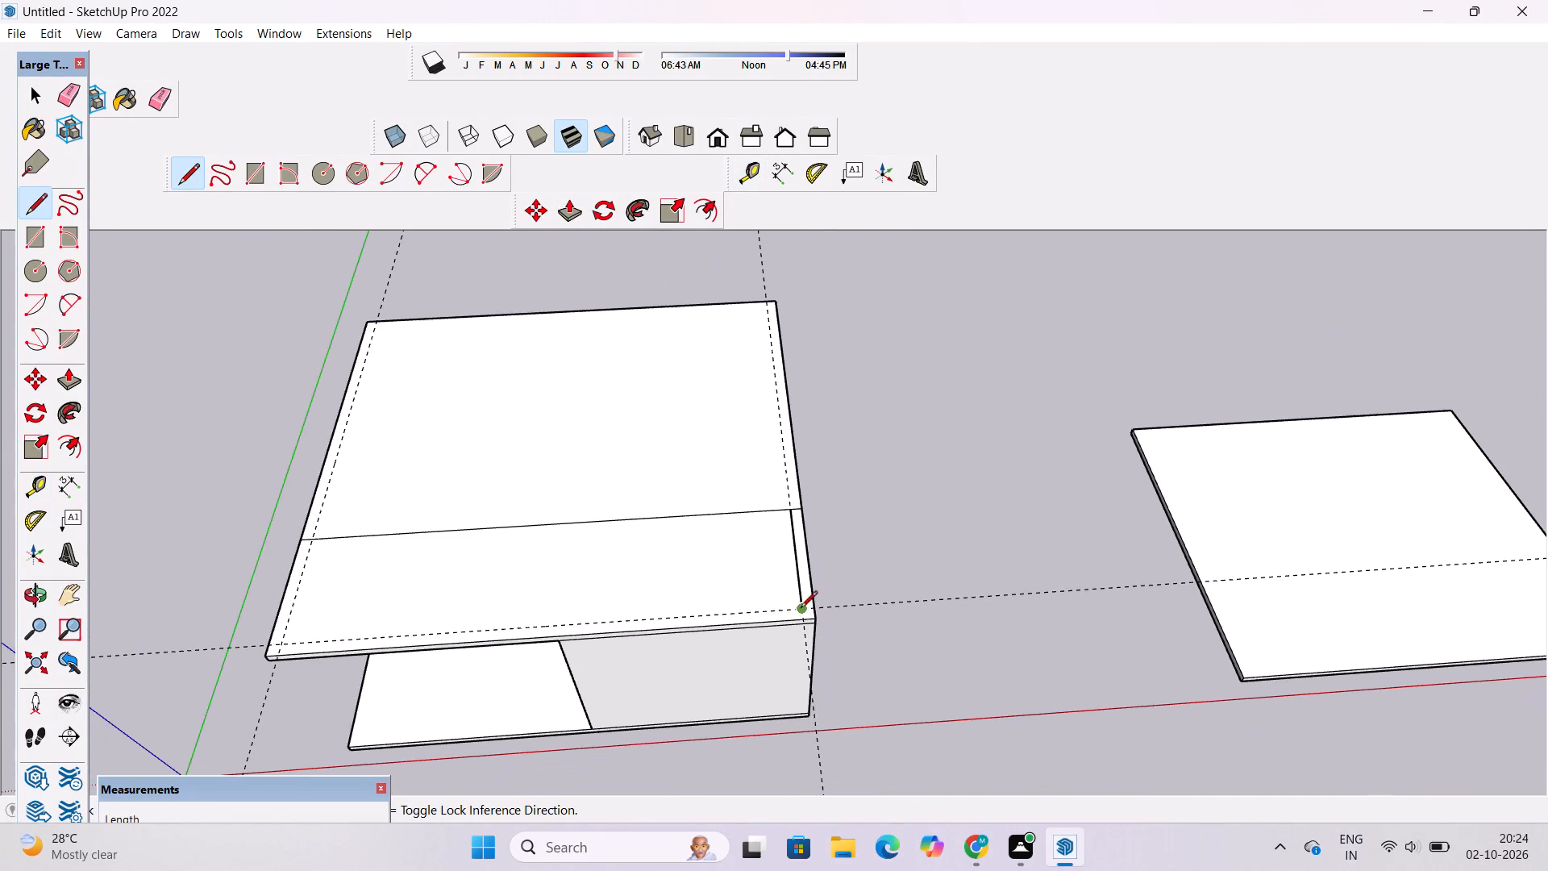
{"action": "scroll", "coordinate": [573, 602], "scroll_direction": "down", "scroll_amount": 4}
{"action": "scroll", "coordinate": [398, 619], "scroll_direction": "up", "scroll_amount": 10}
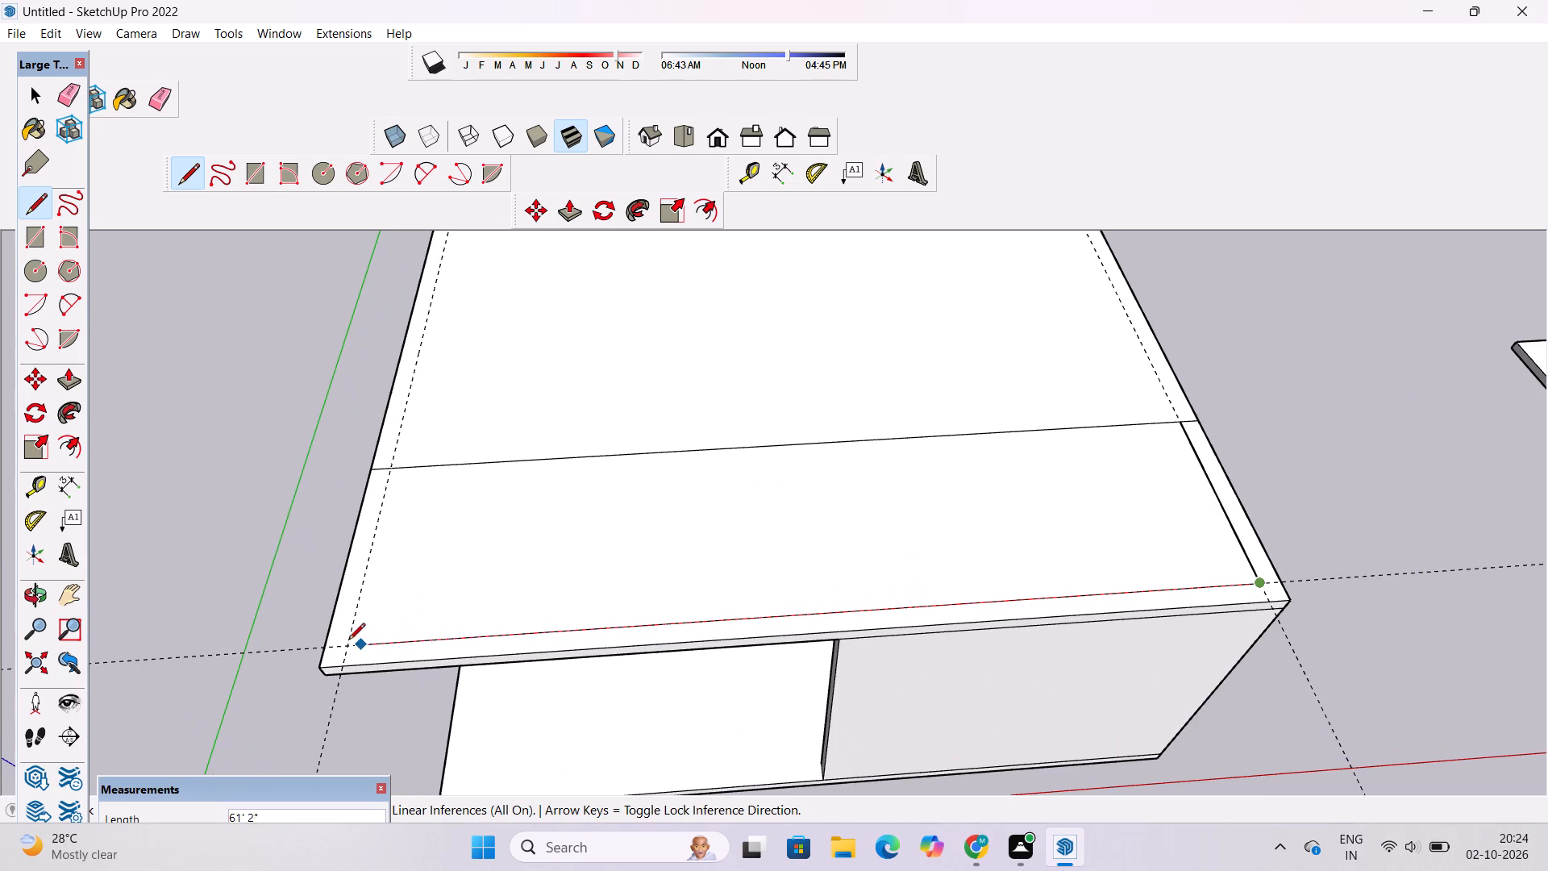
{"action": "left_click", "coordinate": [346, 645]}
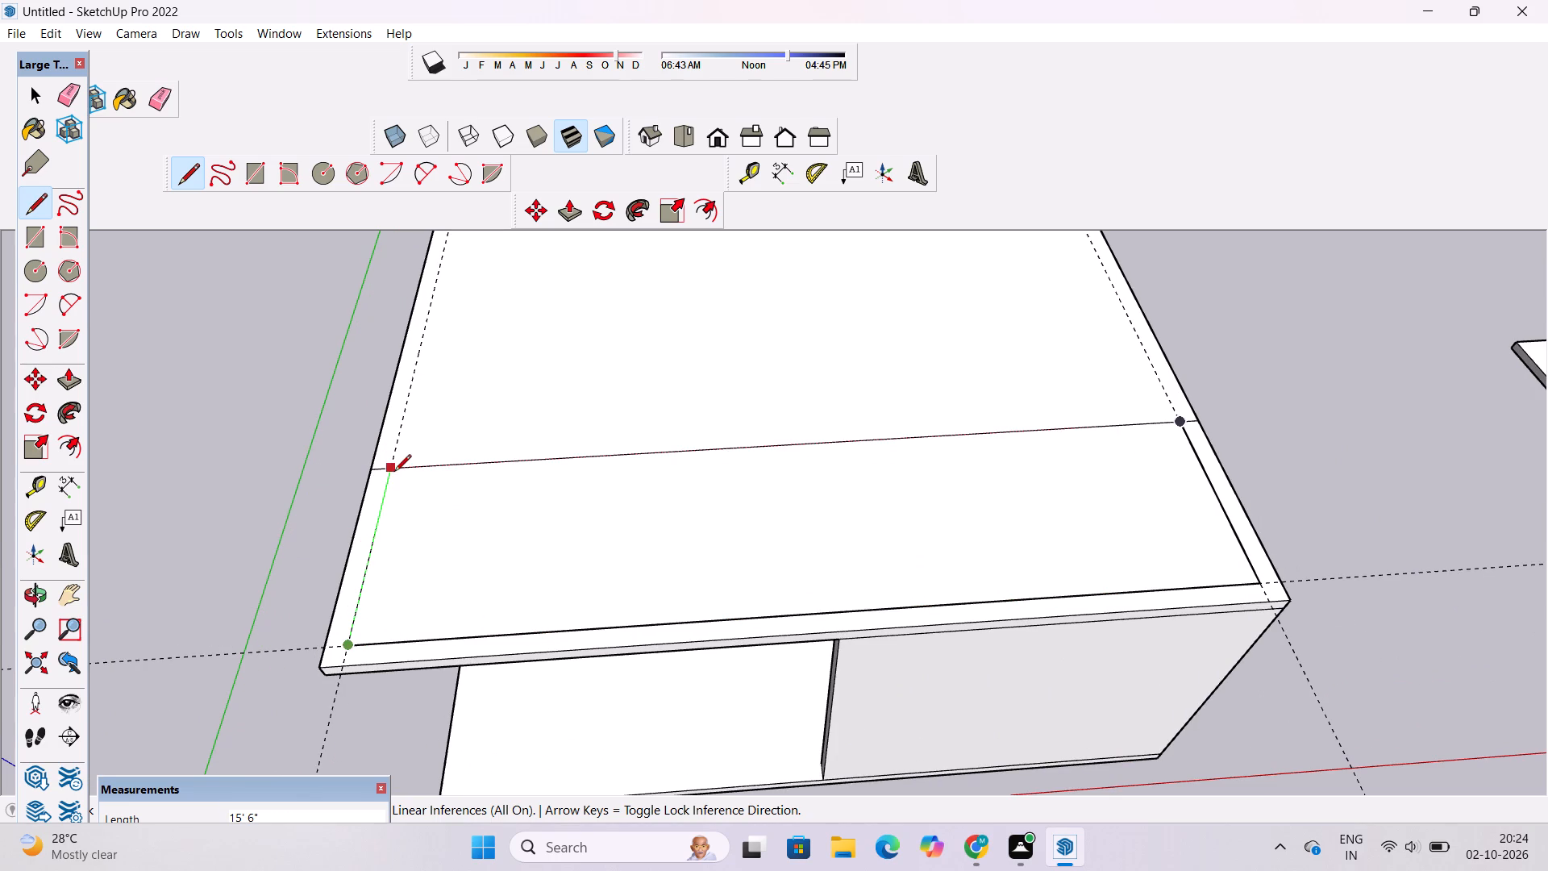
{"action": "left_click", "coordinate": [394, 473]}
{"action": "key", "text": "space"}
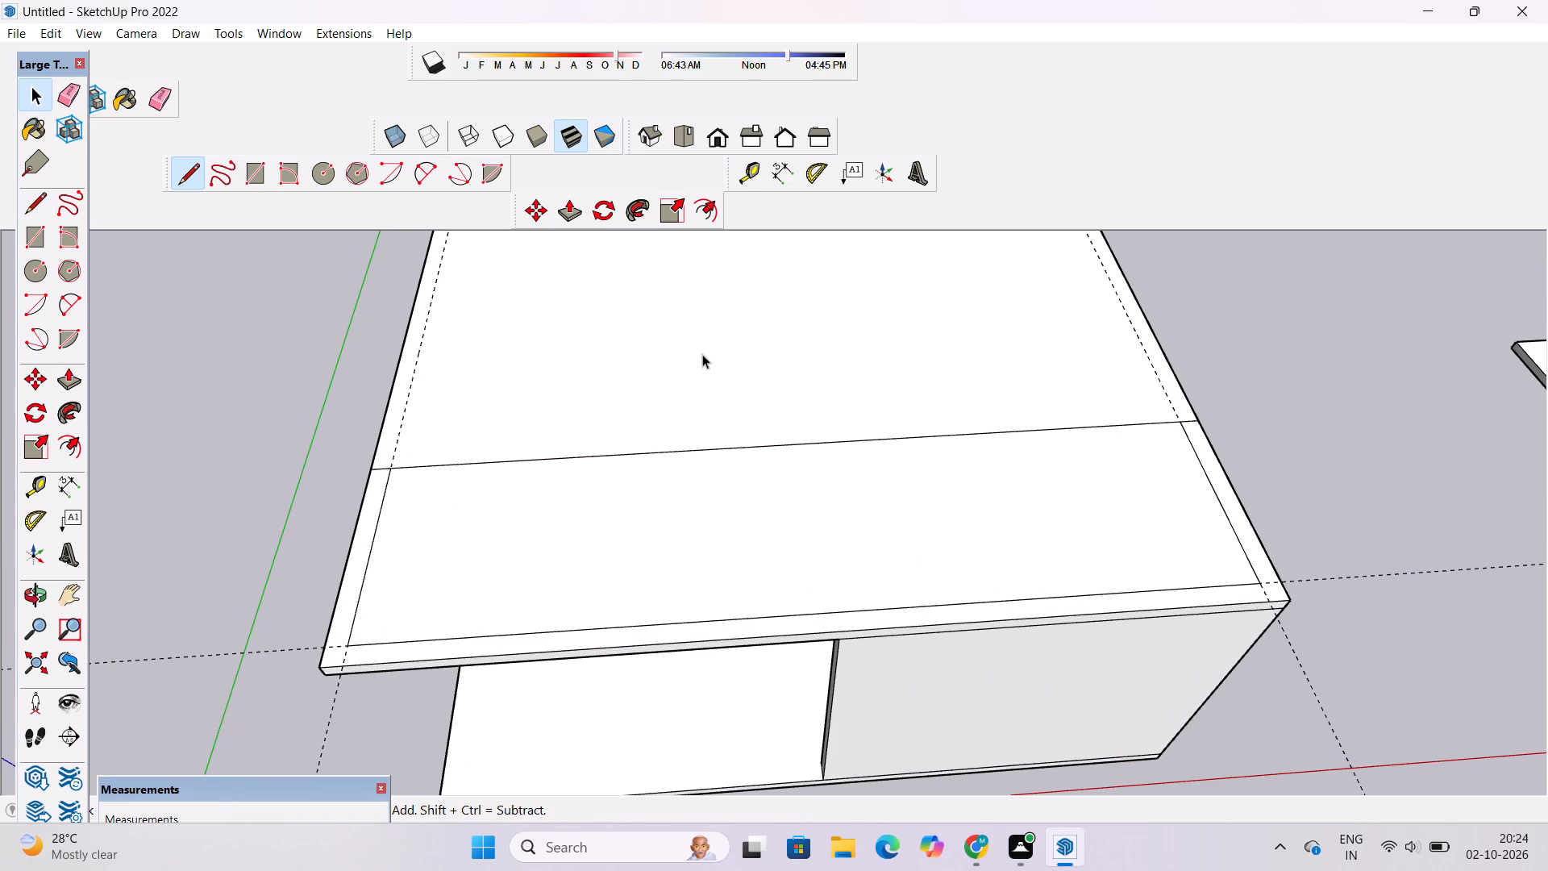
Erase the front guide line and both side guide lines on the roof slab.
{"action": "scroll", "coordinate": [722, 363], "scroll_direction": "down", "scroll_amount": 10}
{"action": "scroll", "coordinate": [740, 469], "scroll_direction": "up", "scroll_amount": 4}
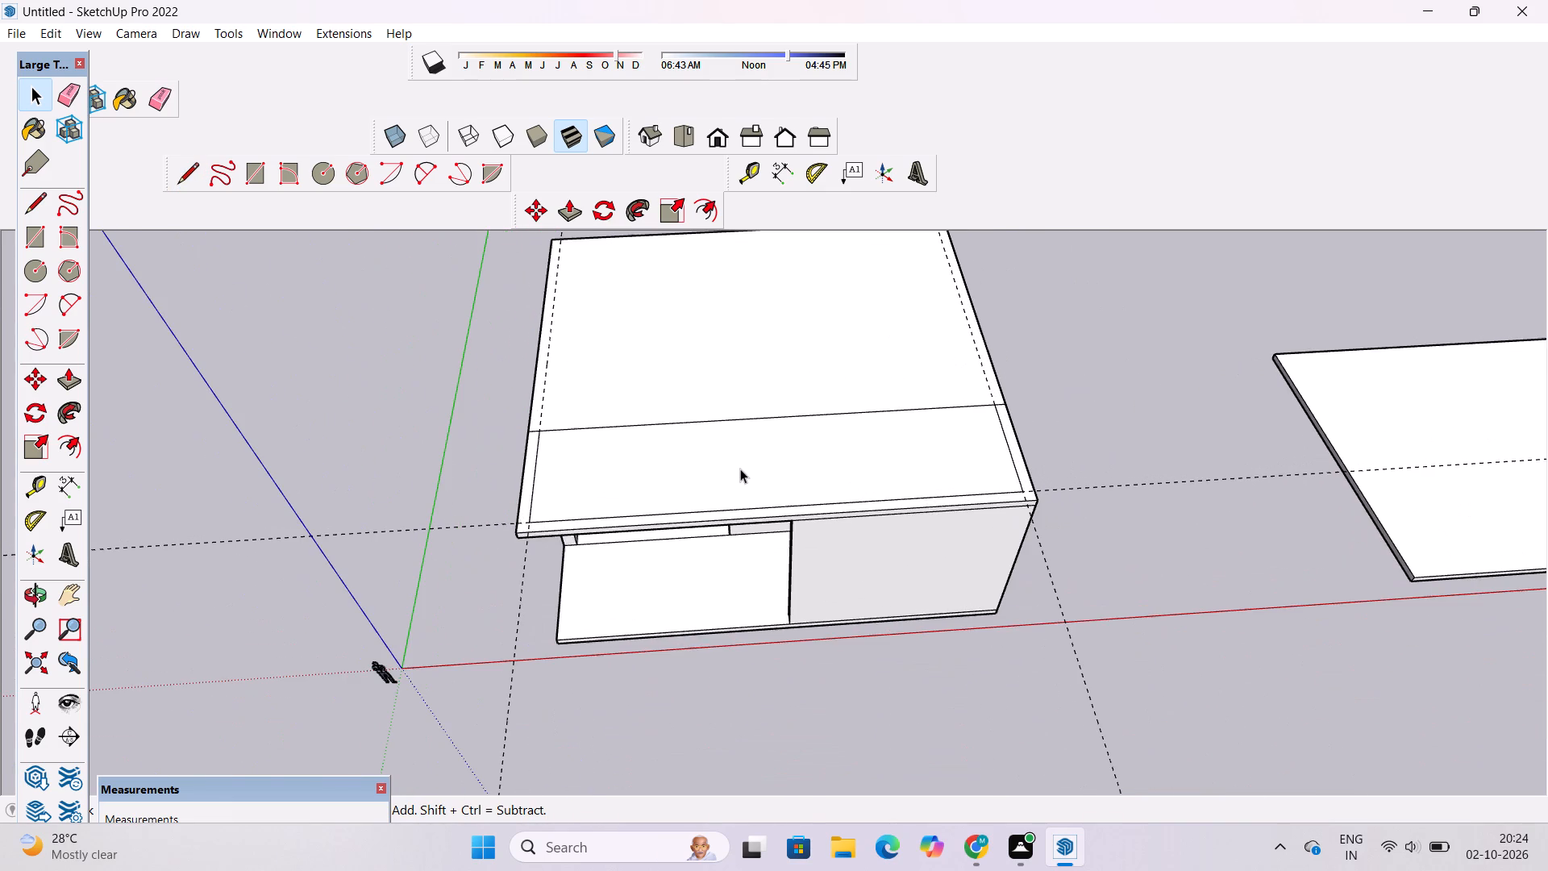
{"action": "key", "text": "o"}
{"action": "left_click_drag", "start_coordinate": [651, 541], "coordinate": [738, 545]}
{"action": "left_click_drag", "start_coordinate": [746, 554], "coordinate": [751, 581], "text": "shift"}
{"action": "left_click_drag", "start_coordinate": [717, 599], "coordinate": [743, 598], "text": "shift"}
{"action": "left_click_drag", "start_coordinate": [617, 572], "coordinate": [669, 556]}
{"action": "left_click_drag", "start_coordinate": [668, 571], "coordinate": [604, 557], "text": "shift"}
{"action": "scroll", "coordinate": [655, 552], "scroll_direction": "down", "scroll_amount": 4}
{"action": "left_click_drag", "start_coordinate": [739, 527], "coordinate": [714, 532]}
{"action": "left_click", "coordinate": [708, 531], "text": "shift"}
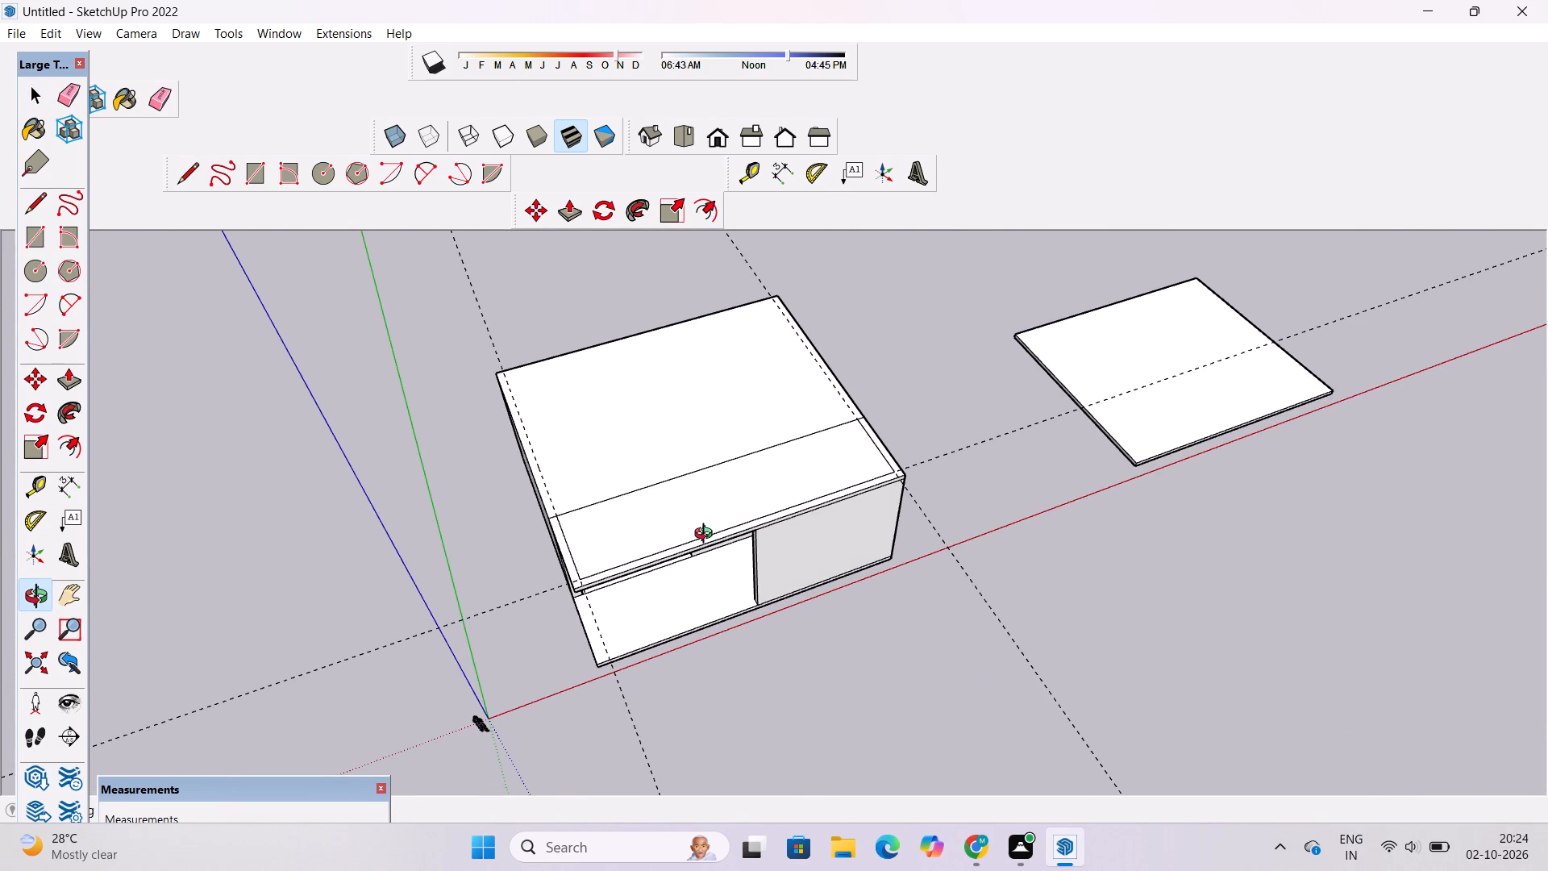
{"action": "key", "text": "e"}
{"action": "left_click_drag", "start_coordinate": [507, 591], "coordinate": [516, 614]}
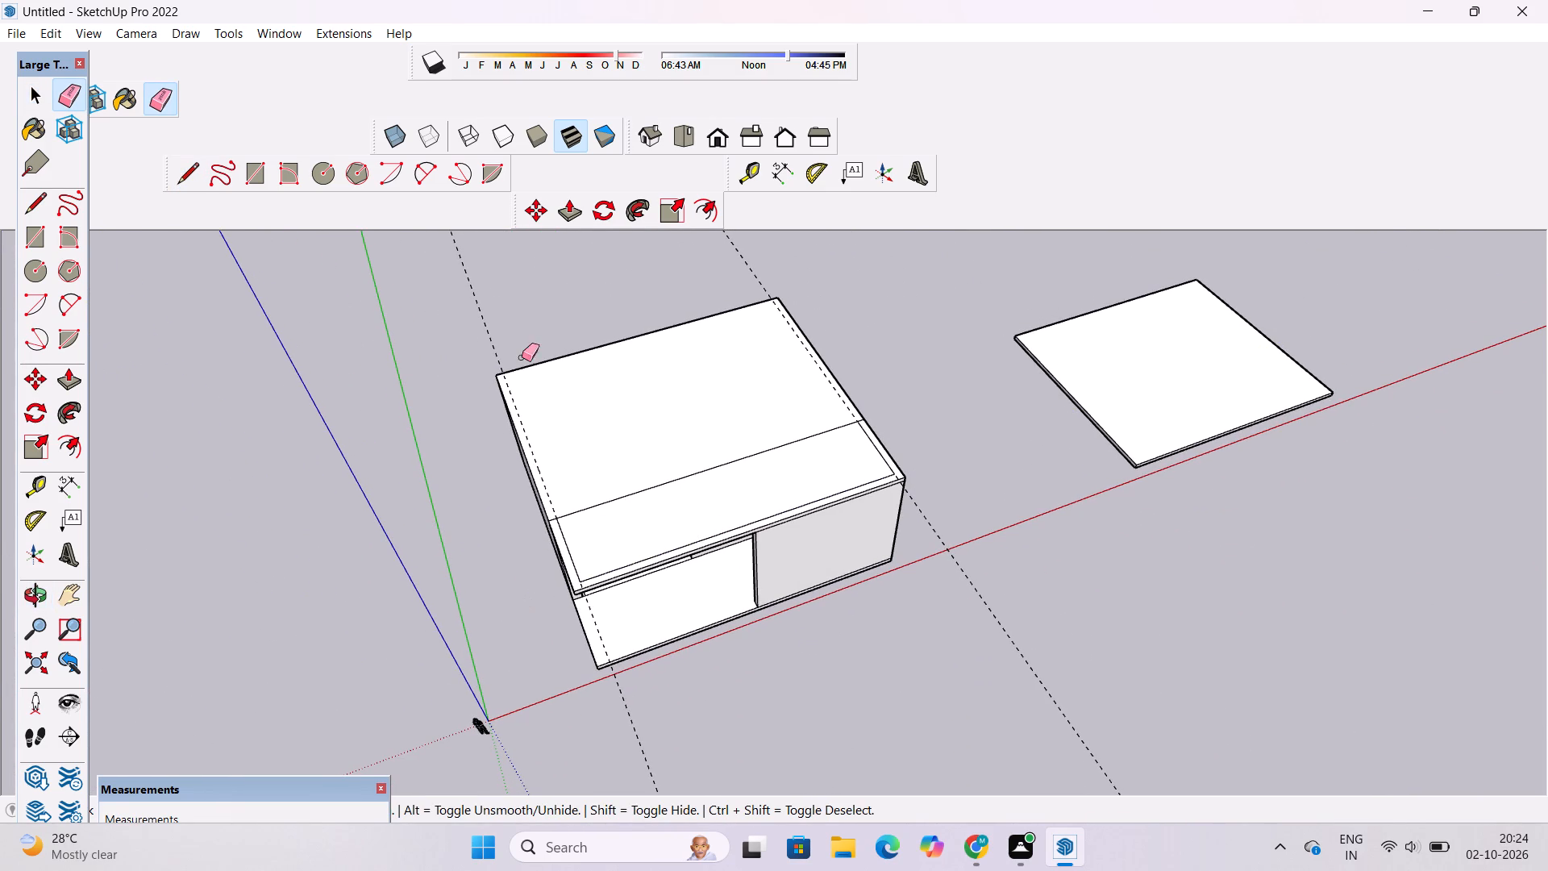
{"action": "left_click_drag", "start_coordinate": [487, 306], "coordinate": [485, 329]}
{"action": "left_click_drag", "start_coordinate": [760, 268], "coordinate": [759, 273]}
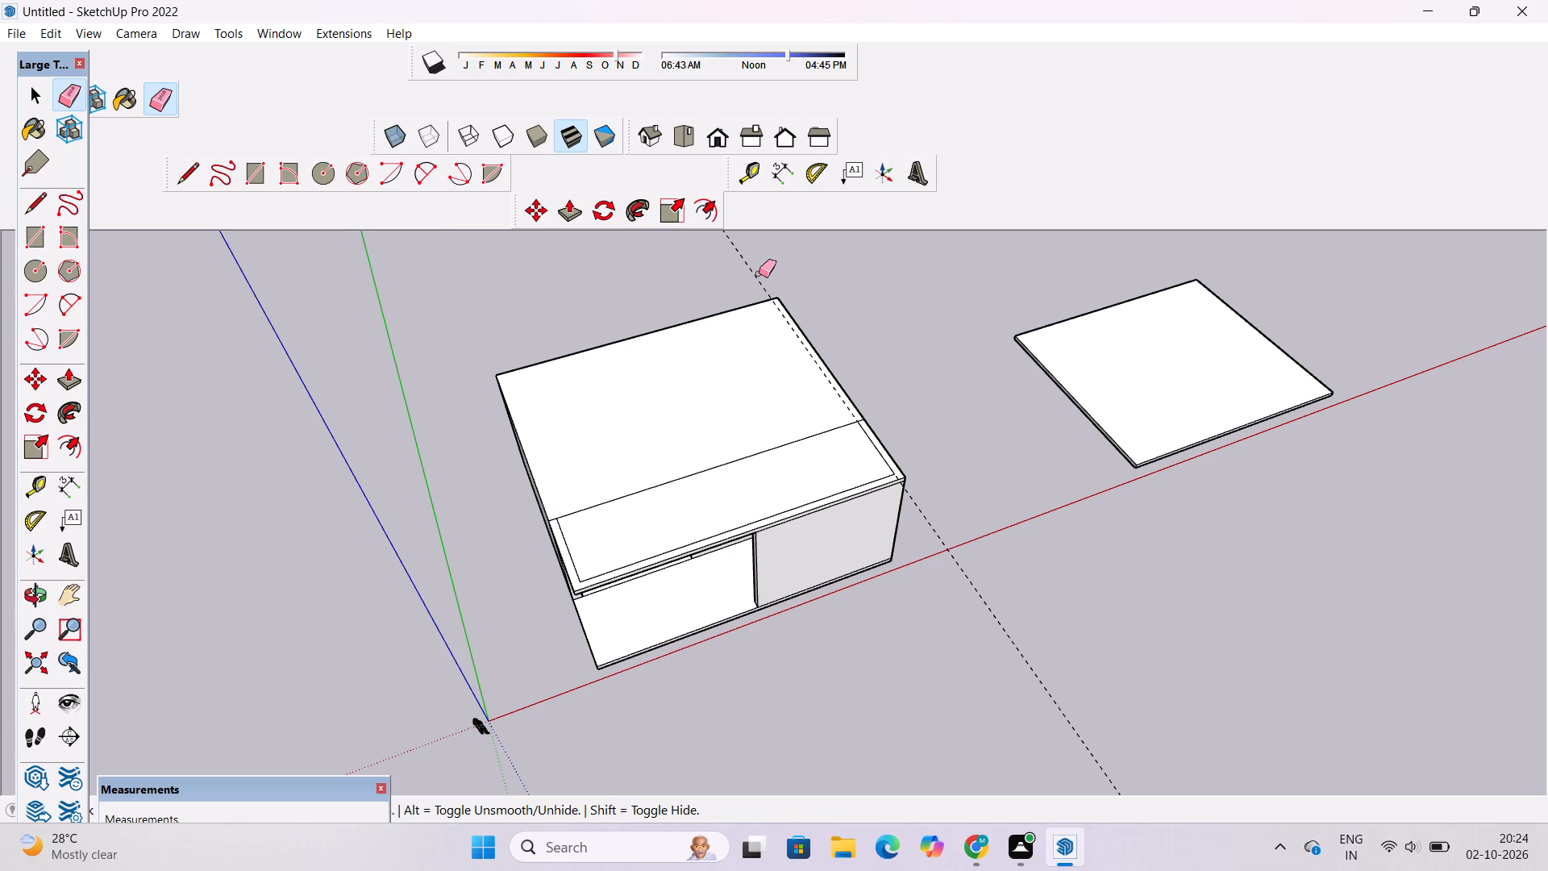
{"action": "left_click_drag", "start_coordinate": [759, 273], "coordinate": [756, 280]}
Examine the roof slab's inset front outline and the building's front and sides from several angles and from above.
{"action": "scroll", "coordinate": [661, 319], "scroll_direction": "down", "scroll_amount": 2}
{"action": "scroll", "coordinate": [661, 319], "scroll_direction": "up", "scroll_amount": 2}
{"action": "scroll", "coordinate": [661, 319], "scroll_direction": "down", "scroll_amount": 1}
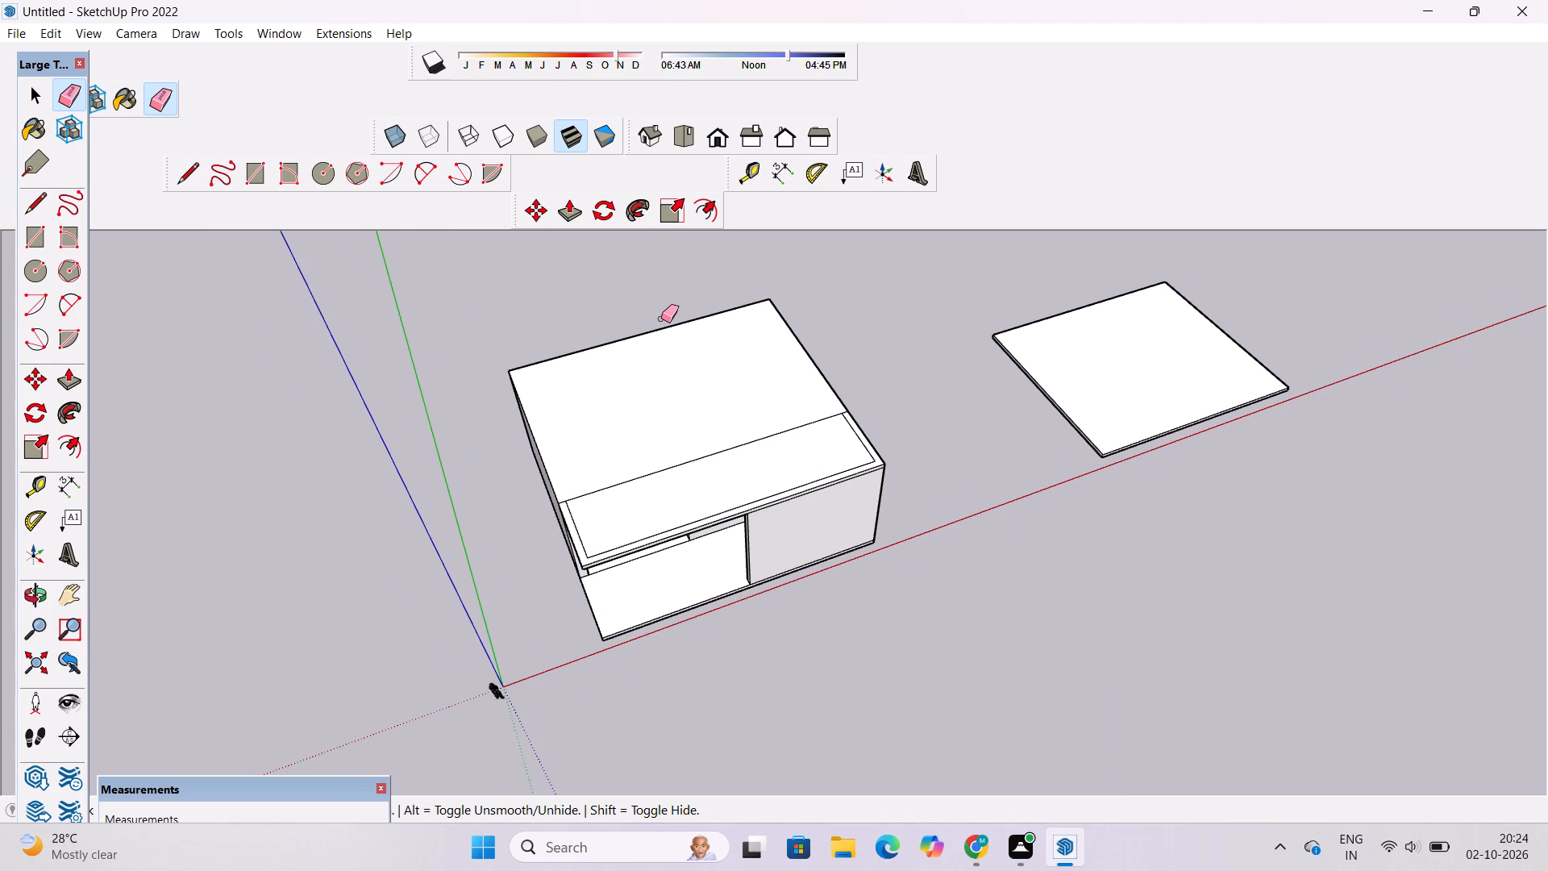
{"action": "scroll", "coordinate": [661, 319], "scroll_direction": "down", "scroll_amount": 1}
{"action": "key", "text": "space"}
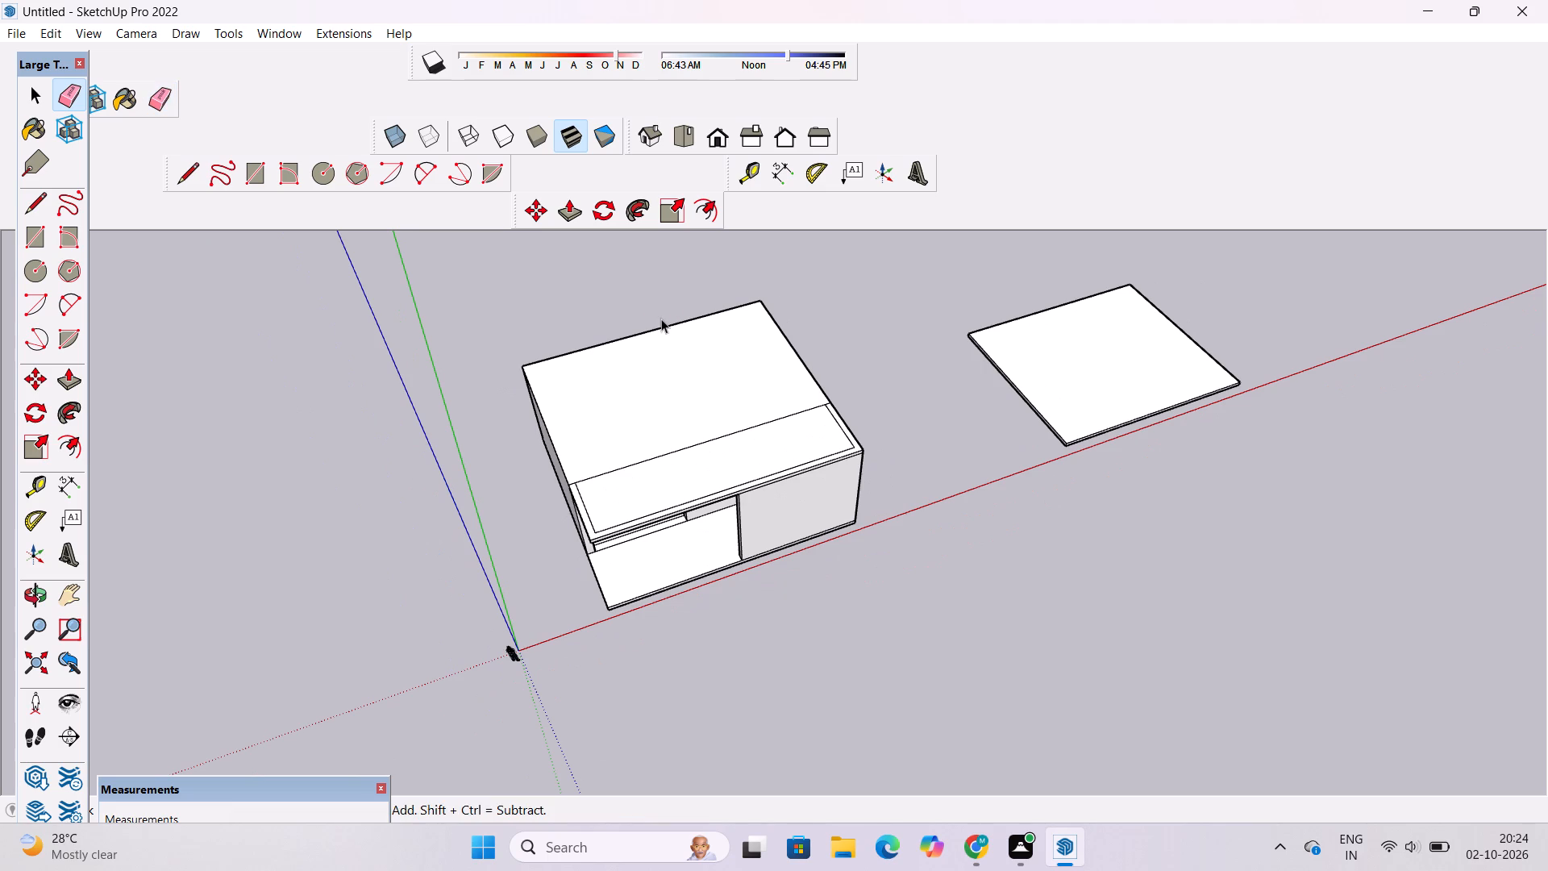
{"action": "type", "text": "o"}
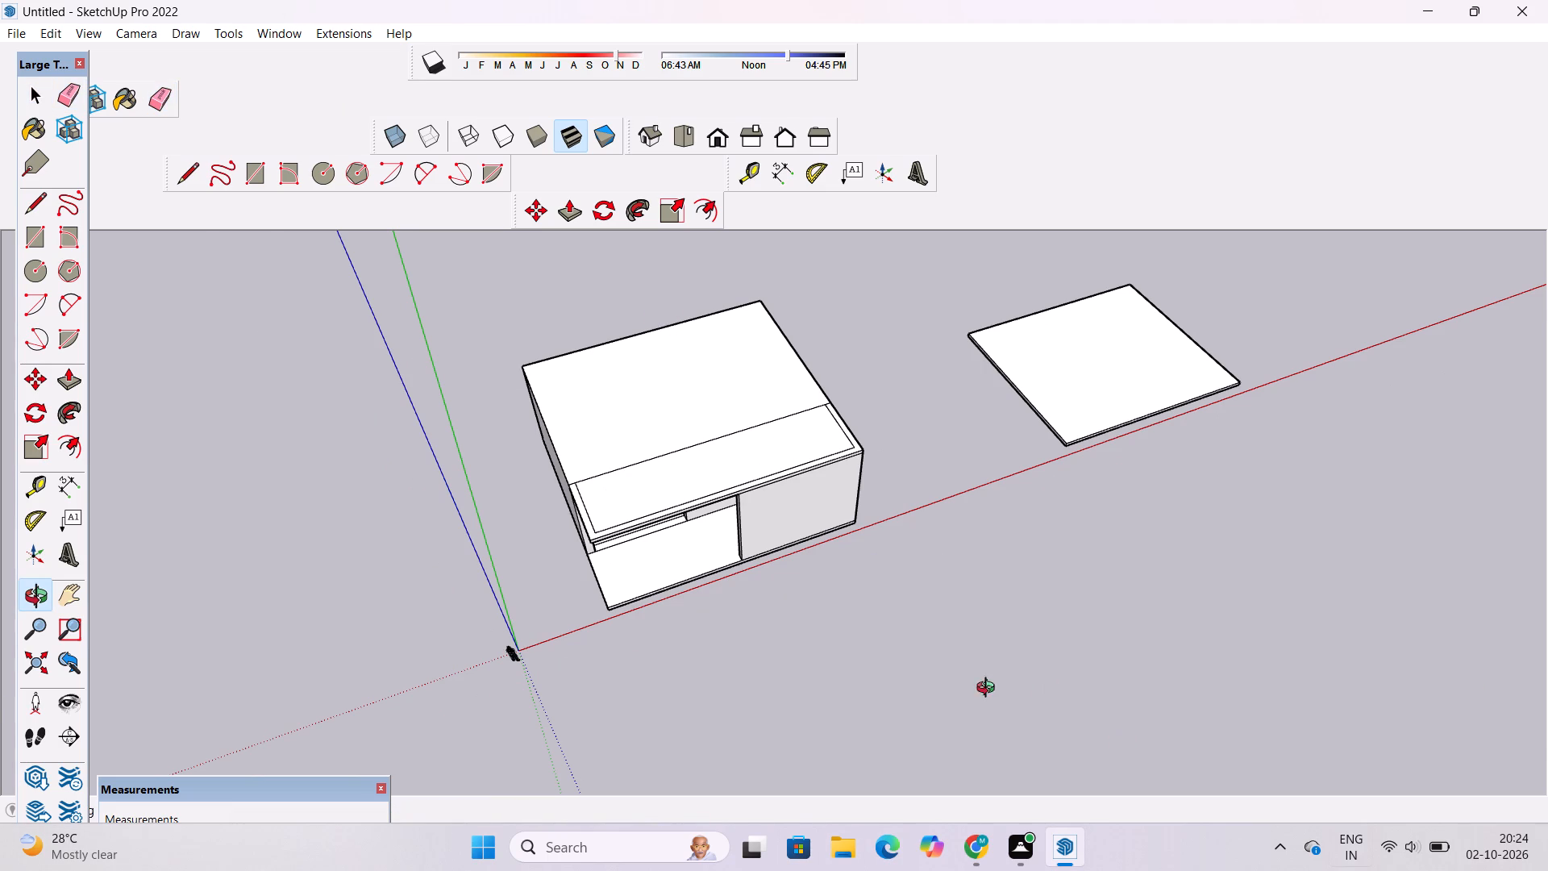
{"action": "scroll", "coordinate": [897, 581], "scroll_direction": "down", "scroll_amount": 5}
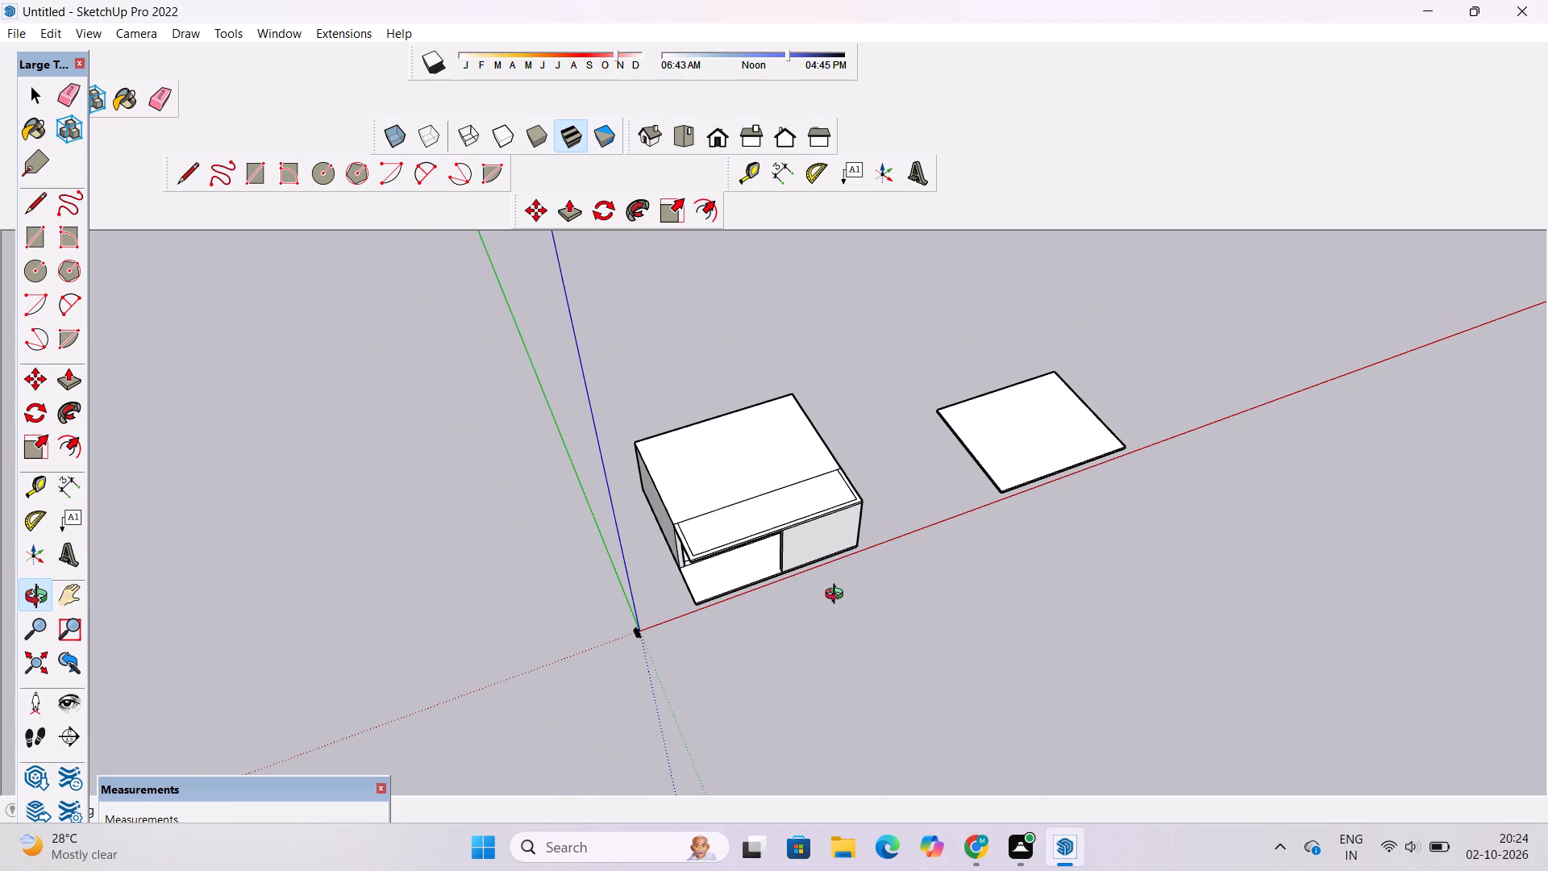
{"action": "scroll", "coordinate": [811, 528], "scroll_direction": "up", "scroll_amount": 10}
{"action": "left_click_drag", "start_coordinate": [723, 555], "coordinate": [1005, 465], "text": "shift"}
{"action": "left_click_drag", "start_coordinate": [986, 486], "coordinate": [964, 306]}
{"action": "scroll", "coordinate": [943, 332], "scroll_direction": "down", "scroll_amount": 2}
{"action": "left_click_drag", "start_coordinate": [1007, 339], "coordinate": [924, 429], "text": "shift"}
{"action": "scroll", "coordinate": [923, 429], "scroll_direction": "up", "scroll_amount": 1}
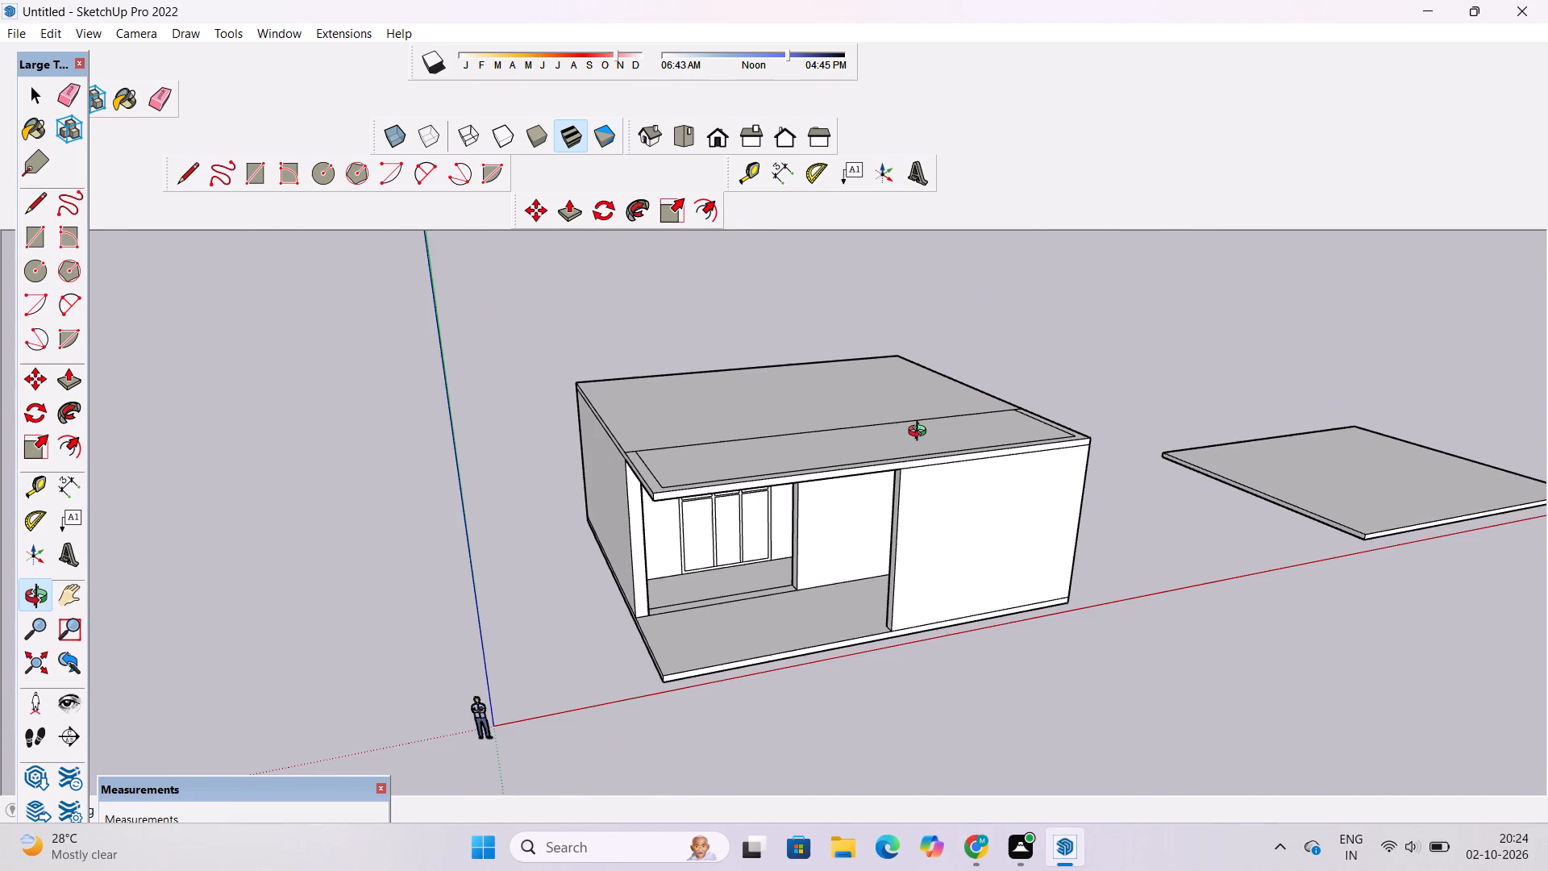
{"action": "scroll", "coordinate": [917, 440], "scroll_direction": "up", "scroll_amount": 1}
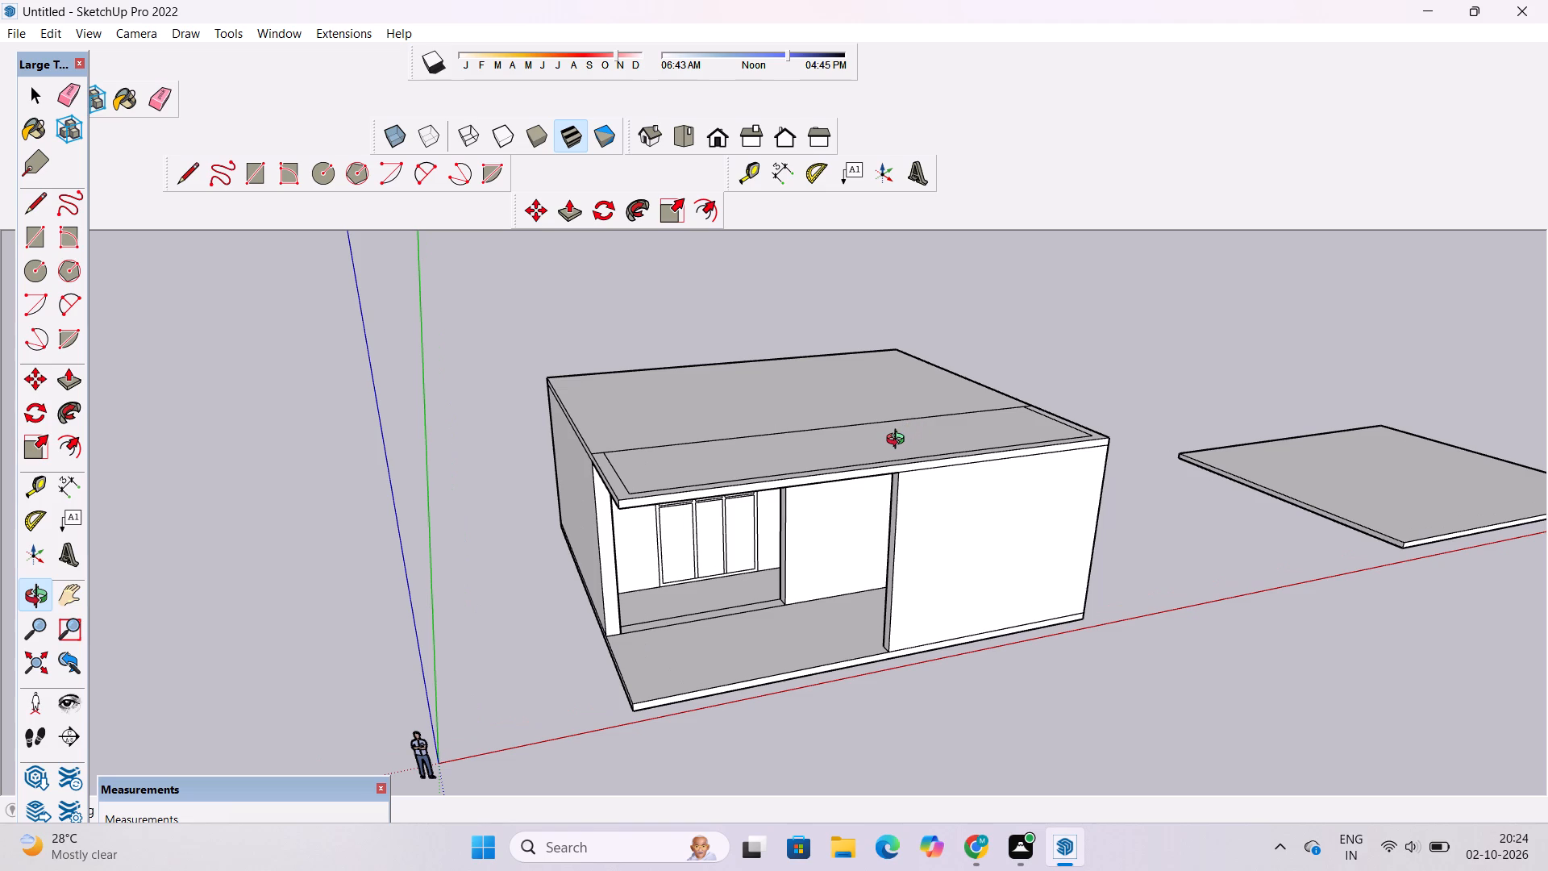
{"action": "scroll", "coordinate": [896, 443], "scroll_direction": "up", "scroll_amount": 1}
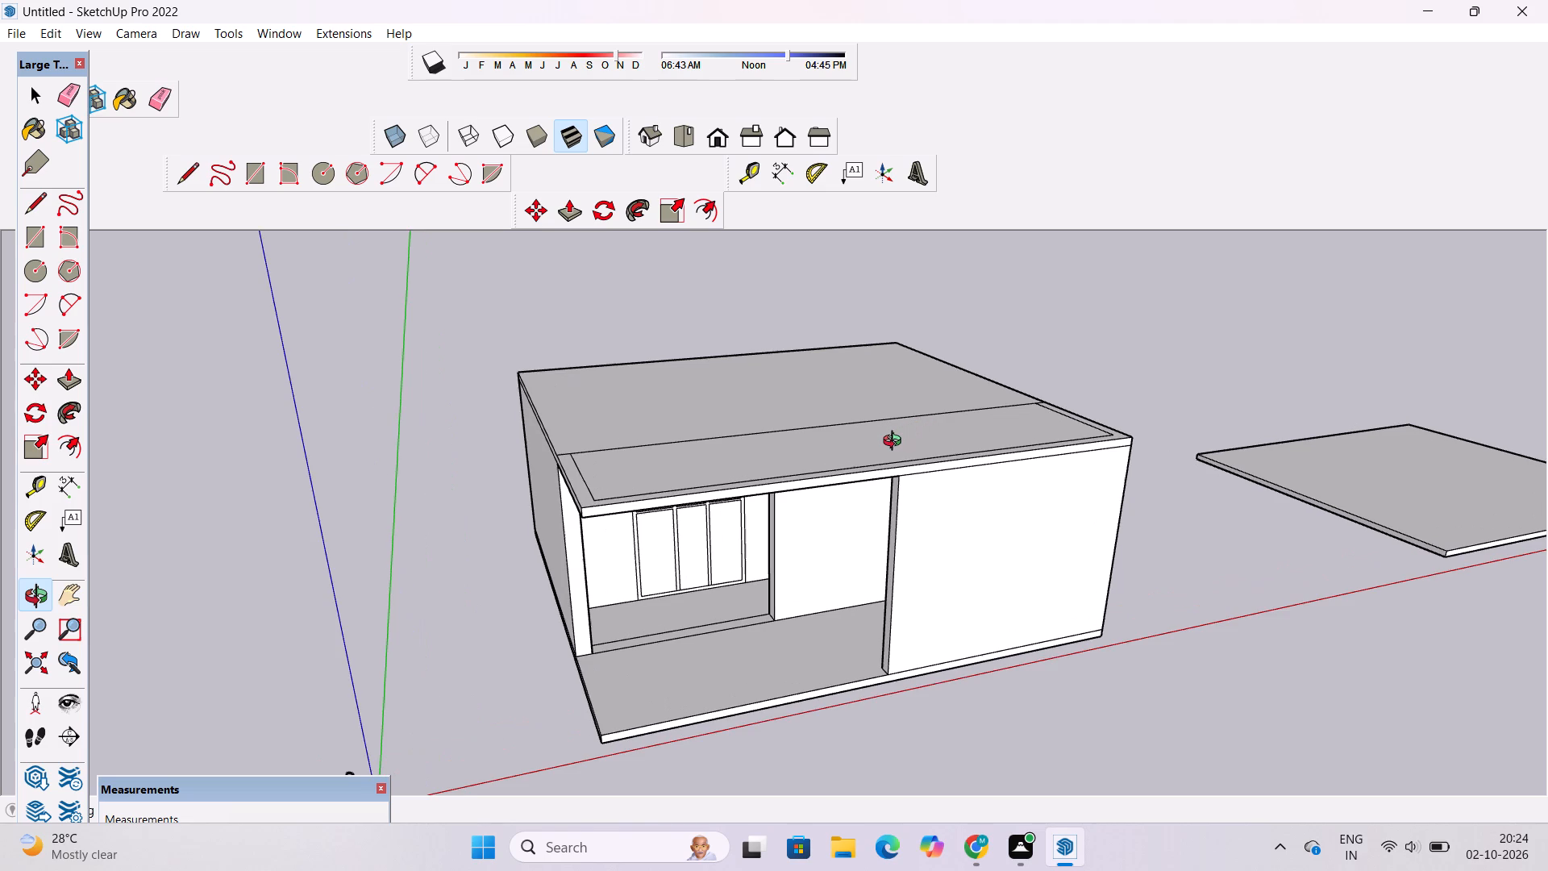
{"action": "scroll", "coordinate": [855, 469], "scroll_direction": "down", "scroll_amount": 2}
{"action": "left_click_drag", "start_coordinate": [850, 488], "coordinate": [865, 602]}
{"action": "scroll", "coordinate": [865, 602], "scroll_direction": "up", "scroll_amount": 4}
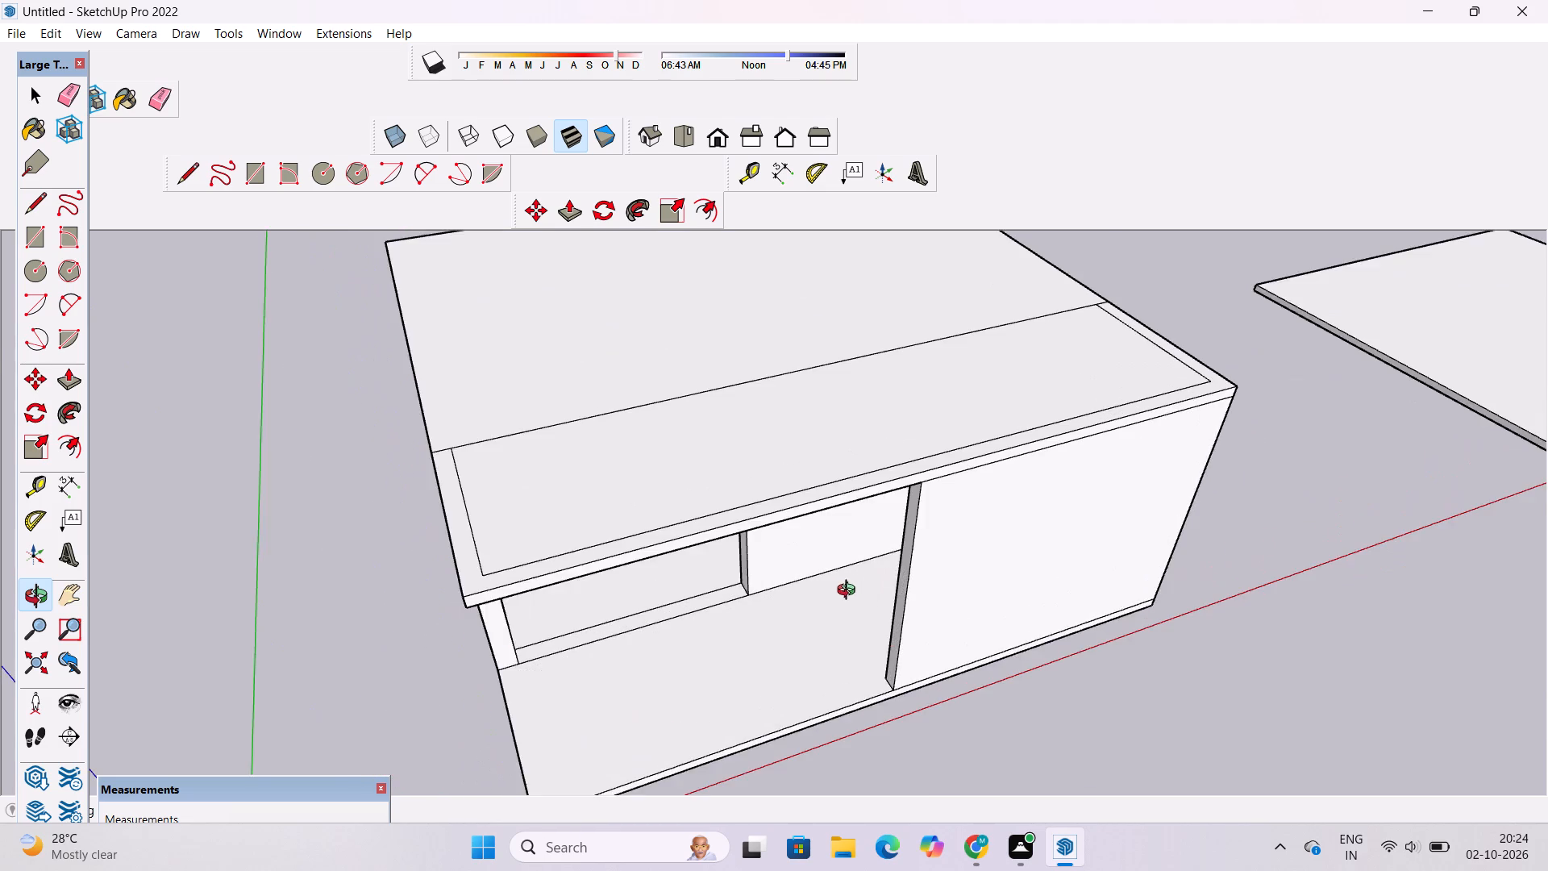
{"action": "left_click_drag", "start_coordinate": [849, 591], "coordinate": [938, 577], "text": "shift"}
{"action": "scroll", "coordinate": [468, 349], "scroll_direction": "down", "scroll_amount": 1}
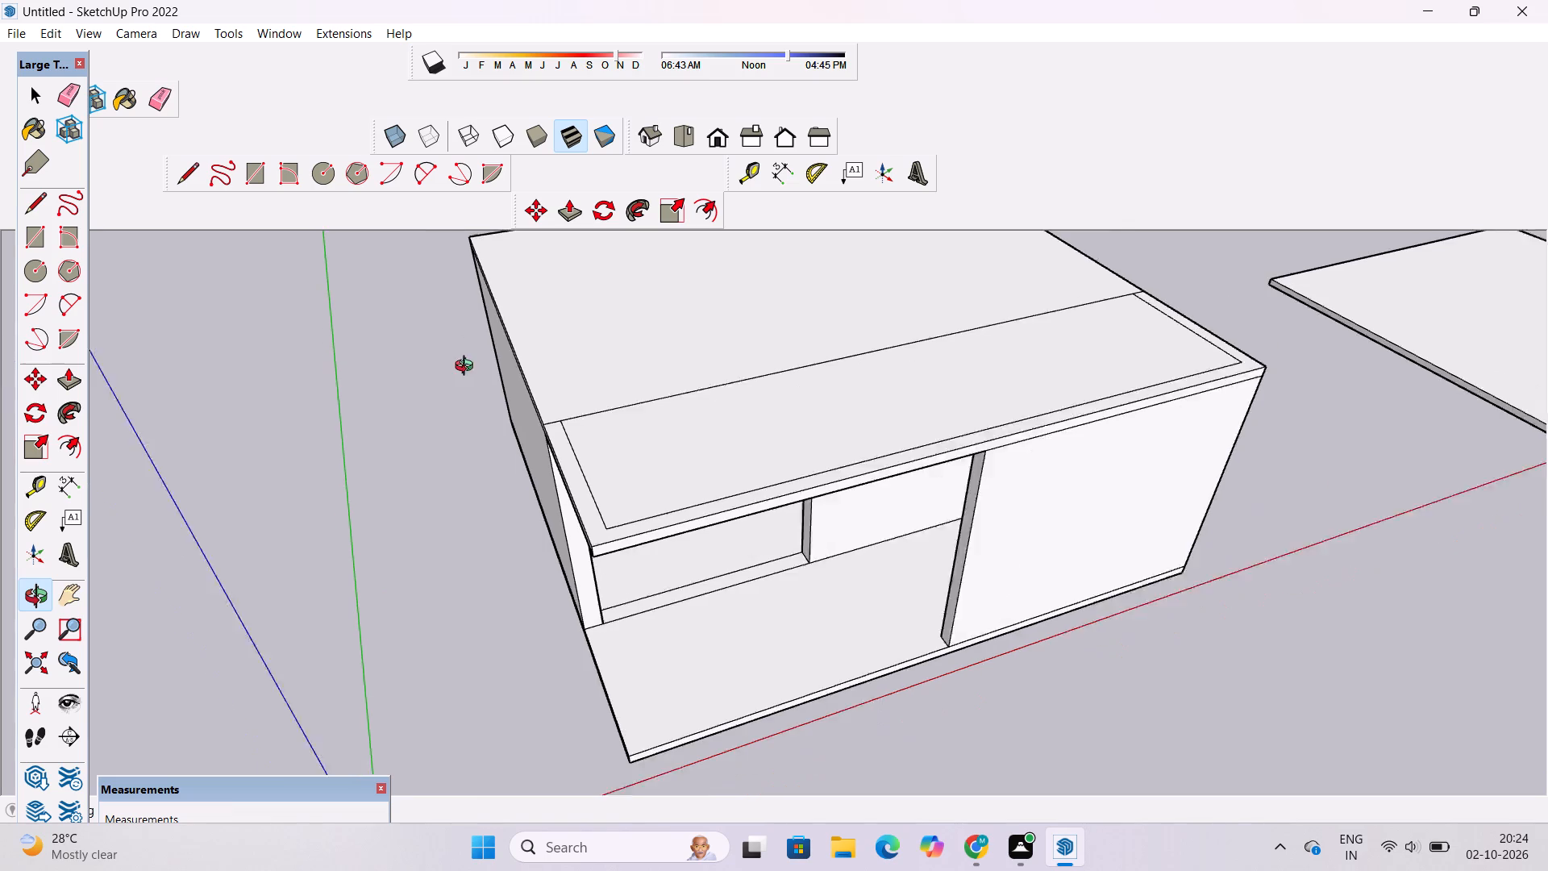
{"action": "scroll", "coordinate": [468, 368], "scroll_direction": "down", "scroll_amount": 4}
{"action": "scroll", "coordinate": [566, 436], "scroll_direction": "down", "scroll_amount": 4}
{"action": "left_click_drag", "start_coordinate": [594, 416], "coordinate": [549, 477], "text": "shift"}
{"action": "left_click_drag", "start_coordinate": [491, 527], "coordinate": [636, 528]}
{"action": "scroll", "coordinate": [585, 528], "scroll_direction": "up", "scroll_amount": 3}
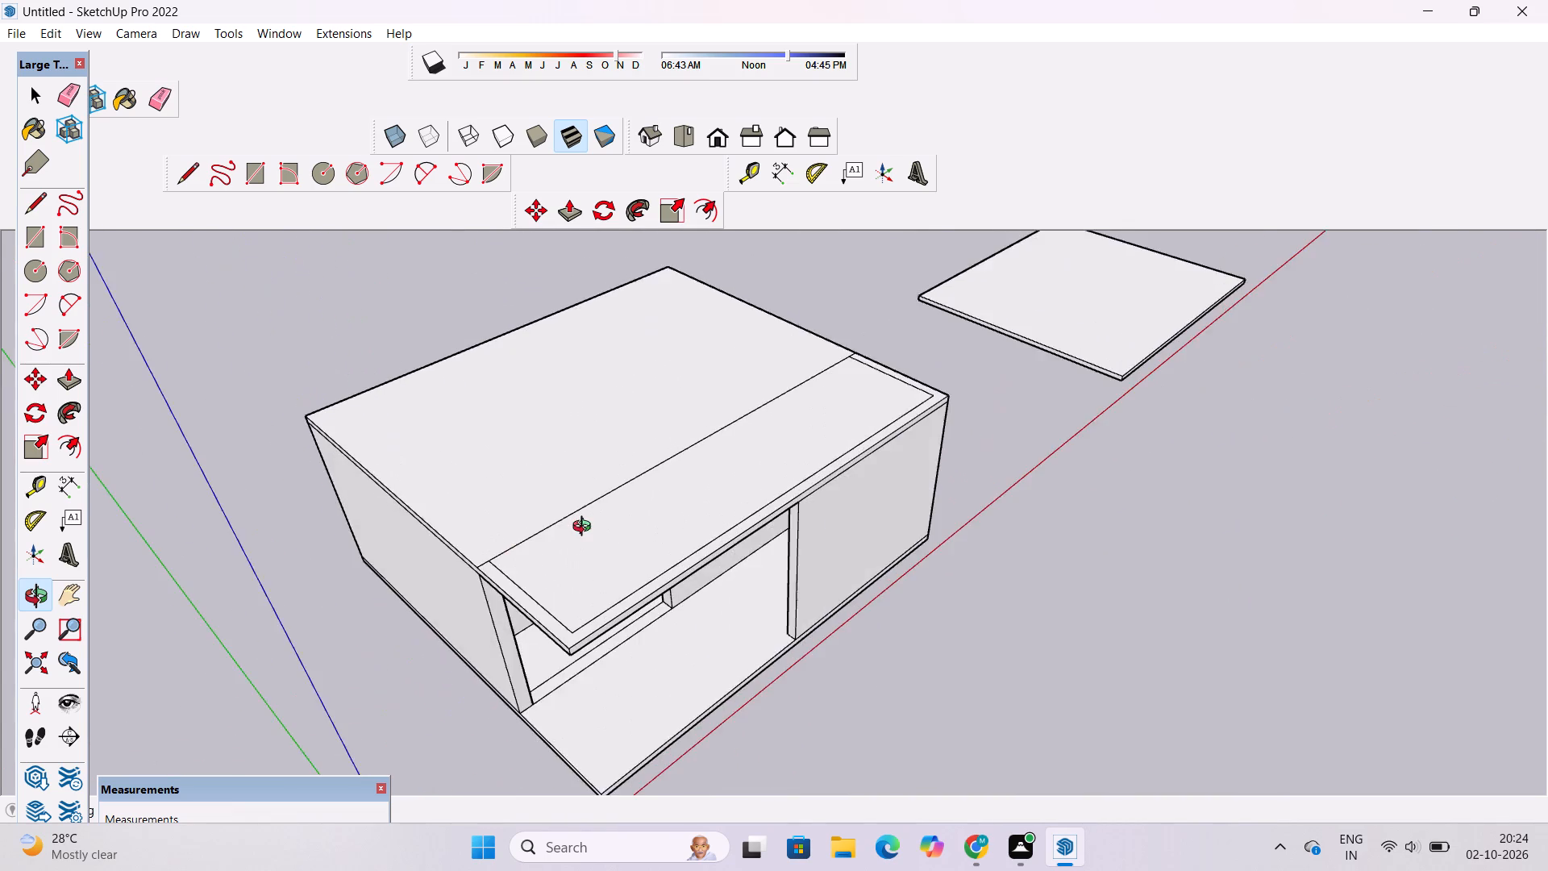
{"action": "scroll", "coordinate": [585, 528], "scroll_direction": "up", "scroll_amount": 8}
{"action": "left_click_drag", "start_coordinate": [597, 572], "coordinate": [564, 435], "text": "shift"}
{"action": "scroll", "coordinate": [562, 484], "scroll_direction": "down", "scroll_amount": 6}
{"action": "left_click_drag", "start_coordinate": [774, 421], "coordinate": [531, 506]}
{"action": "left_click_drag", "start_coordinate": [530, 506], "coordinate": [539, 606]}
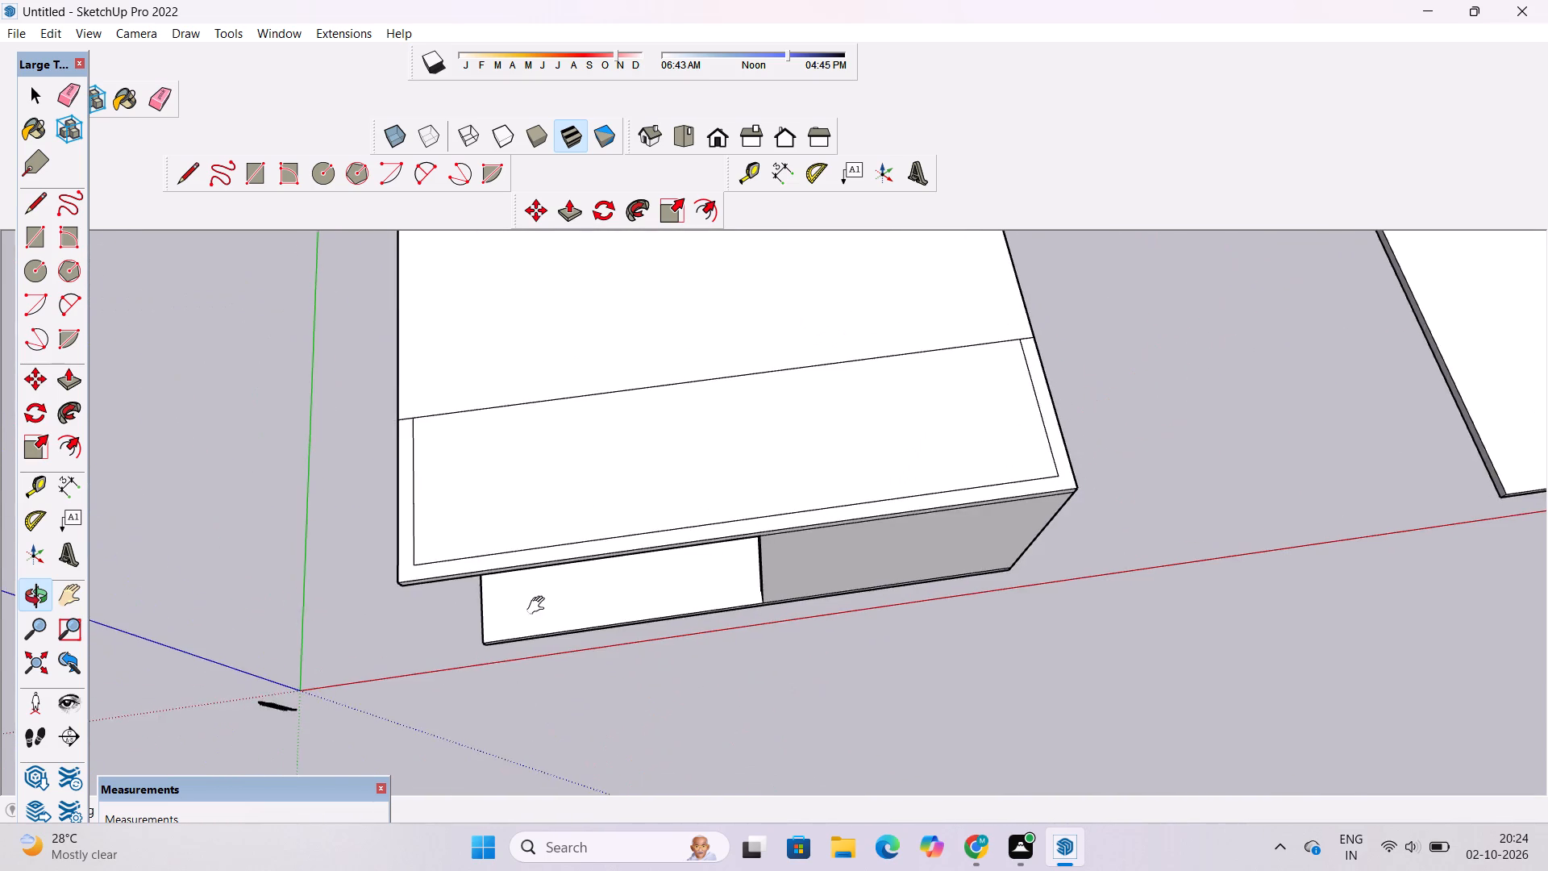
{"action": "scroll", "coordinate": [539, 598], "scroll_direction": "down", "scroll_amount": 5, "text": "shift"}
{"action": "left_click_drag", "start_coordinate": [598, 525], "coordinate": [610, 598]}
{"action": "left_click_drag", "start_coordinate": [605, 613], "coordinate": [642, 431]}
{"action": "scroll", "coordinate": [593, 535], "scroll_direction": "up", "scroll_amount": 9}
{"action": "left_click_drag", "start_coordinate": [596, 540], "coordinate": [610, 468], "text": "shift"}
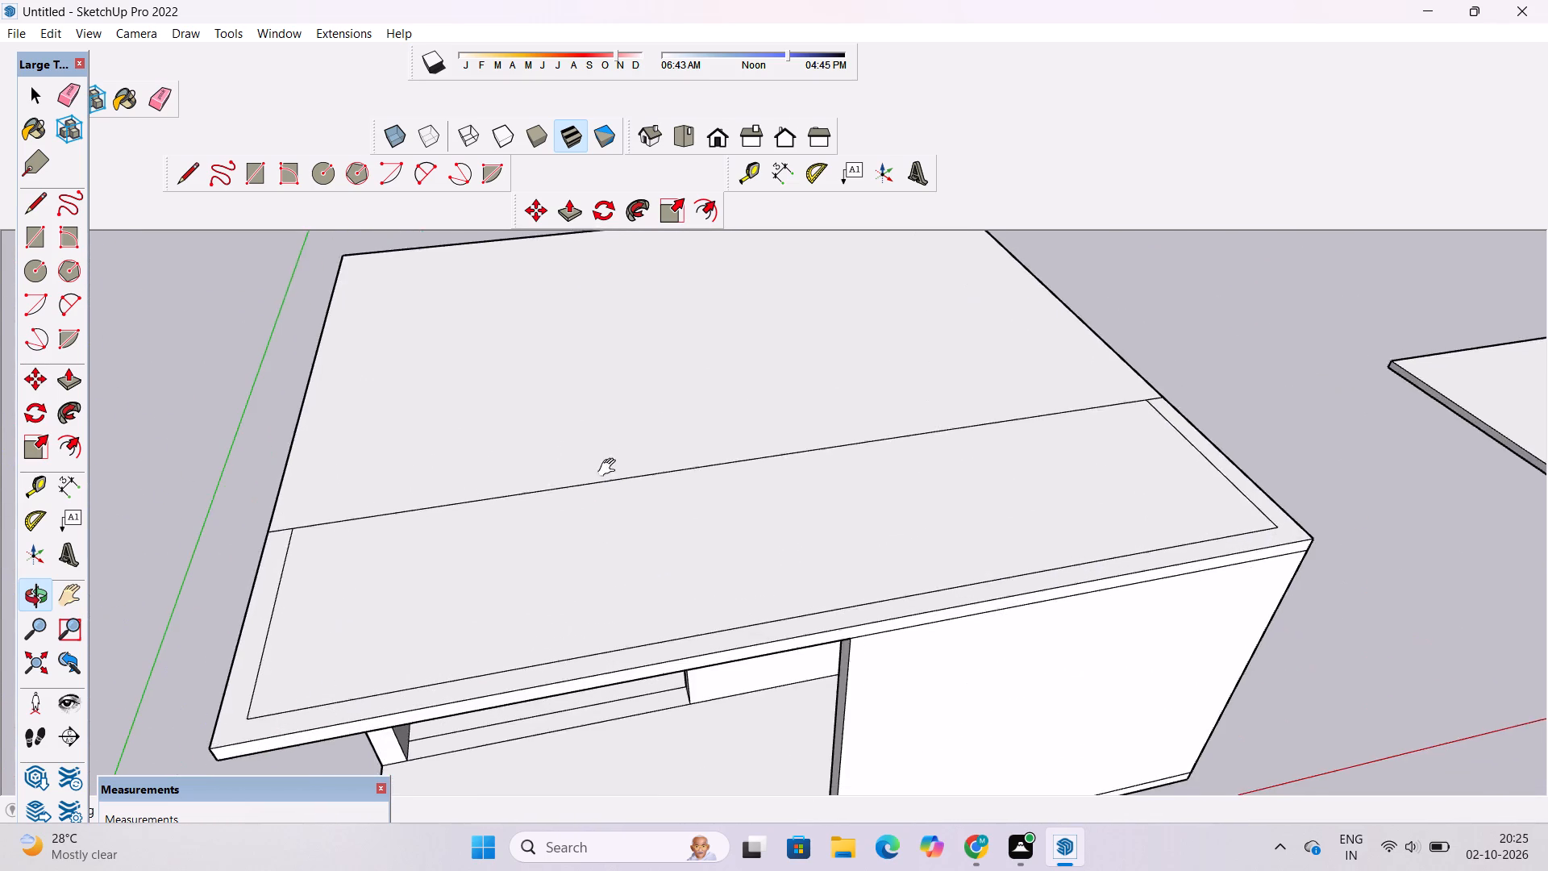
{"action": "left_click_drag", "start_coordinate": [610, 468], "coordinate": [631, 352], "text": "shift"}
{"action": "scroll", "coordinate": [630, 391], "scroll_direction": "down", "scroll_amount": 6}
{"action": "left_click_drag", "start_coordinate": [578, 448], "coordinate": [758, 389]}
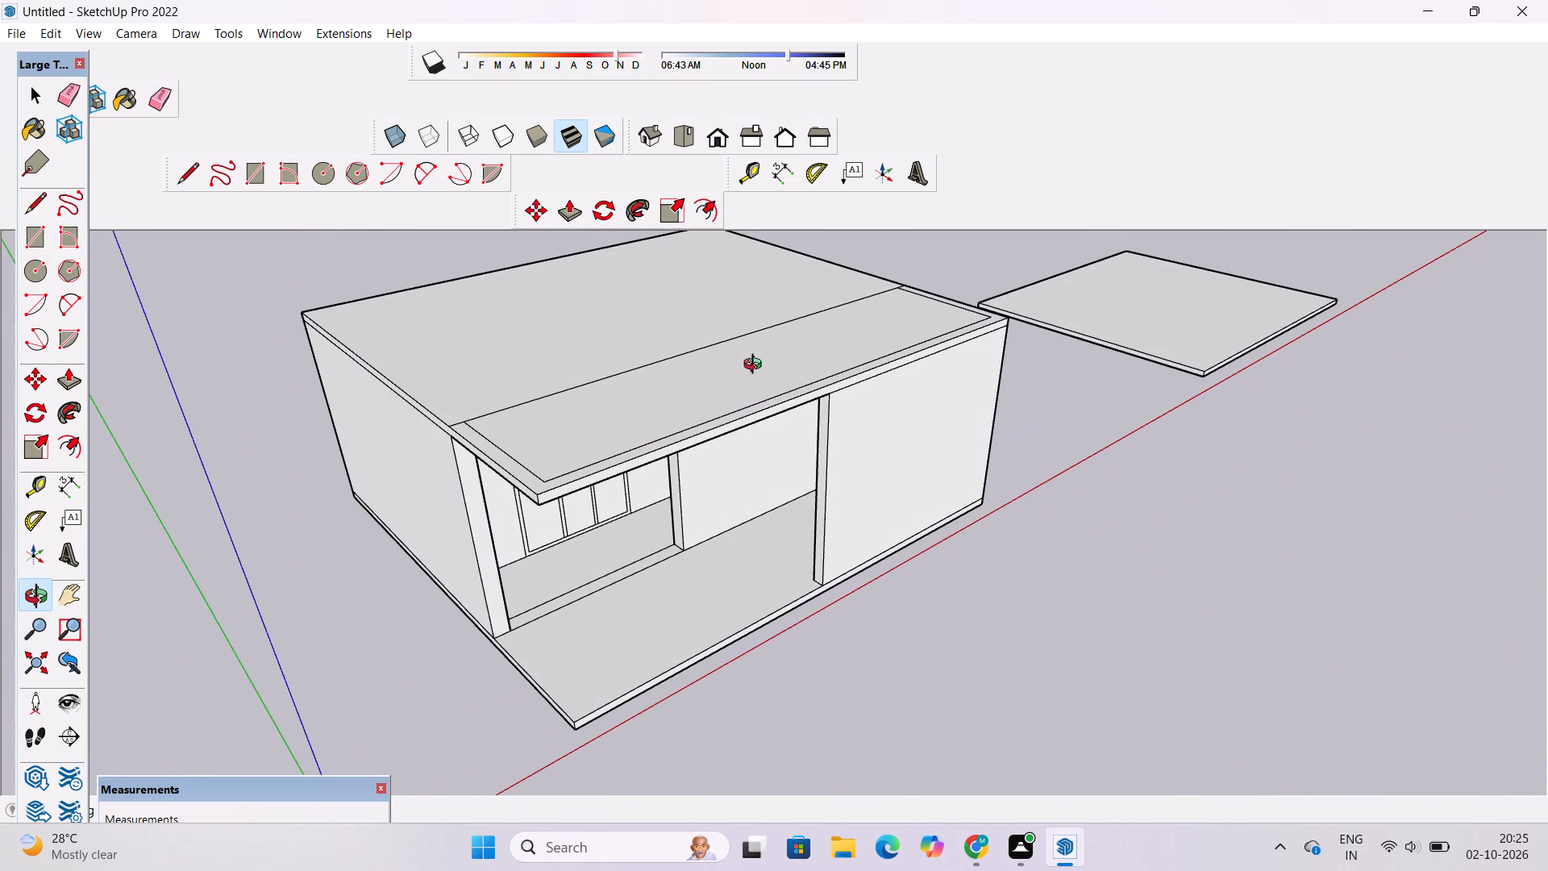
{"action": "scroll", "coordinate": [660, 464], "scroll_direction": "down", "scroll_amount": 5}
{"action": "left_click_drag", "start_coordinate": [688, 441], "coordinate": [811, 489], "text": "shift"}
{"action": "left_click_drag", "start_coordinate": [811, 489], "coordinate": [775, 657]}
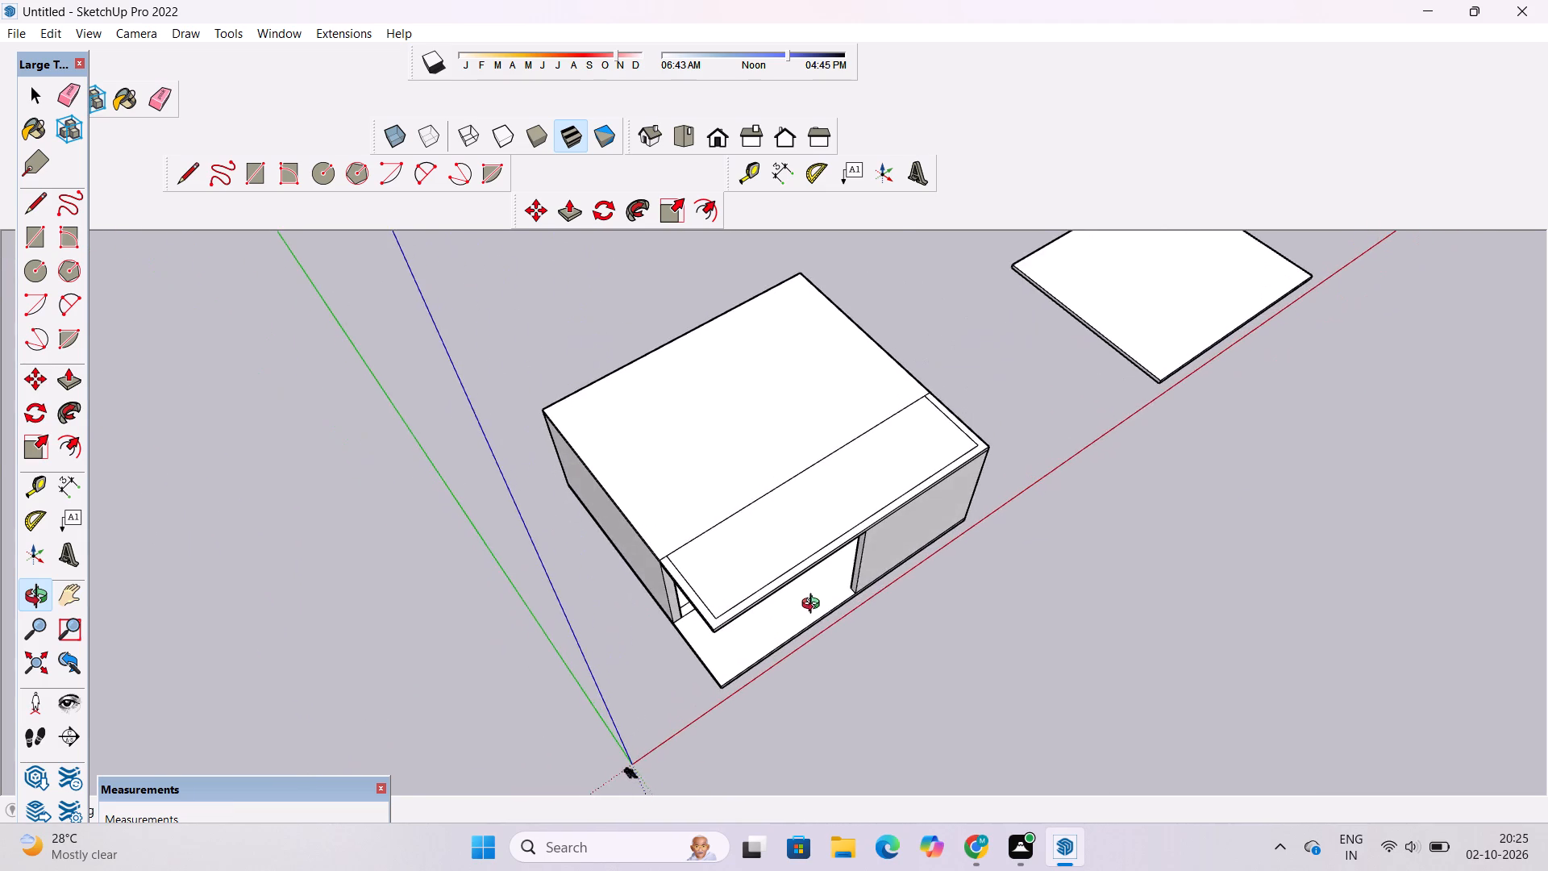
{"action": "scroll", "coordinate": [824, 591], "scroll_direction": "up", "scroll_amount": 7}
{"action": "left_click_drag", "start_coordinate": [829, 539], "coordinate": [759, 596], "text": "shift"}
{"action": "scroll", "coordinate": [796, 569], "scroll_direction": "down", "scroll_amount": 11}
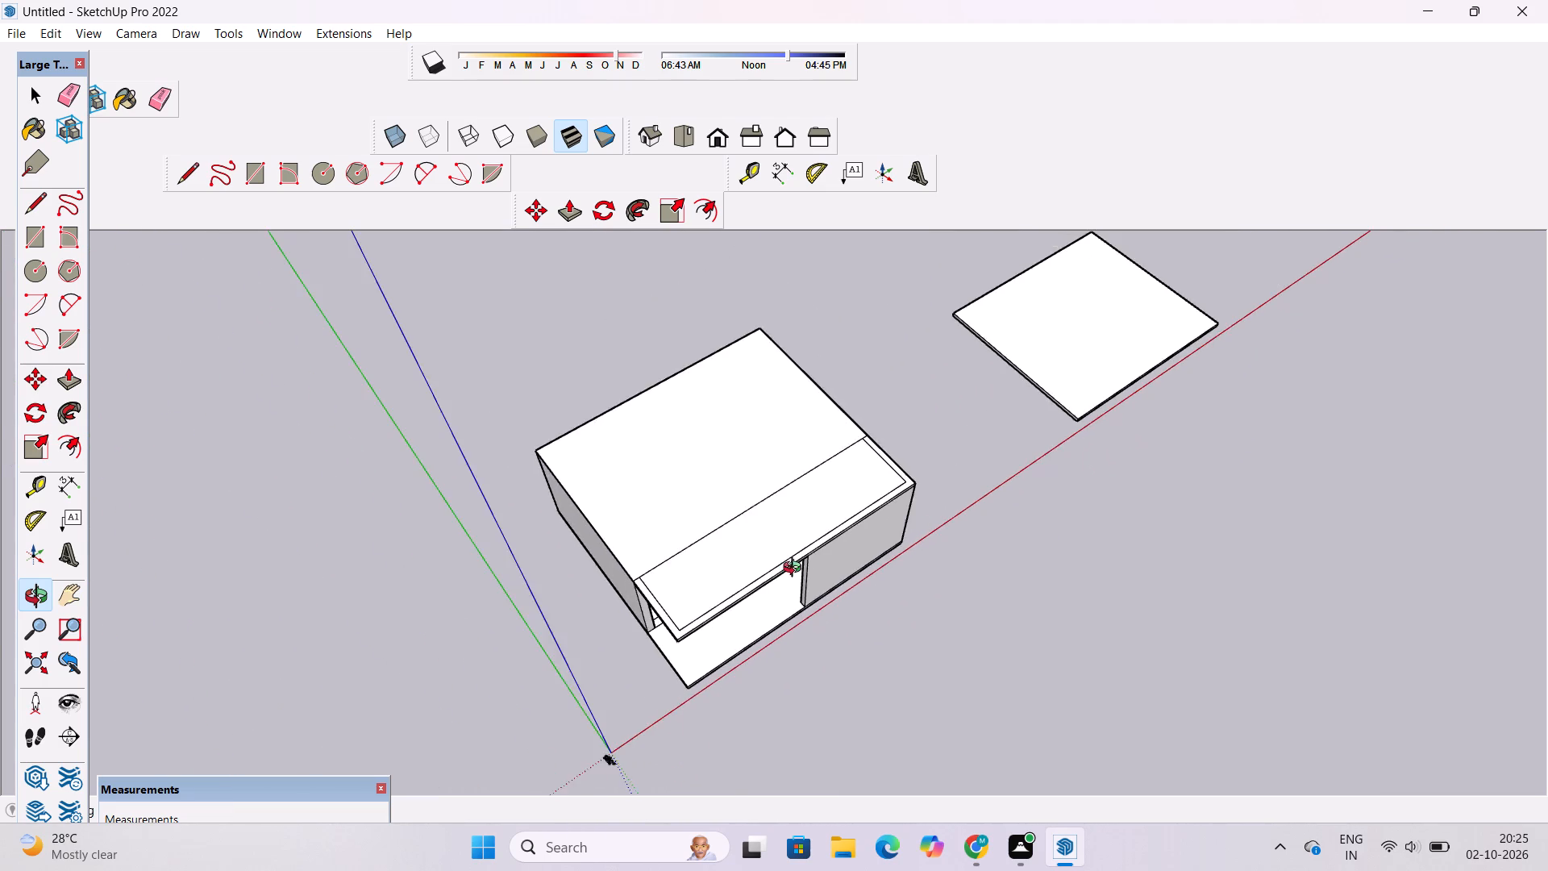
{"action": "left_click_drag", "start_coordinate": [869, 656], "coordinate": [671, 341]}
{"action": "left_click_drag", "start_coordinate": [750, 474], "coordinate": [676, 401], "text": "shift"}
{"action": "left_click_drag", "start_coordinate": [685, 390], "coordinate": [734, 665]}
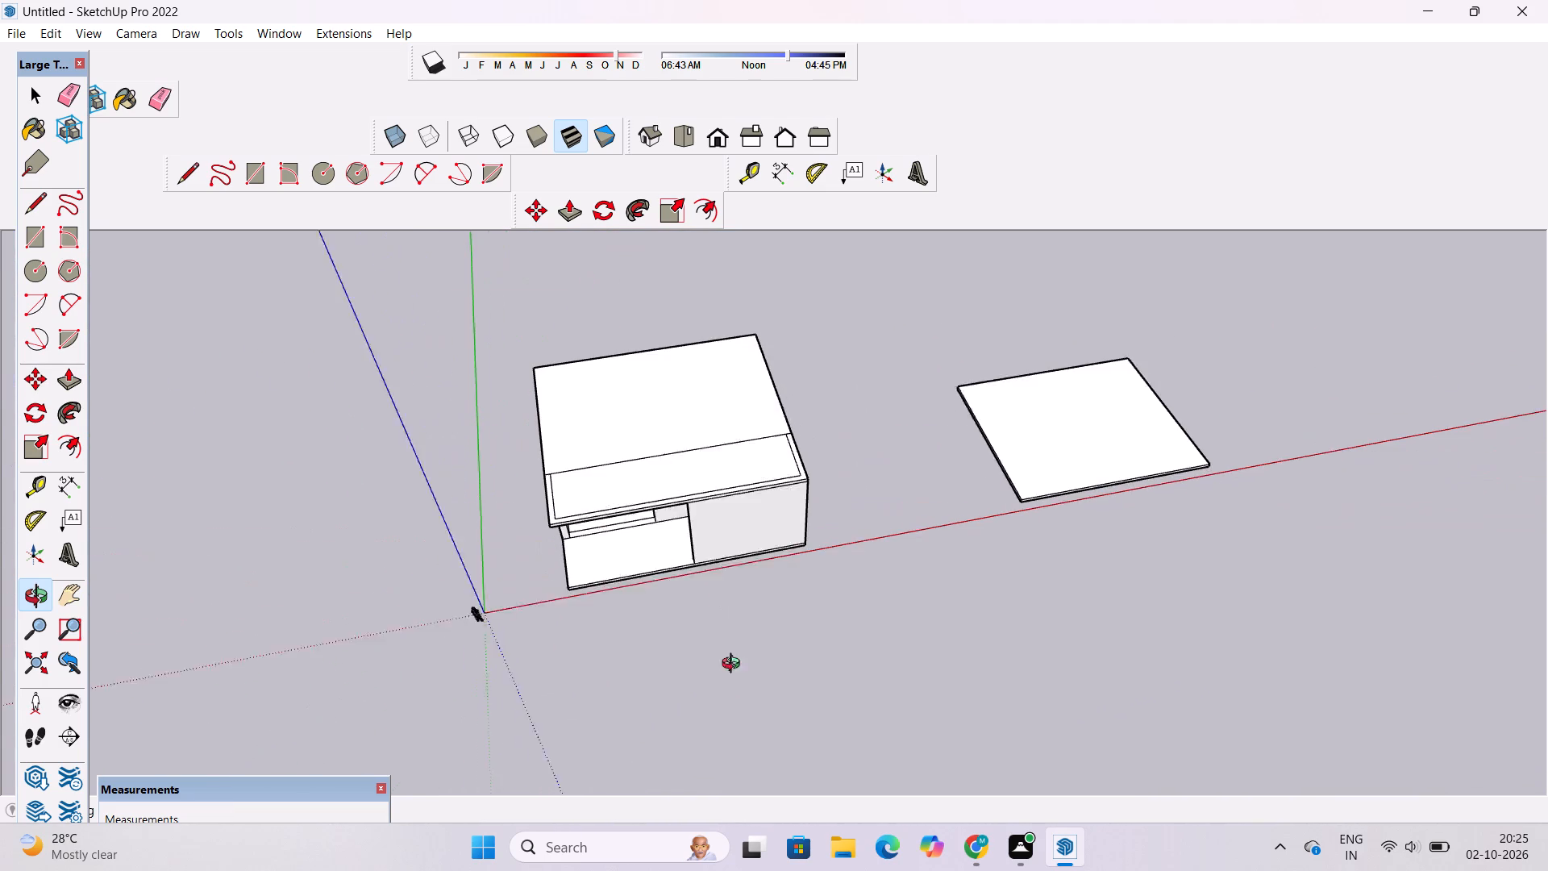
{"action": "left_click_drag", "start_coordinate": [734, 665], "coordinate": [737, 700]}
{"action": "scroll", "coordinate": [558, 523], "scroll_direction": "up", "scroll_amount": 3}
{"action": "left_click_drag", "start_coordinate": [558, 520], "coordinate": [692, 547], "text": "shift"}
{"action": "left_click_drag", "start_coordinate": [697, 547], "coordinate": [859, 501]}
{"action": "left_click_drag", "start_coordinate": [756, 464], "coordinate": [767, 509], "text": "shift"}
{"action": "left_click_drag", "start_coordinate": [750, 518], "coordinate": [754, 514]}
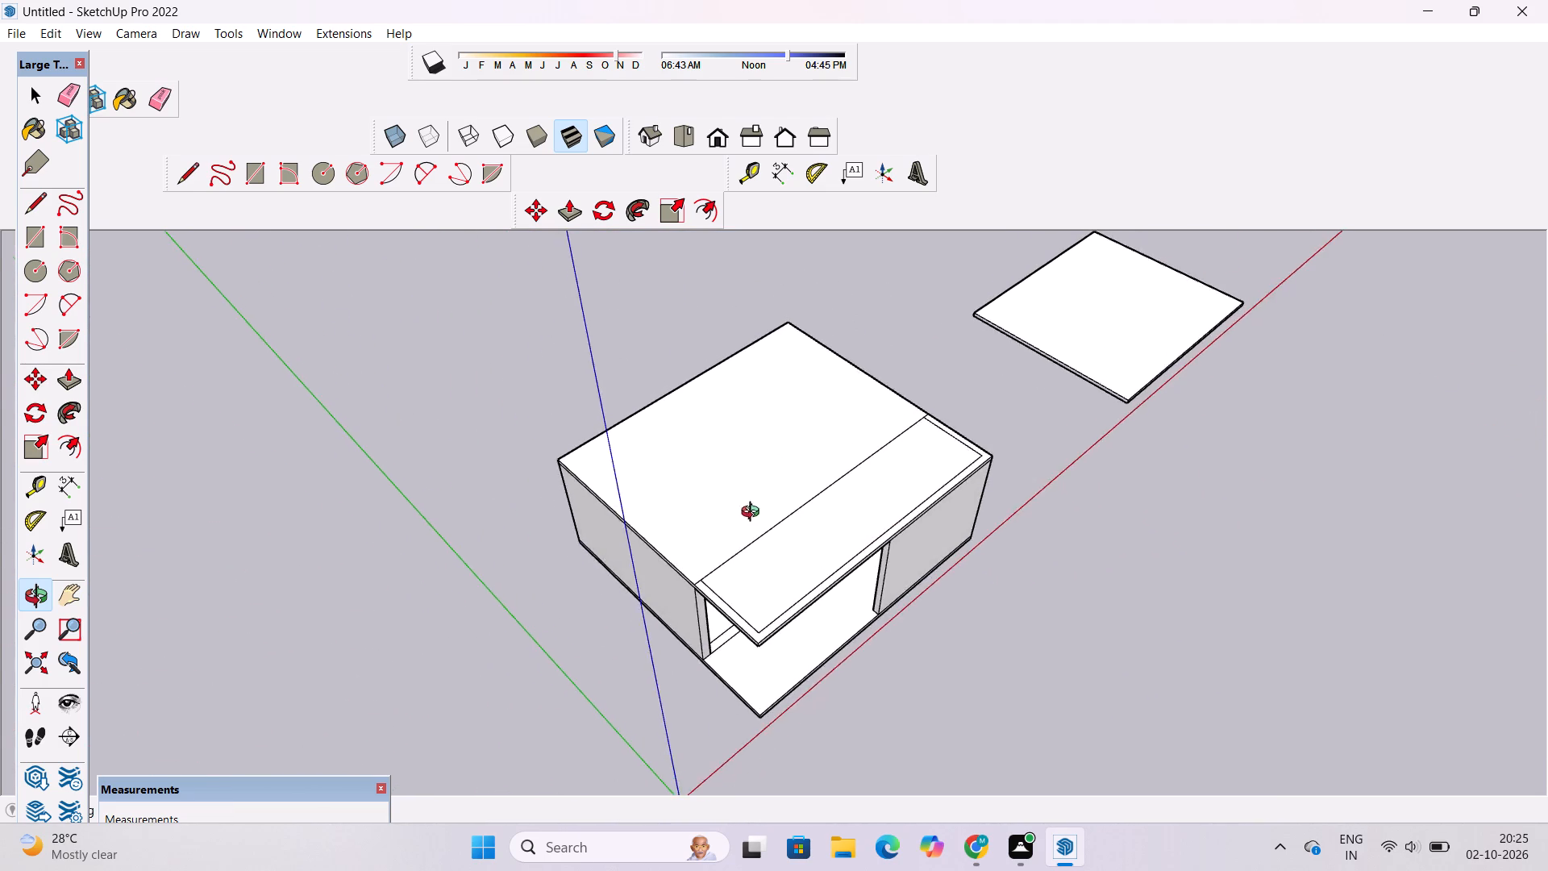
{"action": "left_click_drag", "start_coordinate": [754, 514], "coordinate": [829, 444]}
{"action": "scroll", "coordinate": [822, 447], "scroll_direction": "up", "scroll_amount": 3}
{"action": "left_click_drag", "start_coordinate": [786, 451], "coordinate": [847, 437]}
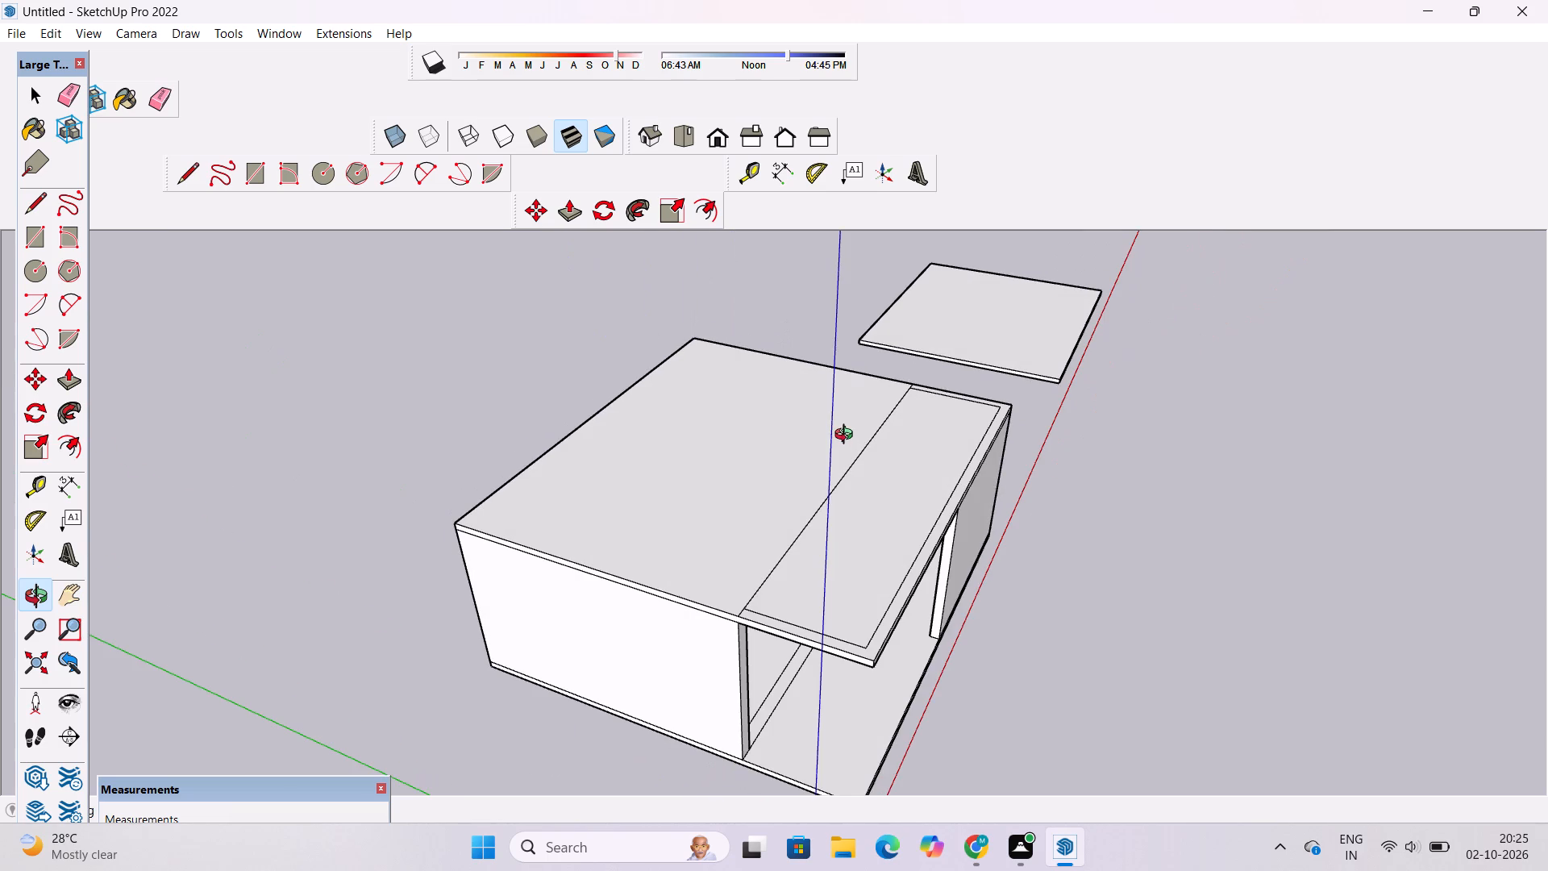
{"action": "scroll", "coordinate": [847, 436], "scroll_direction": "down", "scroll_amount": 4}
{"action": "scroll", "coordinate": [847, 435], "scroll_direction": "up", "scroll_amount": 3}
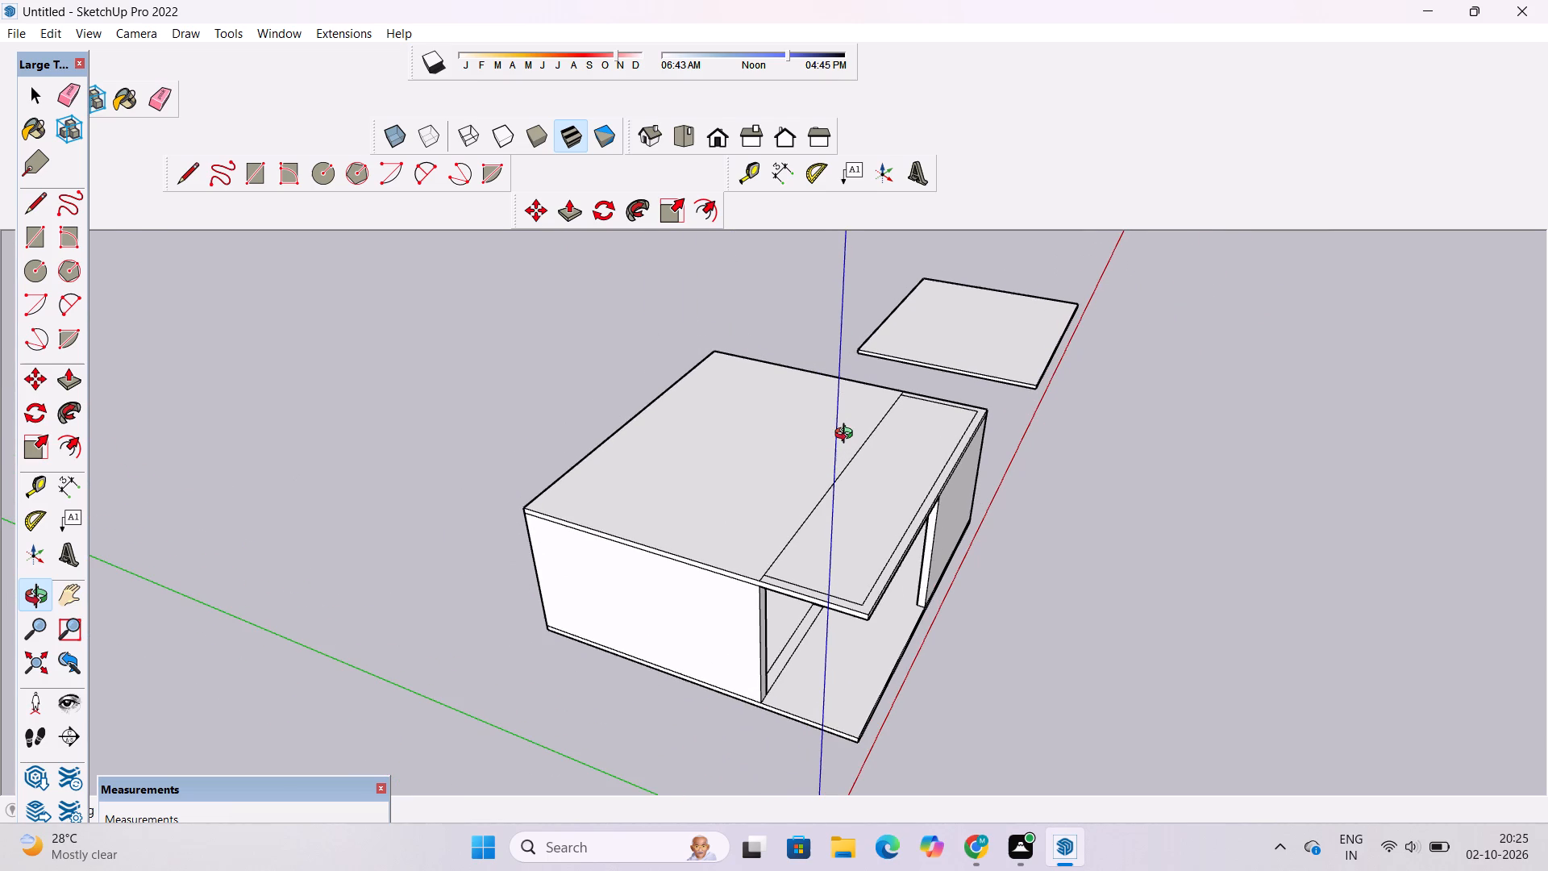
{"action": "scroll", "coordinate": [847, 435], "scroll_direction": "down", "scroll_amount": 5}
{"action": "left_click_drag", "start_coordinate": [849, 445], "coordinate": [824, 434]}
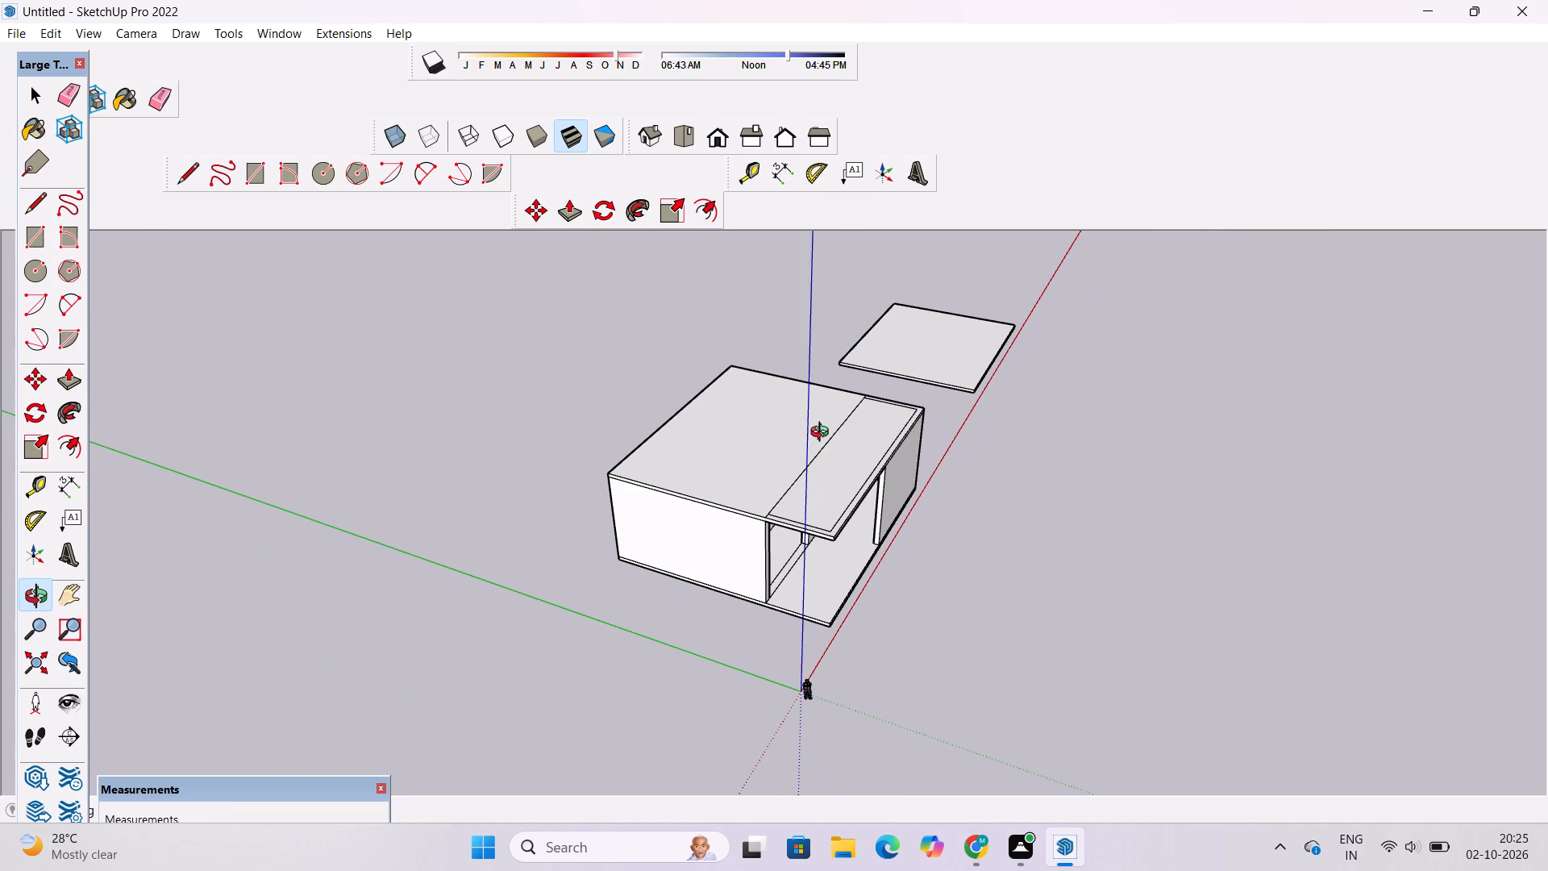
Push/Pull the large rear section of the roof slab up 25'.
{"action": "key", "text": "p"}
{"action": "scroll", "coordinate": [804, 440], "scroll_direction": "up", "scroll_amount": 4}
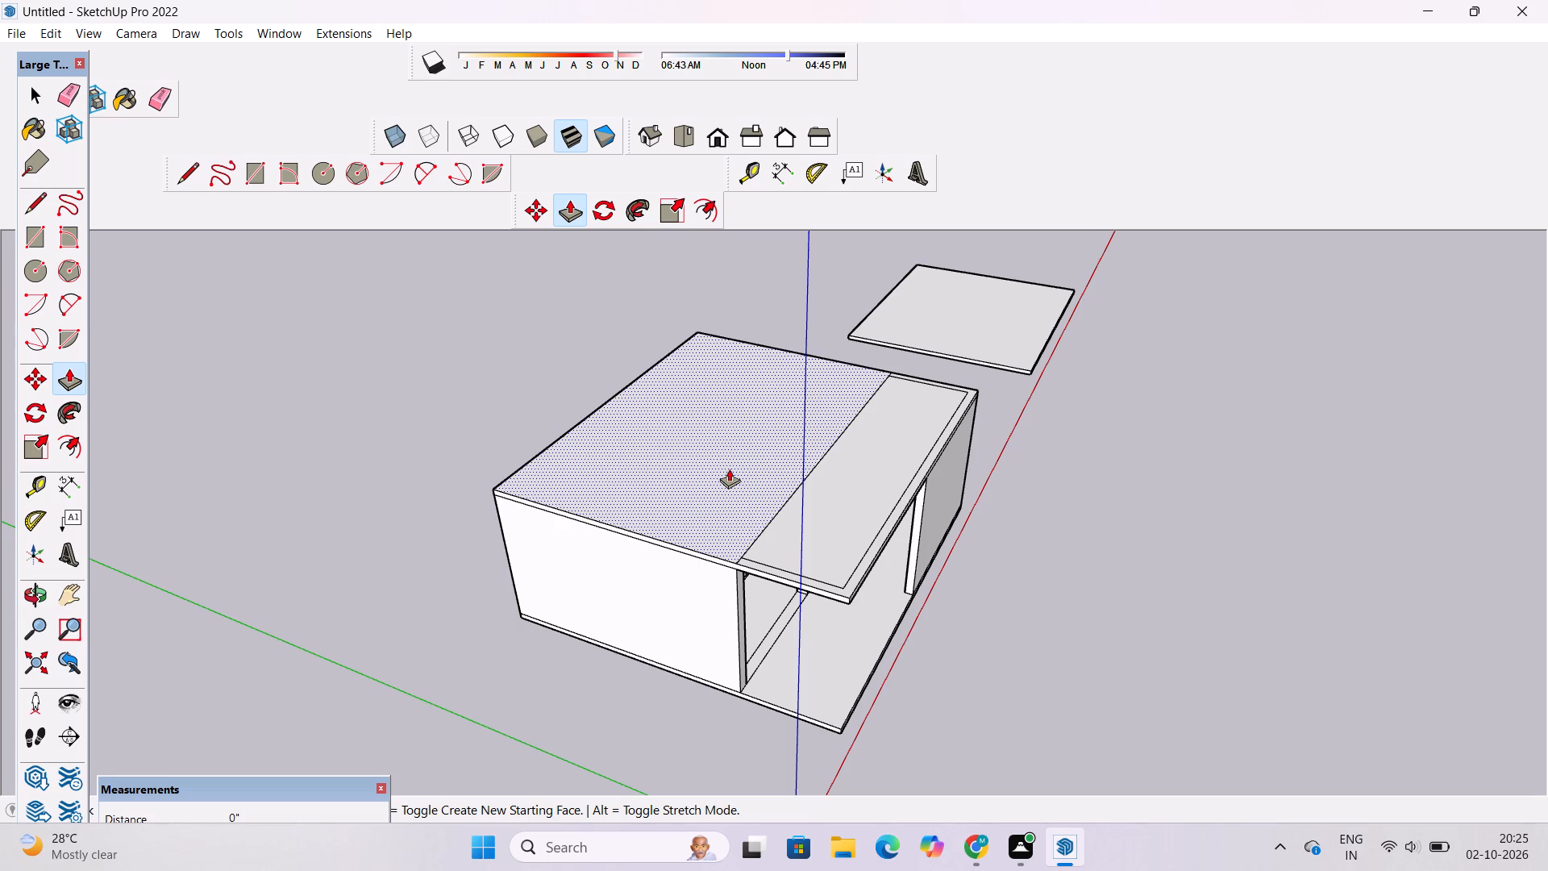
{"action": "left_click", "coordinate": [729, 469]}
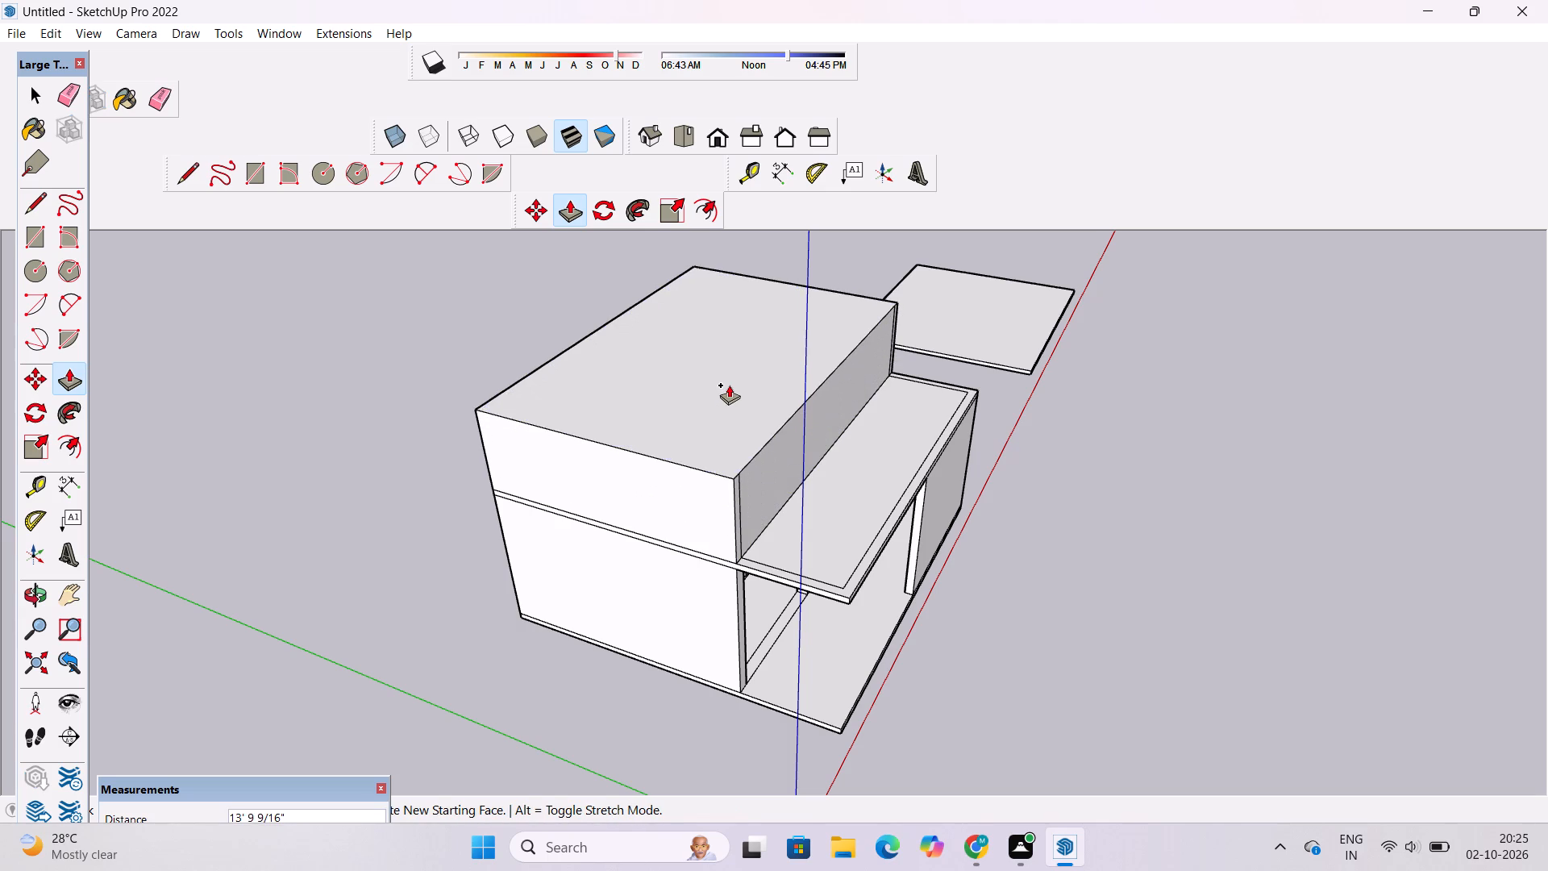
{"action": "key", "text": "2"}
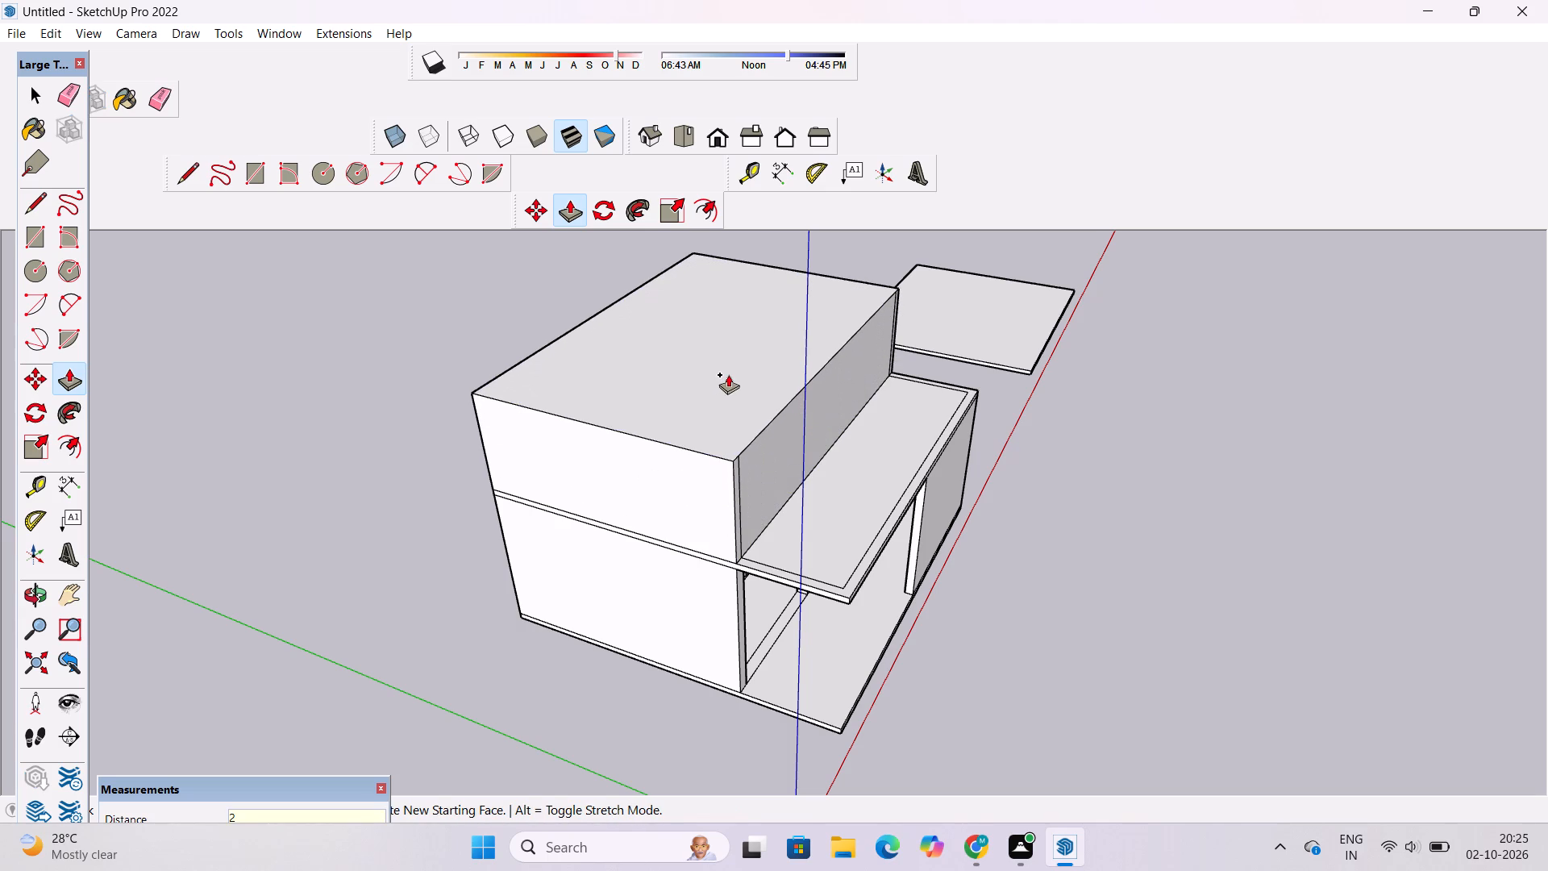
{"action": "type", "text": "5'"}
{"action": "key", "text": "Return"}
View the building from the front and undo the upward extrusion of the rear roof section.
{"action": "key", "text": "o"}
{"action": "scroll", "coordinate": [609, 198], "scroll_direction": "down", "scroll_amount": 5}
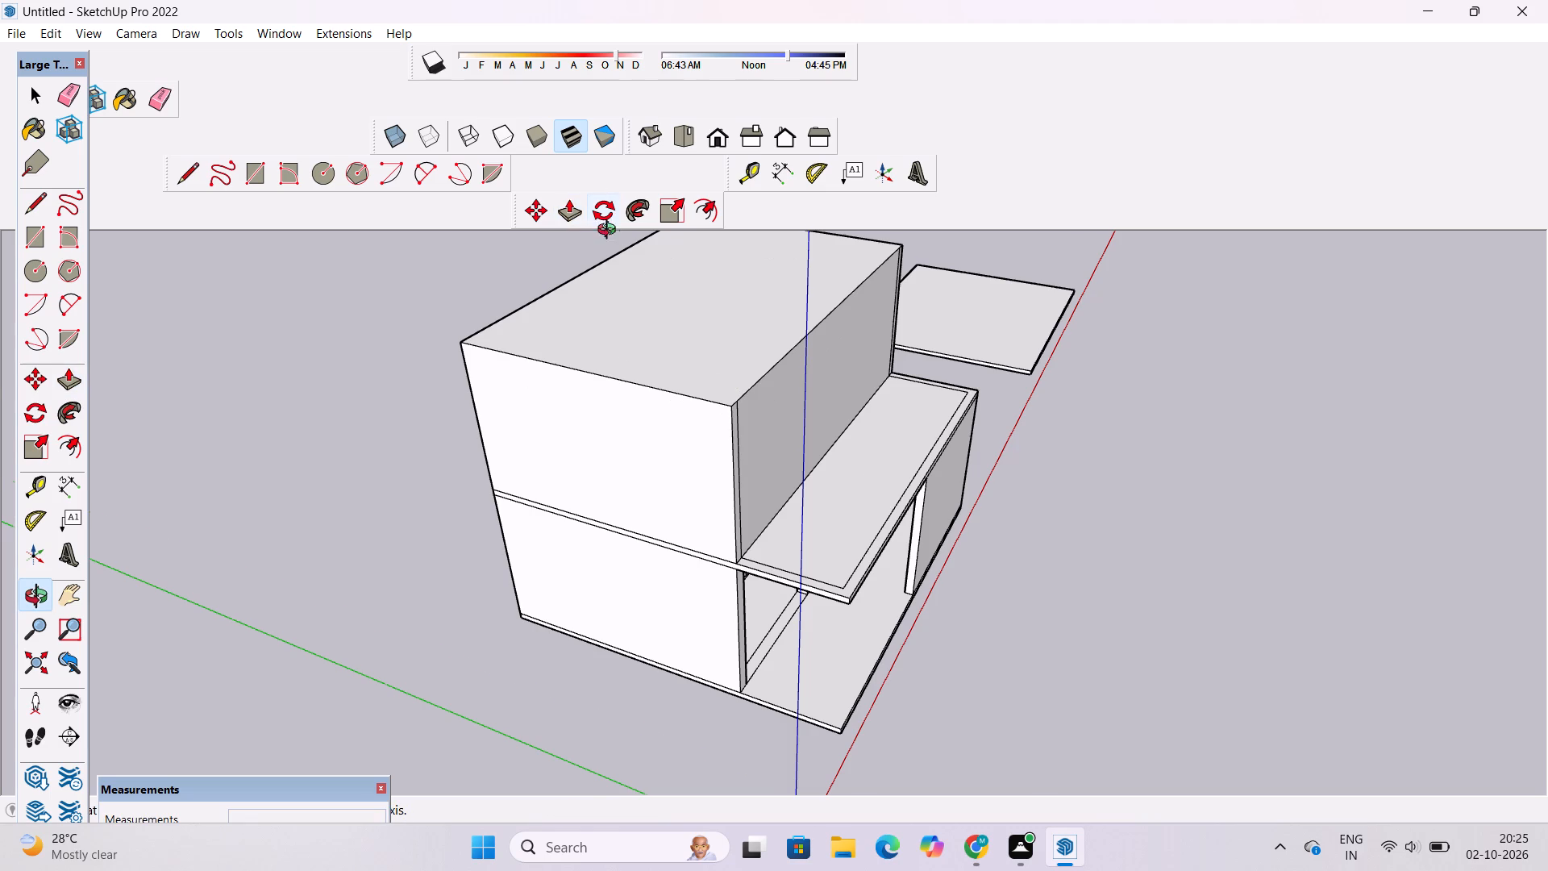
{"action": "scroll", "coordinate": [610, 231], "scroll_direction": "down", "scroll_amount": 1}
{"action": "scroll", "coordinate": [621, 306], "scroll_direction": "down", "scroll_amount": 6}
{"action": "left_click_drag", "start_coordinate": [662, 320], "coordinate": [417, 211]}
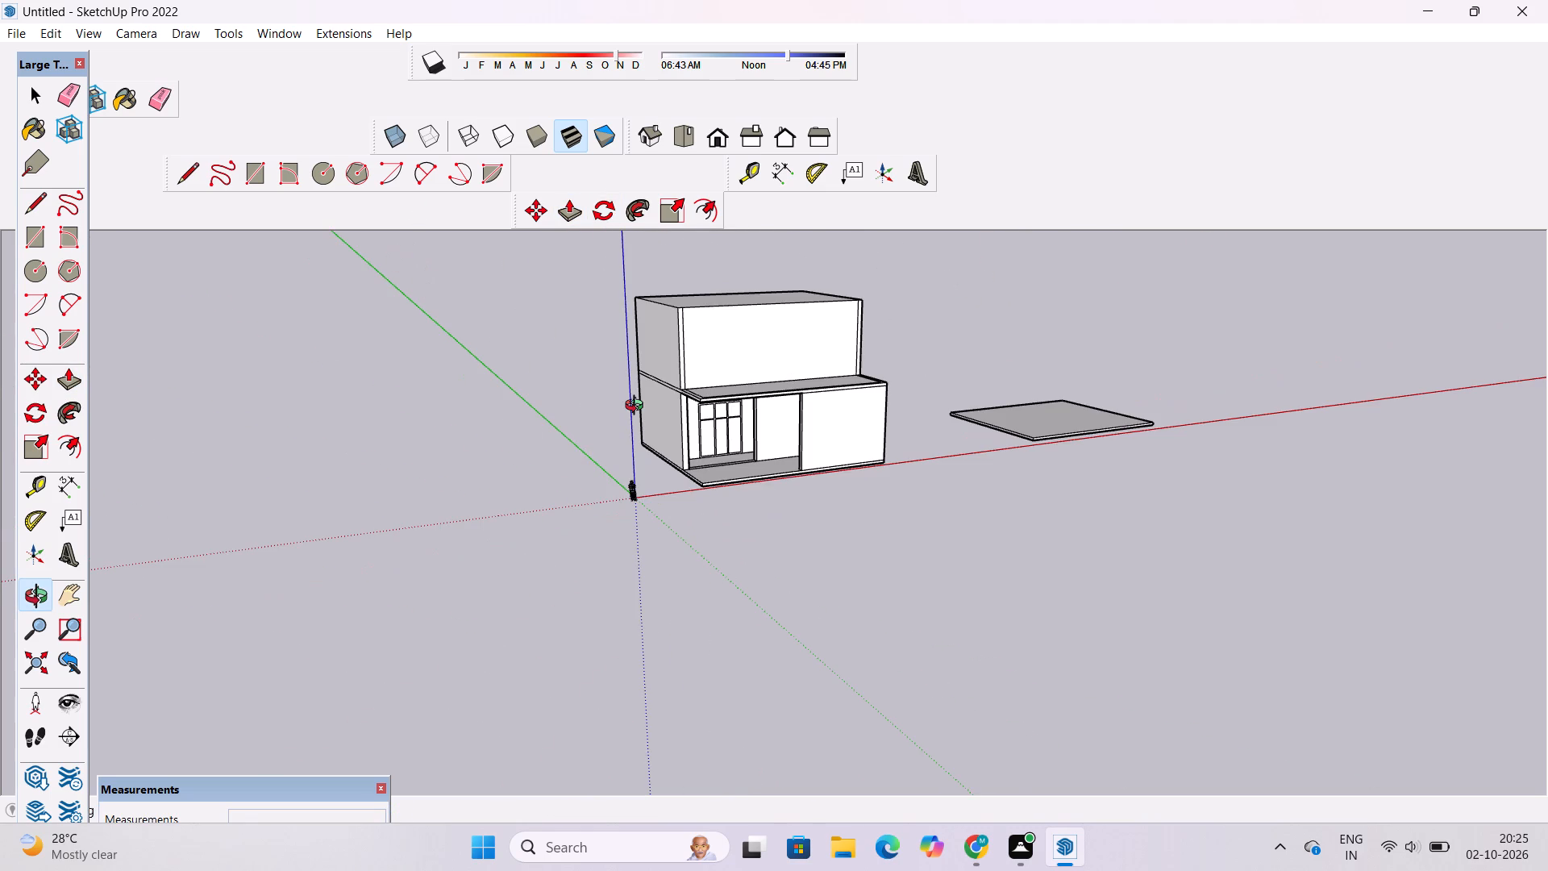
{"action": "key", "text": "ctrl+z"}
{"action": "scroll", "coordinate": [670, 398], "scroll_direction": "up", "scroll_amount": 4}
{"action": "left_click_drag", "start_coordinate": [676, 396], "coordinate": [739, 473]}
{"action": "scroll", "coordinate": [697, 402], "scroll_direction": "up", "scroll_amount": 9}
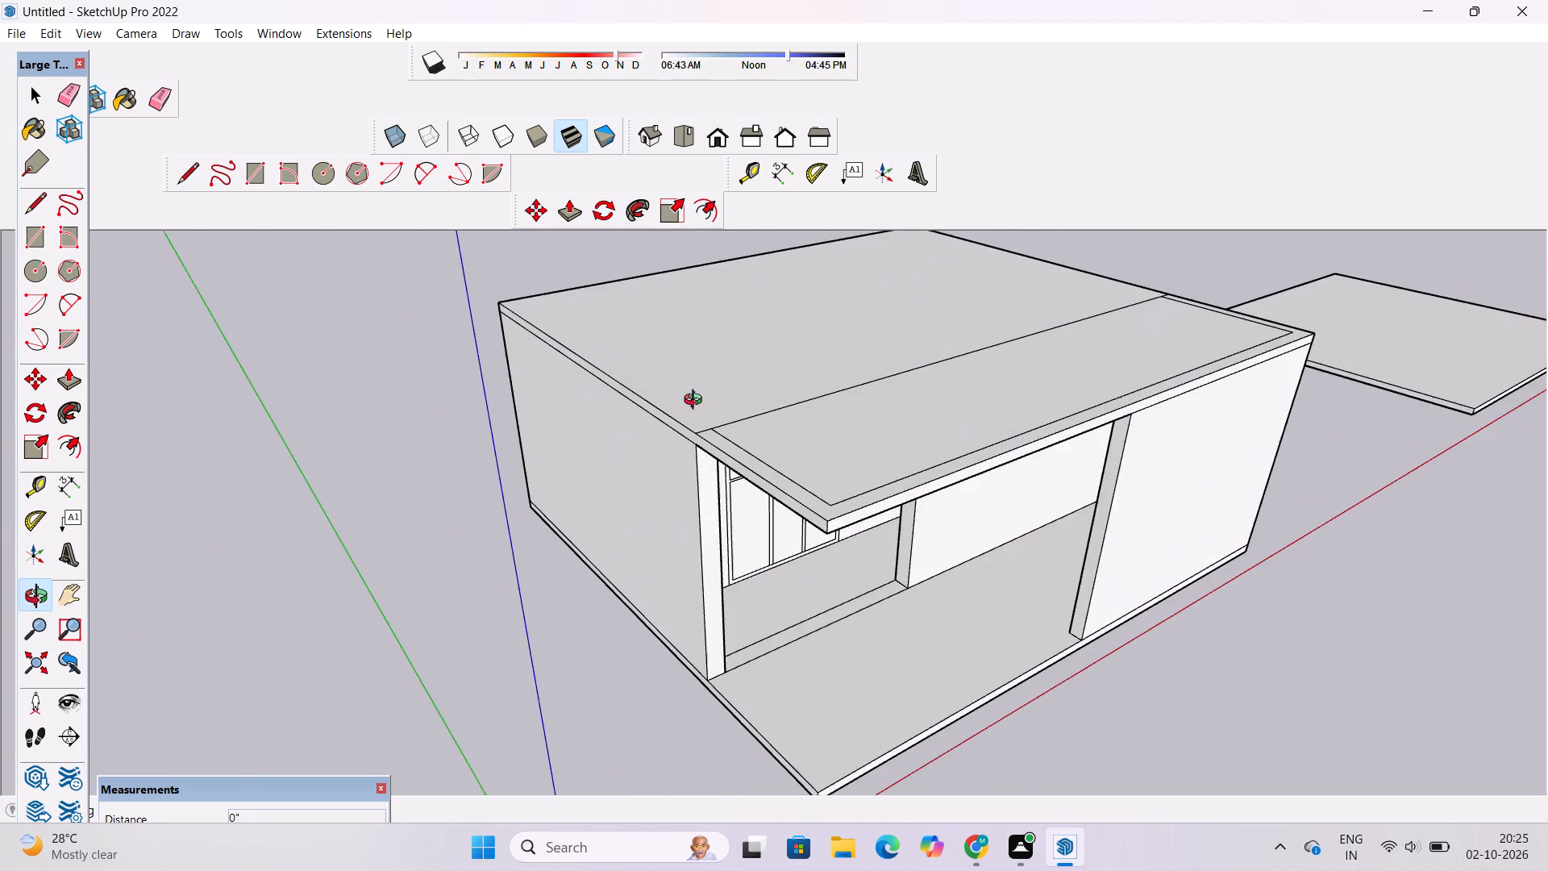
Push/Pull the large rear section of the roof slab up 24' to form the upper storey.
{"action": "left_click_drag", "start_coordinate": [697, 397], "coordinate": [697, 409]}
{"action": "scroll", "coordinate": [697, 409], "scroll_direction": "up", "scroll_amount": 2}
{"action": "key", "text": "p"}
{"action": "left_click", "coordinate": [714, 401]}
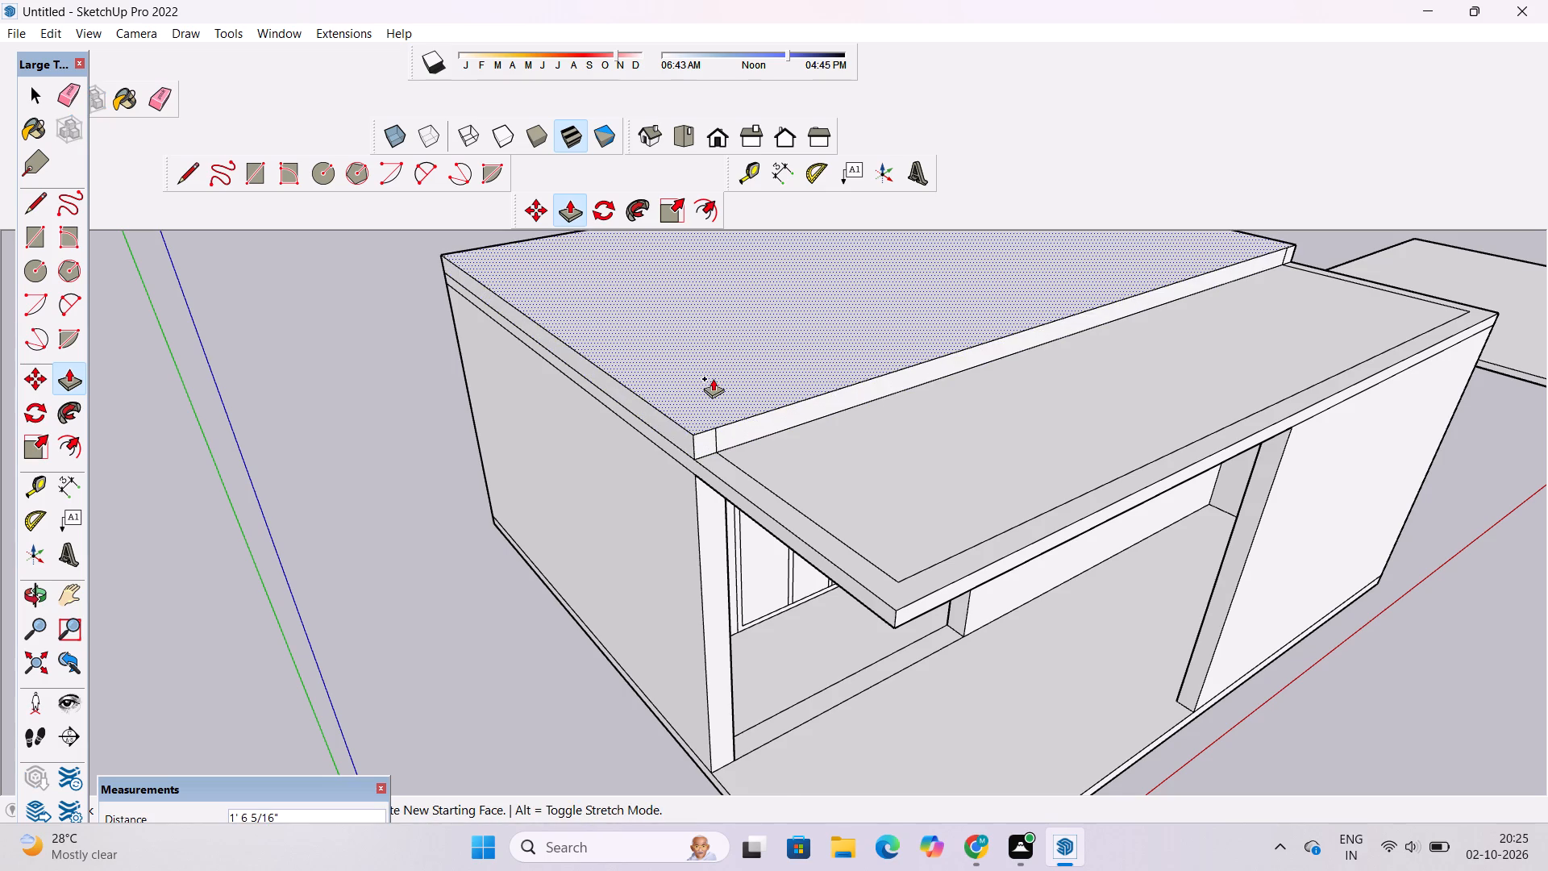
{"action": "scroll", "coordinate": [713, 373], "scroll_direction": "down", "scroll_amount": 2}
{"action": "type", "text": "24'"}
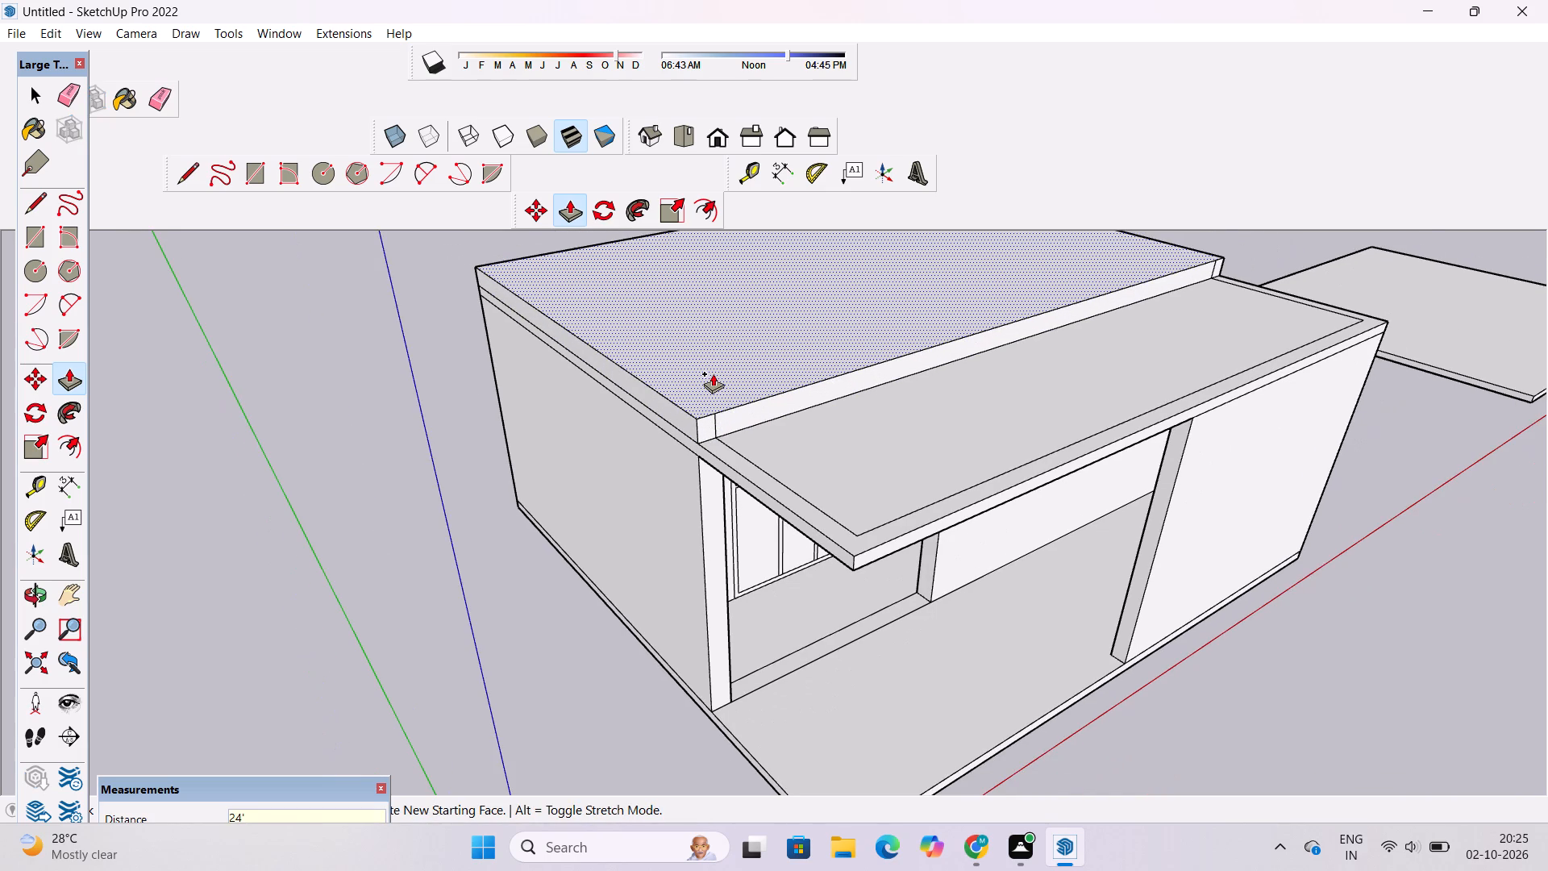
{"action": "key", "text": "Return"}
Examine the raised upper storey and the separate slab from the front, side and above.
{"action": "key", "text": "o"}
{"action": "scroll", "coordinate": [660, 416], "scroll_direction": "down", "scroll_amount": 10}
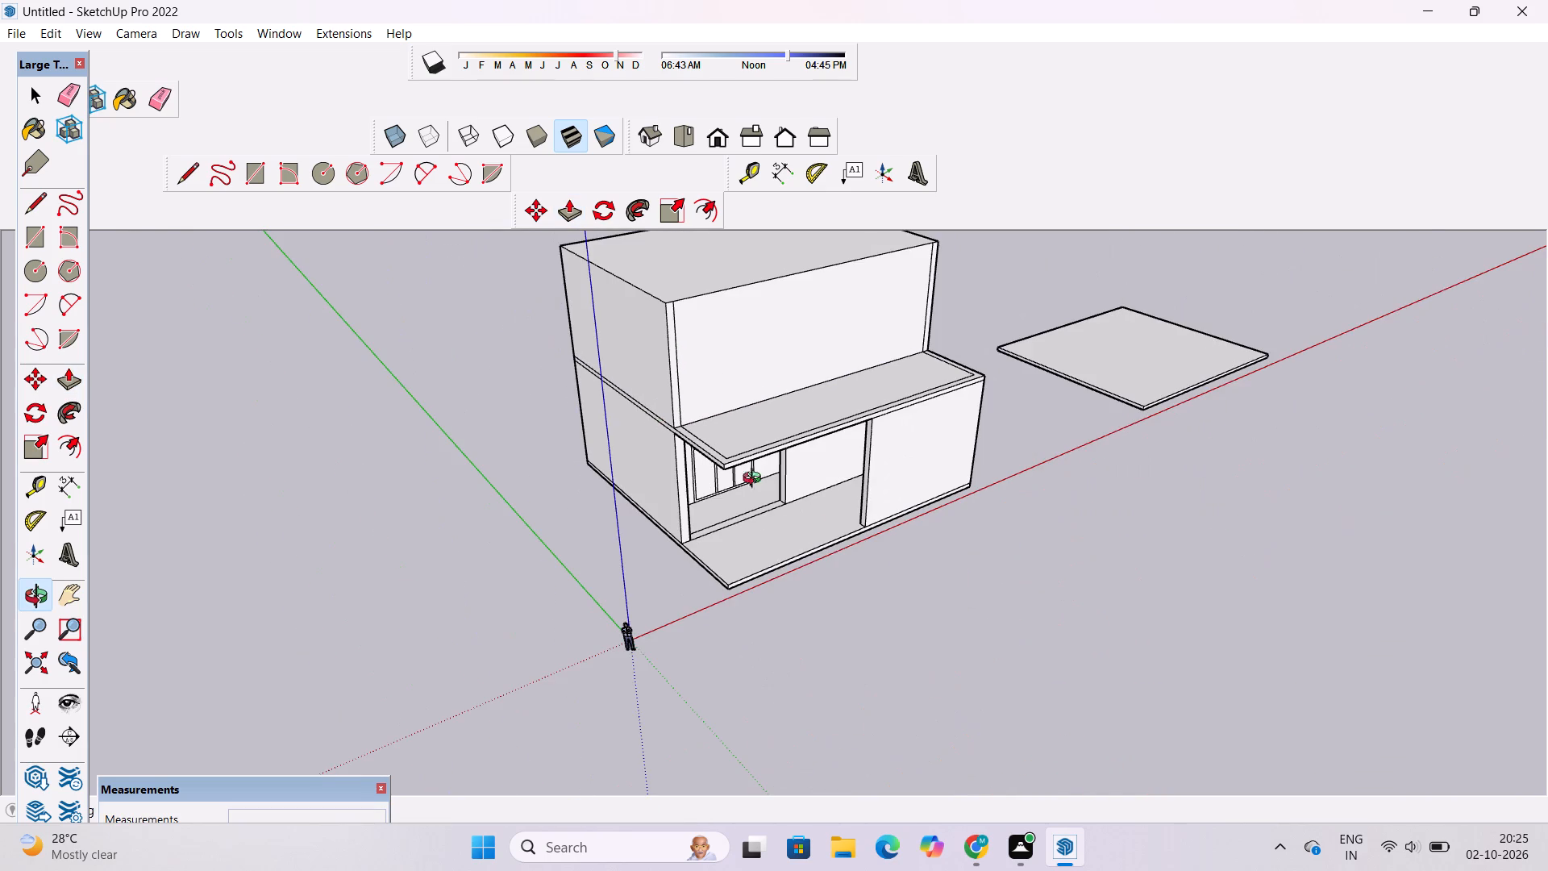
{"action": "scroll", "coordinate": [822, 509], "scroll_direction": "down", "scroll_amount": 2}
{"action": "left_click_drag", "start_coordinate": [840, 403], "coordinate": [855, 481], "text": "shift"}
{"action": "scroll", "coordinate": [853, 465], "scroll_direction": "up", "scroll_amount": 4}
{"action": "left_click_drag", "start_coordinate": [912, 429], "coordinate": [791, 429]}
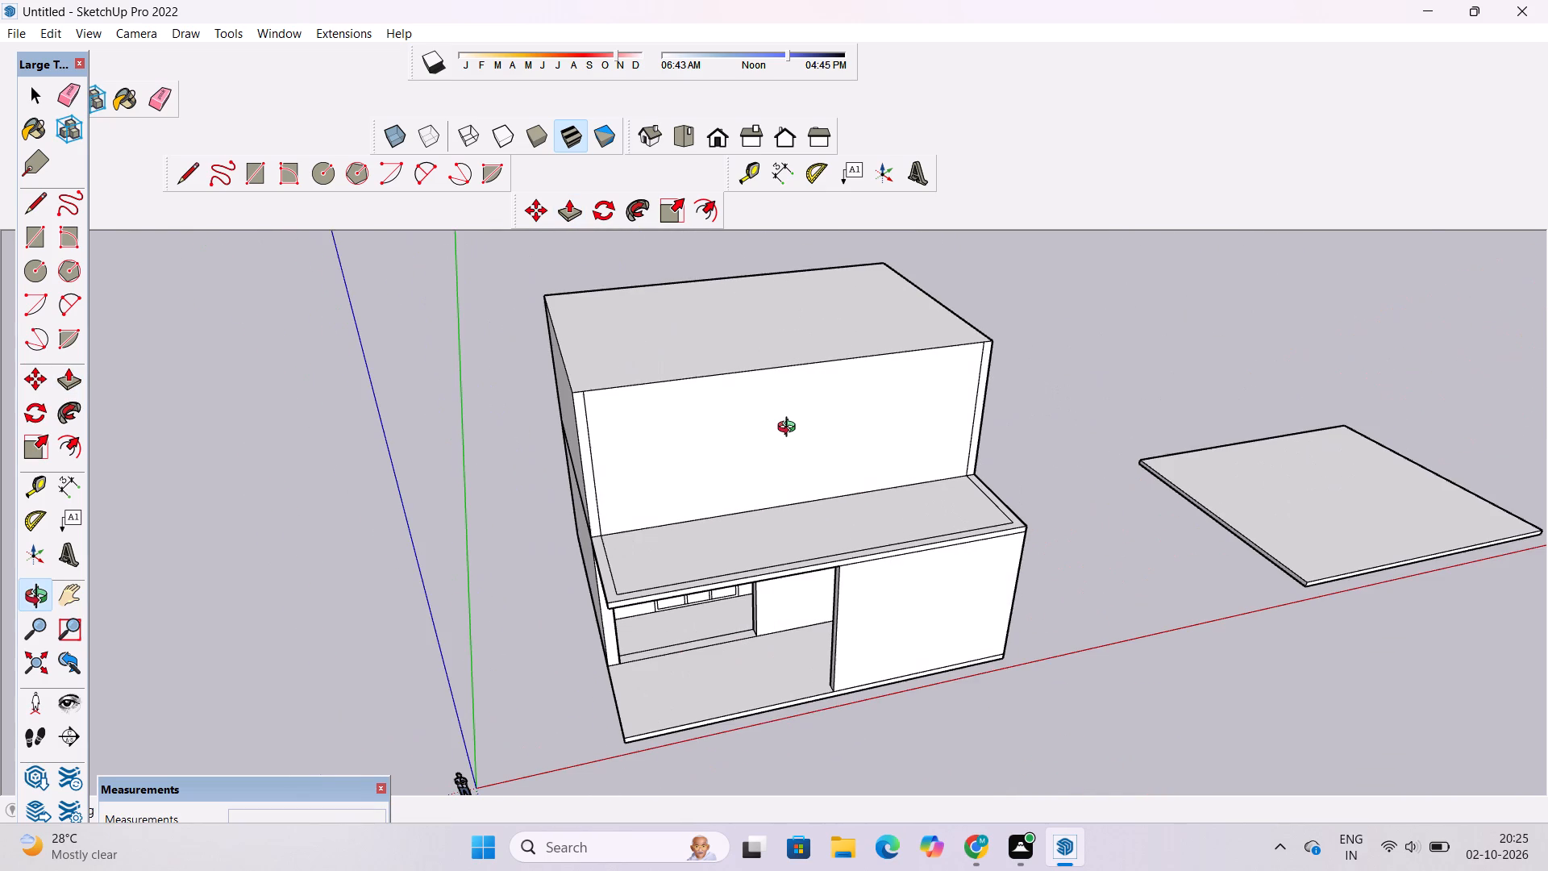
{"action": "scroll", "coordinate": [515, 335], "scroll_direction": "down", "scroll_amount": 3}
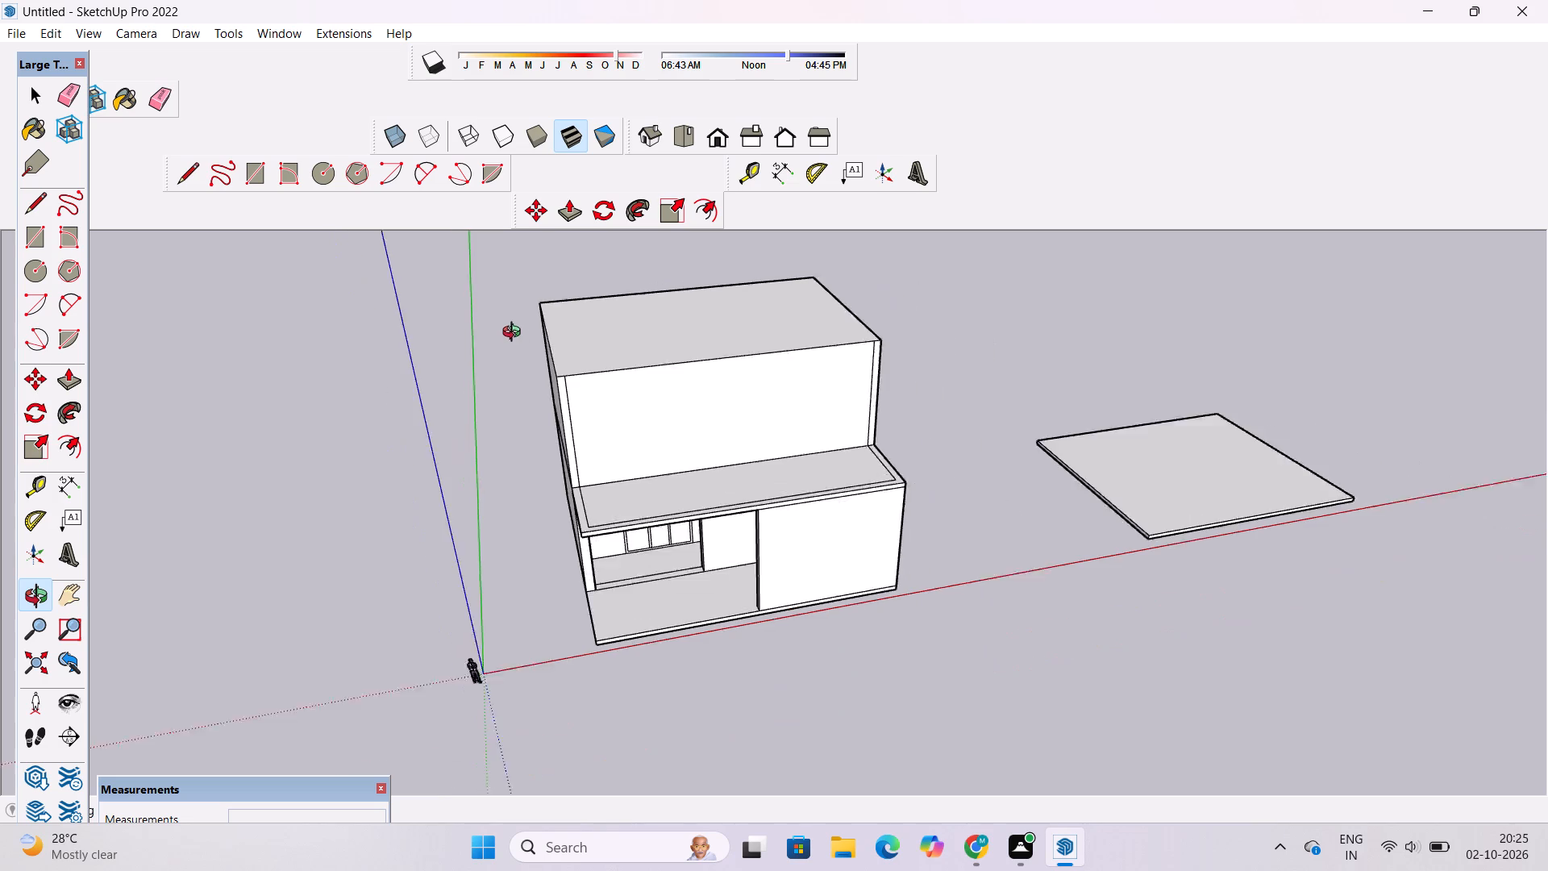
{"action": "scroll", "coordinate": [515, 334], "scroll_direction": "down", "scroll_amount": 1}
{"action": "left_click_drag", "start_coordinate": [566, 361], "coordinate": [476, 377], "text": "shift"}
{"action": "left_click_drag", "start_coordinate": [476, 377], "coordinate": [556, 392]}
{"action": "left_click_drag", "start_coordinate": [558, 398], "coordinate": [563, 364], "text": "shift"}
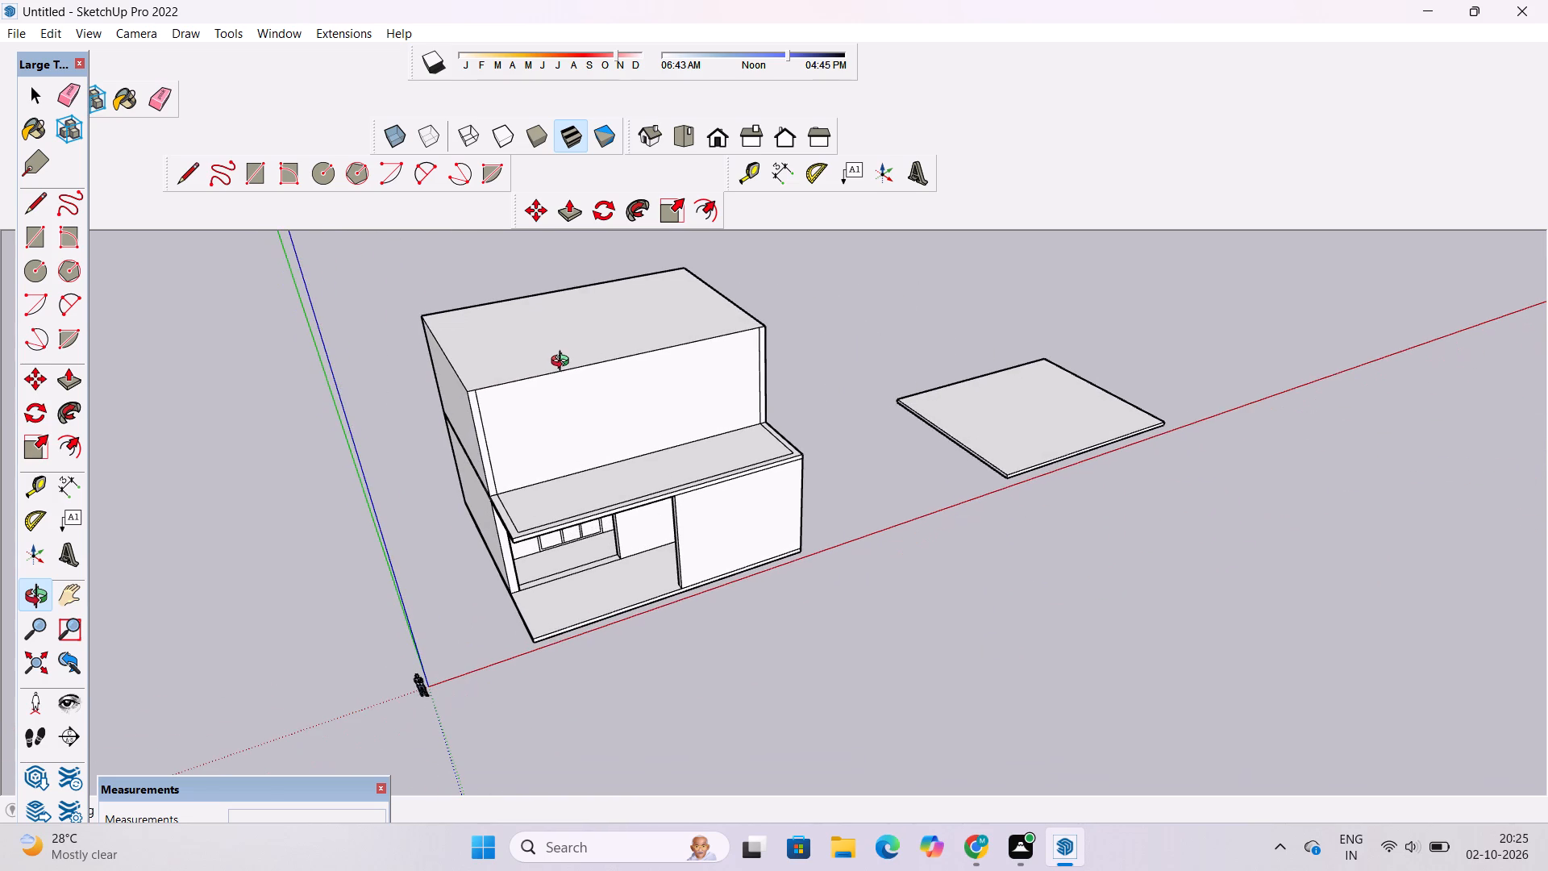
{"action": "scroll", "coordinate": [564, 363], "scroll_direction": "down", "scroll_amount": 3}
{"action": "left_click_drag", "start_coordinate": [524, 377], "coordinate": [652, 382], "text": "shift"}
{"action": "left_click_drag", "start_coordinate": [644, 390], "coordinate": [665, 391]}
{"action": "left_click_drag", "start_coordinate": [665, 391], "coordinate": [607, 400]}
{"action": "left_click_drag", "start_coordinate": [606, 401], "coordinate": [630, 407], "text": "shift"}
Copy the separate slab onto the upper storey, placing its lower rear-left corner on the storey's top rear-left corner.
{"action": "key", "text": "space"}
{"action": "left_click", "coordinate": [893, 396]}
{"action": "key", "text": "m"}
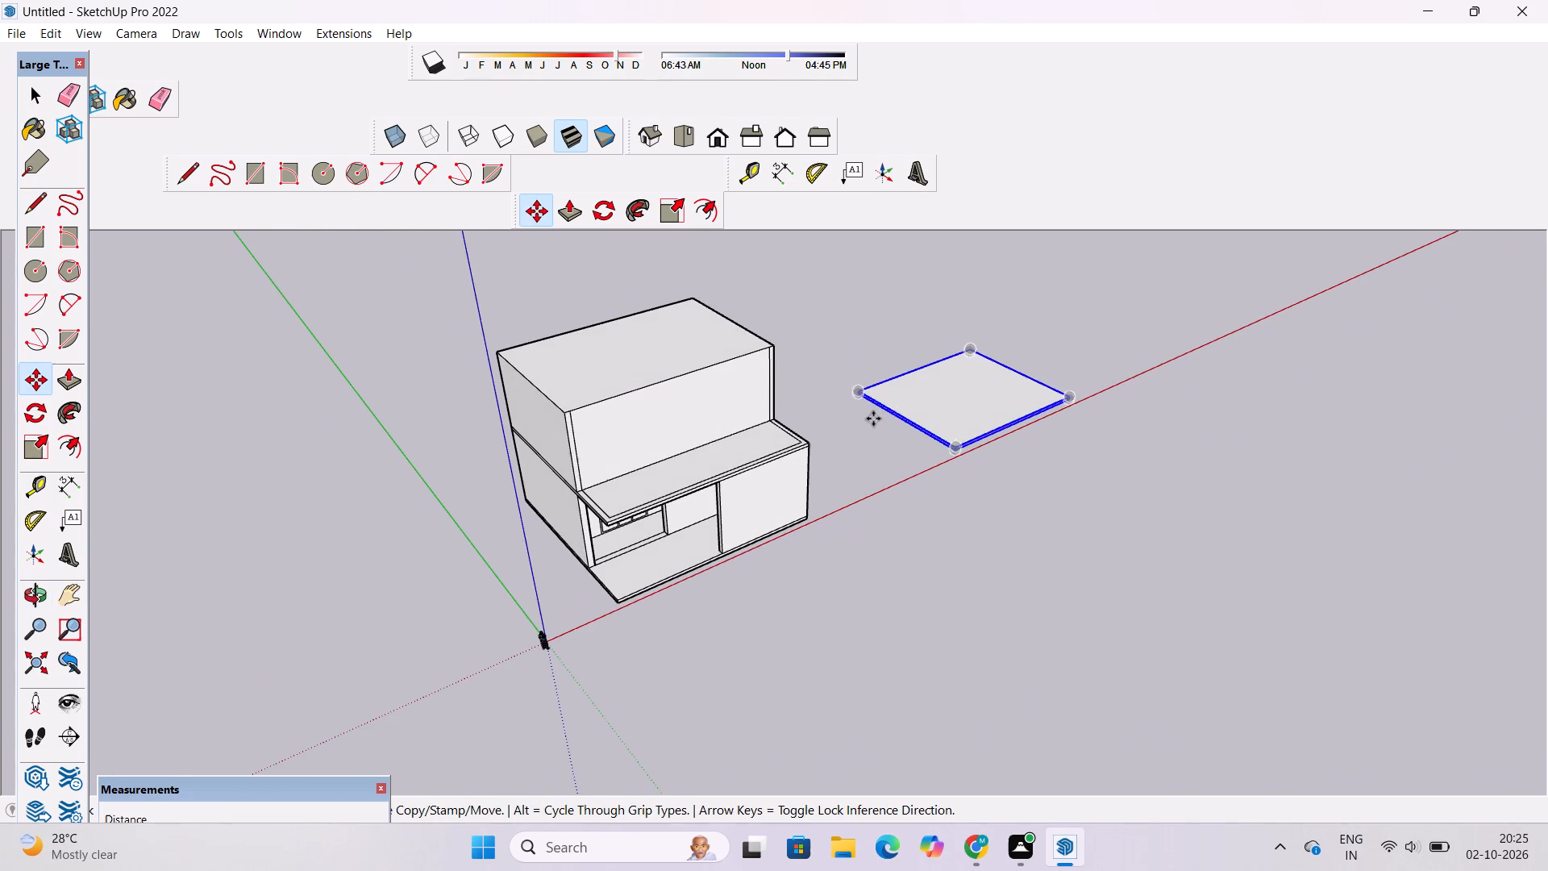
{"action": "scroll", "coordinate": [873, 419], "scroll_direction": "up", "scroll_amount": 20}
{"action": "scroll", "coordinate": [873, 419], "scroll_direction": "up", "scroll_amount": 2}
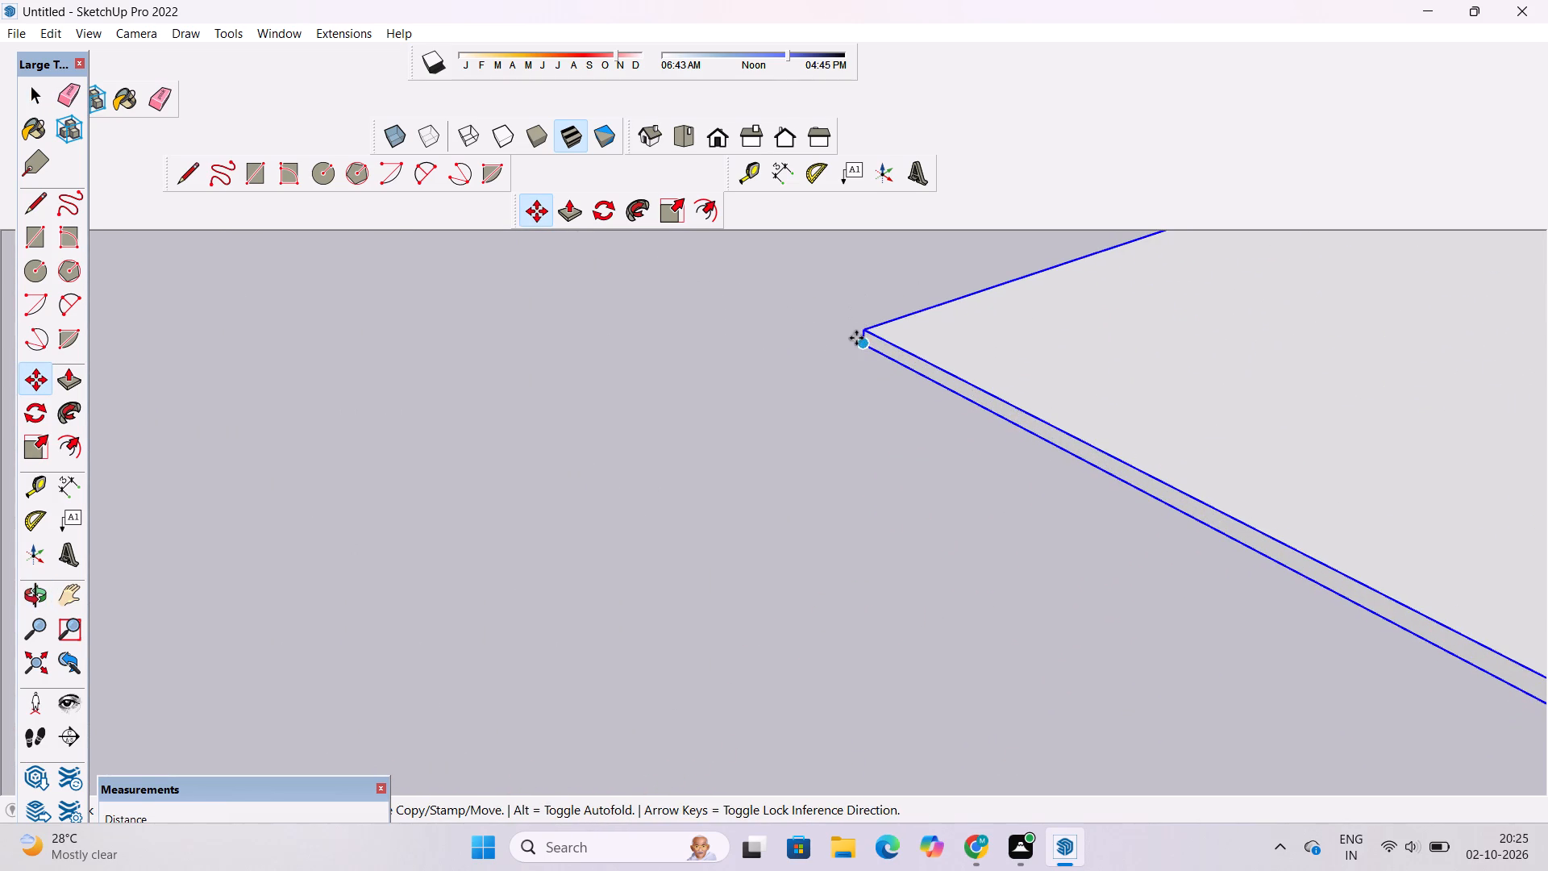
{"action": "left_click", "coordinate": [863, 341]}
{"action": "scroll", "coordinate": [835, 341], "scroll_direction": "down", "scroll_amount": 16}
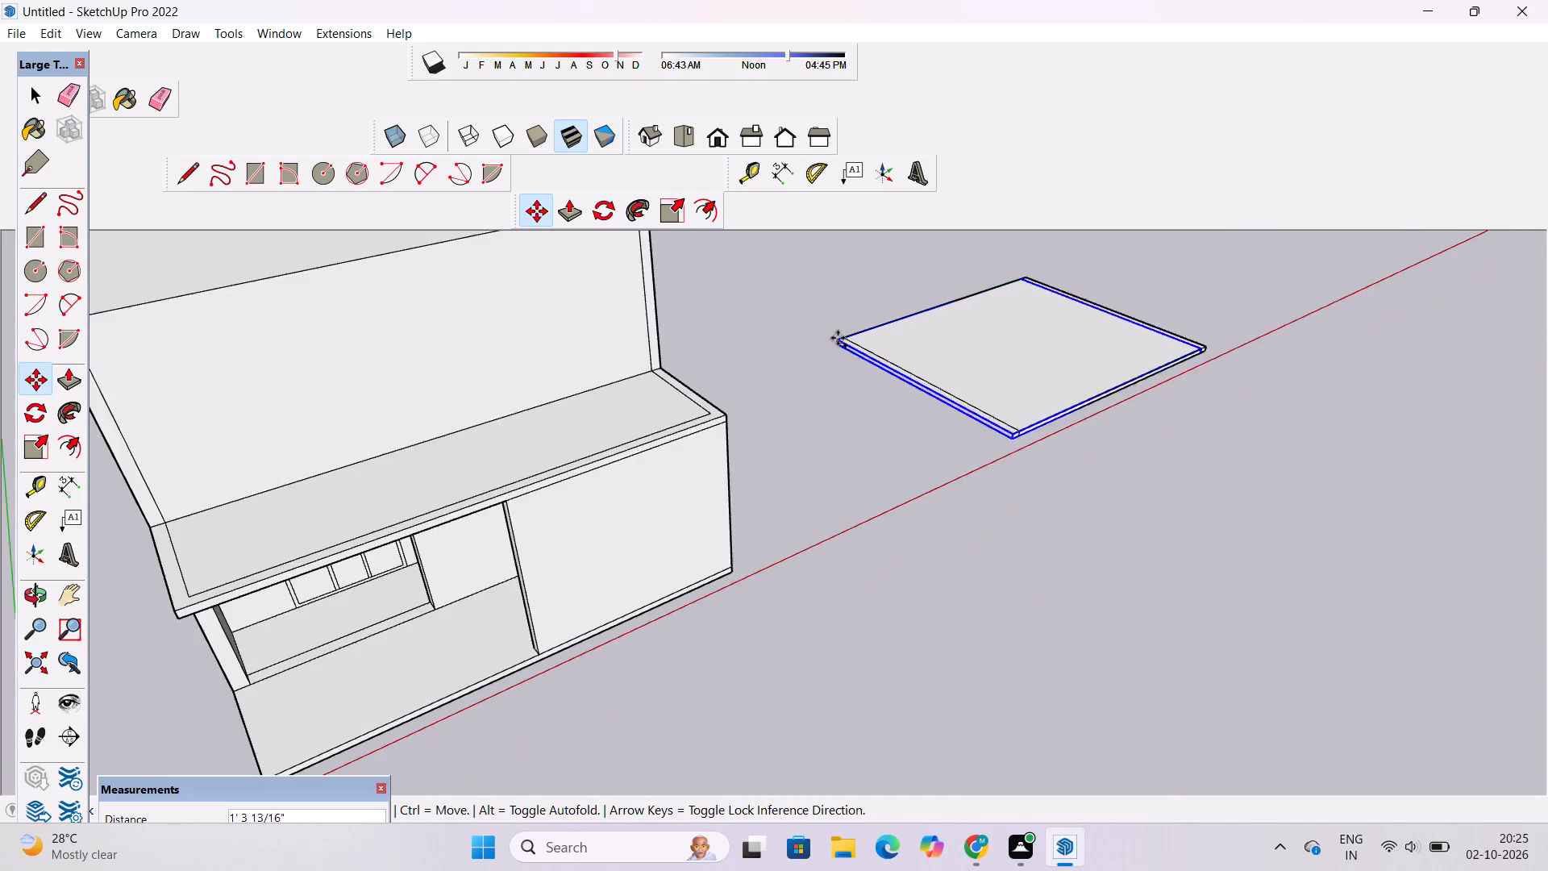
{"action": "scroll", "coordinate": [838, 338], "scroll_direction": "down", "scroll_amount": 10}
{"action": "scroll", "coordinate": [620, 290], "scroll_direction": "up", "scroll_amount": 7}
{"action": "scroll", "coordinate": [511, 287], "scroll_direction": "up", "scroll_amount": 4}
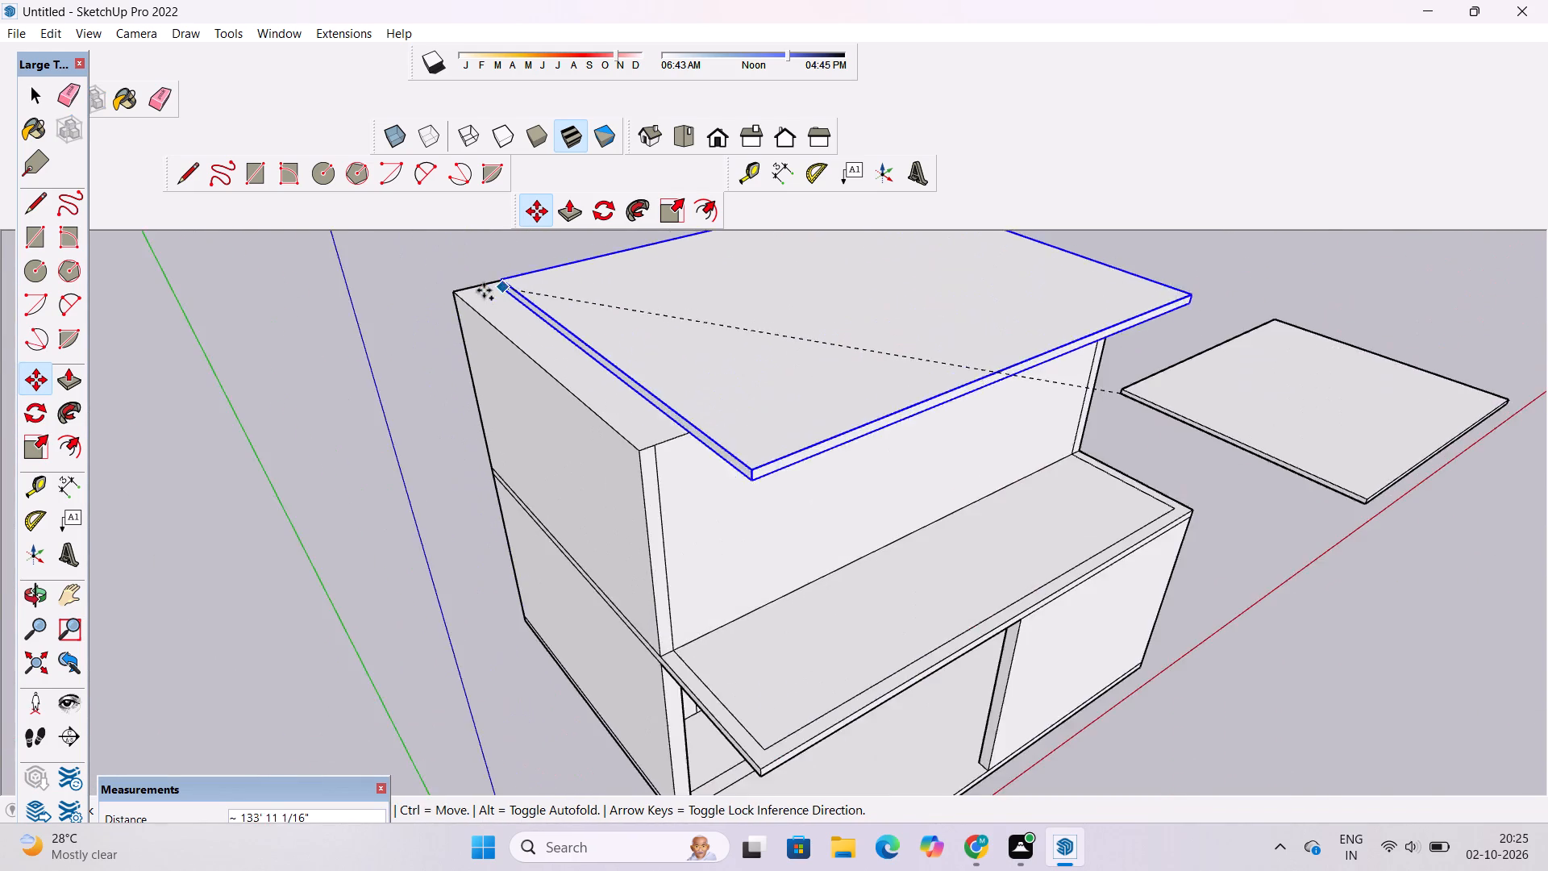
{"action": "scroll", "coordinate": [484, 290], "scroll_direction": "up", "scroll_amount": 4}
{"action": "left_click", "coordinate": [447, 289]}
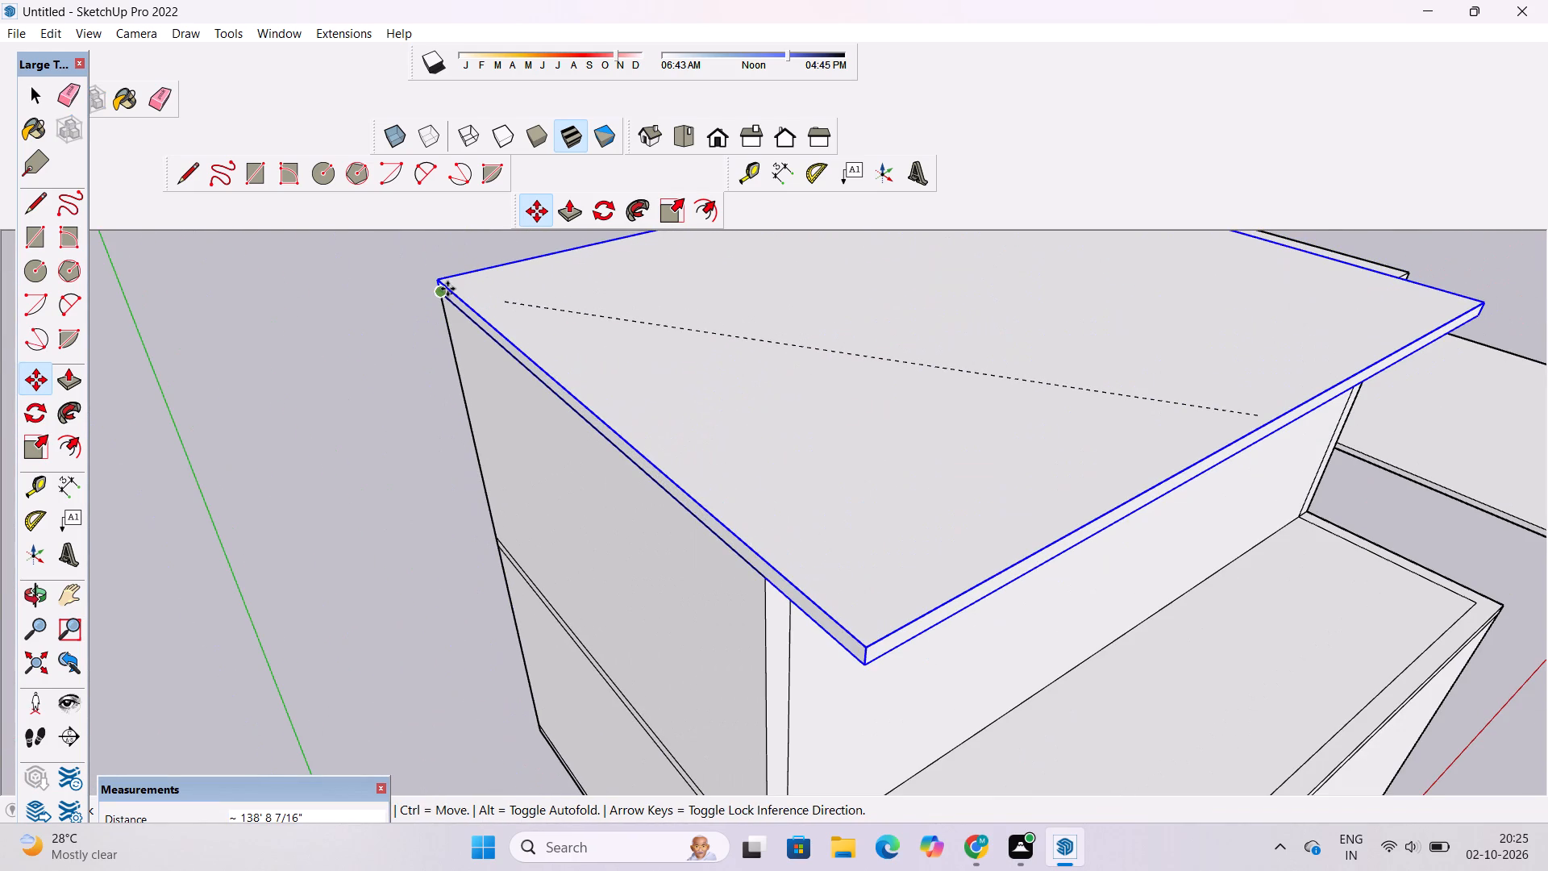
Examine how the copied roof slab sits on the upper storey from the front and the right side.
{"action": "key", "text": "space"}
{"action": "key", "text": "o"}
{"action": "scroll", "coordinate": [585, 324], "scroll_direction": "down", "scroll_amount": 13}
{"action": "left_click_drag", "start_coordinate": [828, 382], "coordinate": [565, 429]}
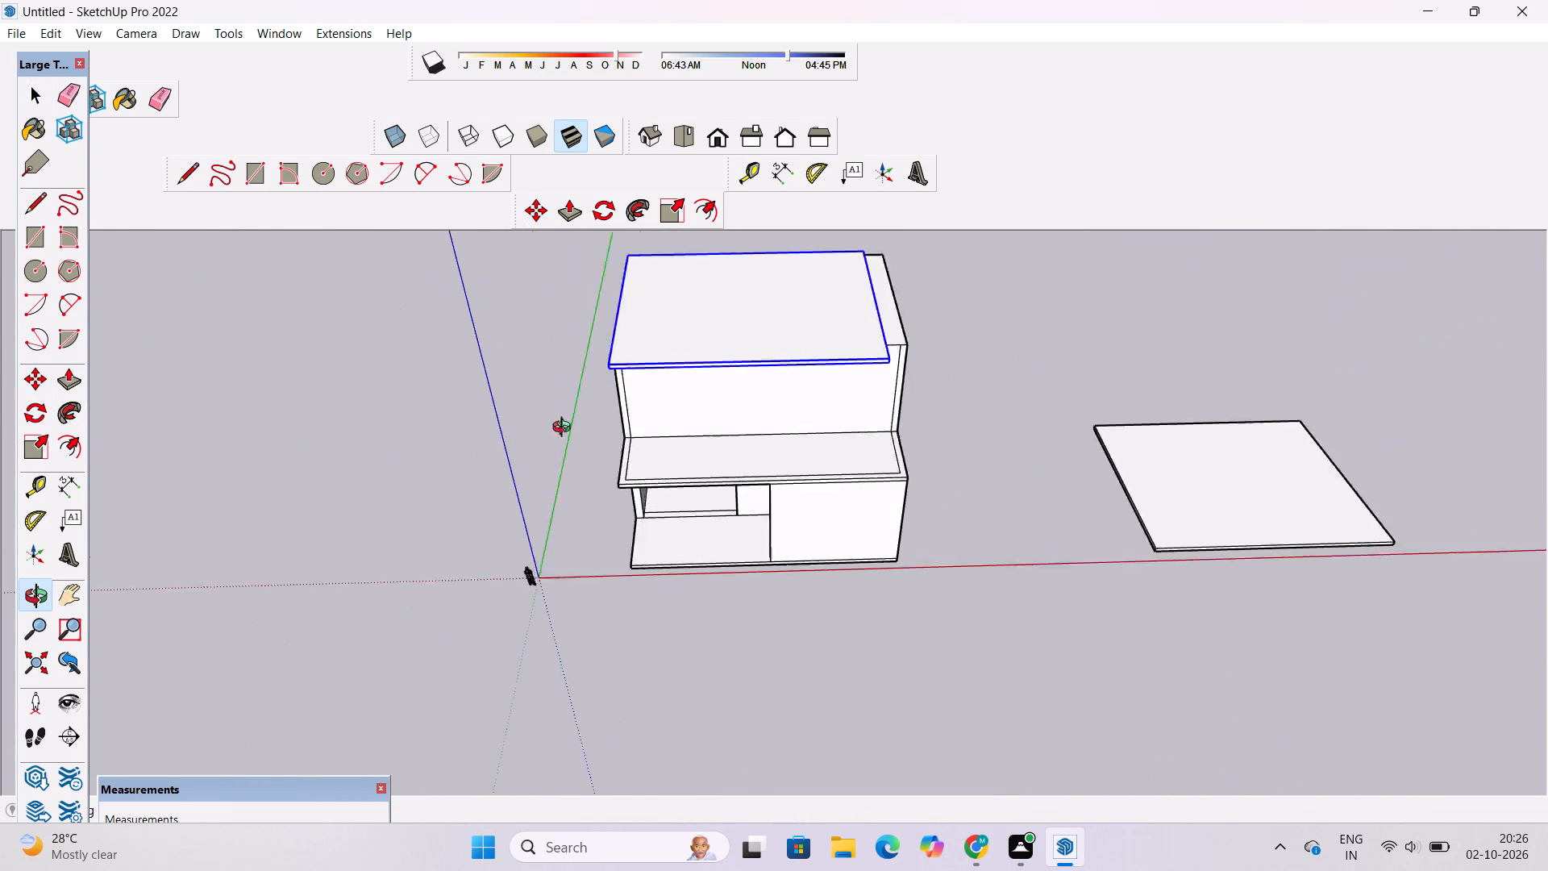
{"action": "left_click_drag", "start_coordinate": [565, 429], "coordinate": [497, 432]}
{"action": "scroll", "coordinate": [800, 356], "scroll_direction": "up", "scroll_amount": 3}
{"action": "left_click_drag", "start_coordinate": [891, 358], "coordinate": [699, 360]}
{"action": "left_click_drag", "start_coordinate": [914, 373], "coordinate": [674, 387], "text": "shift"}
{"action": "scroll", "coordinate": [674, 387], "scroll_direction": "up", "scroll_amount": 4}
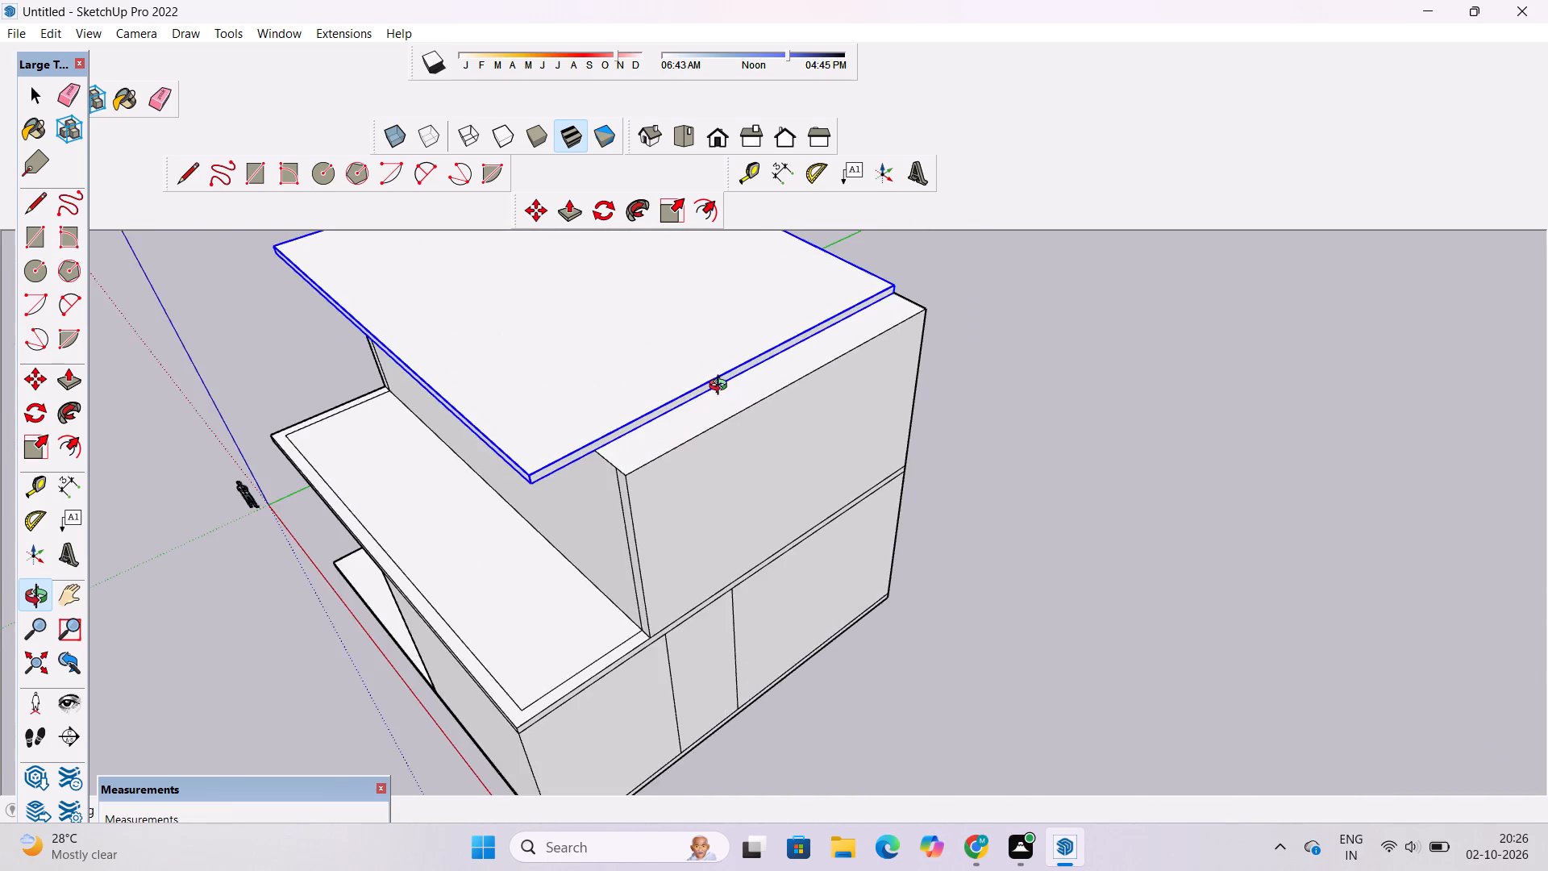
{"action": "left_click_drag", "start_coordinate": [722, 387], "coordinate": [668, 379]}
{"action": "left_click_drag", "start_coordinate": [665, 377], "coordinate": [629, 411]}
{"action": "left_click_drag", "start_coordinate": [628, 414], "coordinate": [600, 394]}
{"action": "left_click_drag", "start_coordinate": [599, 393], "coordinate": [597, 416], "text": "shift"}
Explode the copied roof slab group on top of the upper storey.
{"action": "key", "text": "space"}
{"action": "right_click", "coordinate": [622, 374]}
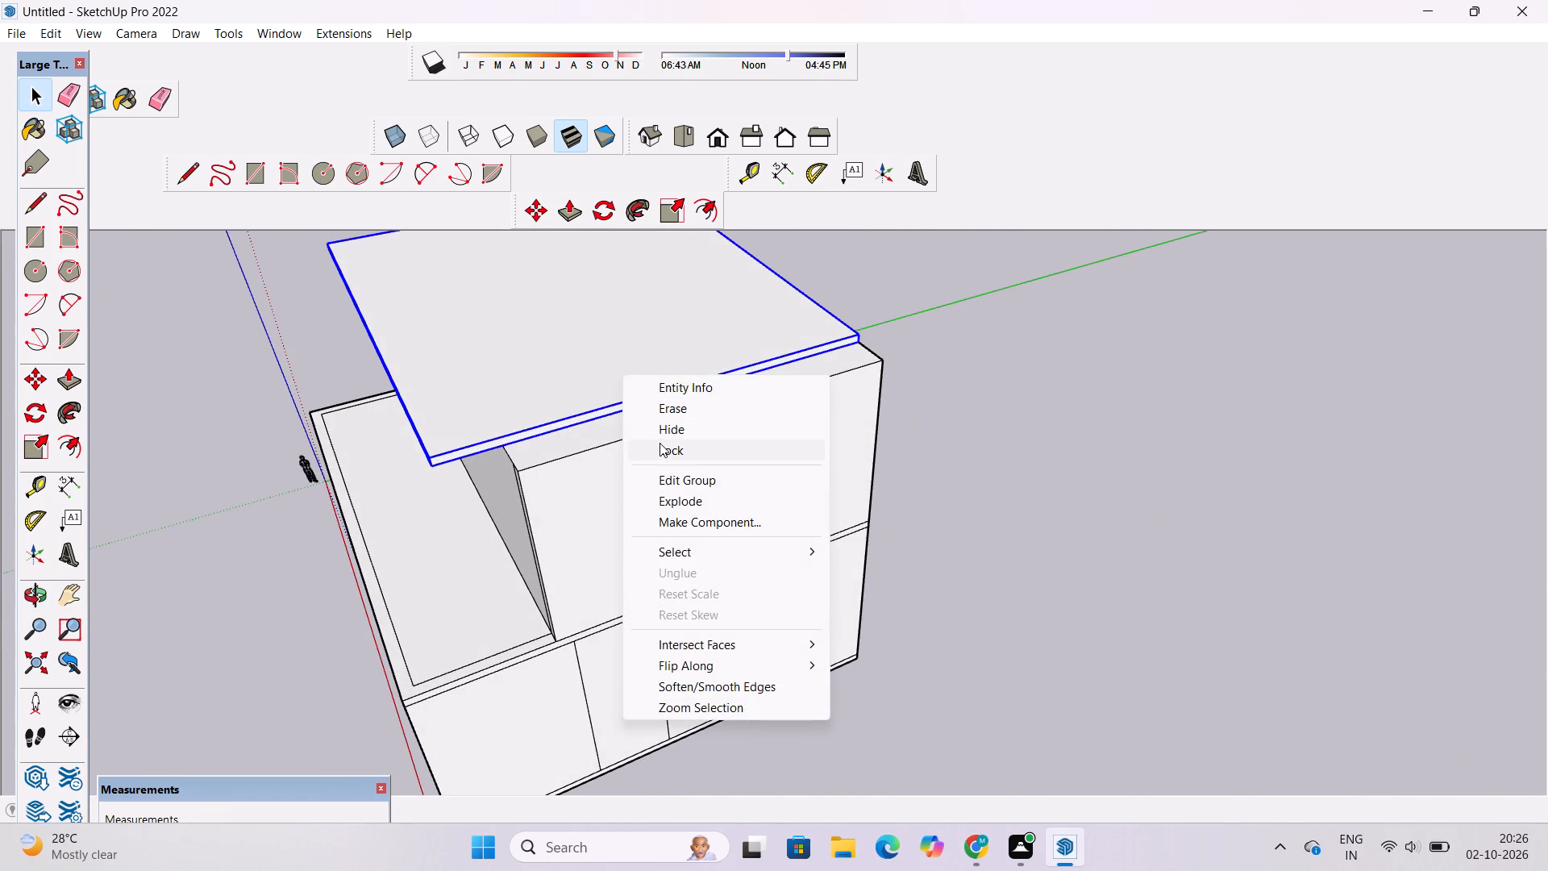
{"action": "left_click", "coordinate": [697, 504]}
{"action": "left_click", "coordinate": [972, 323]}
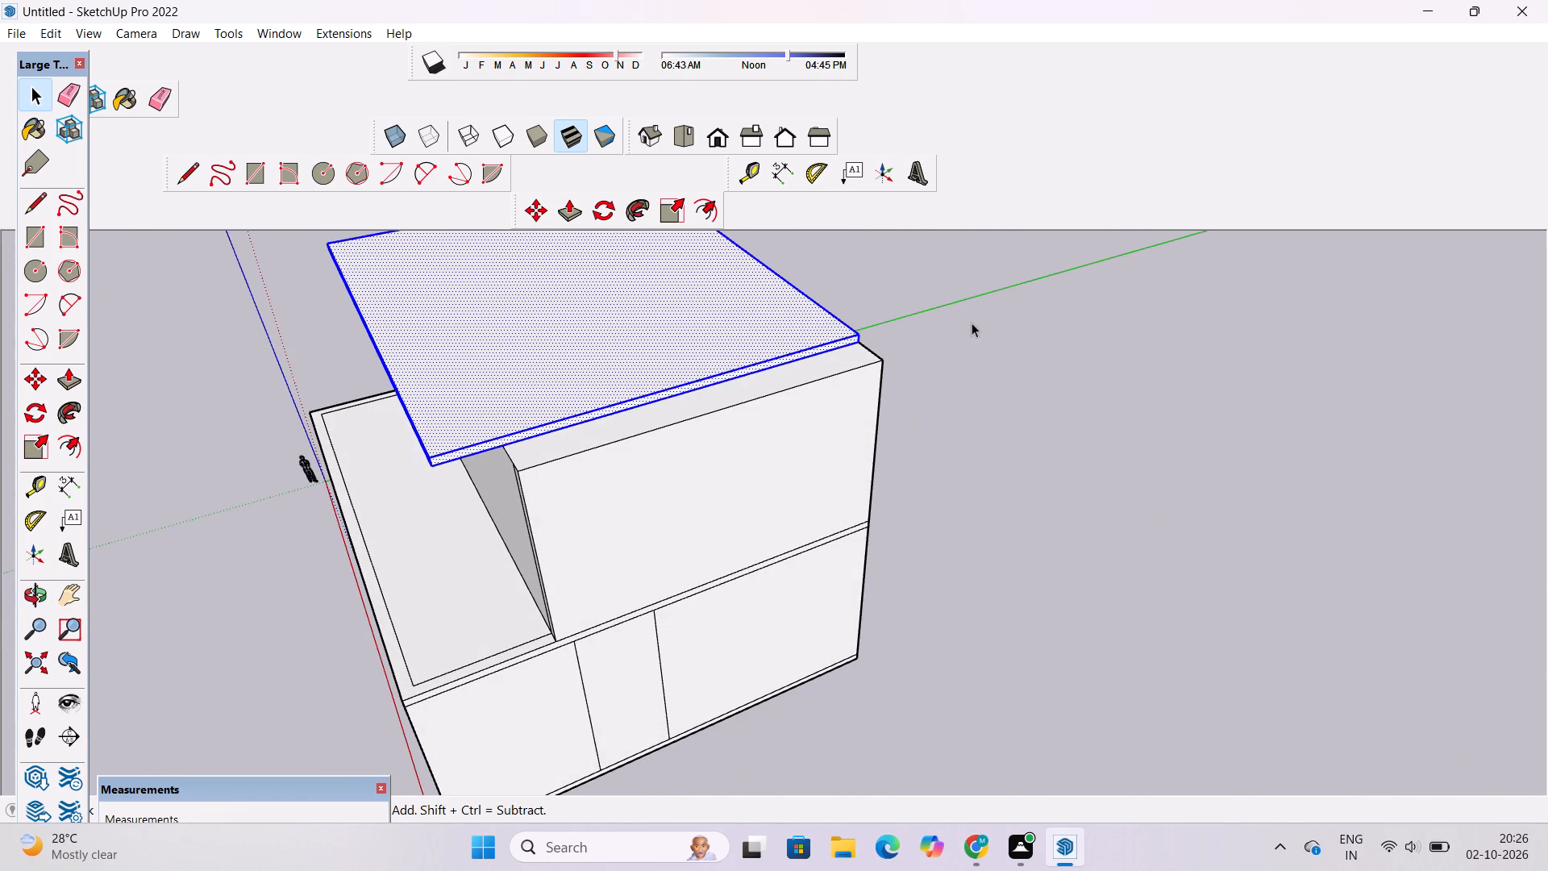
Push/Pull the upper roof slab's right edge out 5' to meet the building's side wall.
{"action": "scroll", "coordinate": [798, 376], "scroll_direction": "up", "scroll_amount": 4}
{"action": "key", "text": "p"}
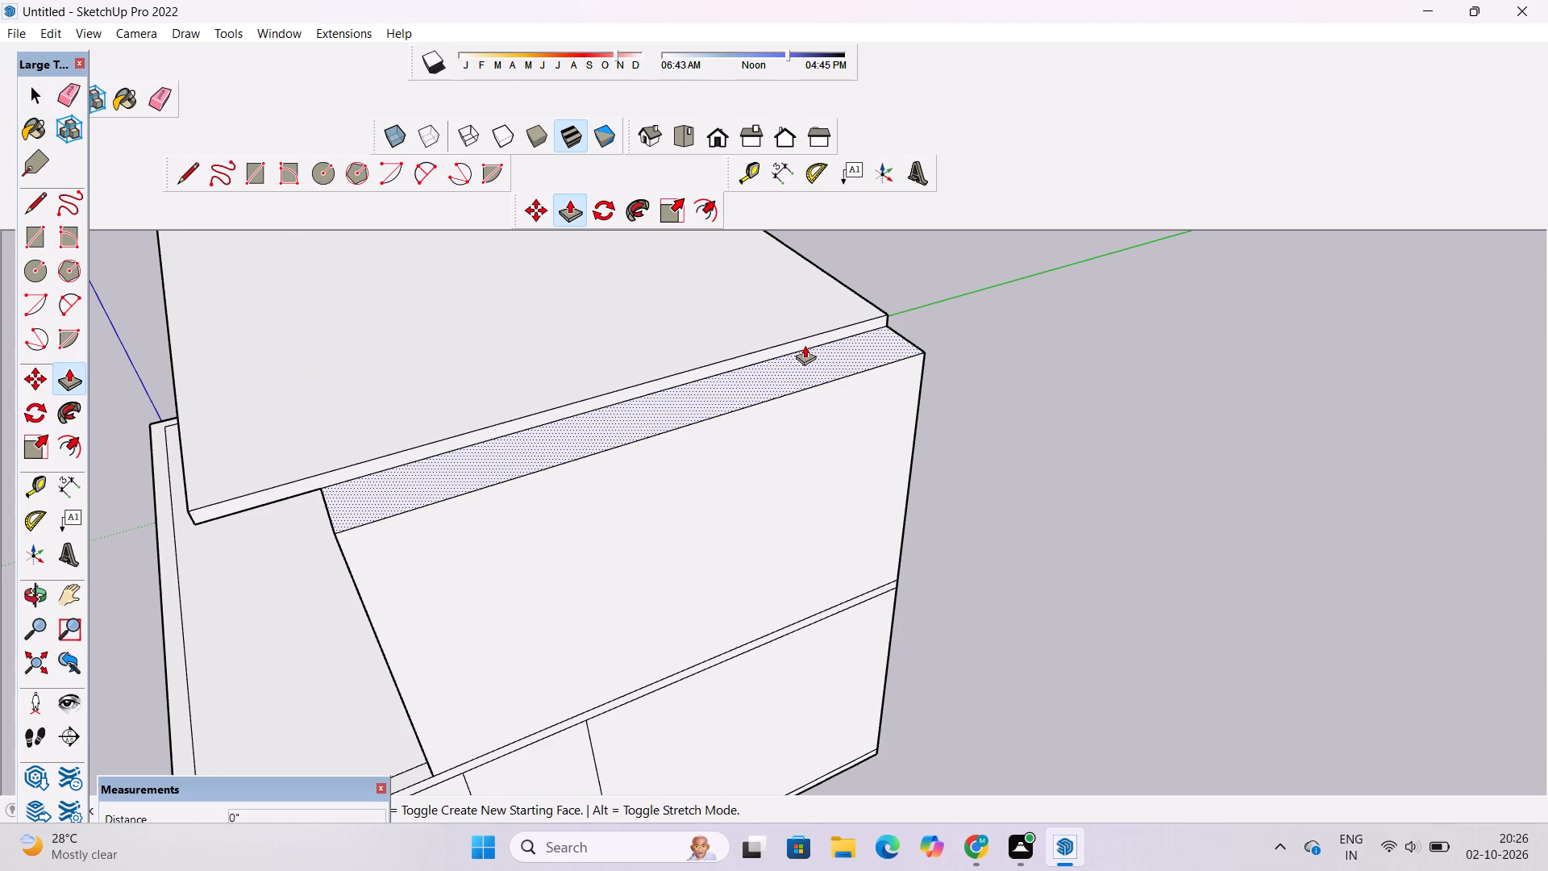
{"action": "left_click", "coordinate": [805, 345]}
{"action": "left_click", "coordinate": [749, 423]}
Push/Pull the upper roof slab's front edge out 10' in line with the lower roof slab's front corner.
{"action": "scroll", "coordinate": [1036, 338], "scroll_direction": "down", "scroll_amount": 10}
{"action": "scroll", "coordinate": [635, 411], "scroll_direction": "up", "scroll_amount": 4}
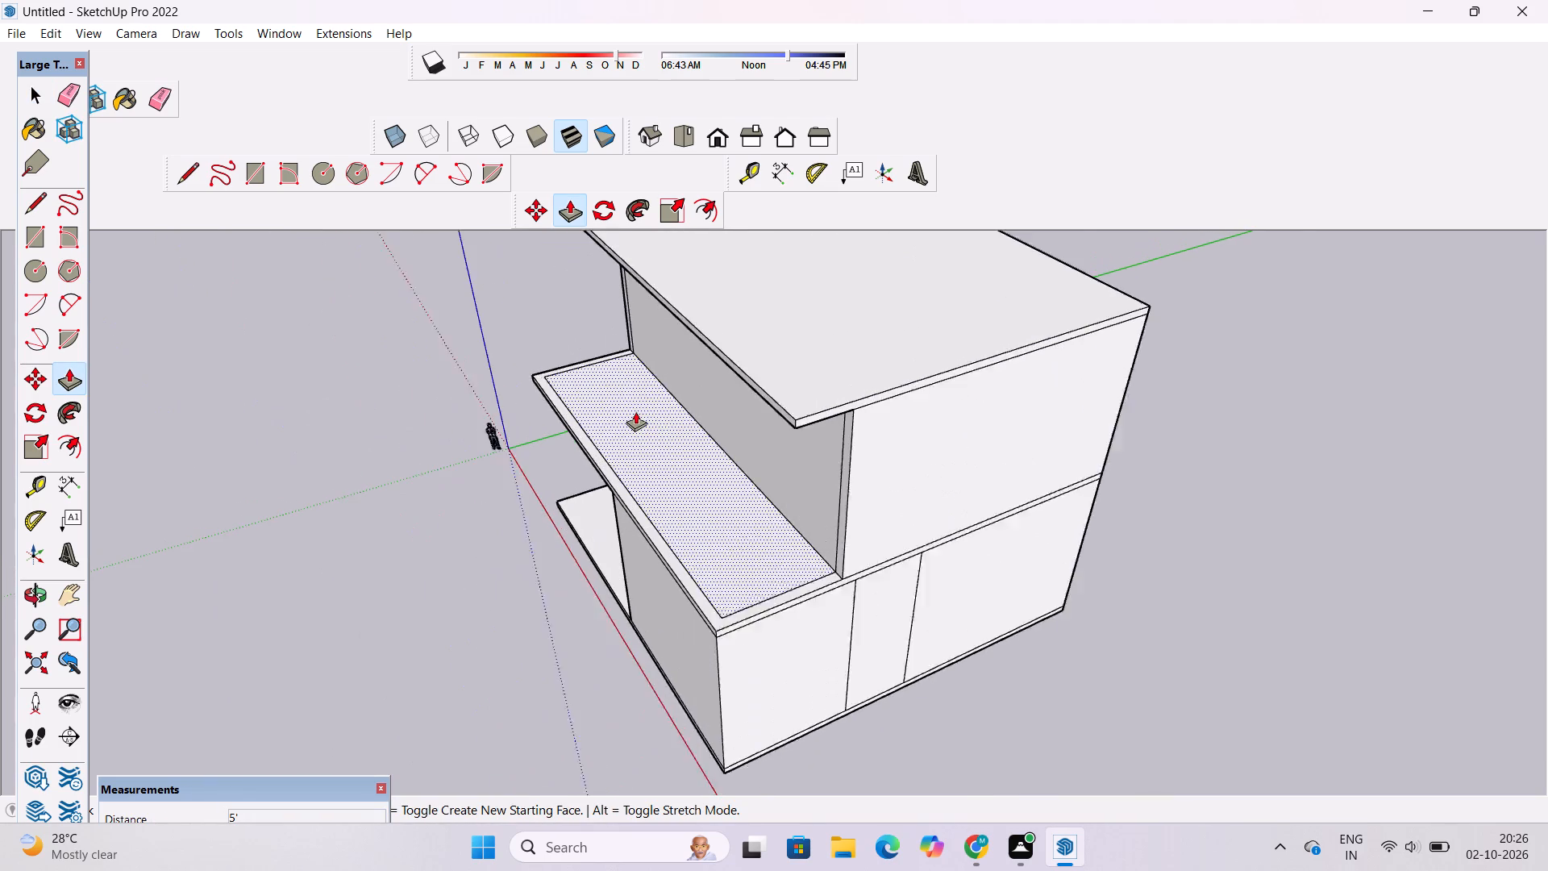
{"action": "scroll", "coordinate": [722, 411], "scroll_direction": "up", "scroll_amount": 2}
{"action": "scroll", "coordinate": [729, 402], "scroll_direction": "down", "scroll_amount": 4}
{"action": "scroll", "coordinate": [797, 406], "scroll_direction": "up", "scroll_amount": 4}
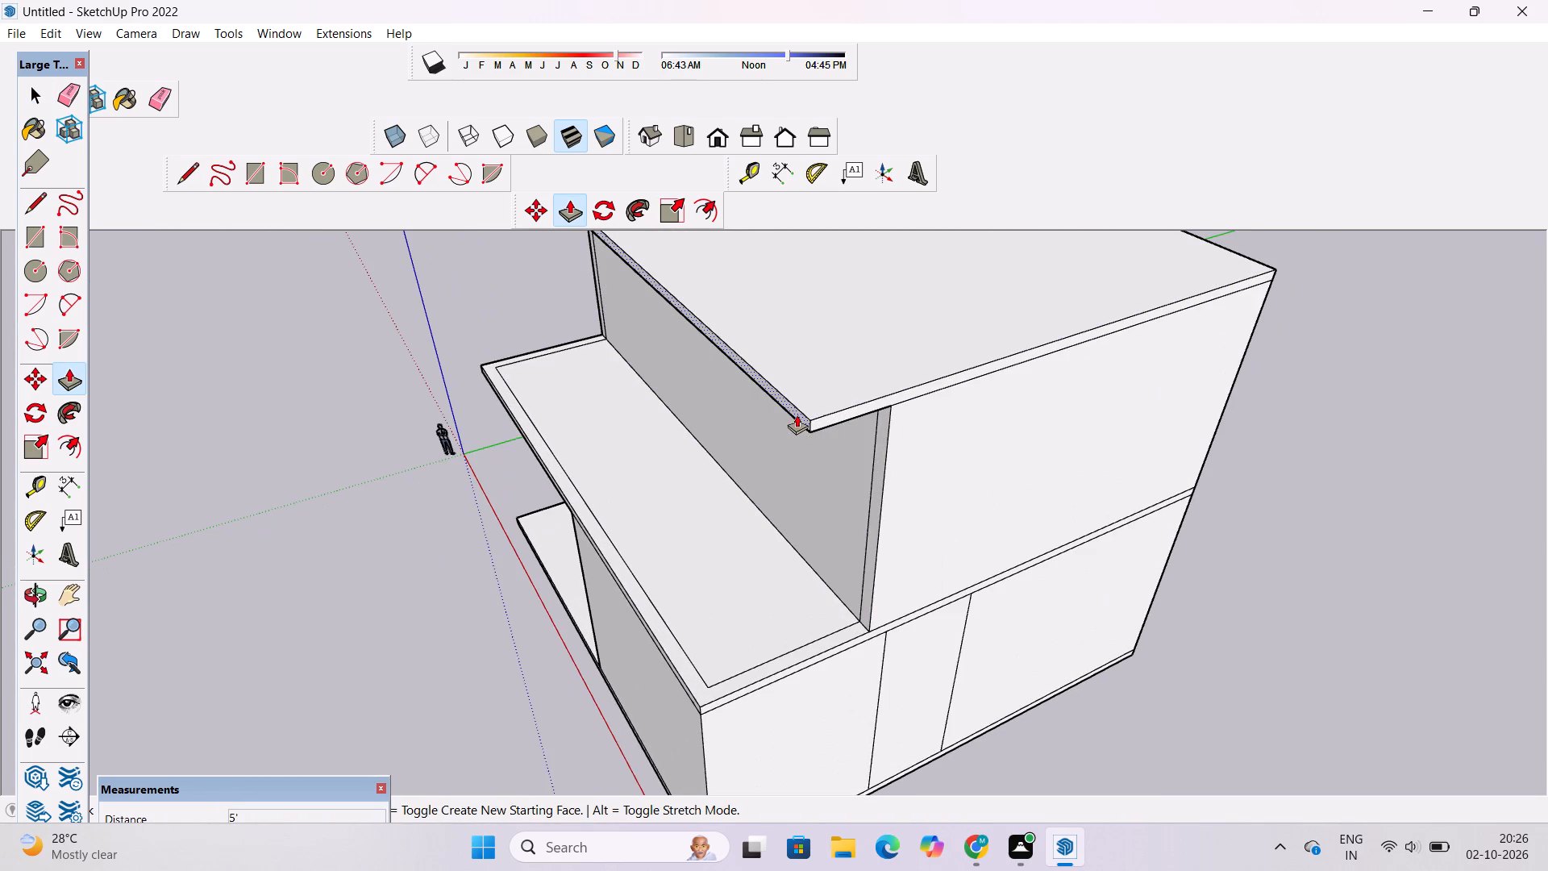
{"action": "left_click", "coordinate": [797, 415]}
{"action": "scroll", "coordinate": [705, 629], "scroll_direction": "down", "scroll_amount": 2}
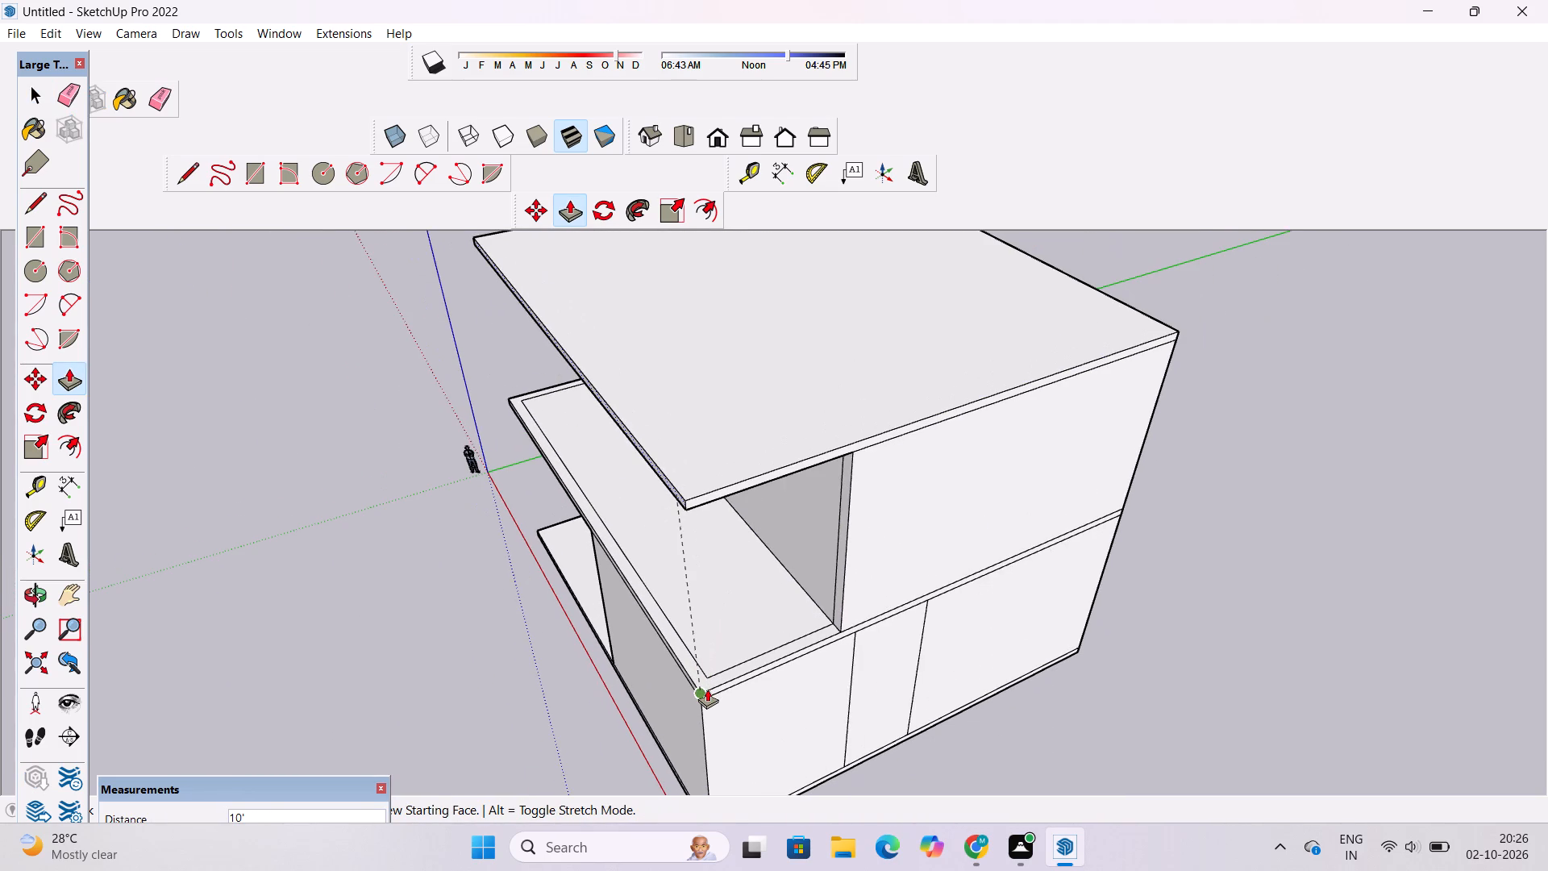
{"action": "left_click", "coordinate": [707, 689]}
Examine the extended upper roof and the front edge of the lower roof slab from the front.
{"action": "key", "text": "o"}
{"action": "scroll", "coordinate": [660, 560], "scroll_direction": "down", "scroll_amount": 5}
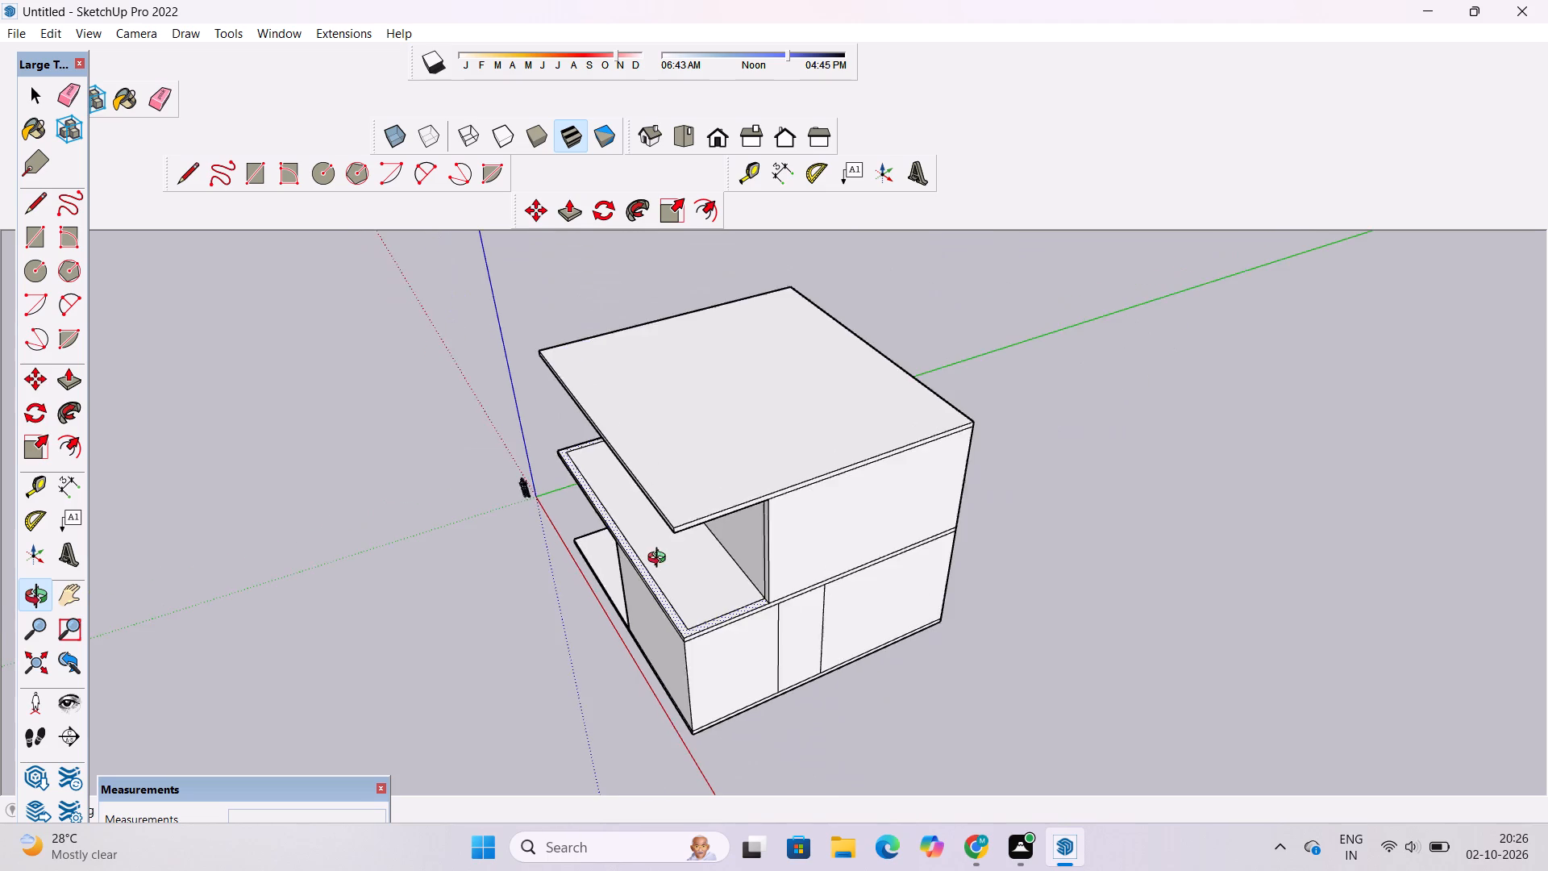
{"action": "left_click_drag", "start_coordinate": [517, 585], "coordinate": [784, 502]}
{"action": "scroll", "coordinate": [781, 484], "scroll_direction": "up", "scroll_amount": 1}
{"action": "left_click_drag", "start_coordinate": [678, 499], "coordinate": [674, 586]}
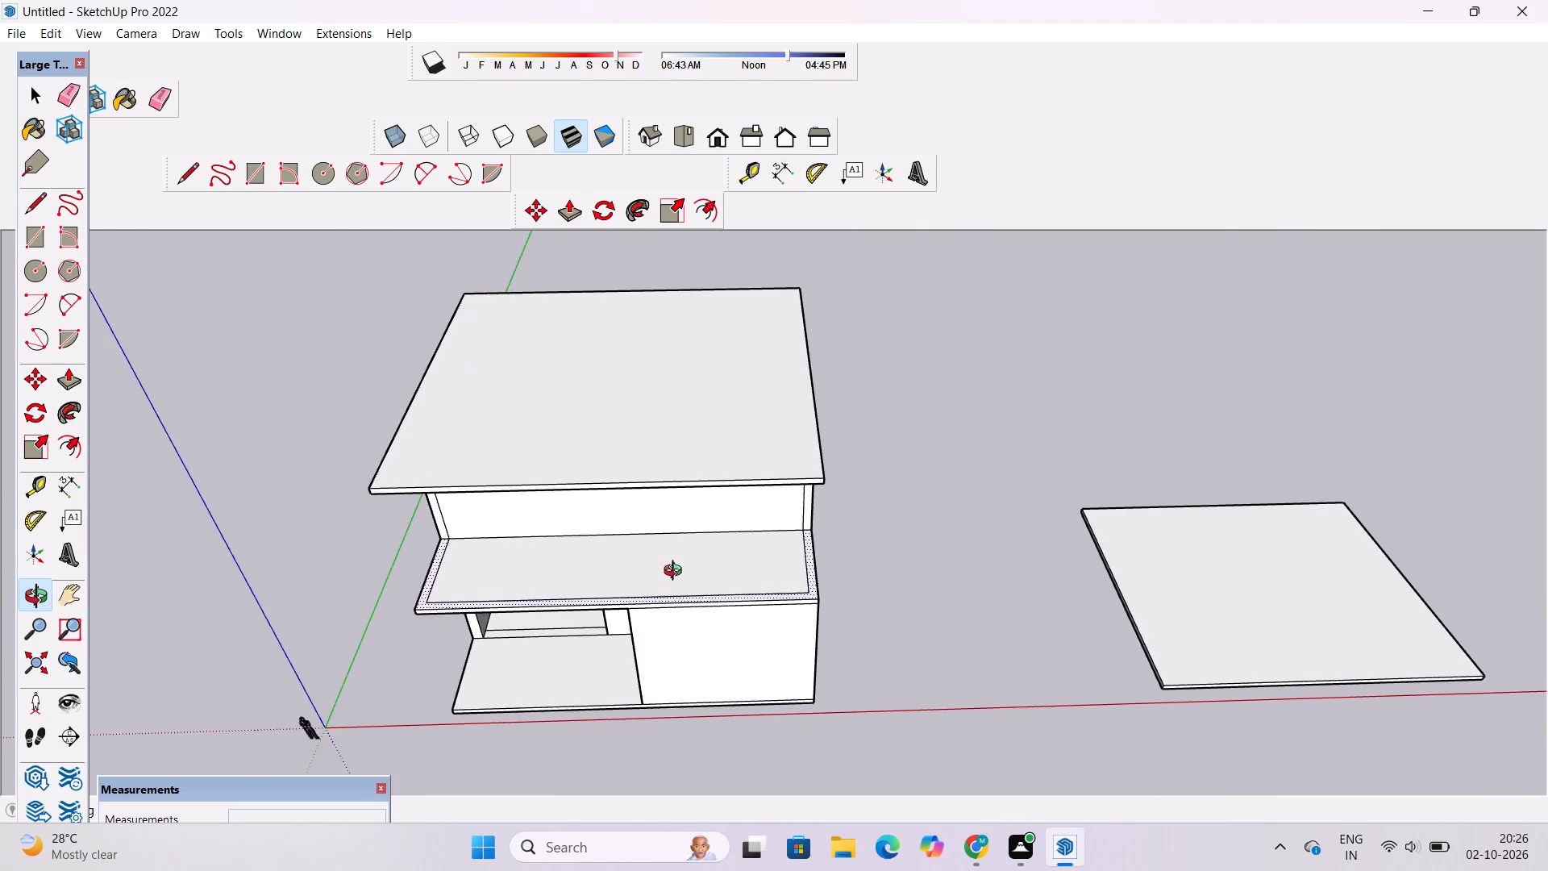
{"action": "scroll", "coordinate": [676, 573], "scroll_direction": "up", "scroll_amount": 3}
{"action": "left_click_drag", "start_coordinate": [676, 569], "coordinate": [687, 540], "text": "shift"}
{"action": "left_click_drag", "start_coordinate": [689, 540], "coordinate": [698, 594]}
{"action": "scroll", "coordinate": [683, 556], "scroll_direction": "down", "scroll_amount": 4}
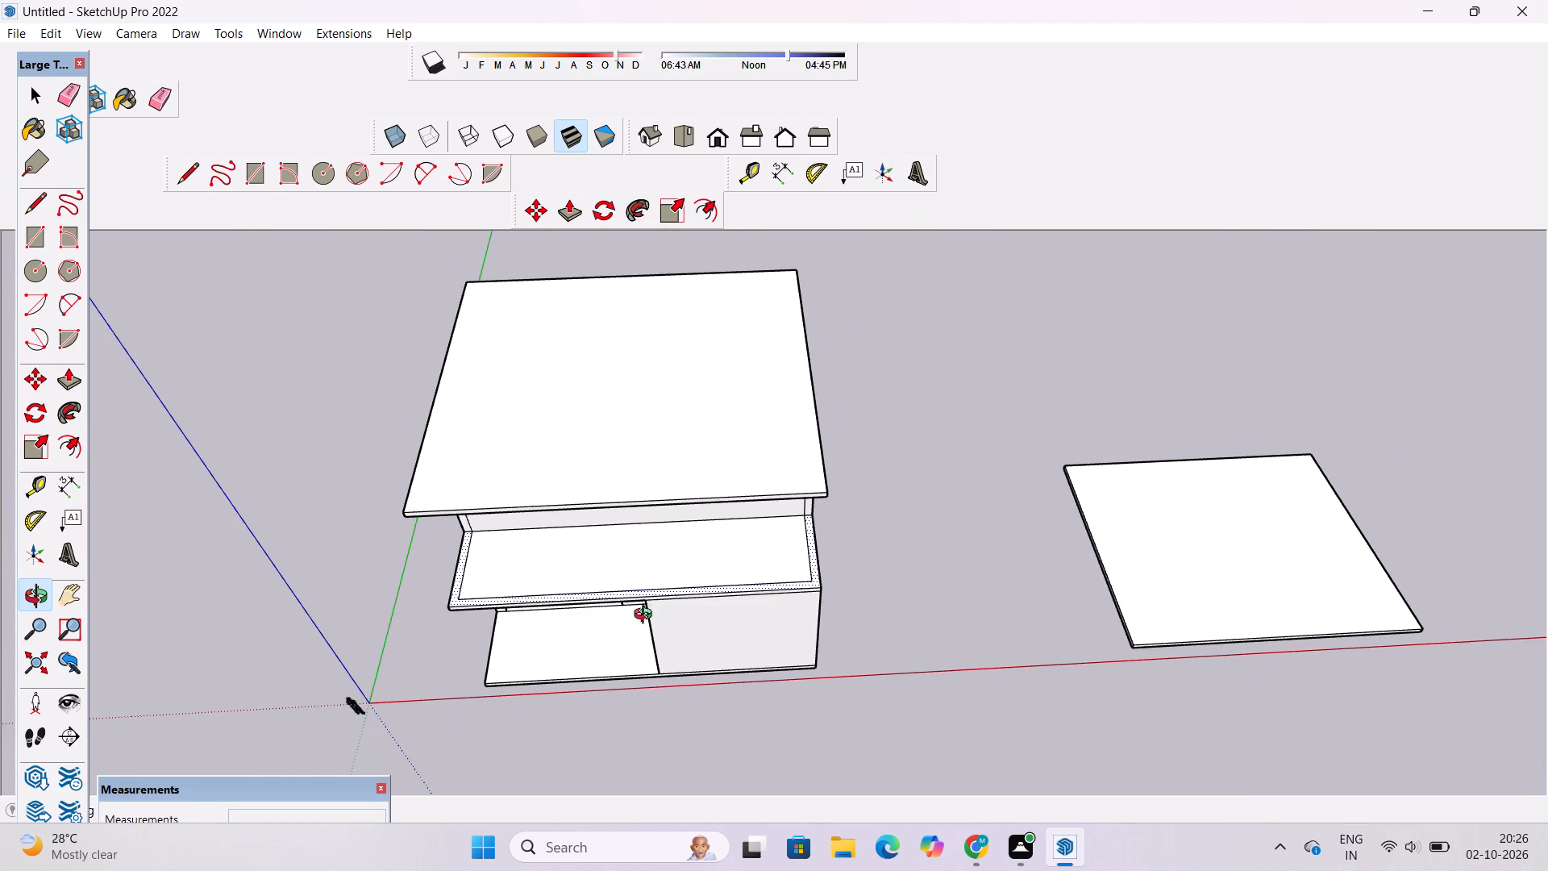
{"action": "left_click_drag", "start_coordinate": [647, 616], "coordinate": [647, 600]}
{"action": "left_click_drag", "start_coordinate": [647, 600], "coordinate": [671, 531], "text": "shift"}
{"action": "left_click_drag", "start_coordinate": [674, 552], "coordinate": [672, 602]}
{"action": "scroll", "coordinate": [660, 565], "scroll_direction": "up", "scroll_amount": 8}
{"action": "left_click_drag", "start_coordinate": [657, 551], "coordinate": [652, 493]}
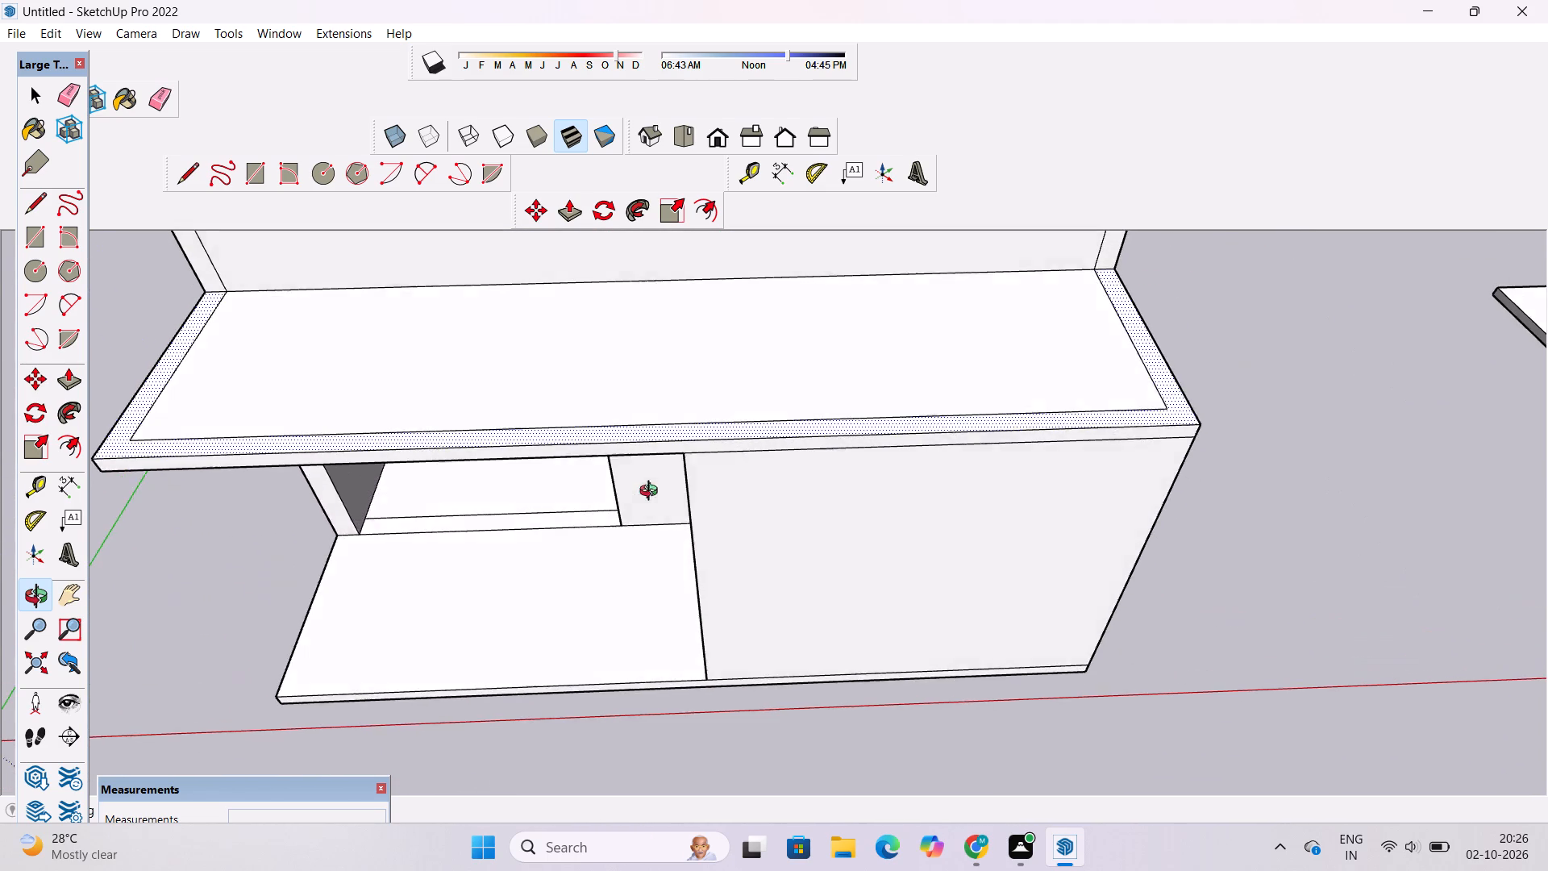
{"action": "left_click_drag", "start_coordinate": [652, 493], "coordinate": [652, 492]}
{"action": "left_click_drag", "start_coordinate": [652, 492], "coordinate": [654, 513], "text": "shift"}
Place a guide line 31' in from the lower roof slab's right edge, in line with the front wall's end.
{"action": "key", "text": "t"}
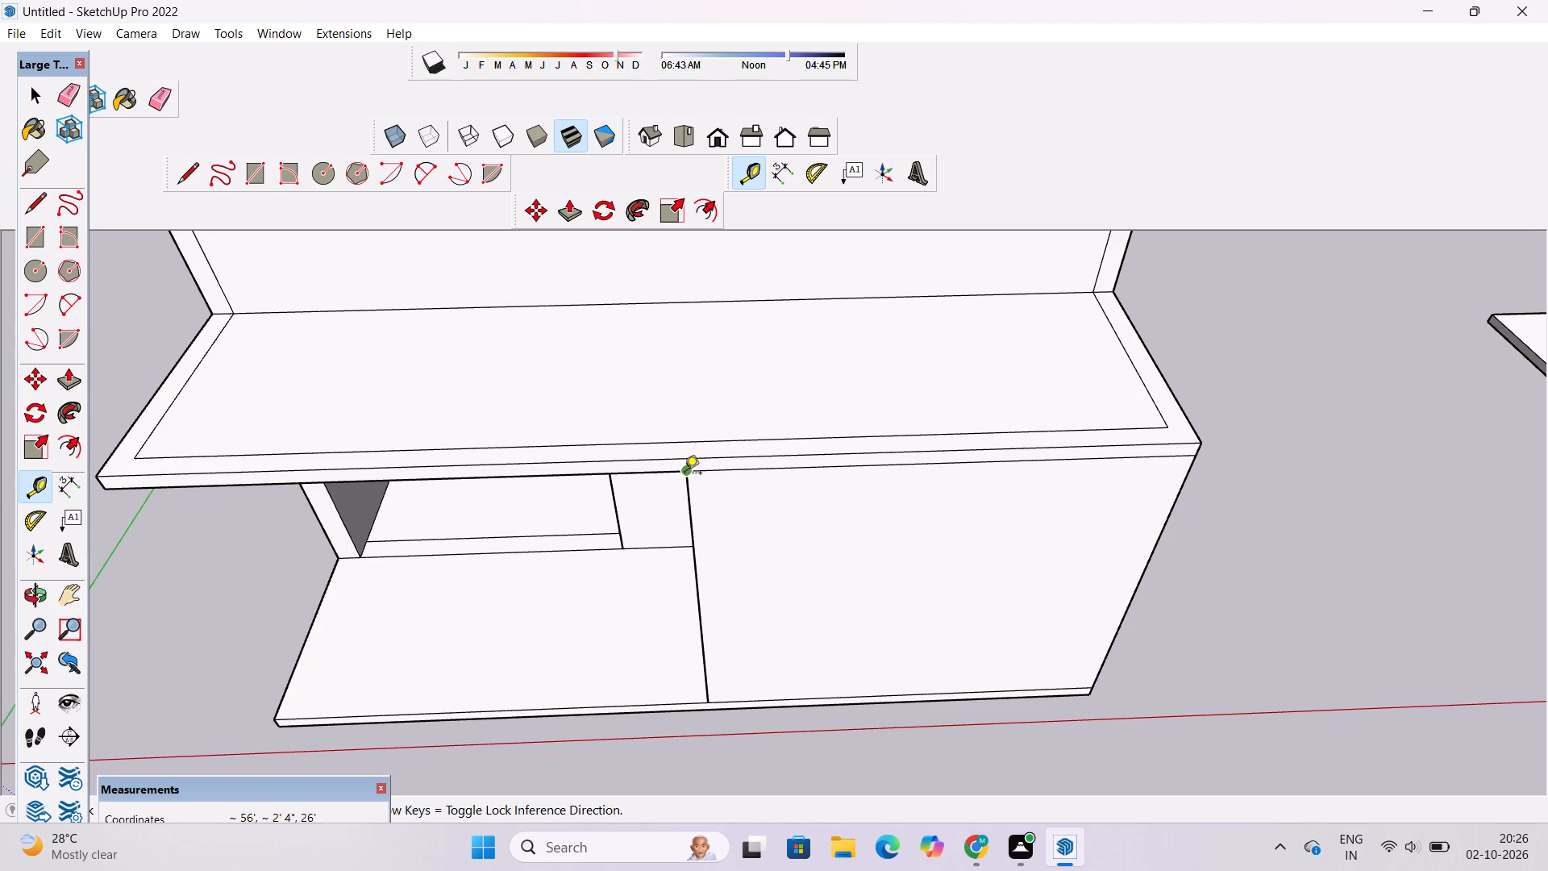
{"action": "left_click", "coordinate": [1175, 394]}
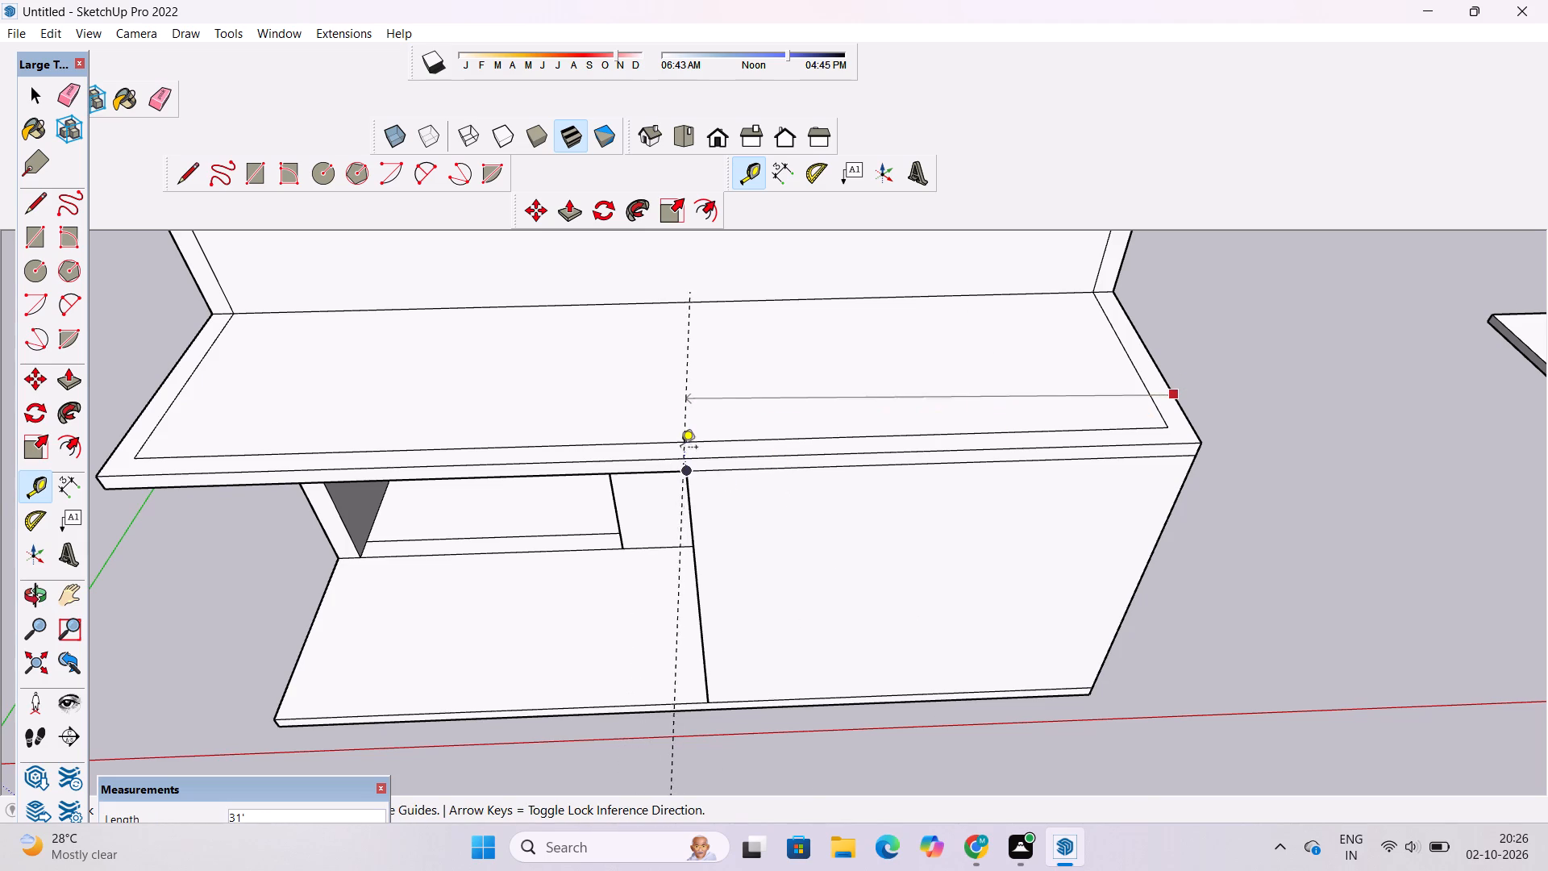
{"action": "scroll", "coordinate": [686, 460], "scroll_direction": "up", "scroll_amount": 7}
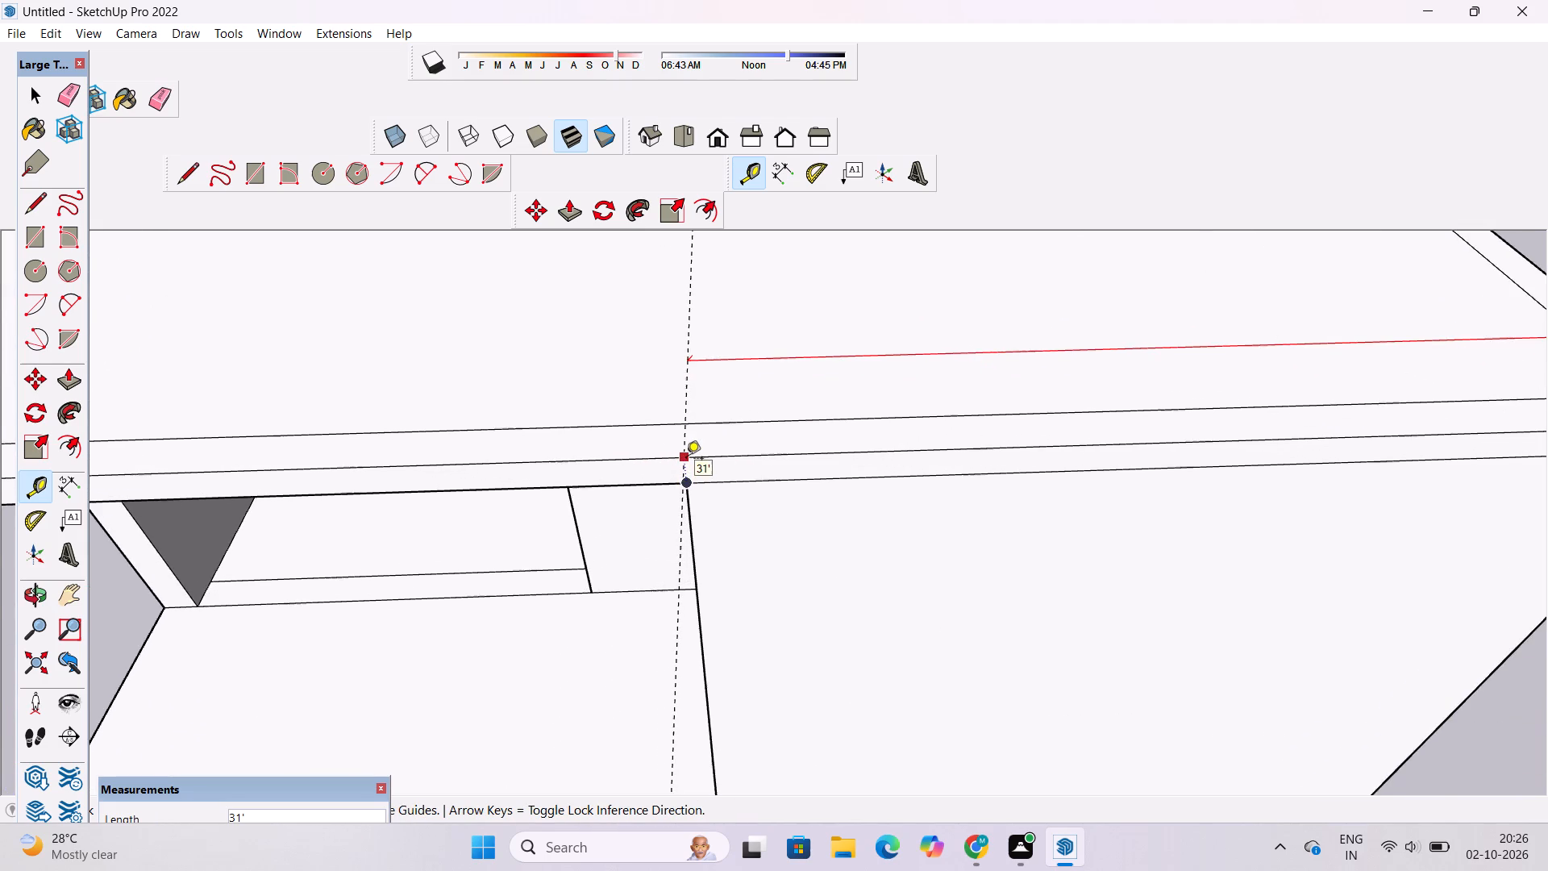
{"action": "scroll", "coordinate": [686, 460], "scroll_direction": "up", "scroll_amount": 16}
{"action": "left_click", "coordinate": [686, 460]}
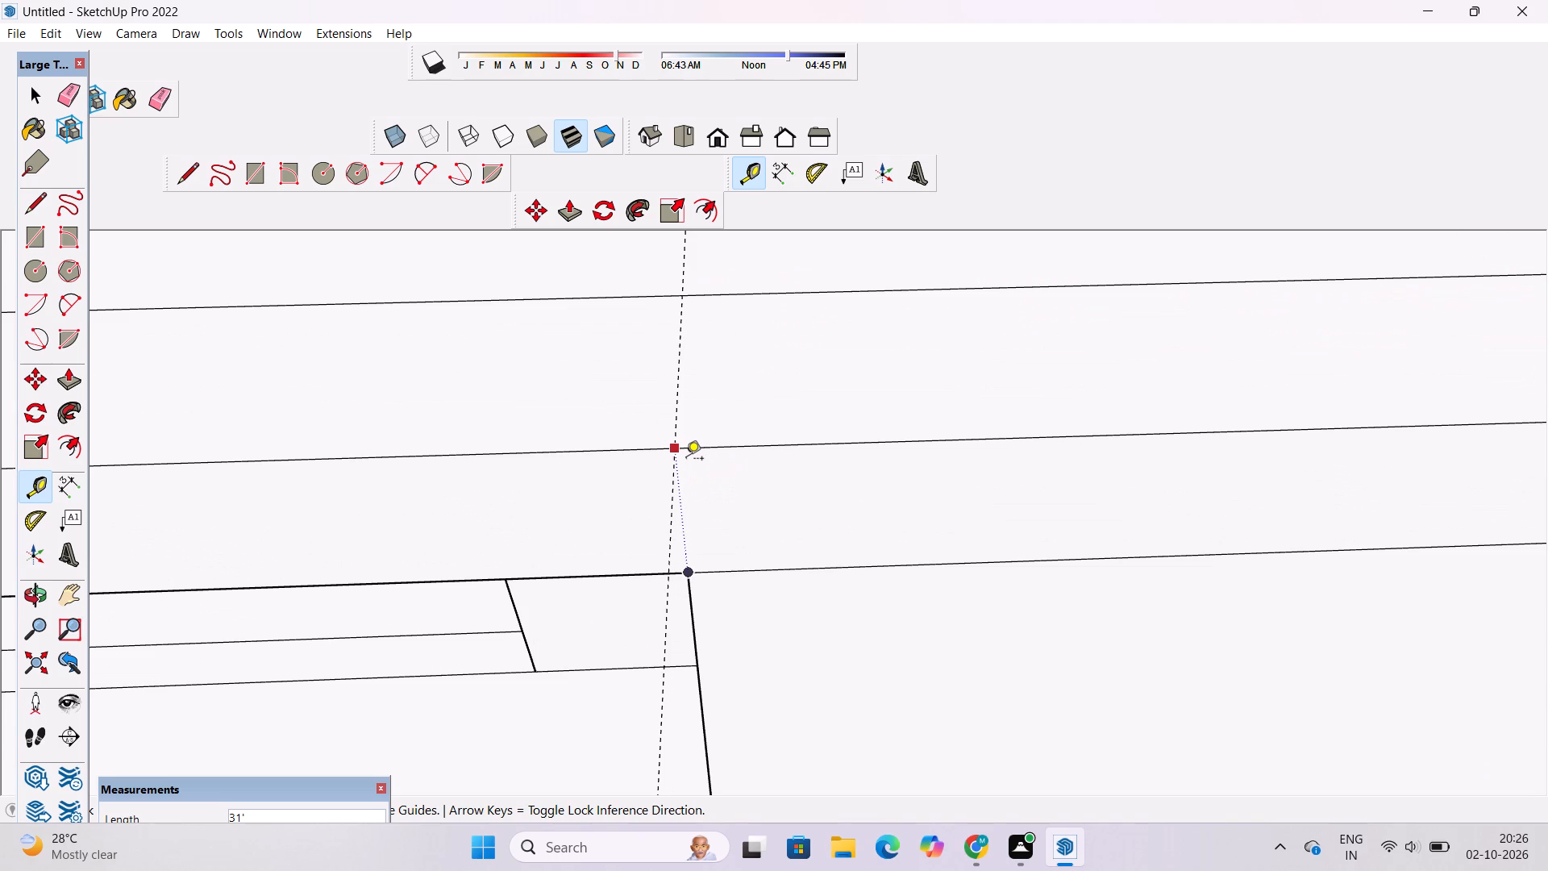
Draw lines from the front wall's top corner 1' up the slab edge and 1' 6" back to the inset outline.
{"action": "key", "text": "l"}
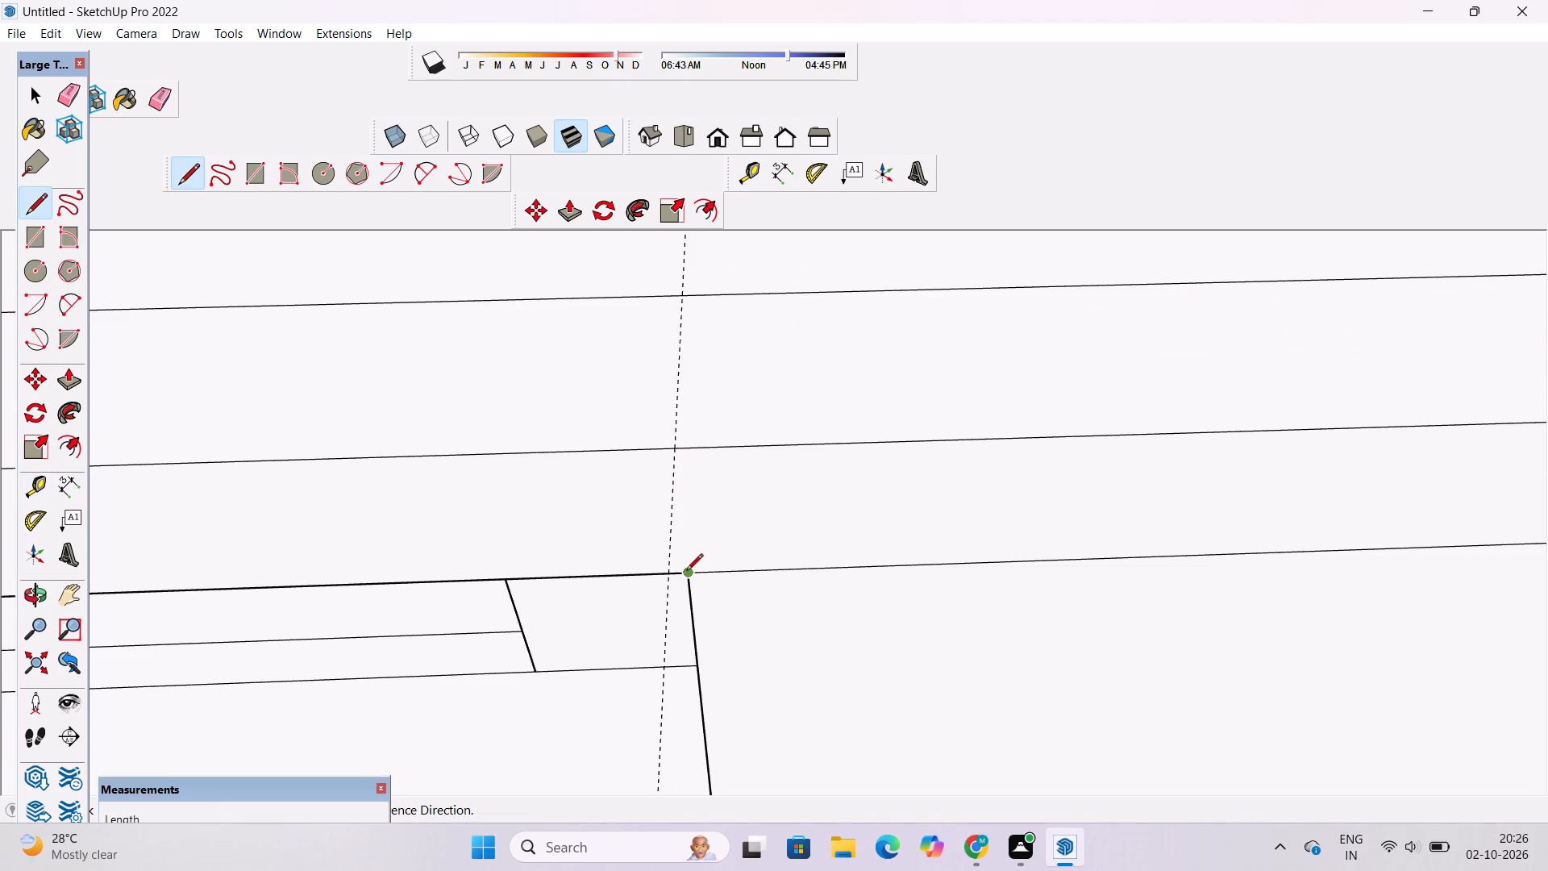
{"action": "left_click", "coordinate": [686, 572]}
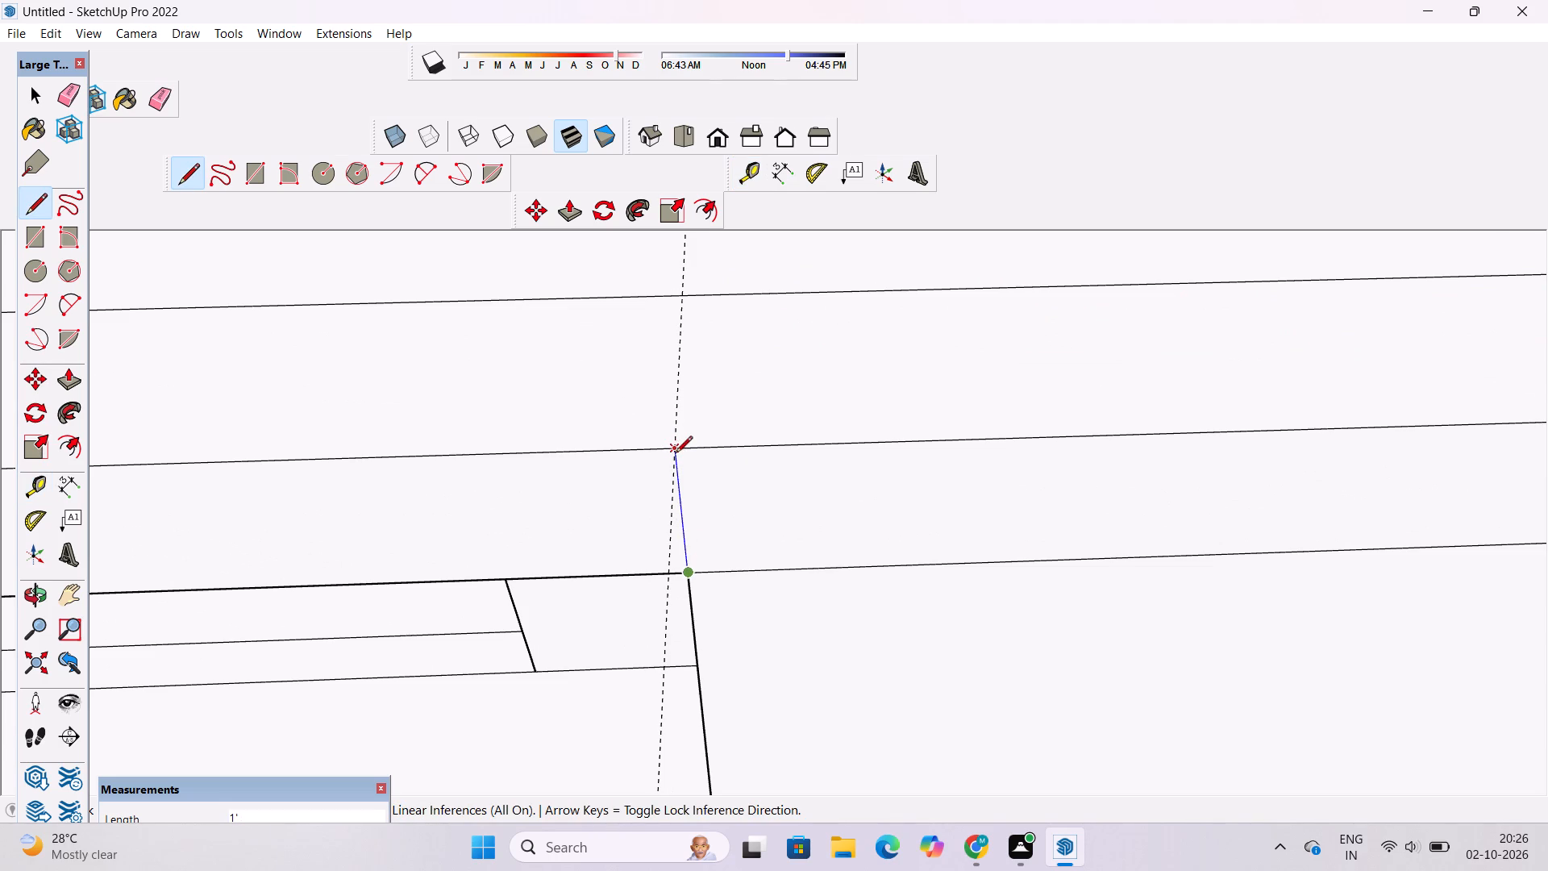
{"action": "left_click", "coordinate": [674, 449]}
{"action": "scroll", "coordinate": [676, 449], "scroll_direction": "down", "scroll_amount": 2}
{"action": "left_click", "coordinate": [672, 452]}
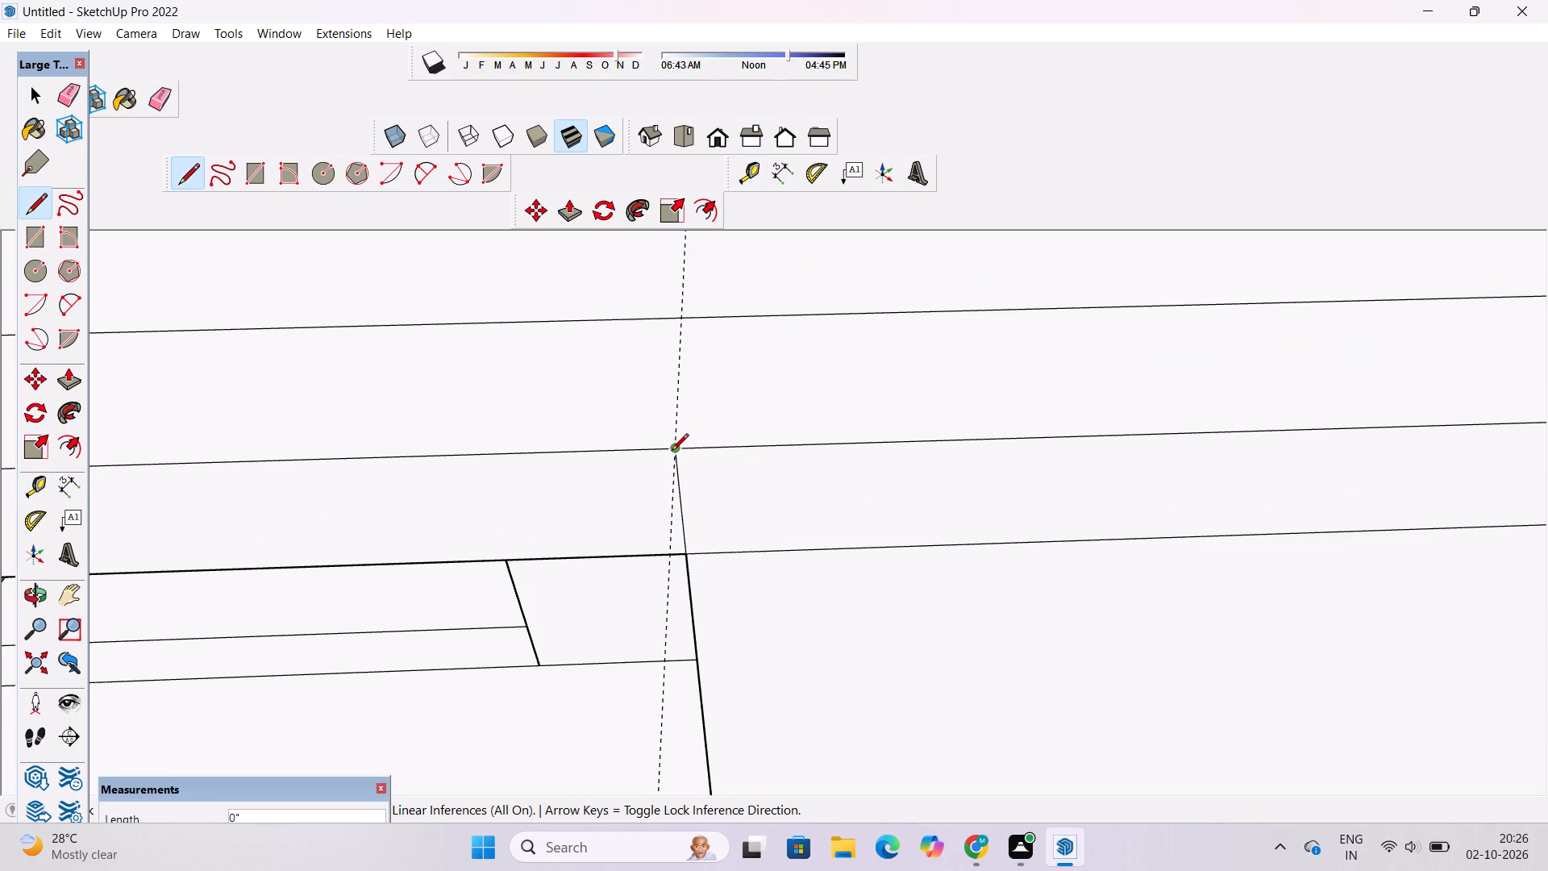
{"action": "scroll", "coordinate": [672, 452], "scroll_direction": "down", "scroll_amount": 18}
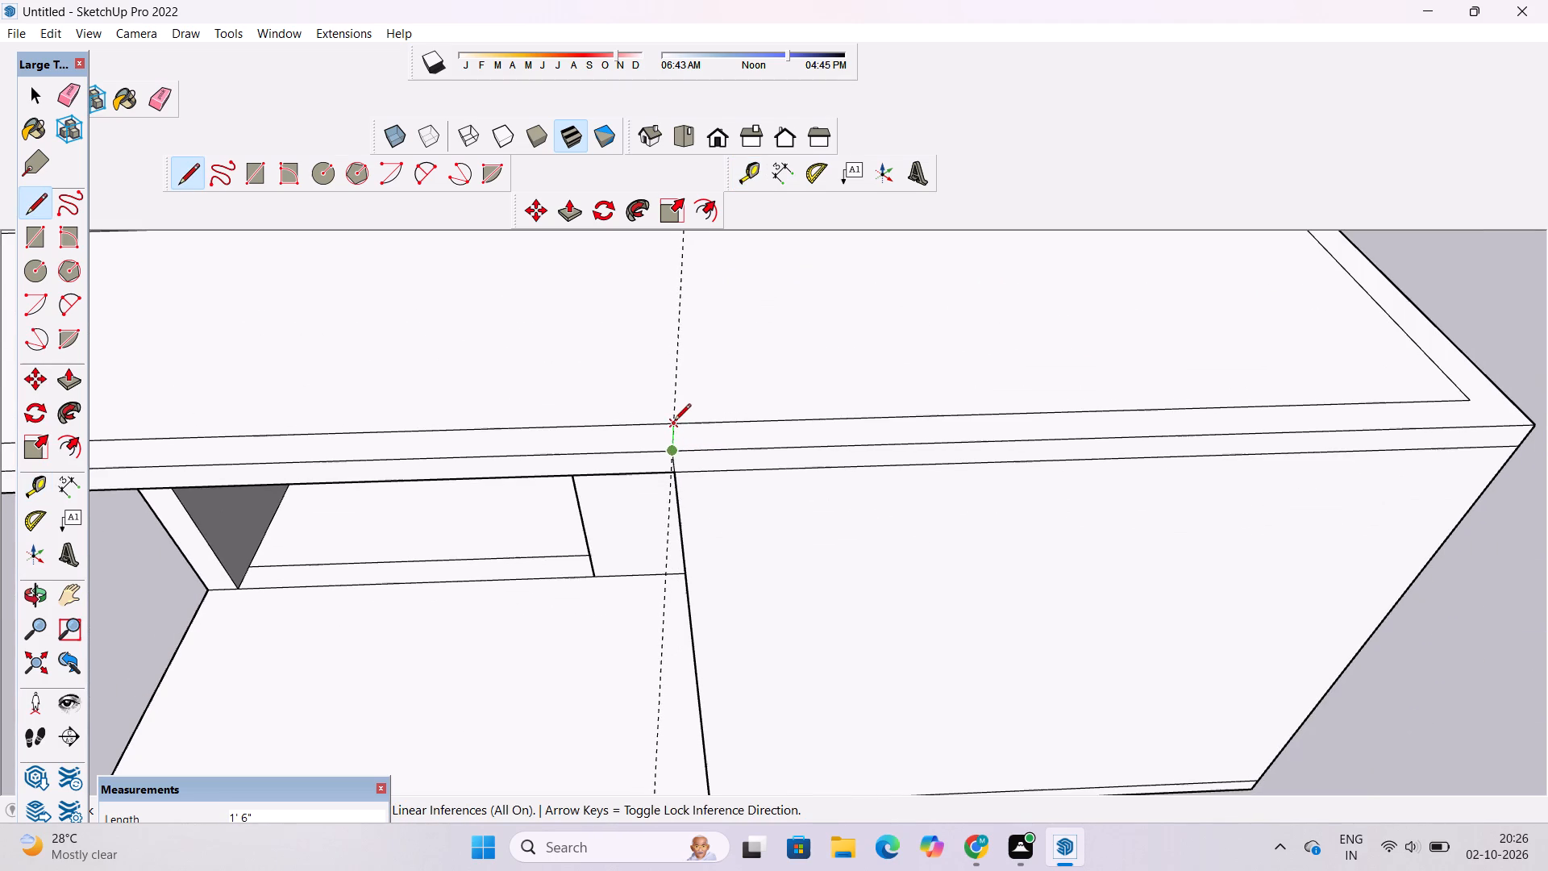
{"action": "left_click", "coordinate": [674, 422]}
Erase the guide line crossing the lower roof slab.
{"action": "key", "text": "space"}
{"action": "type", "text": "e"}
{"action": "left_click_drag", "start_coordinate": [683, 348], "coordinate": [677, 376]}
Examine the divided front border of the lower roof slab and the whole building from the front.
{"action": "key", "text": "o"}
{"action": "scroll", "coordinate": [675, 393], "scroll_direction": "down", "scroll_amount": 6}
{"action": "left_click_drag", "start_coordinate": [491, 473], "coordinate": [721, 479]}
{"action": "left_click_drag", "start_coordinate": [734, 473], "coordinate": [675, 456]}
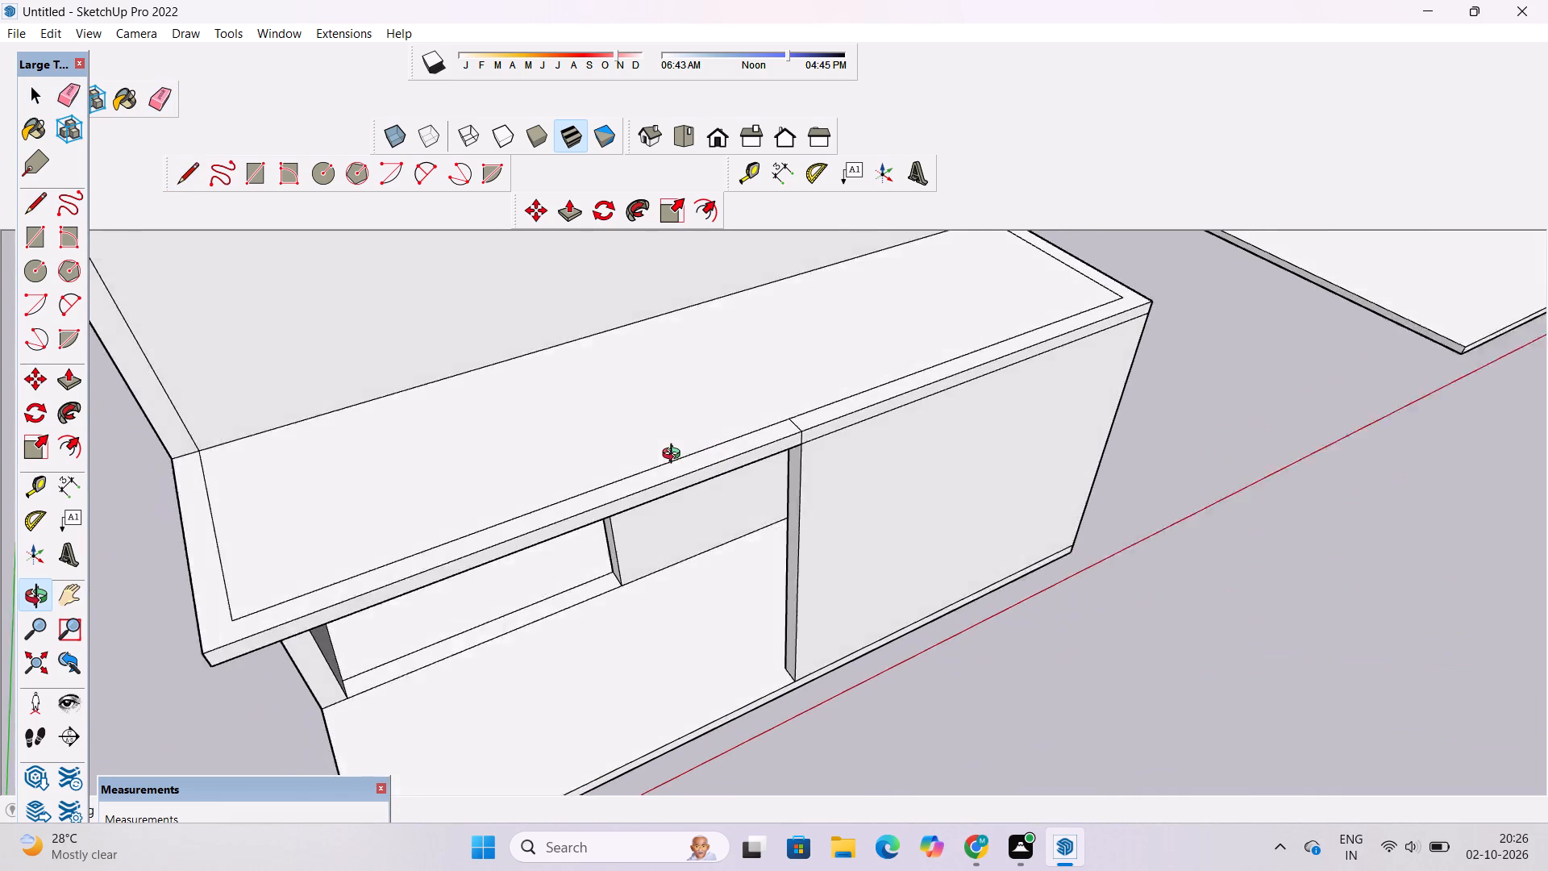
{"action": "left_click_drag", "start_coordinate": [675, 456], "coordinate": [655, 444]}
{"action": "scroll", "coordinate": [649, 438], "scroll_direction": "down", "scroll_amount": 3}
{"action": "left_click_drag", "start_coordinate": [658, 423], "coordinate": [685, 452], "text": "shift"}
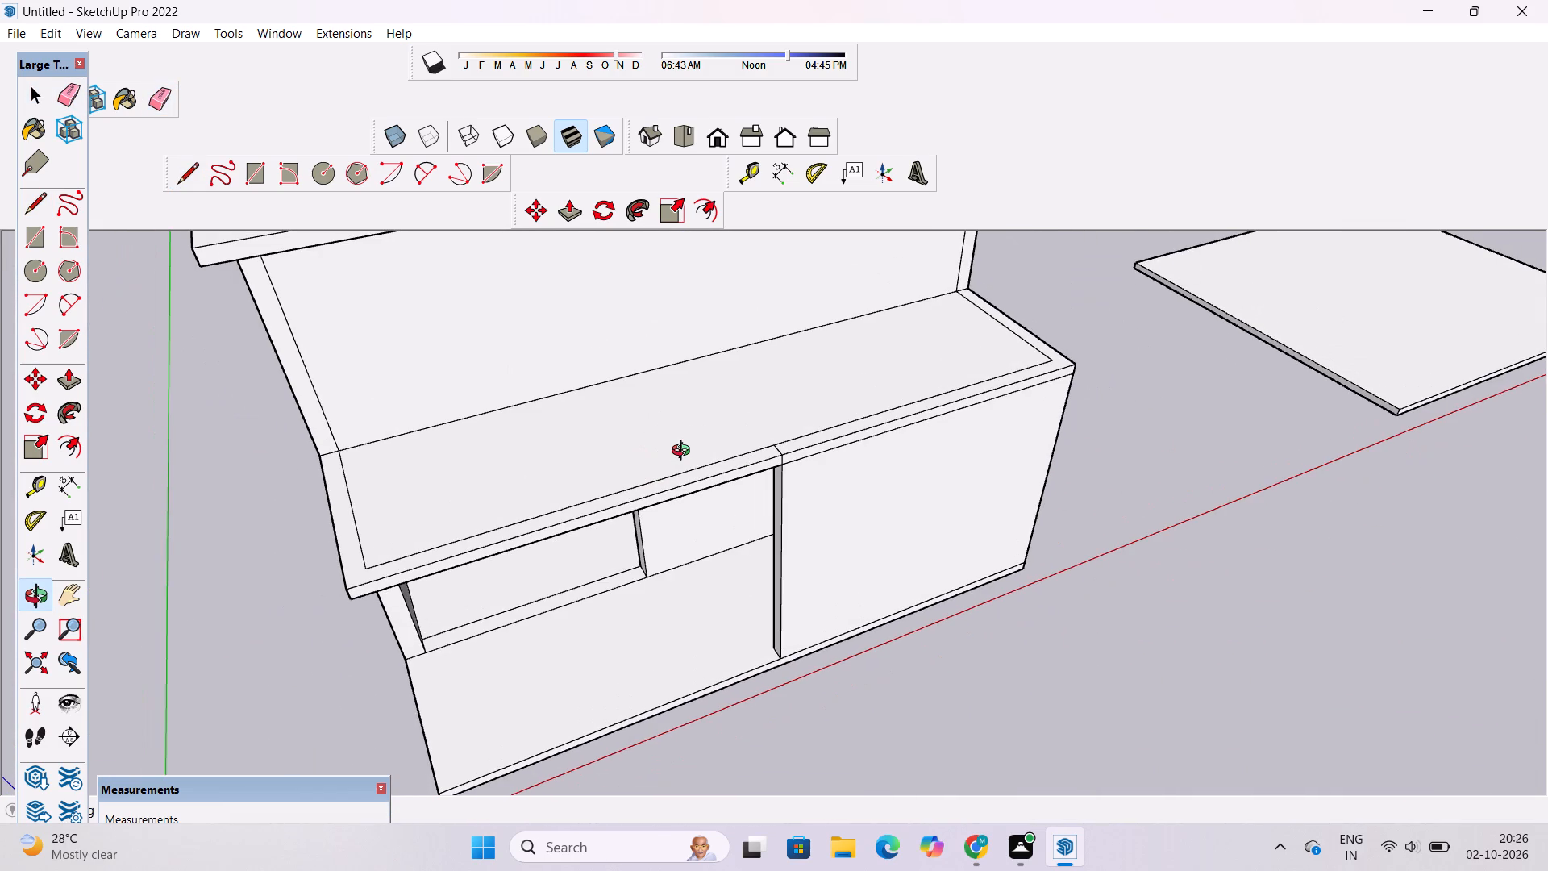
{"action": "scroll", "coordinate": [480, 498], "scroll_direction": "down", "scroll_amount": 7}
{"action": "left_click_drag", "start_coordinate": [898, 503], "coordinate": [768, 491]}
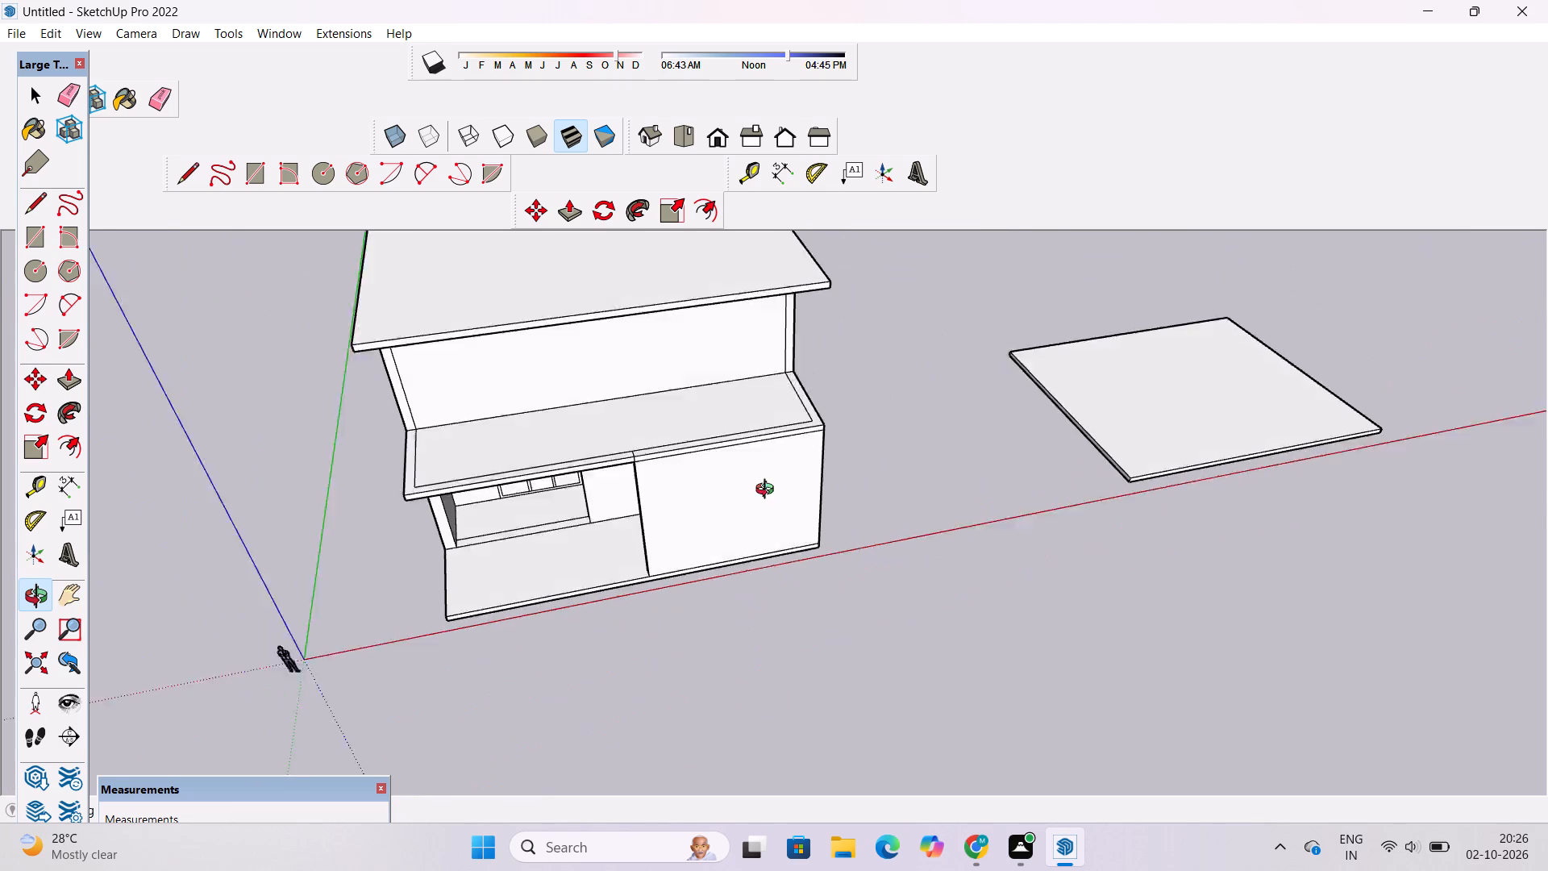
{"action": "left_click_drag", "start_coordinate": [768, 491], "coordinate": [766, 491]}
{"action": "left_click_drag", "start_coordinate": [701, 474], "coordinate": [704, 530], "text": "shift"}
{"action": "left_click_drag", "start_coordinate": [697, 540], "coordinate": [720, 569]}
{"action": "scroll", "coordinate": [767, 502], "scroll_direction": "up", "scroll_amount": 3}
{"action": "left_click_drag", "start_coordinate": [767, 502], "coordinate": [720, 533], "text": "shift"}
{"action": "left_click_drag", "start_coordinate": [717, 536], "coordinate": [716, 528]}
Push/Pull the right-hand L-shaped border section of the lower roof slab up 24' to the underside of the upper roof slab.
{"action": "key", "text": "p"}
{"action": "scroll", "coordinate": [743, 530], "scroll_direction": "up", "scroll_amount": 1}
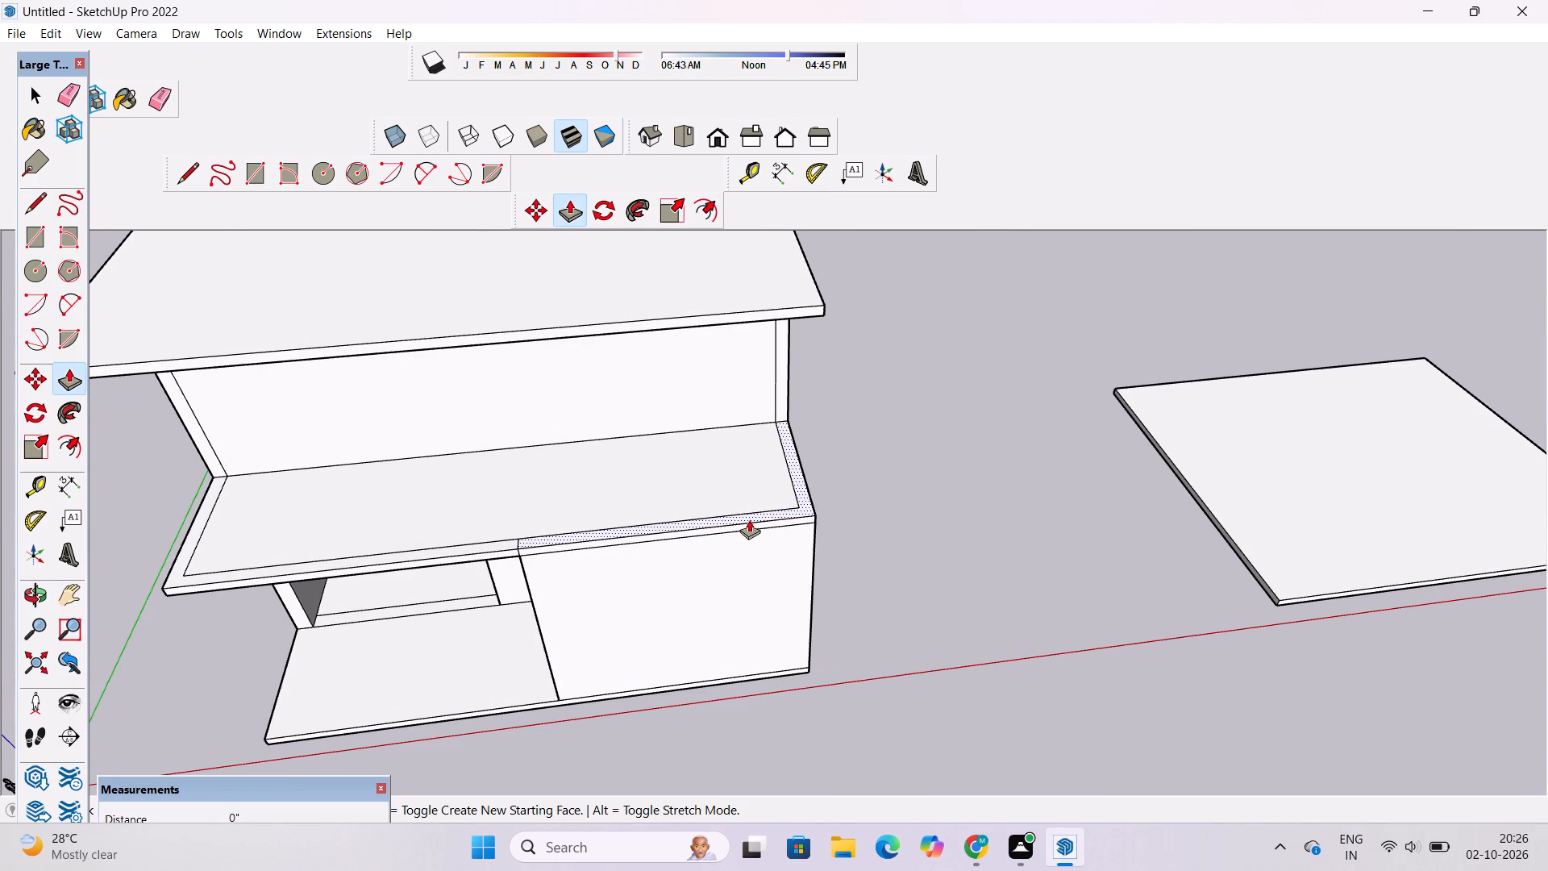
{"action": "left_click", "coordinate": [749, 519]}
{"action": "scroll", "coordinate": [751, 499], "scroll_direction": "down", "scroll_amount": 5}
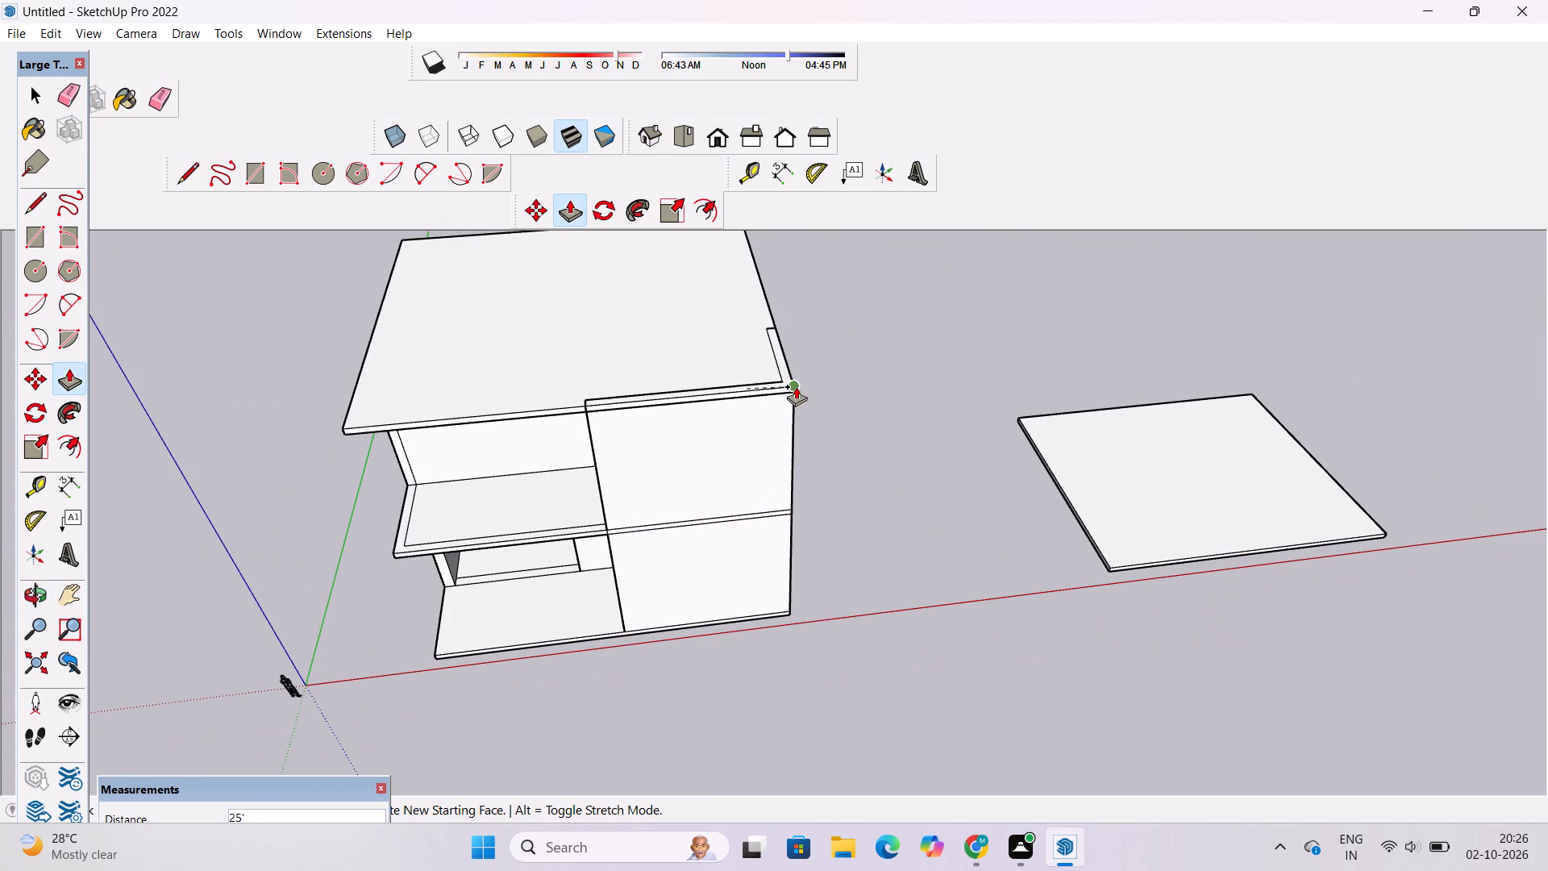
{"action": "scroll", "coordinate": [792, 393], "scroll_direction": "up", "scroll_amount": 10}
{"action": "left_click", "coordinate": [794, 388]}
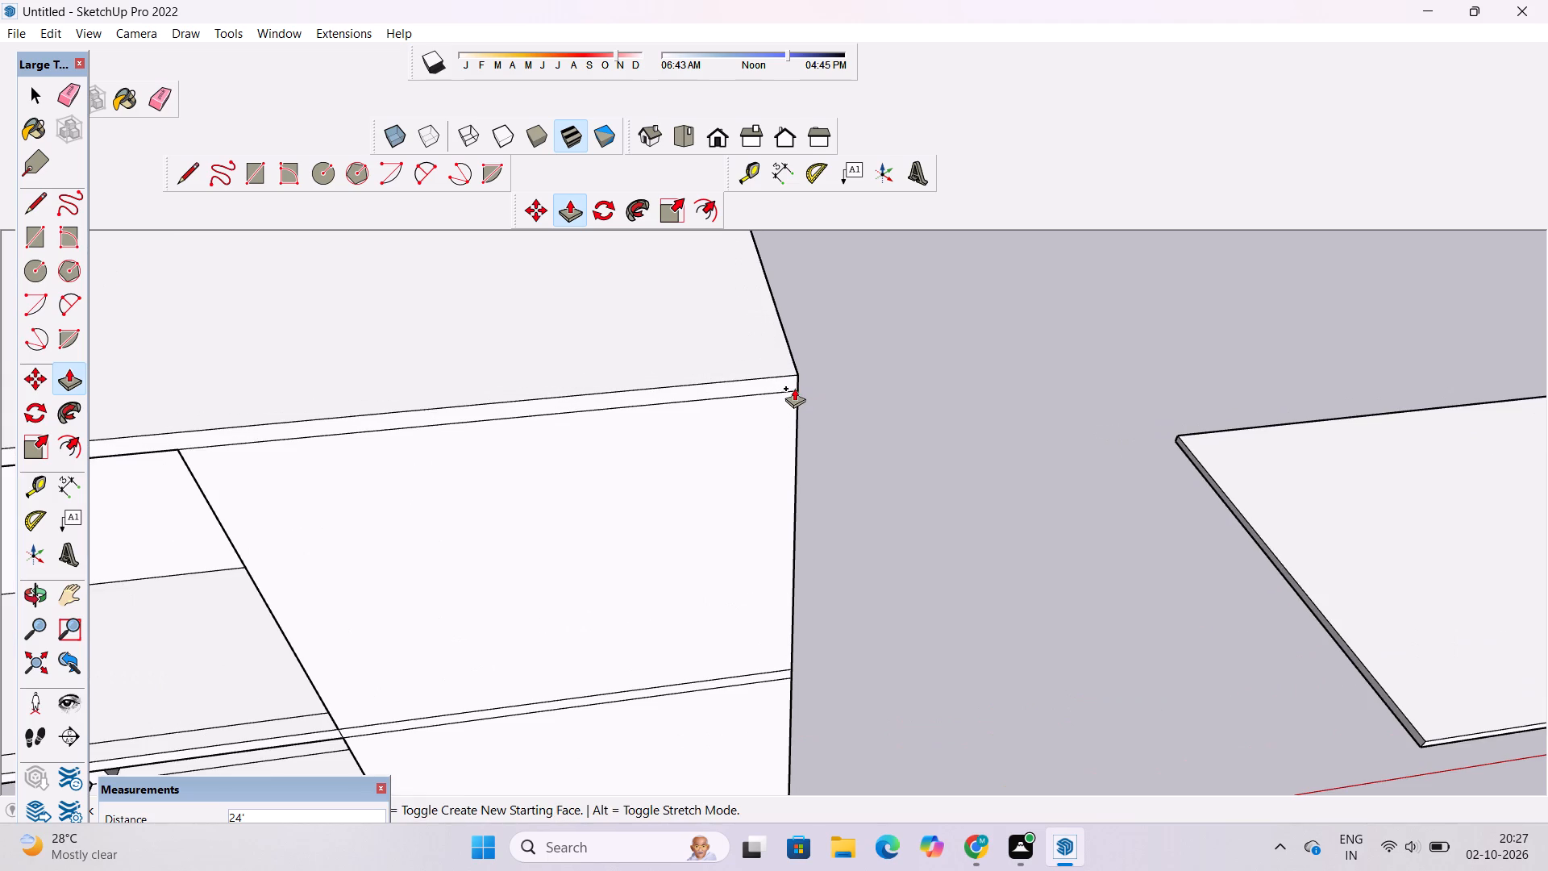
Examine the raised upper-storey front wall and its junction with both roof slabs from the front and side.
{"action": "key", "text": "o"}
{"action": "scroll", "coordinate": [708, 376], "scroll_direction": "down", "scroll_amount": 12}
{"action": "left_click_drag", "start_coordinate": [697, 500], "coordinate": [676, 377]}
{"action": "scroll", "coordinate": [674, 377], "scroll_direction": "up", "scroll_amount": 1}
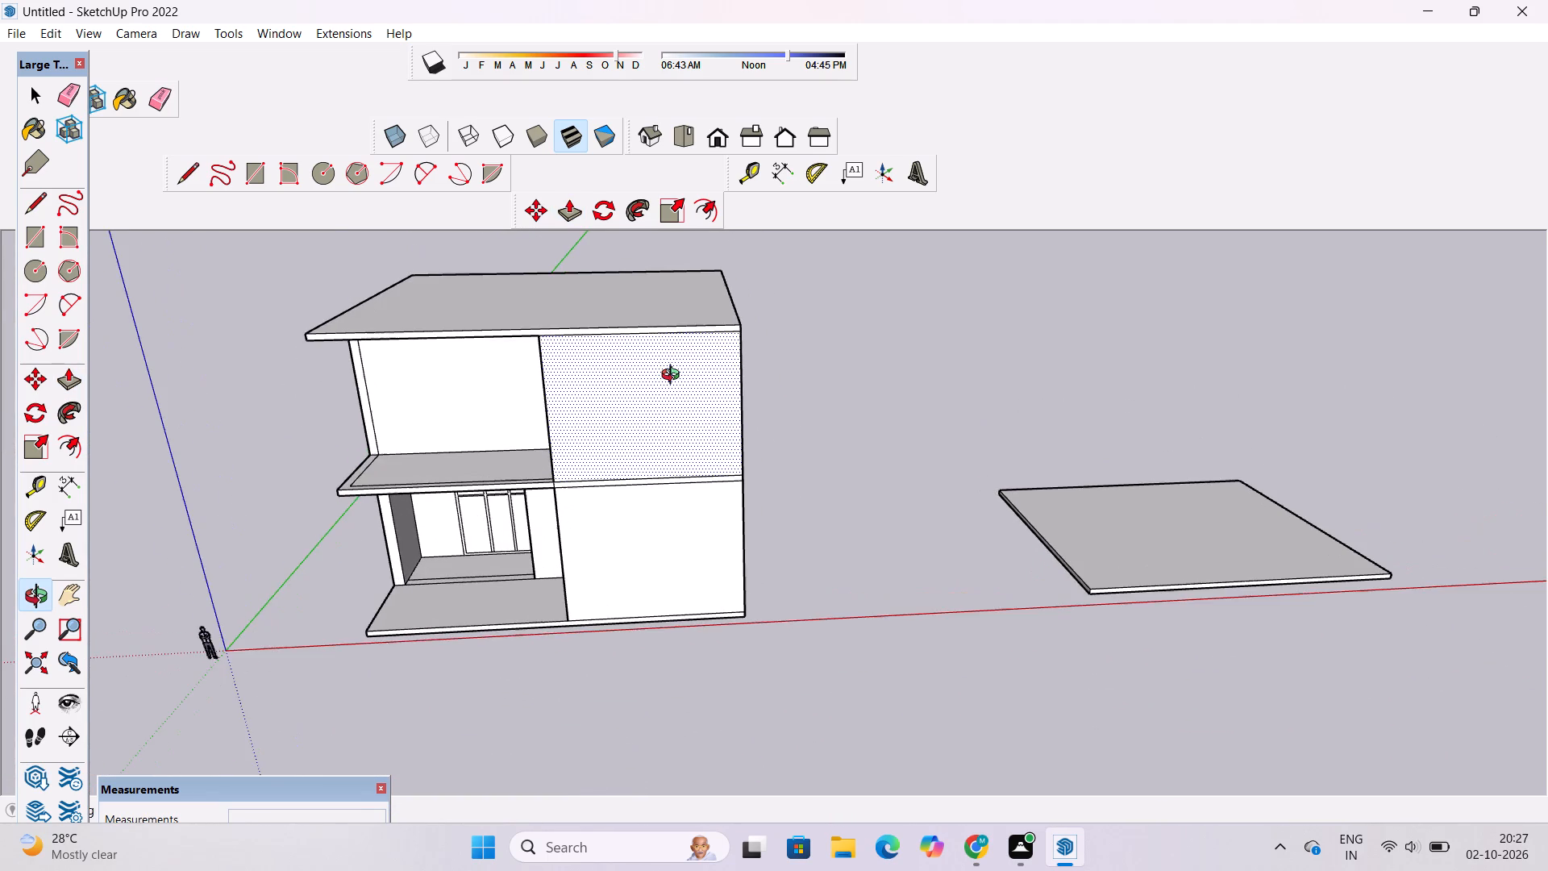
{"action": "scroll", "coordinate": [674, 377], "scroll_direction": "down", "scroll_amount": 5}
{"action": "left_click_drag", "start_coordinate": [775, 415], "coordinate": [526, 384]}
{"action": "scroll", "coordinate": [848, 406], "scroll_direction": "up", "scroll_amount": 5}
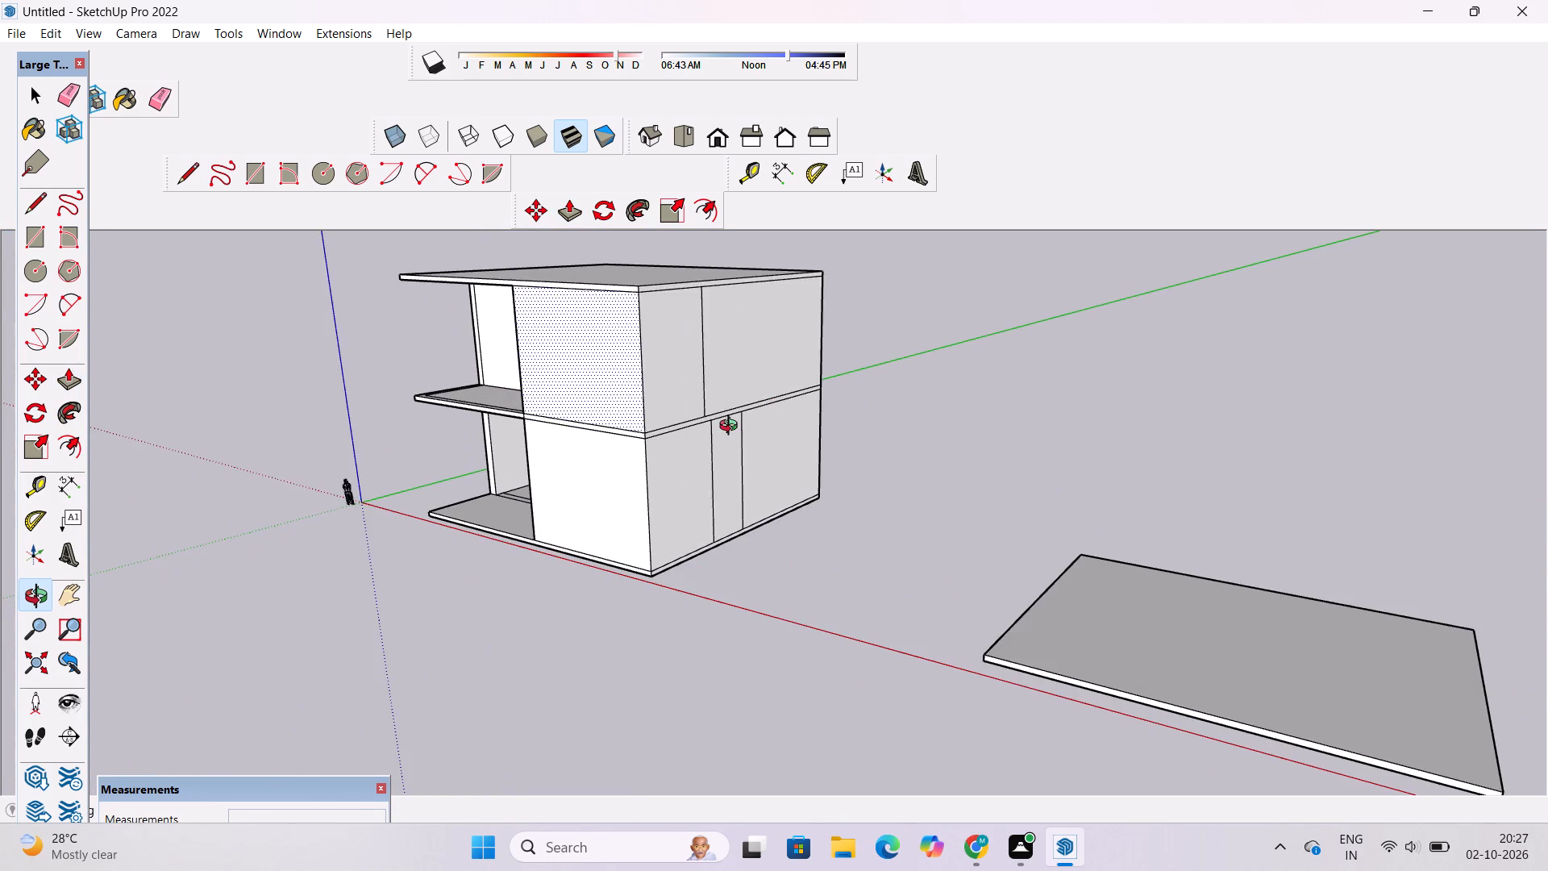
{"action": "scroll", "coordinate": [731, 428], "scroll_direction": "down", "scroll_amount": 9}
{"action": "left_click_drag", "start_coordinate": [535, 427], "coordinate": [869, 380]}
{"action": "scroll", "coordinate": [751, 415], "scroll_direction": "up", "scroll_amount": 1}
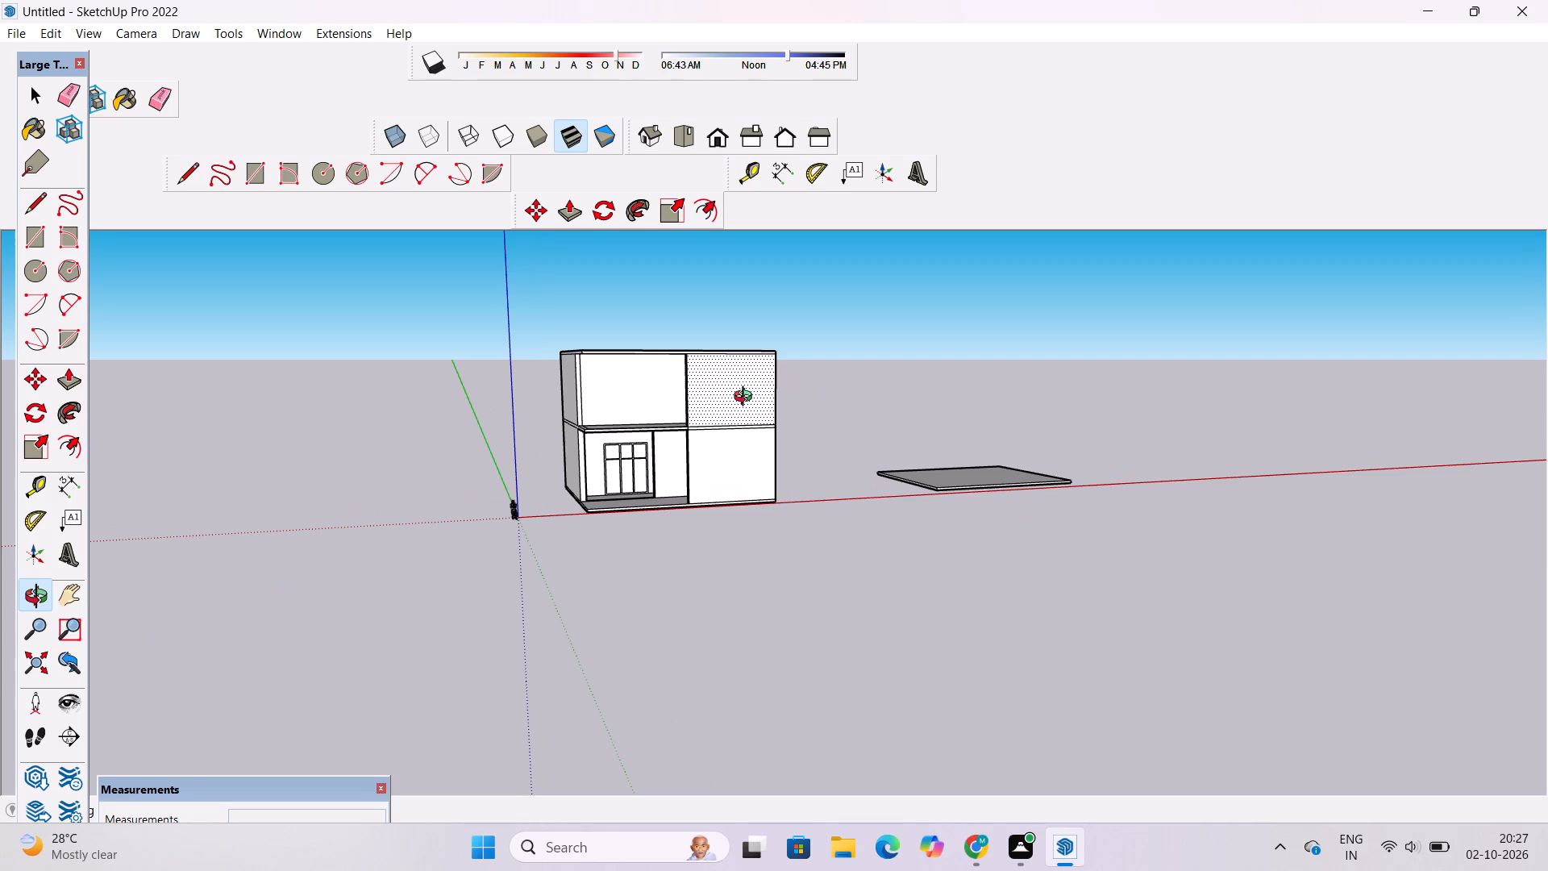
{"action": "scroll", "coordinate": [751, 381], "scroll_direction": "down", "scroll_amount": 2}
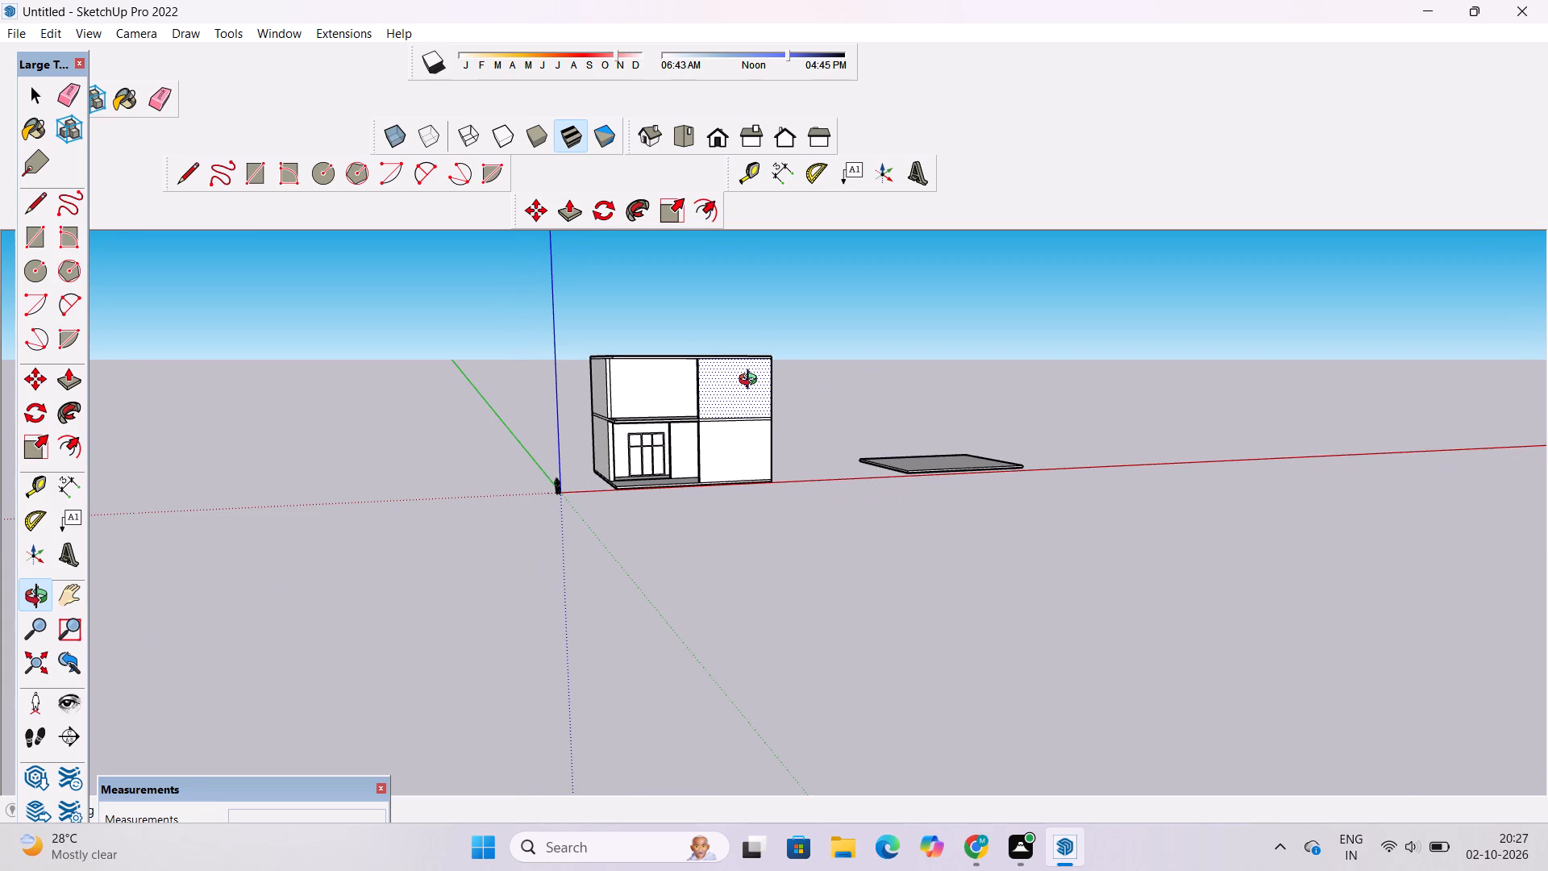
{"action": "scroll", "coordinate": [797, 390], "scroll_direction": "up", "scroll_amount": 3}
{"action": "left_click_drag", "start_coordinate": [841, 377], "coordinate": [708, 401]}
{"action": "left_click_drag", "start_coordinate": [640, 417], "coordinate": [655, 524], "text": "shift"}
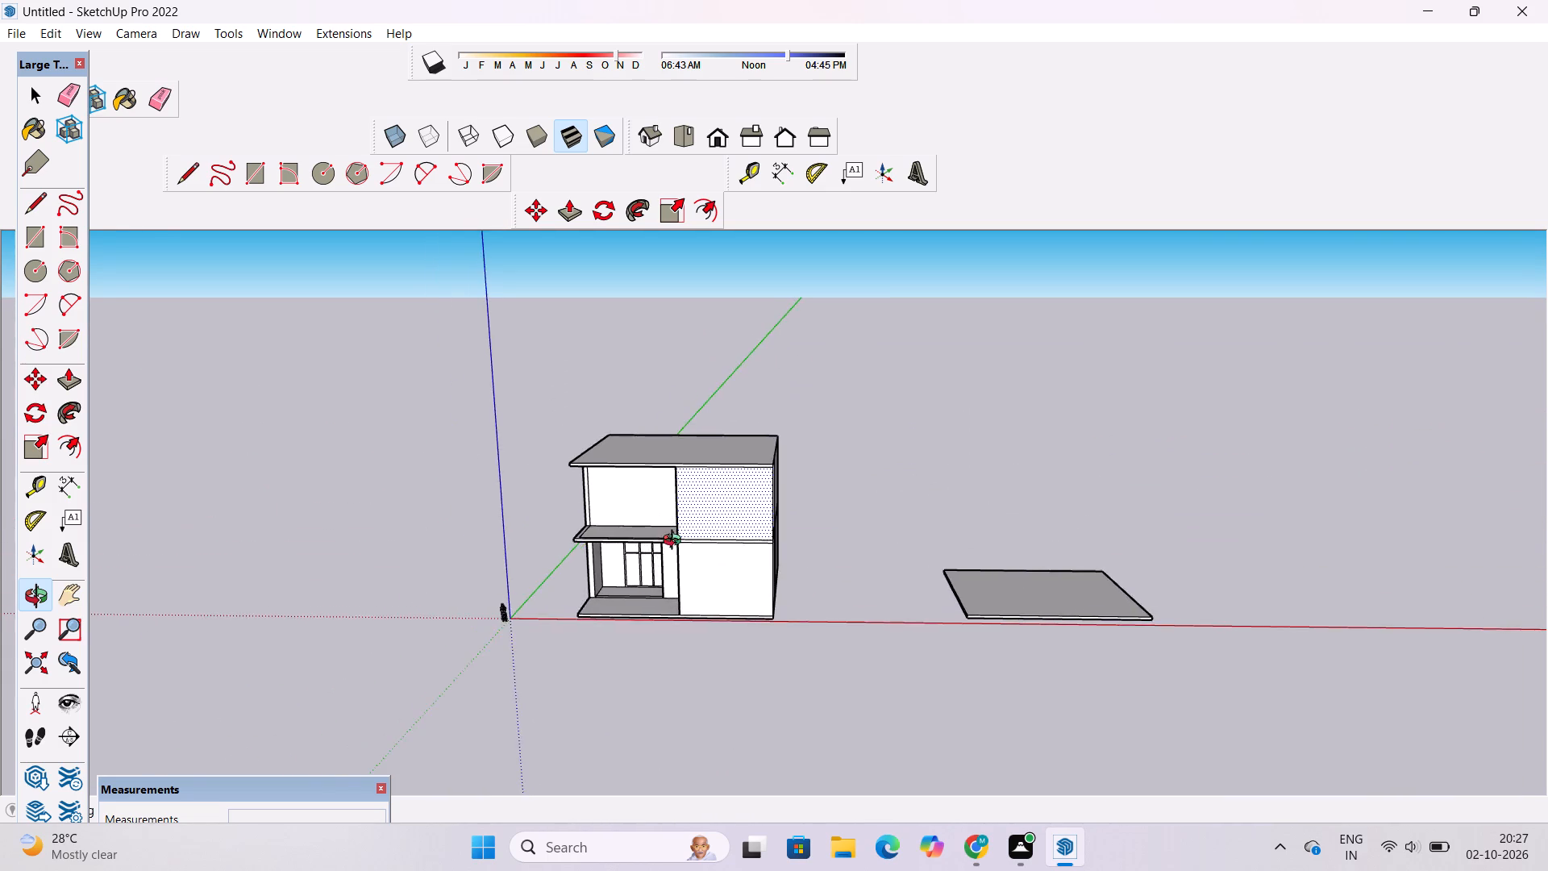
{"action": "left_click_drag", "start_coordinate": [676, 543], "coordinate": [676, 440]}
{"action": "left_click_drag", "start_coordinate": [638, 458], "coordinate": [777, 481]}
{"action": "scroll", "coordinate": [764, 431], "scroll_direction": "up", "scroll_amount": 5}
{"action": "left_click_drag", "start_coordinate": [764, 430], "coordinate": [610, 423], "text": "shift"}
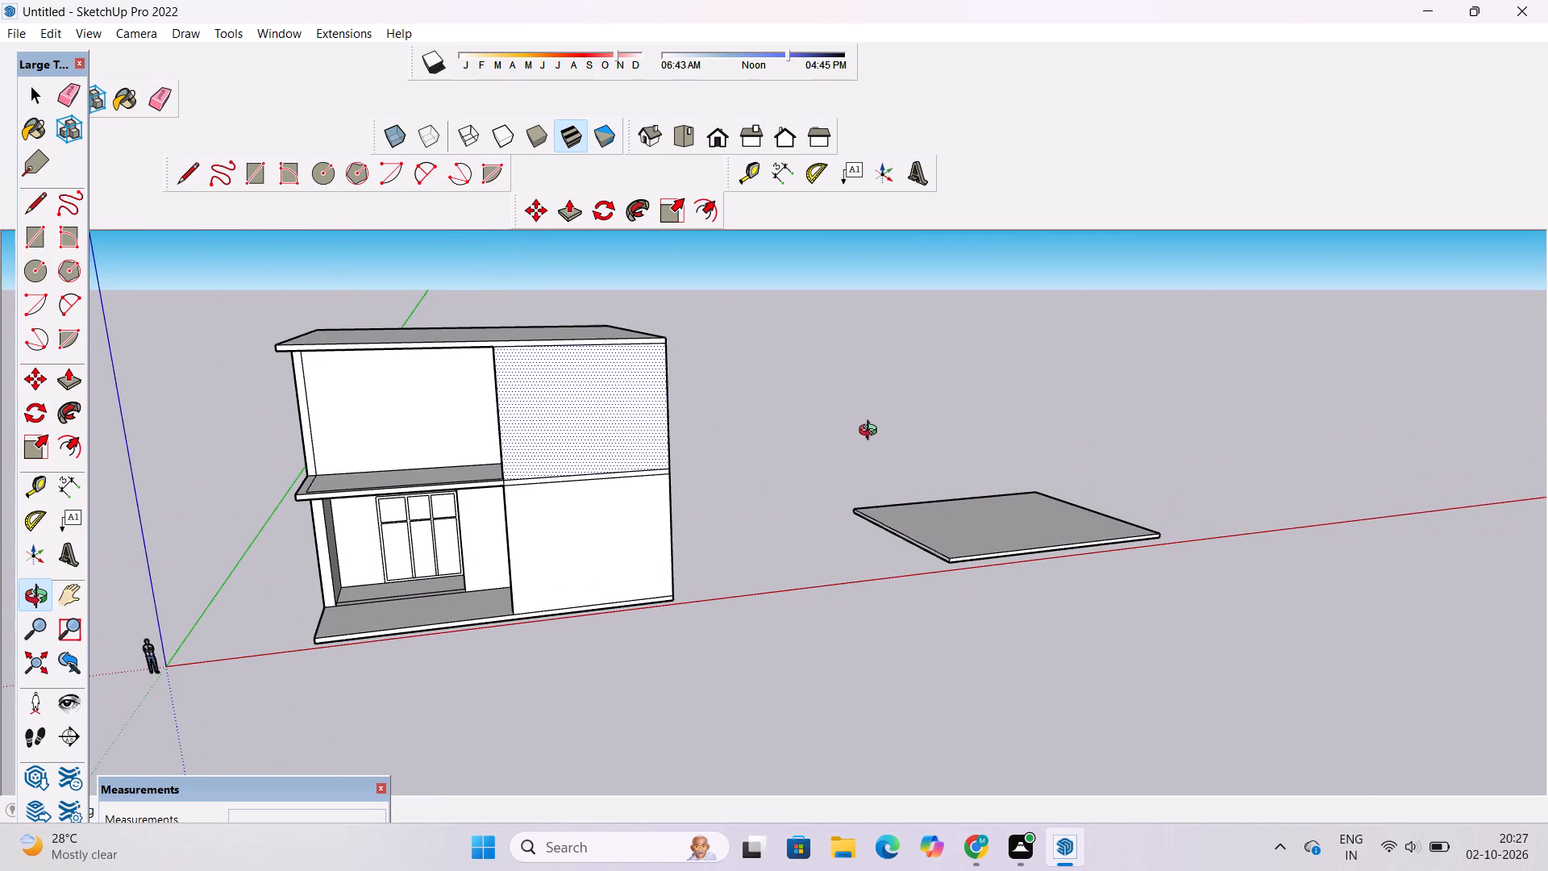
Clear the selection and examine the whole front facade with both storeys.
{"action": "key", "text": "space"}
{"action": "left_click", "coordinate": [819, 429]}
{"action": "key", "text": "o"}
{"action": "scroll", "coordinate": [618, 454], "scroll_direction": "up", "scroll_amount": 2}
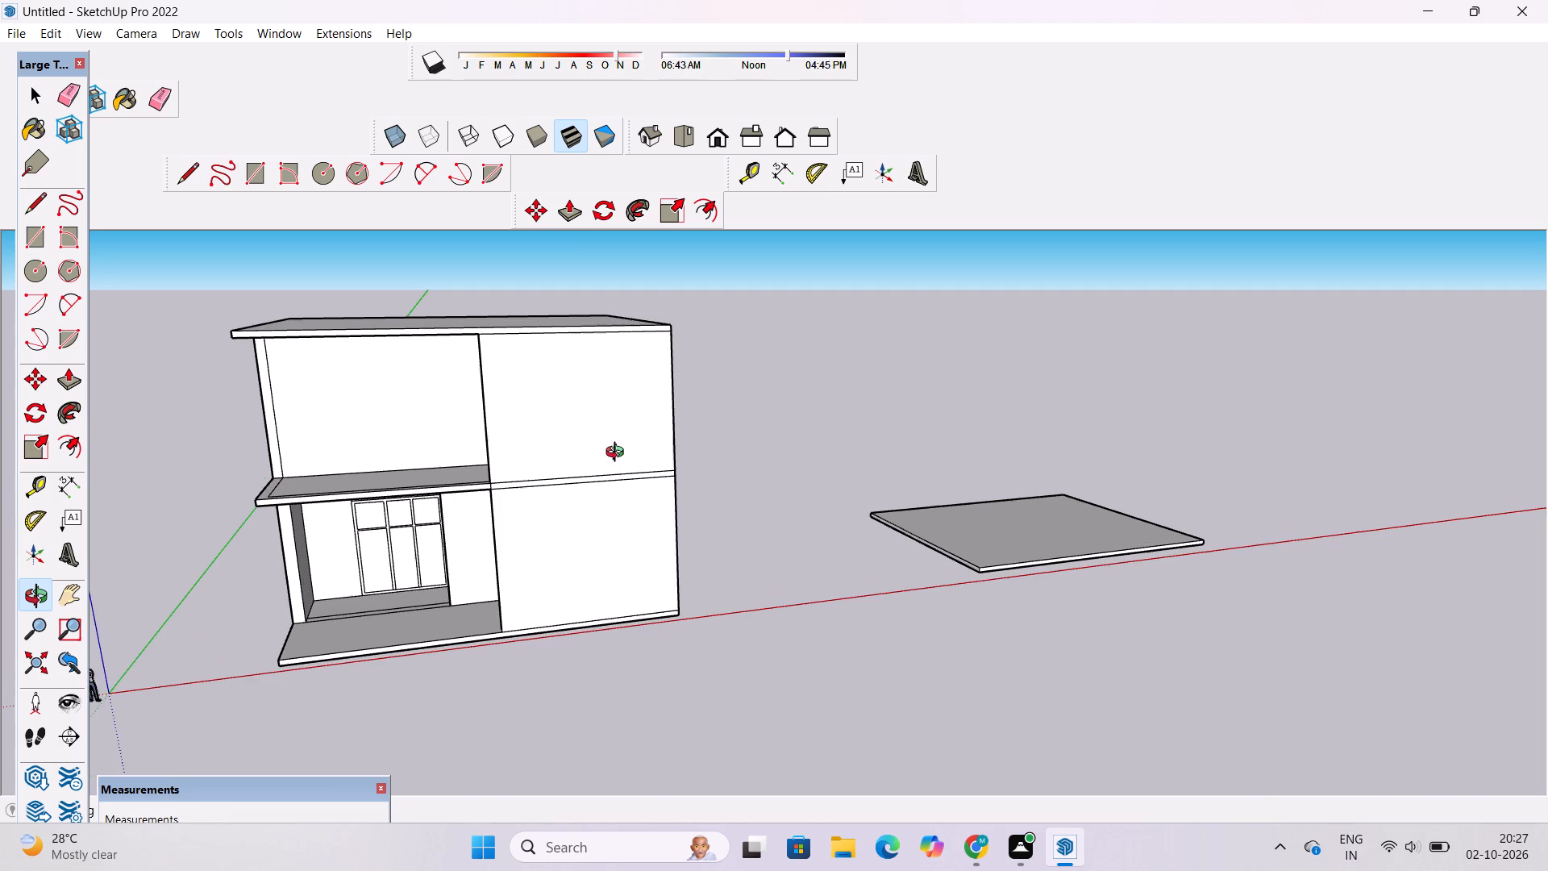
{"action": "left_click_drag", "start_coordinate": [605, 452], "coordinate": [636, 494], "text": "shift"}
{"action": "left_click_drag", "start_coordinate": [636, 494], "coordinate": [560, 494]}
{"action": "left_click_drag", "start_coordinate": [559, 494], "coordinate": [597, 457]}
{"action": "left_click_drag", "start_coordinate": [588, 465], "coordinate": [659, 480]}
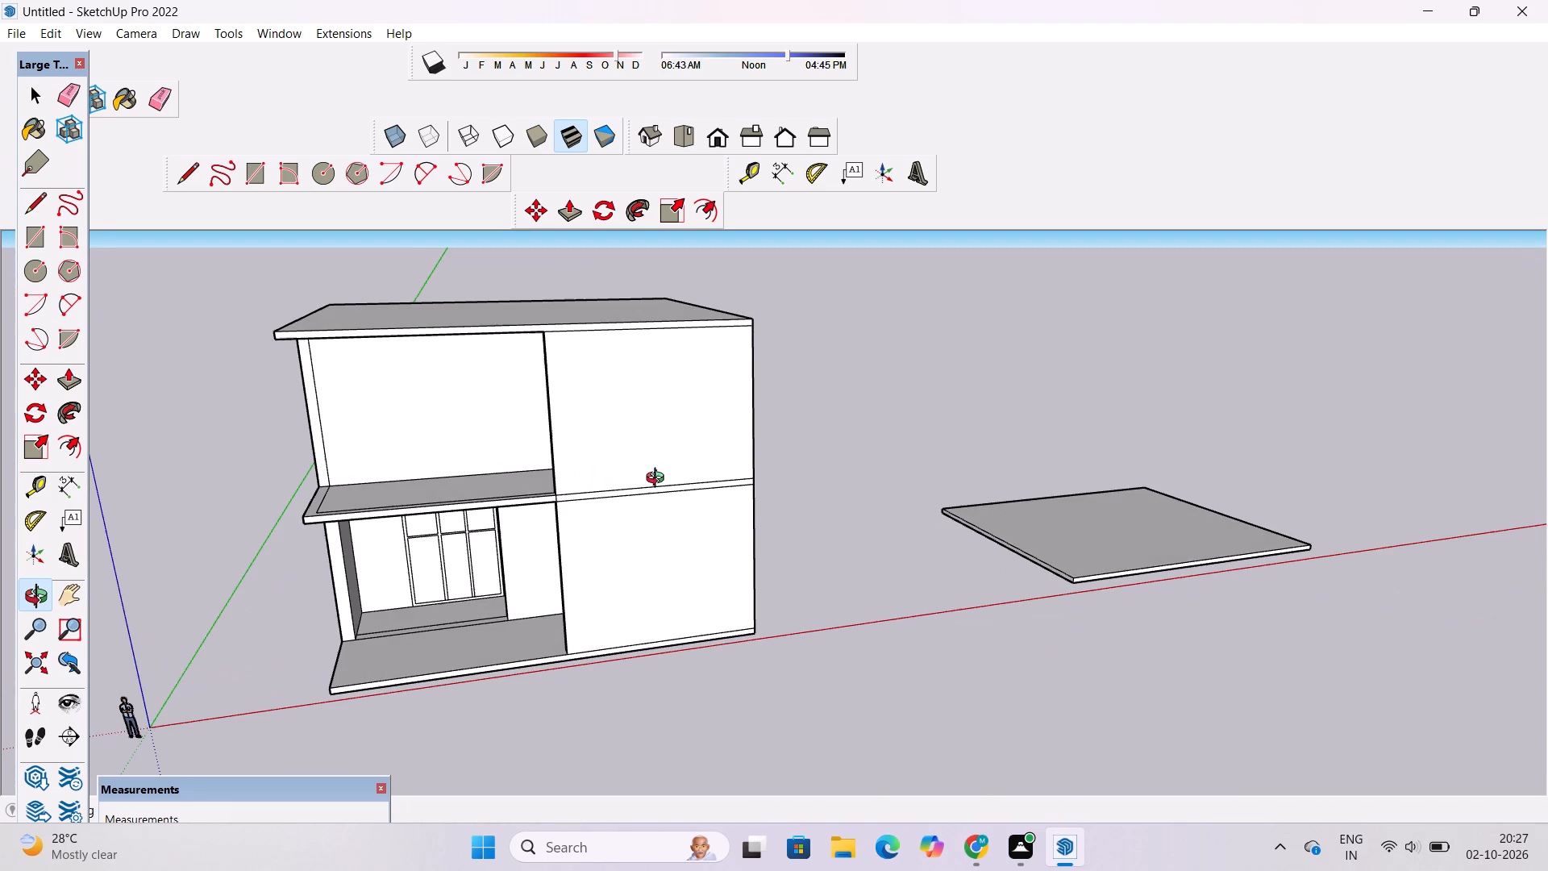
{"action": "scroll", "coordinate": [659, 480], "scroll_direction": "down", "scroll_amount": 3}
{"action": "left_click_drag", "start_coordinate": [659, 475], "coordinate": [661, 489]}
{"action": "scroll", "coordinate": [661, 488], "scroll_direction": "up", "scroll_amount": 2}
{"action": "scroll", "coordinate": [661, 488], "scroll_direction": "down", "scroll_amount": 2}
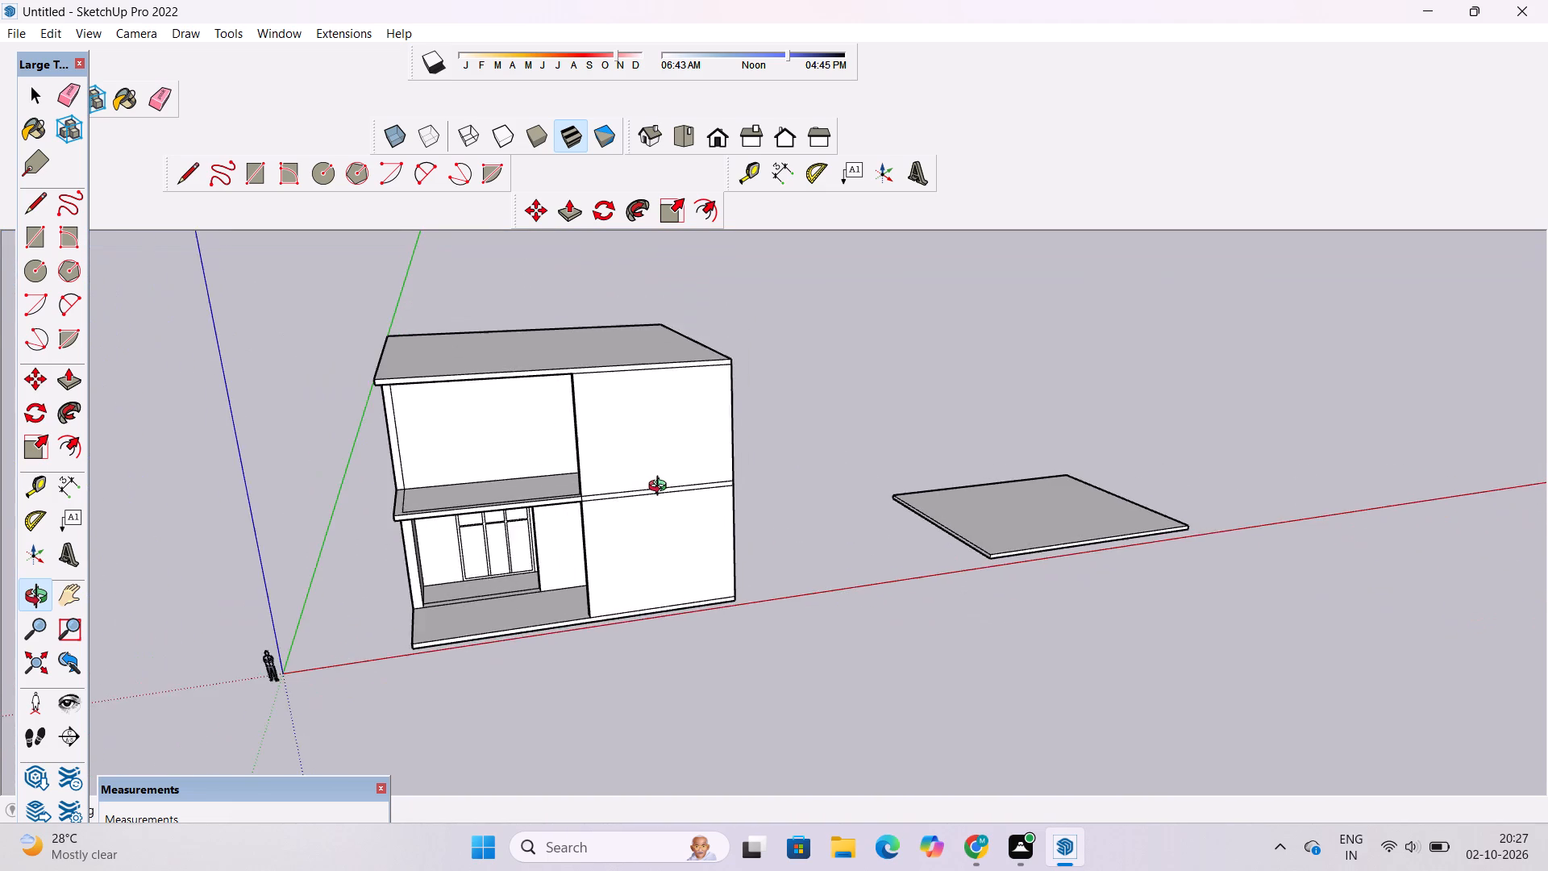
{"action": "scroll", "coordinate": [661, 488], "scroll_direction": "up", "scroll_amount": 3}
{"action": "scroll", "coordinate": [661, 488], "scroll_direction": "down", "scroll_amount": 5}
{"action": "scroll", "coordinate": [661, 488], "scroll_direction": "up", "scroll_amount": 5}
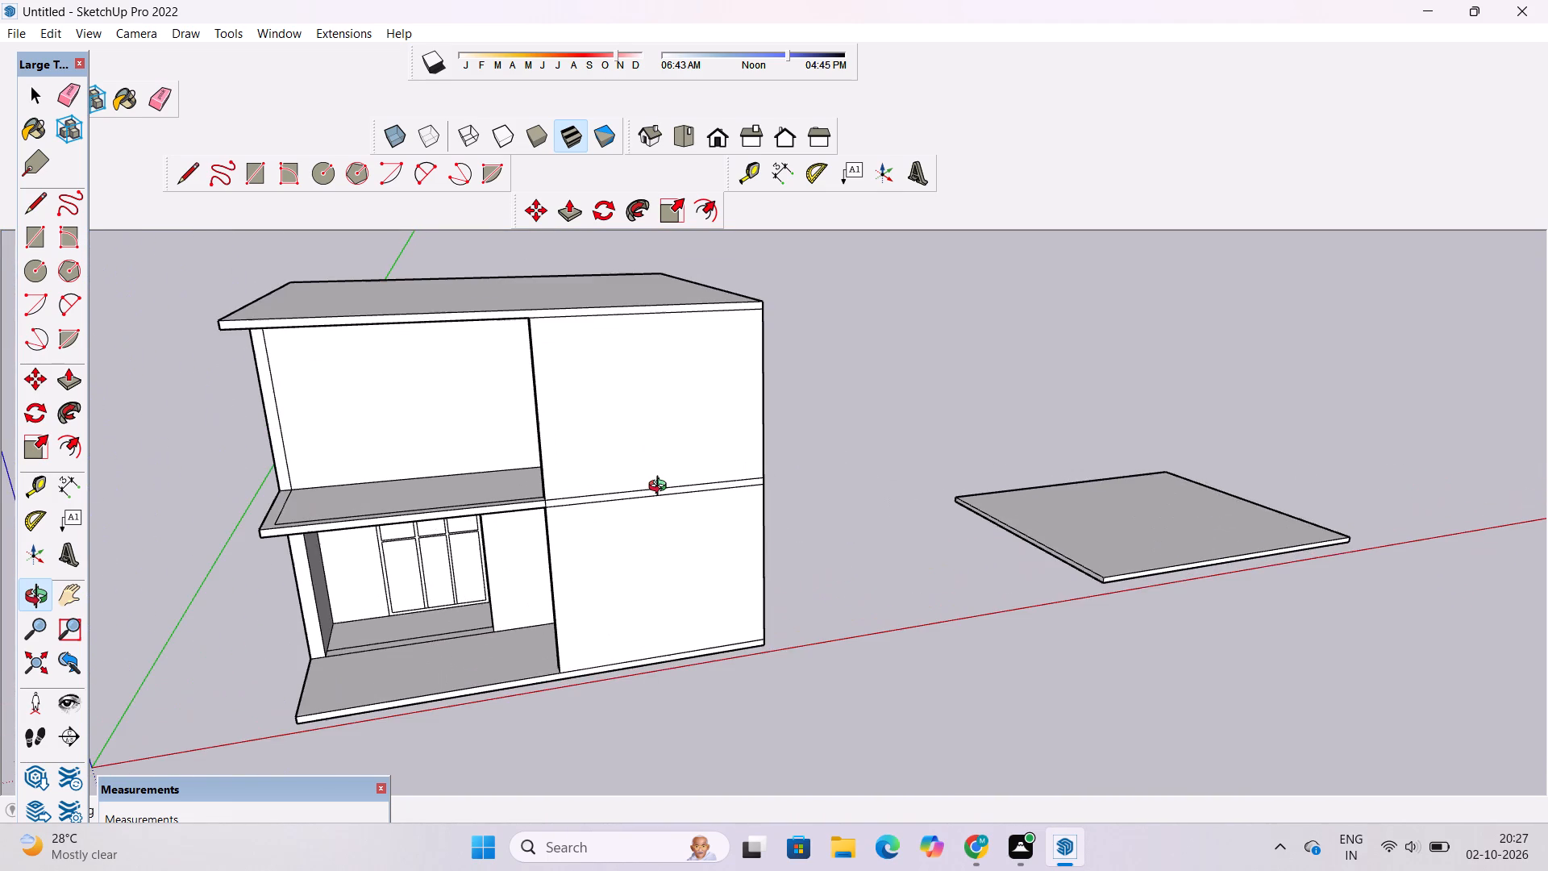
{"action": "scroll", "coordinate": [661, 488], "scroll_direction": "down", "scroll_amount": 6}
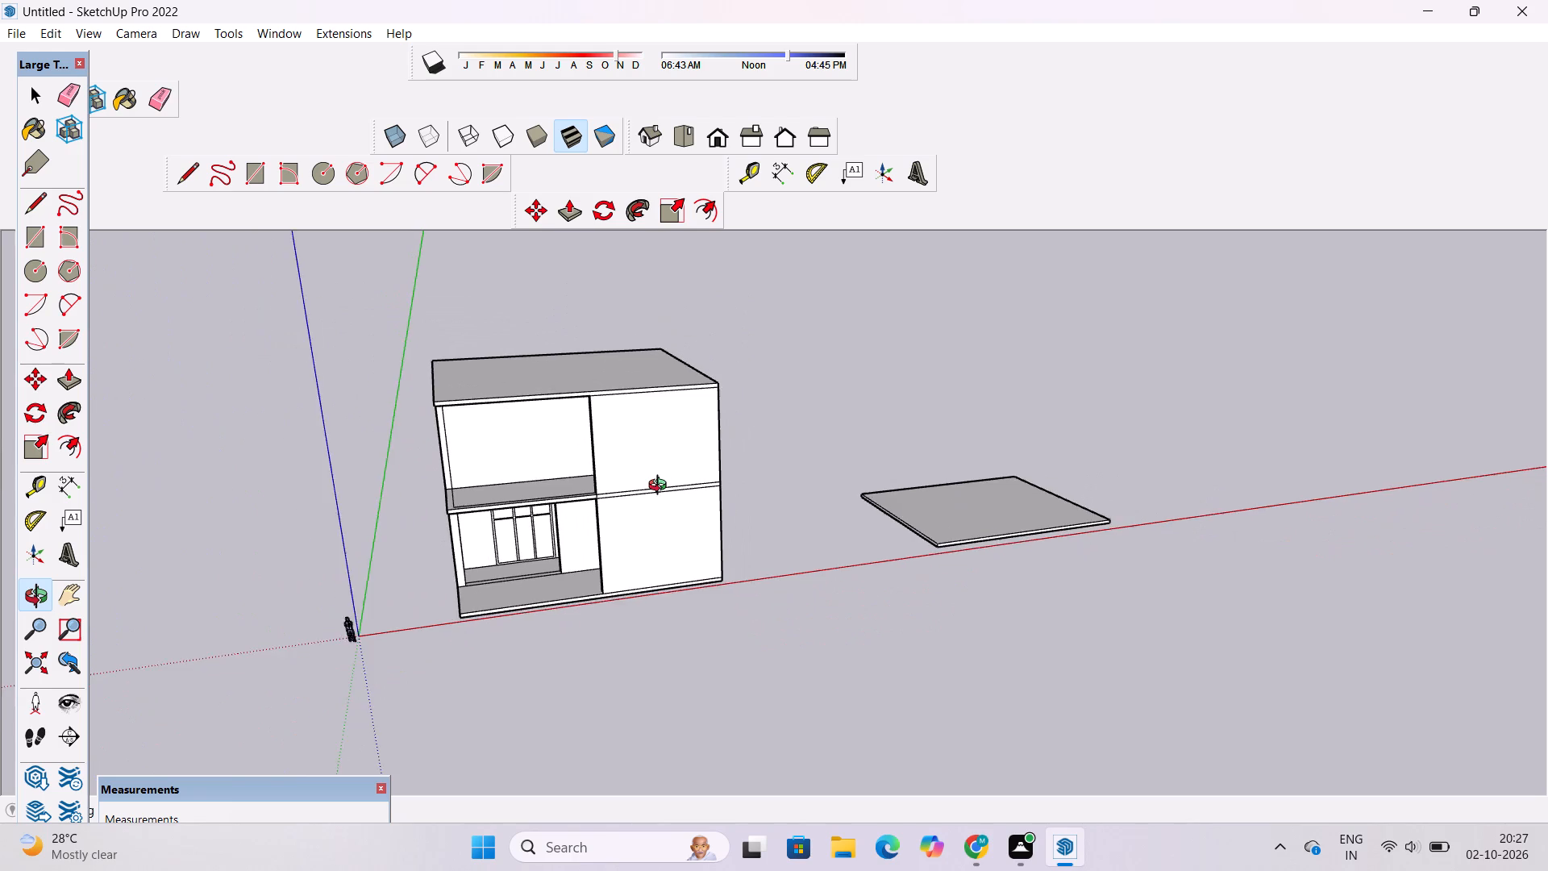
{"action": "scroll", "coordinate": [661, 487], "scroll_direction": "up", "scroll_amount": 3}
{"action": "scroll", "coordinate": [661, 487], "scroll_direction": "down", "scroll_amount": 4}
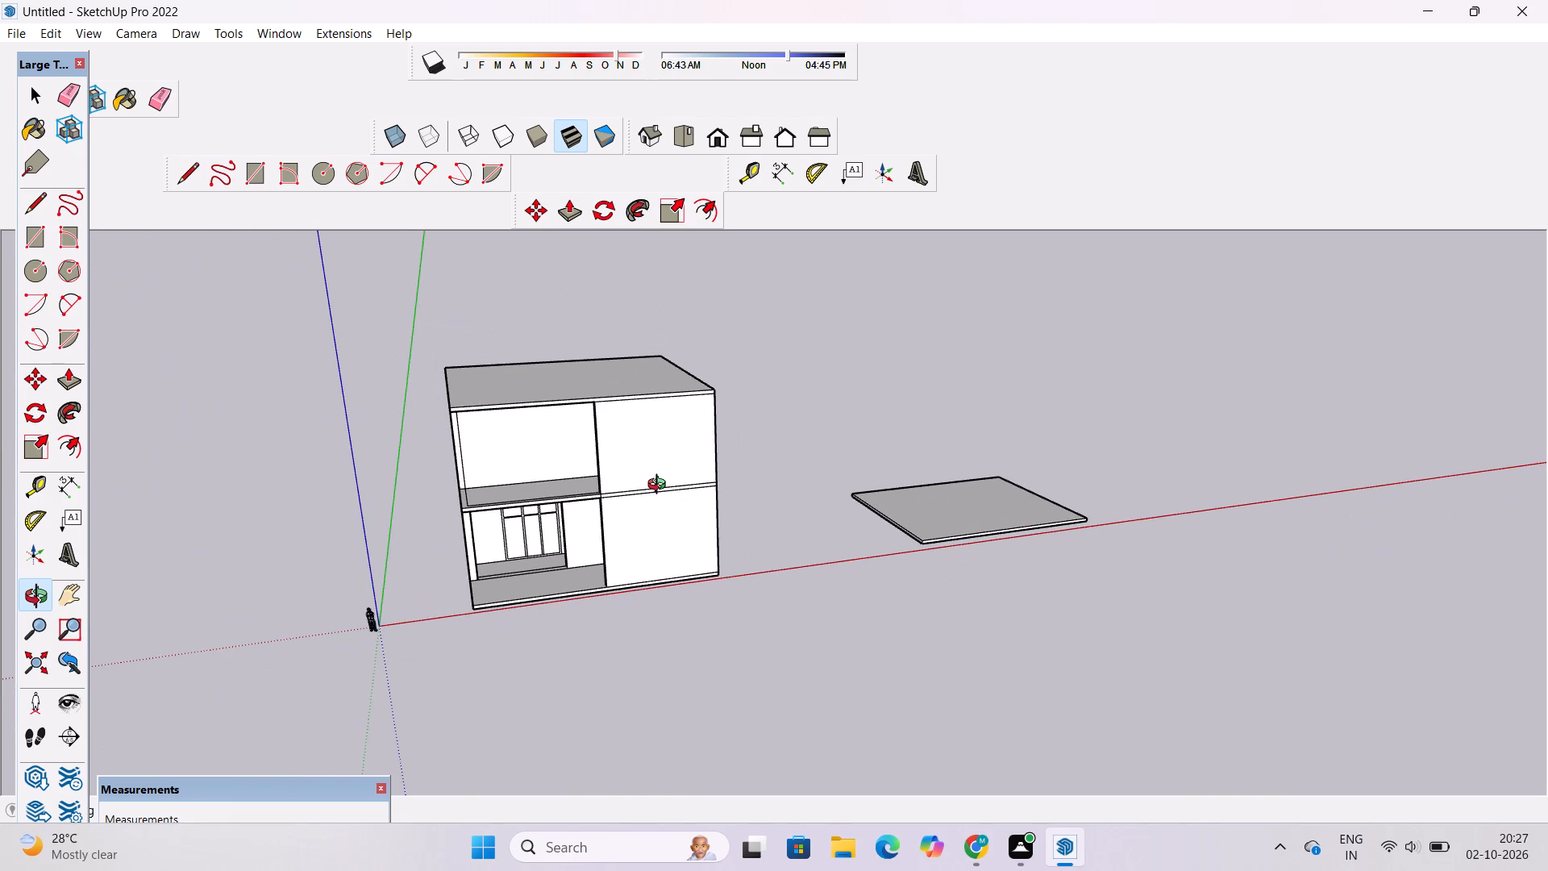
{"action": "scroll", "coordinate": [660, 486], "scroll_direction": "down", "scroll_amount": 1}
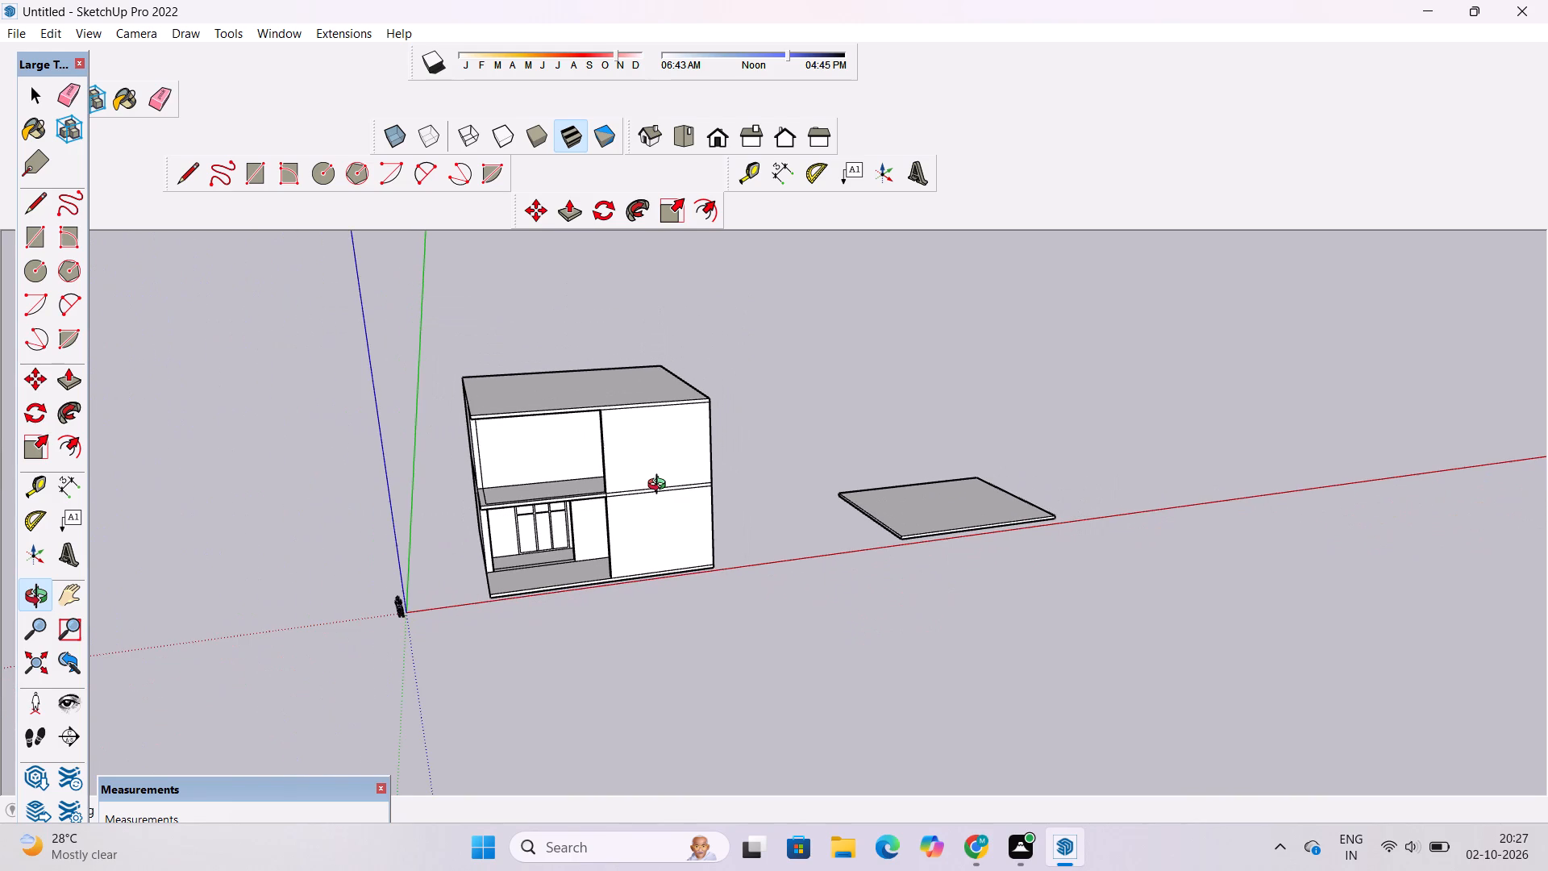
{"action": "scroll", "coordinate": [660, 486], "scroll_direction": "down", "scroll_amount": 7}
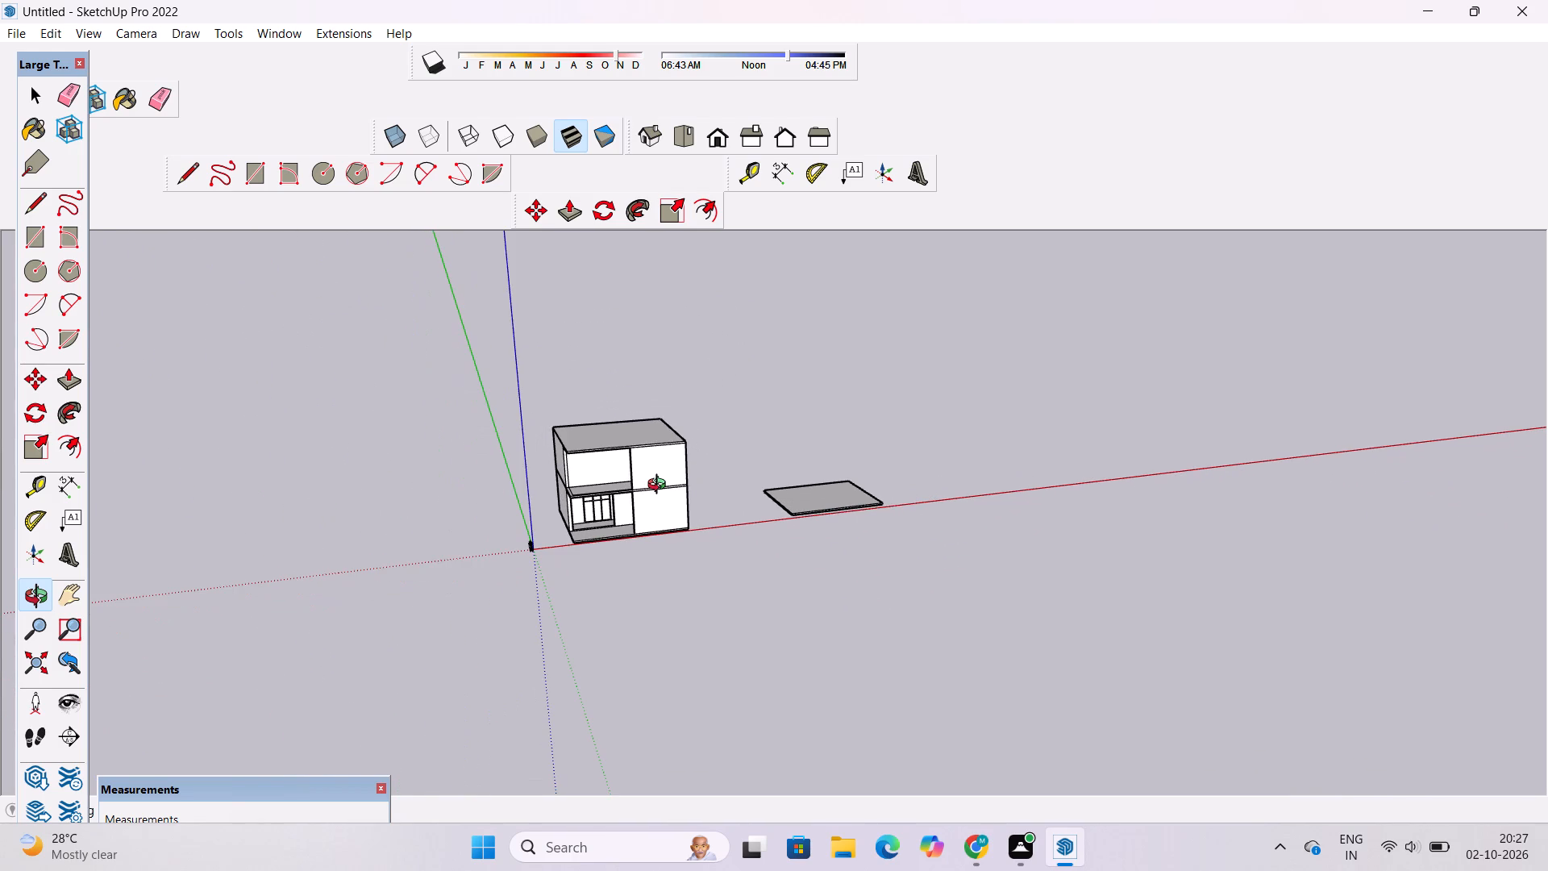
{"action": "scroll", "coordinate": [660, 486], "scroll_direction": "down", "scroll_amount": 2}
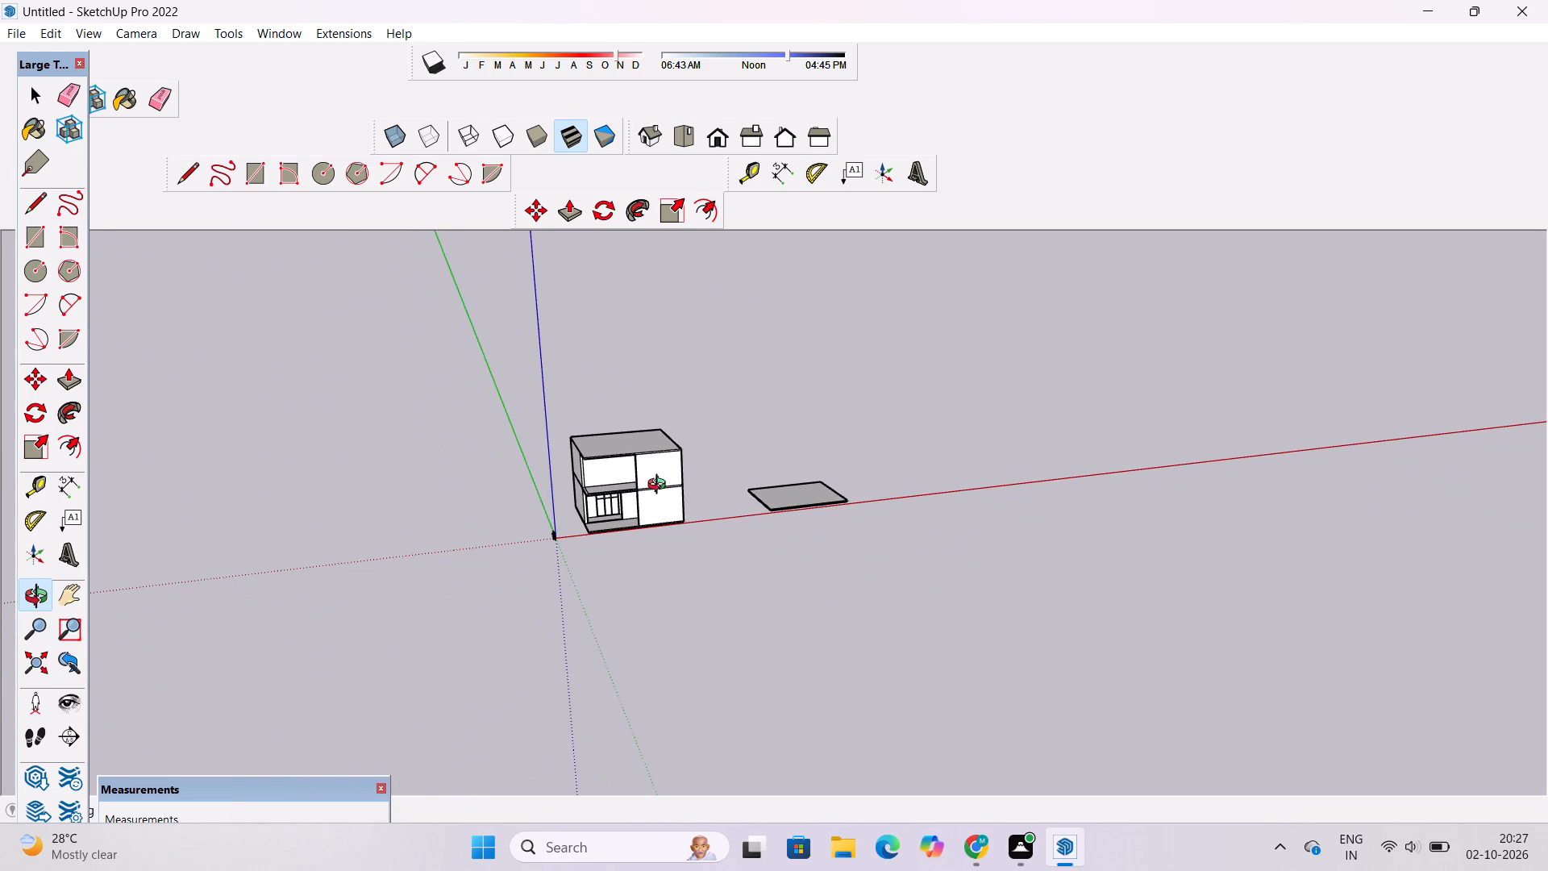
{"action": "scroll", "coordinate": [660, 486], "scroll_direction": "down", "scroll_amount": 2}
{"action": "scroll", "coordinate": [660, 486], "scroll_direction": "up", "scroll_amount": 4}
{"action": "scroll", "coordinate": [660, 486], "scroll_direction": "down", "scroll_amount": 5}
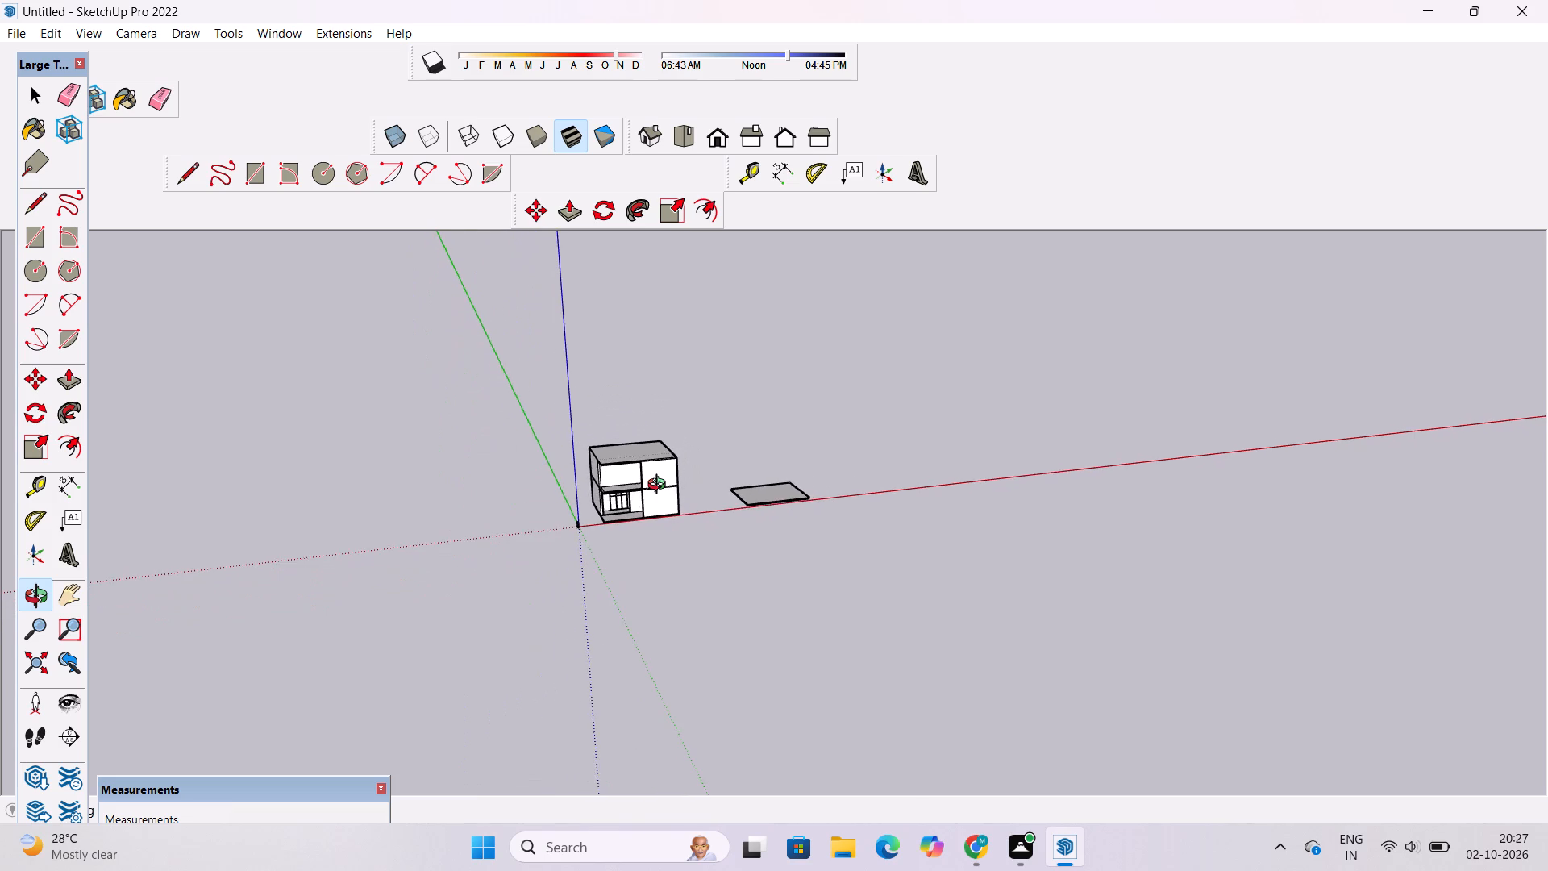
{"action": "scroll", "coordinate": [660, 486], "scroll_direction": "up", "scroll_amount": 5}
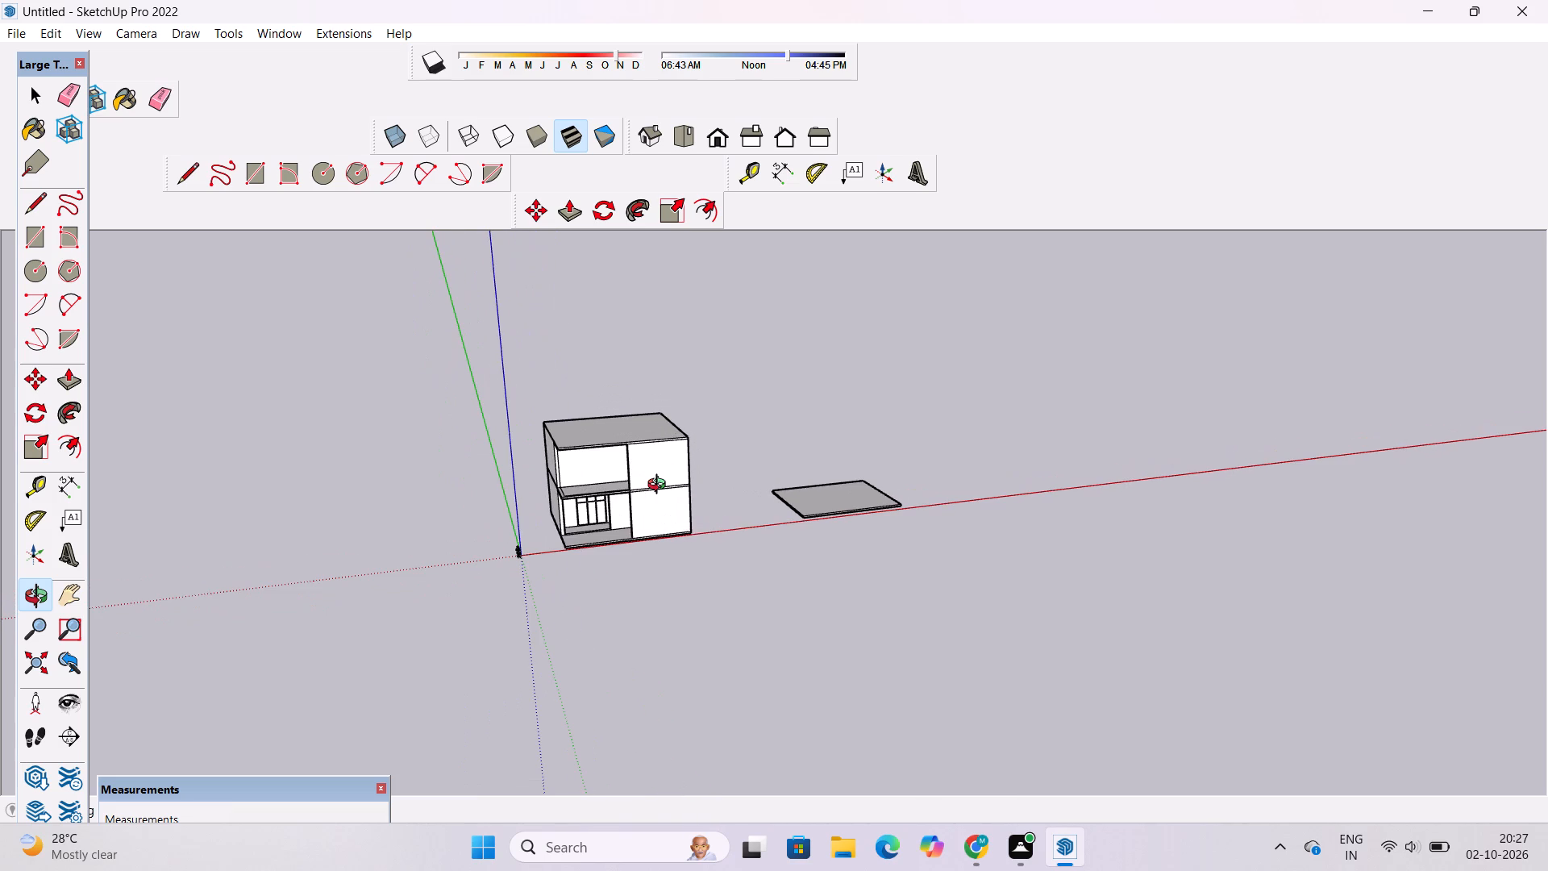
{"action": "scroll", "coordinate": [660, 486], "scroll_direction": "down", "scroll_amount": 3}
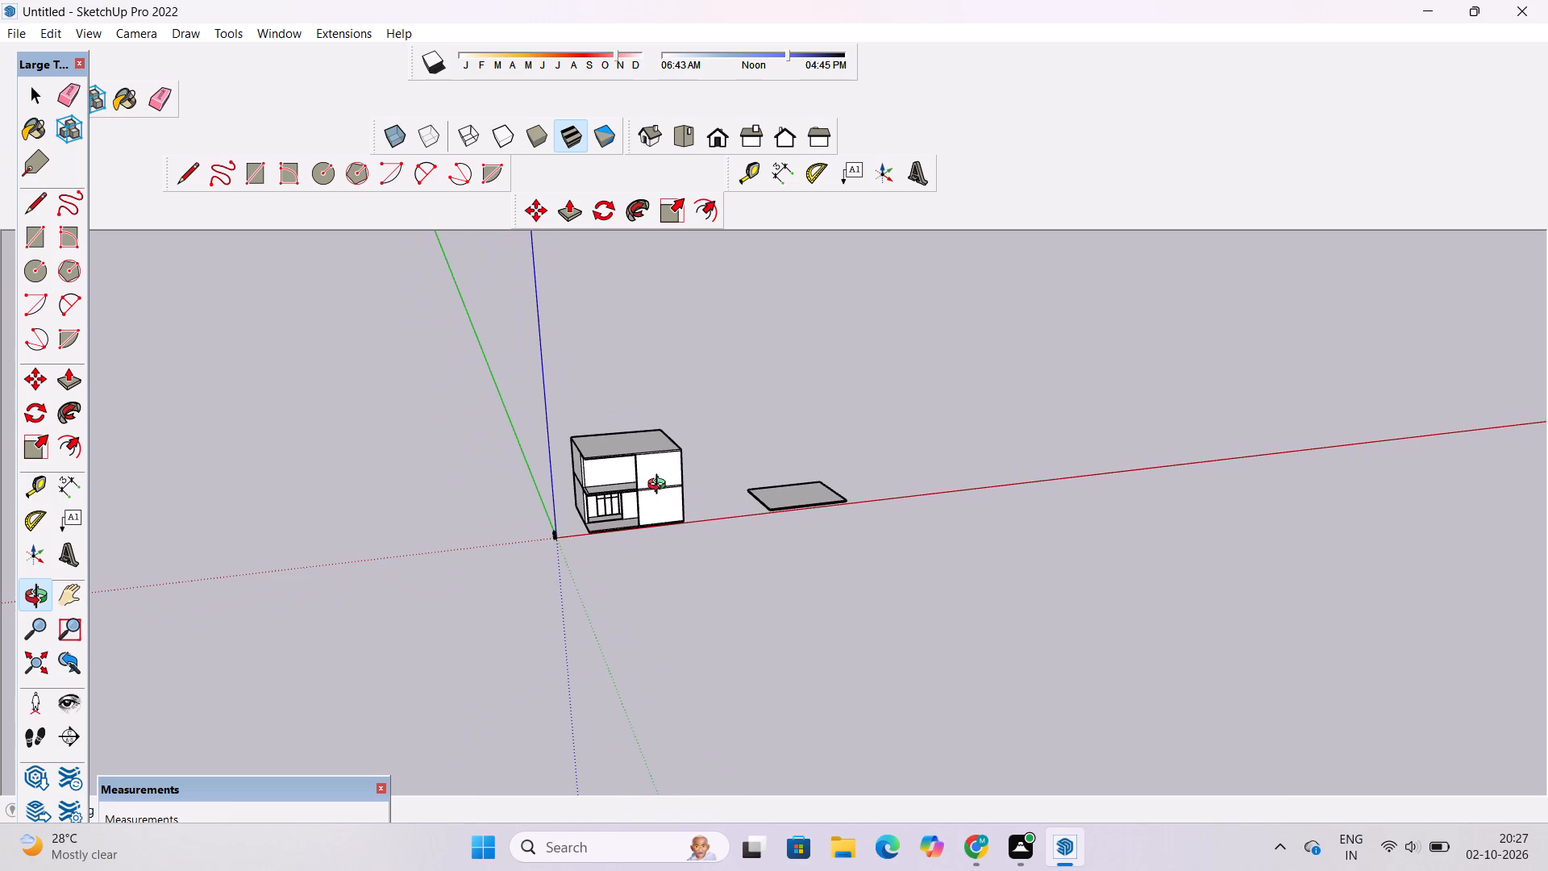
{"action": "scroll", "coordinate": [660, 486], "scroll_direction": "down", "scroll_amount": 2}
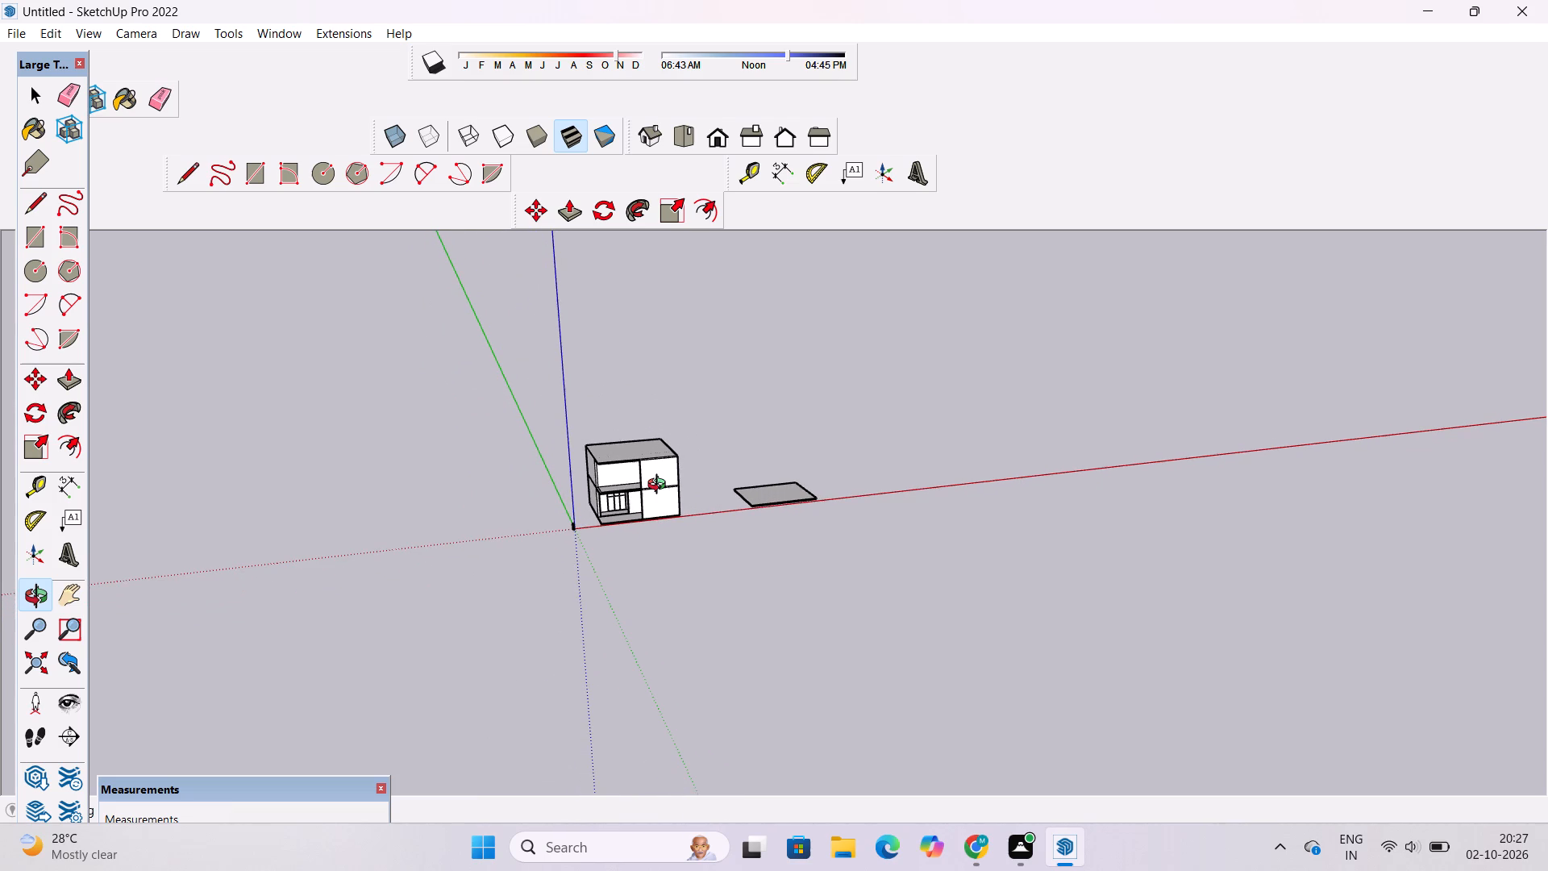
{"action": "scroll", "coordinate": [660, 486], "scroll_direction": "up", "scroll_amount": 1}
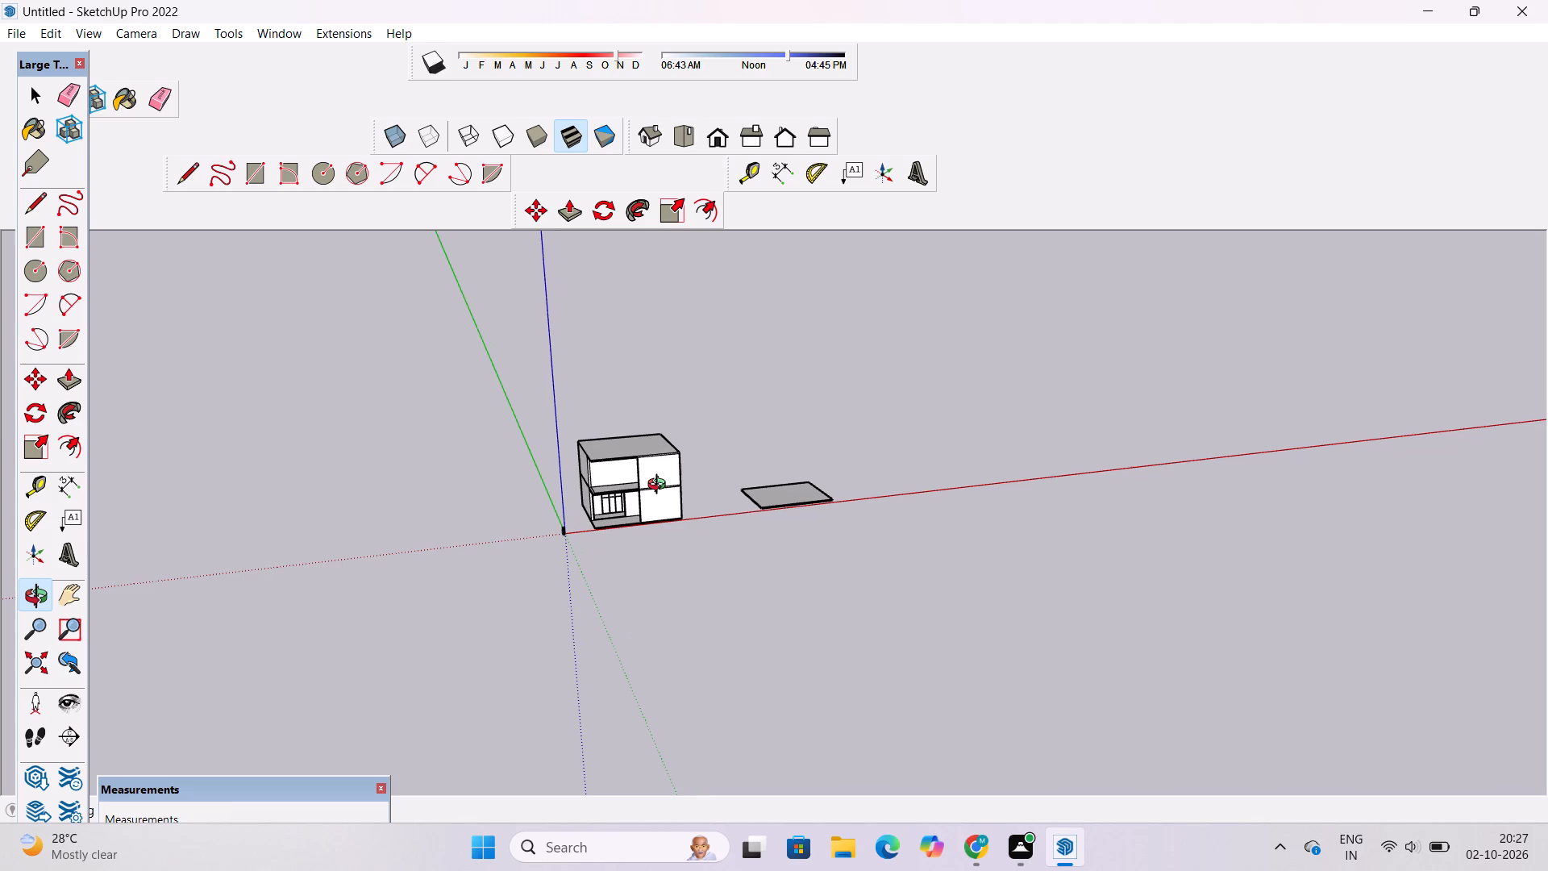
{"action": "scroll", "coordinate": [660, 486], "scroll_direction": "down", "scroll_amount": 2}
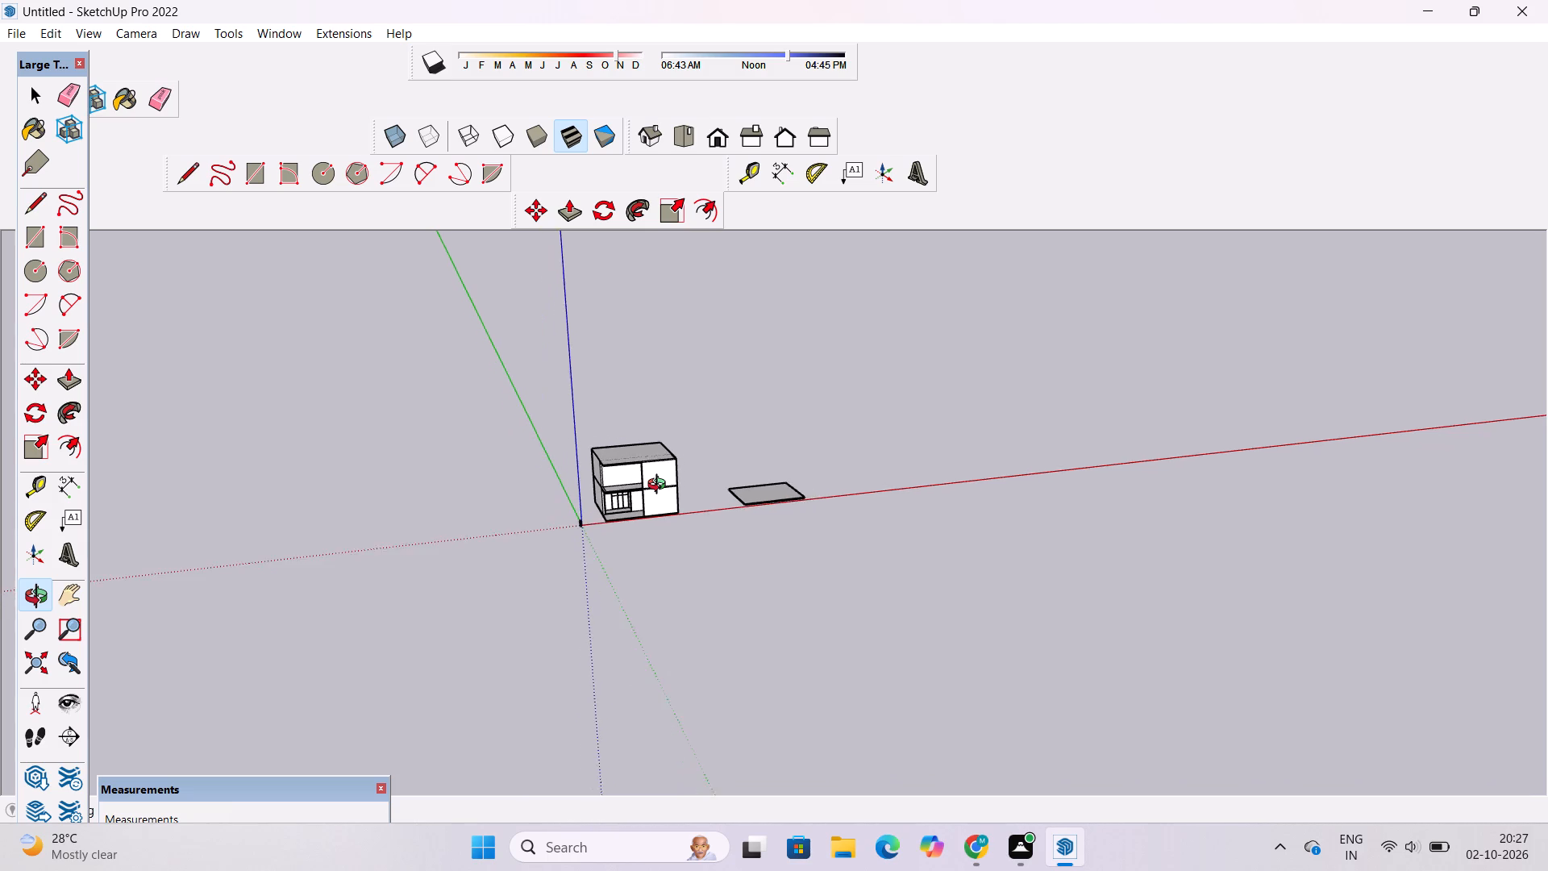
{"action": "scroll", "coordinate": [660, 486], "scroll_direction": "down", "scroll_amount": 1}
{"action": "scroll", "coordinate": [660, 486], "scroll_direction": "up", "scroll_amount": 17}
Examine the recessed ground-floor porch, the window wall and the slab overhangs from the front and left side.
{"action": "left_click_drag", "start_coordinate": [582, 476], "coordinate": [682, 498], "text": "shift"}
{"action": "left_click_drag", "start_coordinate": [684, 544], "coordinate": [795, 627]}
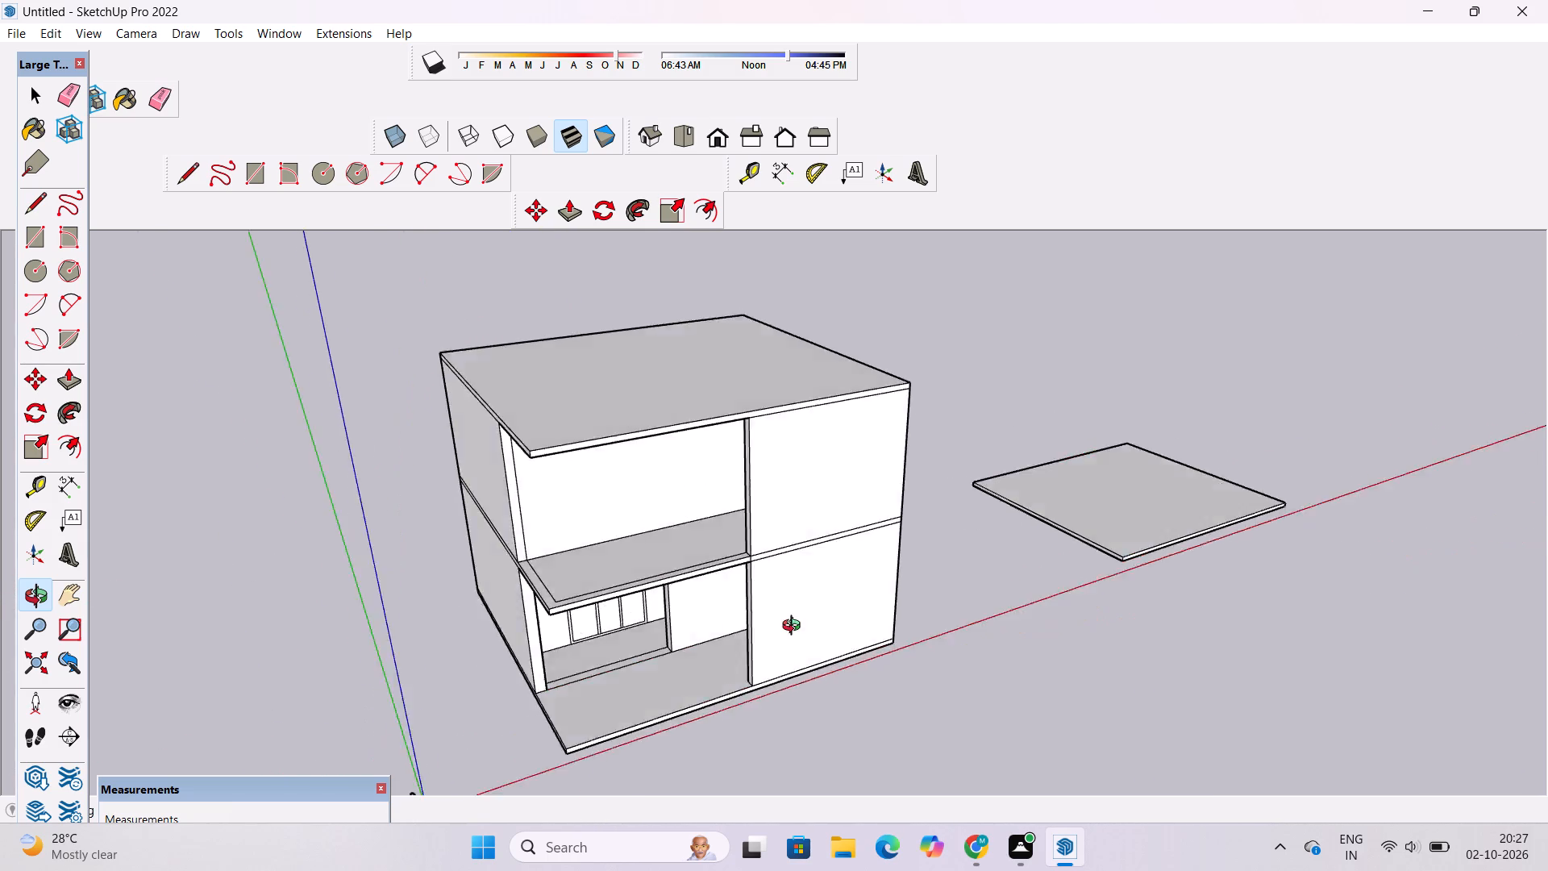
{"action": "left_click_drag", "start_coordinate": [795, 627], "coordinate": [785, 566]}
{"action": "left_click_drag", "start_coordinate": [785, 566], "coordinate": [772, 609]}
{"action": "scroll", "coordinate": [751, 607], "scroll_direction": "up", "scroll_amount": 3}
{"action": "left_click_drag", "start_coordinate": [747, 602], "coordinate": [742, 558], "text": "shift"}
{"action": "scroll", "coordinate": [729, 465], "scroll_direction": "up", "scroll_amount": 3}
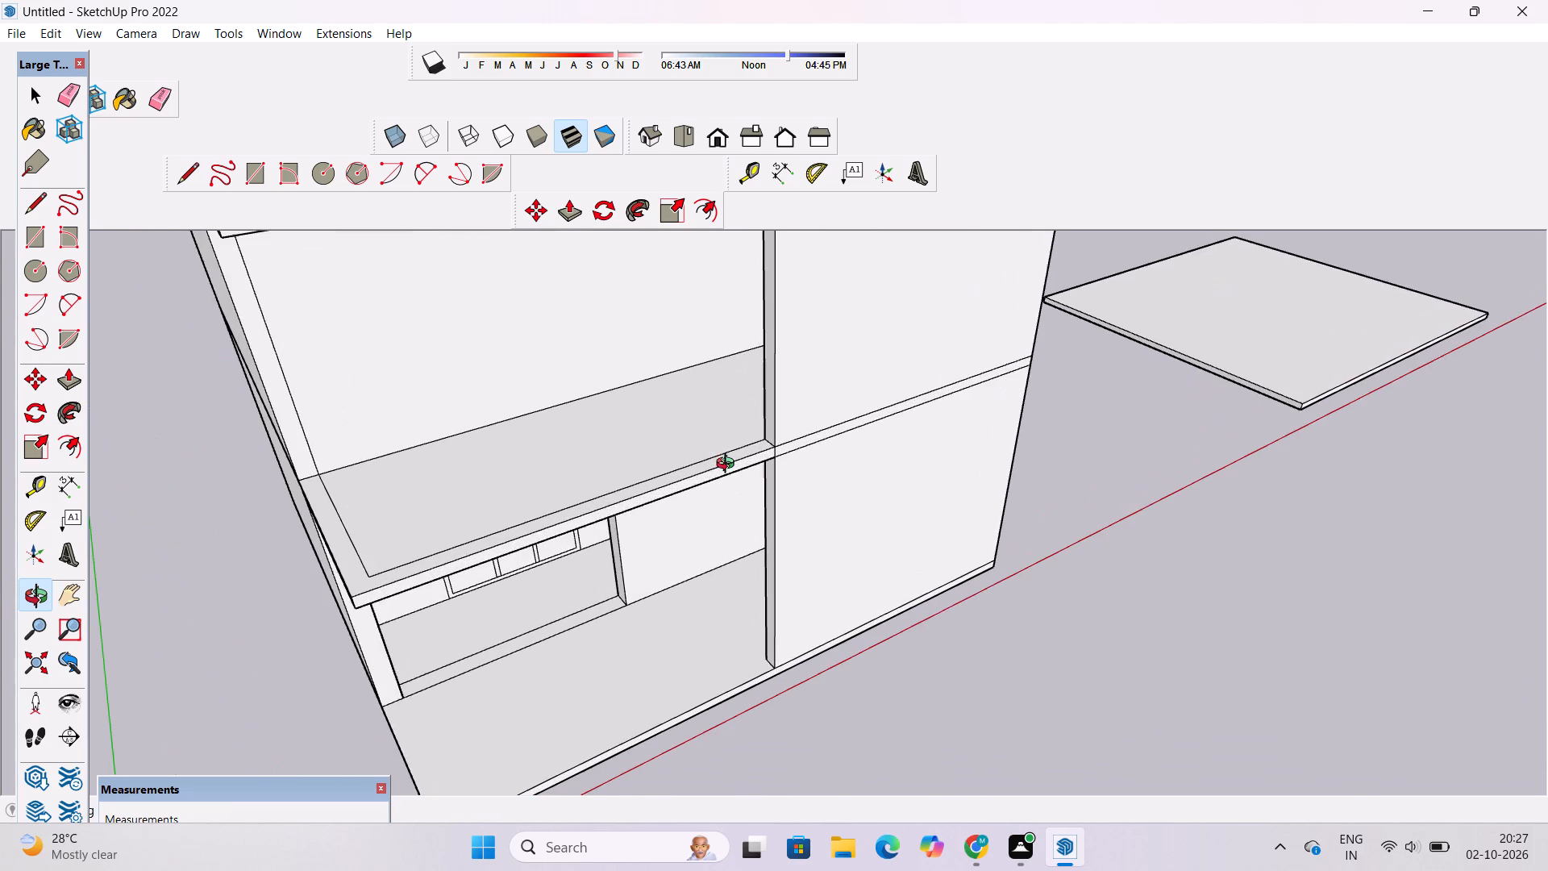
{"action": "left_click_drag", "start_coordinate": [729, 465], "coordinate": [740, 556], "text": "shift"}
{"action": "left_click_drag", "start_coordinate": [740, 556], "coordinate": [731, 423], "text": "shift"}
{"action": "left_click_drag", "start_coordinate": [806, 579], "coordinate": [740, 445]}
{"action": "left_click_drag", "start_coordinate": [614, 484], "coordinate": [737, 571], "text": "shift"}
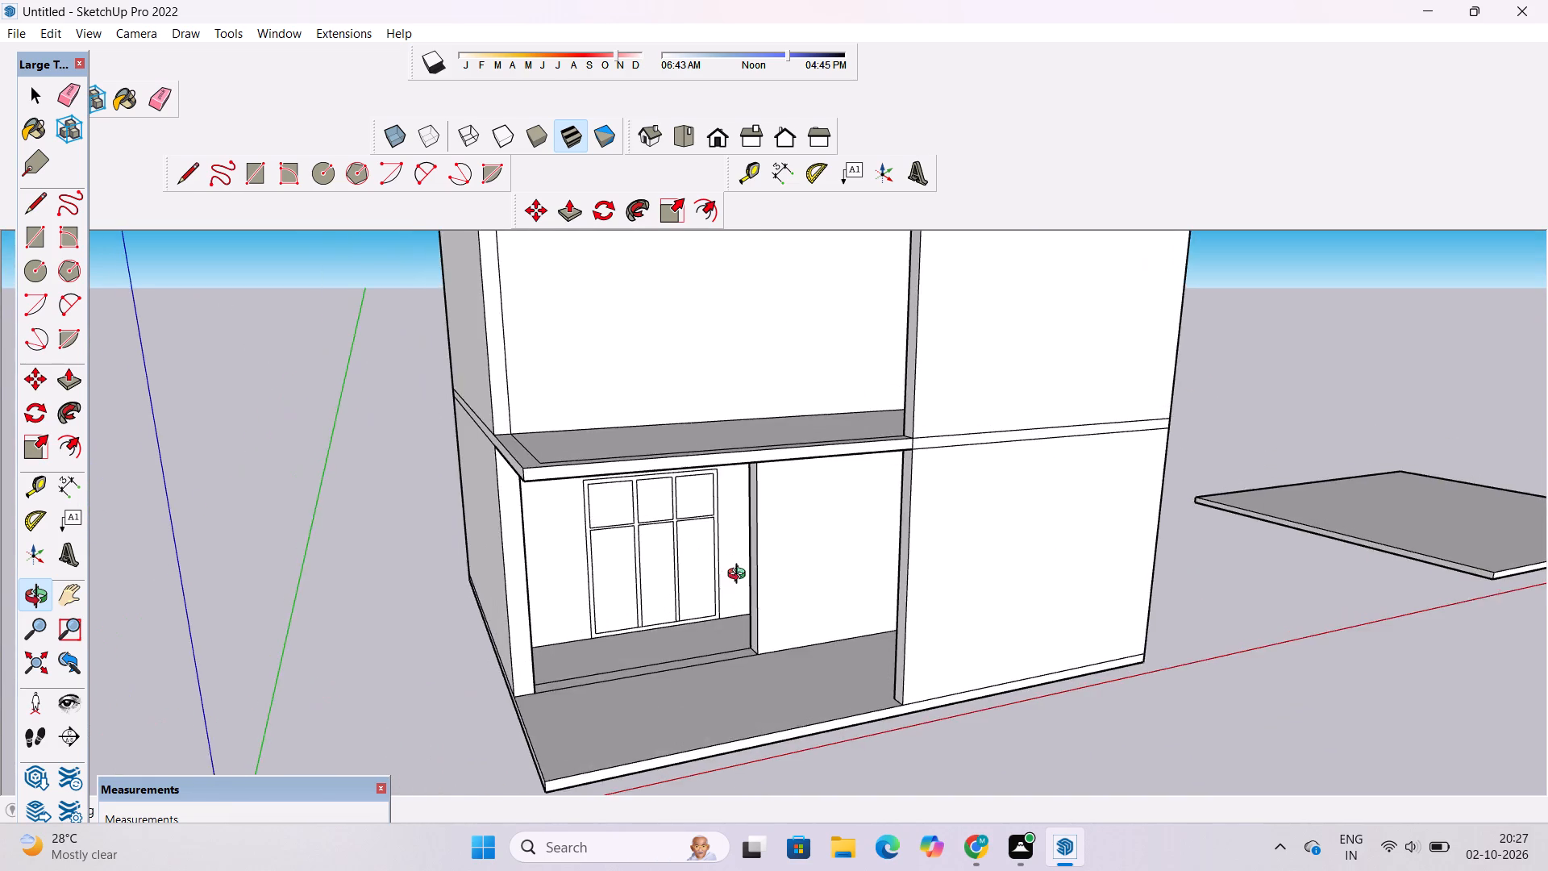
{"action": "left_click_drag", "start_coordinate": [740, 576], "coordinate": [741, 536]}
{"action": "scroll", "coordinate": [741, 532], "scroll_direction": "down", "scroll_amount": 5}
{"action": "left_click_drag", "start_coordinate": [741, 535], "coordinate": [1003, 606]}
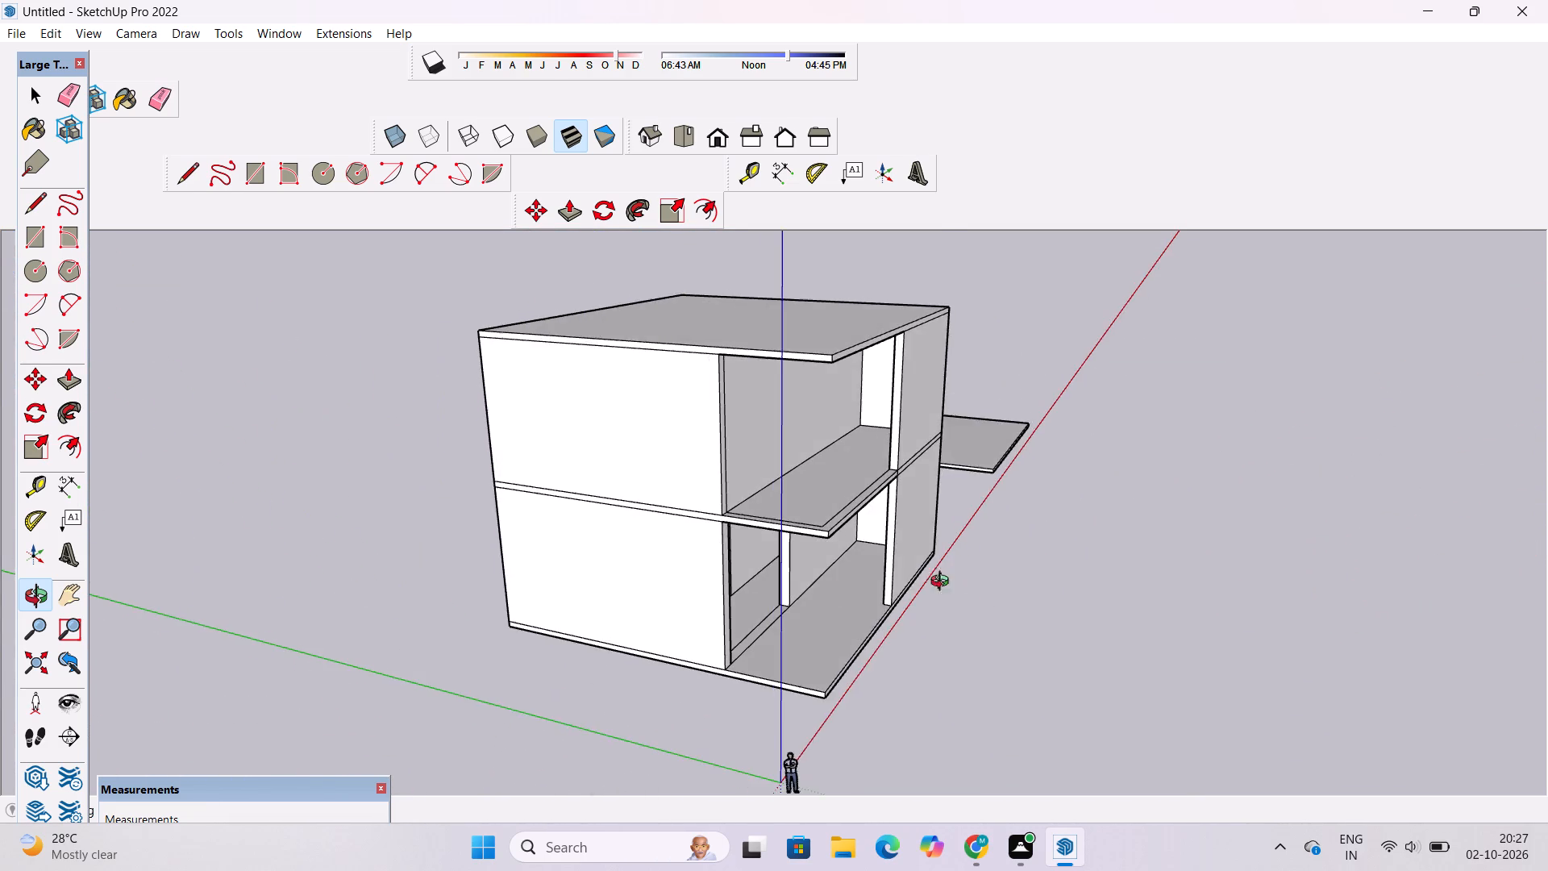
{"action": "scroll", "coordinate": [817, 595], "scroll_direction": "up", "scroll_amount": 5}
{"action": "left_click_drag", "start_coordinate": [818, 595], "coordinate": [802, 479]}
{"action": "left_click_drag", "start_coordinate": [810, 494], "coordinate": [802, 429], "text": "shift"}
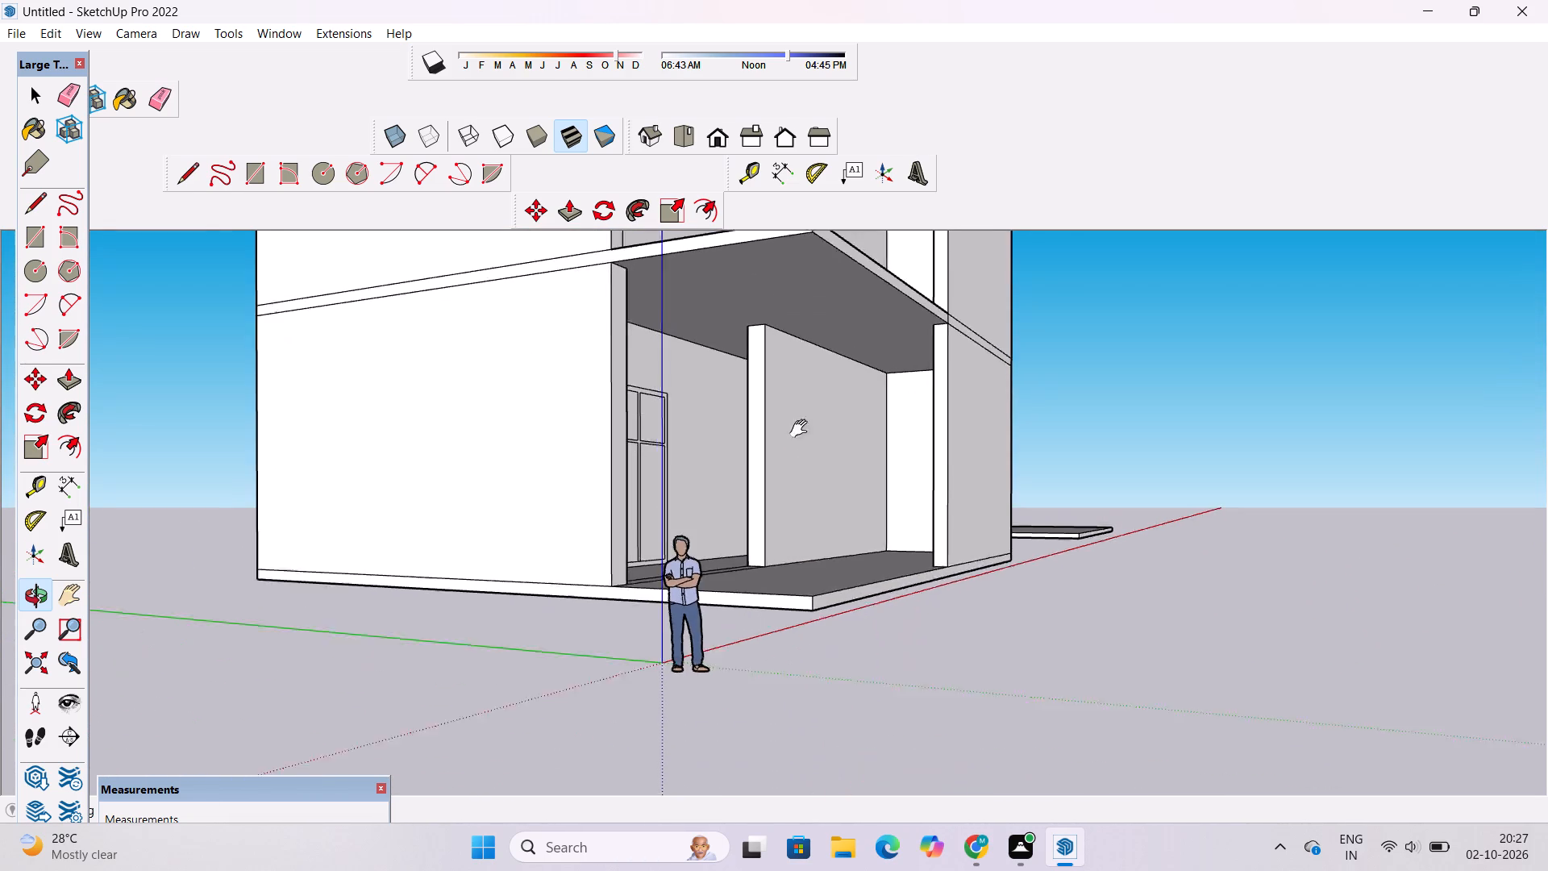
{"action": "left_click_drag", "start_coordinate": [802, 429], "coordinate": [802, 417], "text": "shift"}
{"action": "left_click_drag", "start_coordinate": [818, 444], "coordinate": [892, 550]}
{"action": "left_click_drag", "start_coordinate": [899, 558], "coordinate": [871, 574]}
{"action": "left_click_drag", "start_coordinate": [867, 576], "coordinate": [852, 536], "text": "shift"}
{"action": "left_click_drag", "start_coordinate": [855, 536], "coordinate": [841, 539]}
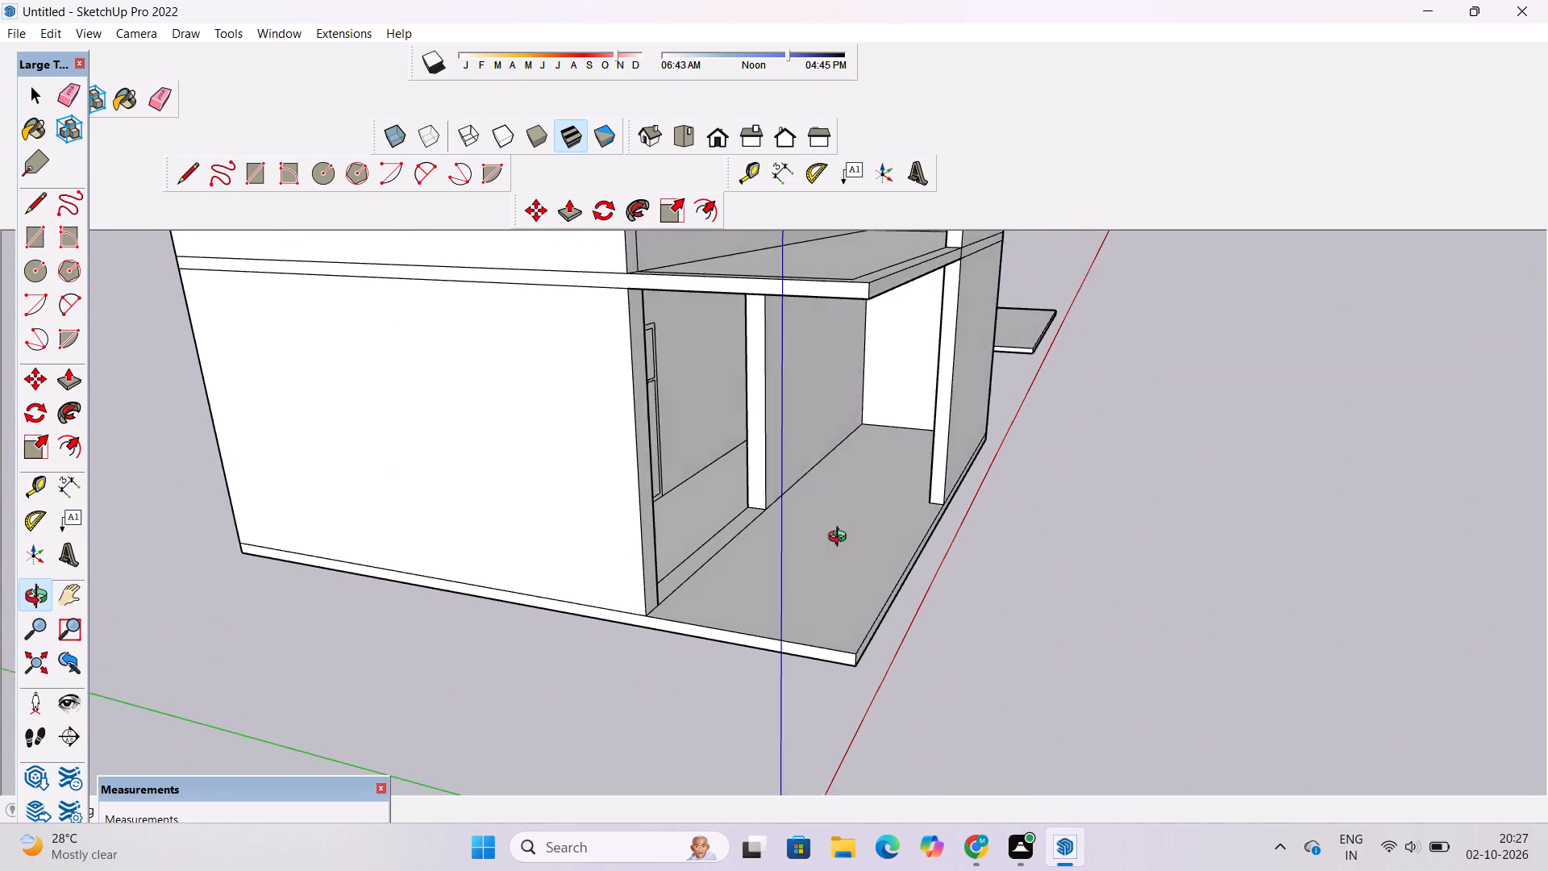
{"action": "left_click_drag", "start_coordinate": [841, 539], "coordinate": [622, 551]}
{"action": "left_click_drag", "start_coordinate": [603, 553], "coordinate": [629, 551], "text": "shift"}
{"action": "left_click_drag", "start_coordinate": [651, 547], "coordinate": [573, 558]}
Examine the front-left corner of the building, including the lower roof slab's remaining border and the upper-storey recess.
{"action": "scroll", "coordinate": [542, 560], "scroll_direction": "down", "scroll_amount": 2}
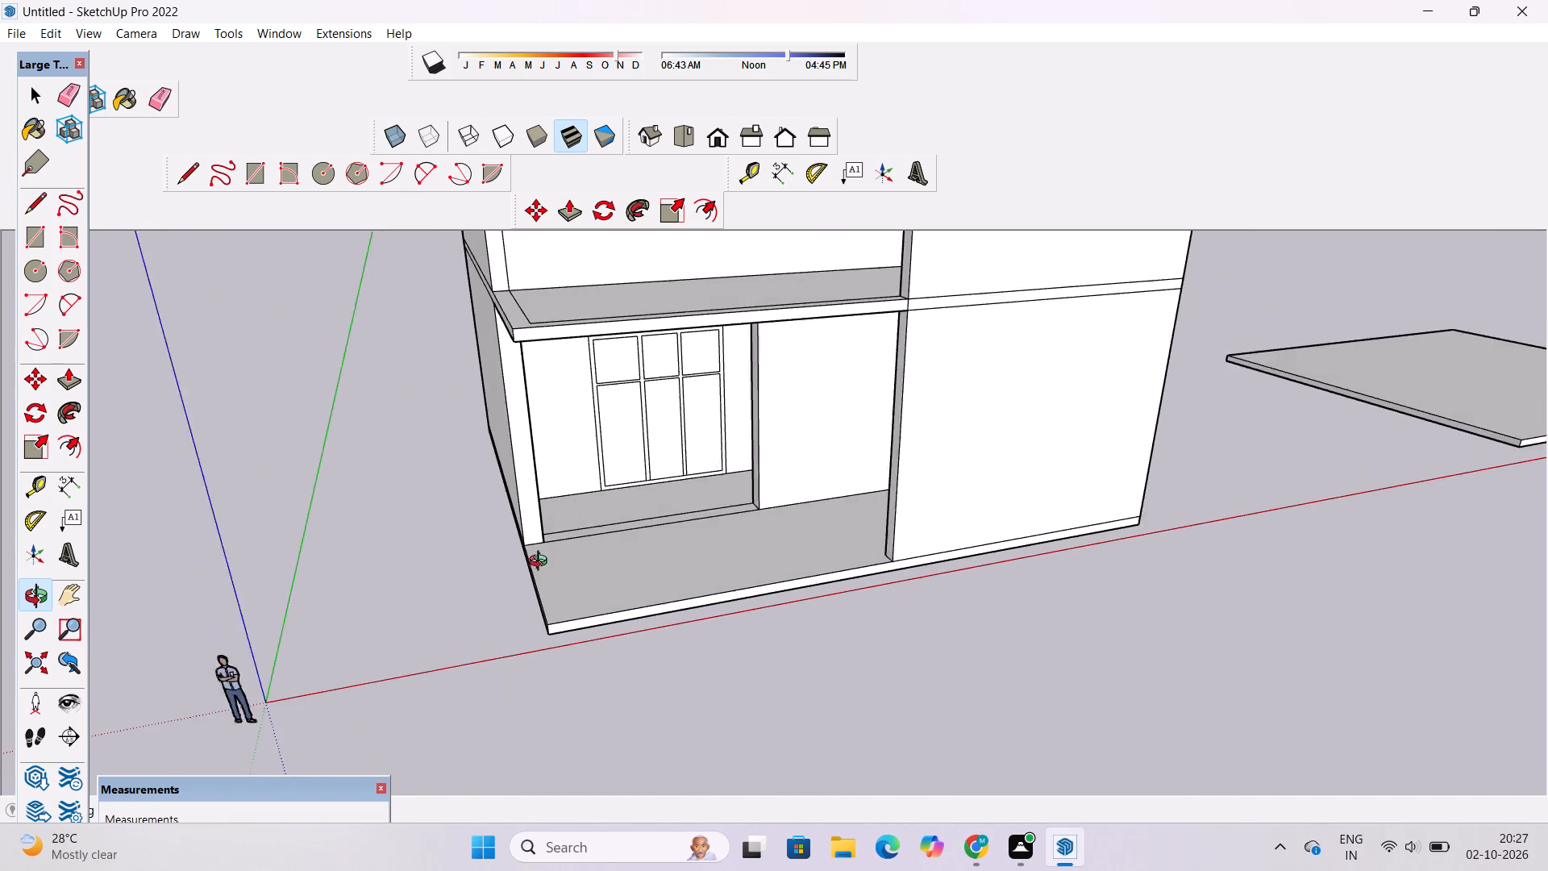
{"action": "scroll", "coordinate": [542, 563], "scroll_direction": "down", "scroll_amount": 2}
{"action": "left_click", "coordinate": [536, 569]}
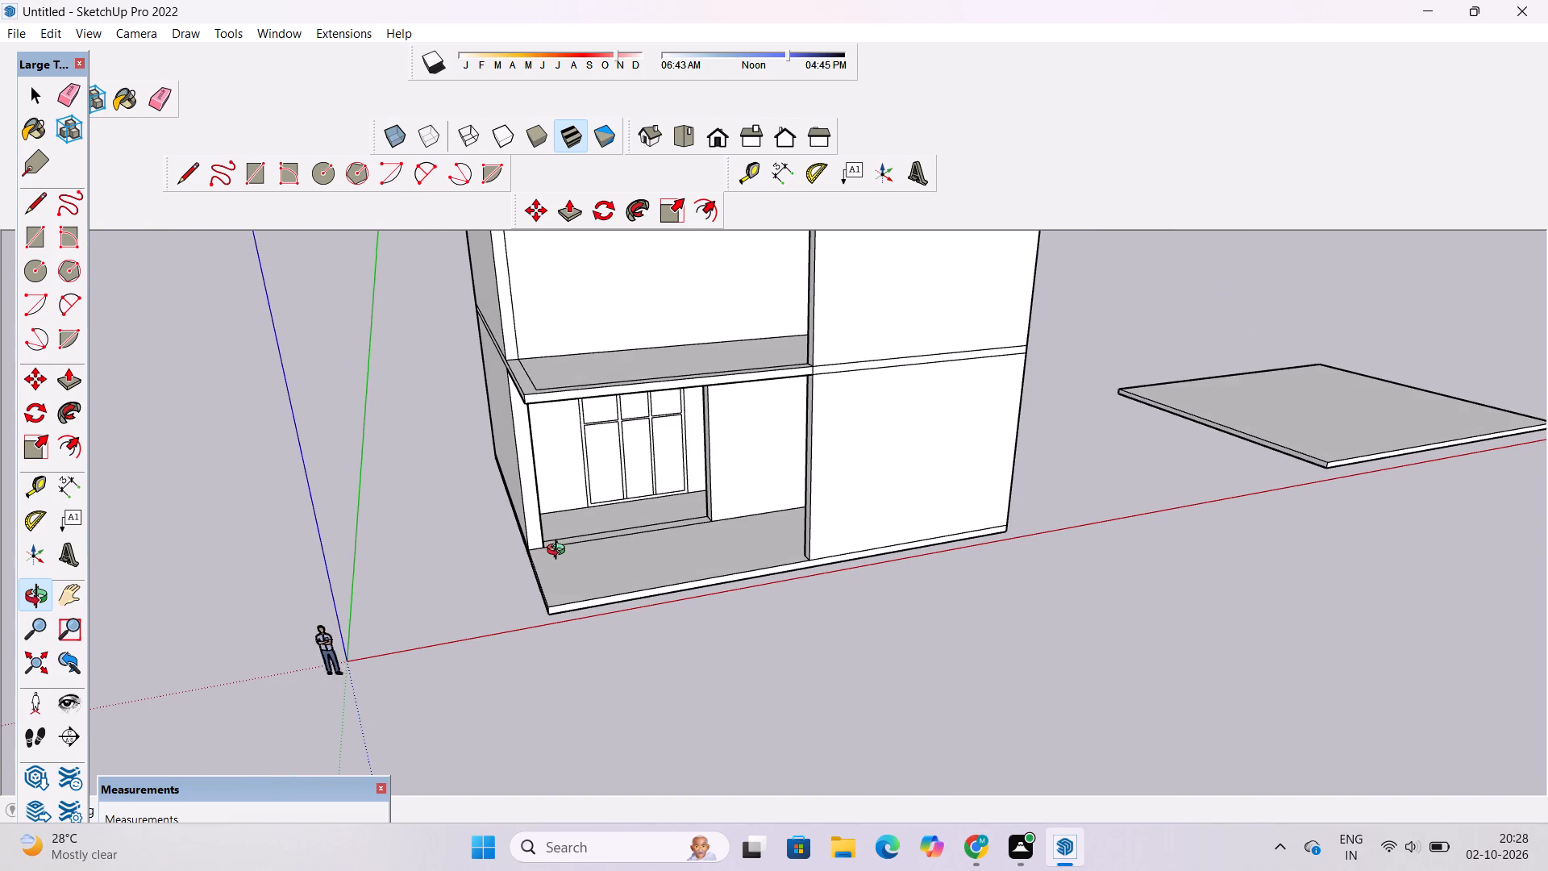
{"action": "scroll", "coordinate": [585, 531], "scroll_direction": "up", "scroll_amount": 1}
{"action": "scroll", "coordinate": [585, 531], "scroll_direction": "down", "scroll_amount": 4}
{"action": "left_click_drag", "start_coordinate": [600, 513], "coordinate": [651, 566], "text": "shift"}
{"action": "left_click_drag", "start_coordinate": [718, 573], "coordinate": [668, 577]}
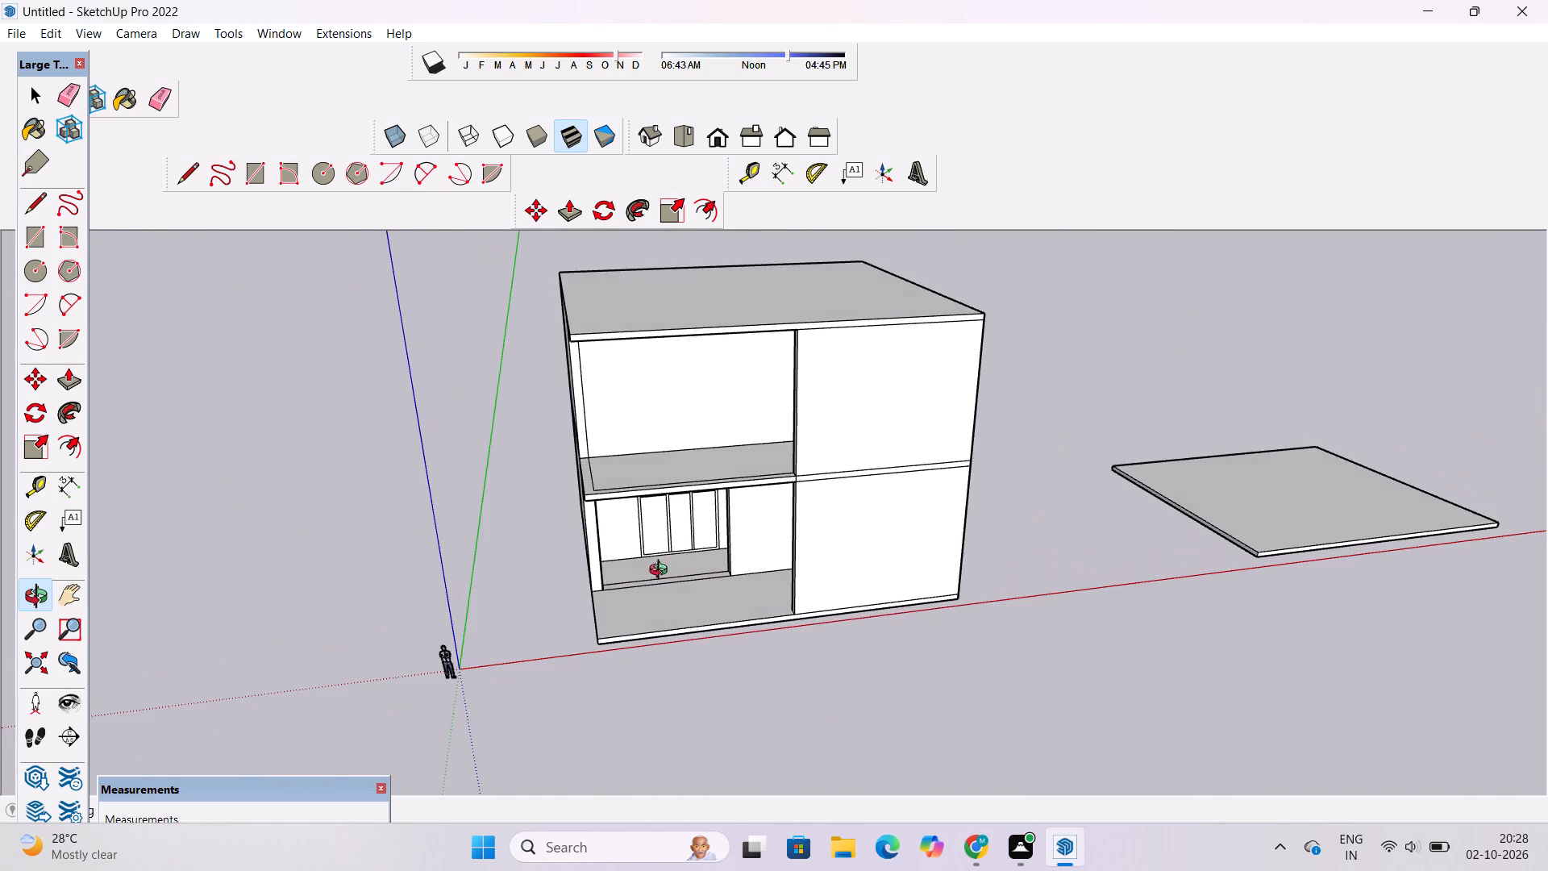
{"action": "left_click_drag", "start_coordinate": [661, 570], "coordinate": [782, 574]}
{"action": "scroll", "coordinate": [802, 535], "scroll_direction": "up", "scroll_amount": 4}
{"action": "left_click_drag", "start_coordinate": [776, 525], "coordinate": [751, 598]}
{"action": "left_click_drag", "start_coordinate": [682, 569], "coordinate": [672, 606], "text": "shift"}
{"action": "left_click_drag", "start_coordinate": [669, 608], "coordinate": [672, 609]}
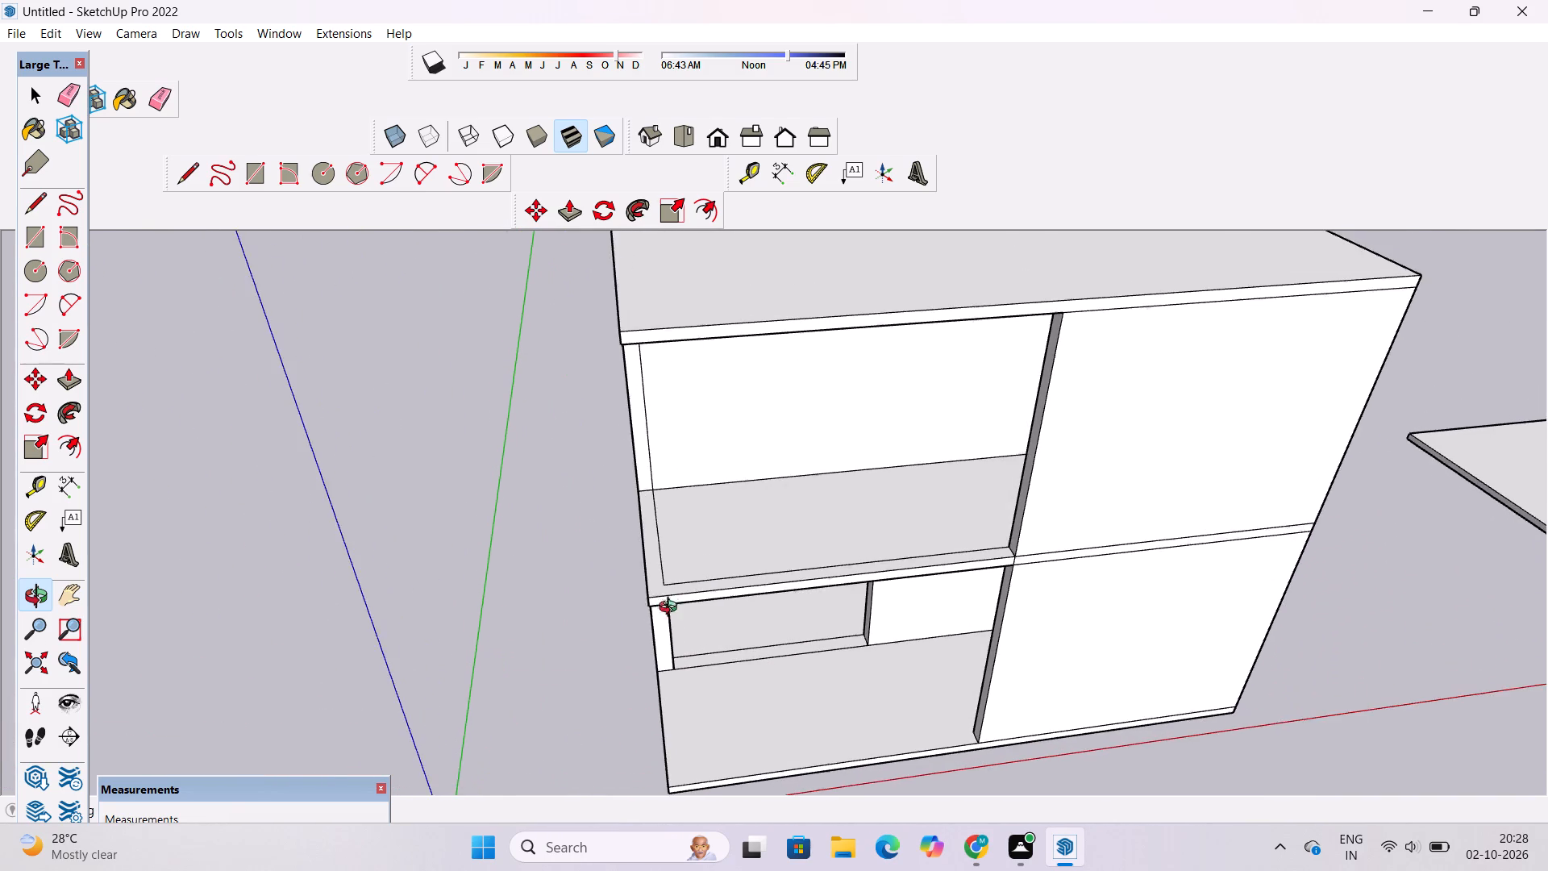
{"action": "left_click_drag", "start_coordinate": [672, 609], "coordinate": [759, 634]}
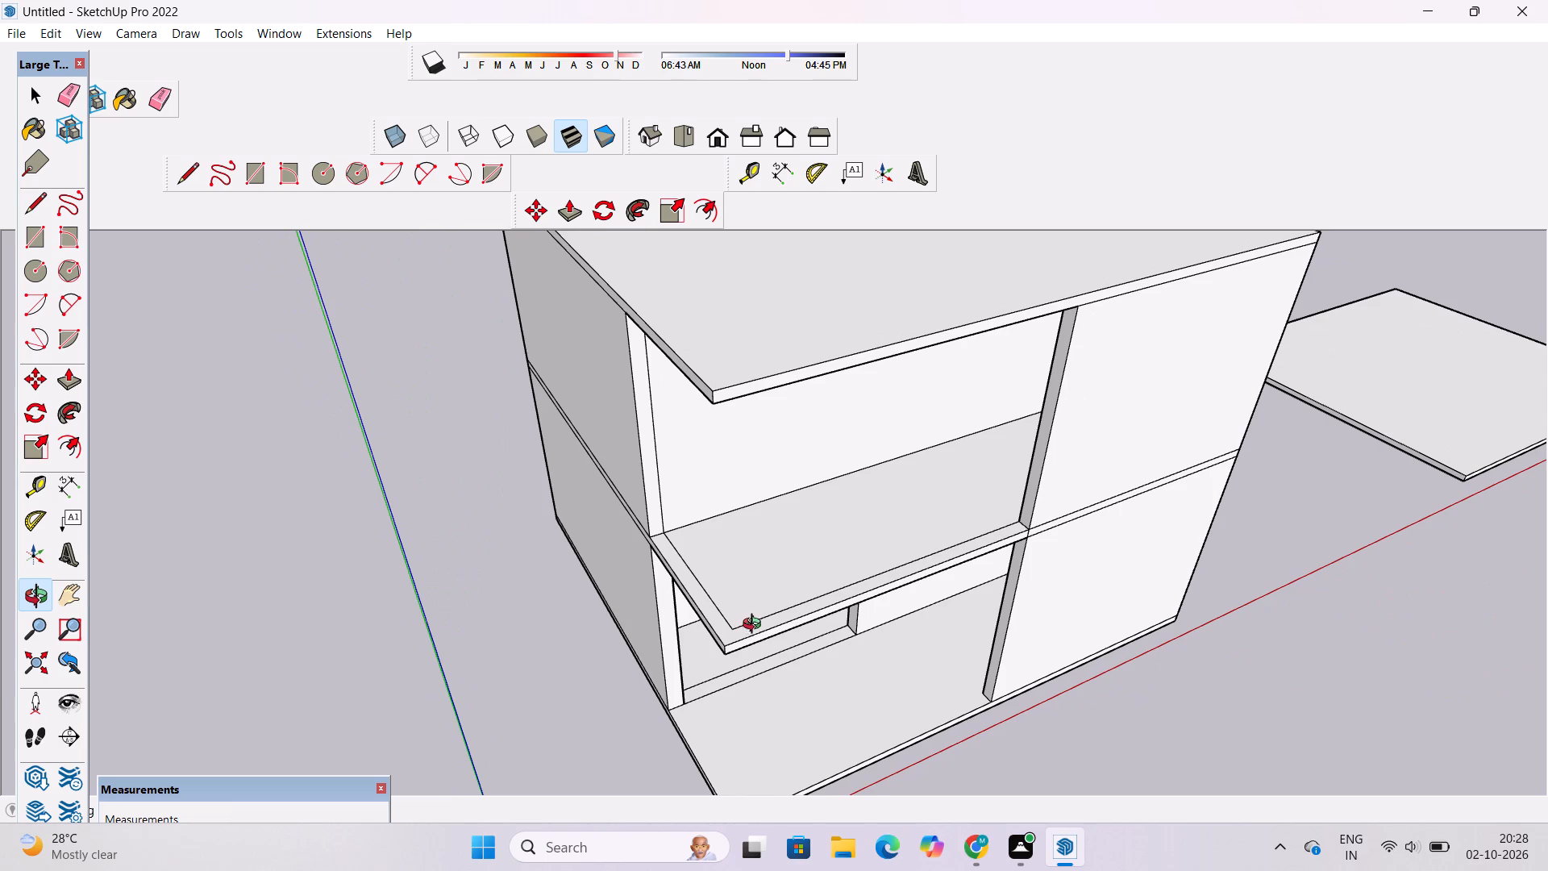
Push/Pull the lower roof slab's remaining L-shaped border strip up 7' as a parapet around the upper-storey recess.
{"action": "left_click_drag", "start_coordinate": [755, 626], "coordinate": [701, 625], "text": "shift"}
{"action": "left_click_drag", "start_coordinate": [699, 613], "coordinate": [699, 638], "text": "shift"}
{"action": "left_click_drag", "start_coordinate": [699, 639], "coordinate": [686, 610]}
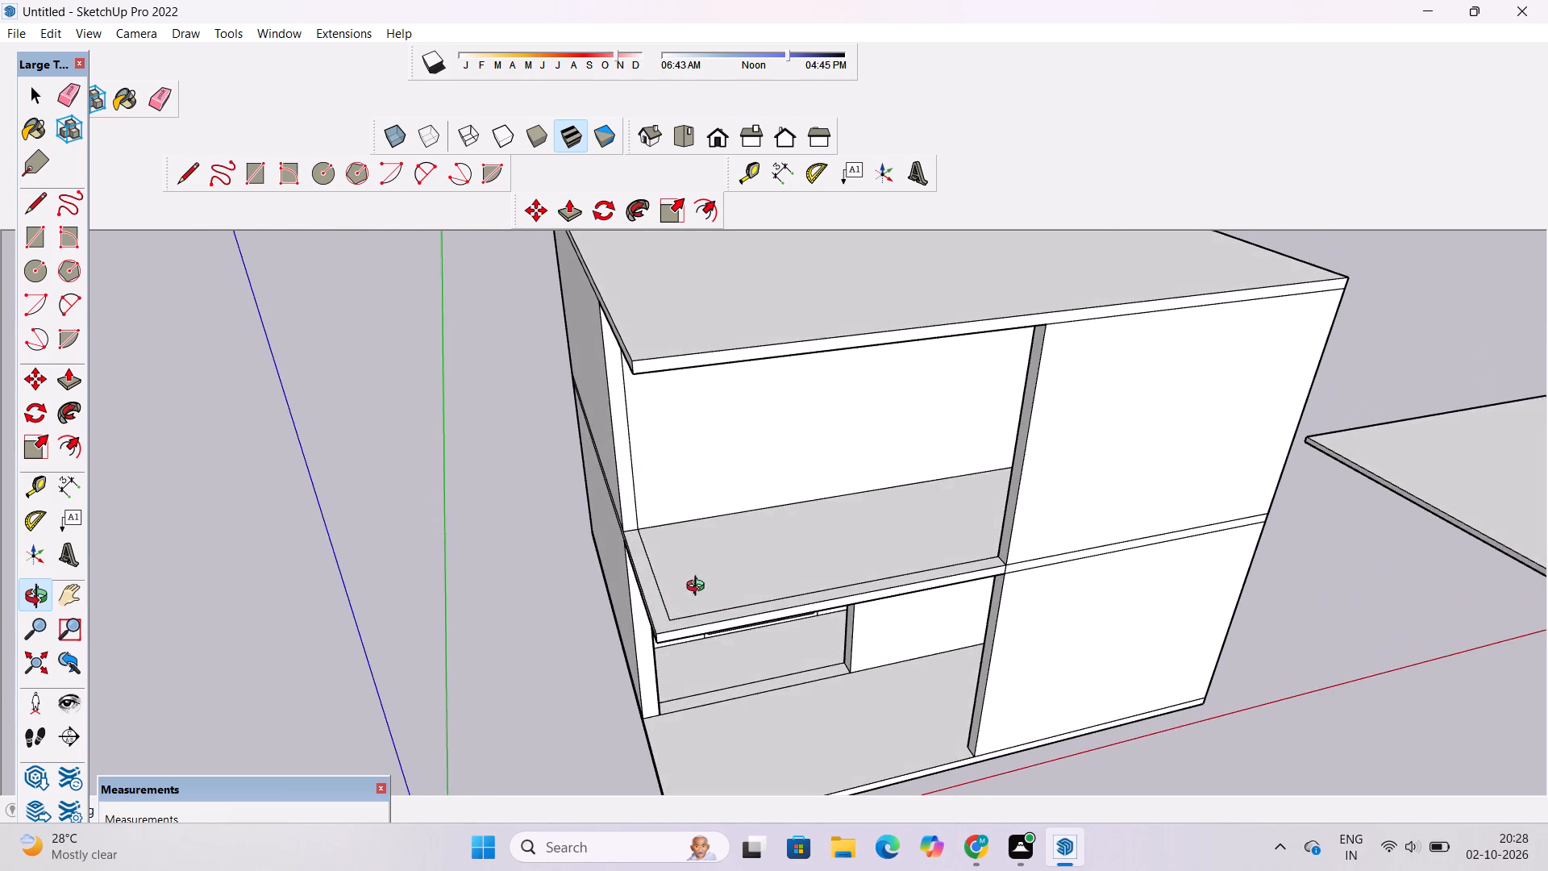
{"action": "left_click_drag", "start_coordinate": [700, 588], "coordinate": [696, 632]}
{"action": "scroll", "coordinate": [691, 623], "scroll_direction": "down", "scroll_amount": 2}
{"action": "left_click_drag", "start_coordinate": [711, 630], "coordinate": [694, 605]}
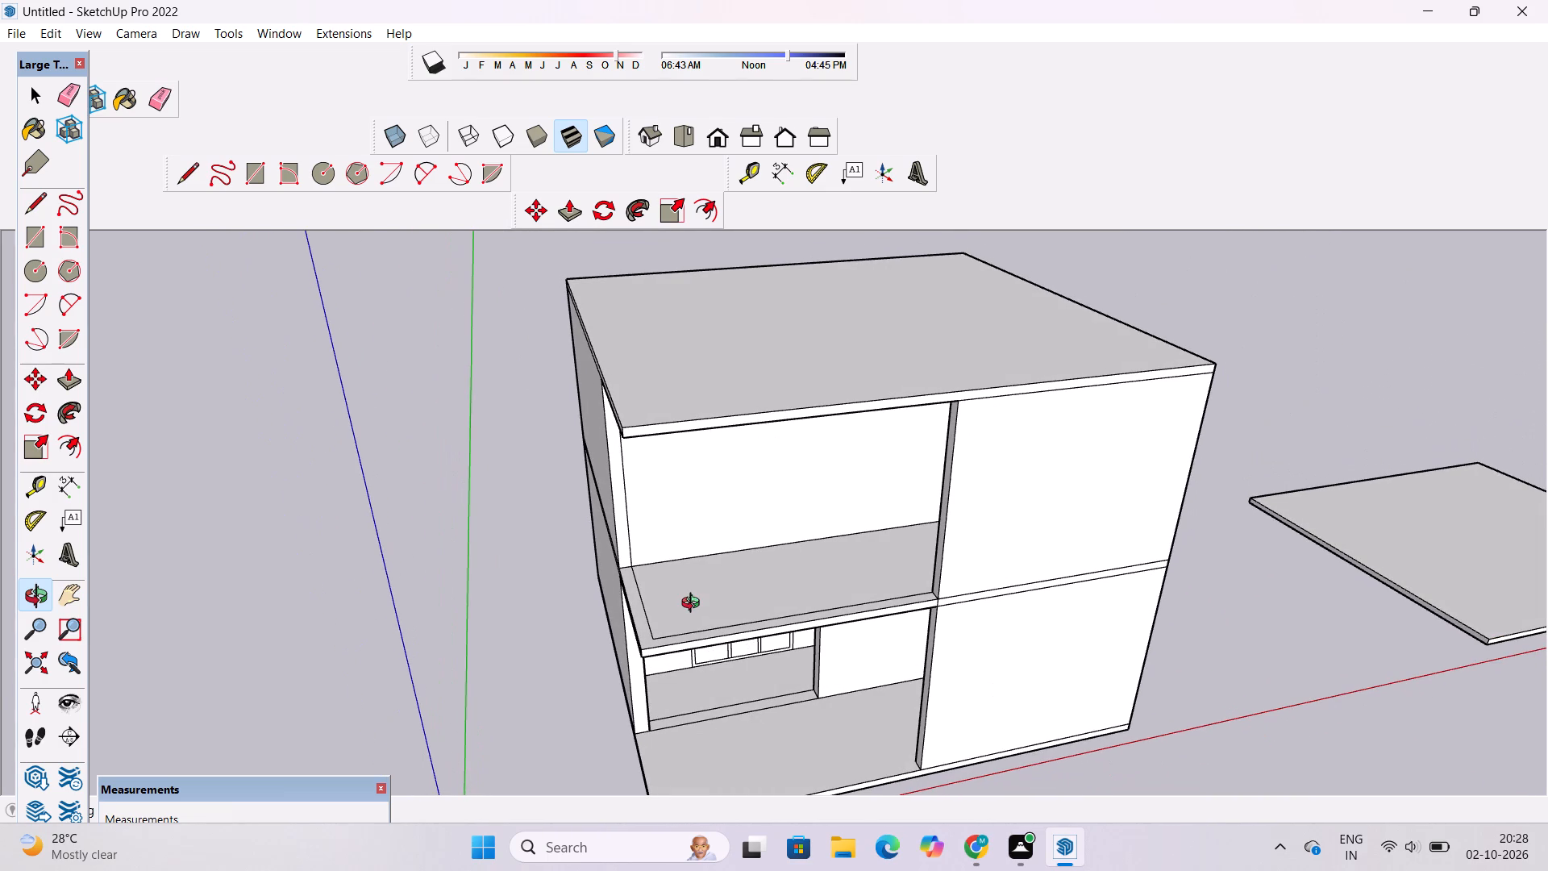
{"action": "key", "text": "p"}
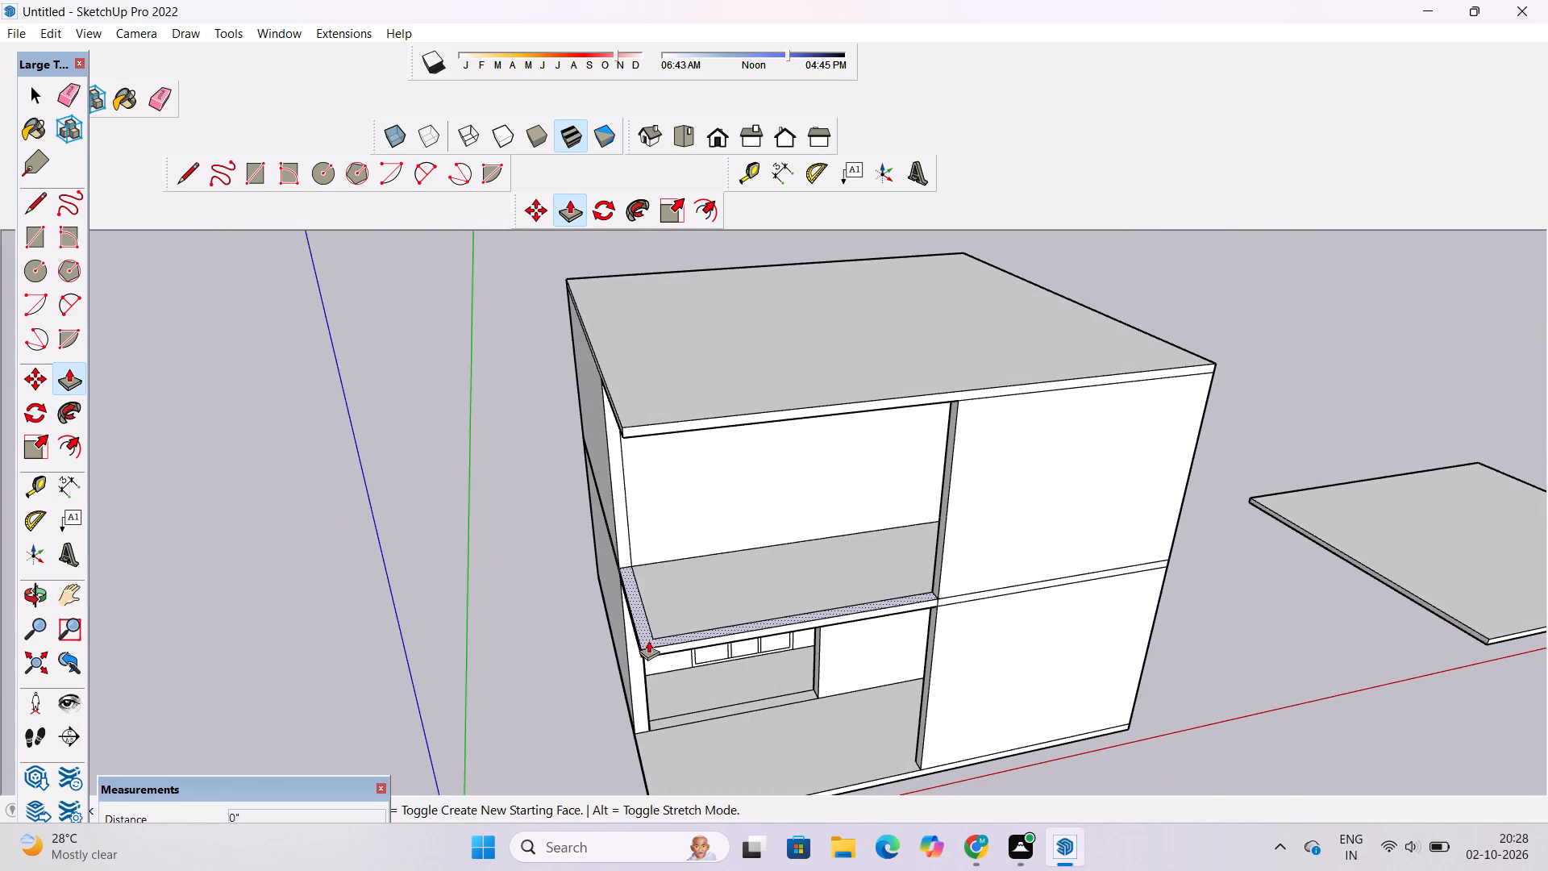
{"action": "left_click", "coordinate": [648, 640]}
{"action": "scroll", "coordinate": [648, 627], "scroll_direction": "down", "scroll_amount": 2}
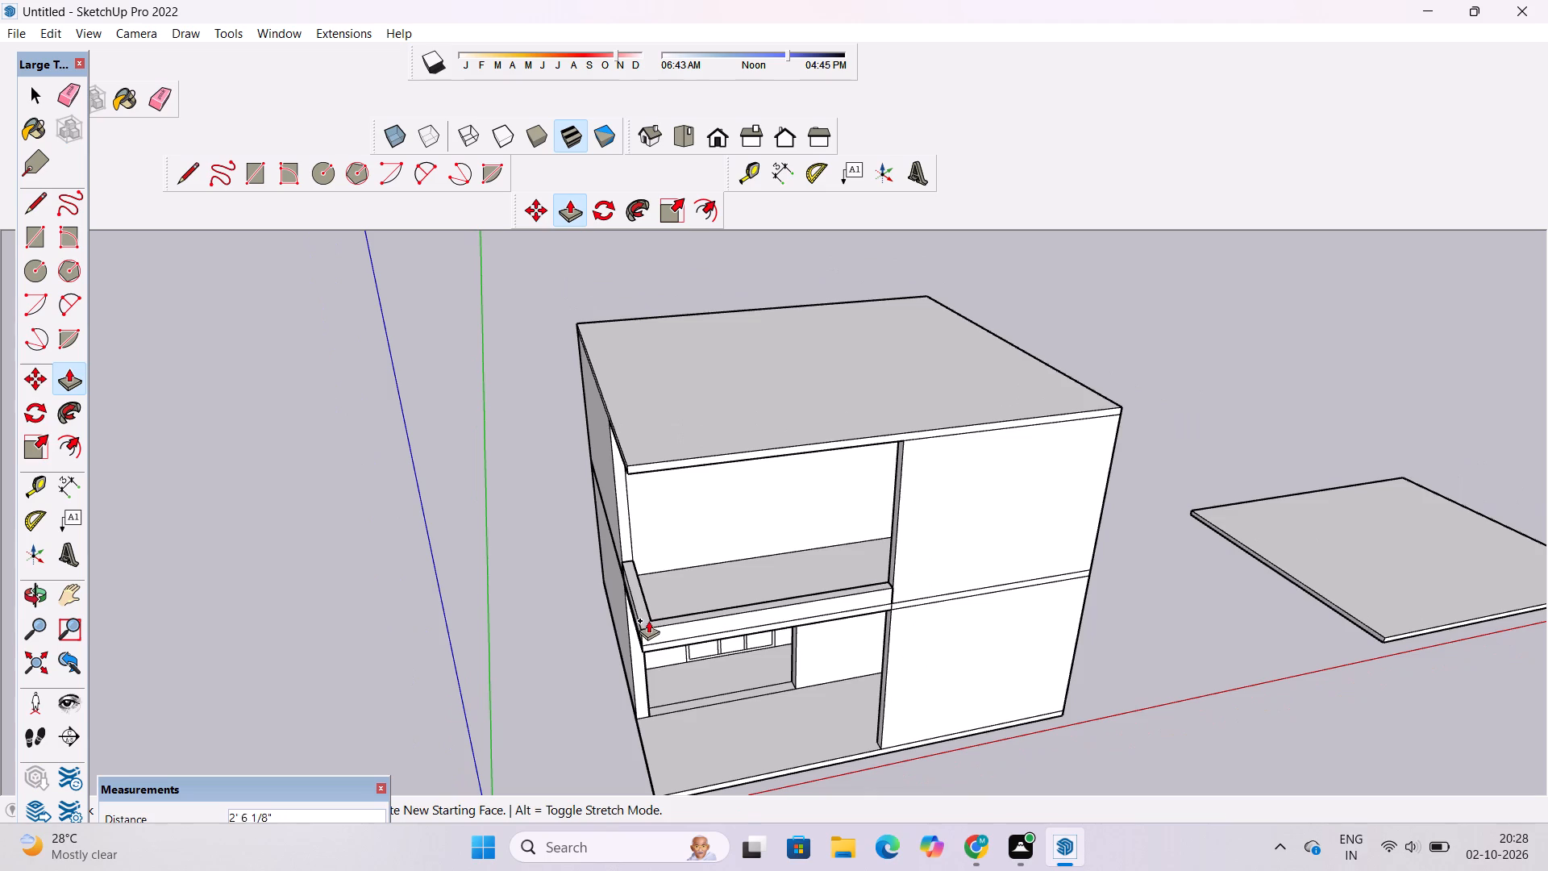
{"action": "scroll", "coordinate": [649, 619], "scroll_direction": "up", "scroll_amount": 3}
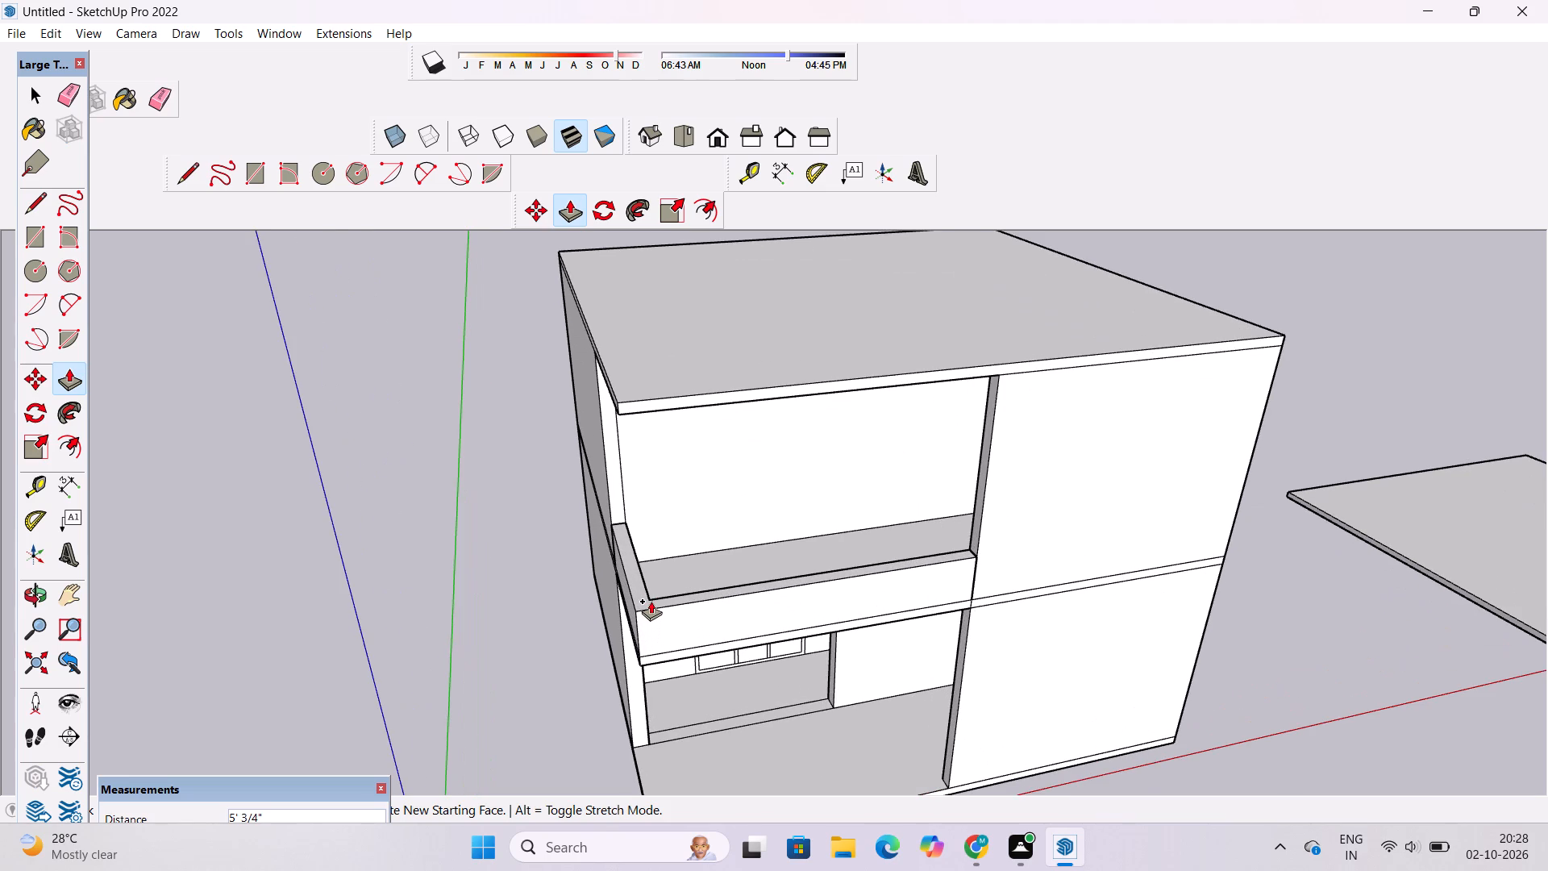
{"action": "scroll", "coordinate": [651, 601], "scroll_direction": "up", "scroll_amount": 1}
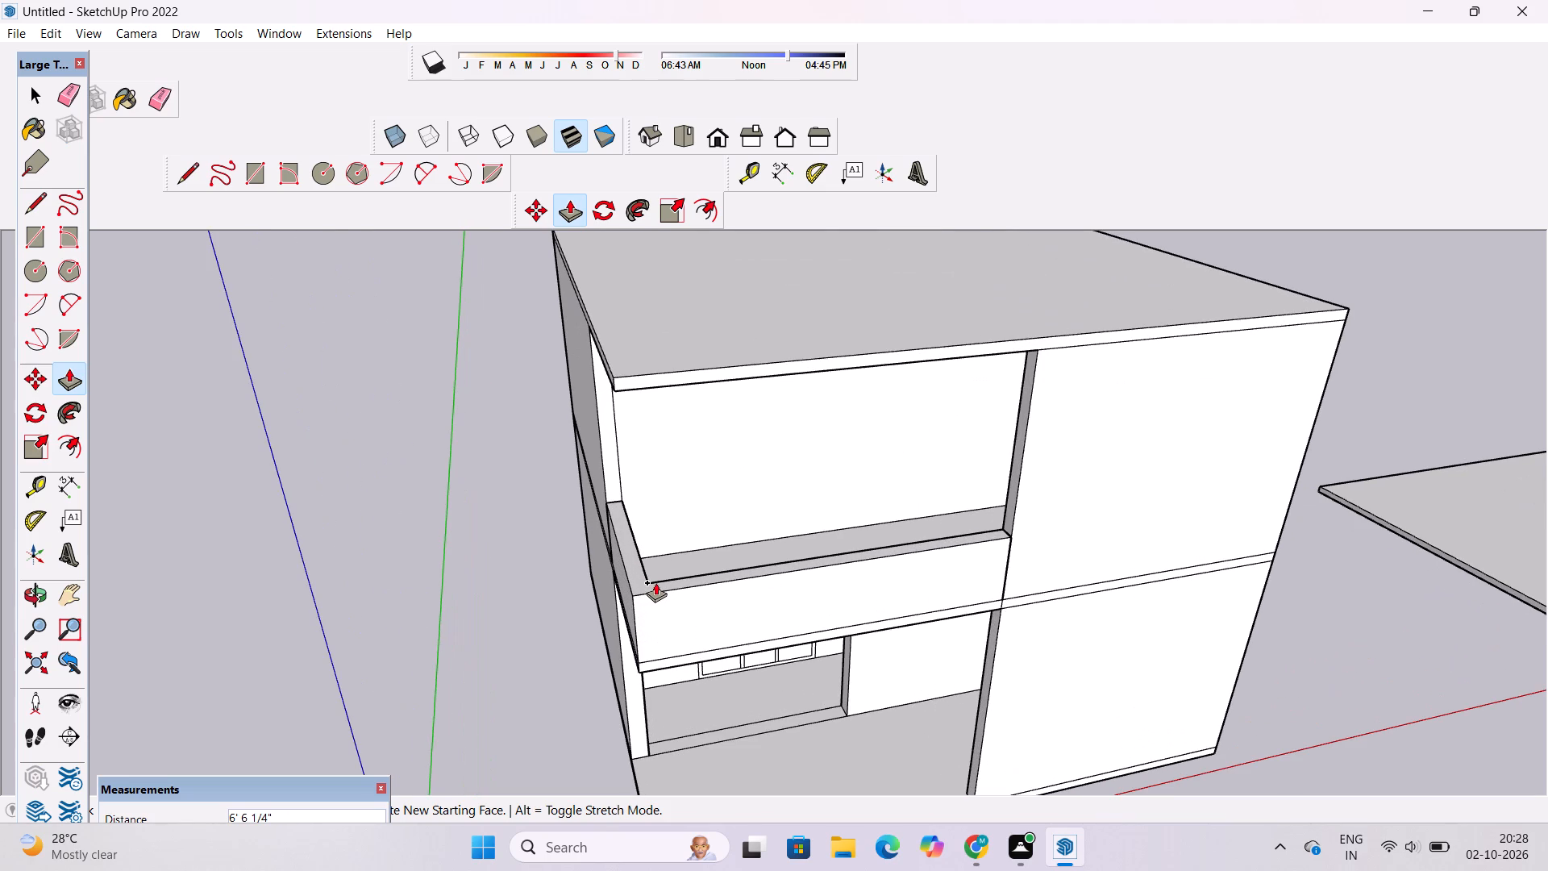
{"action": "type", "text": "7'"}
{"action": "key", "text": "Return"}
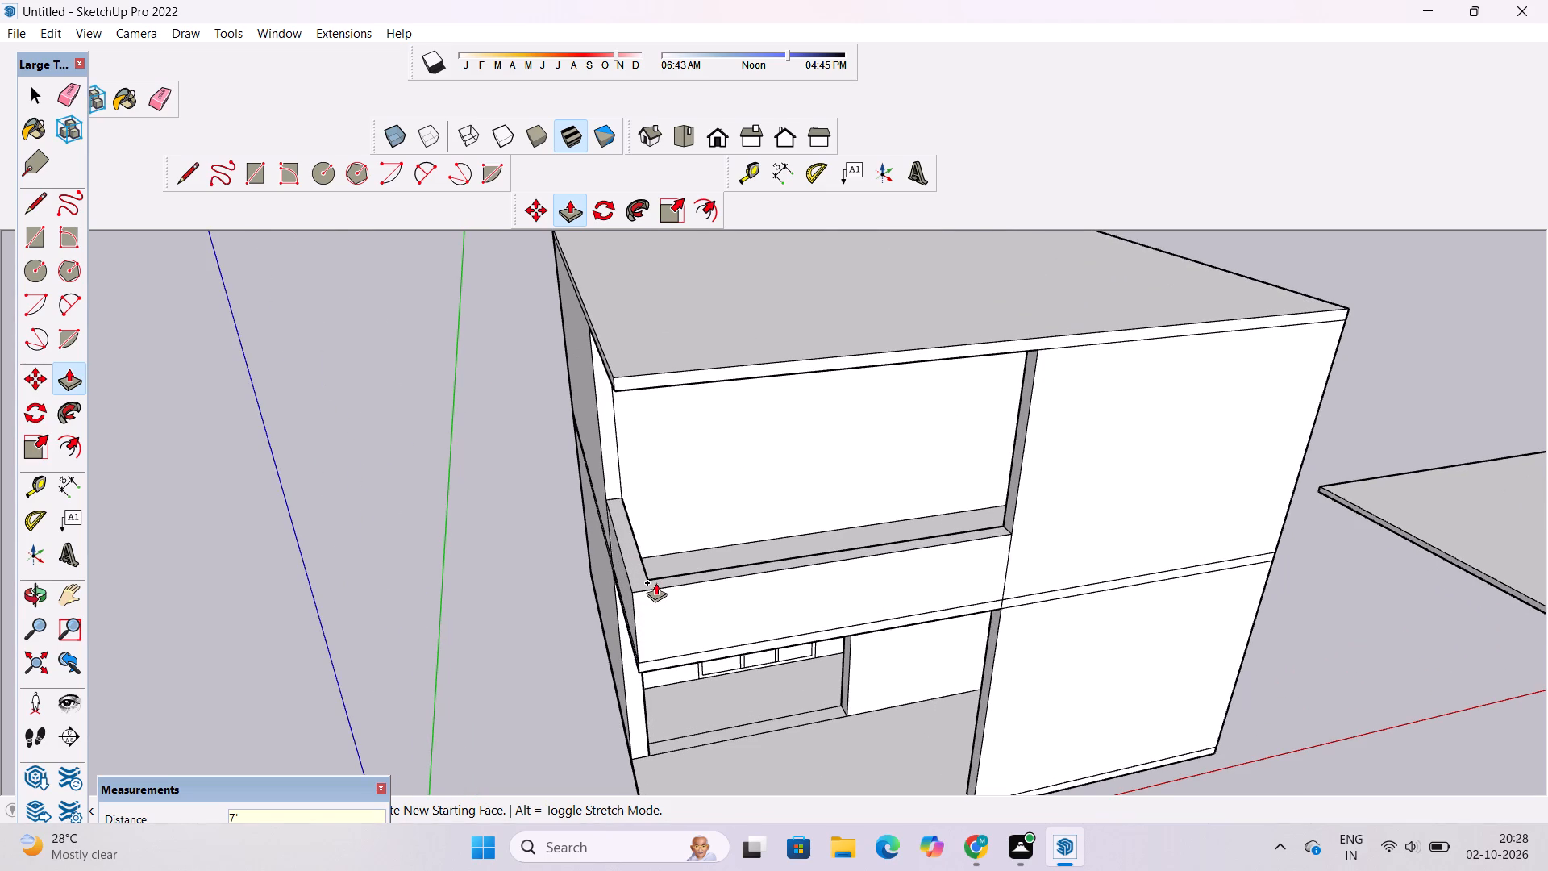
Examine the raised balcony parapet, its corner and its junctions with the upper-storey walls from the front and above.
{"action": "key", "text": "o"}
{"action": "scroll", "coordinate": [678, 586], "scroll_direction": "down", "scroll_amount": 7}
{"action": "left_click_drag", "start_coordinate": [698, 627], "coordinate": [712, 548]}
{"action": "scroll", "coordinate": [670, 552], "scroll_direction": "up", "scroll_amount": 4}
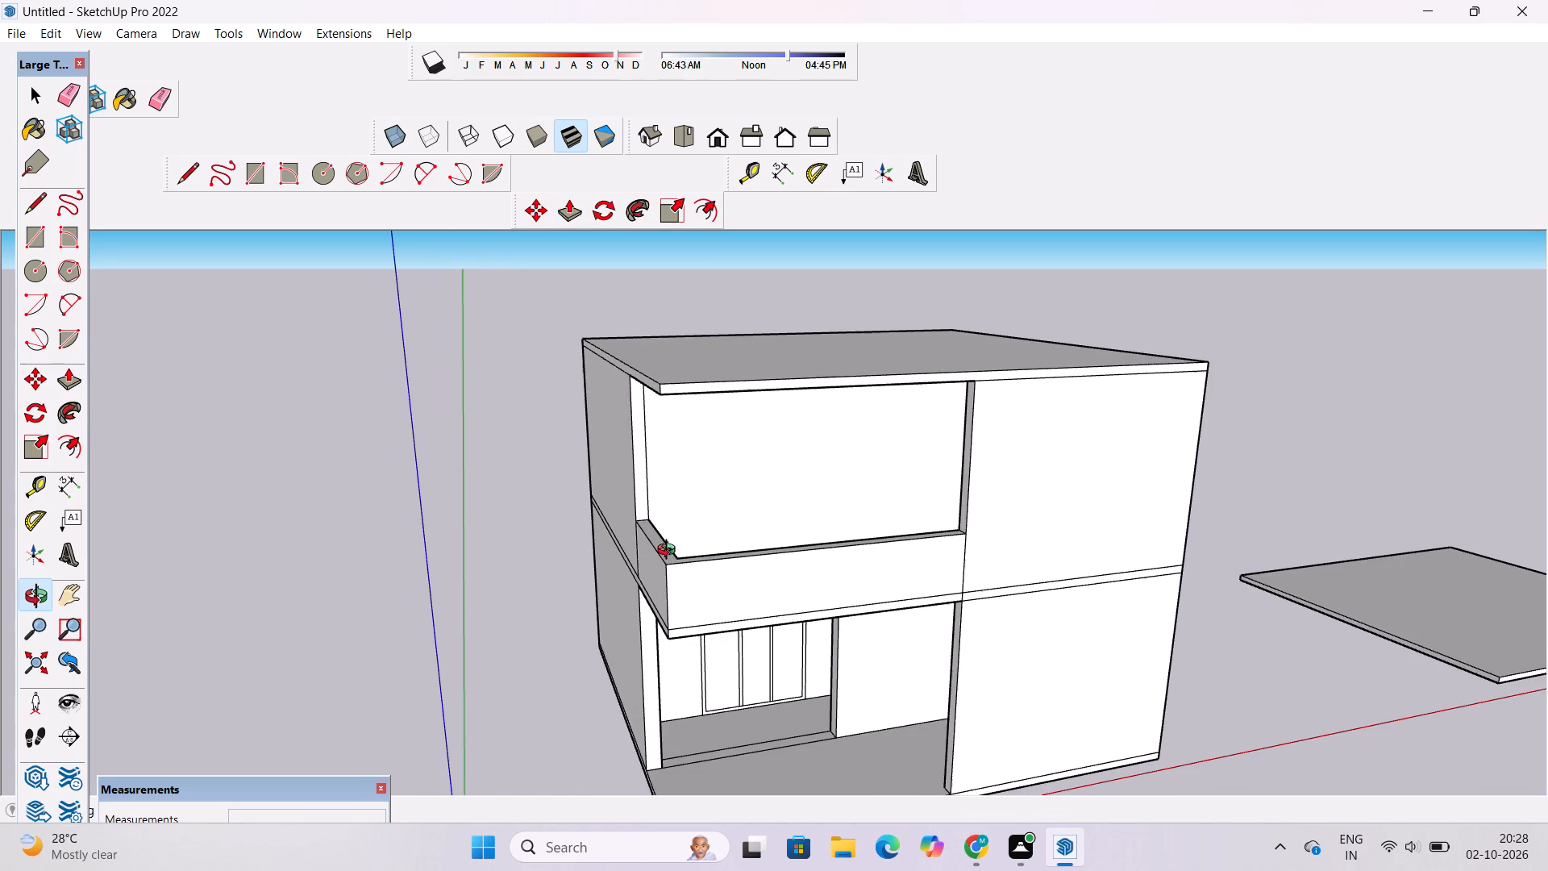
{"action": "scroll", "coordinate": [670, 552], "scroll_direction": "down", "scroll_amount": 3}
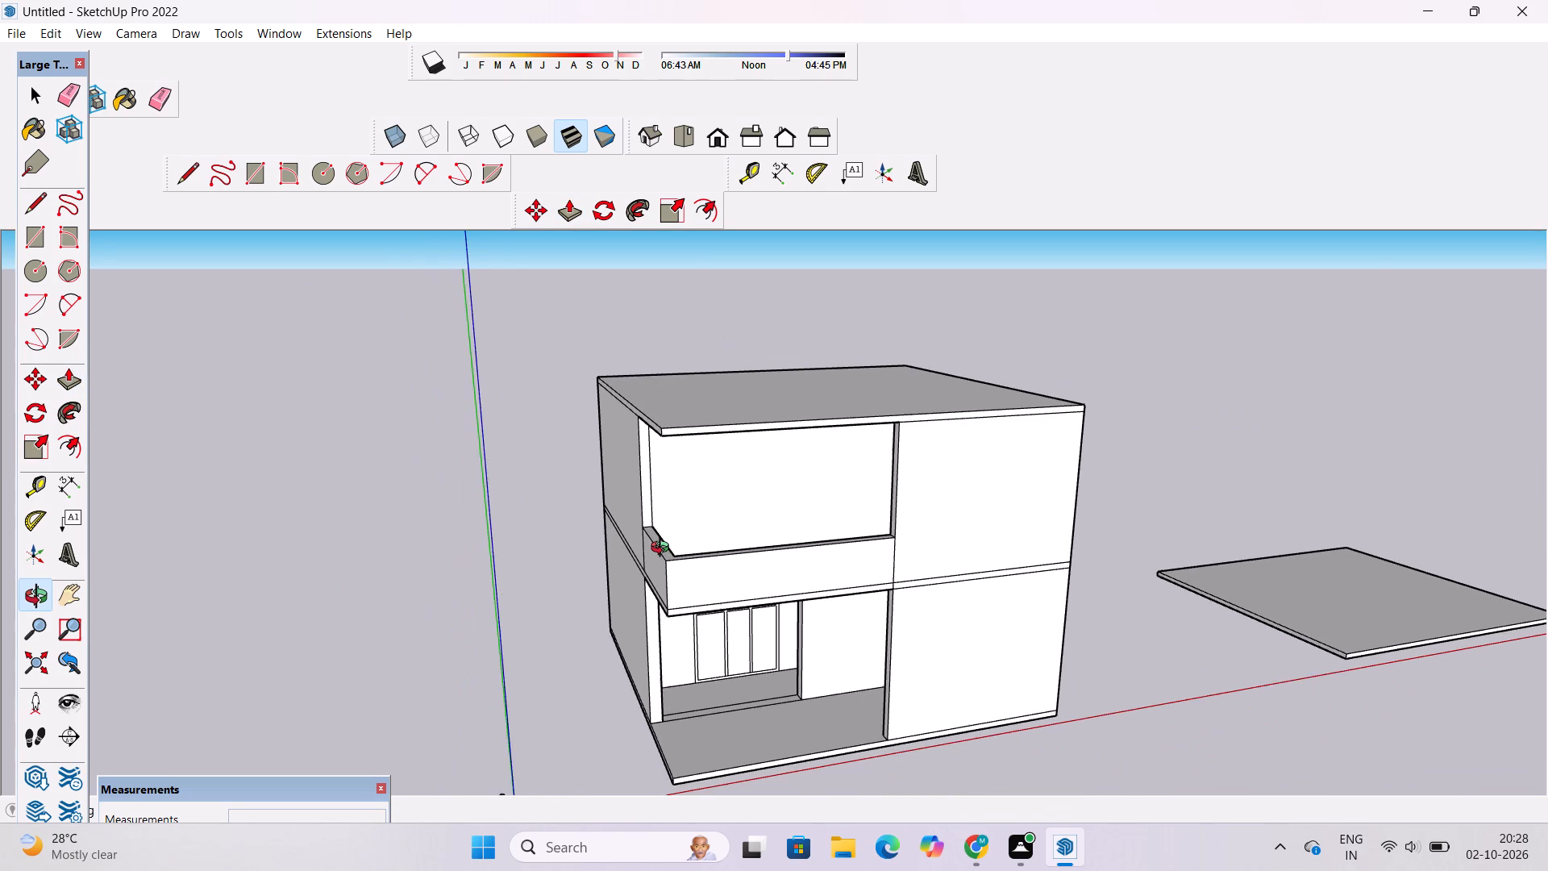
{"action": "left_click_drag", "start_coordinate": [664, 549], "coordinate": [676, 594]}
{"action": "scroll", "coordinate": [688, 571], "scroll_direction": "up", "scroll_amount": 5}
{"action": "left_click", "coordinate": [693, 562], "text": "shift"}
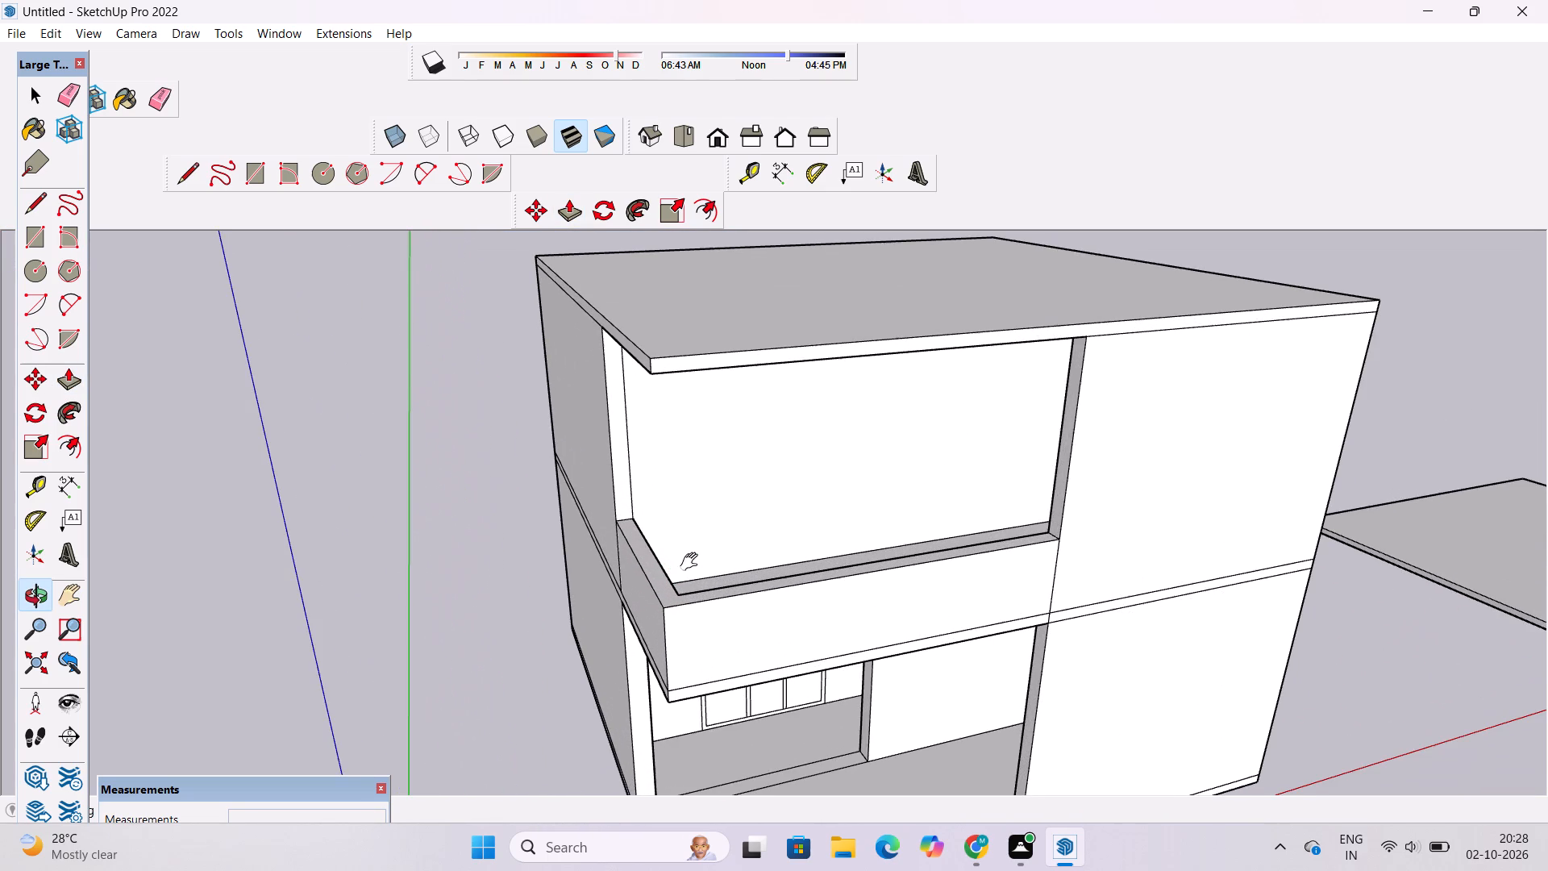
{"action": "left_click_drag", "start_coordinate": [690, 599], "coordinate": [673, 634]}
{"action": "scroll", "coordinate": [660, 616], "scroll_direction": "up", "scroll_amount": 2}
{"action": "left_click_drag", "start_coordinate": [659, 615], "coordinate": [662, 591], "text": "shift"}
{"action": "left_click_drag", "start_coordinate": [685, 603], "coordinate": [548, 619]}
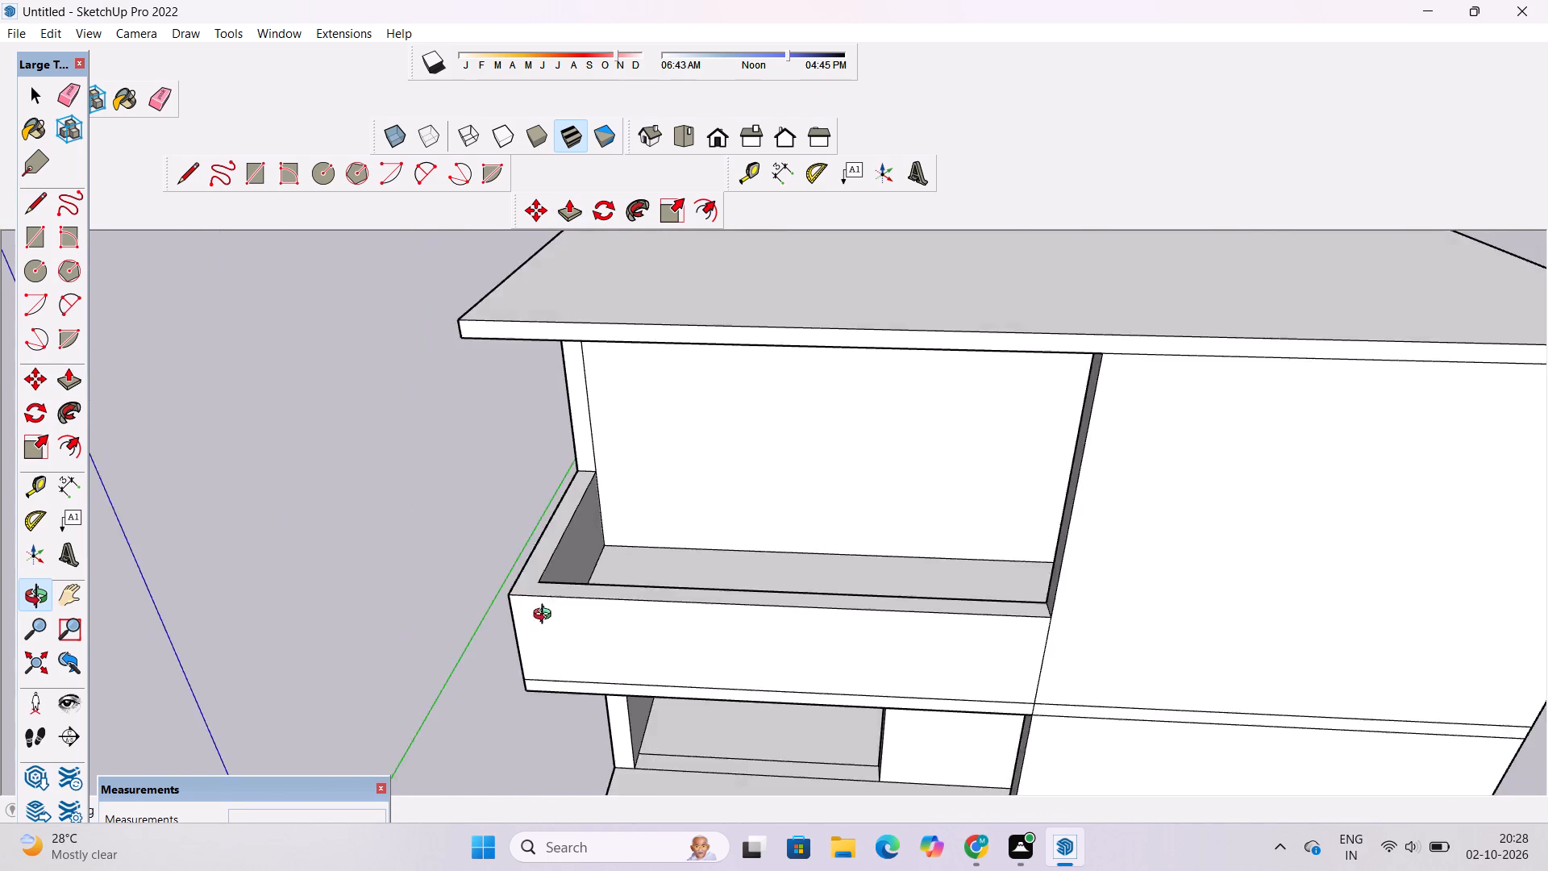
{"action": "scroll", "coordinate": [544, 611], "scroll_direction": "up", "scroll_amount": 3}
{"action": "left_click_drag", "start_coordinate": [548, 611], "coordinate": [597, 669], "text": "shift"}
{"action": "left_click_drag", "start_coordinate": [595, 669], "coordinate": [585, 632]}
{"action": "left_click_drag", "start_coordinate": [583, 627], "coordinate": [628, 685], "text": "shift"}
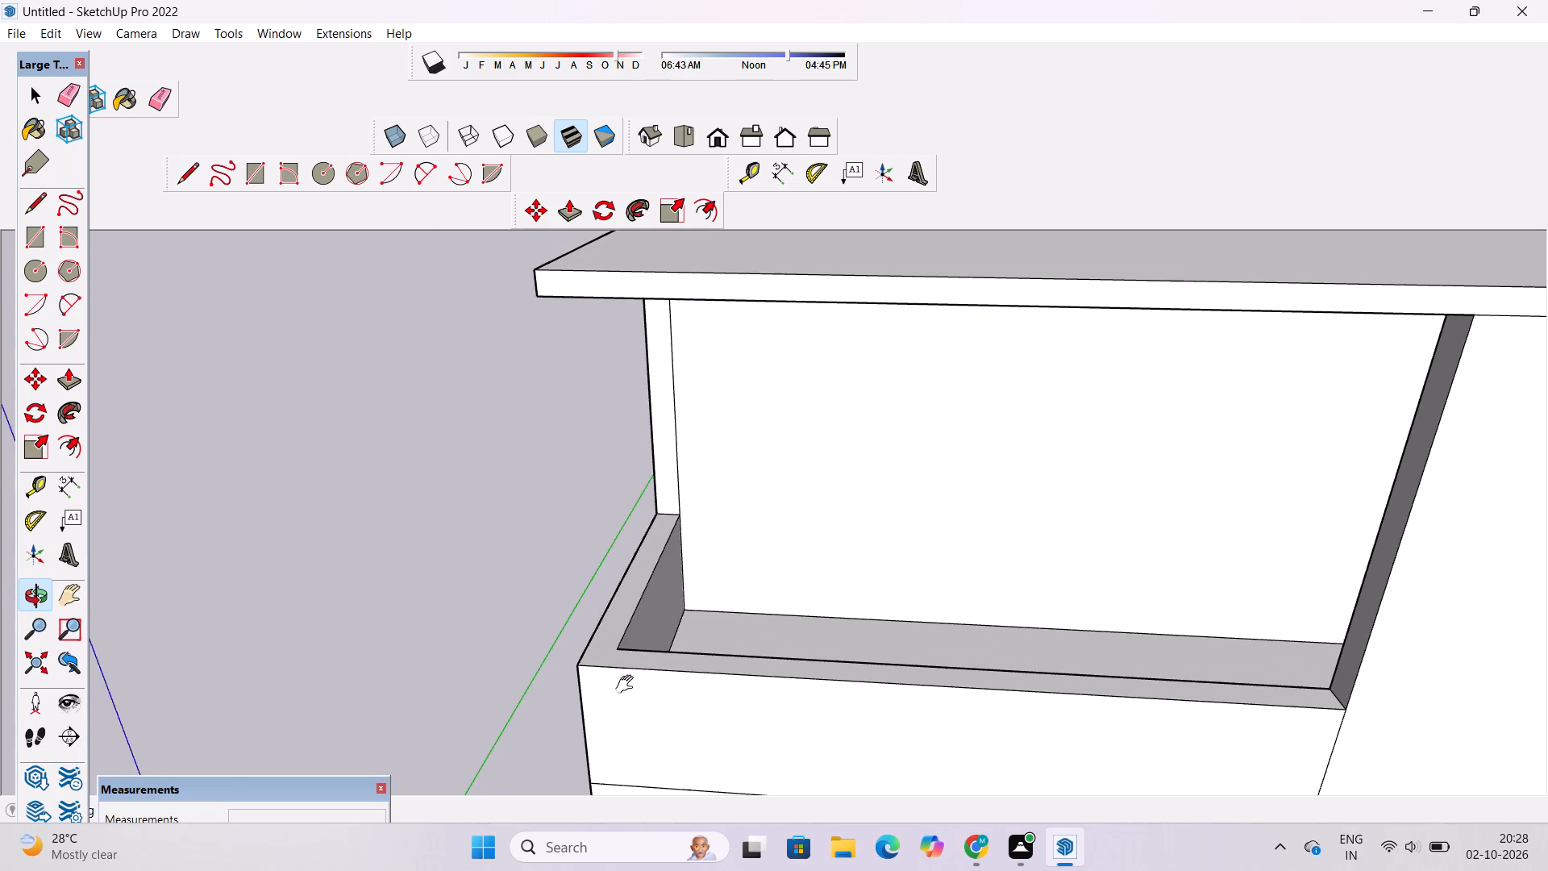
{"action": "left_click_drag", "start_coordinate": [628, 685], "coordinate": [628, 686], "text": "shift"}
{"action": "scroll", "coordinate": [619, 682], "scroll_direction": "up", "scroll_amount": 1}
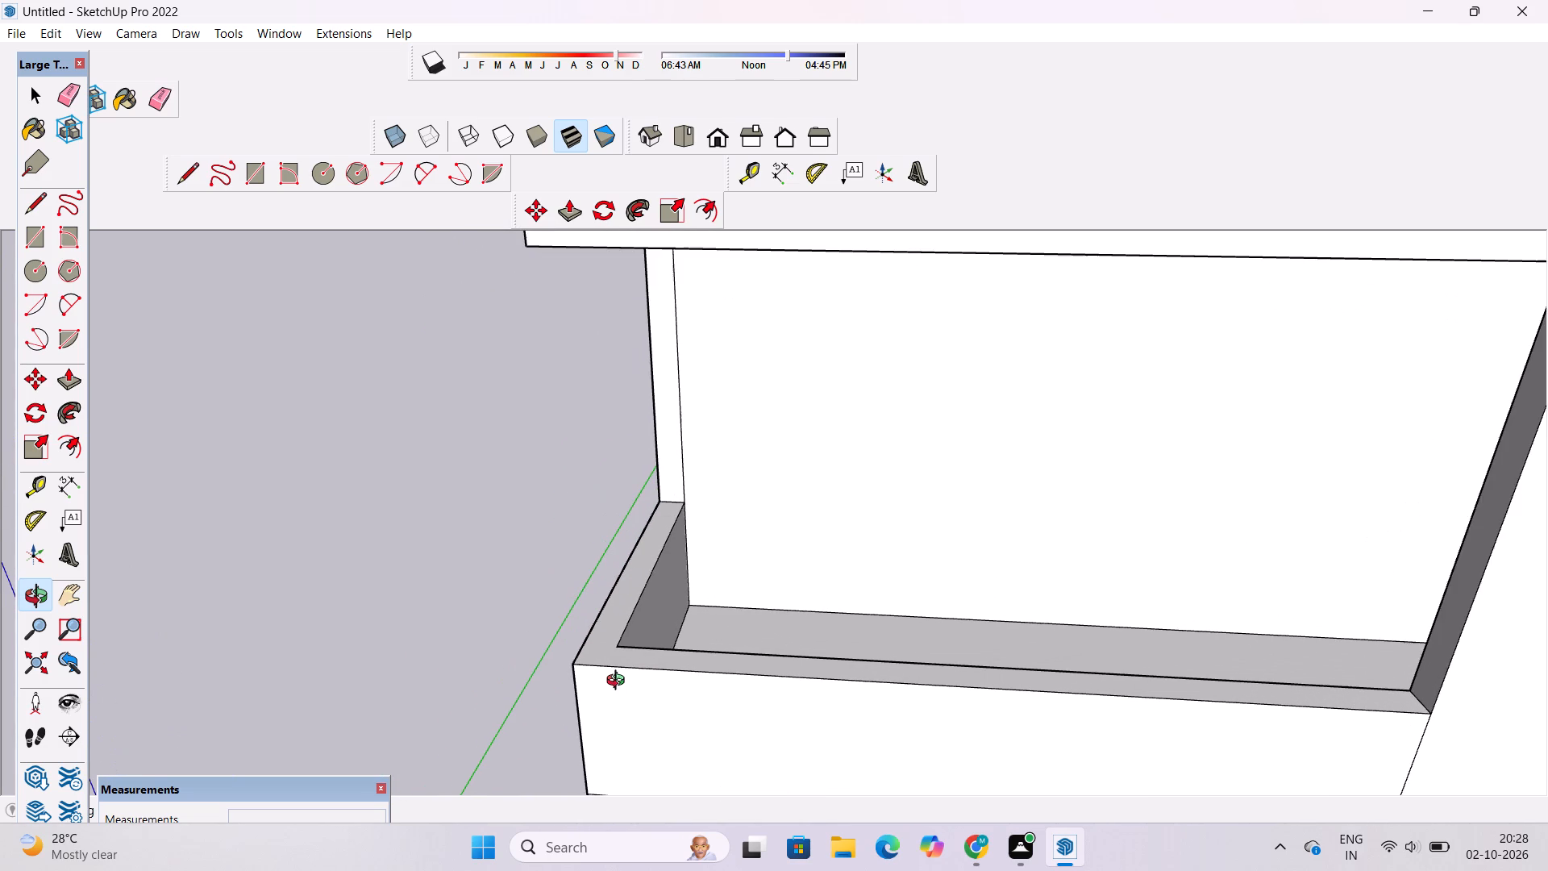
Draw a 1'6" line across the parapet's top face from its inner corner to the outer front edge.
{"action": "scroll", "coordinate": [619, 682], "scroll_direction": "down", "scroll_amount": 2}
{"action": "left_click_drag", "start_coordinate": [619, 712], "coordinate": [617, 615]}
{"action": "left_click_drag", "start_coordinate": [614, 605], "coordinate": [621, 686], "text": "shift"}
{"action": "left_click_drag", "start_coordinate": [619, 690], "coordinate": [650, 794]}
{"action": "scroll", "coordinate": [645, 748], "scroll_direction": "up", "scroll_amount": 4}
{"action": "left_click_drag", "start_coordinate": [641, 722], "coordinate": [549, 700], "text": "shift"}
{"action": "left_click_drag", "start_coordinate": [551, 702], "coordinate": [596, 759]}
{"action": "key", "text": "l"}
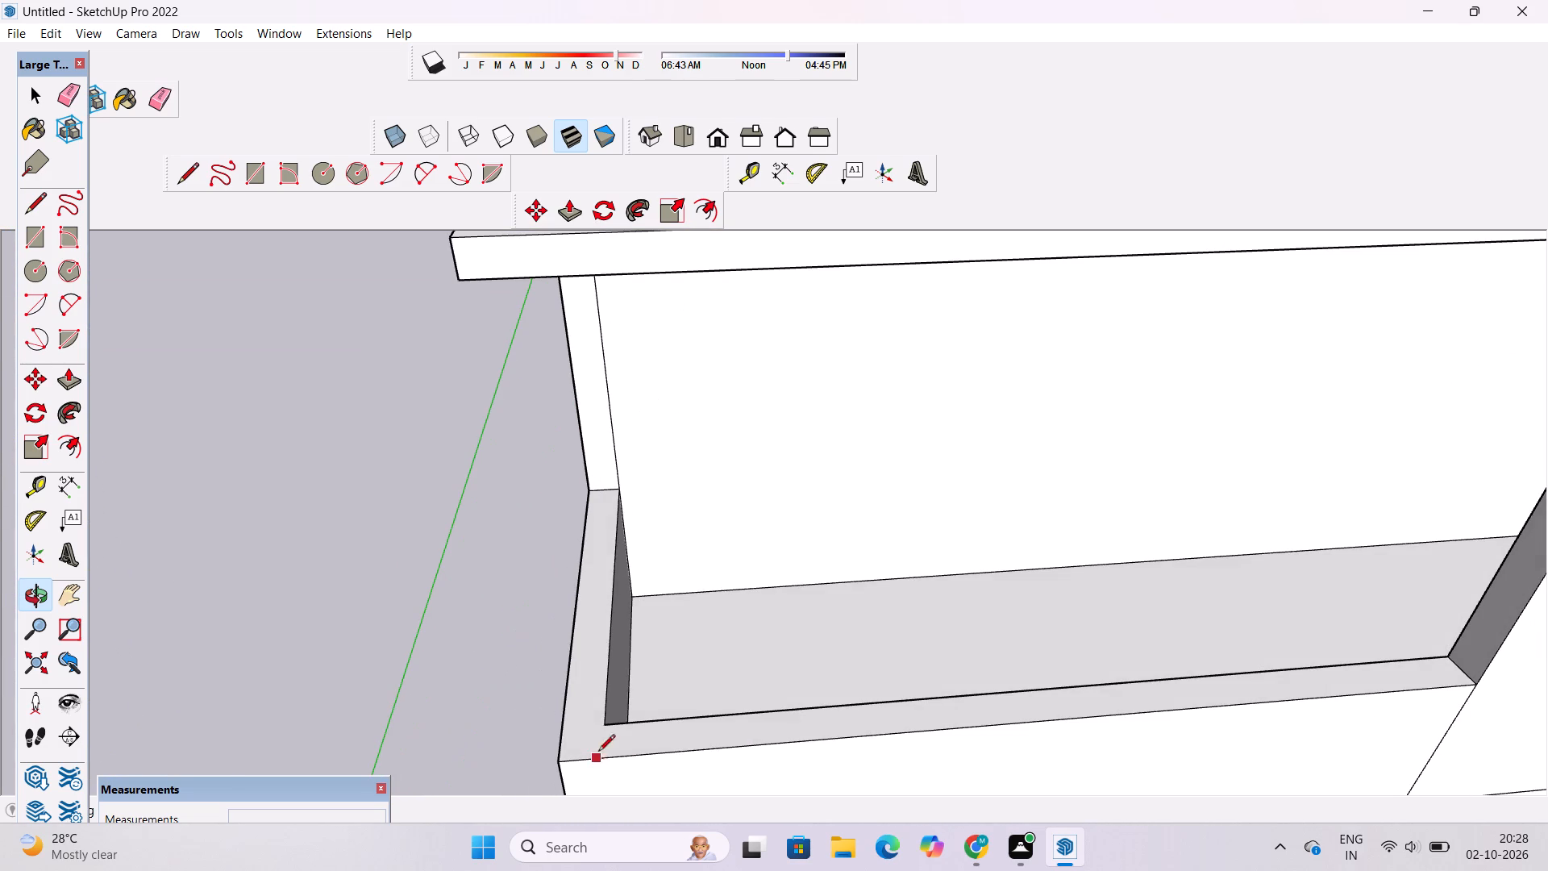
{"action": "left_click", "coordinate": [605, 723]}
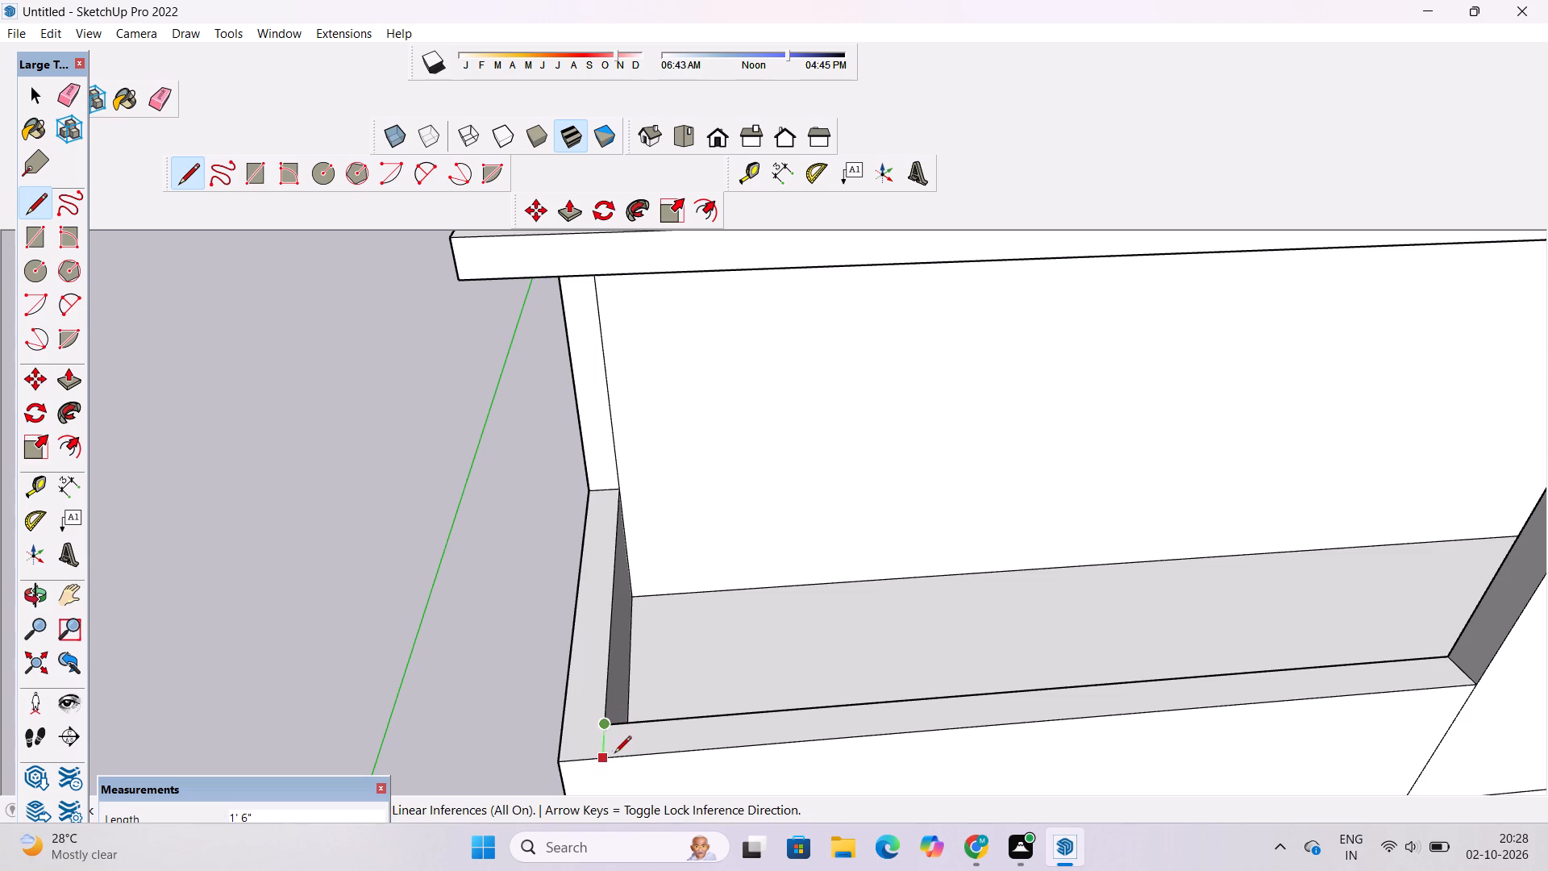
{"action": "left_click", "coordinate": [614, 754]}
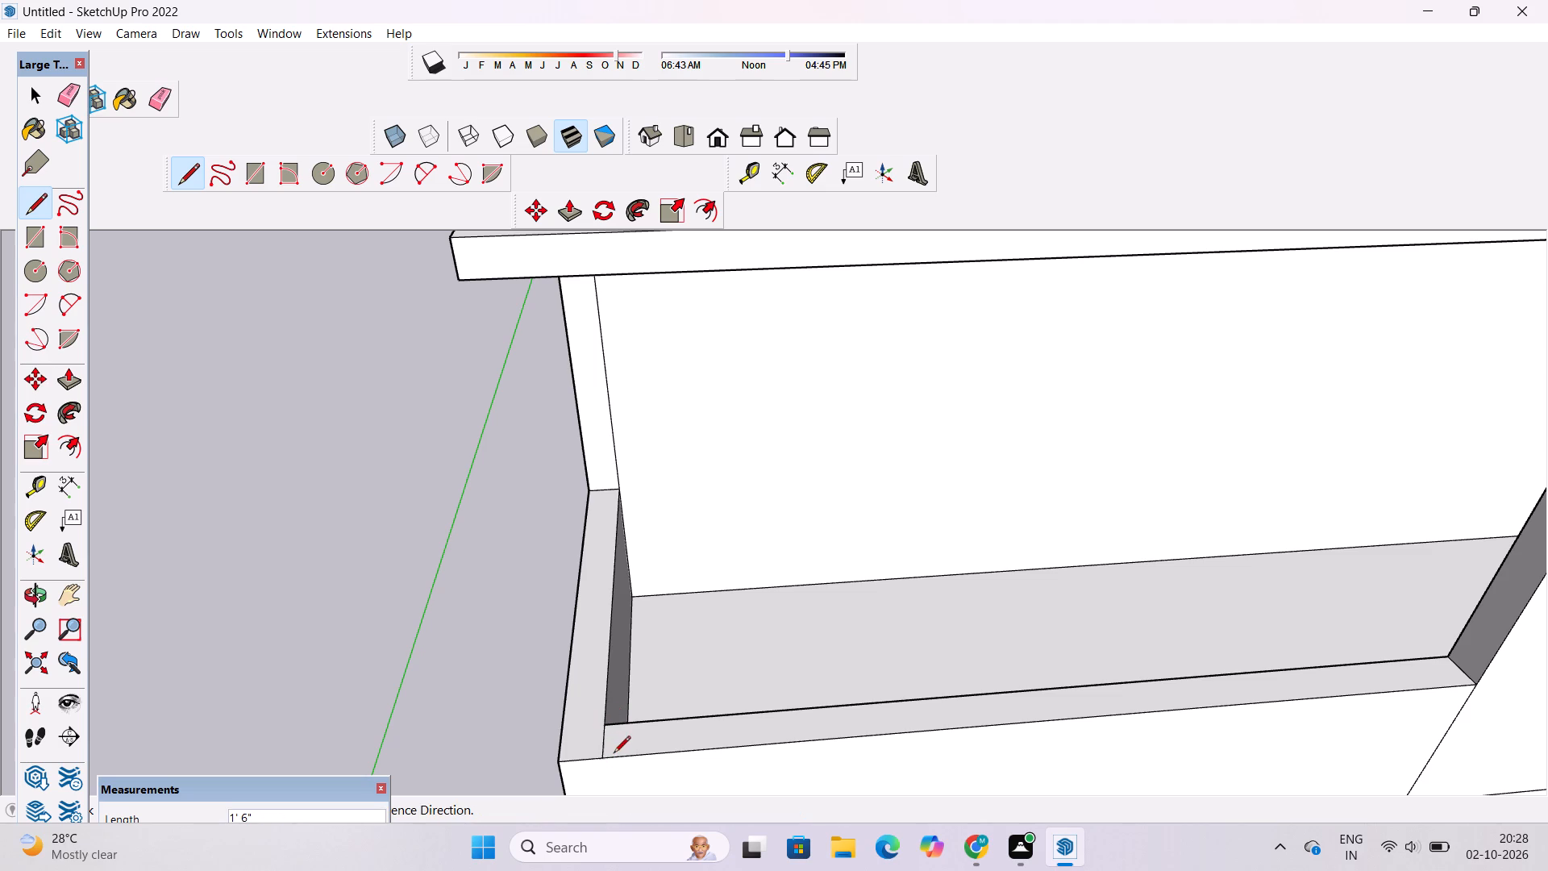
{"action": "key", "text": "space"}
Examine the balcony parapet and upper storey from the front-left corner, from below and from above.
{"action": "type", "text": "o"}
{"action": "scroll", "coordinate": [613, 752], "scroll_direction": "down", "scroll_amount": 5}
{"action": "left_click_drag", "start_coordinate": [587, 769], "coordinate": [597, 722]}
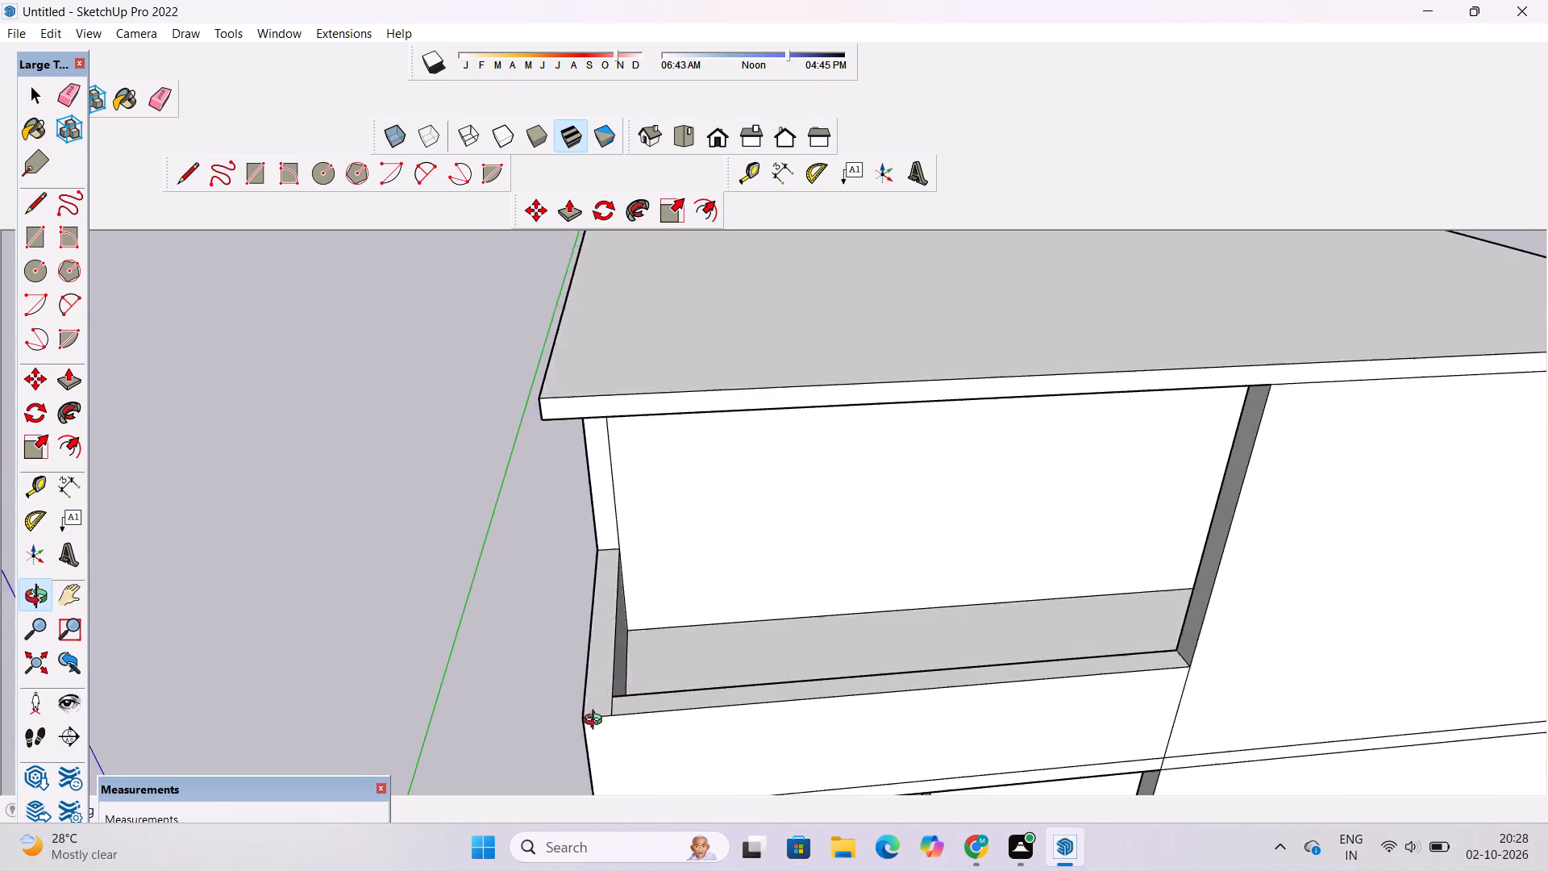
{"action": "left_click_drag", "start_coordinate": [597, 722], "coordinate": [606, 699]}
{"action": "left_click_drag", "start_coordinate": [603, 729], "coordinate": [608, 713], "text": "shift"}
{"action": "left_click_drag", "start_coordinate": [608, 713], "coordinate": [714, 643]}
{"action": "left_click_drag", "start_coordinate": [714, 643], "coordinate": [700, 690], "text": "shift"}
{"action": "left_click_drag", "start_coordinate": [700, 690], "coordinate": [716, 695]}
{"action": "left_click_drag", "start_coordinate": [717, 690], "coordinate": [701, 732], "text": "shift"}
{"action": "scroll", "coordinate": [672, 719], "scroll_direction": "down", "scroll_amount": 3}
{"action": "left_click_drag", "start_coordinate": [680, 706], "coordinate": [679, 656]}
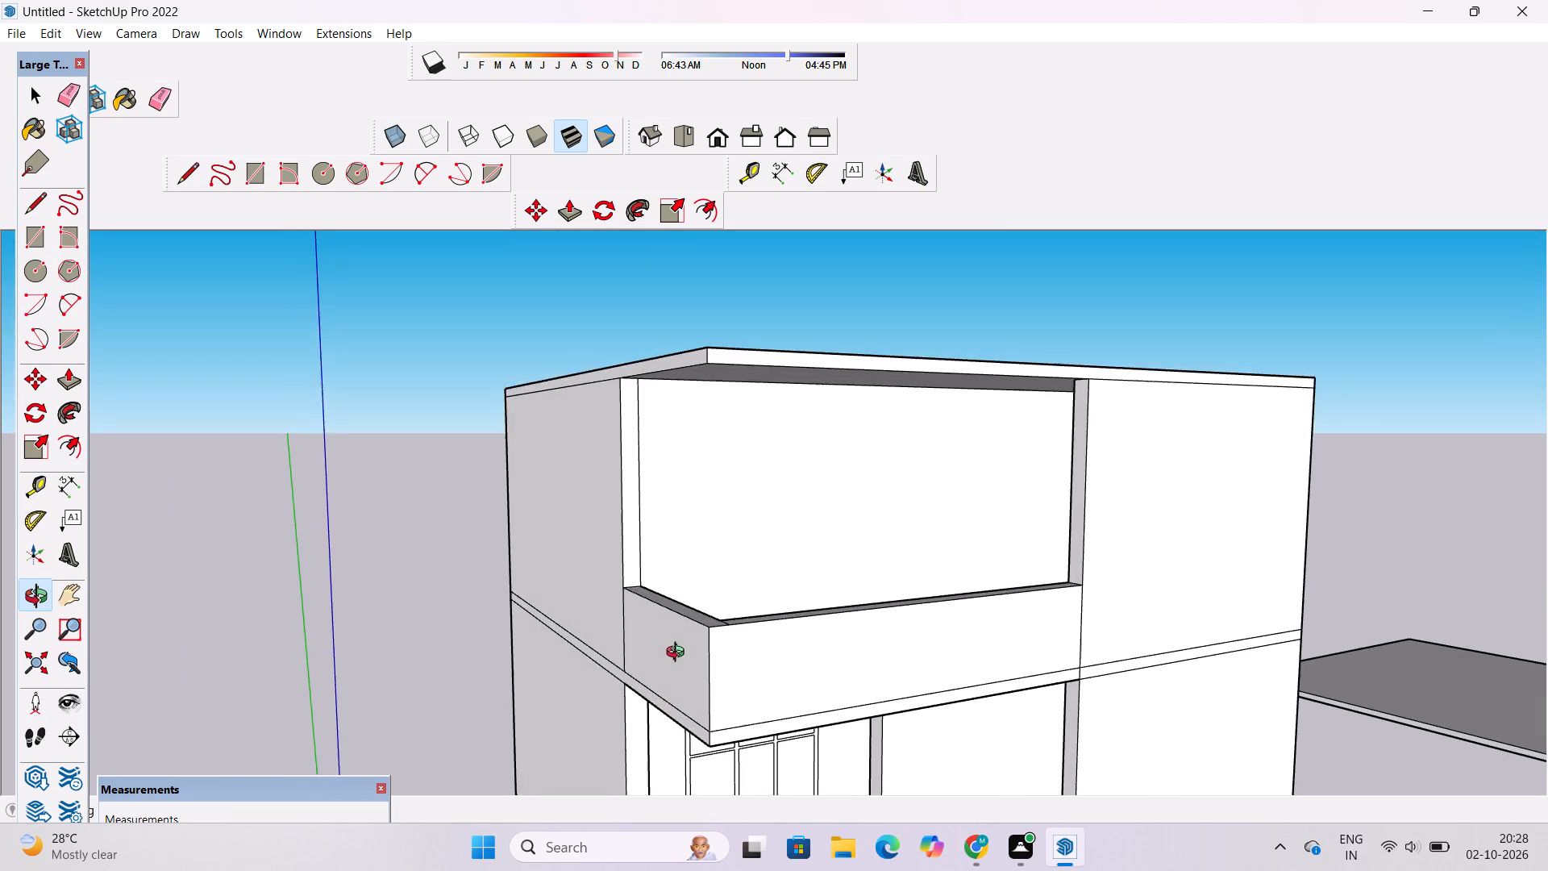
{"action": "left_click_drag", "start_coordinate": [681, 650], "coordinate": [665, 716], "text": "shift"}
{"action": "left_click_drag", "start_coordinate": [685, 710], "coordinate": [534, 686]}
{"action": "left_click_drag", "start_coordinate": [786, 566], "coordinate": [794, 714]}
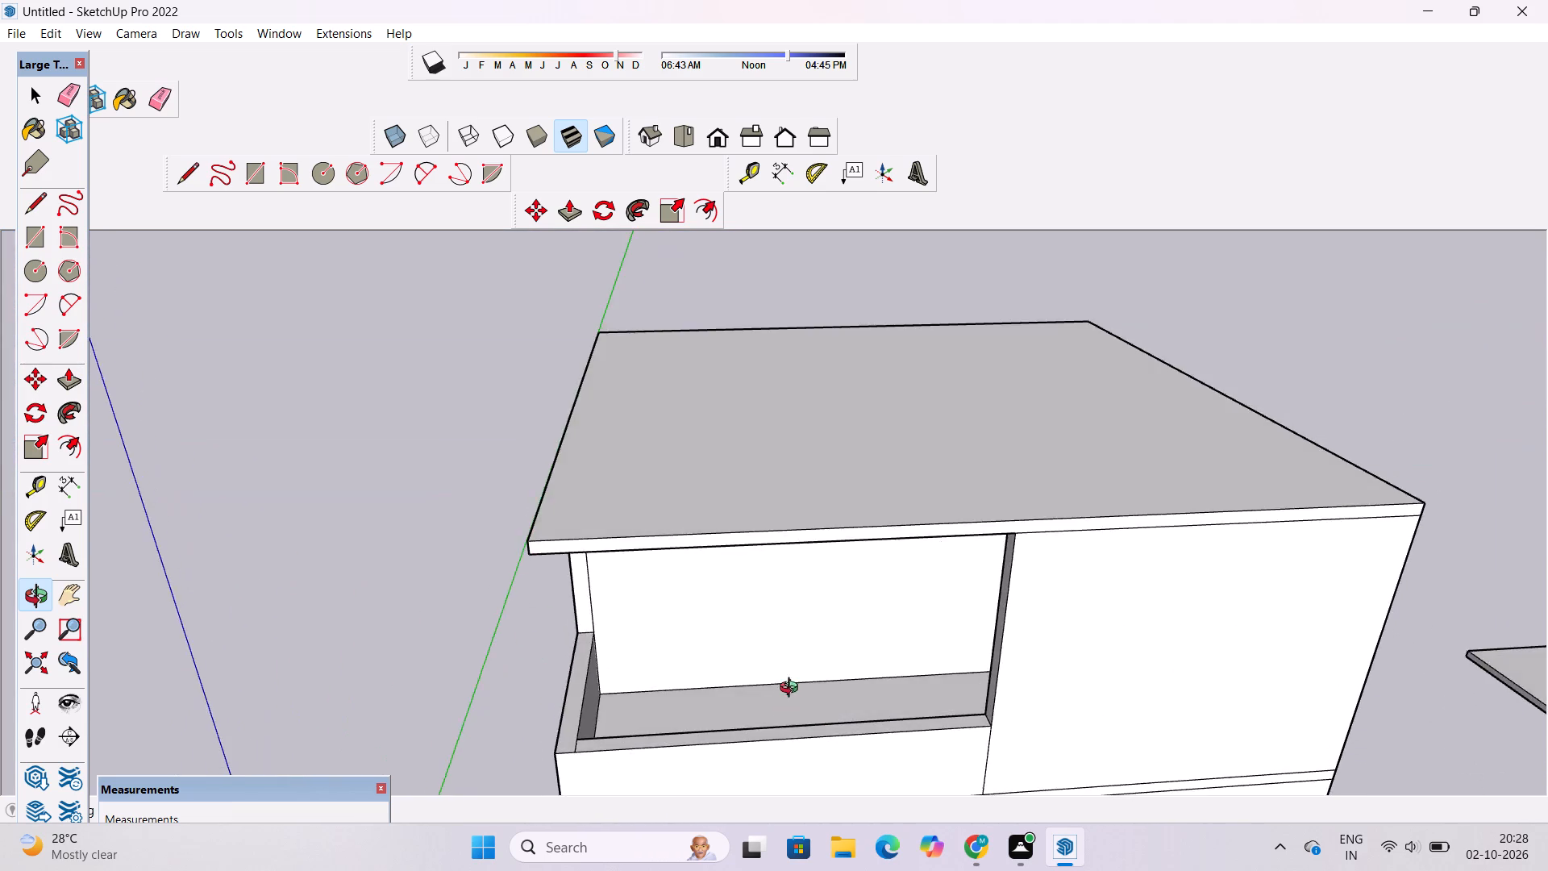
Place guides 1.5' inside both side edges of the top roof slab.
{"action": "scroll", "coordinate": [793, 690], "scroll_direction": "down", "scroll_amount": 4}
{"action": "left_click_drag", "start_coordinate": [849, 620], "coordinate": [780, 646]}
{"action": "left_click_drag", "start_coordinate": [780, 646], "coordinate": [793, 699]}
{"action": "left_click_drag", "start_coordinate": [807, 660], "coordinate": [731, 638], "text": "shift"}
{"action": "left_click_drag", "start_coordinate": [731, 638], "coordinate": [764, 687]}
{"action": "scroll", "coordinate": [749, 661], "scroll_direction": "down", "scroll_amount": 3}
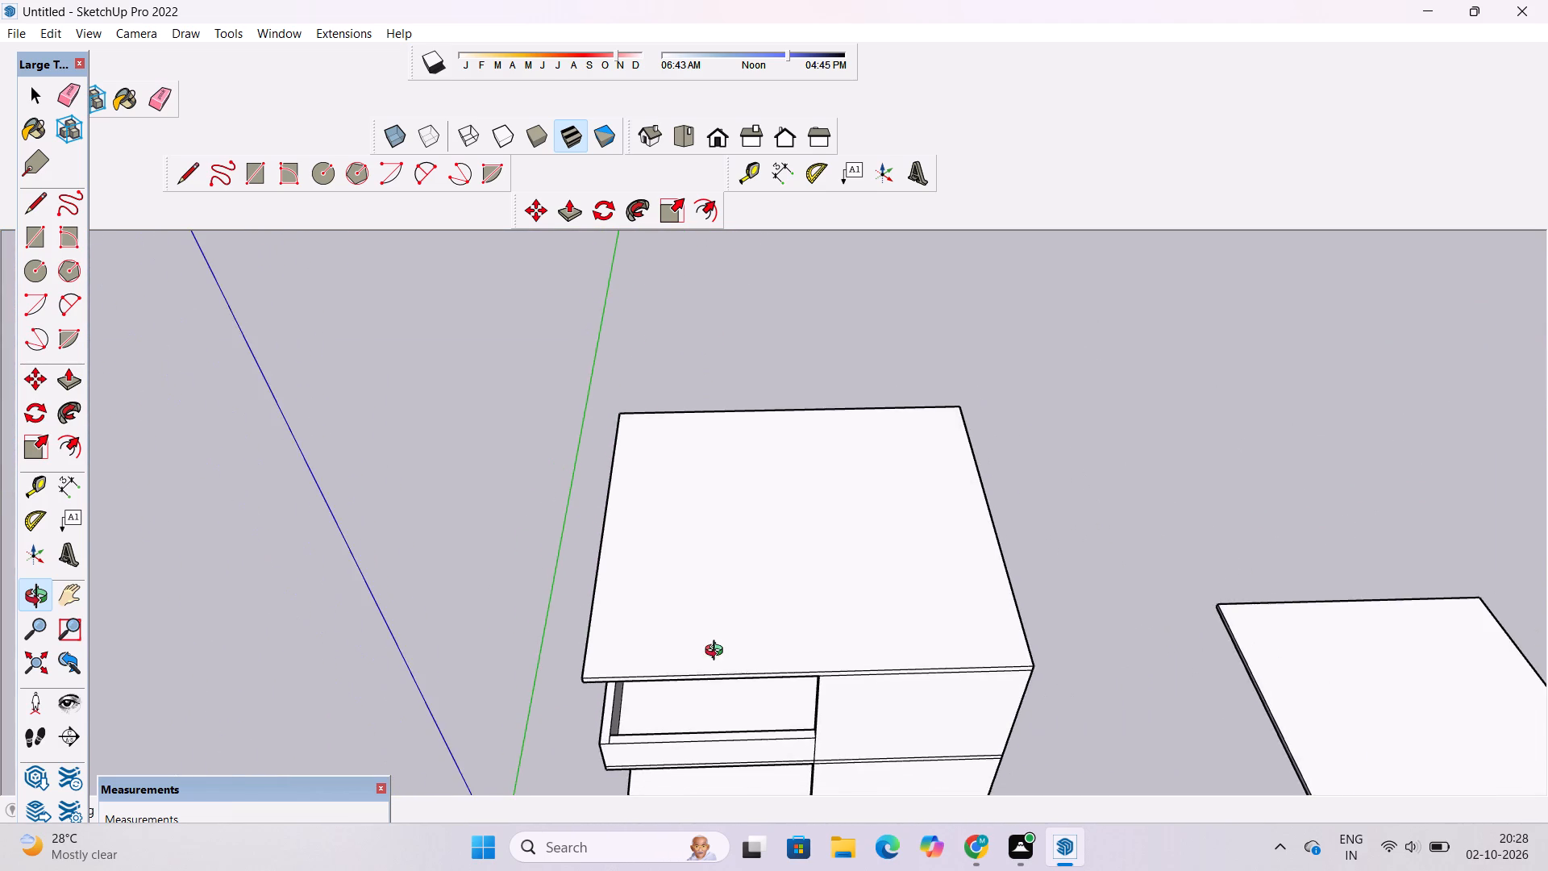
{"action": "left_click_drag", "start_coordinate": [707, 652], "coordinate": [731, 681], "text": "shift"}
{"action": "left_click_drag", "start_coordinate": [731, 681], "coordinate": [747, 690]}
{"action": "left_click_drag", "start_coordinate": [747, 690], "coordinate": [743, 700]}
{"action": "key", "text": "space"}
{"action": "key", "text": "t"}
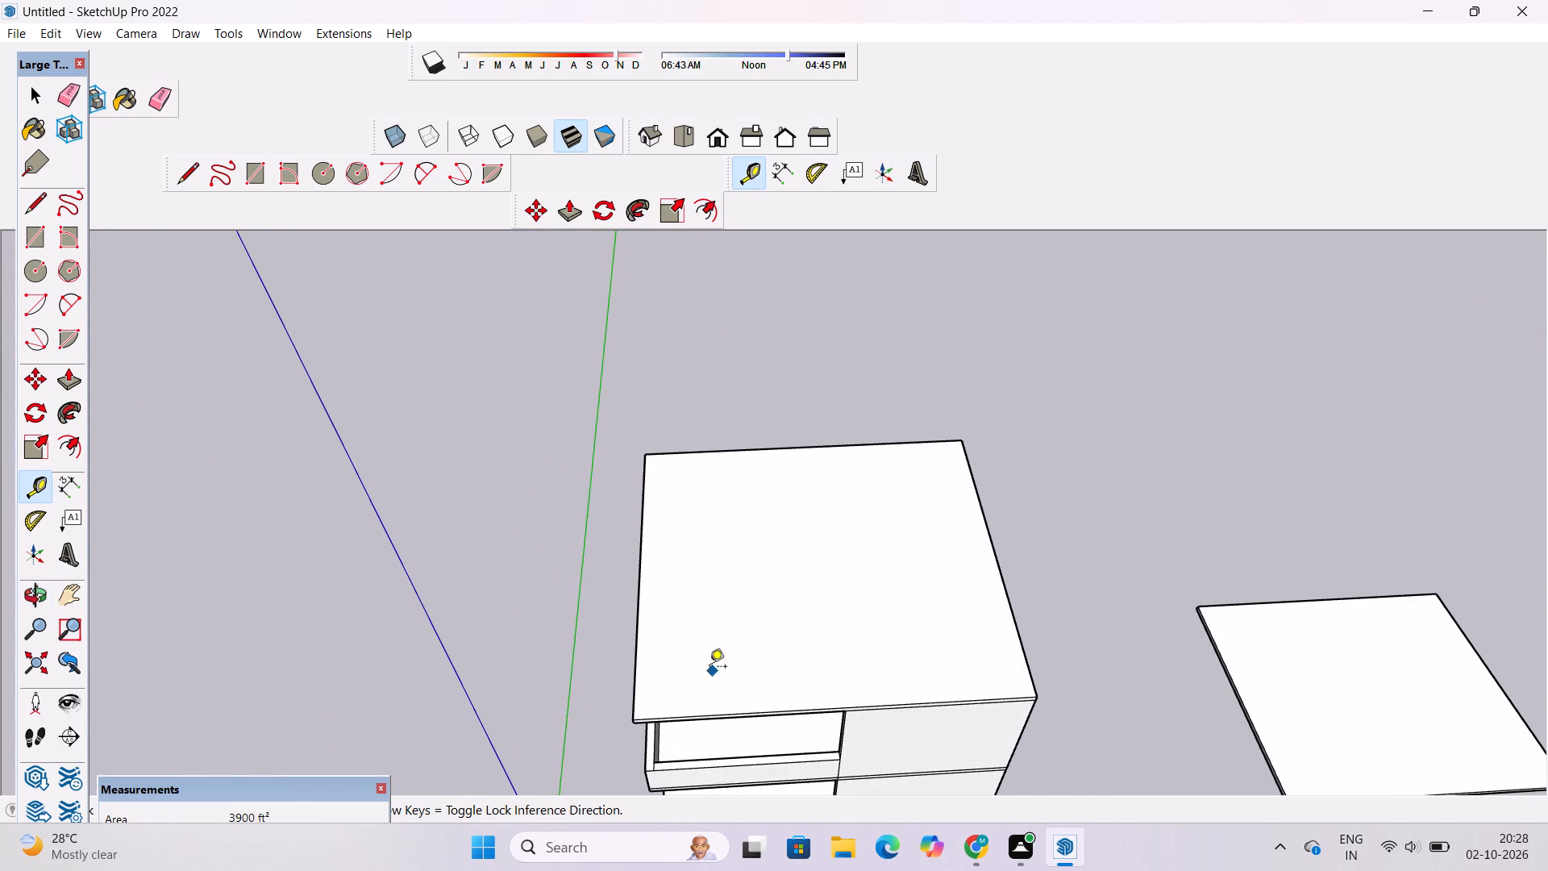
{"action": "left_click", "coordinate": [643, 572]}
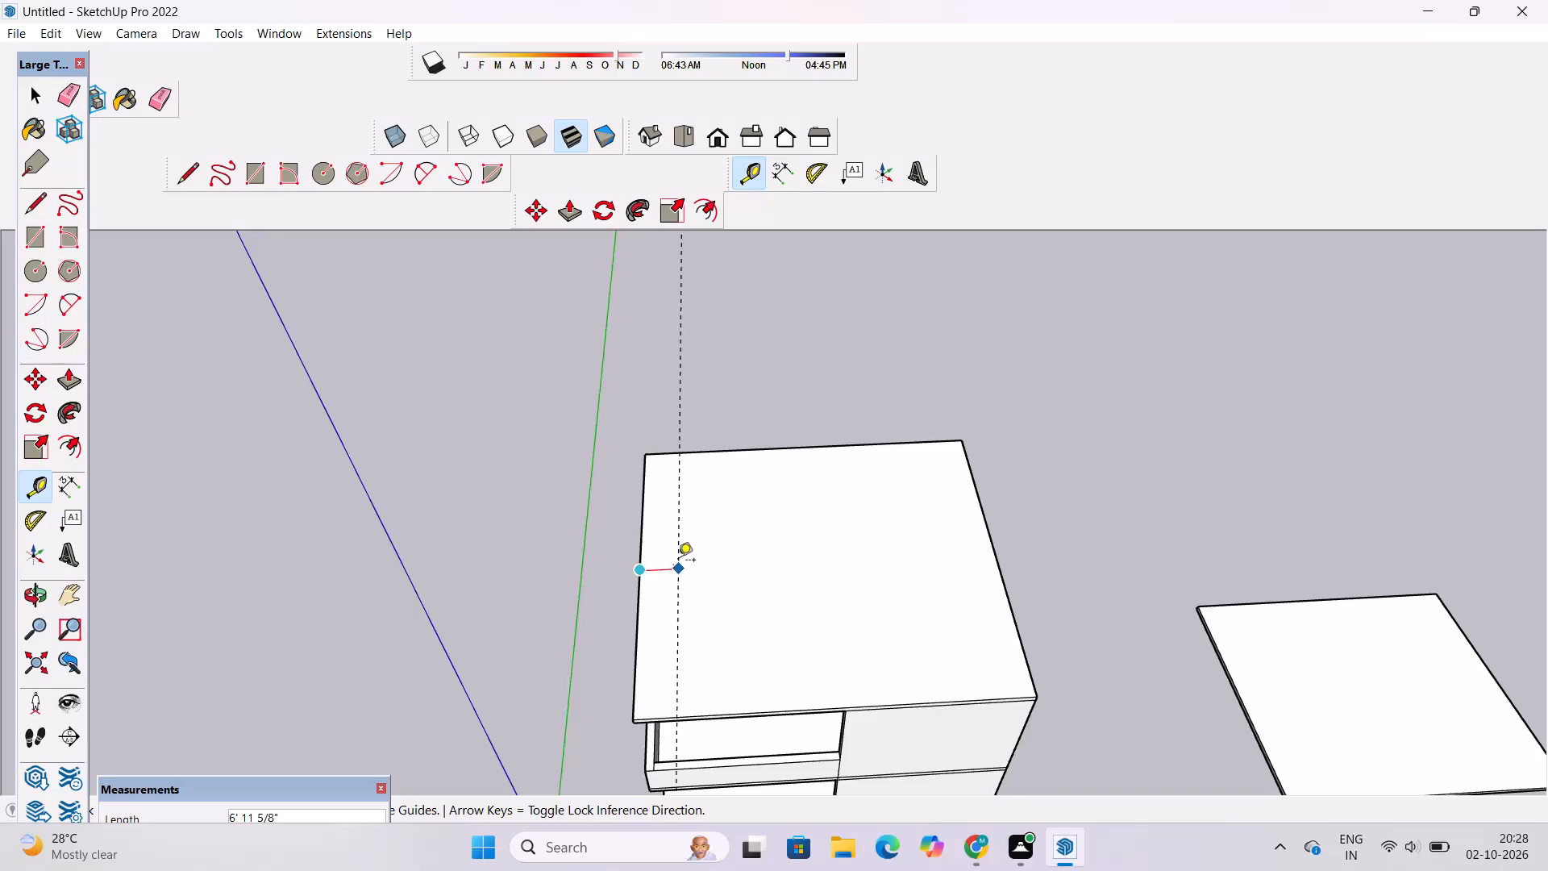
{"action": "type", "text": "1.5'"}
{"action": "key", "text": "Return"}
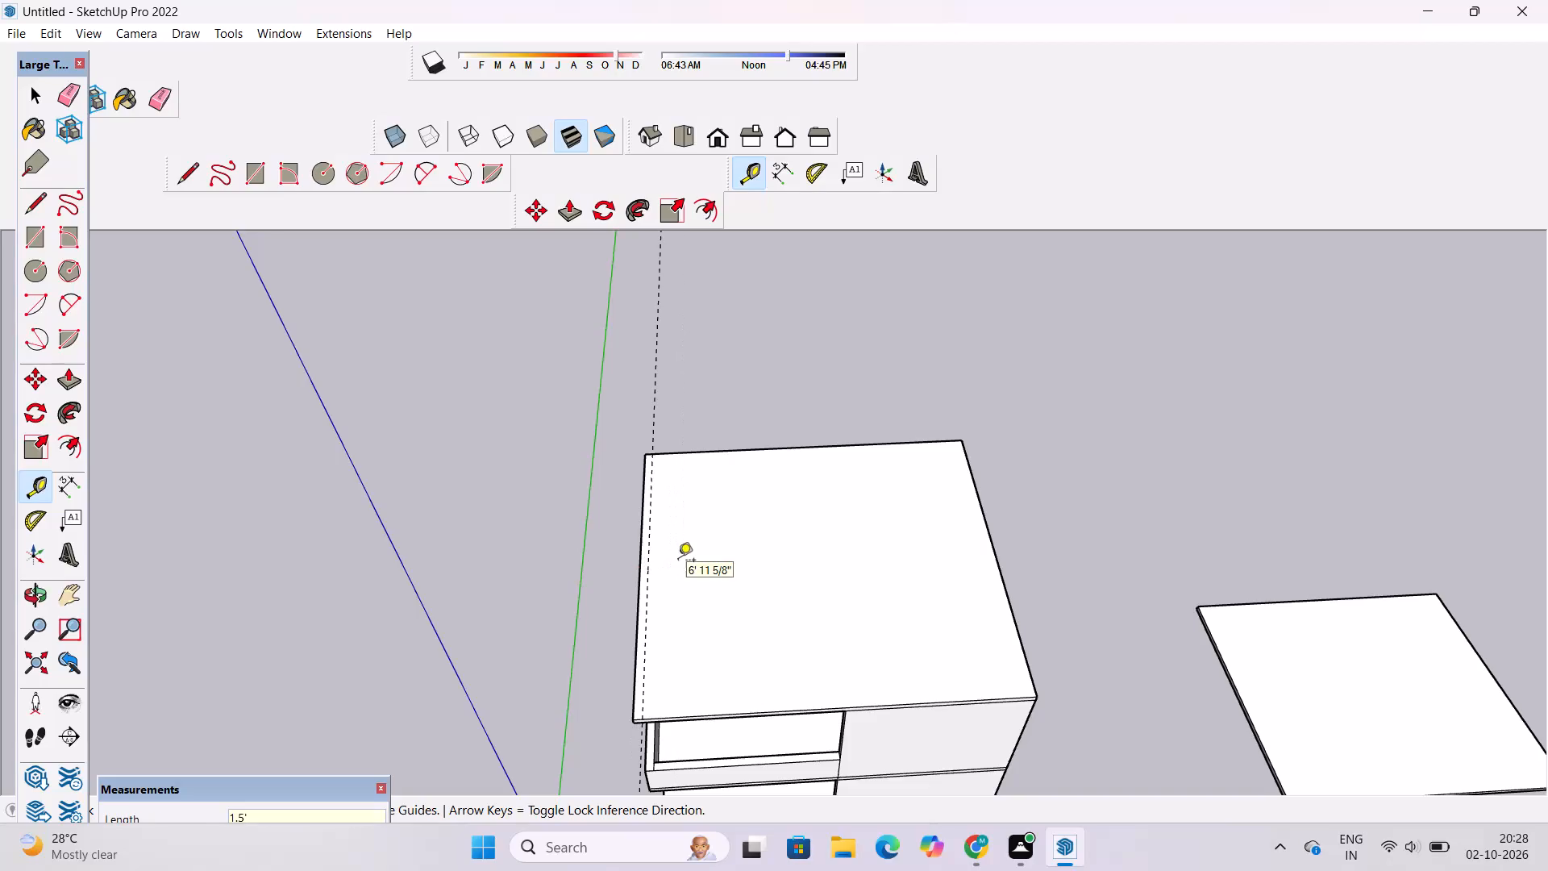
{"action": "left_click", "coordinate": [997, 556]}
{"action": "type", "text": "1.5'"}
{"action": "key", "text": "Return"}
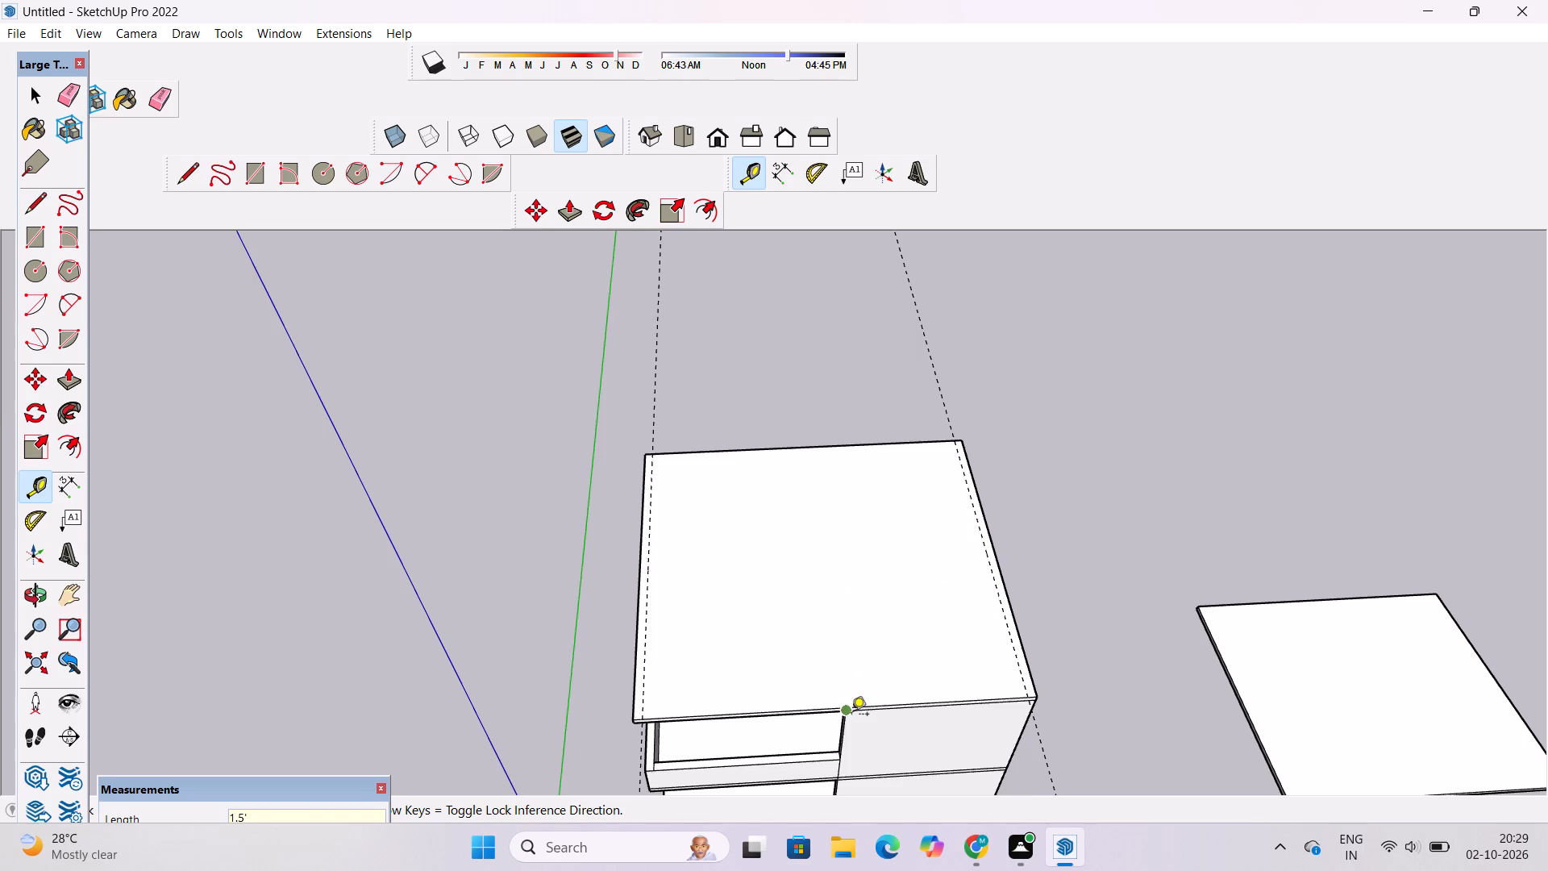
Place guides 1.5' inside the front and back edges of the top roof slab.
{"action": "scroll", "coordinate": [851, 715], "scroll_direction": "up", "scroll_amount": 9}
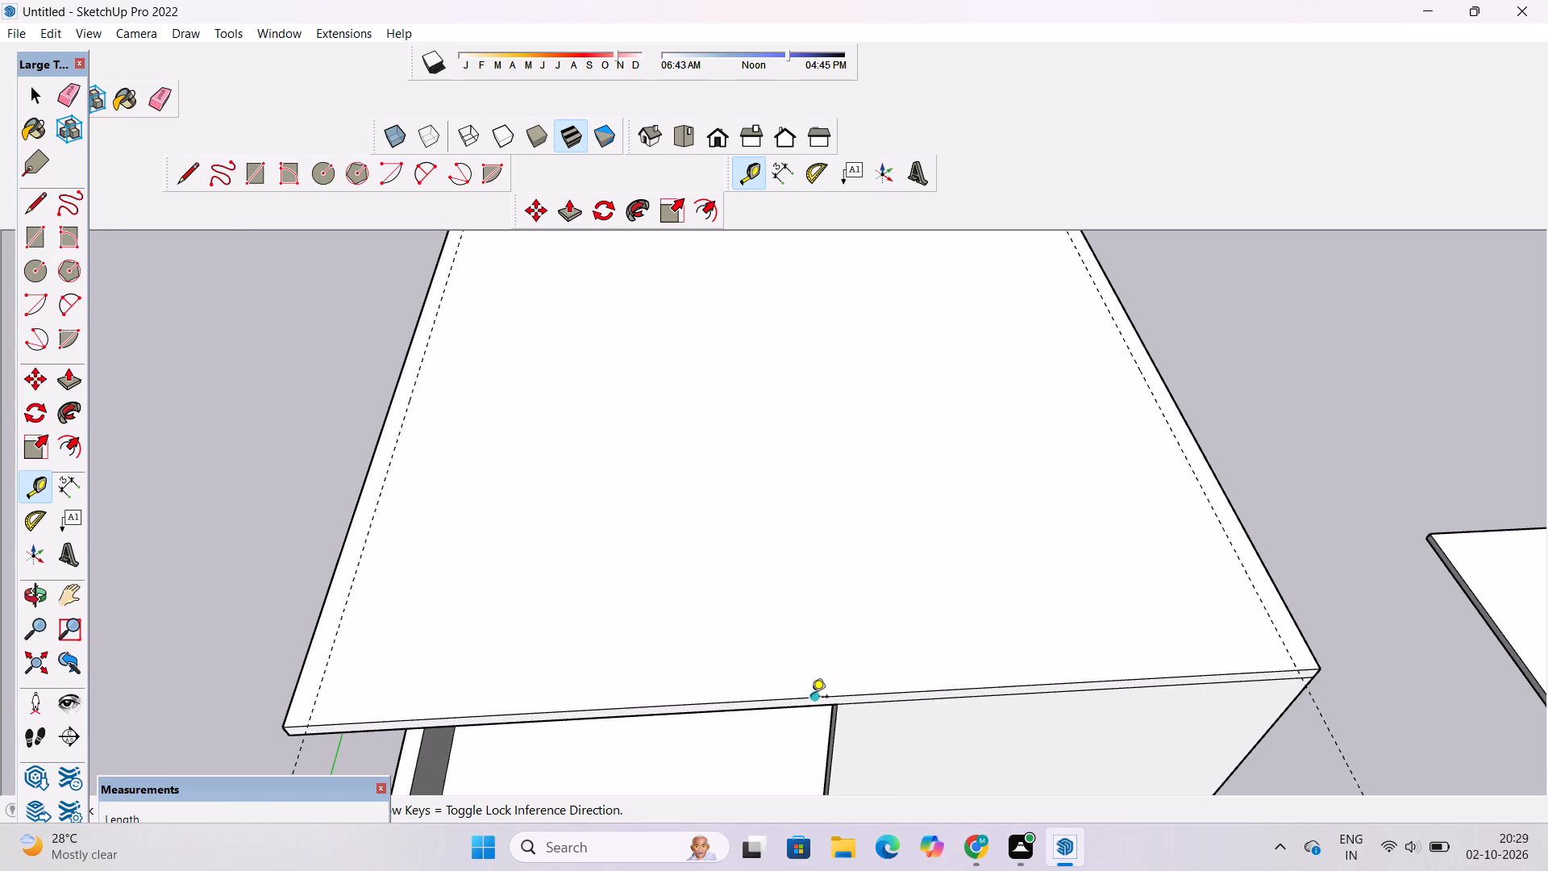
{"action": "left_click", "coordinate": [816, 699]}
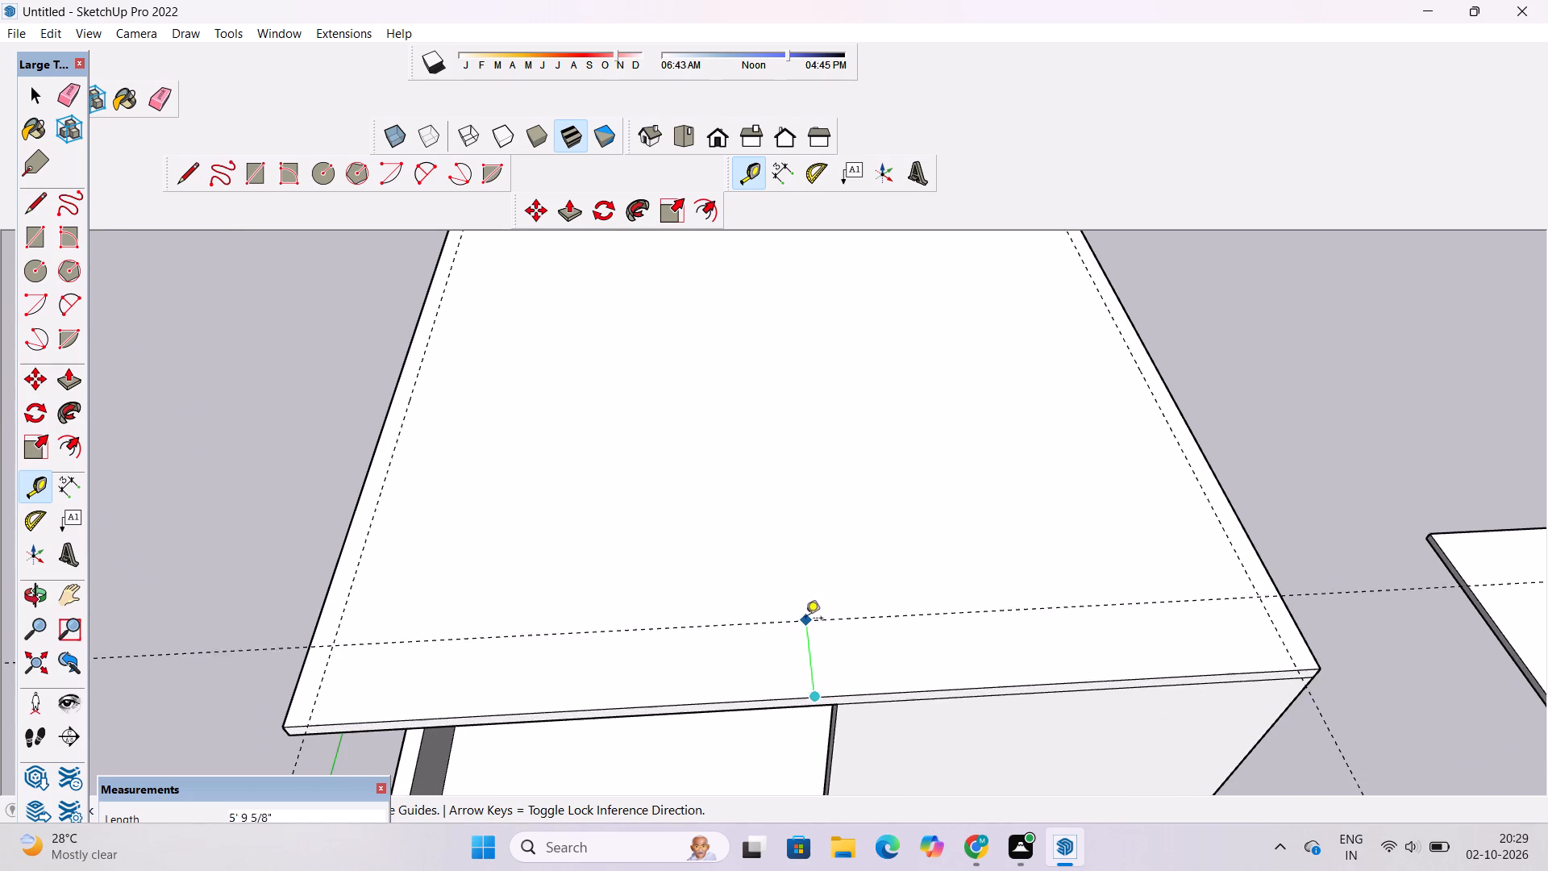
{"action": "type", "text": "1.5'"}
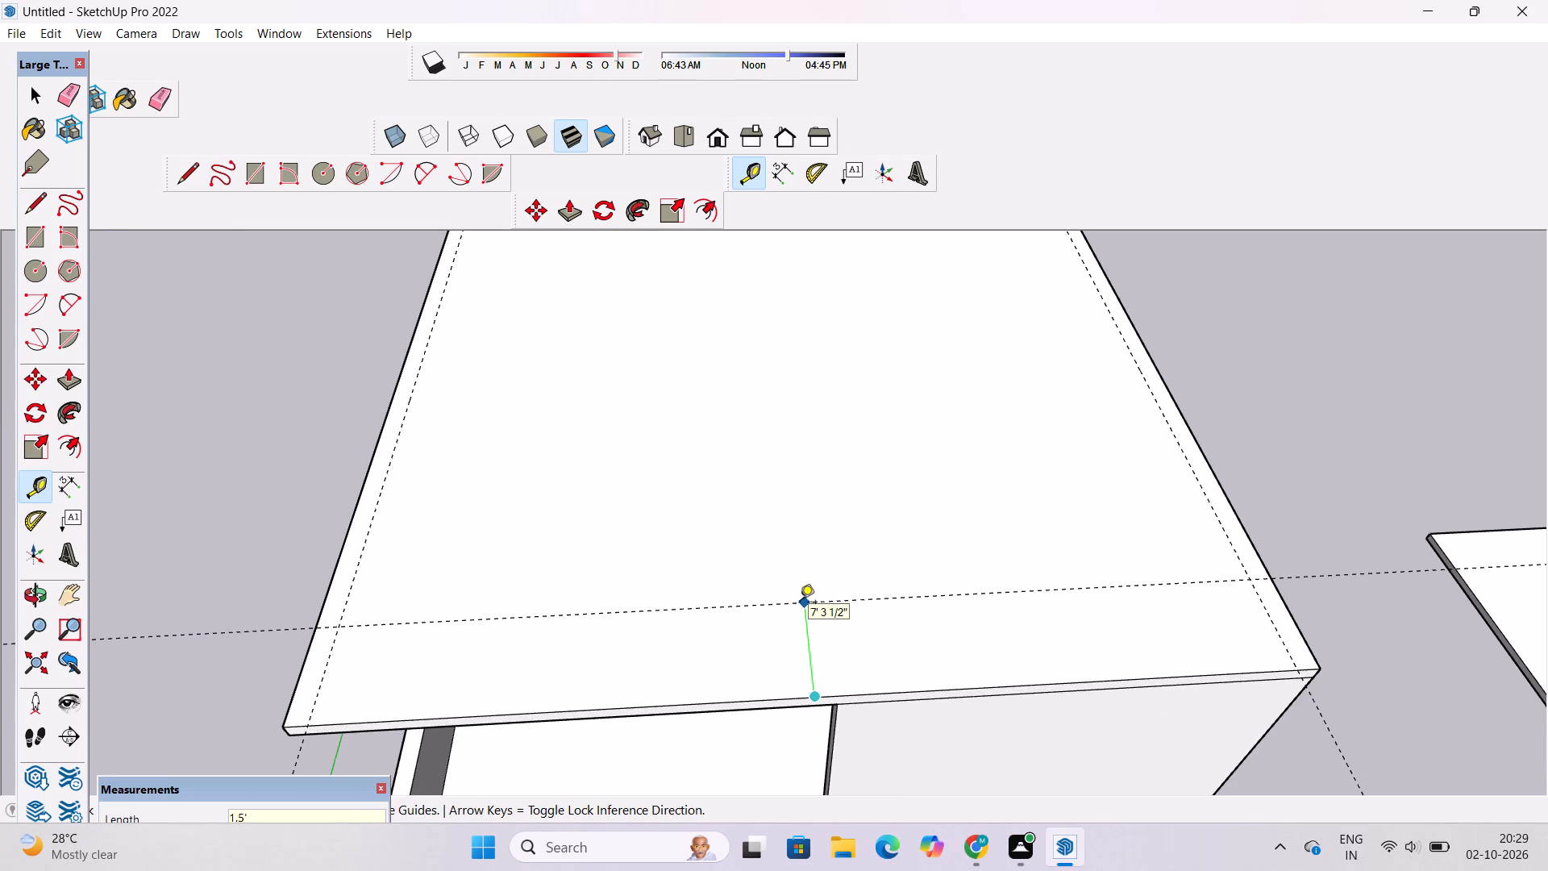
{"action": "key", "text": "Return"}
{"action": "scroll", "coordinate": [818, 645], "scroll_direction": "down", "scroll_amount": 7}
{"action": "scroll", "coordinate": [857, 410], "scroll_direction": "up", "scroll_amount": 4}
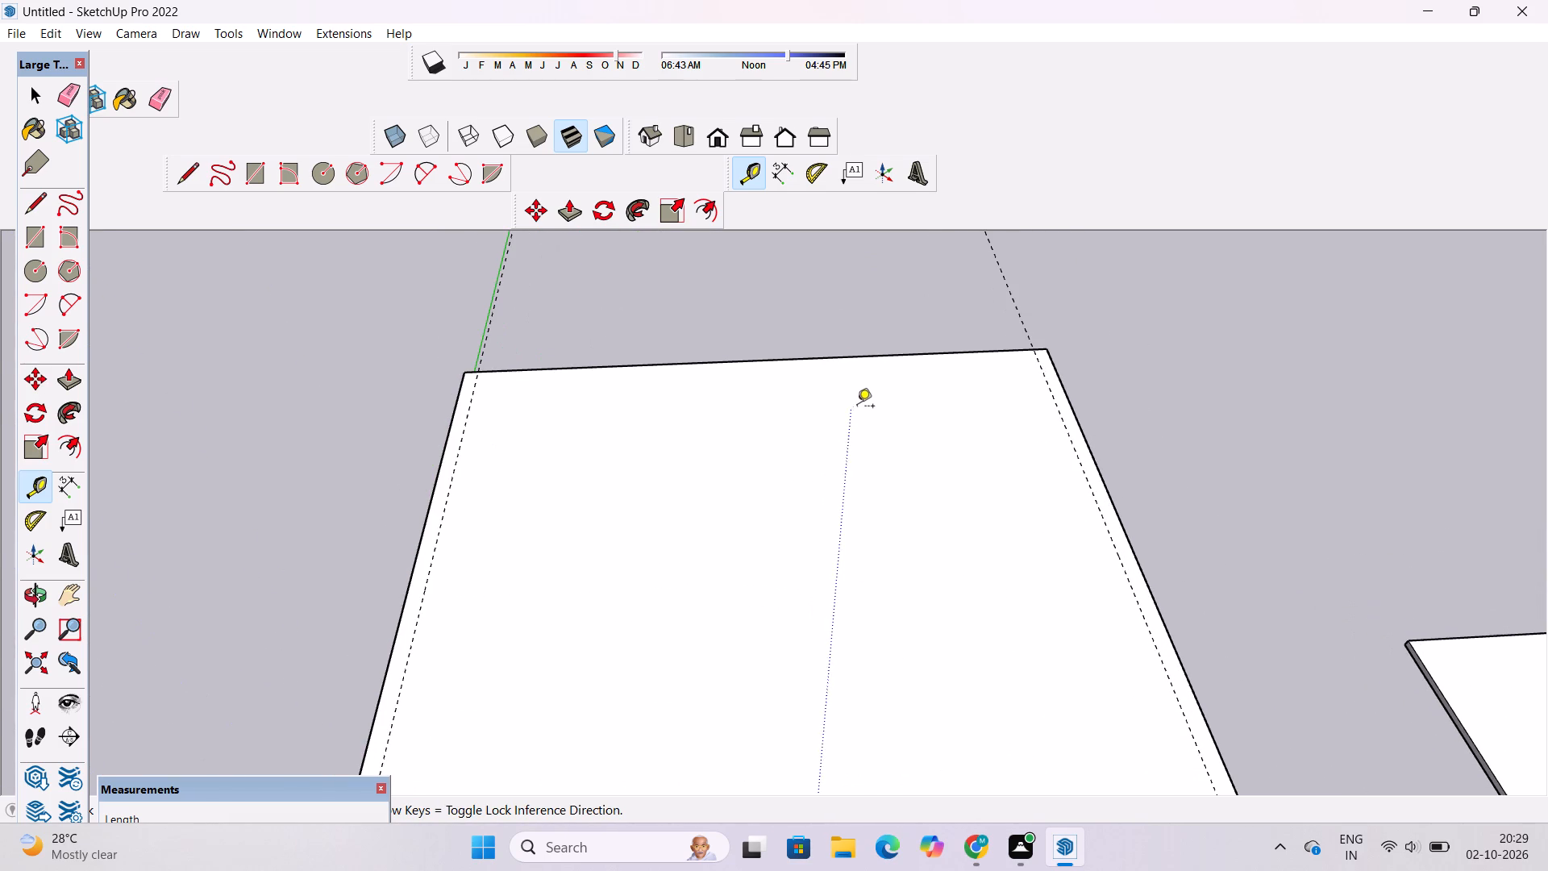
{"action": "left_click", "coordinate": [756, 360]}
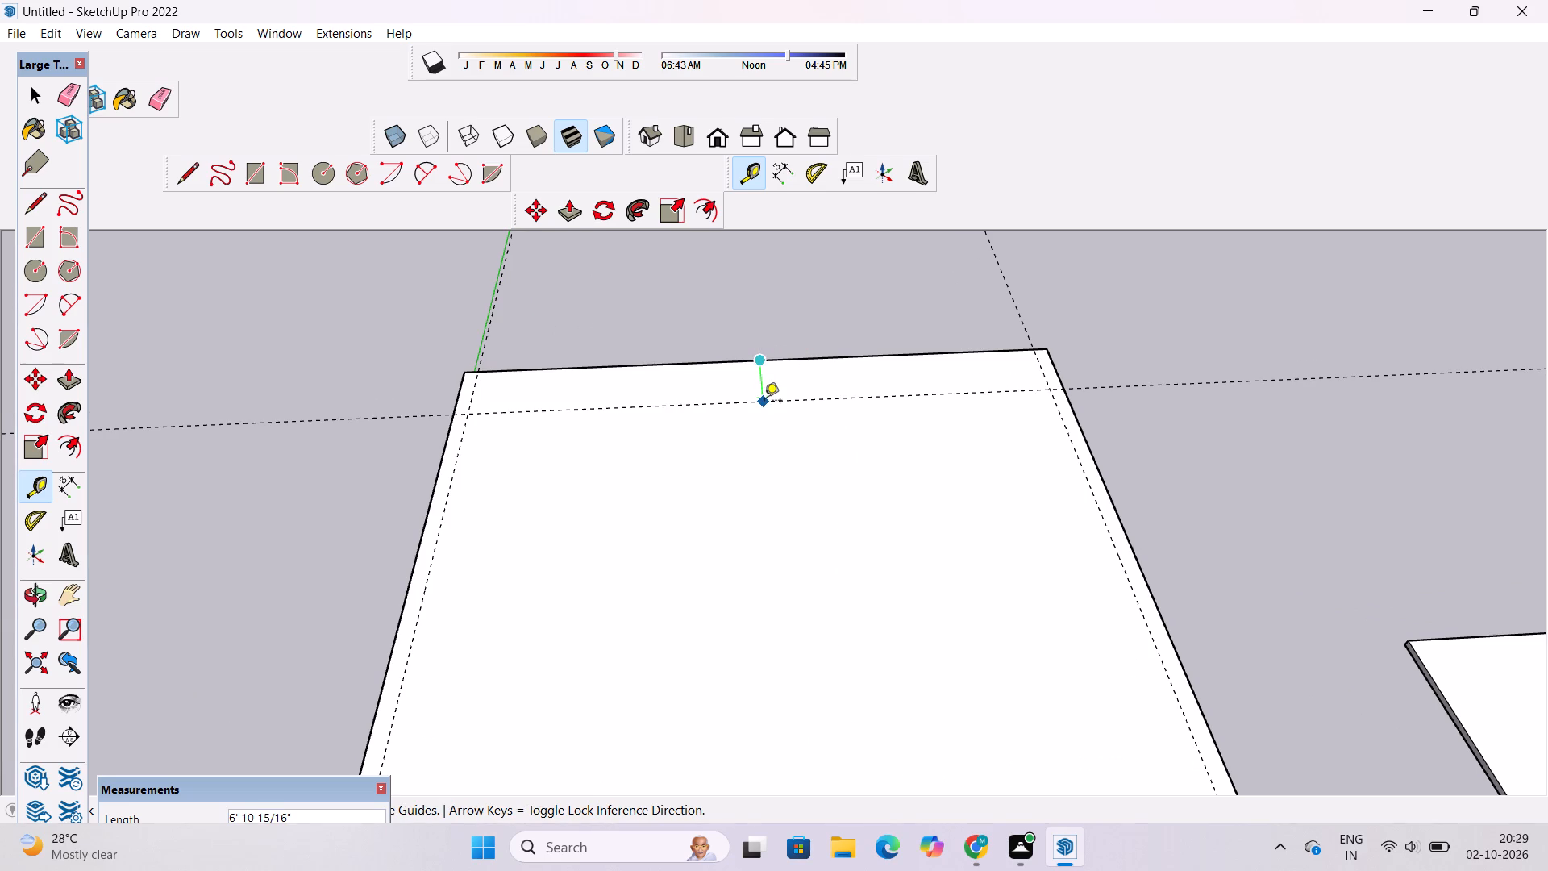
{"action": "type", "text": "1.5'"}
{"action": "key", "text": "Return"}
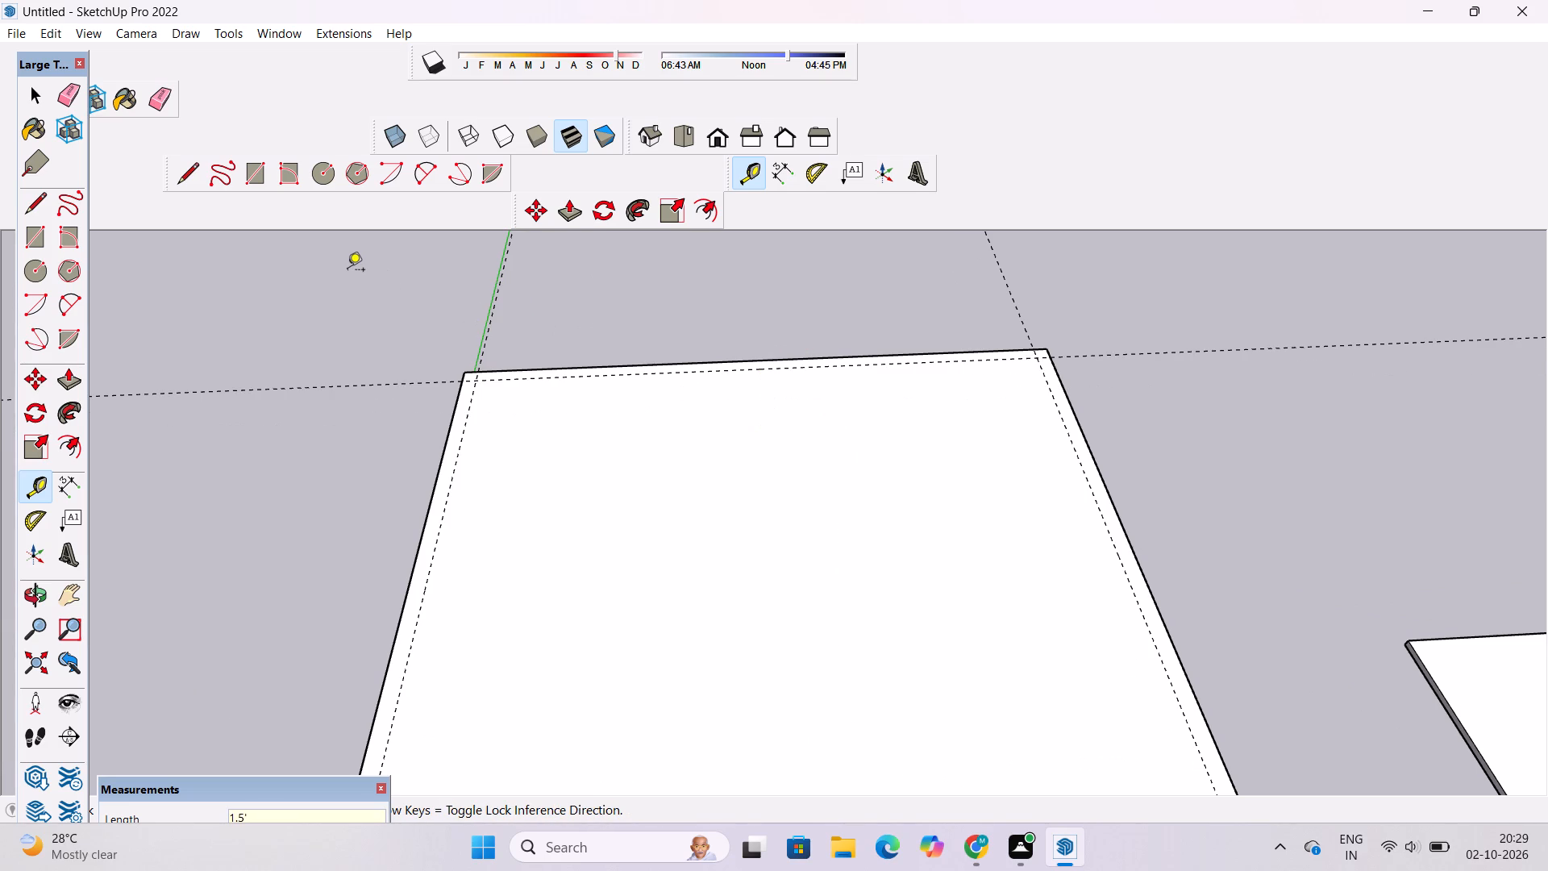
Draw a 62' by 57' rectangle on the top roof slab between opposite intersections of the guides.
{"action": "left_click", "coordinate": [261, 173]}
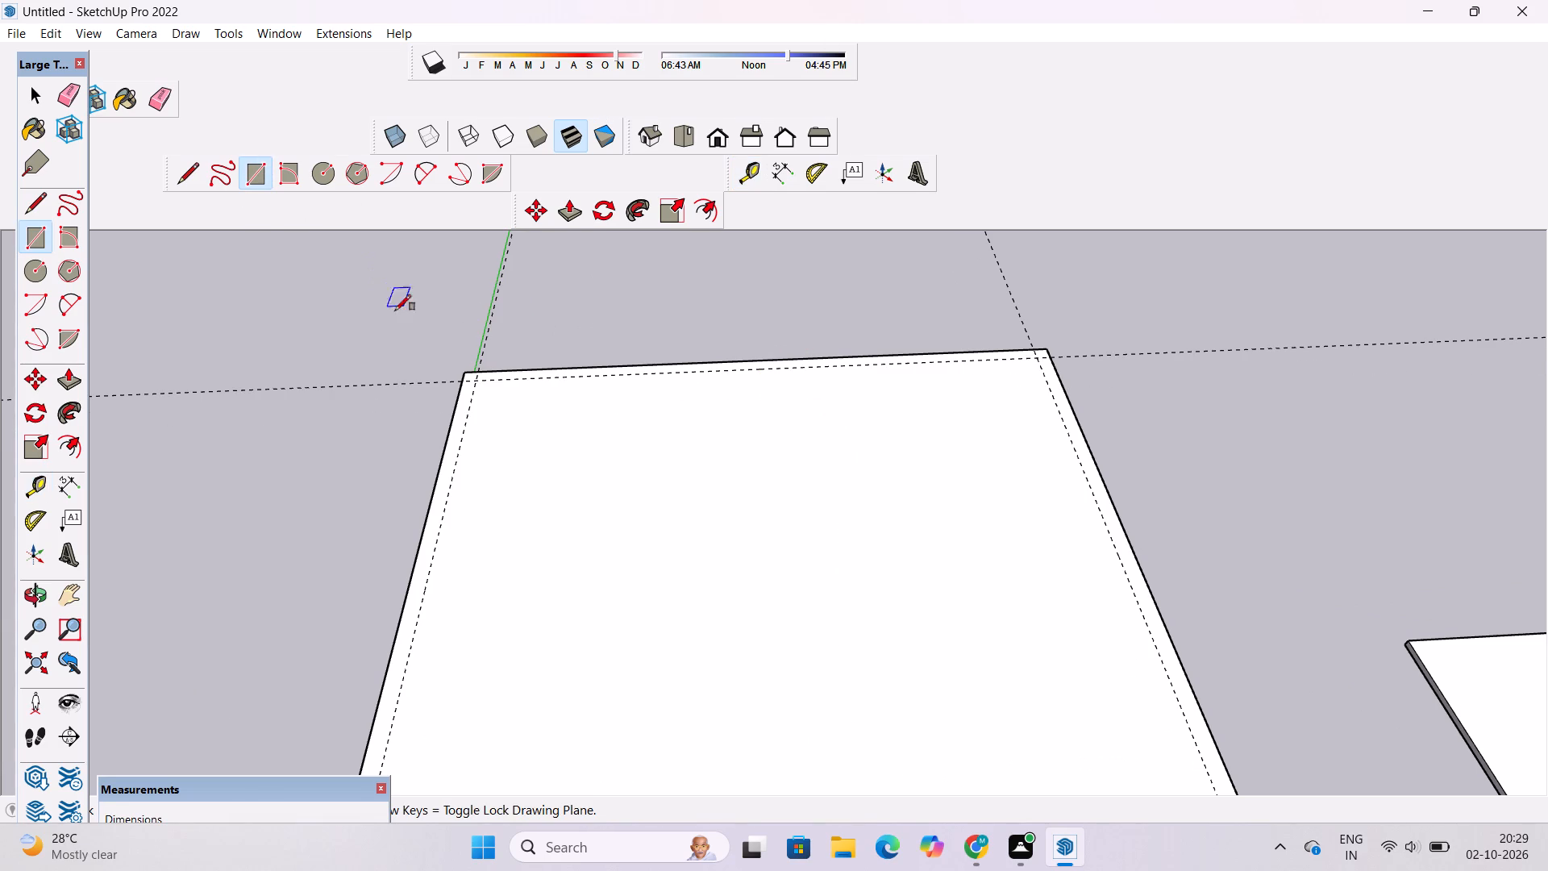
{"action": "scroll", "coordinate": [453, 402], "scroll_direction": "up", "scroll_amount": 10}
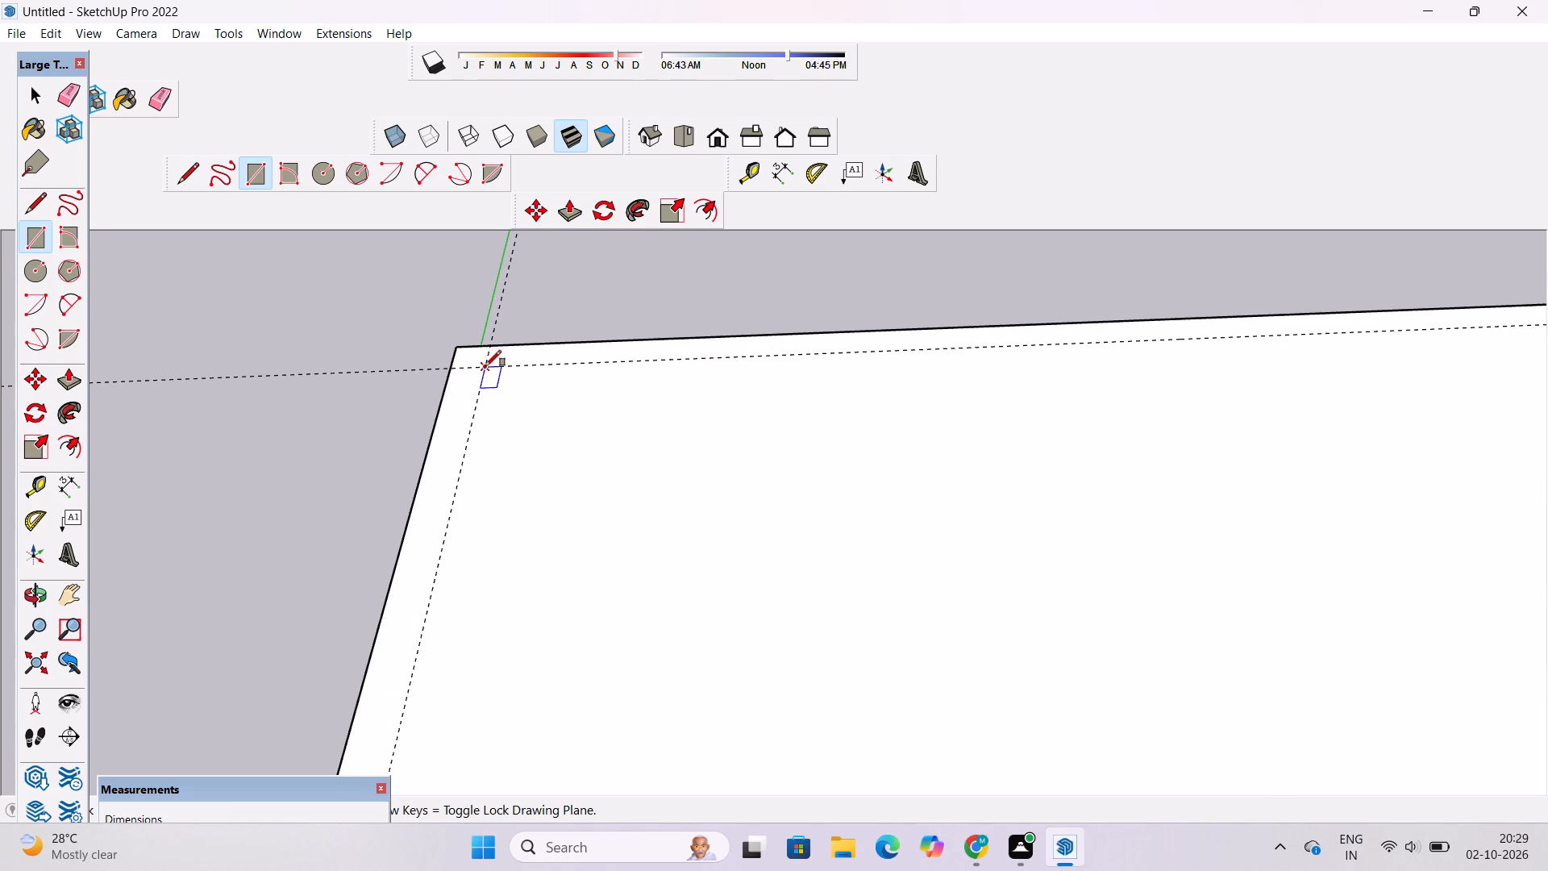
{"action": "left_click", "coordinate": [485, 366]}
{"action": "scroll", "coordinate": [485, 366], "scroll_direction": "down", "scroll_amount": 13}
{"action": "scroll", "coordinate": [485, 366], "scroll_direction": "up", "scroll_amount": 1}
{"action": "scroll", "coordinate": [488, 372], "scroll_direction": "down", "scroll_amount": 4}
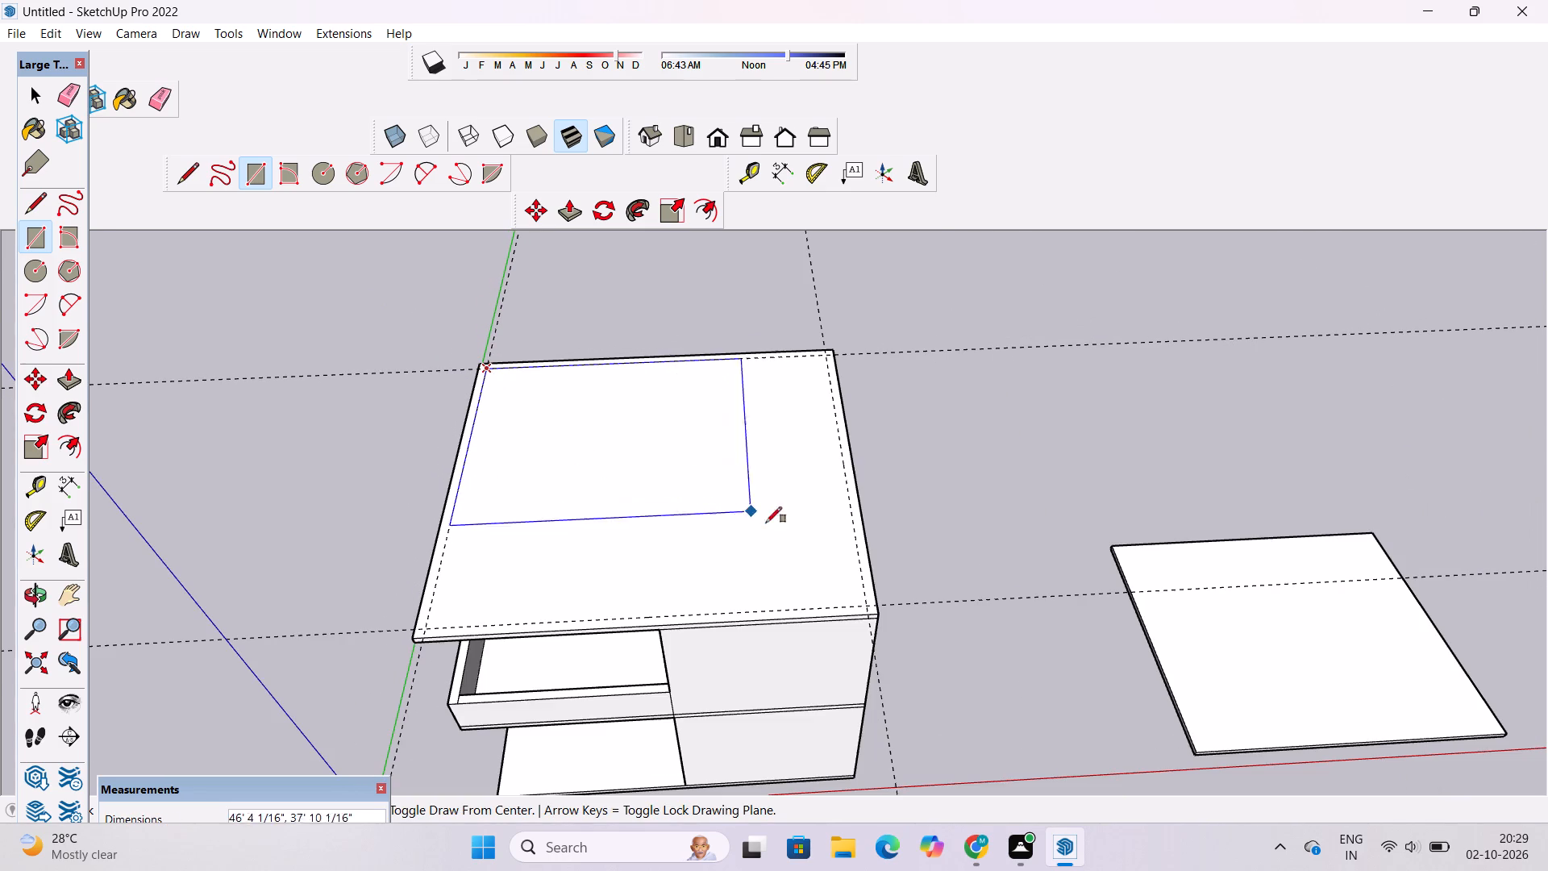
{"action": "scroll", "coordinate": [860, 556], "scroll_direction": "up", "scroll_amount": 4}
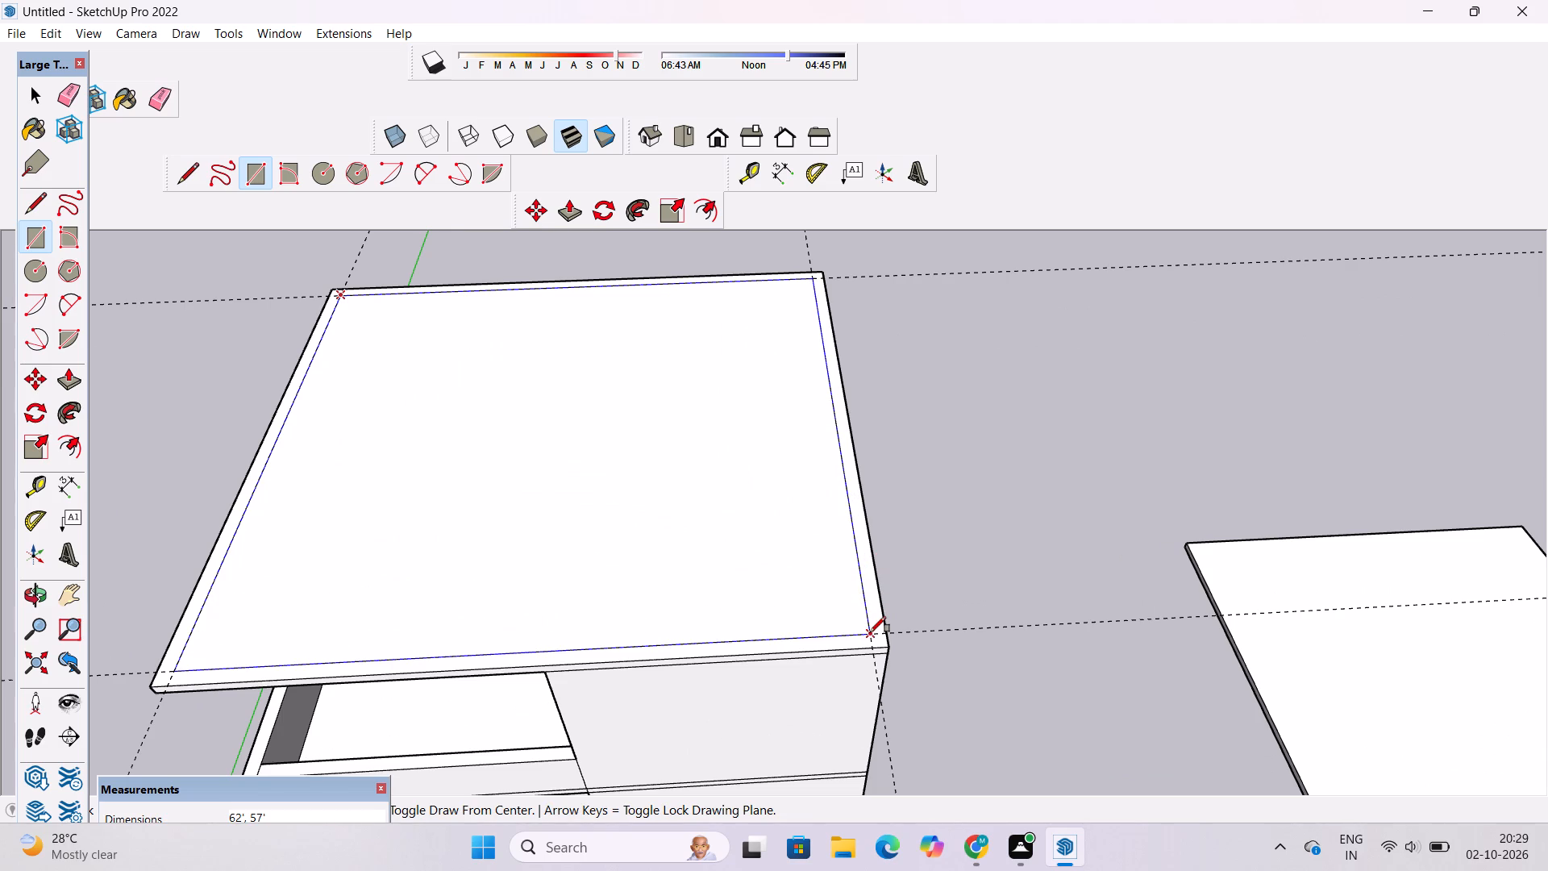
{"action": "left_click", "coordinate": [870, 632]}
{"action": "key", "text": "space"}
Erase the four construction guides around the border rectangle on the top roof slab.
{"action": "key", "text": "e"}
{"action": "left_click_drag", "start_coordinate": [966, 570], "coordinate": [978, 643]}
{"action": "scroll", "coordinate": [935, 644], "scroll_direction": "down", "scroll_amount": 5}
{"action": "left_click_drag", "start_coordinate": [930, 360], "coordinate": [947, 415]}
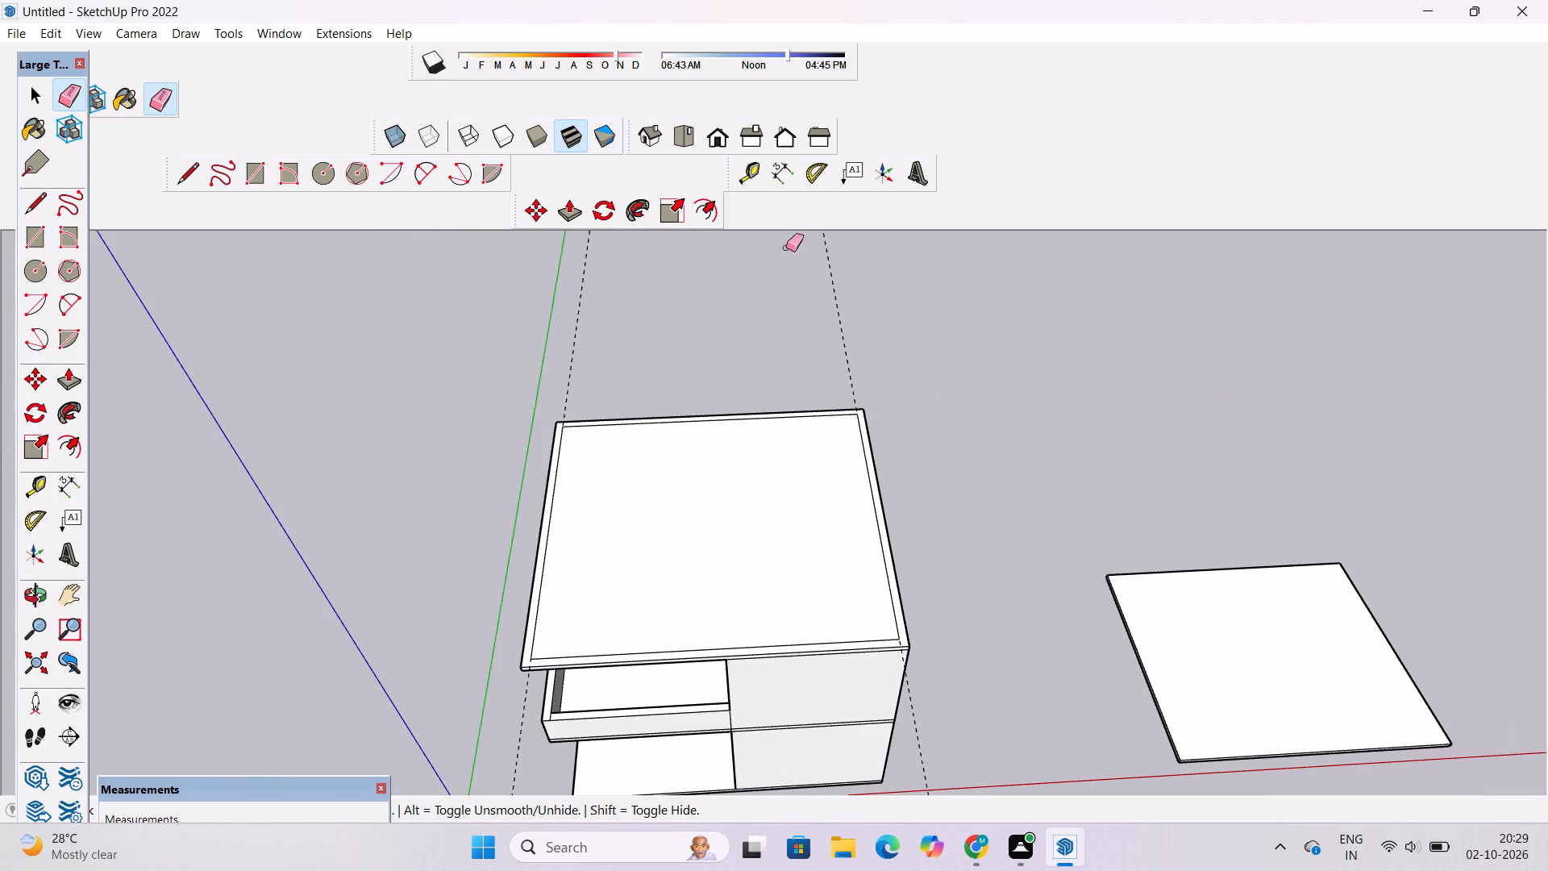
{"action": "left_click_drag", "start_coordinate": [865, 310], "coordinate": [830, 347]}
{"action": "left_click_drag", "start_coordinate": [547, 316], "coordinate": [563, 331]}
{"action": "left_click_drag", "start_coordinate": [563, 331], "coordinate": [573, 342]}
{"action": "key", "text": "space"}
Examine the balcony parapet and the open corner beneath the top roof slab from the front and the left side.
{"action": "type", "text": "o"}
{"action": "scroll", "coordinate": [593, 426], "scroll_direction": "down", "scroll_amount": 3}
{"action": "scroll", "coordinate": [593, 583], "scroll_direction": "up", "scroll_amount": 6}
{"action": "scroll", "coordinate": [572, 661], "scroll_direction": "up", "scroll_amount": 1}
{"action": "left_click_drag", "start_coordinate": [556, 672], "coordinate": [585, 605]}
{"action": "left_click_drag", "start_coordinate": [593, 664], "coordinate": [606, 595]}
{"action": "scroll", "coordinate": [598, 607], "scroll_direction": "up", "scroll_amount": 3}
{"action": "left_click_drag", "start_coordinate": [593, 634], "coordinate": [563, 688]}
{"action": "left_click_drag", "start_coordinate": [545, 692], "coordinate": [555, 658]}
{"action": "left_click", "coordinate": [555, 658]}
{"action": "left_click_drag", "start_coordinate": [502, 648], "coordinate": [517, 648]}
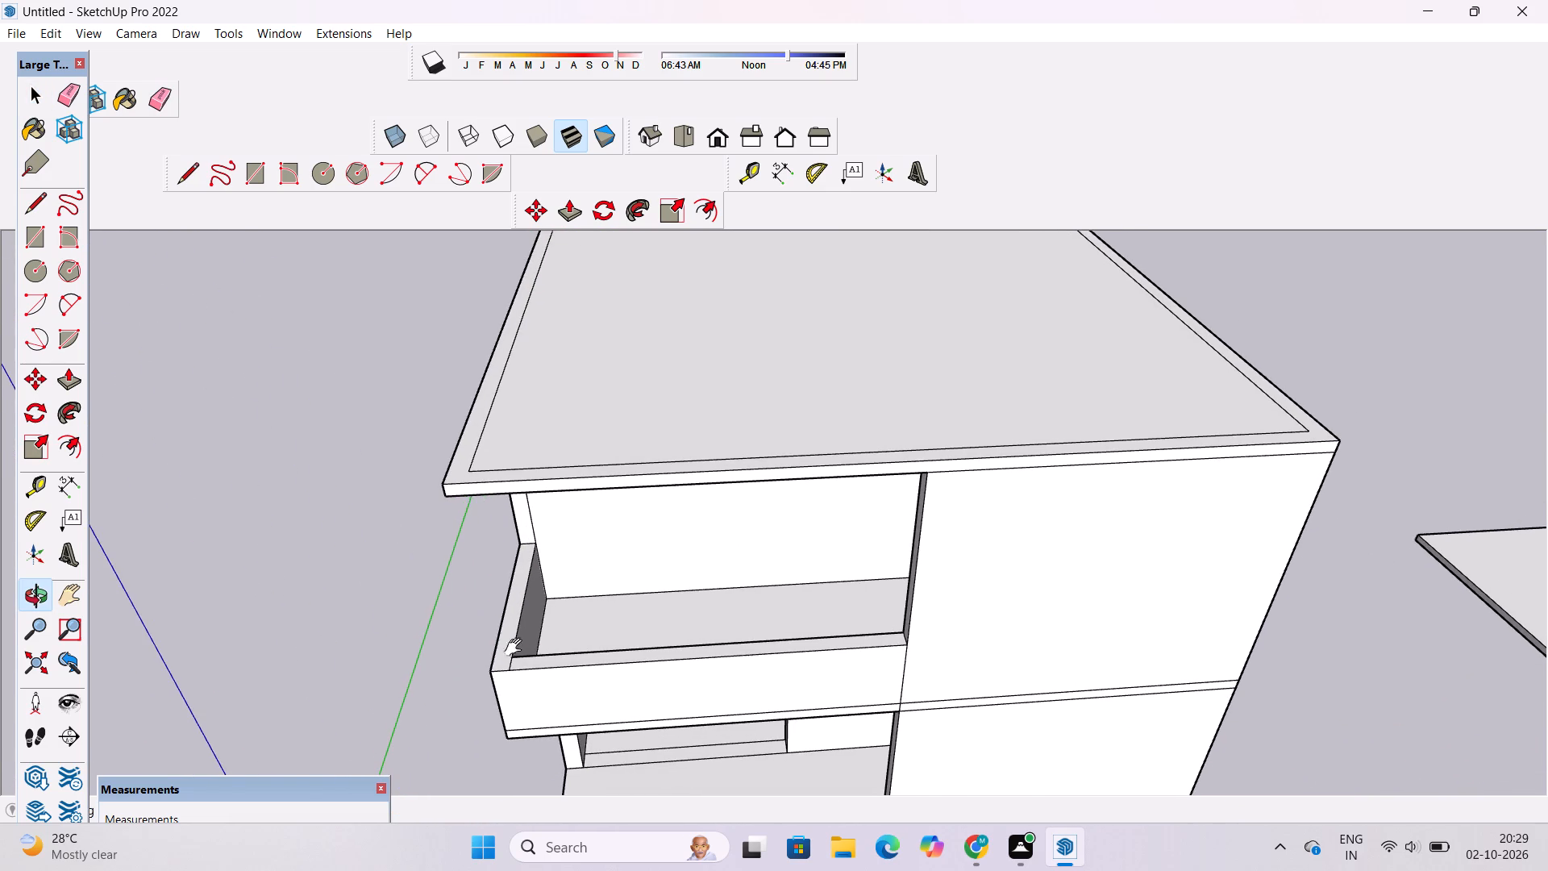
{"action": "left_click_drag", "start_coordinate": [517, 648], "coordinate": [590, 665]}
{"action": "left_click_drag", "start_coordinate": [590, 665], "coordinate": [707, 644]}
{"action": "scroll", "coordinate": [693, 645], "scroll_direction": "up", "scroll_amount": 3}
{"action": "left_click_drag", "start_coordinate": [687, 635], "coordinate": [630, 634], "text": "shift"}
{"action": "left_click_drag", "start_coordinate": [567, 638], "coordinate": [663, 649]}
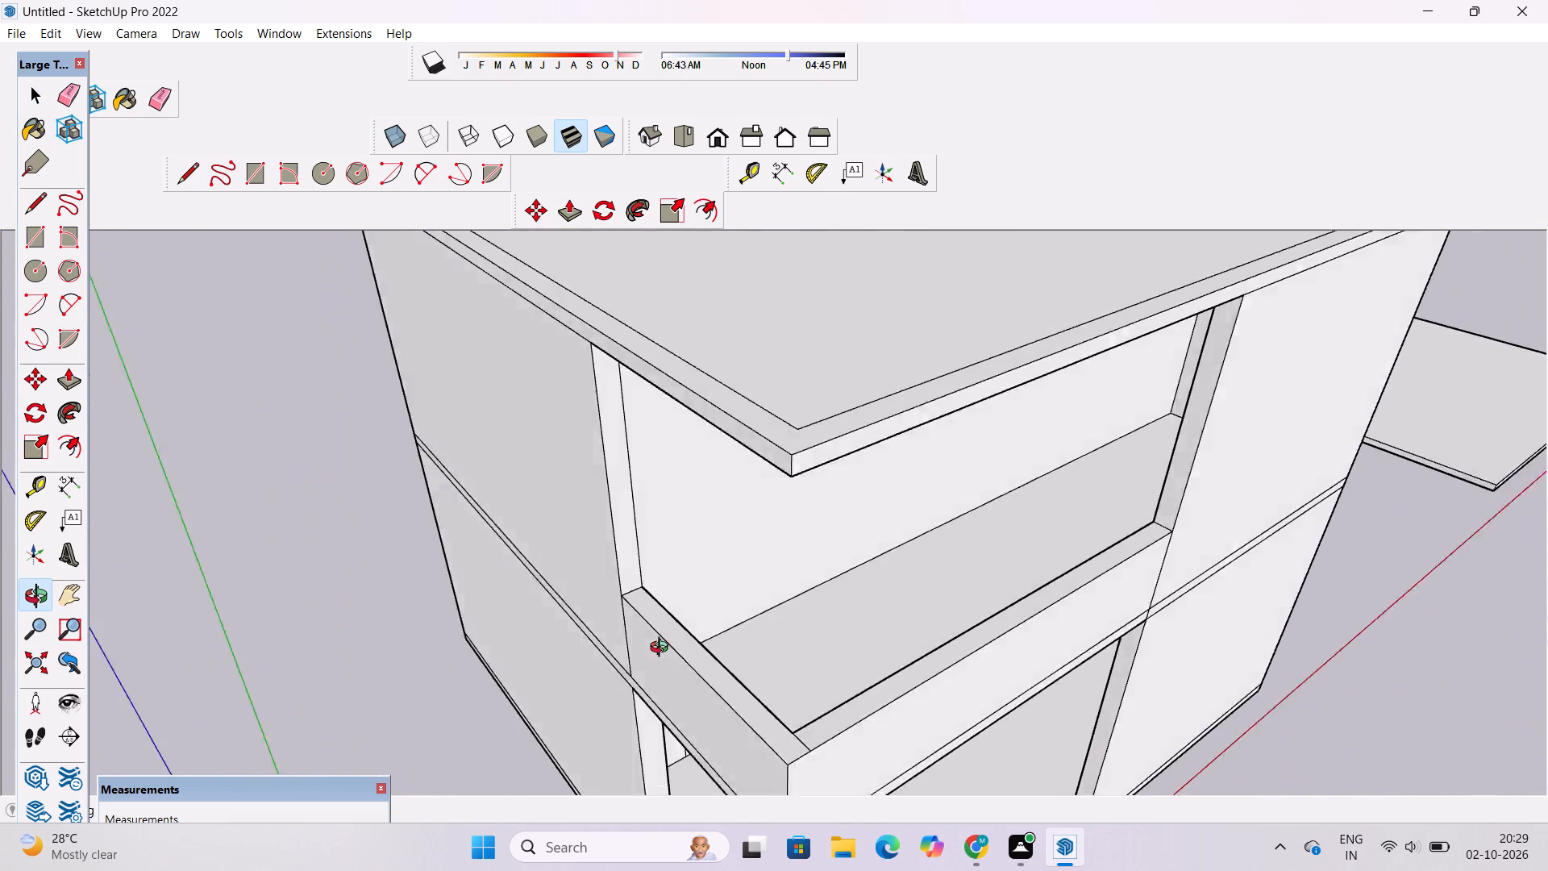
{"action": "left_click_drag", "start_coordinate": [663, 649], "coordinate": [674, 649]}
{"action": "left_click_drag", "start_coordinate": [675, 649], "coordinate": [575, 649], "text": "shift"}
{"action": "scroll", "coordinate": [566, 643], "scroll_direction": "down", "scroll_amount": 3}
{"action": "left_click_drag", "start_coordinate": [566, 642], "coordinate": [539, 642]}
{"action": "left_click_drag", "start_coordinate": [576, 658], "coordinate": [520, 658]}
{"action": "left_click_drag", "start_coordinate": [518, 654], "coordinate": [585, 667], "text": "shift"}
{"action": "left_click_drag", "start_coordinate": [589, 668], "coordinate": [572, 658]}
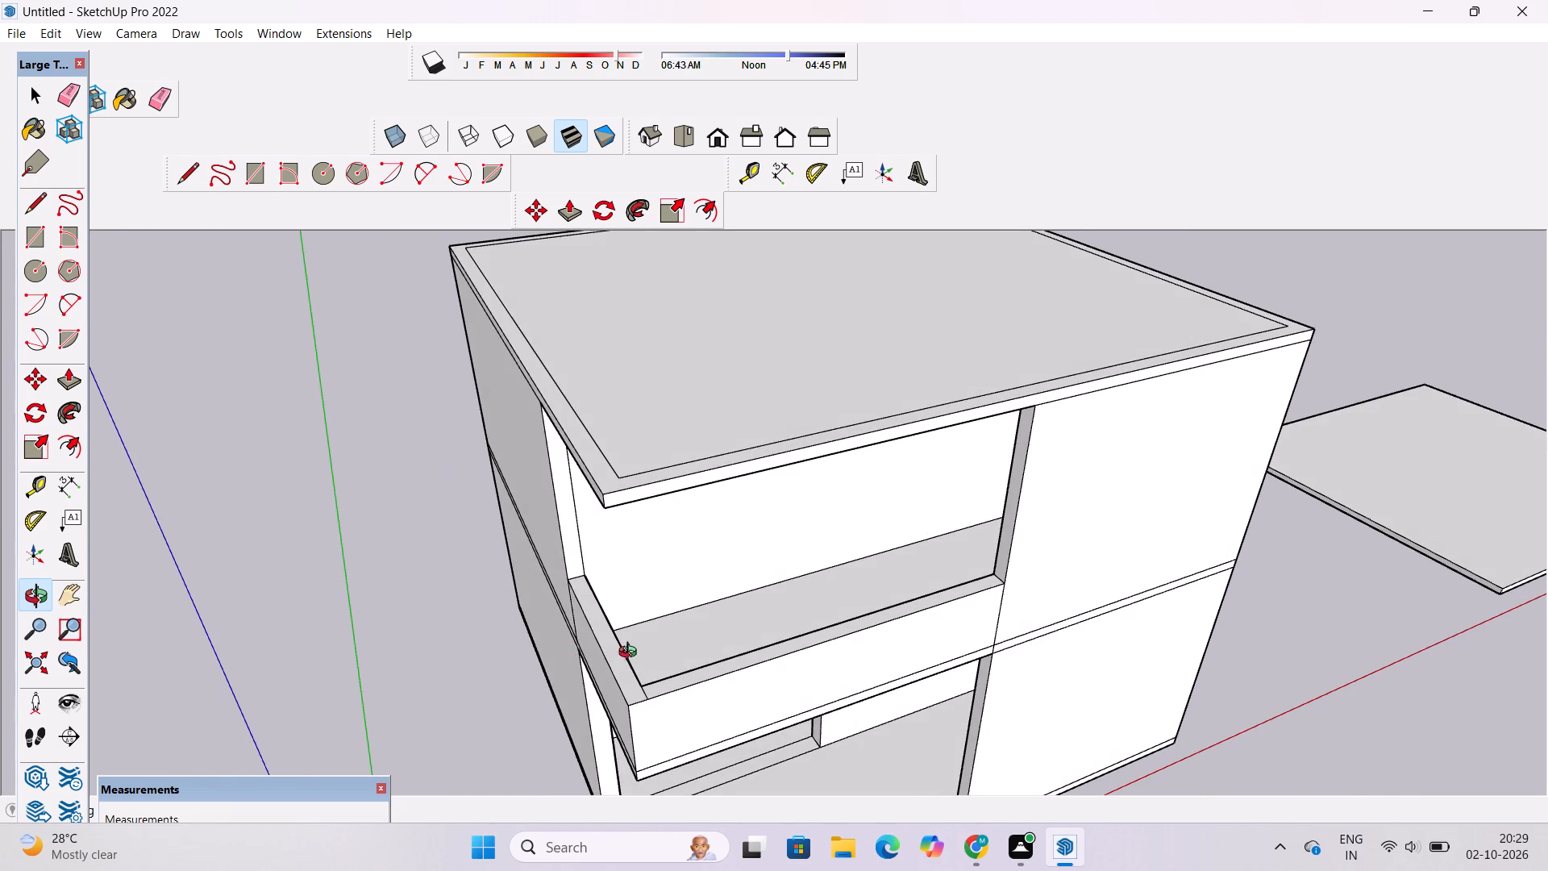
{"action": "left_click_drag", "start_coordinate": [635, 656], "coordinate": [580, 656]}
{"action": "left_click_drag", "start_coordinate": [580, 656], "coordinate": [585, 677], "text": "shift"}
{"action": "left_click_drag", "start_coordinate": [583, 675], "coordinate": [598, 696]}
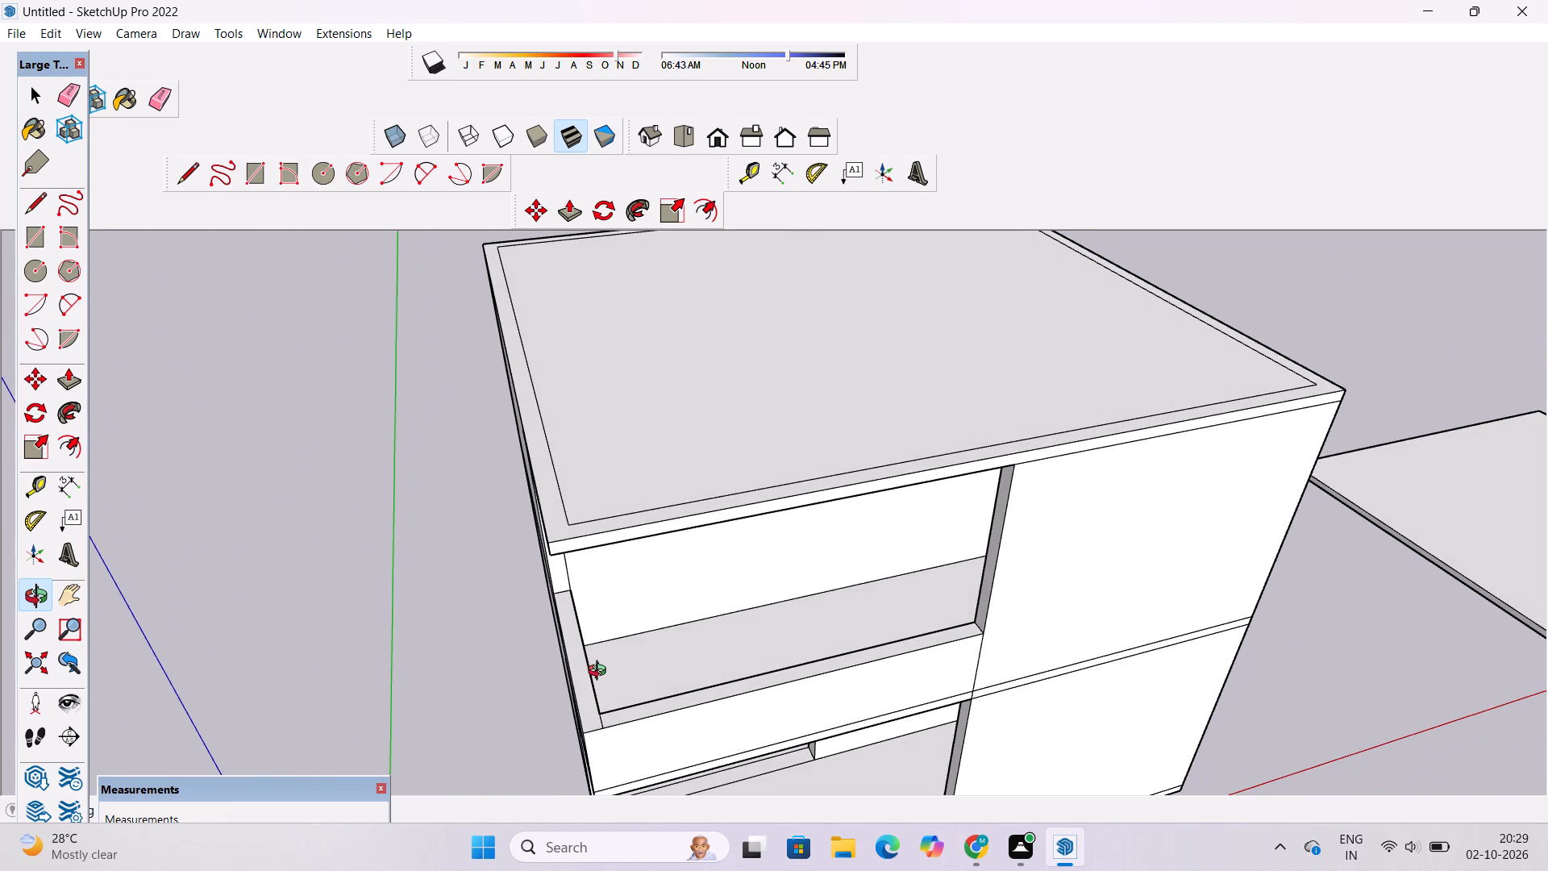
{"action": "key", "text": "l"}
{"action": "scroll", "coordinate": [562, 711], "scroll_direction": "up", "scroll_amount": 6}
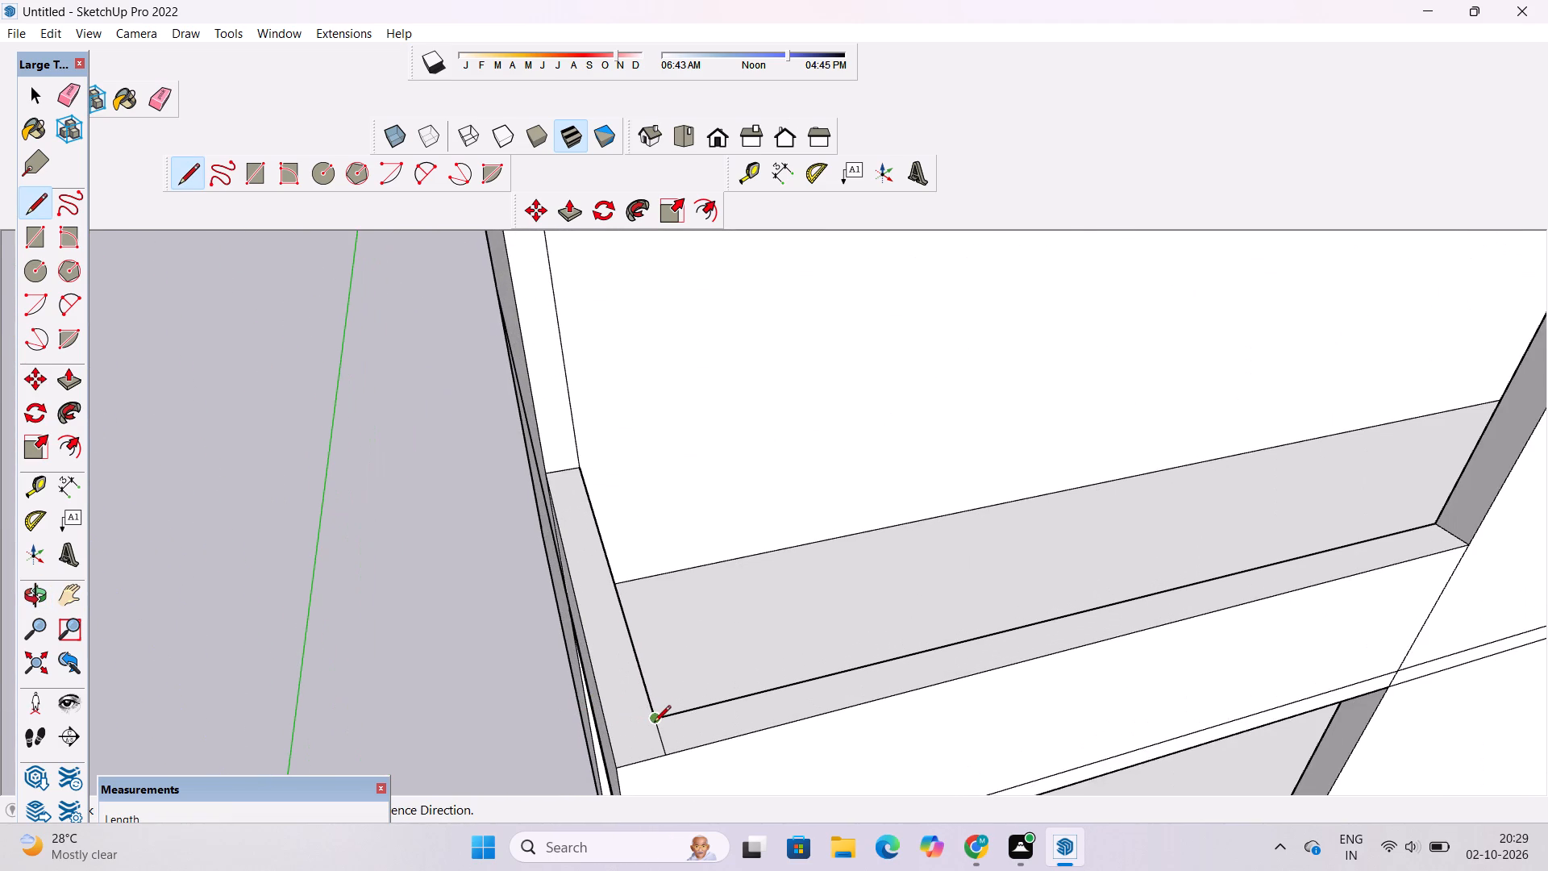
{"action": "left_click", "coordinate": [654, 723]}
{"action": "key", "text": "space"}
Push/Pull the top face of the balcony's left side parapet up 17' to the underside of the top roof slab.
{"action": "scroll", "coordinate": [585, 698], "scroll_direction": "down", "scroll_amount": 1}
{"action": "key", "text": "p"}
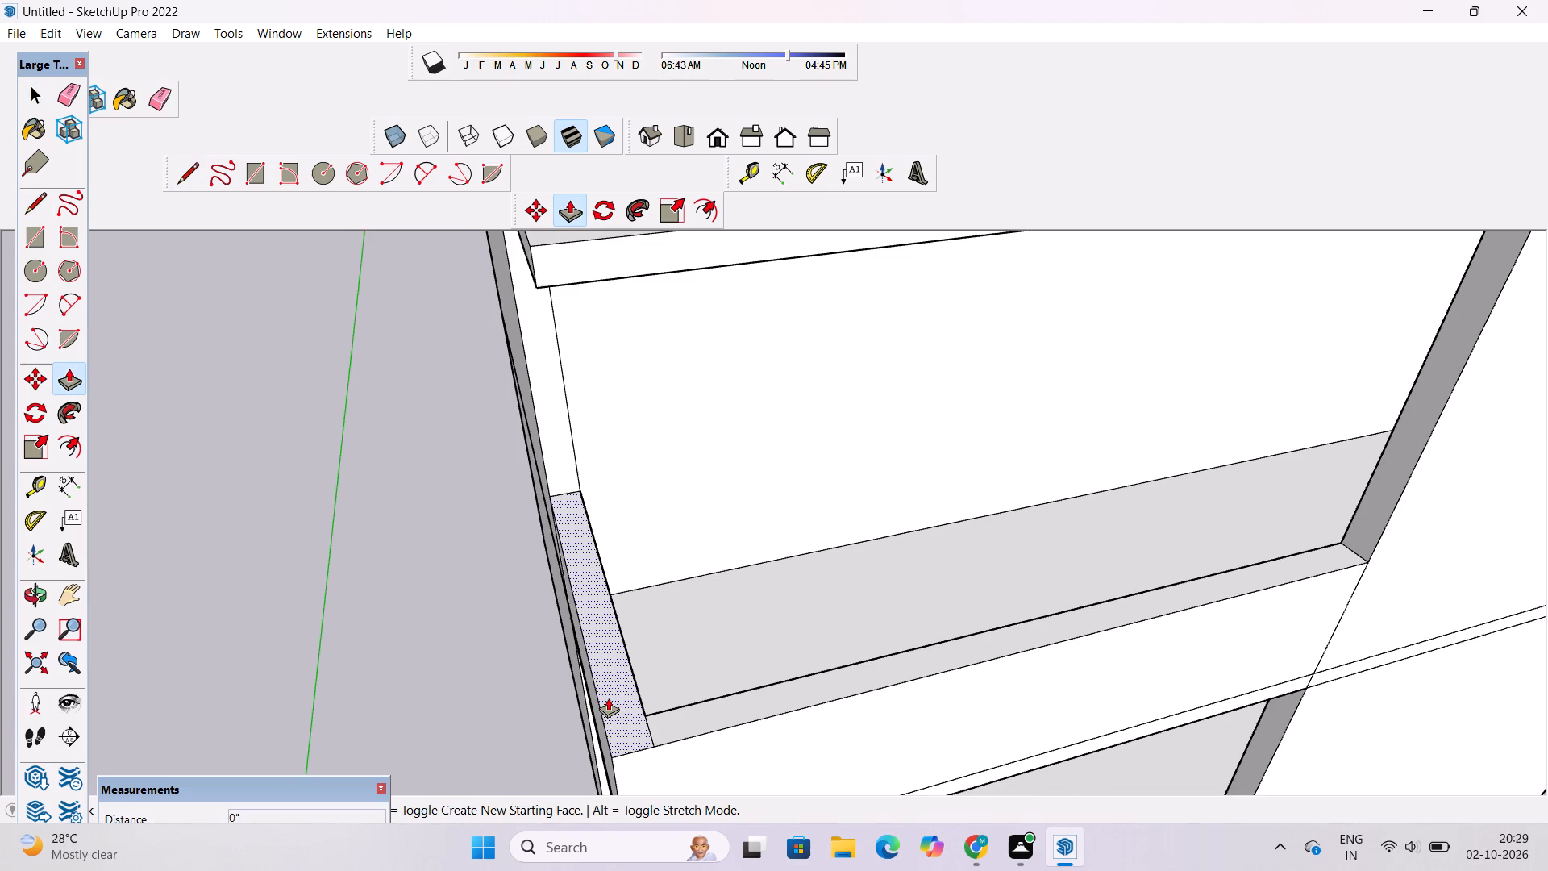
{"action": "left_click", "coordinate": [610, 697]}
{"action": "scroll", "coordinate": [610, 665], "scroll_direction": "down", "scroll_amount": 7}
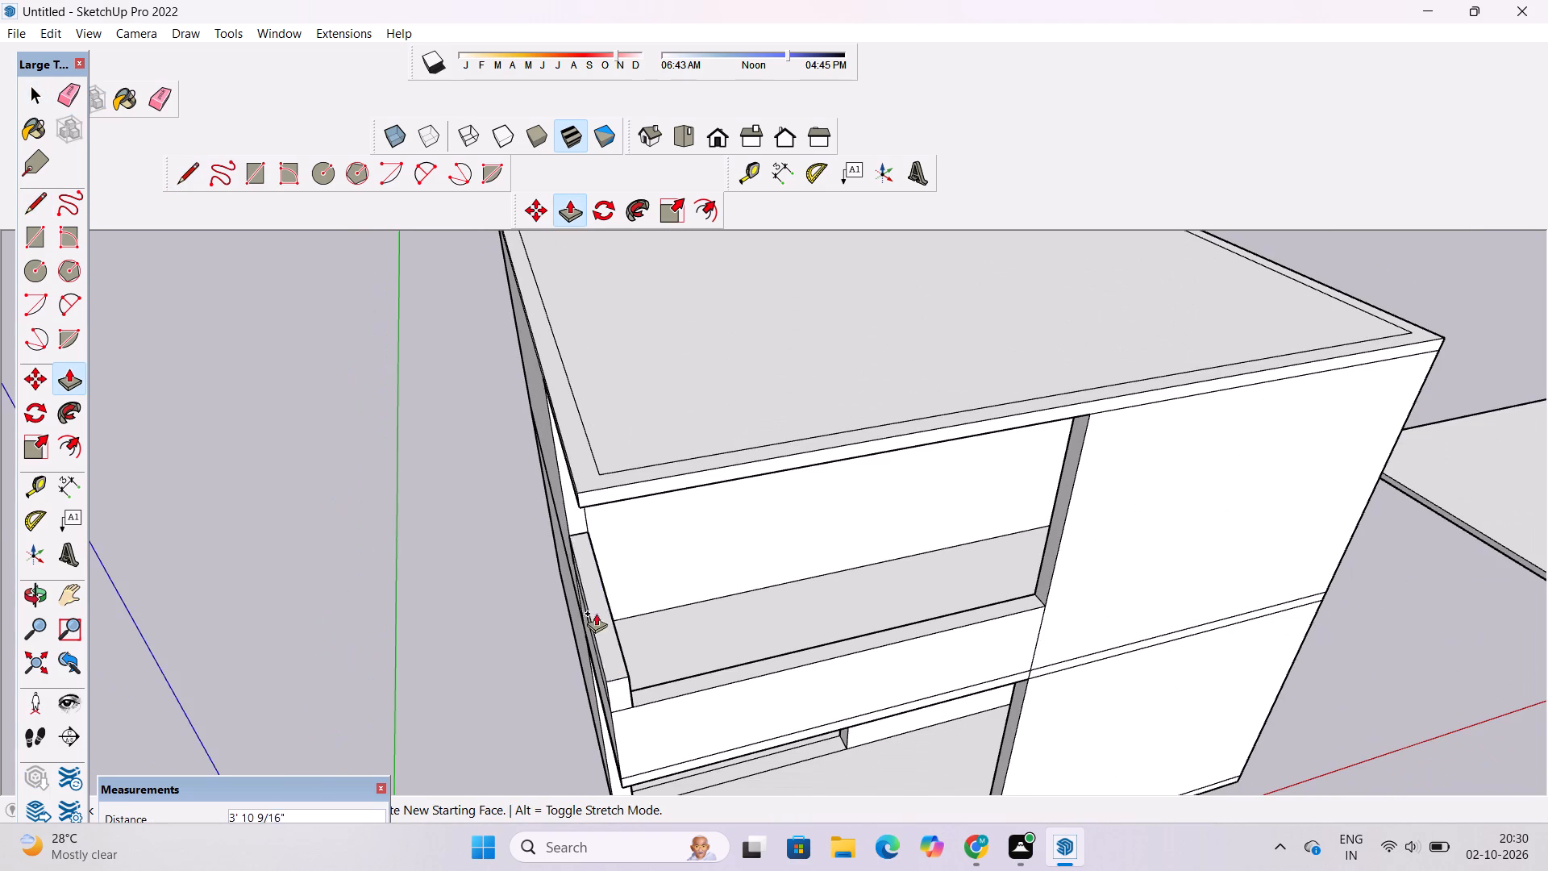
{"action": "scroll", "coordinate": [579, 514], "scroll_direction": "up", "scroll_amount": 2}
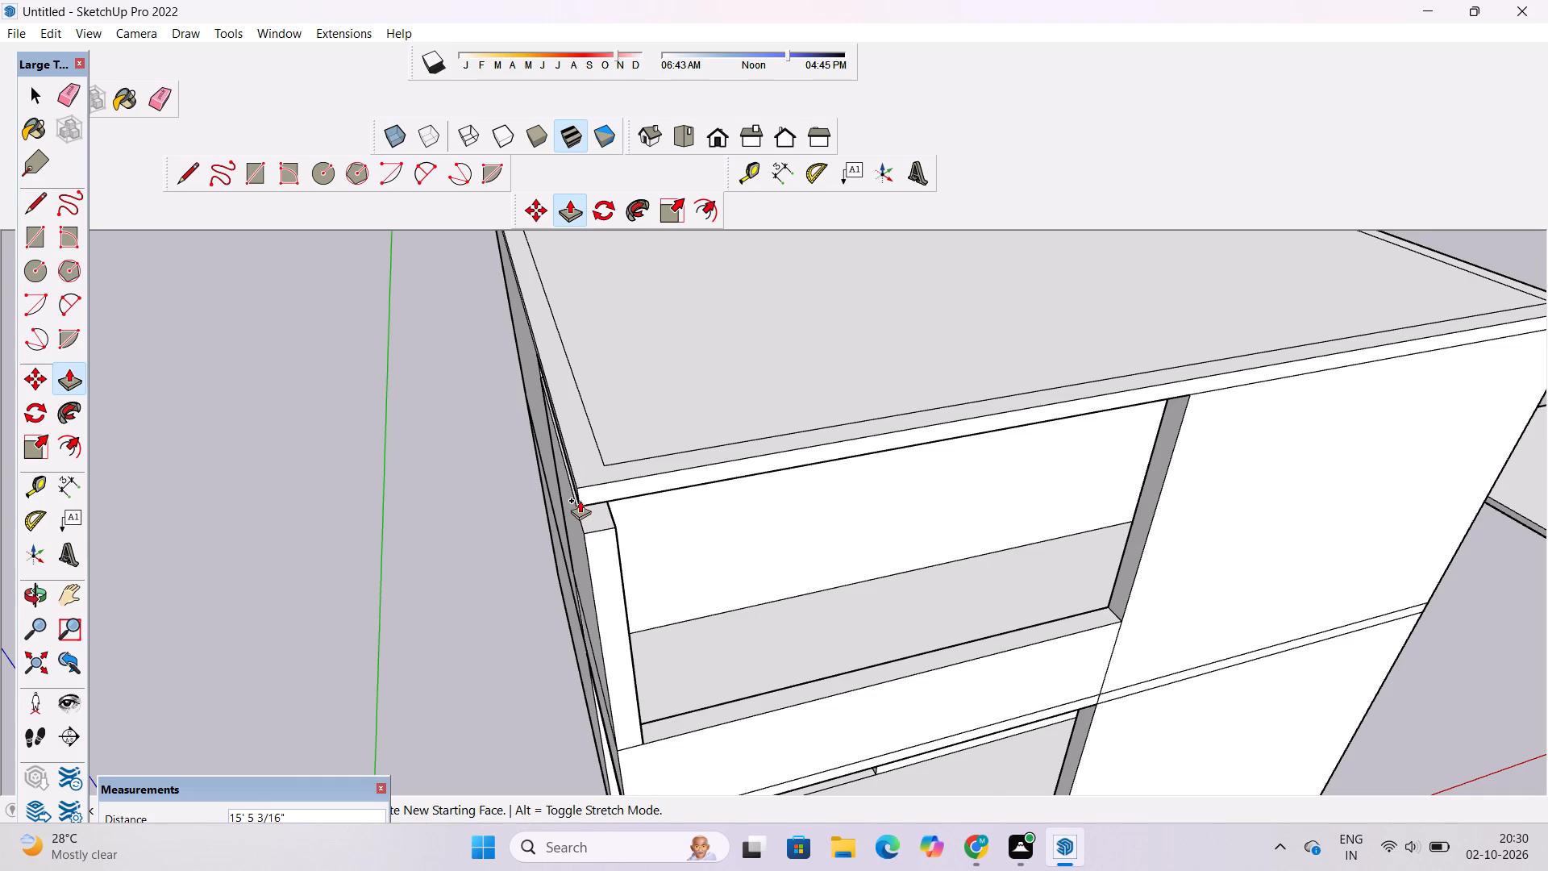
{"action": "scroll", "coordinate": [580, 500], "scroll_direction": "up", "scroll_amount": 14}
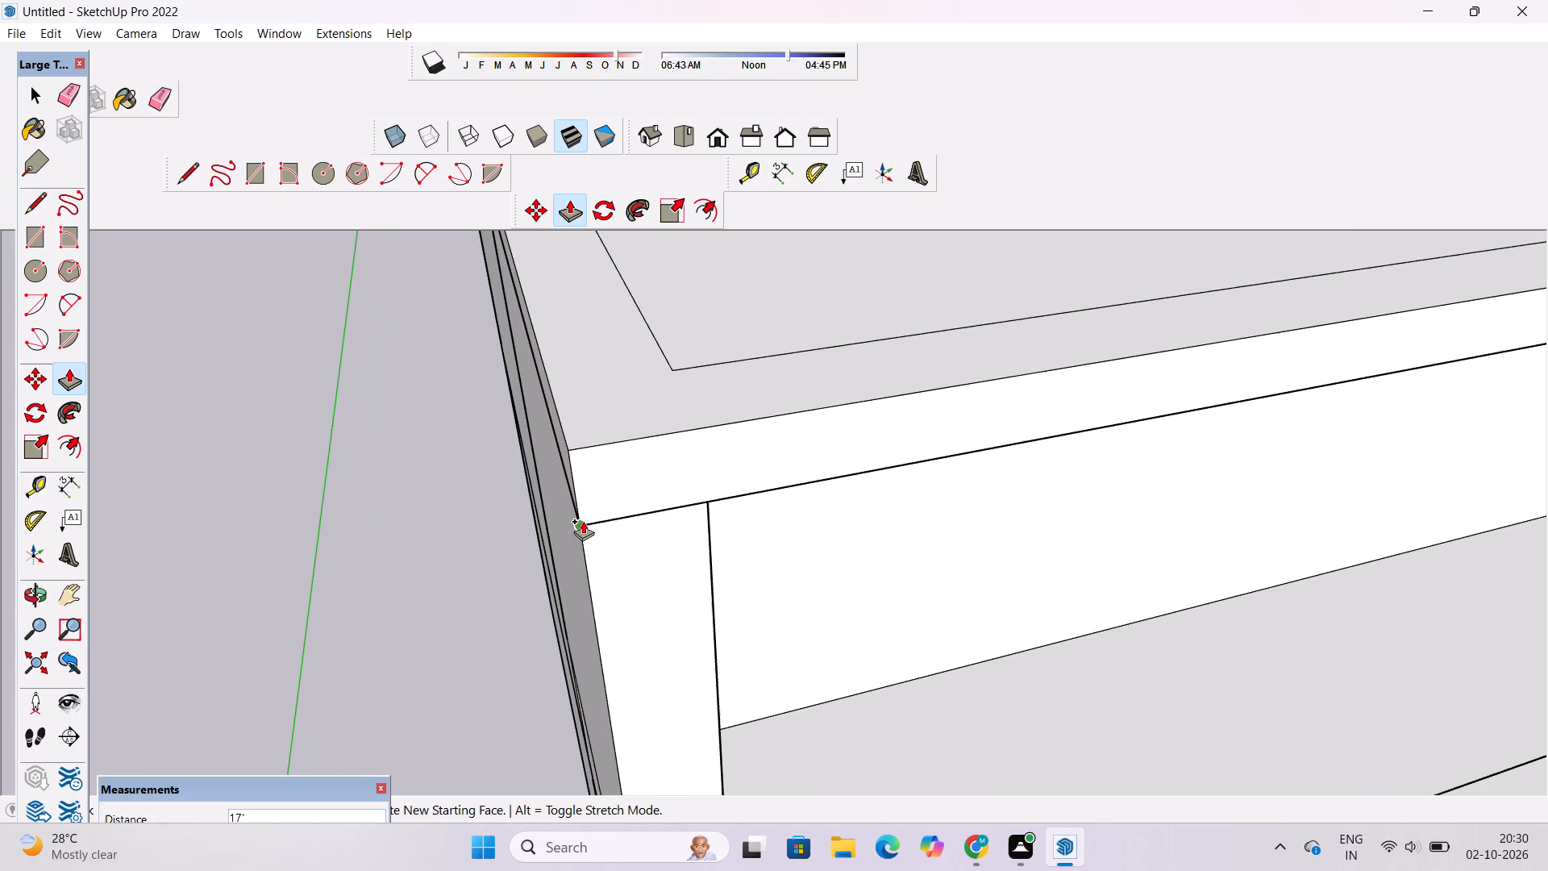
{"action": "left_click", "coordinate": [583, 521]}
Examine the raised balcony side wall, the balcony opening and the building's front from several angles.
{"action": "key", "text": "o"}
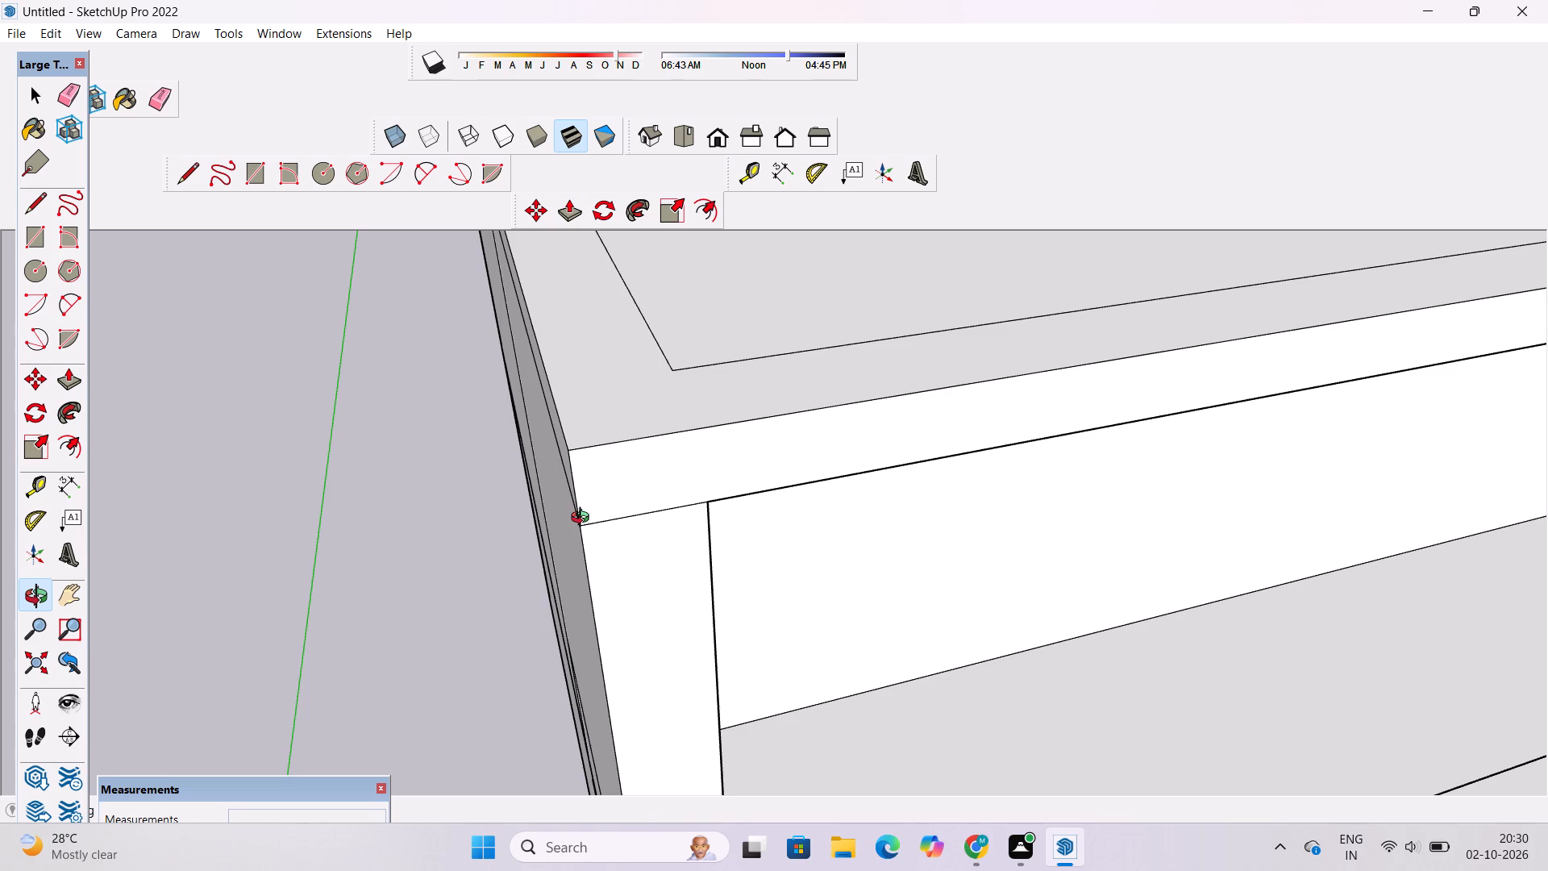
{"action": "scroll", "coordinate": [771, 382], "scroll_direction": "down", "scroll_amount": 4}
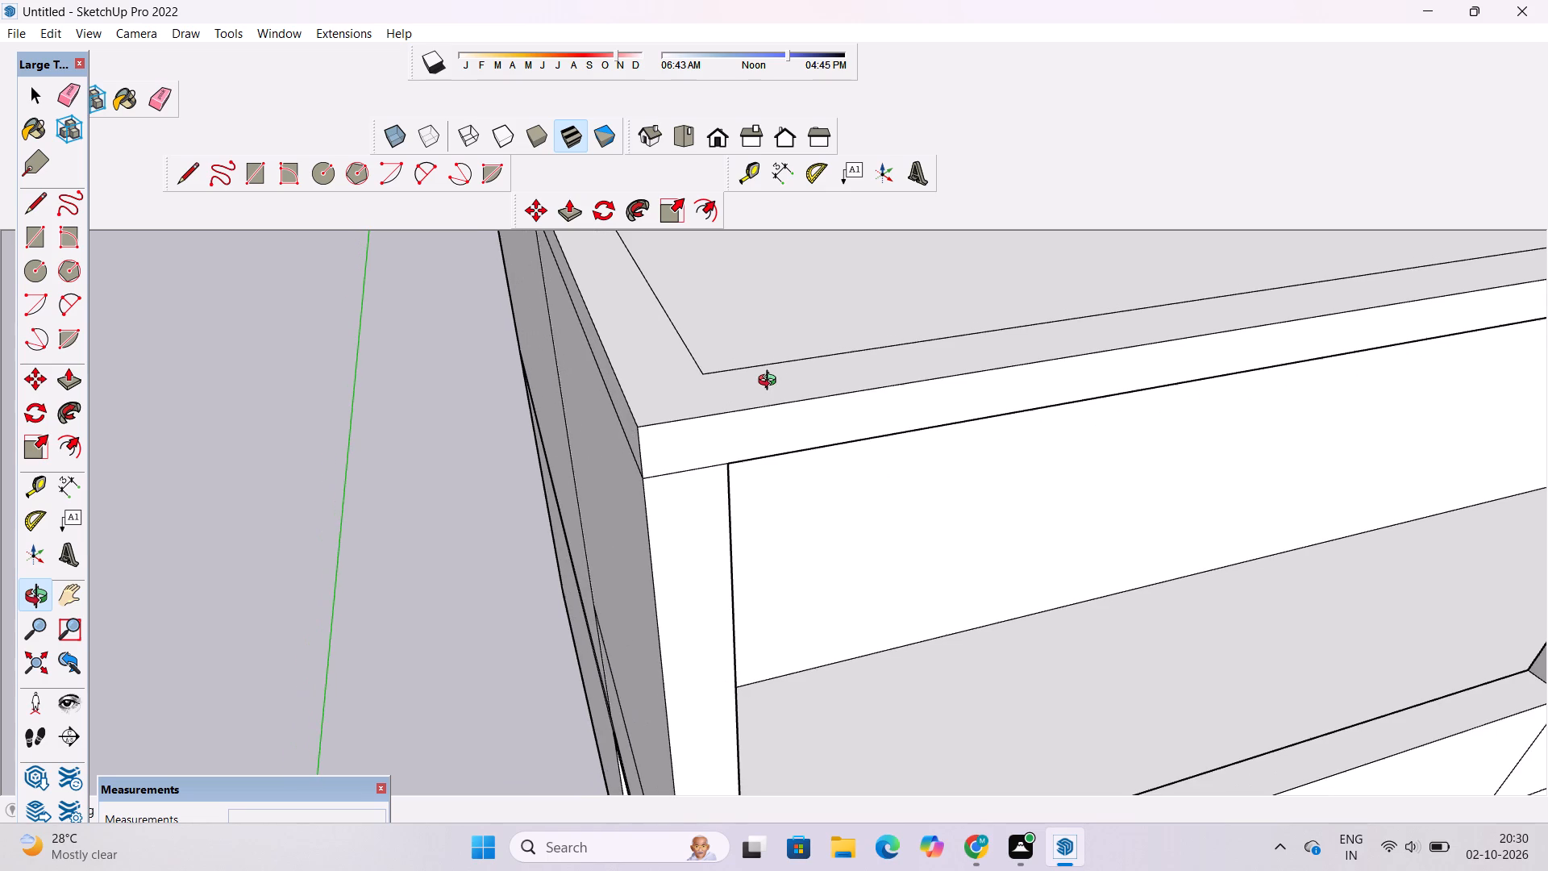
{"action": "scroll", "coordinate": [785, 410], "scroll_direction": "down", "scroll_amount": 4}
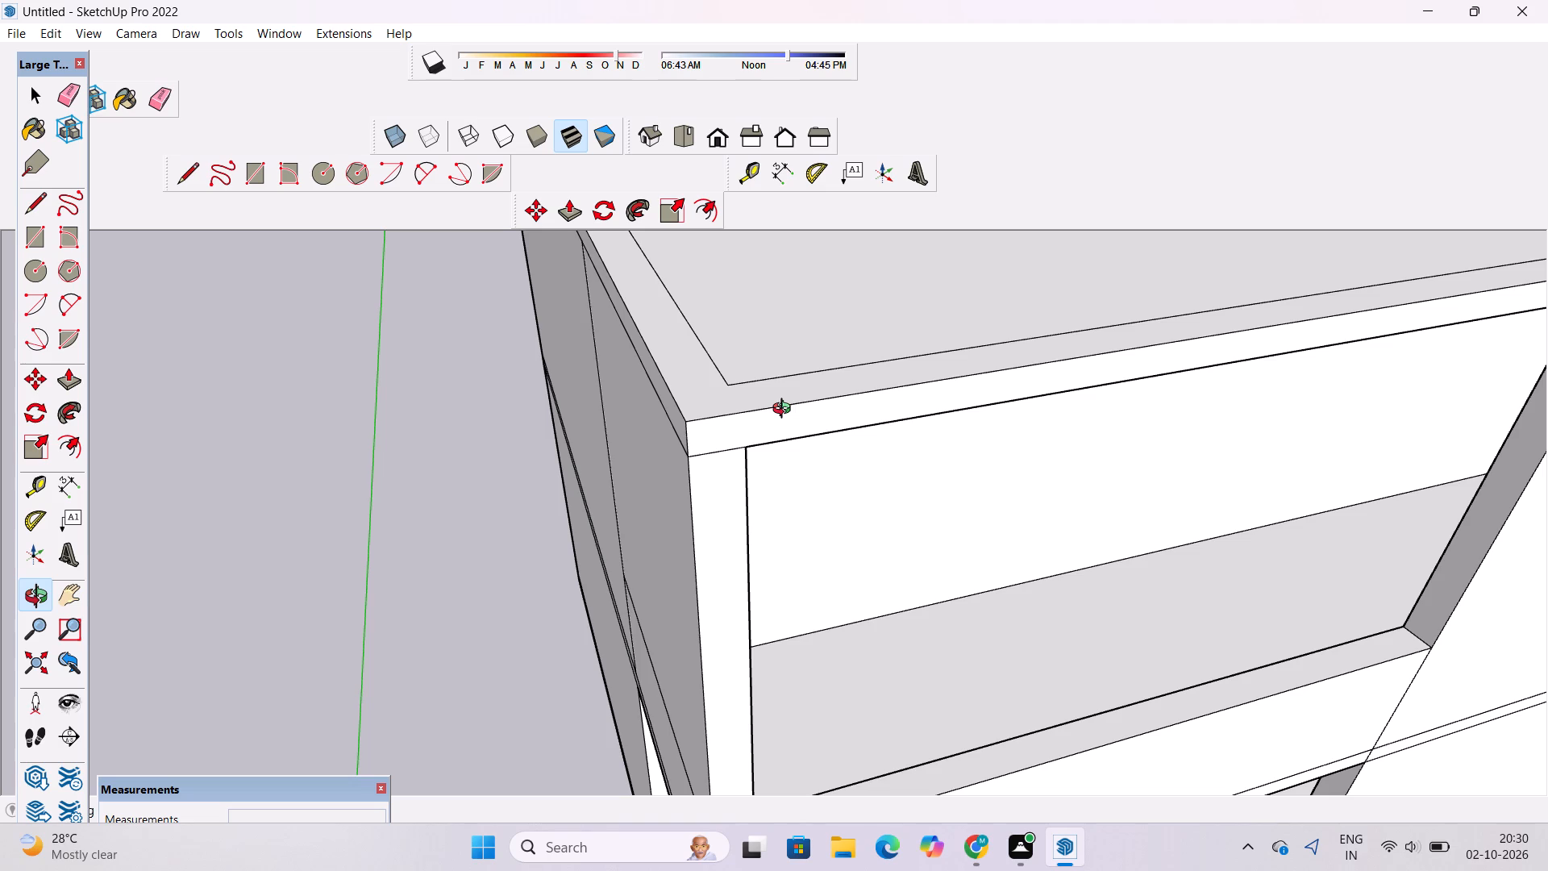
{"action": "scroll", "coordinate": [782, 423], "scroll_direction": "down", "scroll_amount": 6}
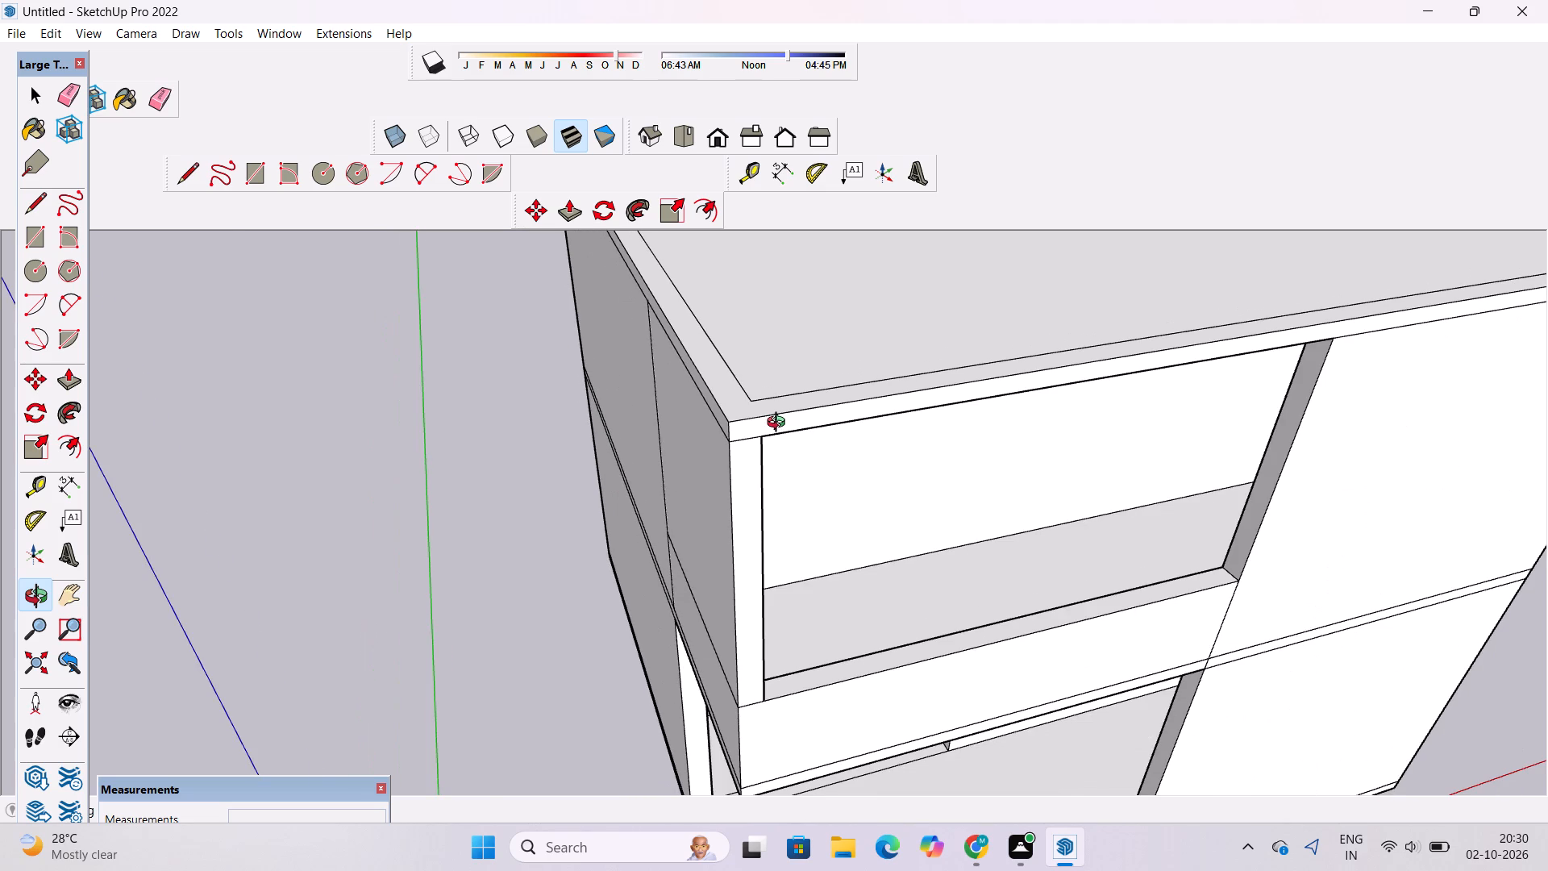
{"action": "scroll", "coordinate": [780, 424], "scroll_direction": "down", "scroll_amount": 3}
{"action": "scroll", "coordinate": [773, 425], "scroll_direction": "up", "scroll_amount": 1}
{"action": "left_click_drag", "start_coordinate": [786, 451], "coordinate": [751, 380]}
{"action": "left_click_drag", "start_coordinate": [739, 383], "coordinate": [566, 424], "text": "shift"}
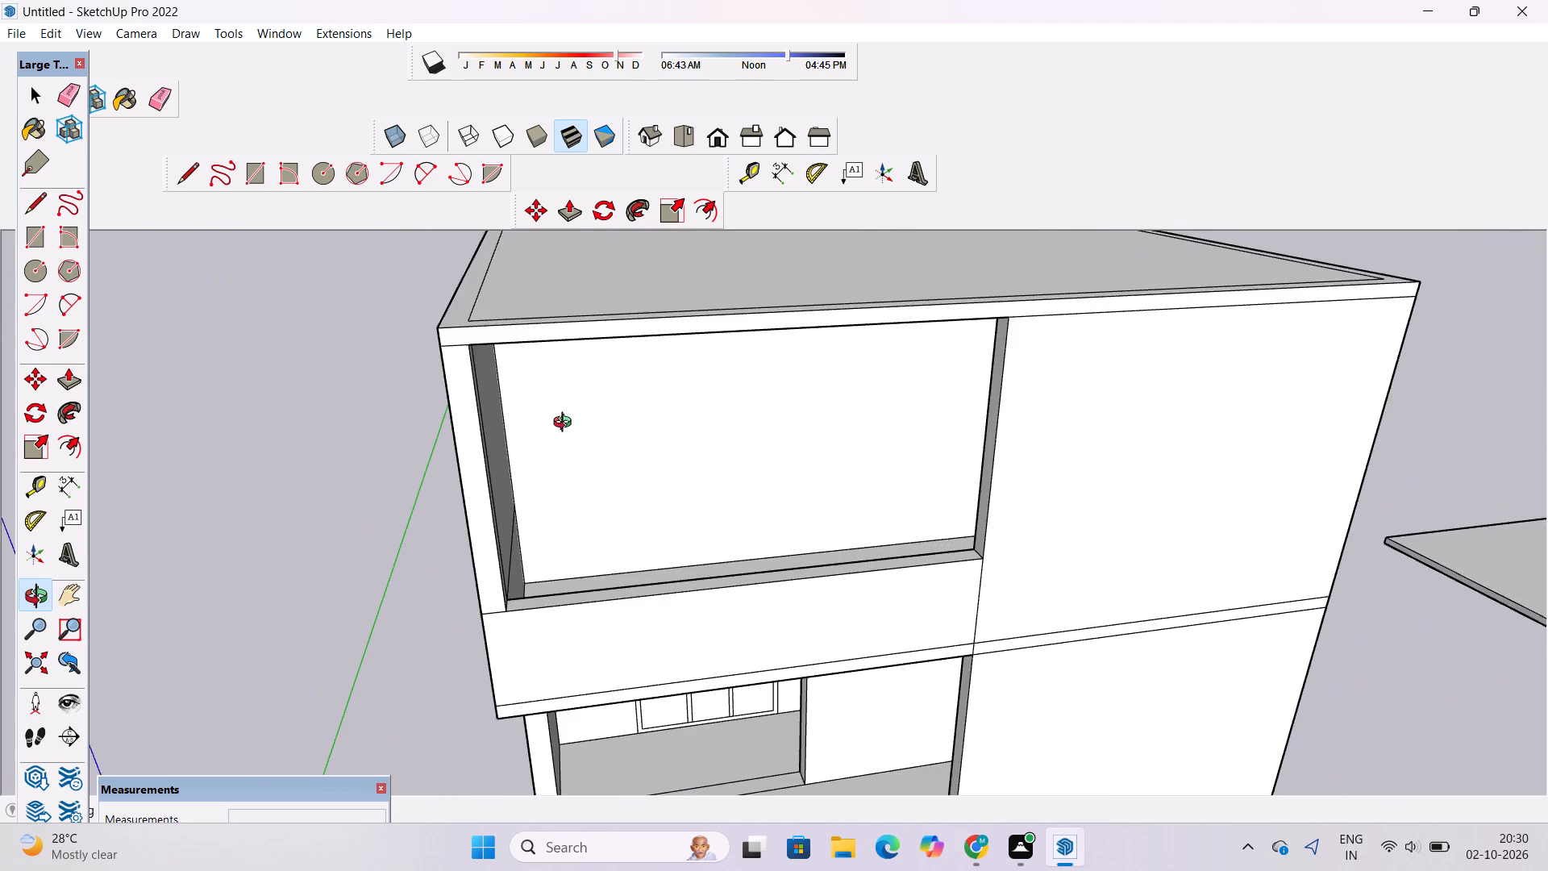
{"action": "scroll", "coordinate": [565, 424], "scroll_direction": "down", "scroll_amount": 5}
{"action": "left_click_drag", "start_coordinate": [565, 424], "coordinate": [607, 464], "text": "shift"}
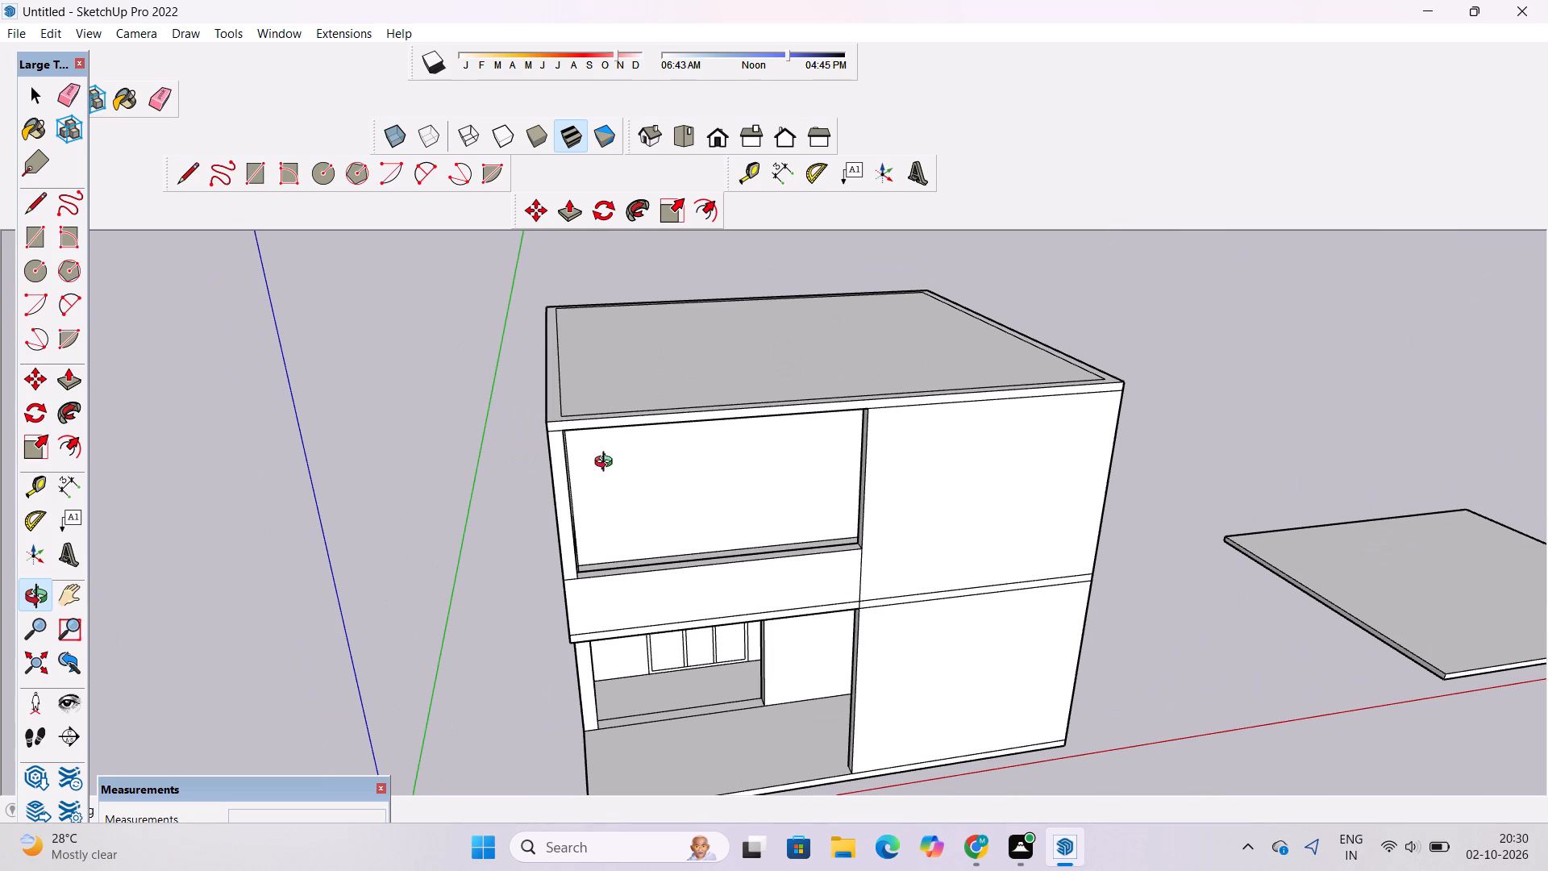
{"action": "scroll", "coordinate": [654, 459], "scroll_direction": "down", "scroll_amount": 5}
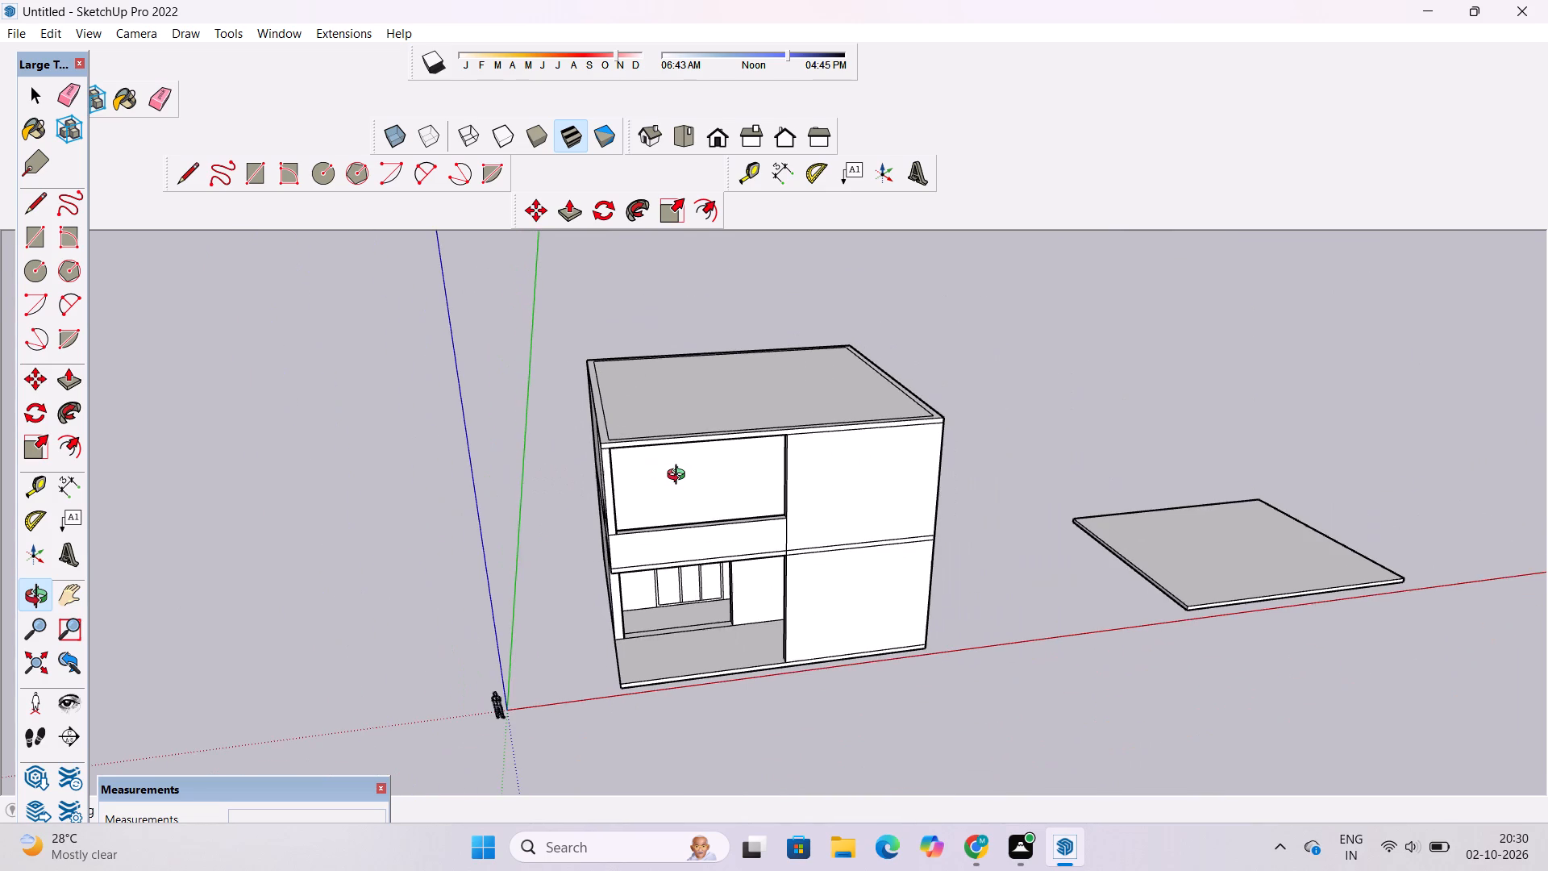
{"action": "scroll", "coordinate": [681, 479], "scroll_direction": "down", "scroll_amount": 2}
{"action": "scroll", "coordinate": [681, 479], "scroll_direction": "up", "scroll_amount": 3}
{"action": "left_click_drag", "start_coordinate": [683, 523], "coordinate": [676, 423], "text": "shift"}
{"action": "scroll", "coordinate": [672, 427], "scroll_direction": "up", "scroll_amount": 4}
{"action": "left_click_drag", "start_coordinate": [474, 450], "coordinate": [581, 451]}
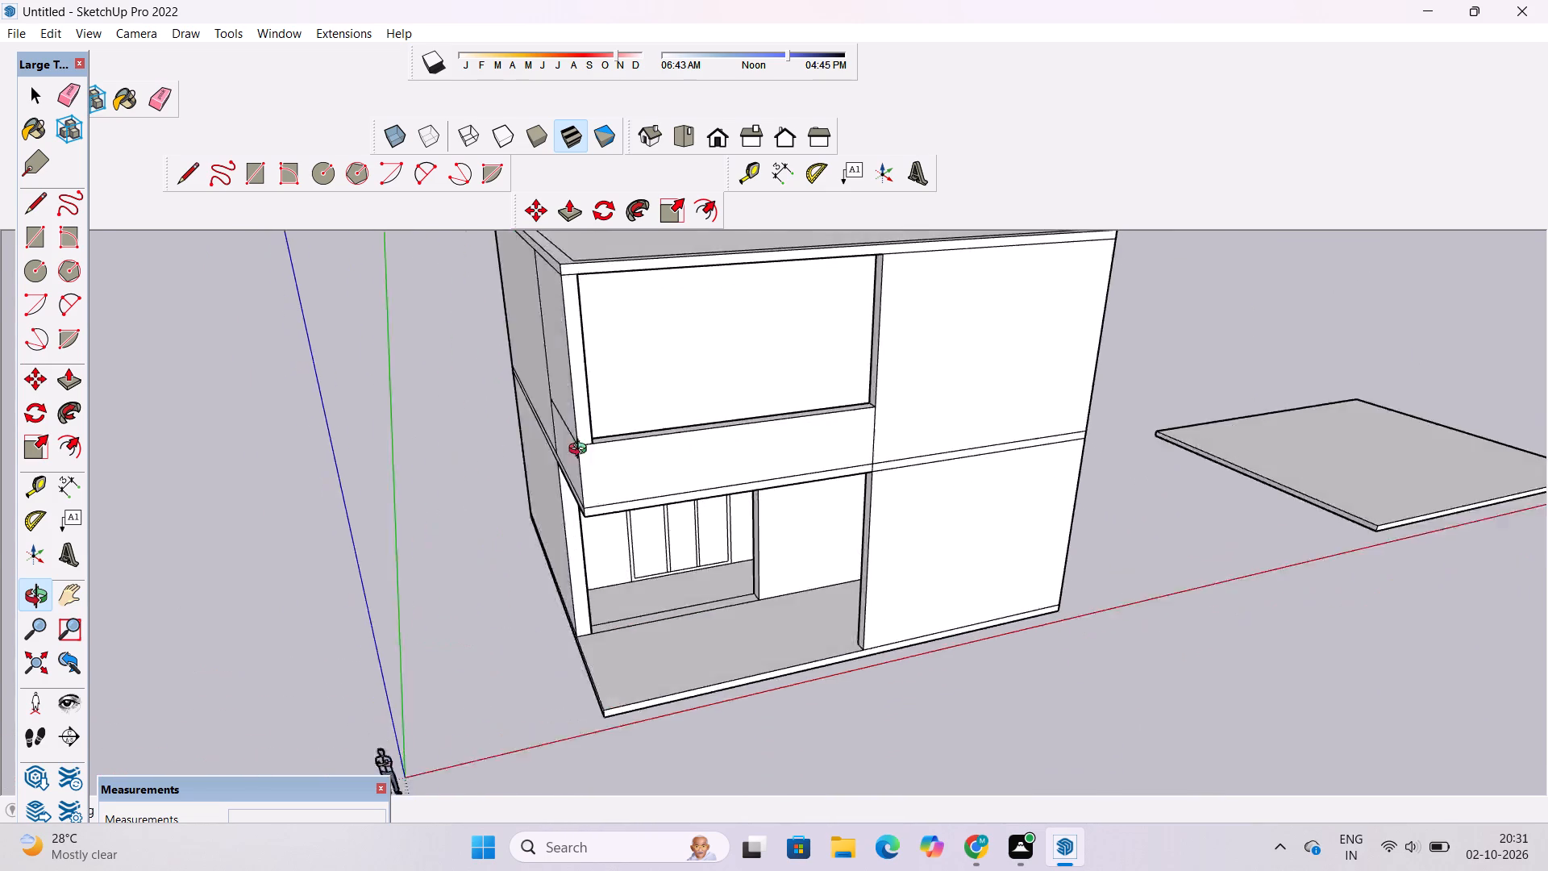
{"action": "left_click_drag", "start_coordinate": [581, 451], "coordinate": [759, 425]}
{"action": "left_click_drag", "start_coordinate": [750, 418], "coordinate": [480, 459]}
{"action": "scroll", "coordinate": [688, 399], "scroll_direction": "up", "scroll_amount": 4}
{"action": "left_click_drag", "start_coordinate": [688, 399], "coordinate": [522, 430]}
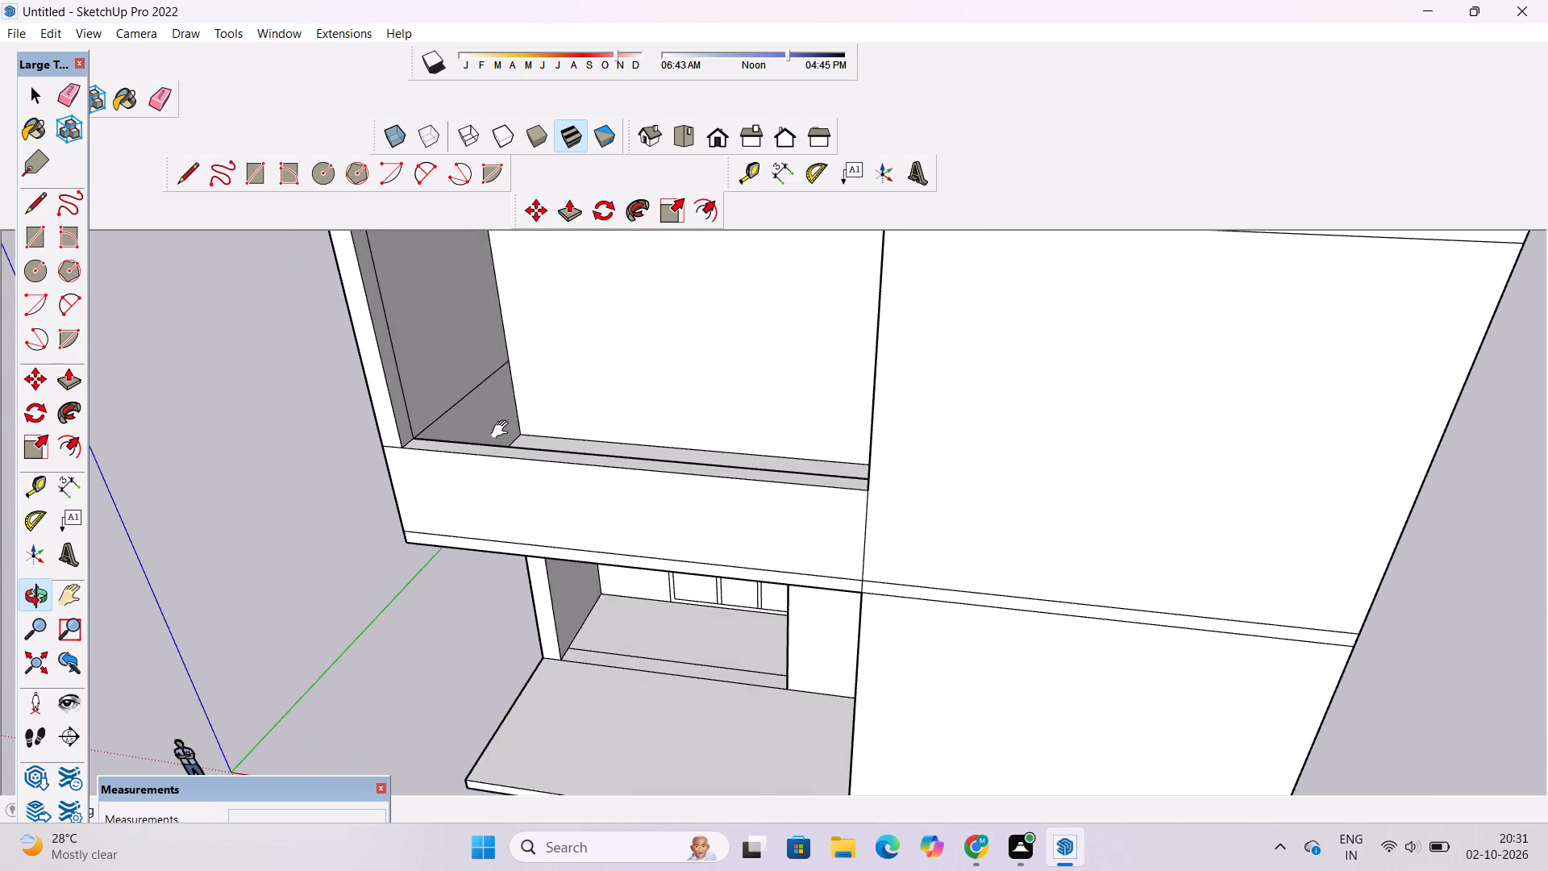
{"action": "left_click_drag", "start_coordinate": [503, 430], "coordinate": [533, 511], "text": "shift"}
{"action": "scroll", "coordinate": [537, 477], "scroll_direction": "down", "scroll_amount": 4}
{"action": "scroll", "coordinate": [496, 439], "scroll_direction": "up", "scroll_amount": 4}
{"action": "left_click_drag", "start_coordinate": [438, 465], "coordinate": [833, 457]}
{"action": "left_click_drag", "start_coordinate": [796, 477], "coordinate": [635, 460], "text": "shift"}
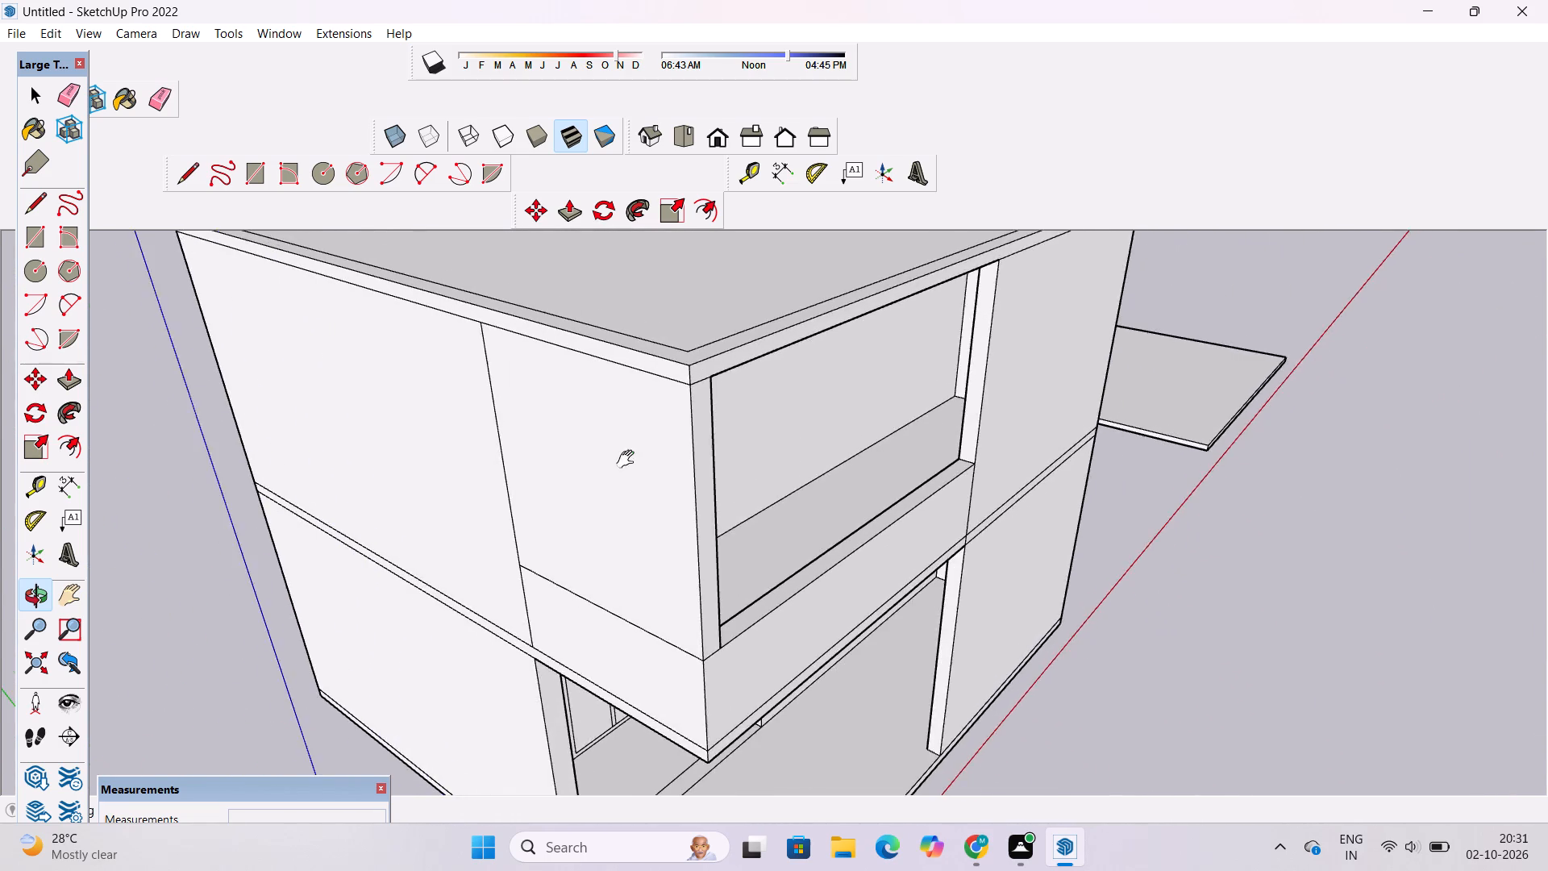
Place a vertical guide on the upper storey's left side, 1.5' toward the front from the edge where the balcony wall begins.
{"action": "left_click_drag", "start_coordinate": [627, 461], "coordinate": [747, 456]}
{"action": "scroll", "coordinate": [697, 598], "scroll_direction": "down", "scroll_amount": 4}
{"action": "left_click_drag", "start_coordinate": [692, 602], "coordinate": [771, 523]}
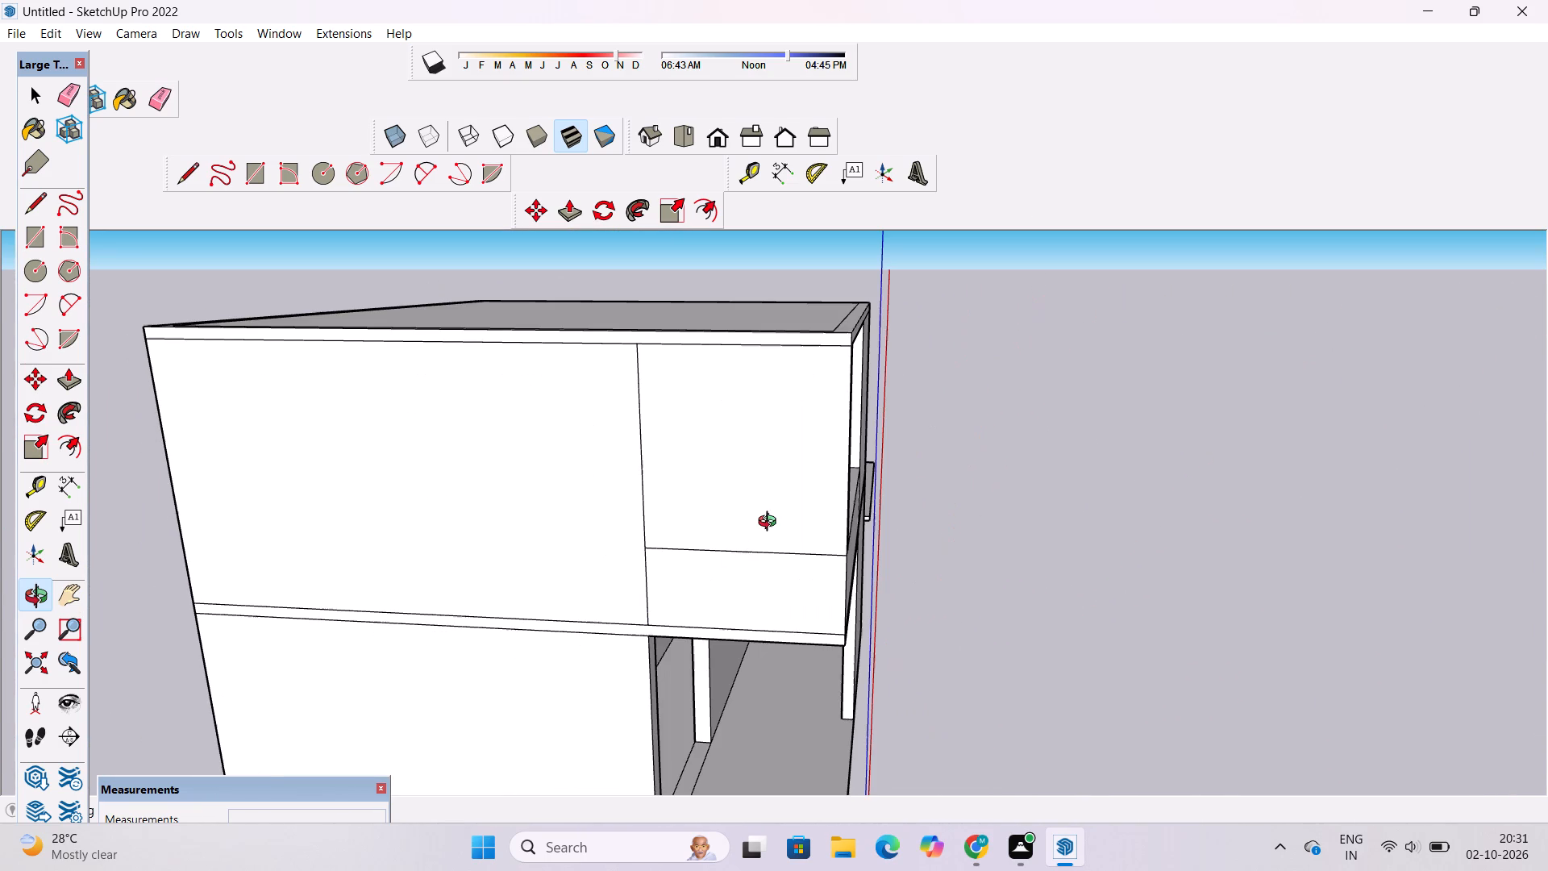
{"action": "scroll", "coordinate": [973, 319], "scroll_direction": "down", "scroll_amount": 2}
{"action": "left_click_drag", "start_coordinate": [967, 327], "coordinate": [789, 356], "text": "shift"}
{"action": "left_click_drag", "start_coordinate": [642, 418], "coordinate": [670, 438]}
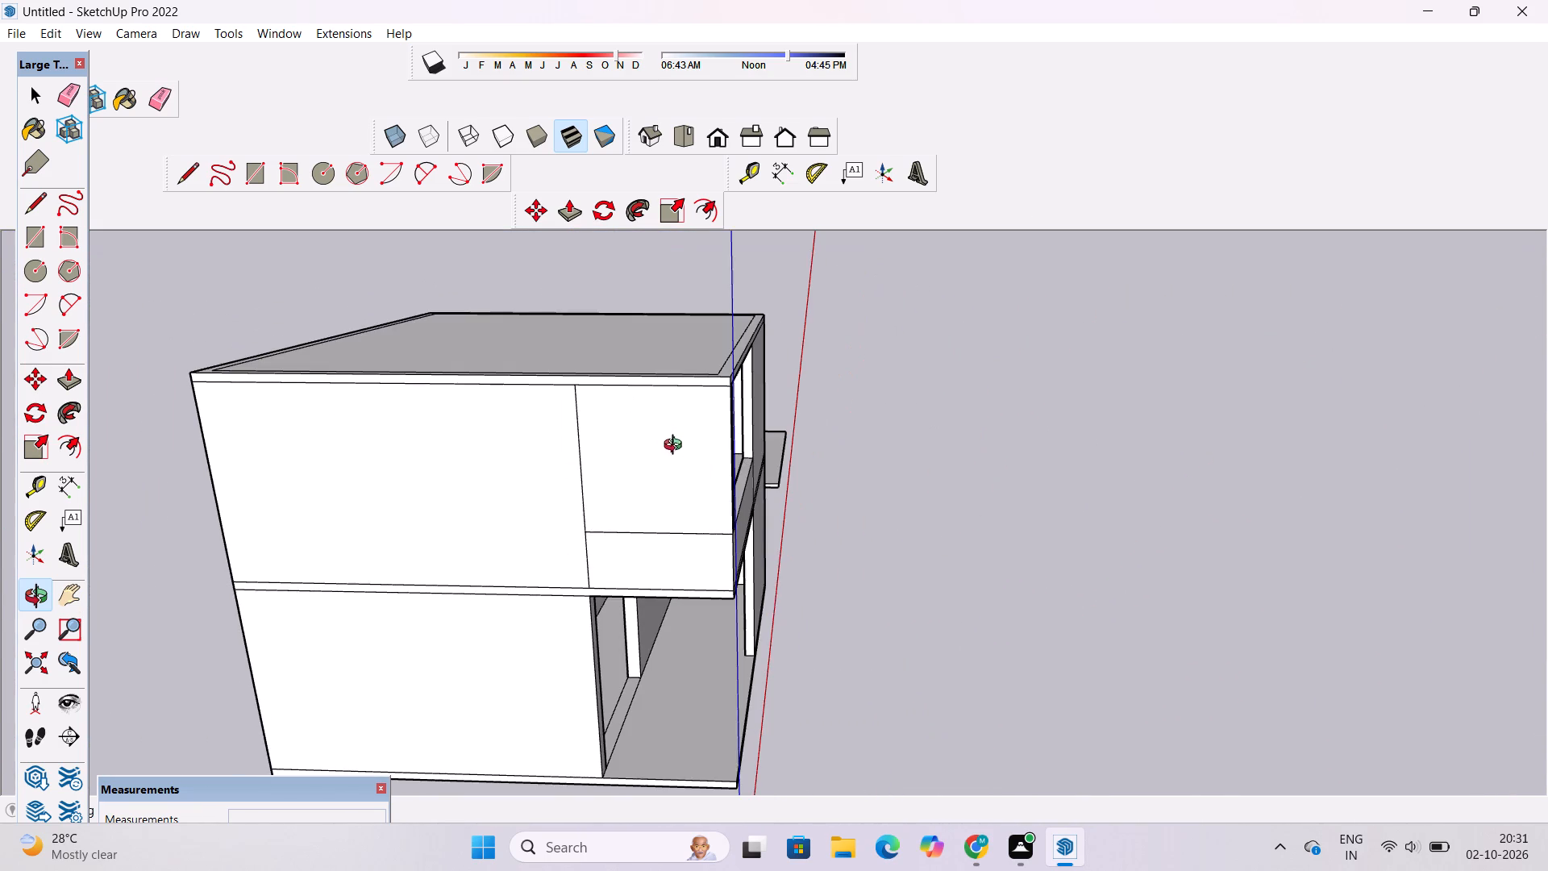
{"action": "left_click_drag", "start_coordinate": [676, 448], "coordinate": [676, 406]}
{"action": "left_click_drag", "start_coordinate": [618, 419], "coordinate": [660, 440], "text": "shift"}
{"action": "left_click_drag", "start_coordinate": [660, 441], "coordinate": [697, 425]}
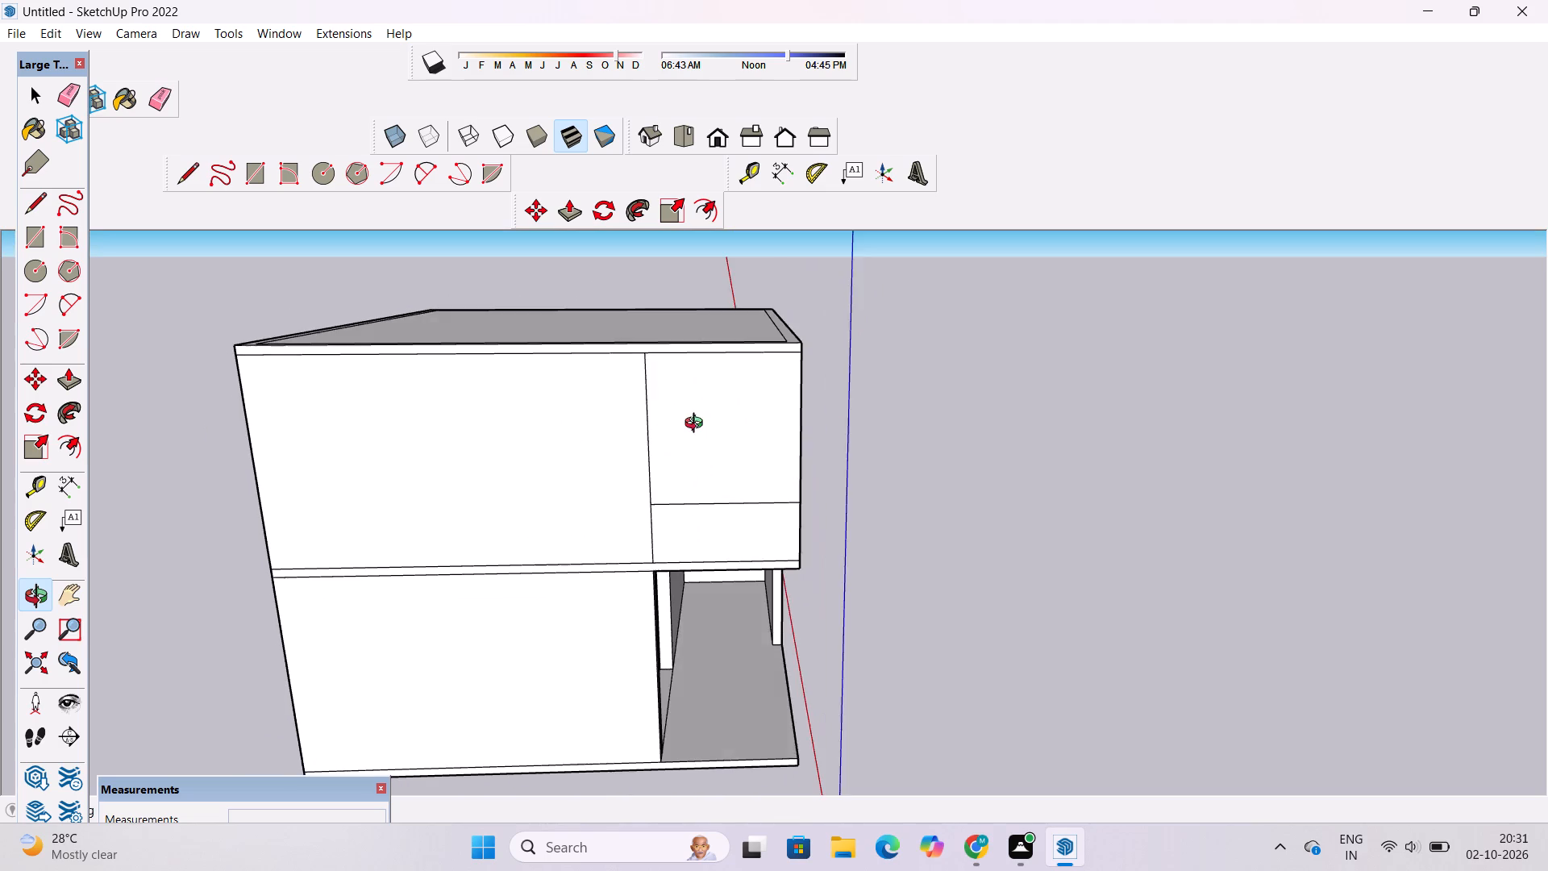
{"action": "left_click_drag", "start_coordinate": [697, 425], "coordinate": [625, 431]}
{"action": "key", "text": "t"}
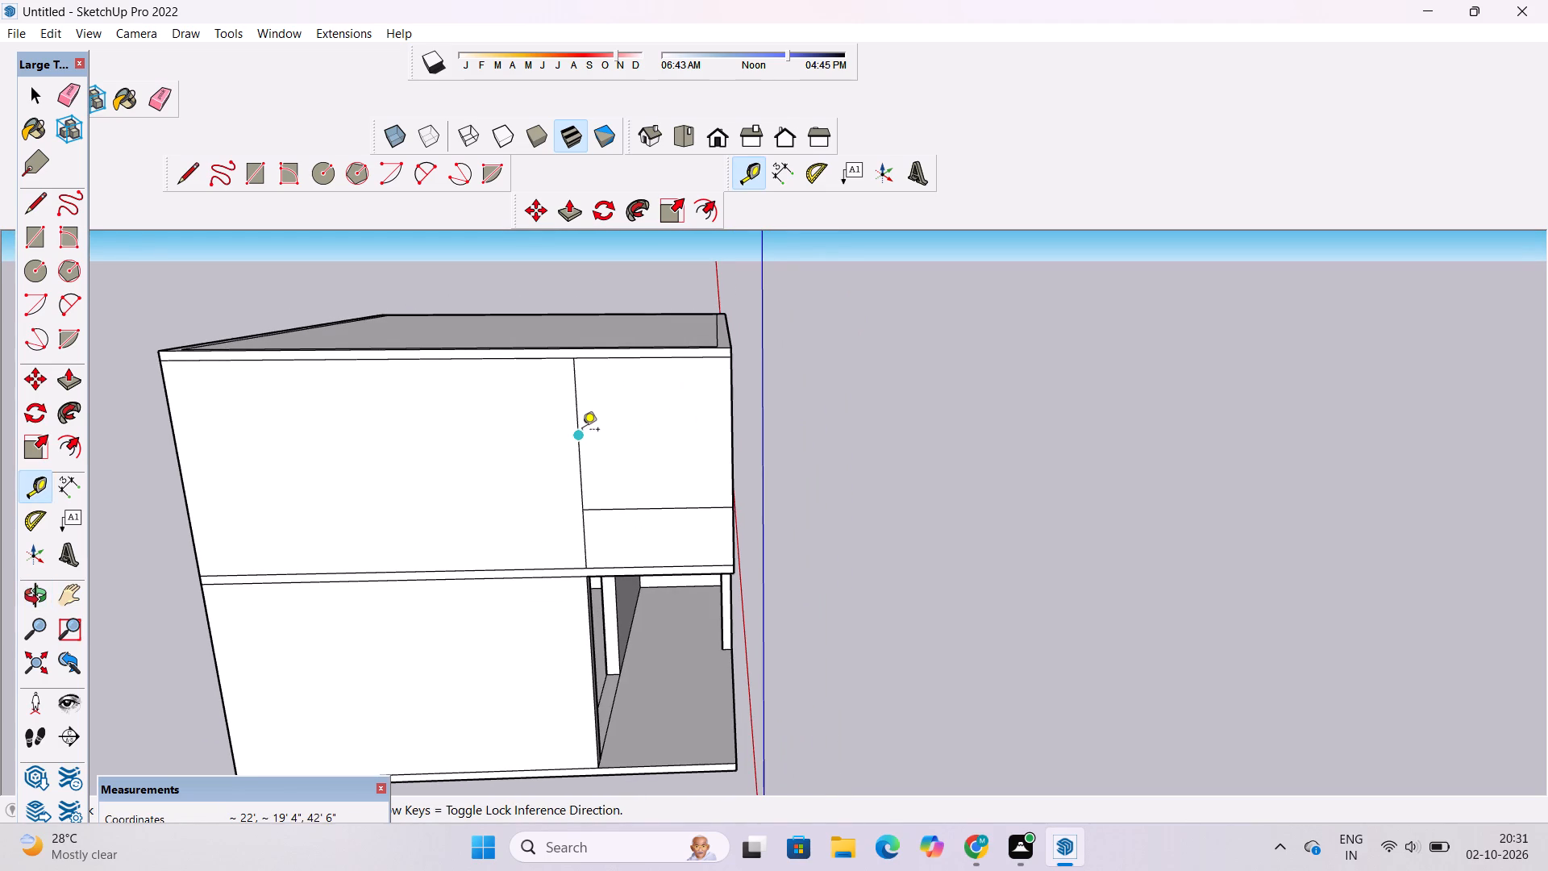
{"action": "left_click", "coordinate": [580, 438]}
{"action": "type", "text": "1.5'"}
{"action": "key", "text": "Return"}
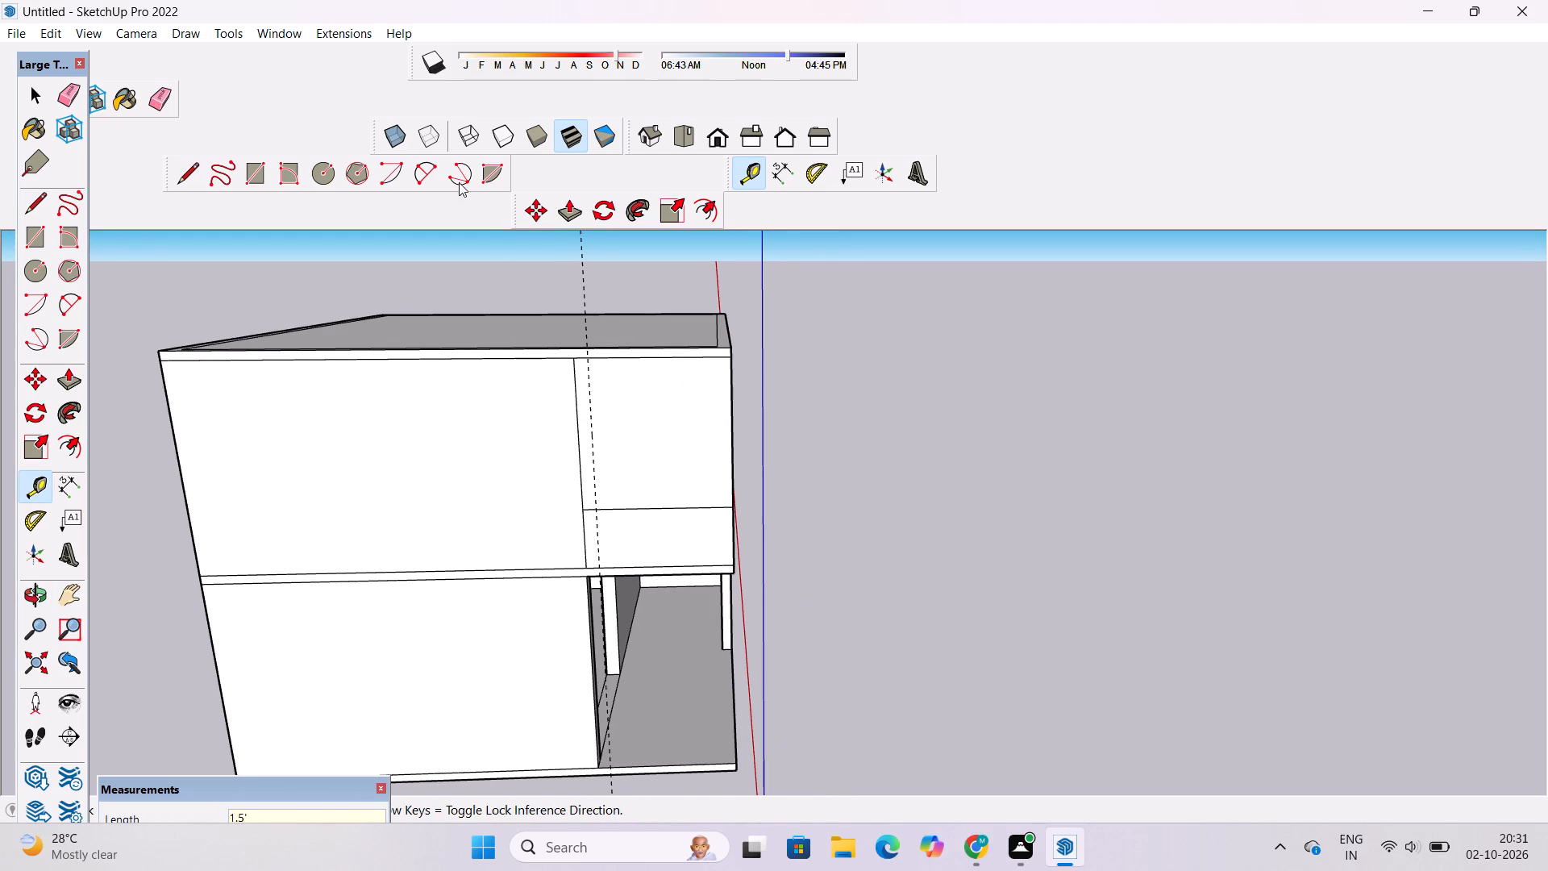
Draw a 1' line extending the balcony wall's vertical edge up across the roof slab's side face.
{"action": "left_click", "coordinate": [184, 177]}
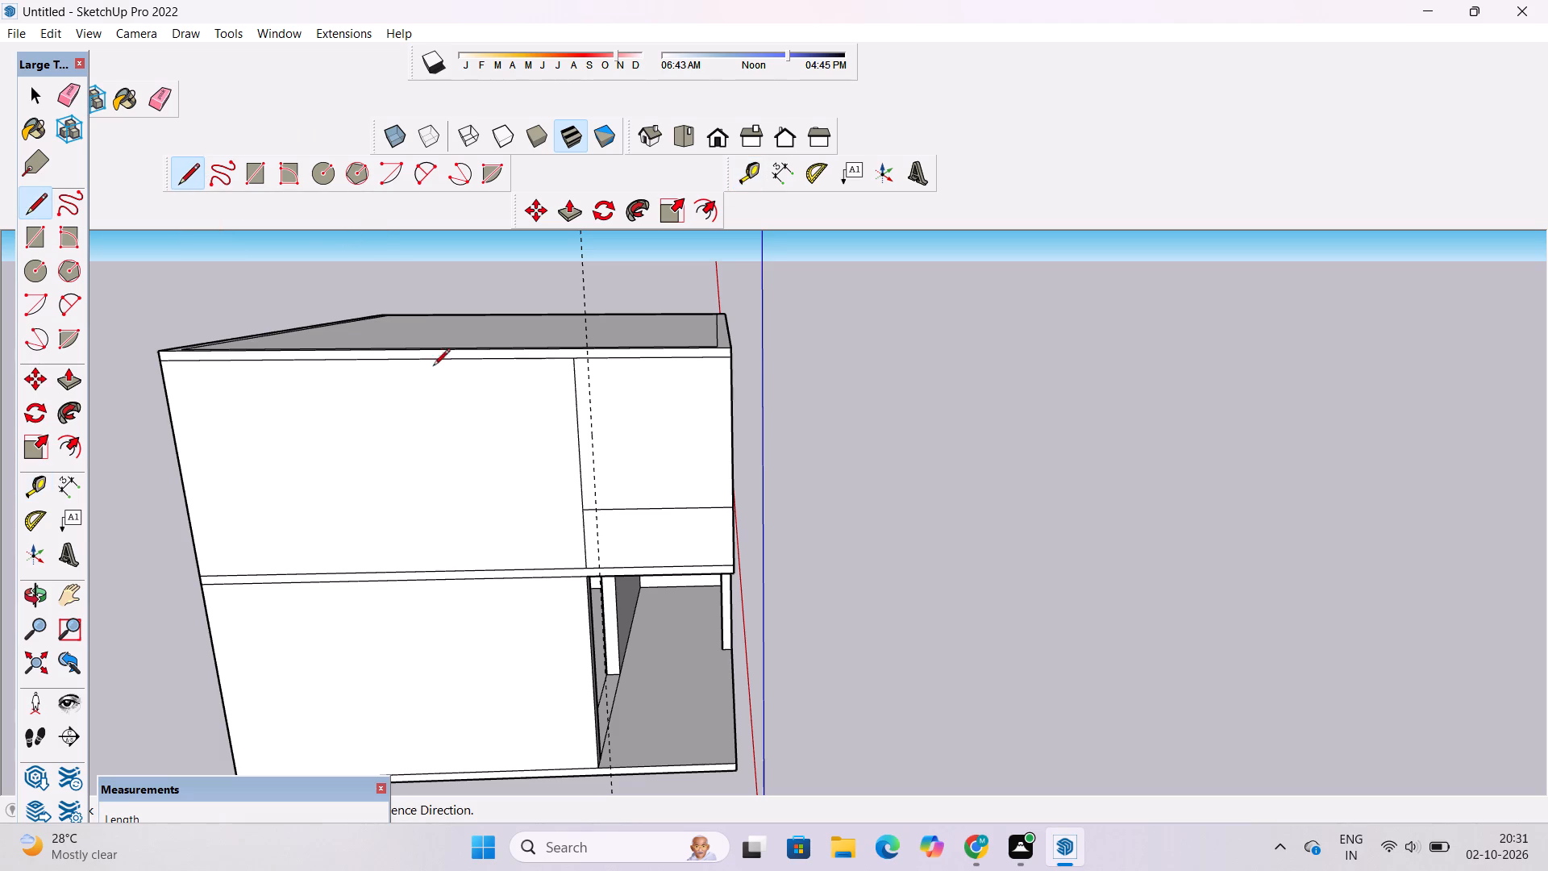
{"action": "scroll", "coordinate": [628, 419], "scroll_direction": "up", "scroll_amount": 1}
{"action": "scroll", "coordinate": [551, 360], "scroll_direction": "down", "scroll_amount": 1}
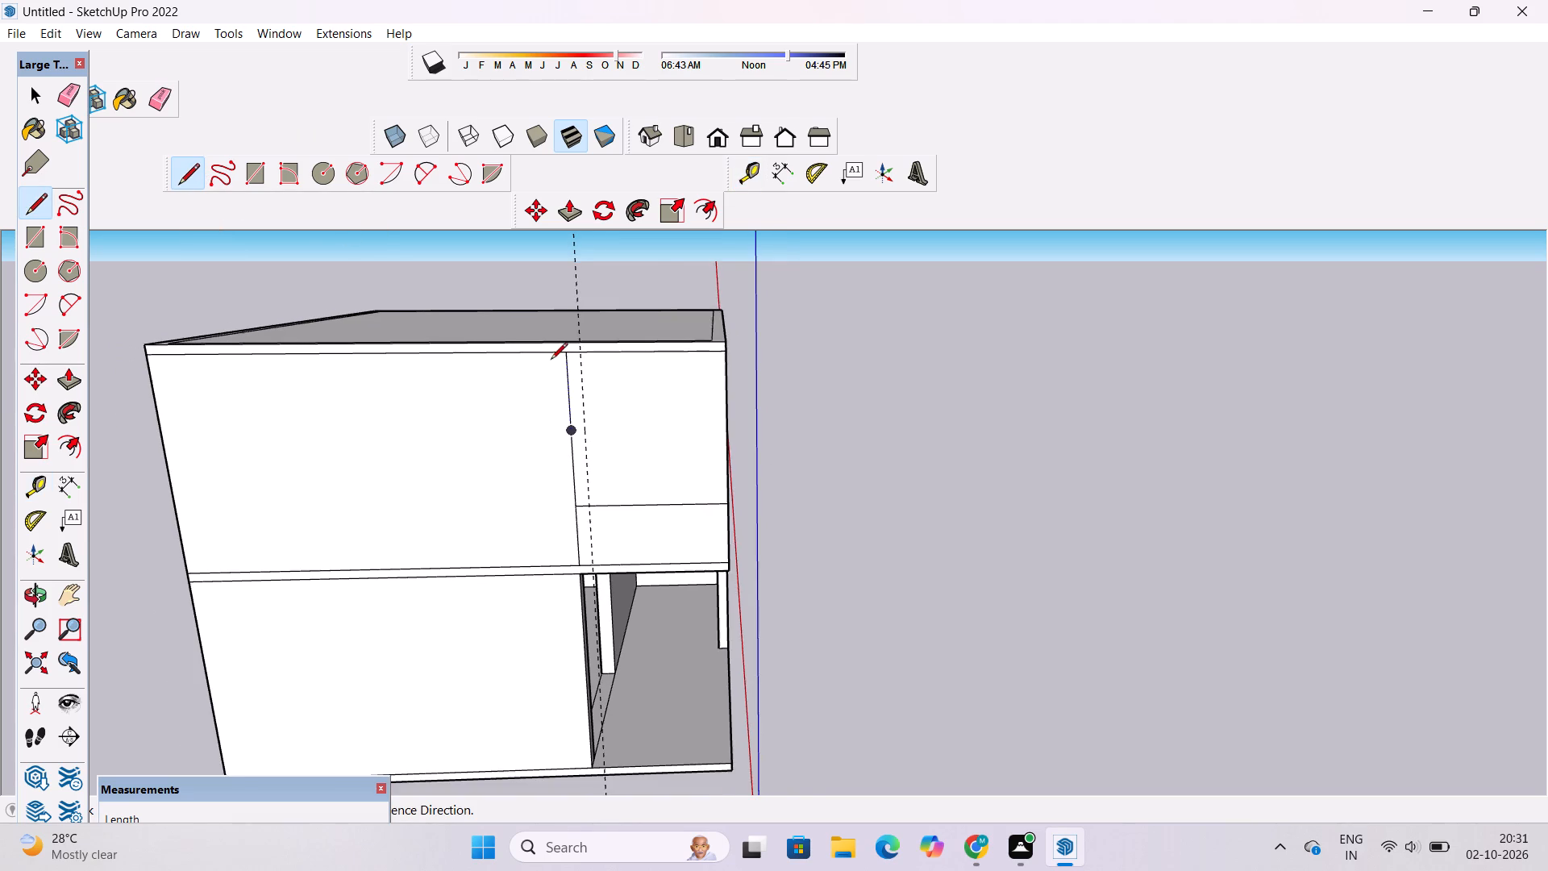
{"action": "scroll", "coordinate": [551, 360], "scroll_direction": "up", "scroll_amount": 3}
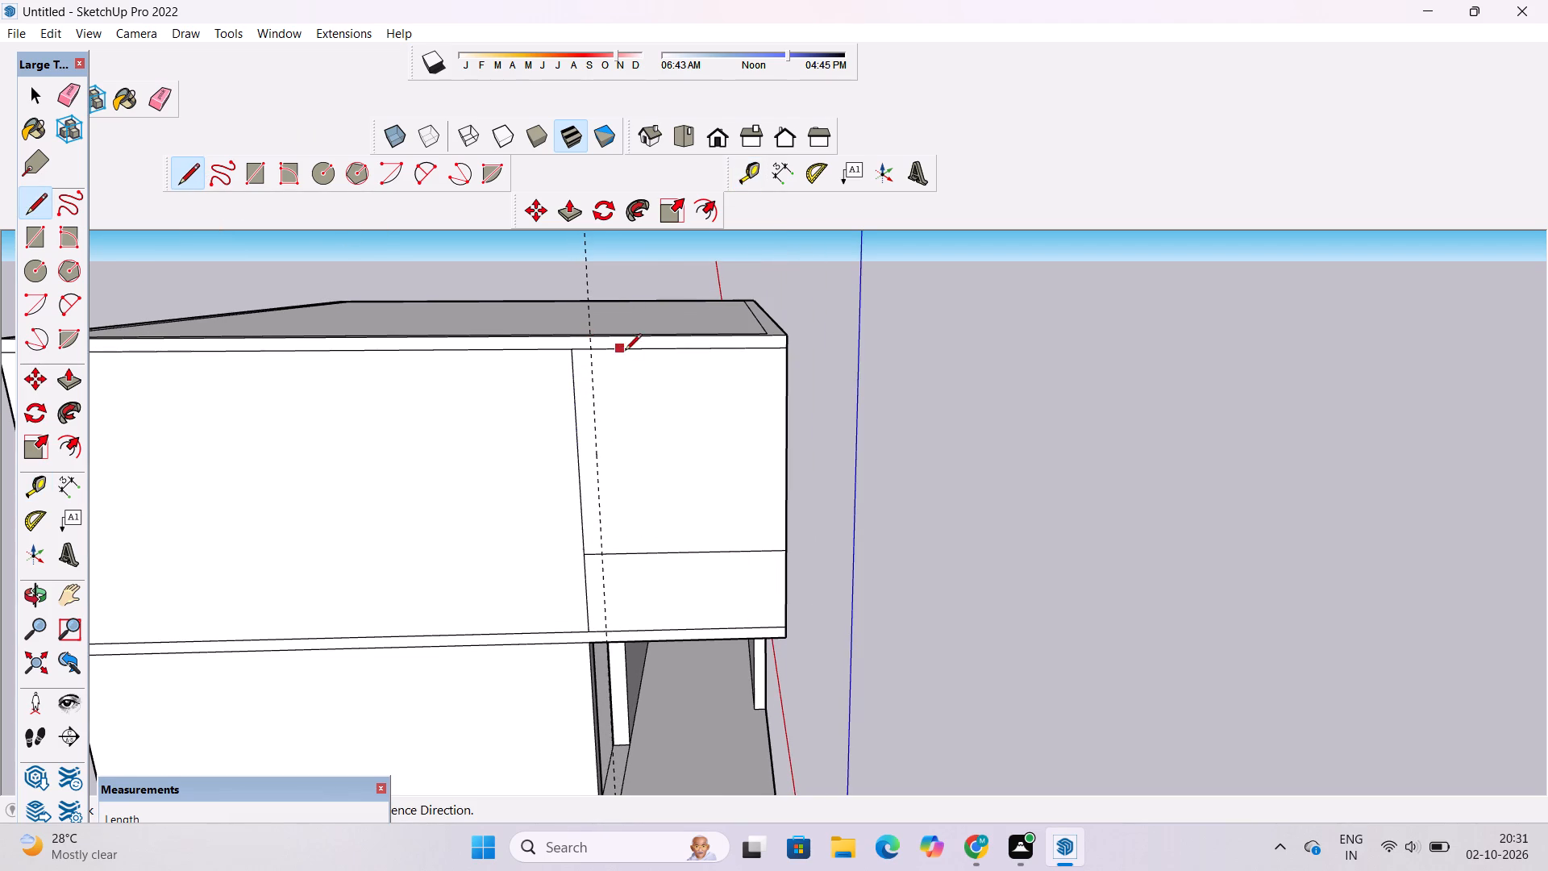
{"action": "scroll", "coordinate": [623, 319], "scroll_direction": "up", "scroll_amount": 4}
{"action": "scroll", "coordinate": [545, 344], "scroll_direction": "up", "scroll_amount": 3}
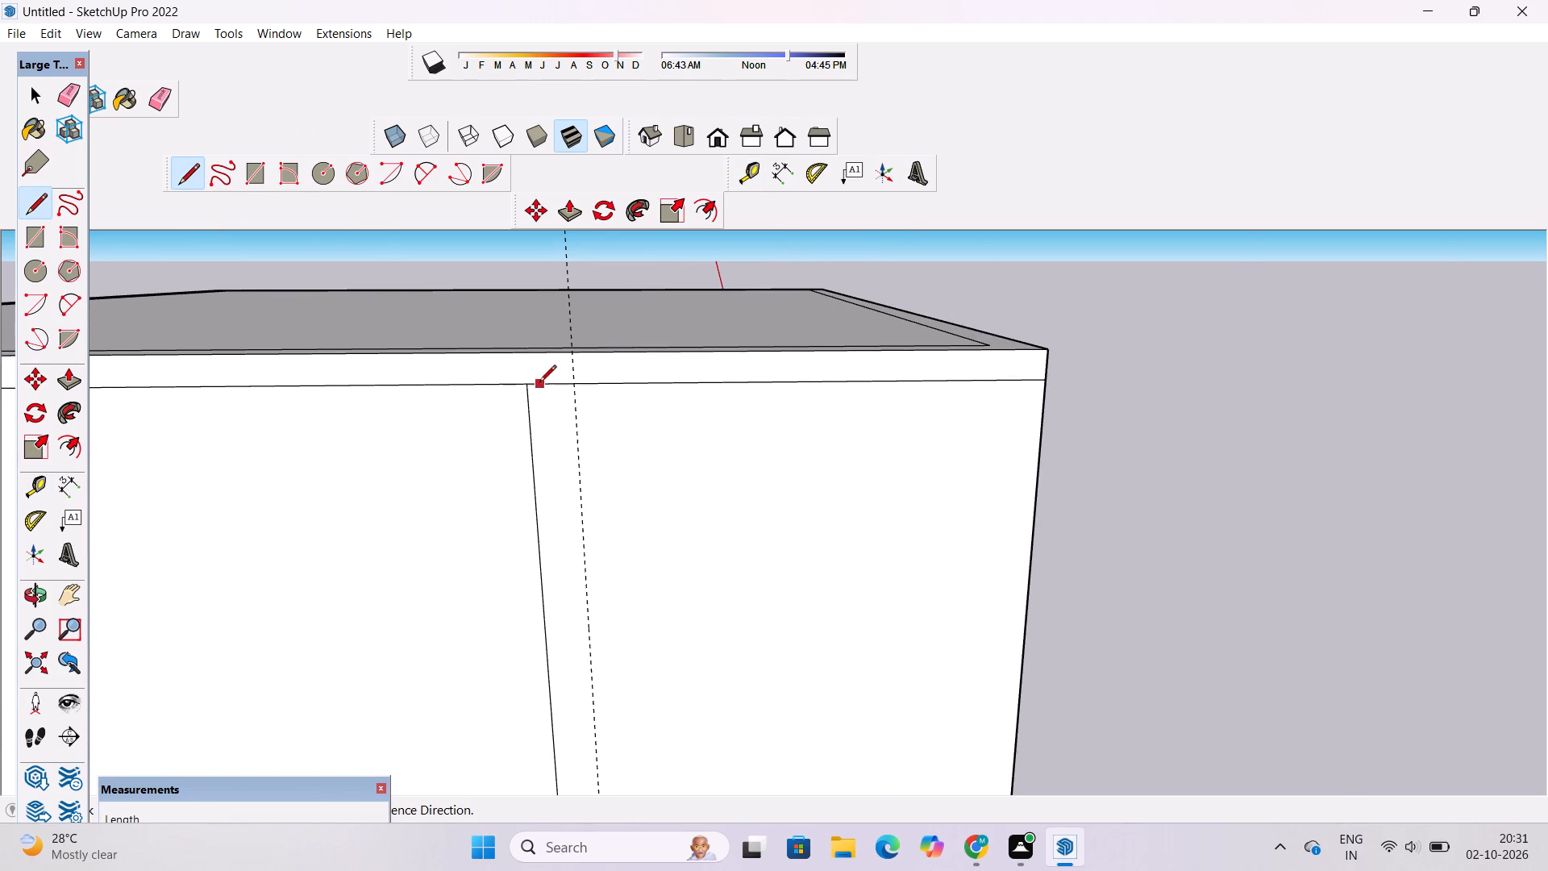
{"action": "left_click", "coordinate": [529, 384]}
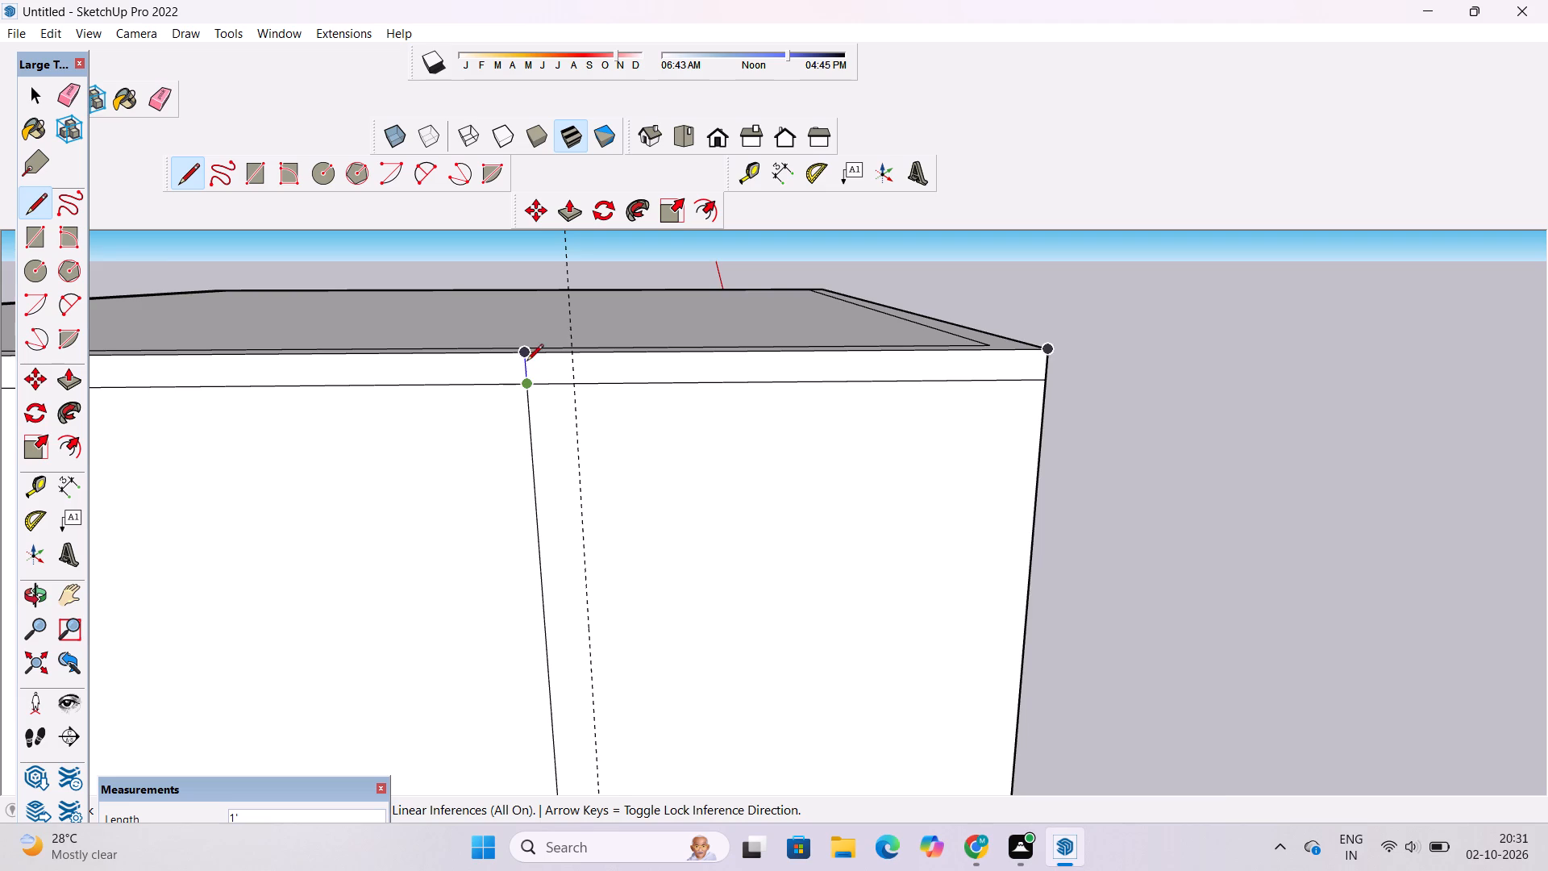
{"action": "scroll", "coordinate": [526, 362], "scroll_direction": "up", "scroll_amount": 9}
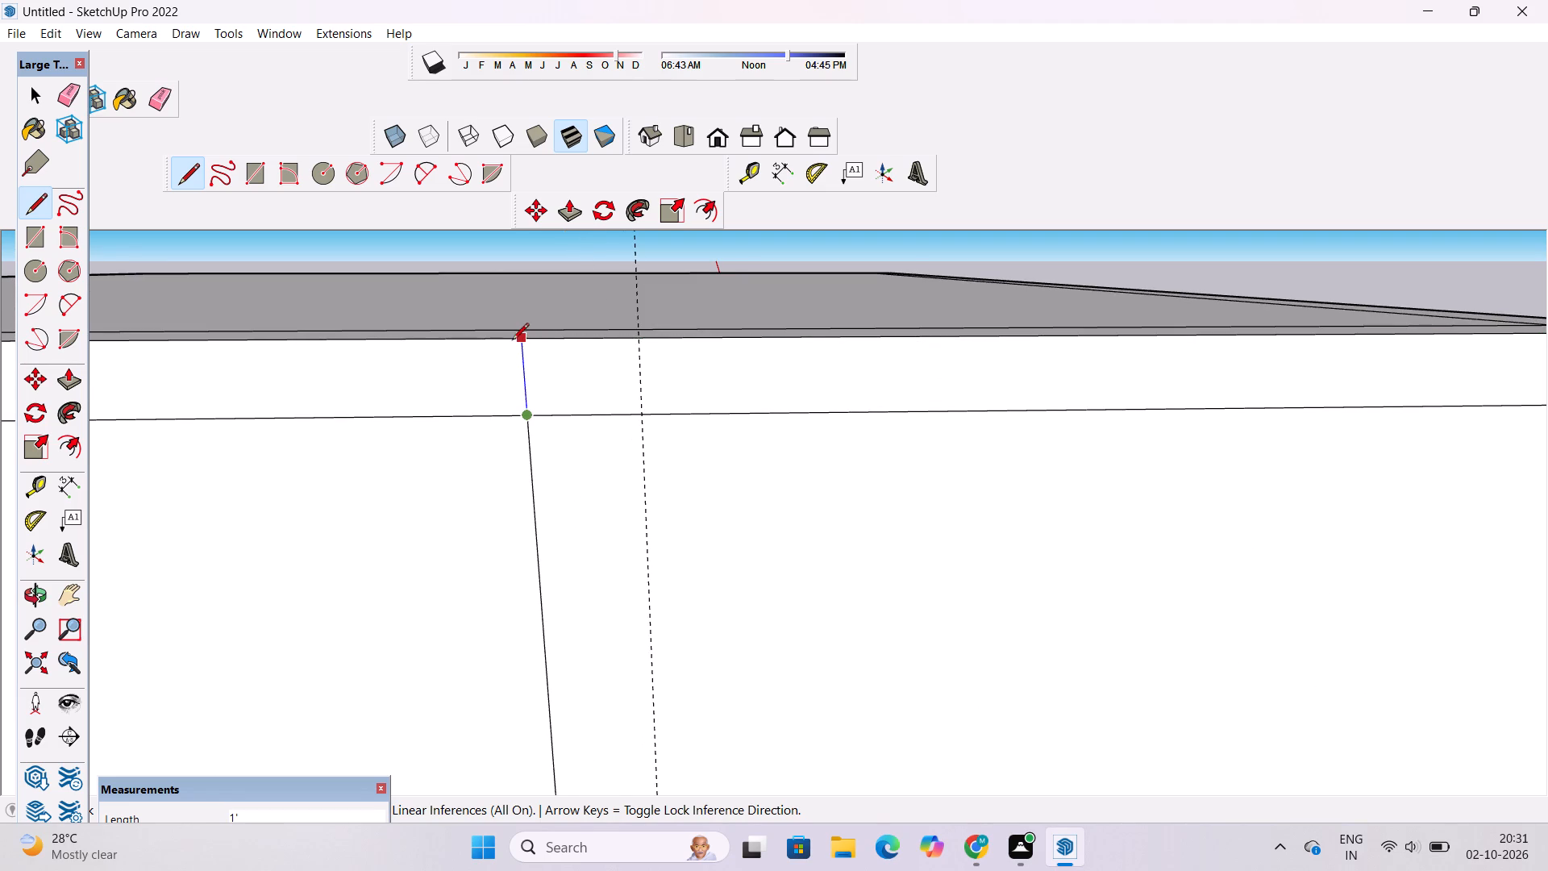
{"action": "left_click", "coordinate": [523, 340]}
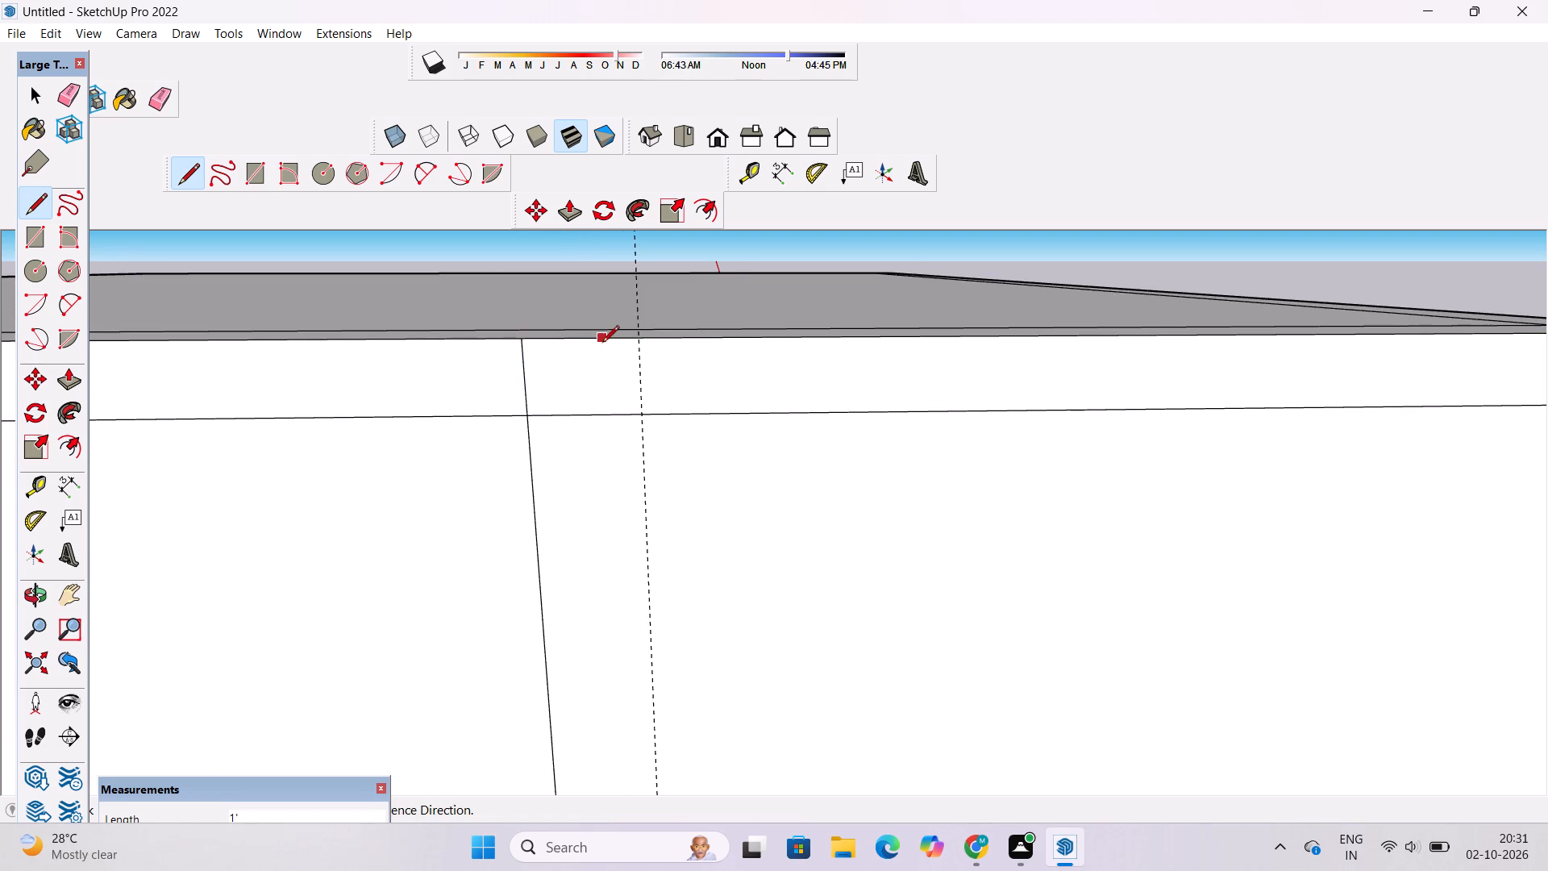
Draw an 18' vertical line along the side wall's guide, from the roof slab's top edge to the parapet line, and erase the leftover guide.
{"action": "left_click", "coordinate": [639, 339]}
{"action": "scroll", "coordinate": [635, 327], "scroll_direction": "down", "scroll_amount": 3}
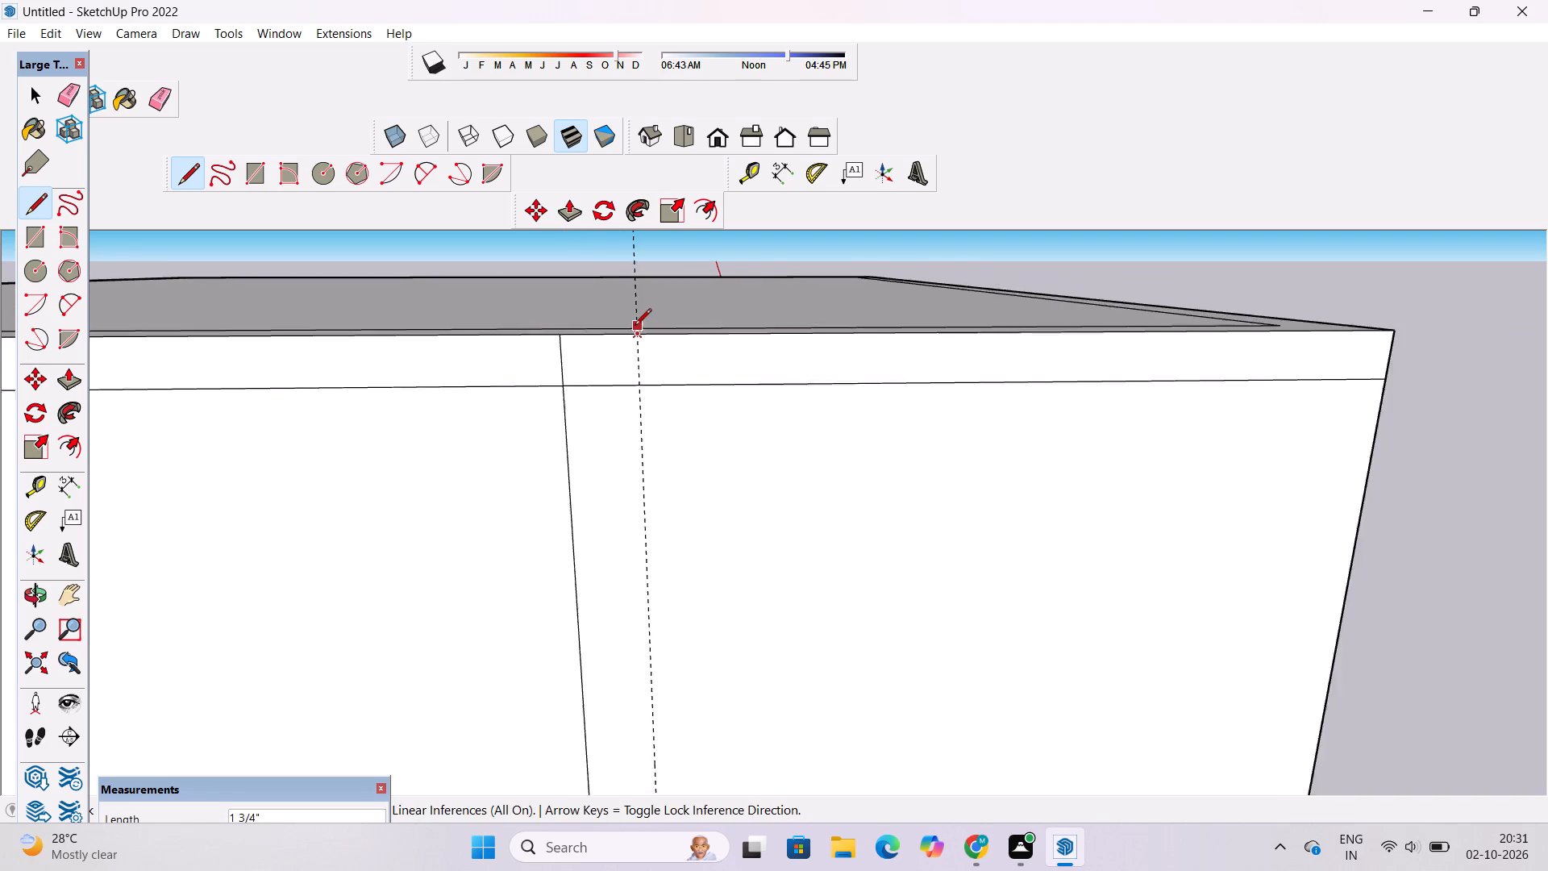
{"action": "scroll", "coordinate": [635, 327], "scroll_direction": "down", "scroll_amount": 15}
{"action": "scroll", "coordinate": [688, 600], "scroll_direction": "up", "scroll_amount": 3}
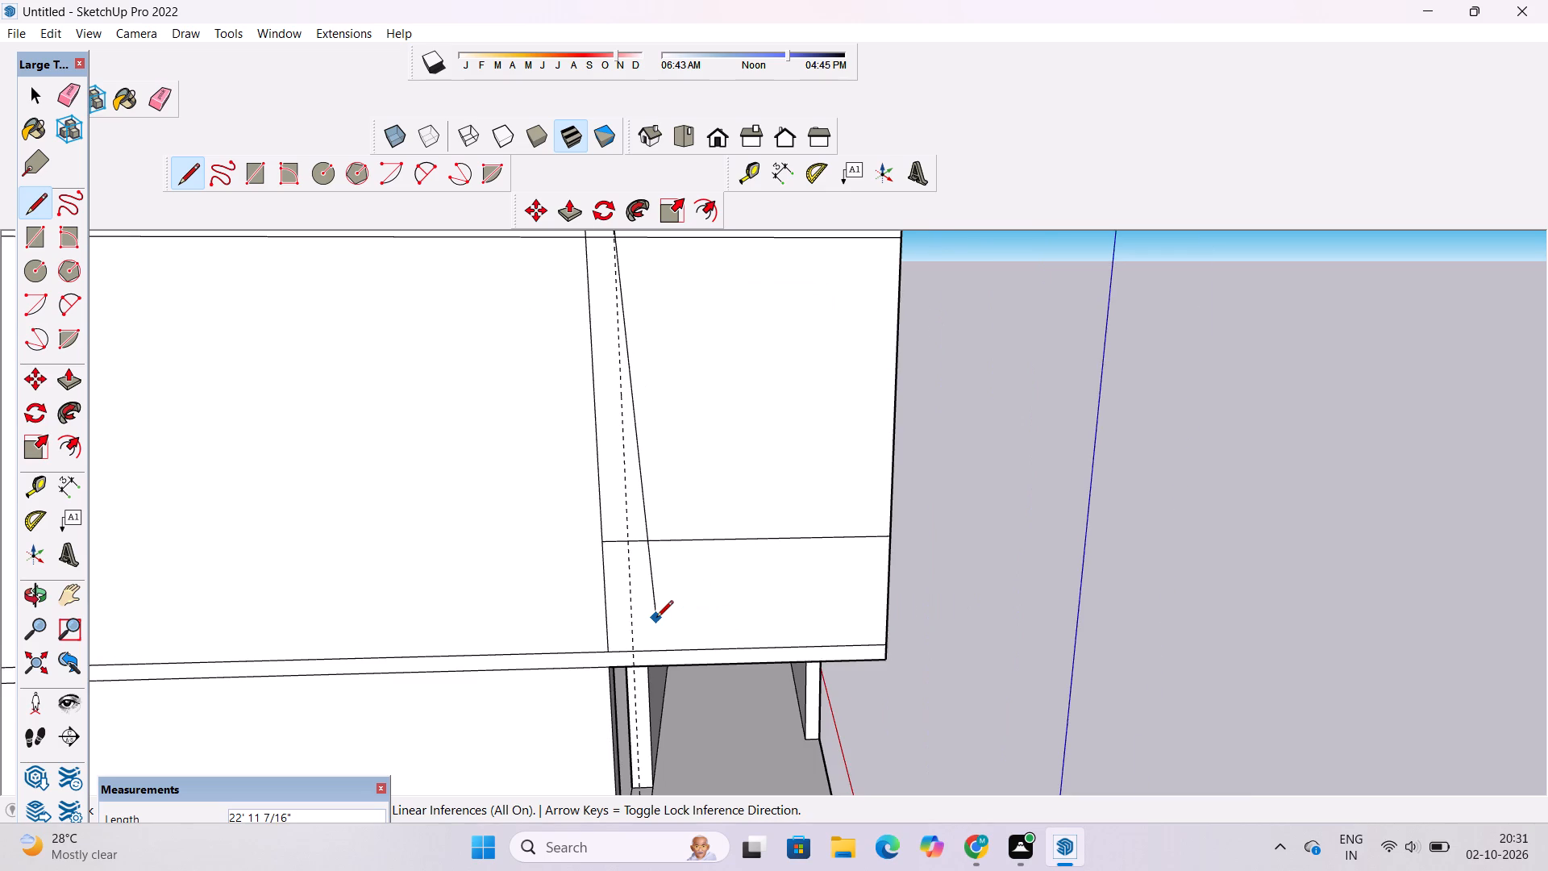
{"action": "scroll", "coordinate": [656, 619], "scroll_direction": "up", "scroll_amount": 4}
{"action": "scroll", "coordinate": [649, 606], "scroll_direction": "down", "scroll_amount": 3}
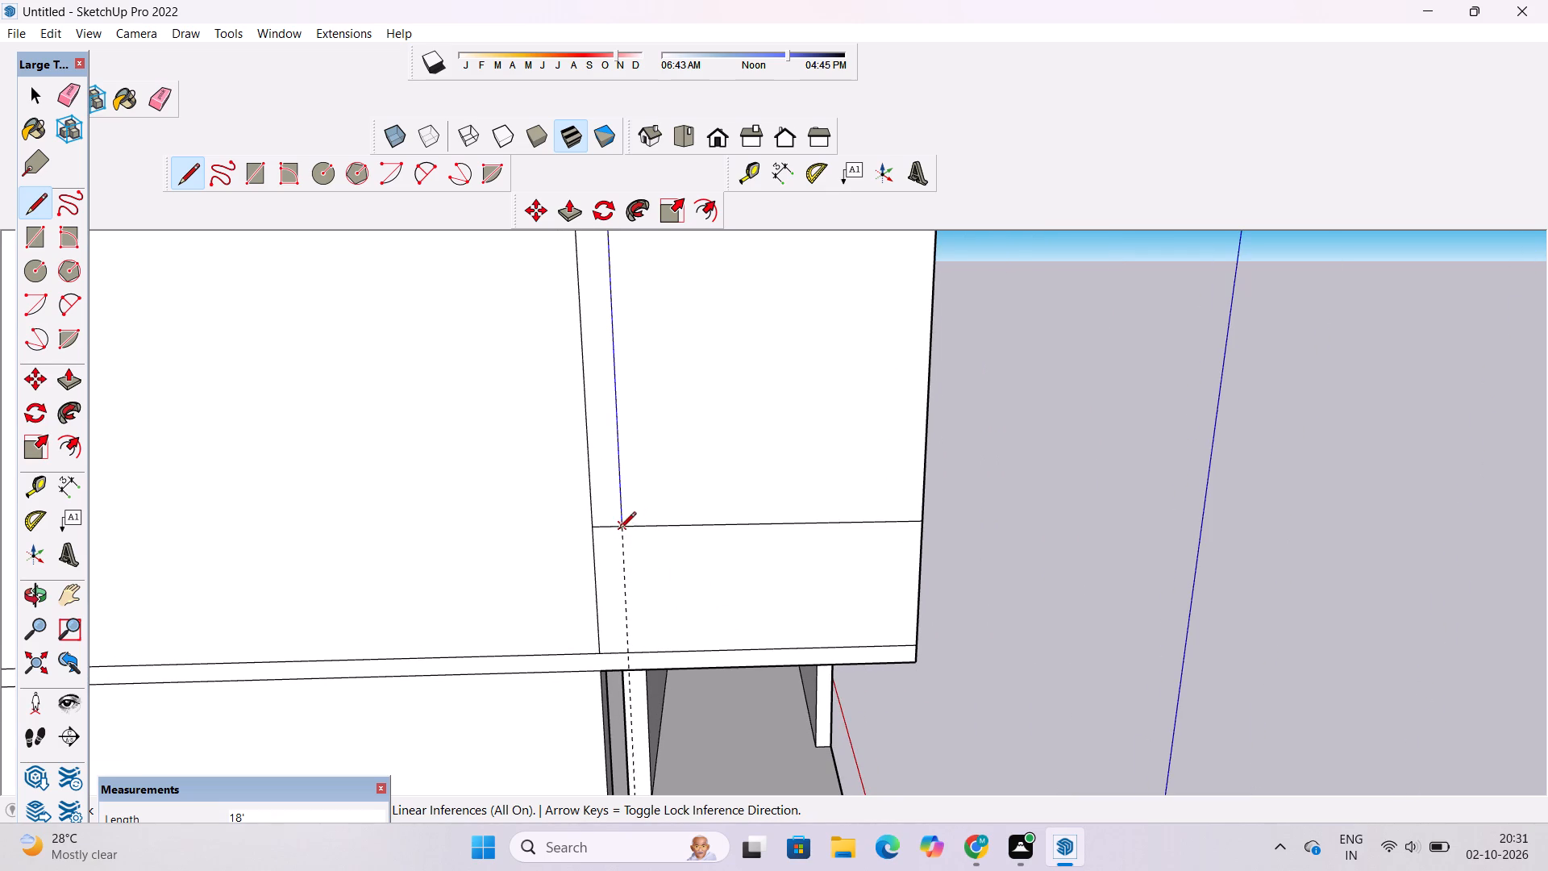
{"action": "left_click", "coordinate": [624, 521]}
{"action": "key", "text": "e"}
{"action": "scroll", "coordinate": [624, 520], "scroll_direction": "down", "scroll_amount": 6}
{"action": "left_click", "coordinate": [626, 551]}
Place a vertical guide on the inner face of the balcony's side wall, 1.5' toward the front from its back corner edge.
{"action": "key", "text": "o"}
{"action": "scroll", "coordinate": [626, 551], "scroll_direction": "down", "scroll_amount": 7}
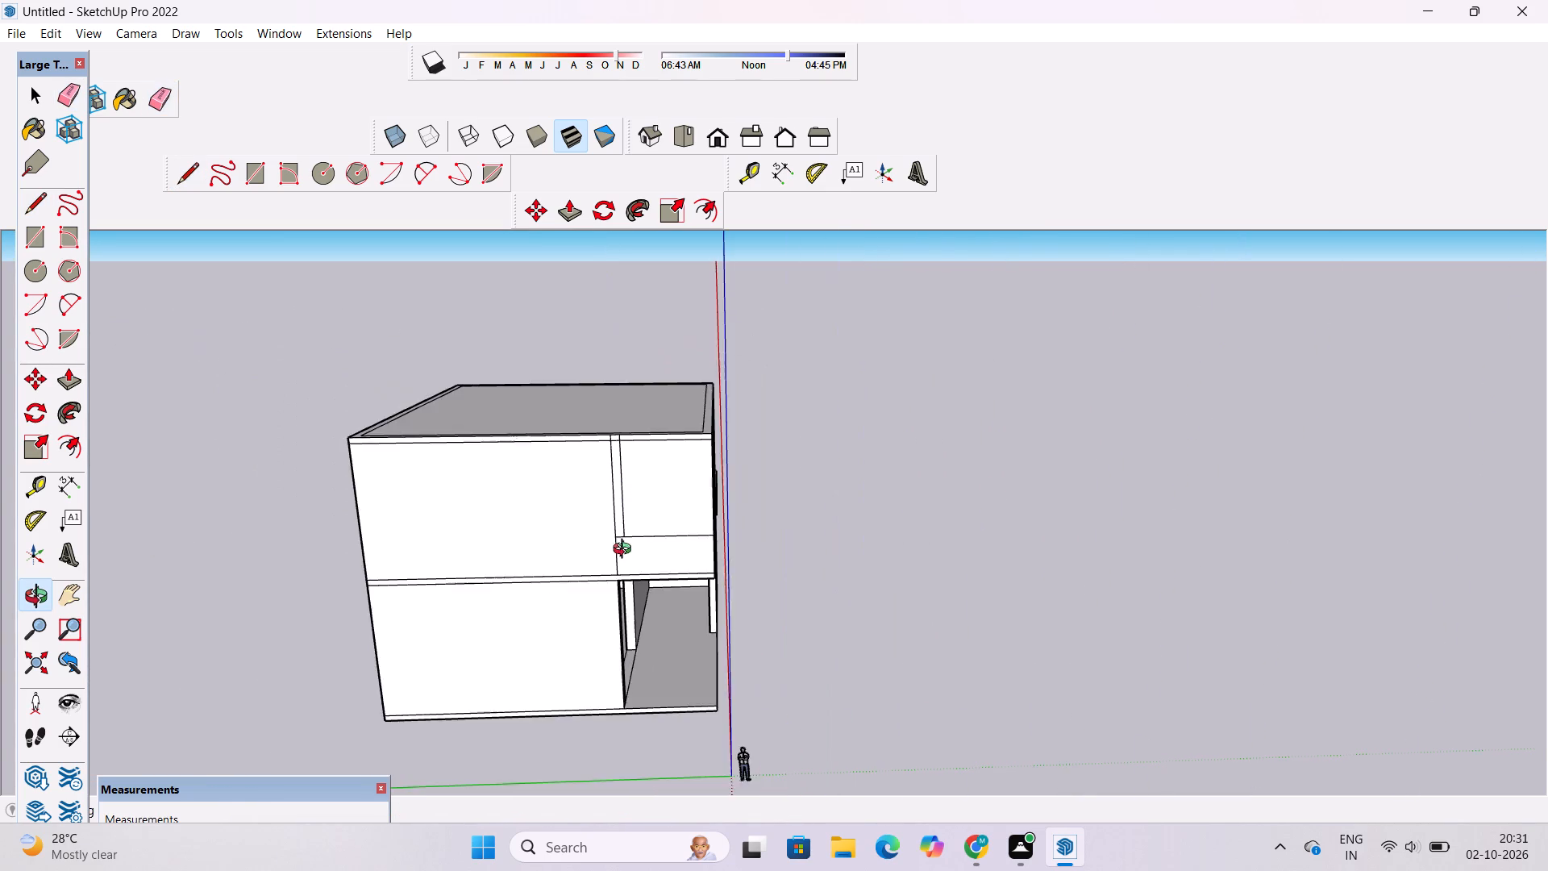
{"action": "left_click_drag", "start_coordinate": [998, 488], "coordinate": [691, 508]}
{"action": "scroll", "coordinate": [634, 508], "scroll_direction": "up", "scroll_amount": 4}
{"action": "left_click_drag", "start_coordinate": [685, 493], "coordinate": [472, 506]}
{"action": "scroll", "coordinate": [540, 431], "scroll_direction": "up", "scroll_amount": 13}
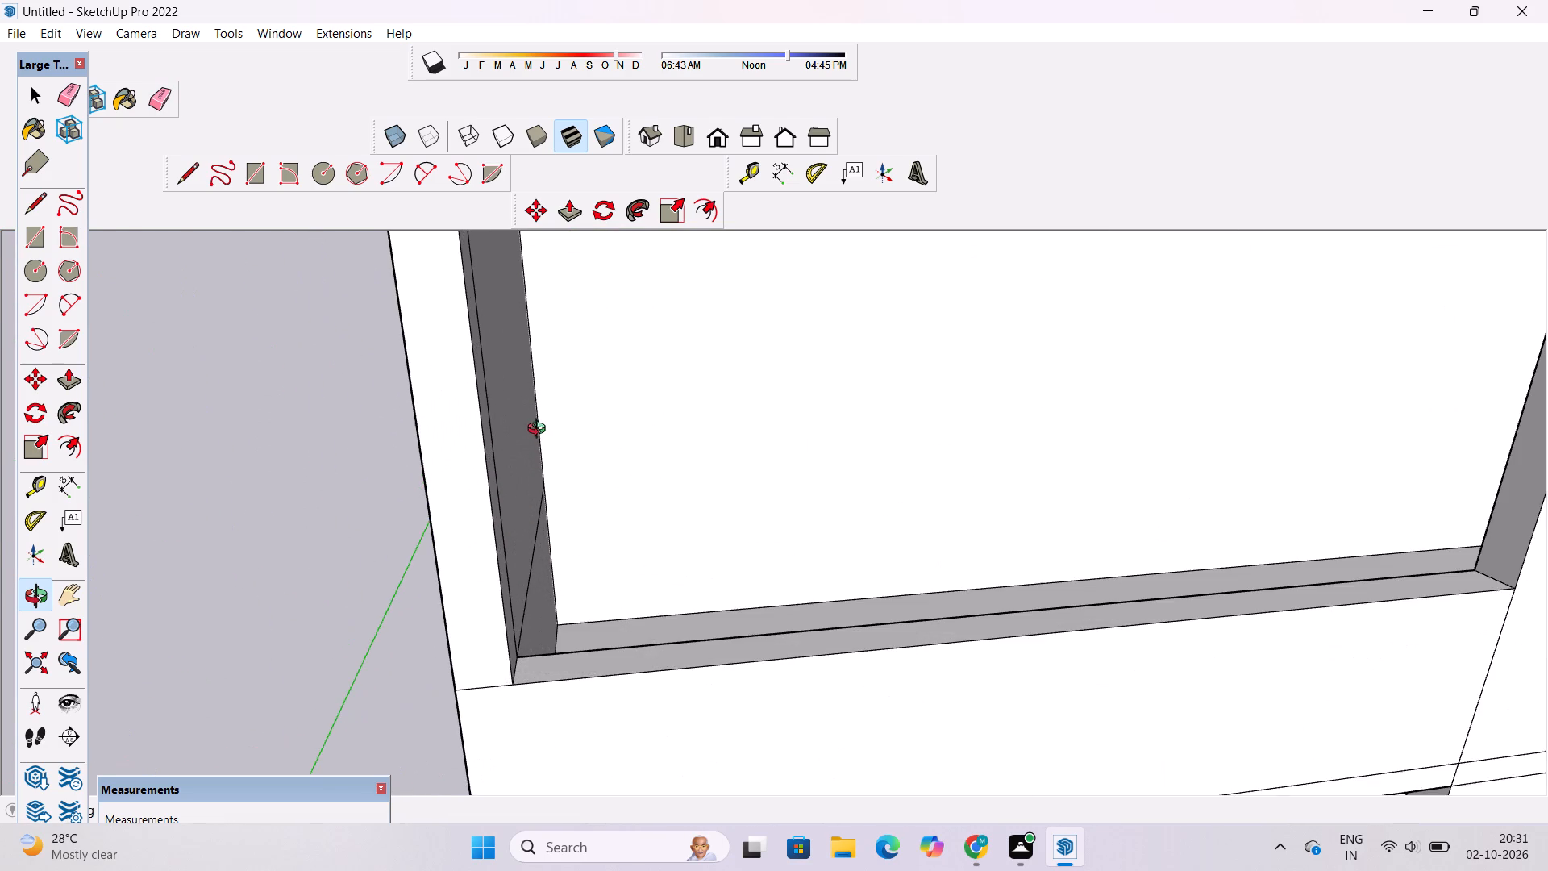
{"action": "left_click", "coordinate": [551, 417]}
{"action": "left_click_drag", "start_coordinate": [545, 410], "coordinate": [543, 465], "text": "shift"}
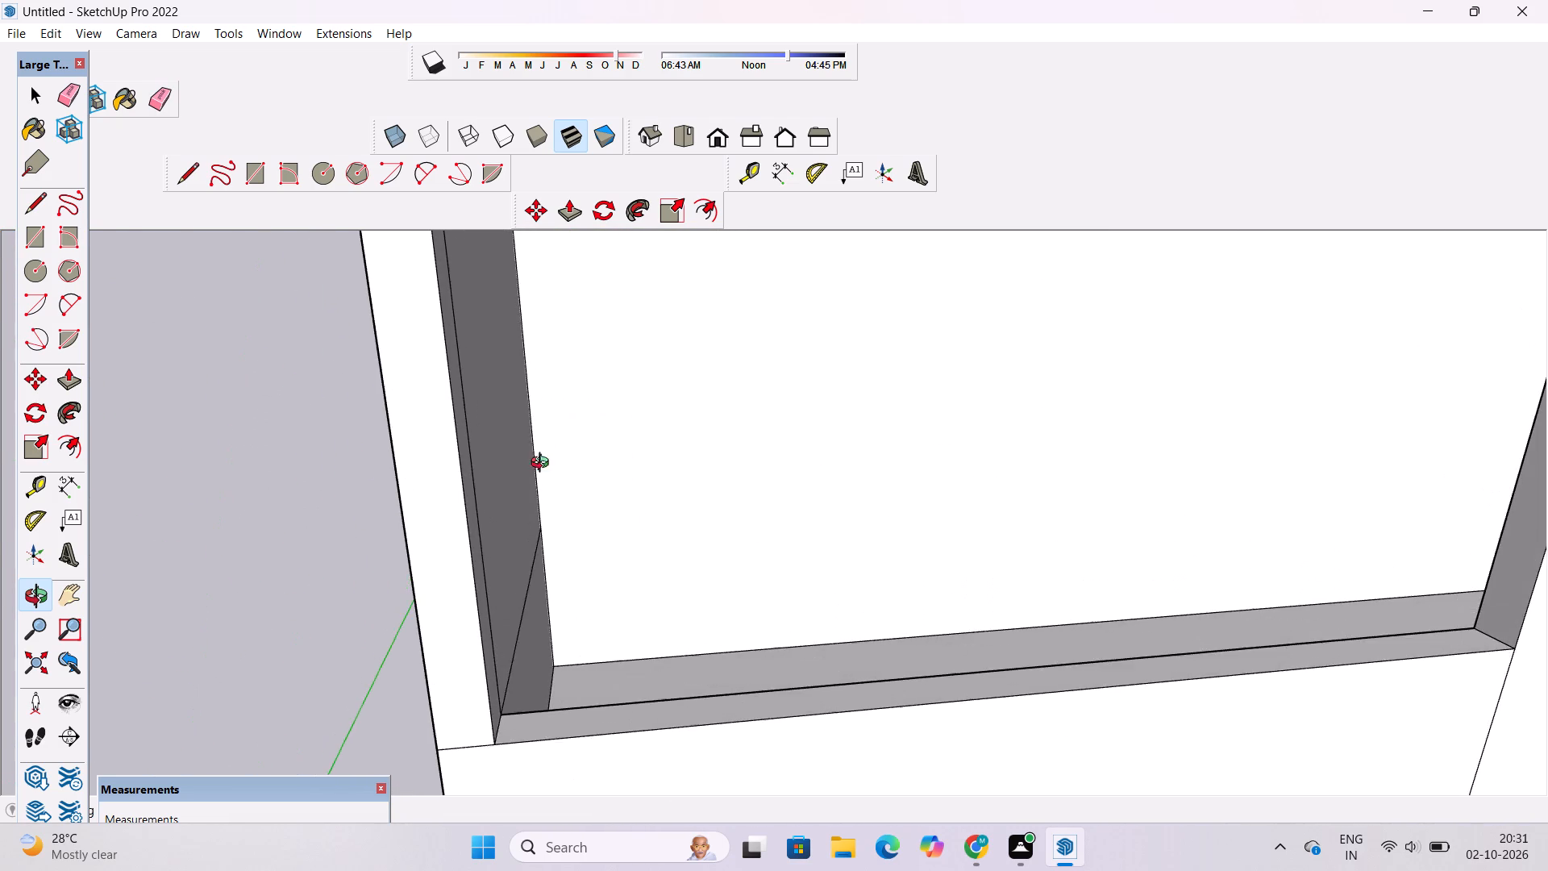
{"action": "left_click_drag", "start_coordinate": [543, 465], "coordinate": [474, 454], "text": "shift"}
{"action": "scroll", "coordinate": [466, 443], "scroll_direction": "down", "scroll_amount": 5}
{"action": "left_click_drag", "start_coordinate": [525, 430], "coordinate": [585, 537], "text": "shift"}
{"action": "left_click_drag", "start_coordinate": [568, 527], "coordinate": [537, 477]}
{"action": "scroll", "coordinate": [534, 468], "scroll_direction": "up", "scroll_amount": 3}
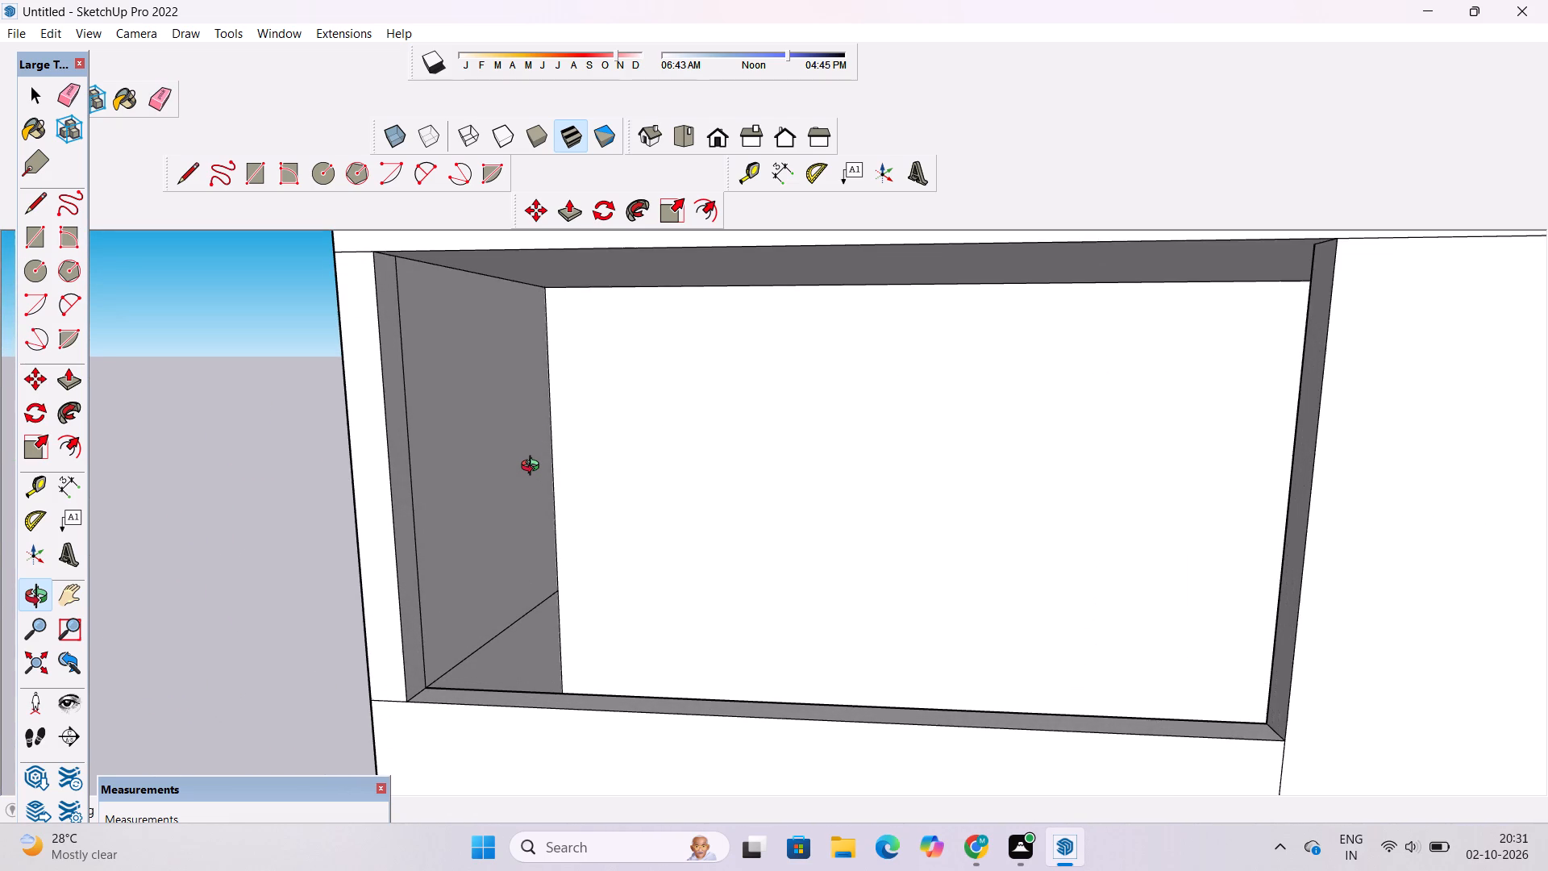
{"action": "key", "text": "t"}
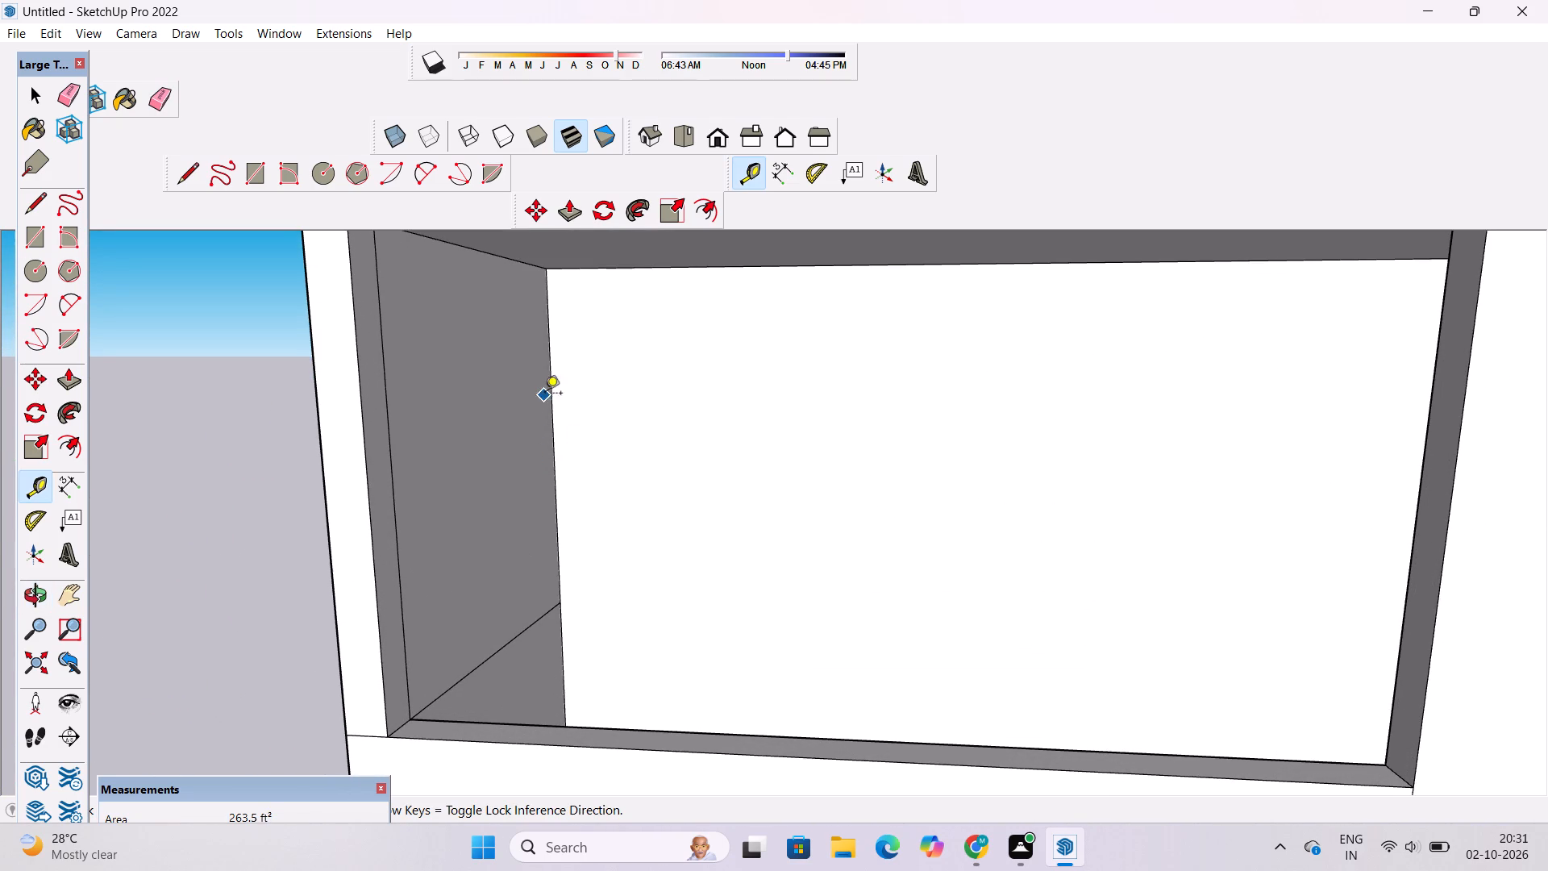
{"action": "left_click", "coordinate": [553, 440]}
{"action": "type", "text": "1.5'"}
{"action": "key", "text": "Return"}
Draw a 17' line along the inner-face guide between the parapet line and the slab underside, and erase the leftover guide.
{"action": "key", "text": "l"}
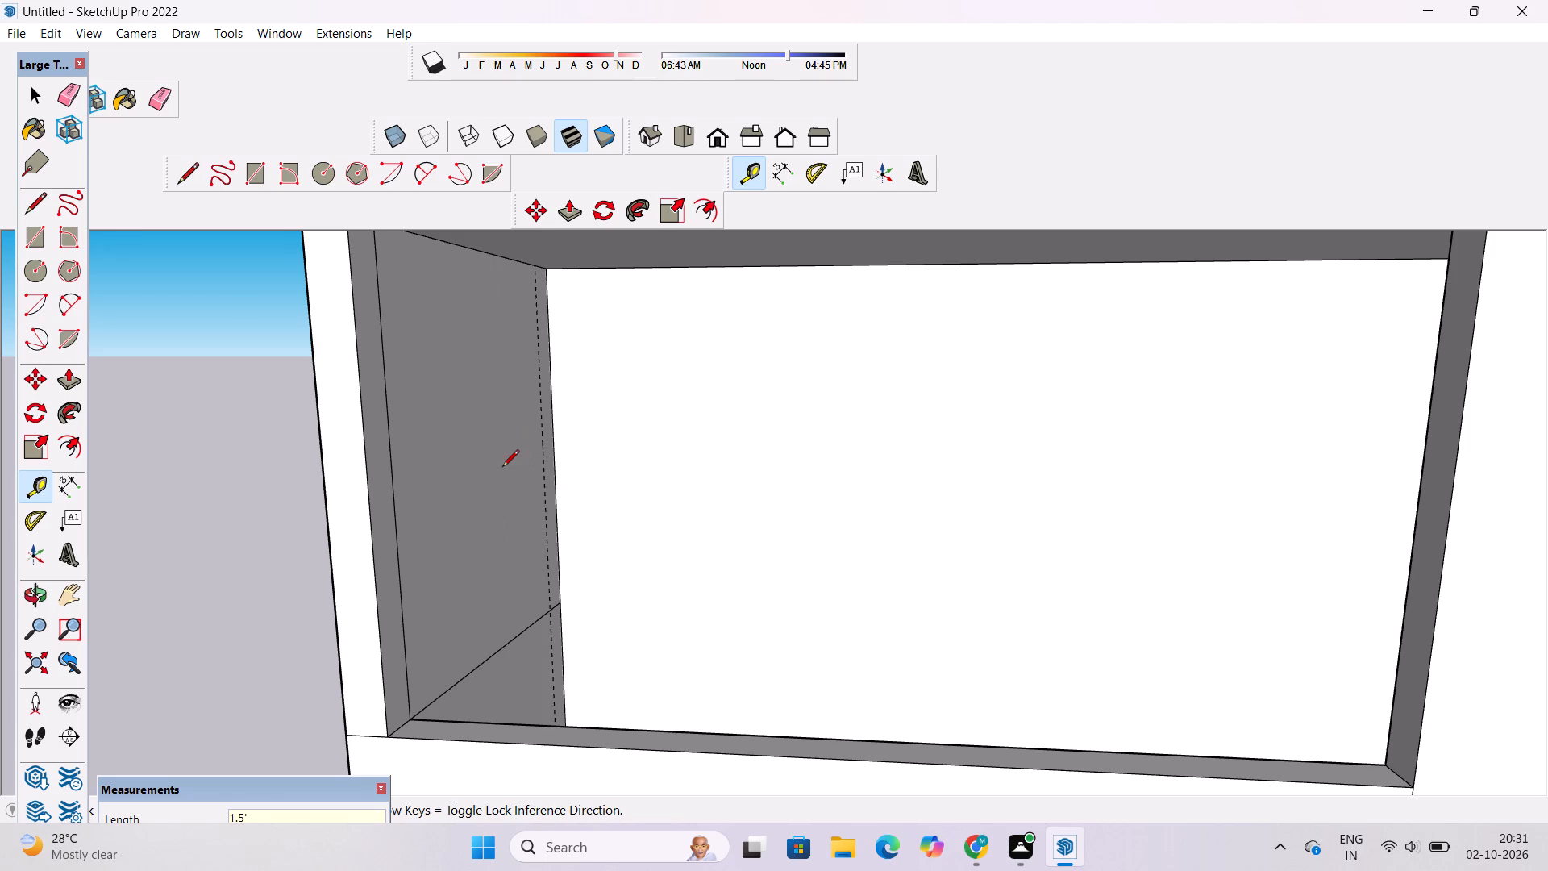
{"action": "left_click", "coordinate": [535, 271]}
{"action": "key", "text": "space"}
{"action": "type", "text": "l"}
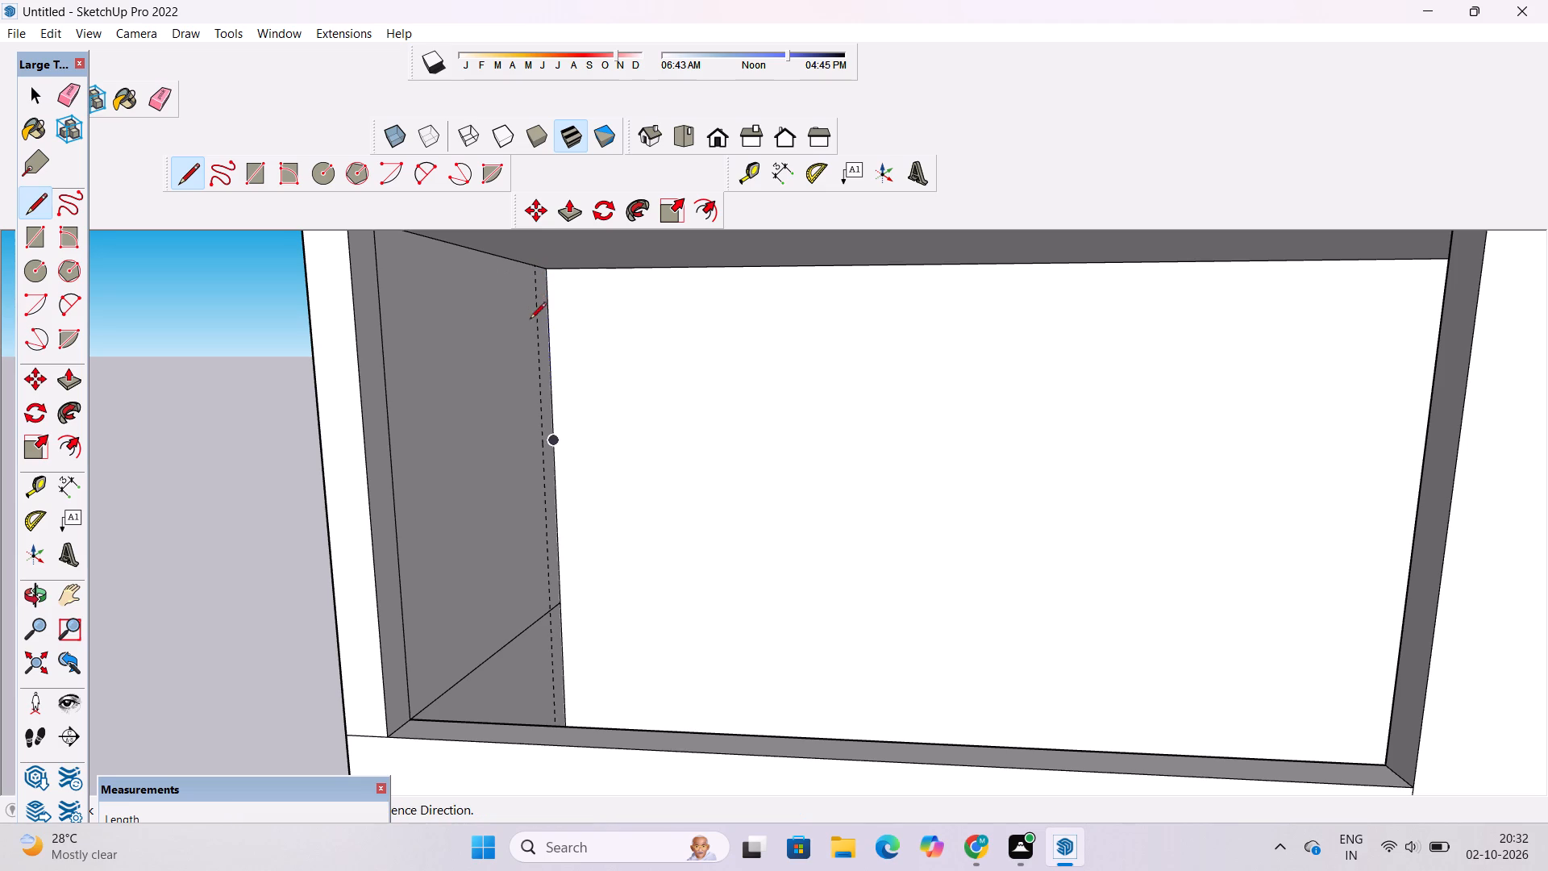
{"action": "scroll", "coordinate": [553, 606], "scroll_direction": "up", "scroll_amount": 9}
{"action": "left_click", "coordinate": [546, 616]}
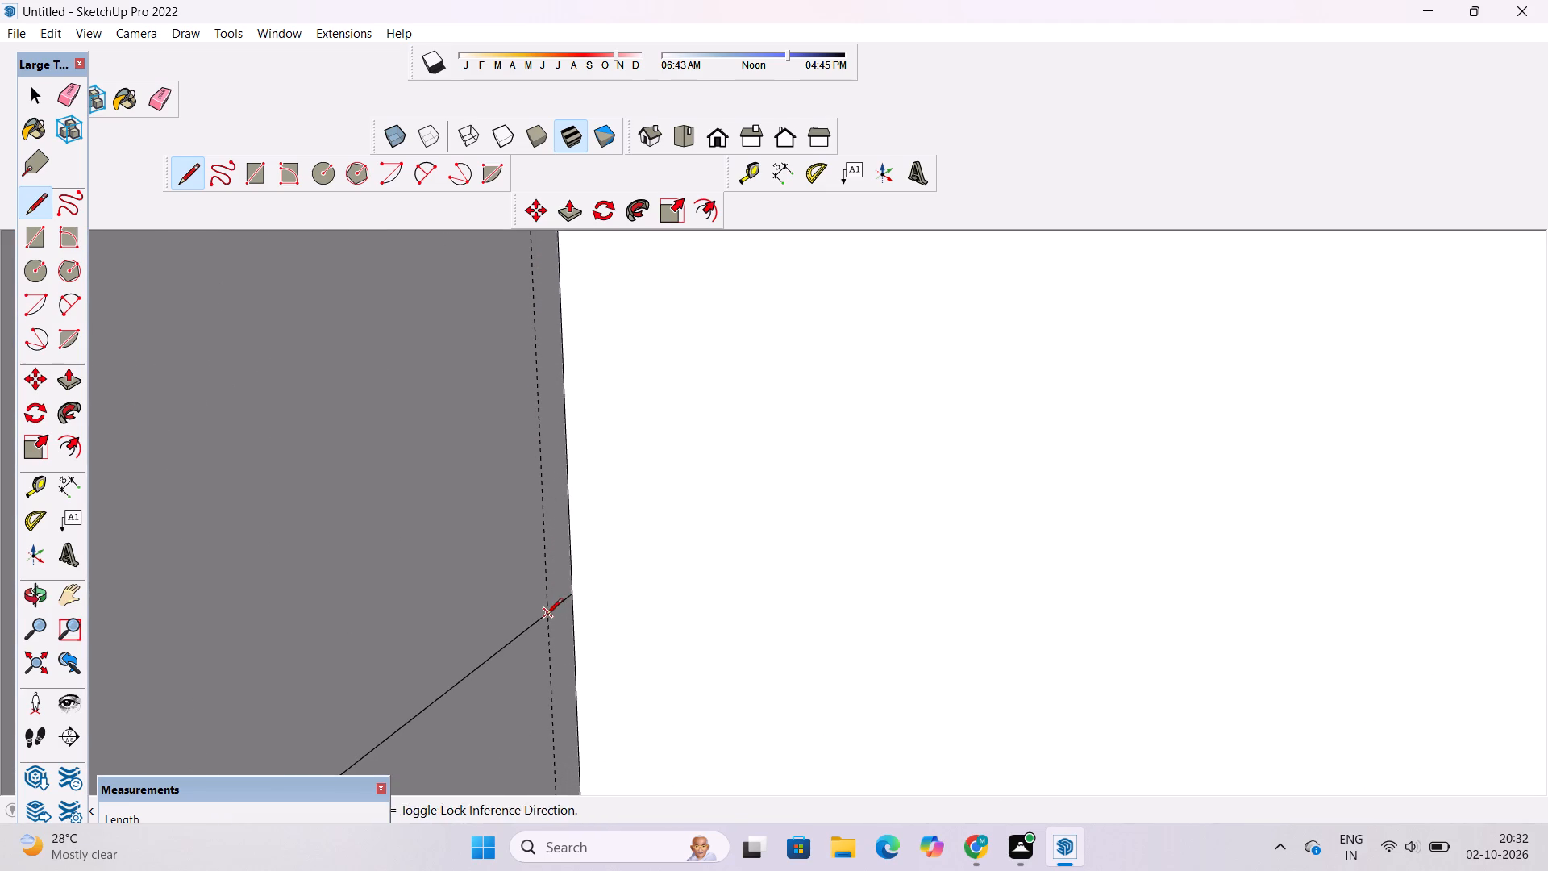
{"action": "scroll", "coordinate": [546, 613], "scroll_direction": "down", "scroll_amount": 10}
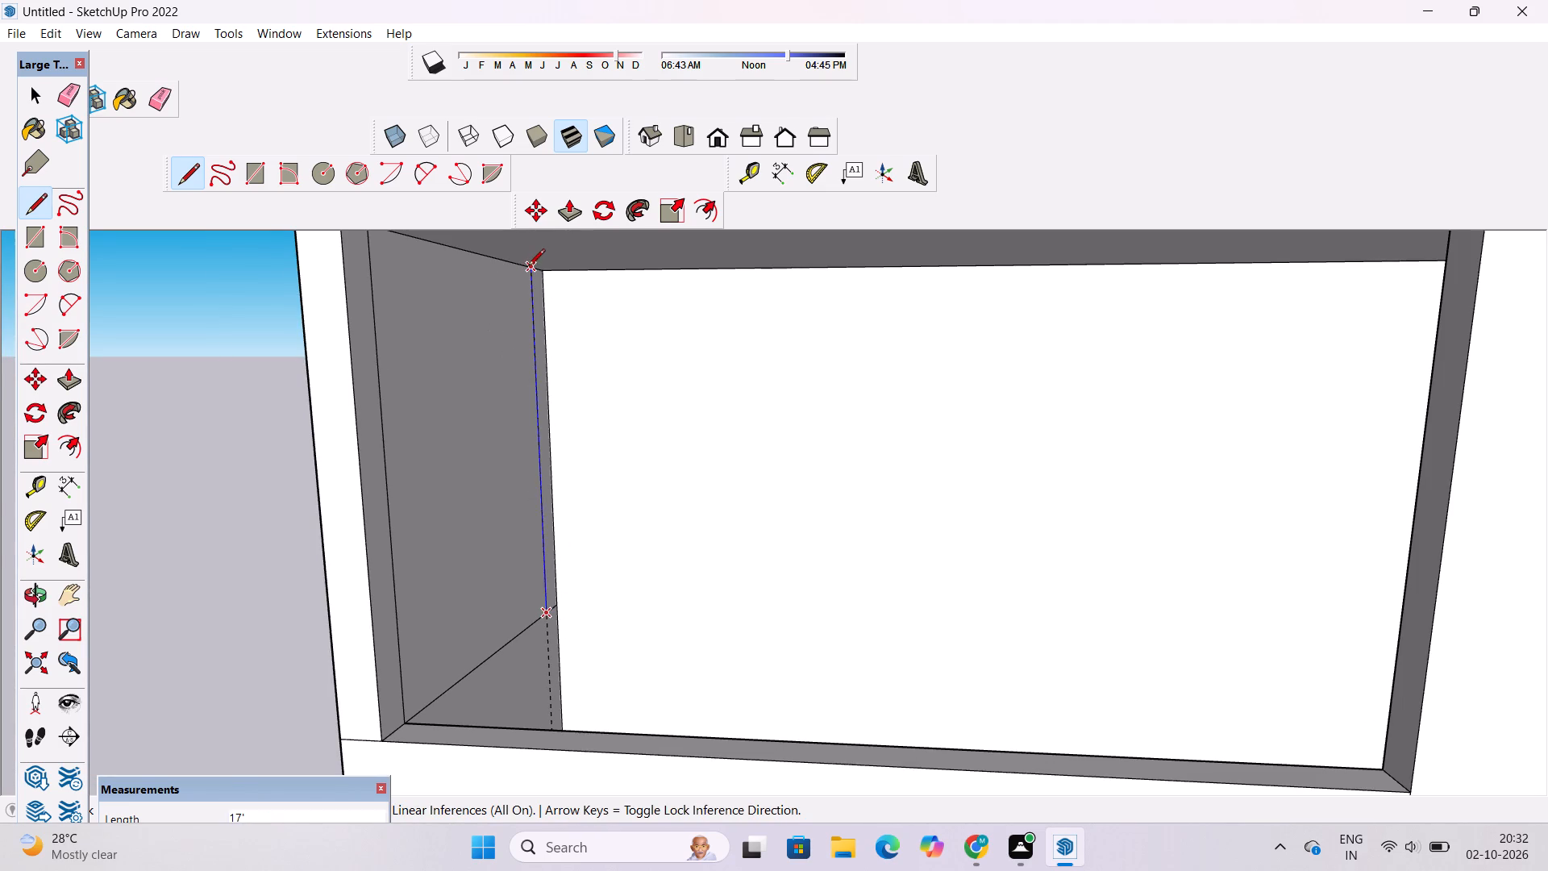
{"action": "scroll", "coordinate": [528, 267], "scroll_direction": "up", "scroll_amount": 5}
{"action": "left_click", "coordinate": [529, 267]}
{"action": "scroll", "coordinate": [510, 318], "scroll_direction": "down", "scroll_amount": 5}
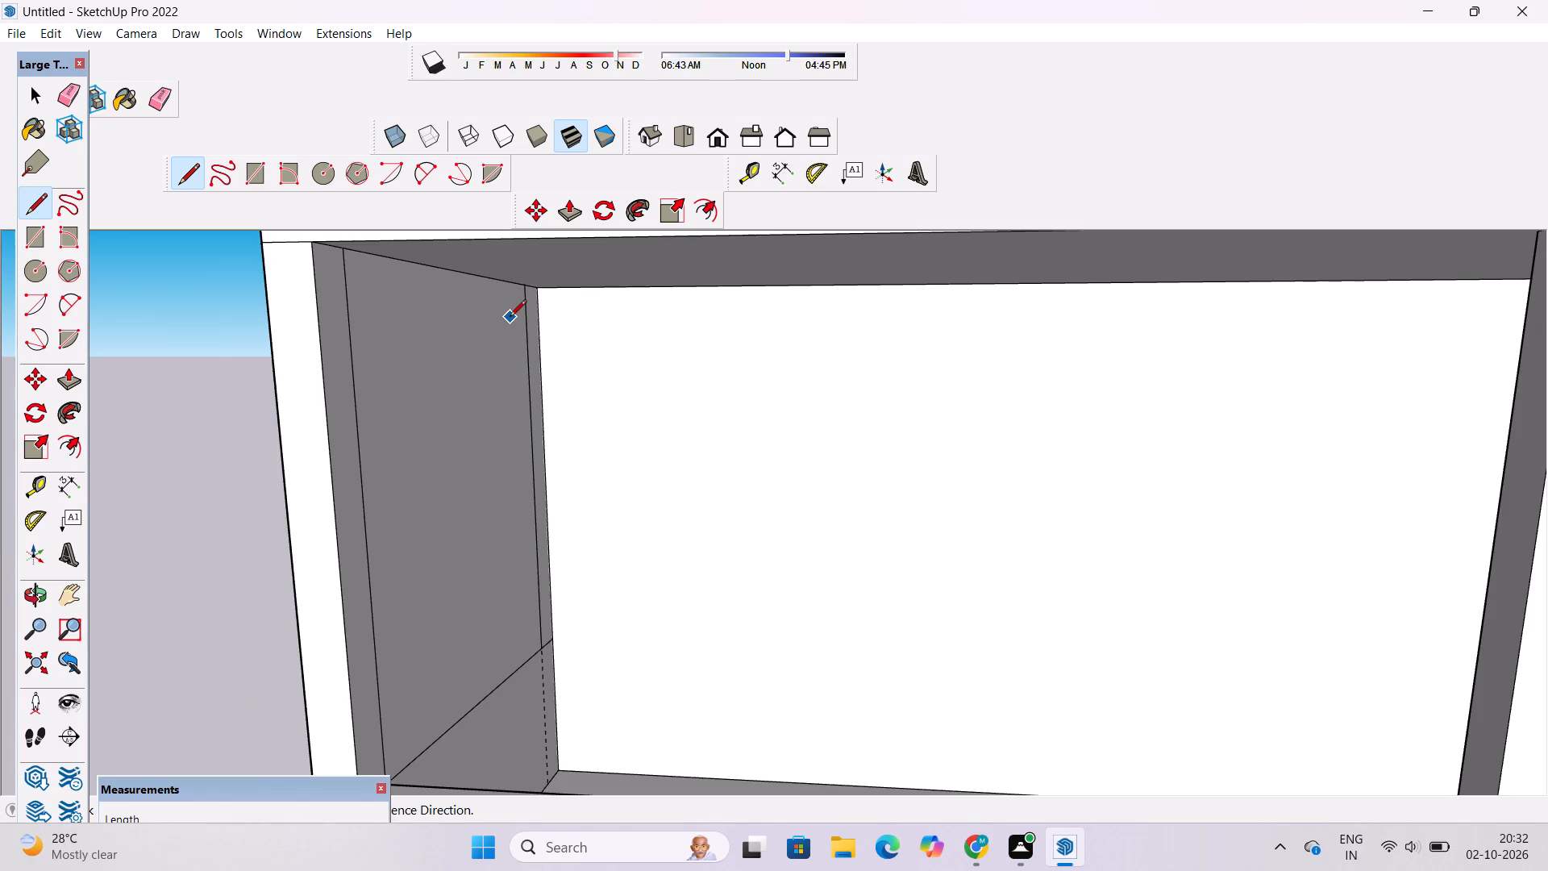
{"action": "key", "text": "space"}
{"action": "type", "text": "e"}
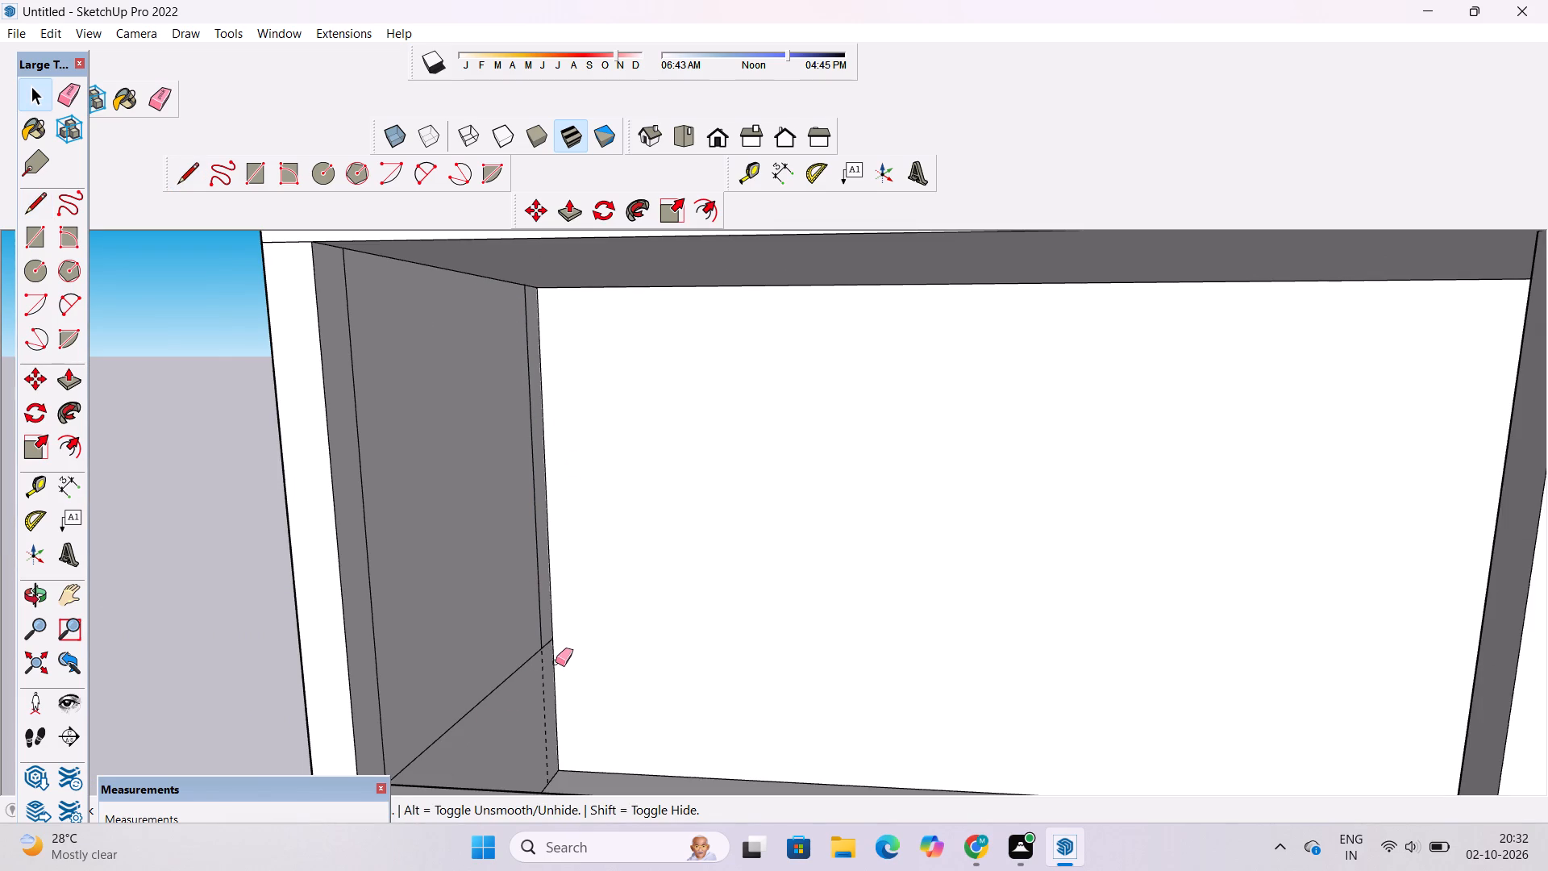
{"action": "left_click", "coordinate": [547, 715]}
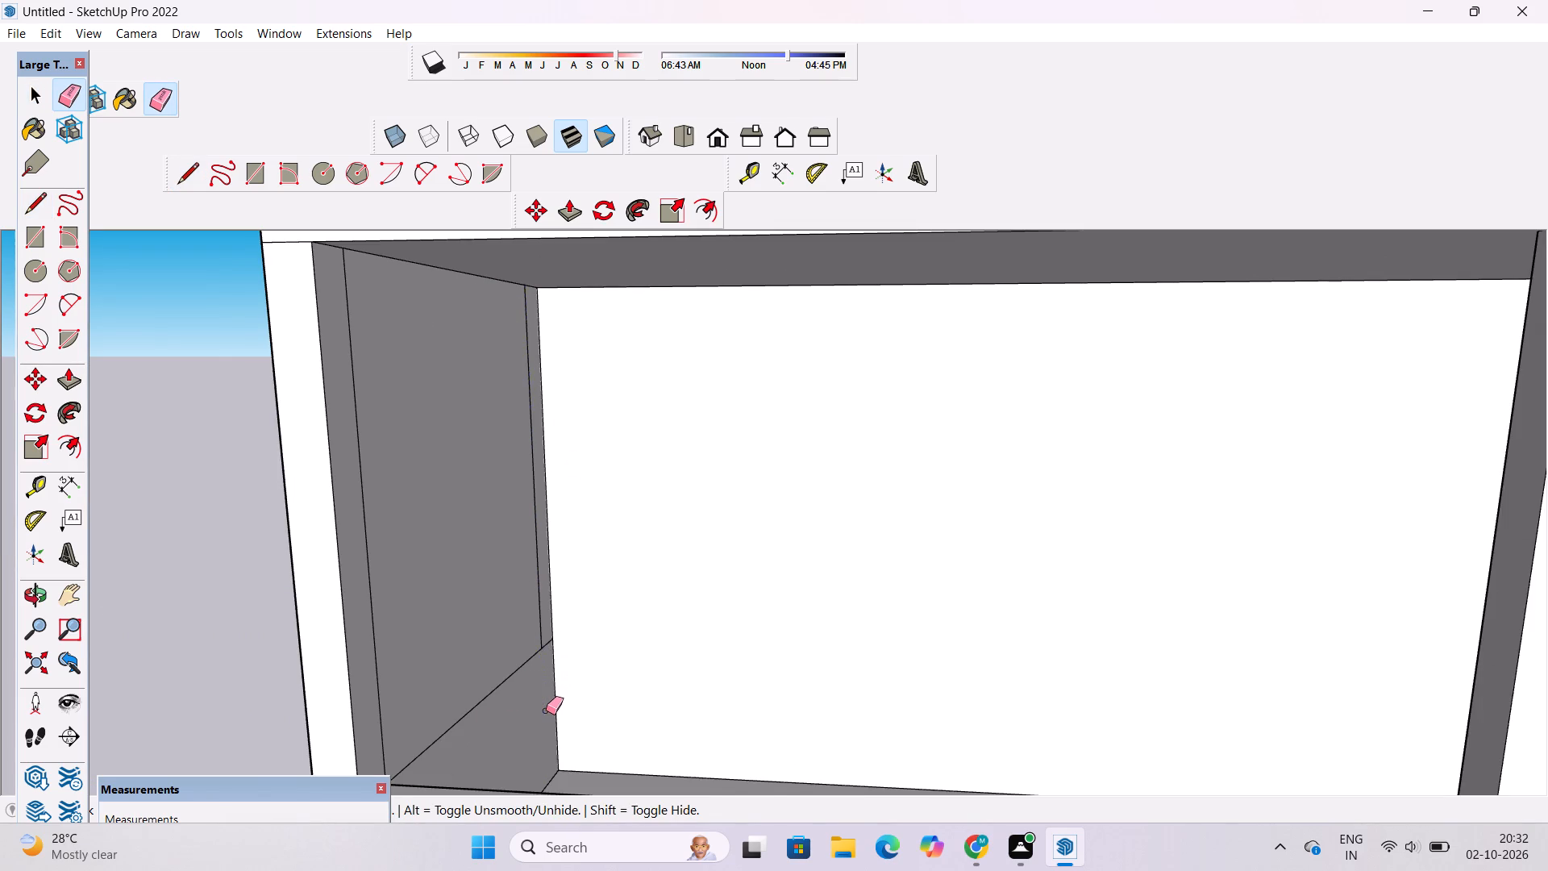
Examine the inner face of the balcony's side wall and the slab underside from several angles.
{"action": "scroll", "coordinate": [546, 711], "scroll_direction": "down", "scroll_amount": 3}
{"action": "key", "text": "space"}
{"action": "scroll", "coordinate": [546, 711], "scroll_direction": "up", "scroll_amount": 3}
{"action": "key", "text": "o"}
{"action": "scroll", "coordinate": [537, 665], "scroll_direction": "up", "scroll_amount": 1}
{"action": "left_click_drag", "start_coordinate": [535, 639], "coordinate": [550, 681], "text": "shift"}
{"action": "scroll", "coordinate": [550, 681], "scroll_direction": "down", "scroll_amount": 4}
{"action": "left_click", "coordinate": [550, 680], "text": "shift"}
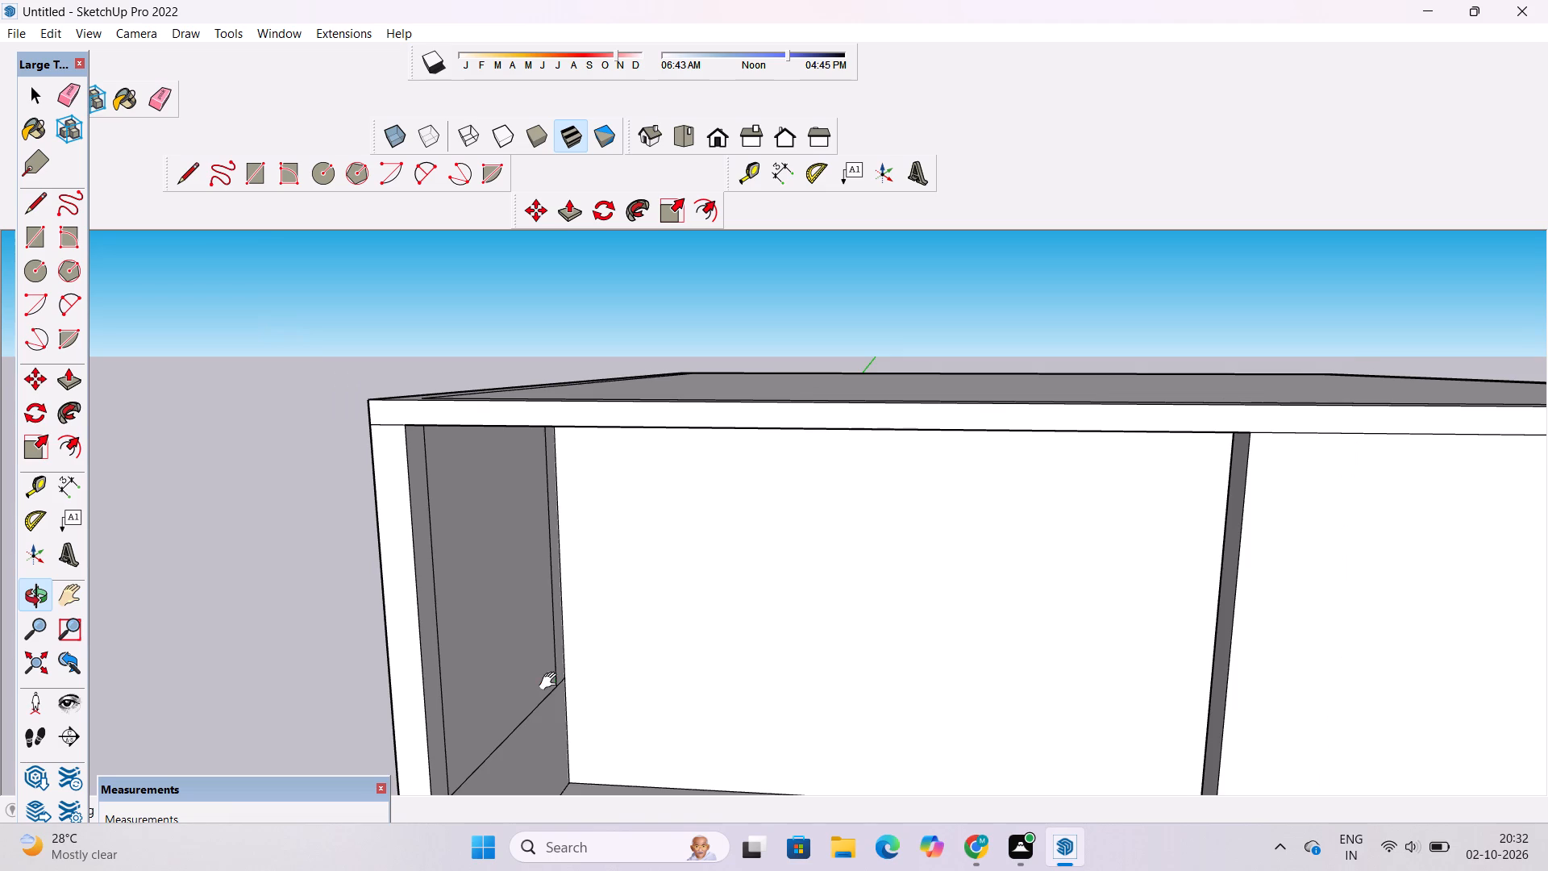
{"action": "left_click_drag", "start_coordinate": [551, 681], "coordinate": [565, 716], "text": "shift"}
{"action": "left_click_drag", "start_coordinate": [556, 702], "coordinate": [547, 597]}
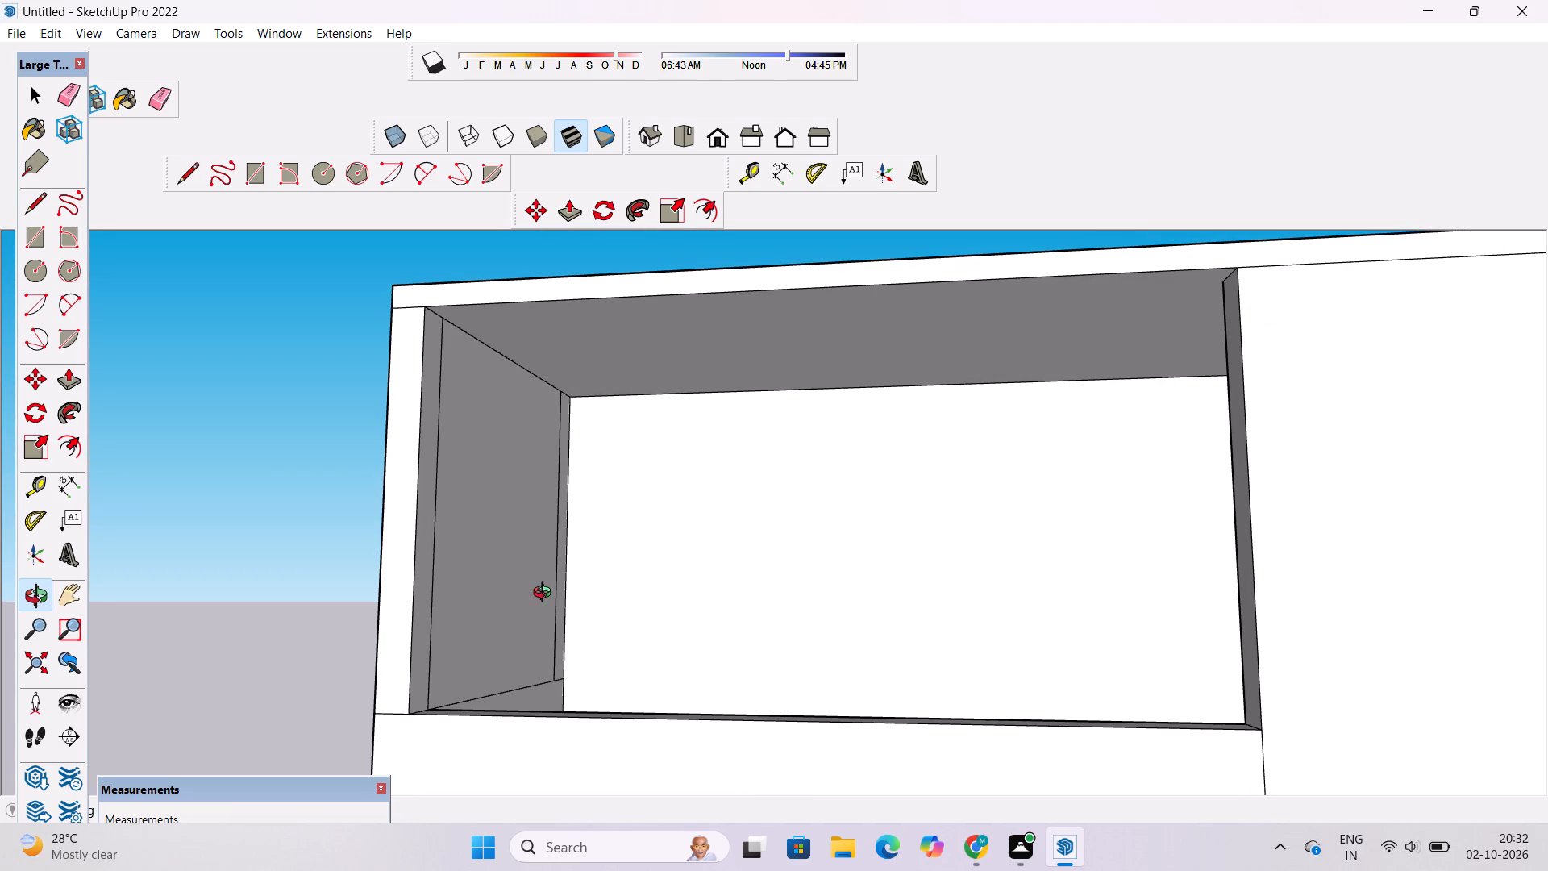
{"action": "scroll", "coordinate": [546, 594], "scroll_direction": "down", "scroll_amount": 4}
{"action": "left_click_drag", "start_coordinate": [547, 596], "coordinate": [584, 678]}
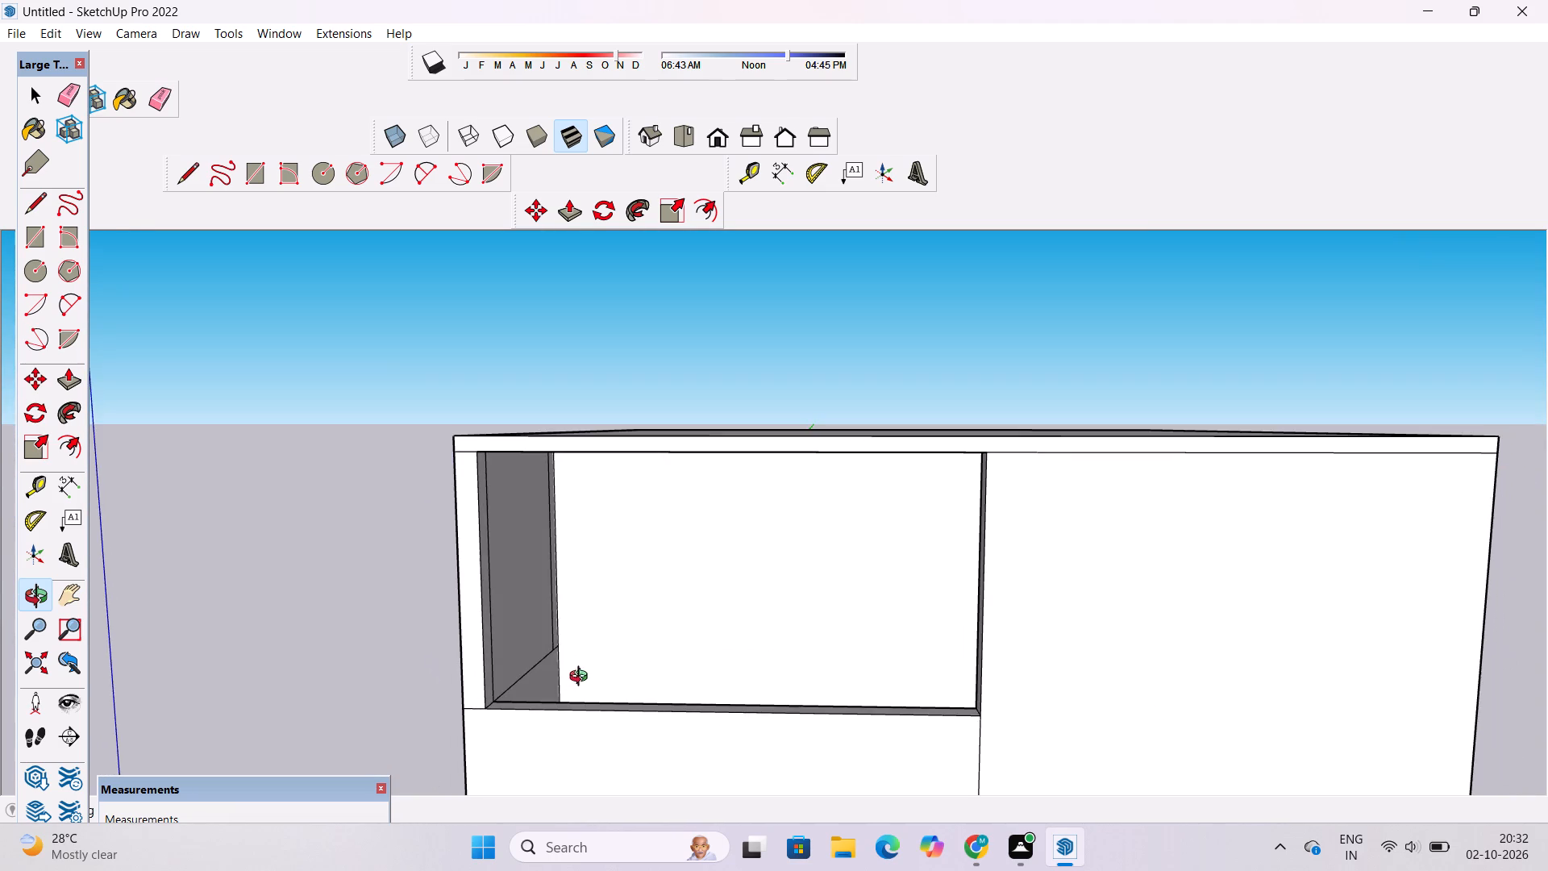
{"action": "left_click_drag", "start_coordinate": [577, 674], "coordinate": [572, 631]}
{"action": "scroll", "coordinate": [517, 621], "scroll_direction": "up", "scroll_amount": 3}
{"action": "left_click_drag", "start_coordinate": [517, 621], "coordinate": [502, 661]}
{"action": "left_click_drag", "start_coordinate": [506, 642], "coordinate": [521, 681], "text": "shift"}
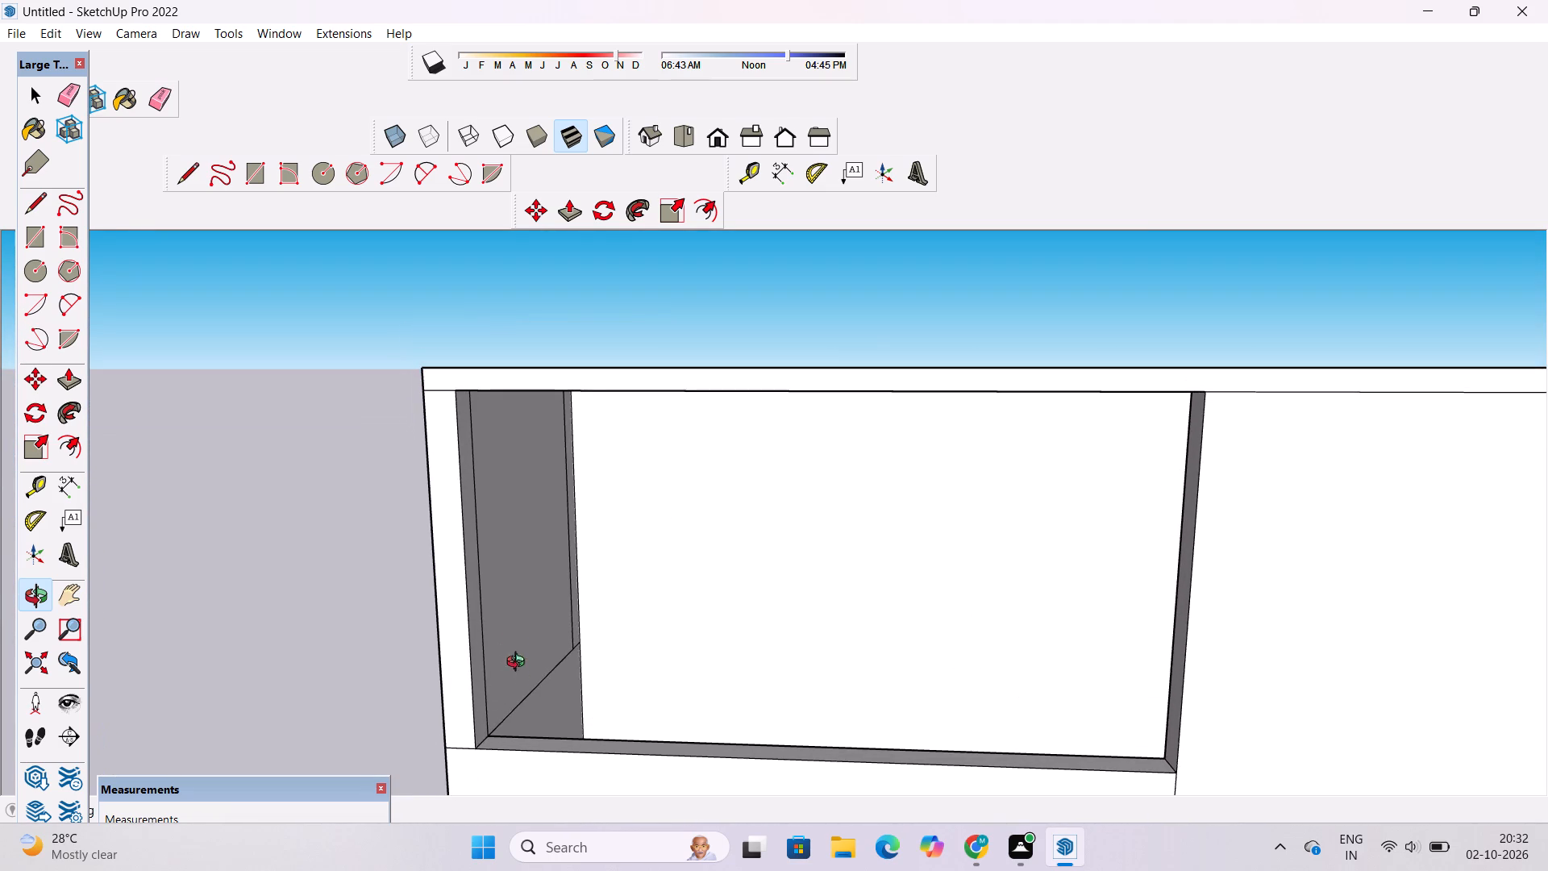
{"action": "scroll", "coordinate": [522, 632], "scroll_direction": "up", "scroll_amount": 3}
{"action": "left_click_drag", "start_coordinate": [523, 629], "coordinate": [539, 670], "text": "shift"}
{"action": "left_click_drag", "start_coordinate": [545, 636], "coordinate": [517, 637]}
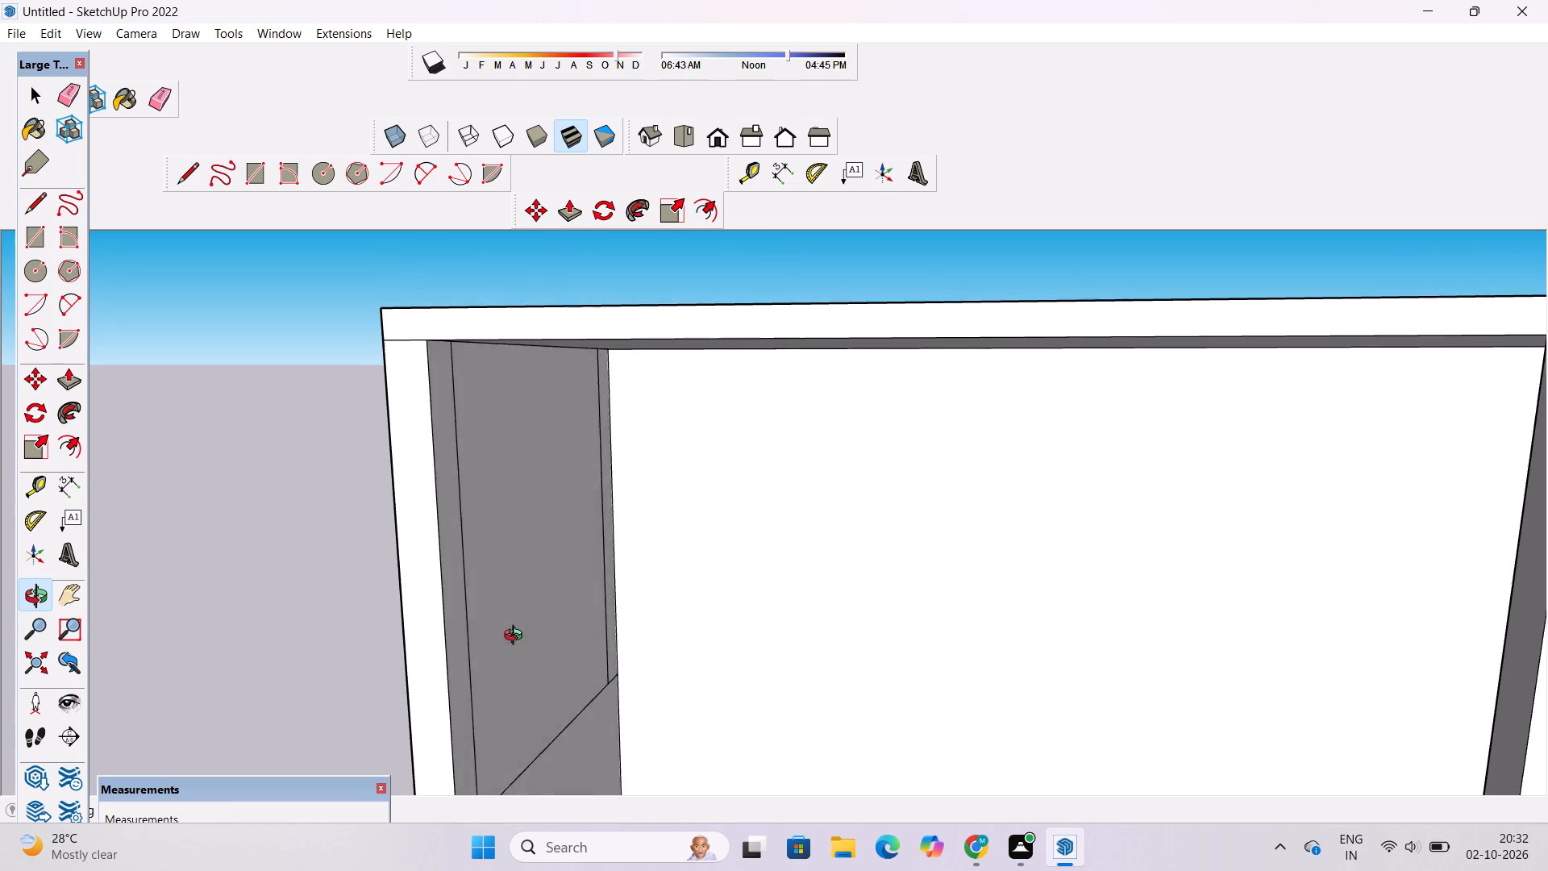
{"action": "left_click_drag", "start_coordinate": [517, 637], "coordinate": [481, 637]}
{"action": "scroll", "coordinate": [480, 632], "scroll_direction": "down", "scroll_amount": 5}
{"action": "scroll", "coordinate": [504, 540], "scroll_direction": "up", "scroll_amount": 4}
{"action": "left_click_drag", "start_coordinate": [505, 540], "coordinate": [530, 625], "text": "shift"}
{"action": "left_click_drag", "start_coordinate": [531, 629], "coordinate": [509, 573]}
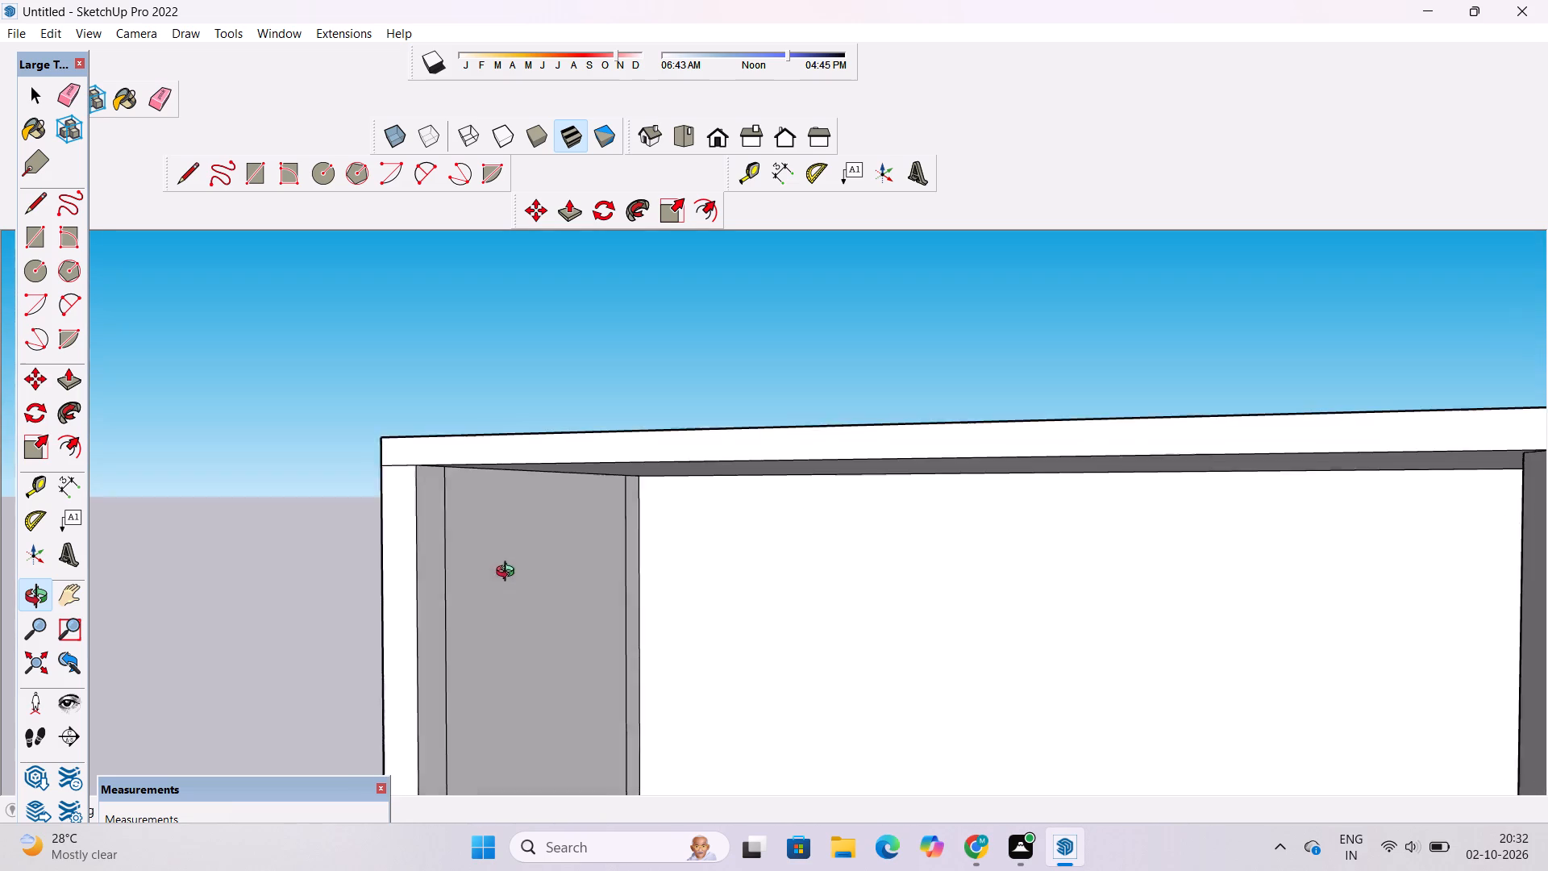
{"action": "left_click_drag", "start_coordinate": [509, 573], "coordinate": [503, 565]}
{"action": "scroll", "coordinate": [498, 524], "scroll_direction": "up", "scroll_amount": 5}
{"action": "left_click_drag", "start_coordinate": [498, 524], "coordinate": [506, 498], "text": "shift"}
{"action": "left_click_drag", "start_coordinate": [506, 498], "coordinate": [485, 510]}
Place a horizontal guide on the side wall's inner face, 3' below the roof slab's underside.
{"action": "key", "text": "t"}
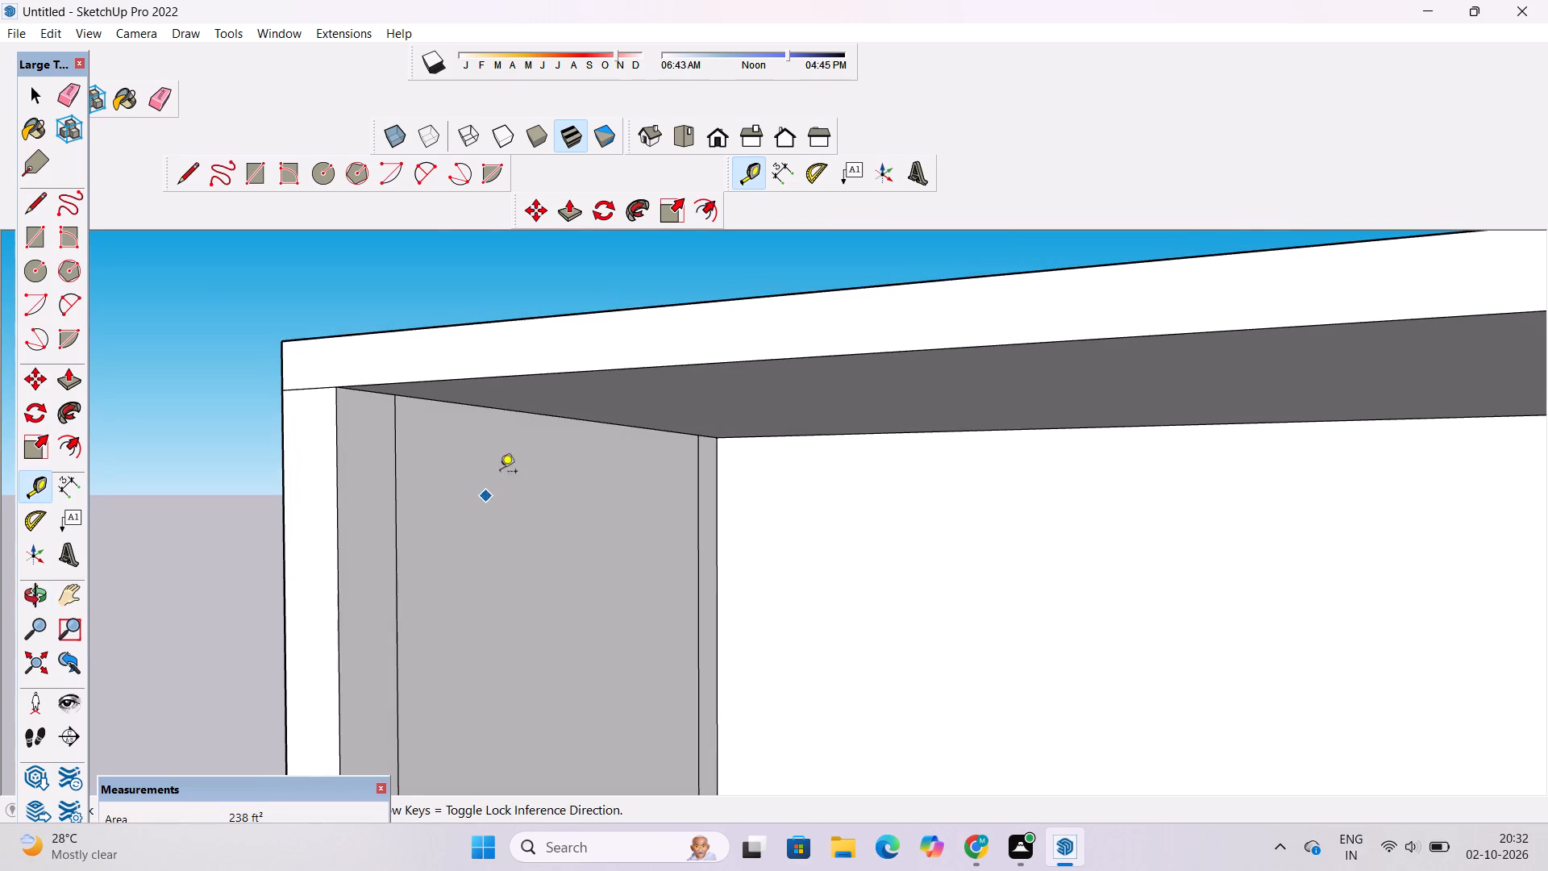
{"action": "scroll", "coordinate": [526, 423], "scroll_direction": "up", "scroll_amount": 9}
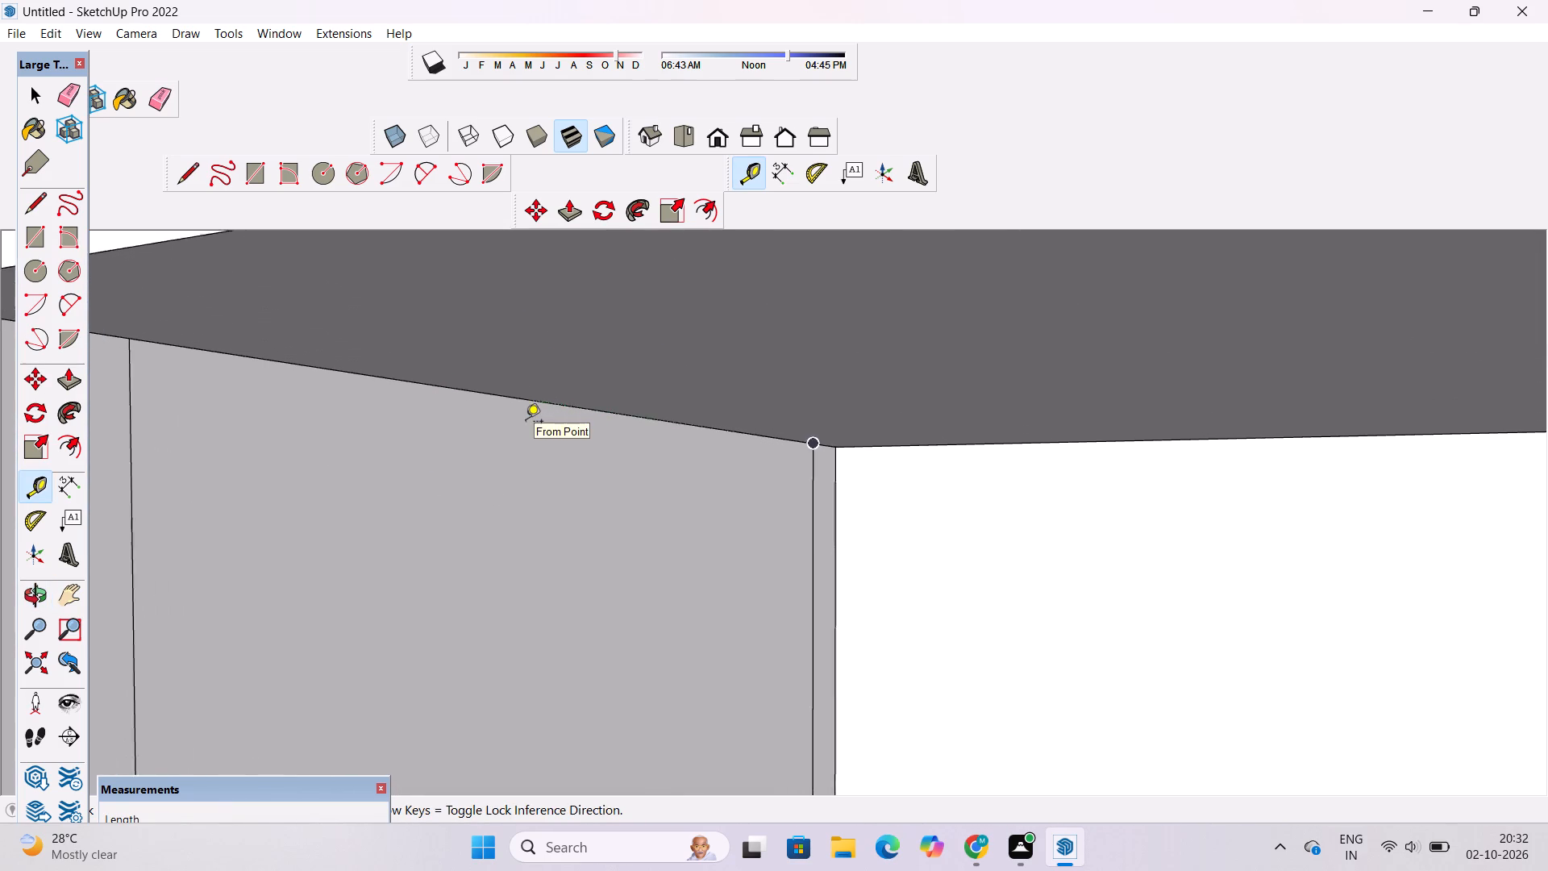
{"action": "left_click", "coordinate": [536, 395]}
{"action": "scroll", "coordinate": [524, 473], "scroll_direction": "down", "scroll_amount": 4}
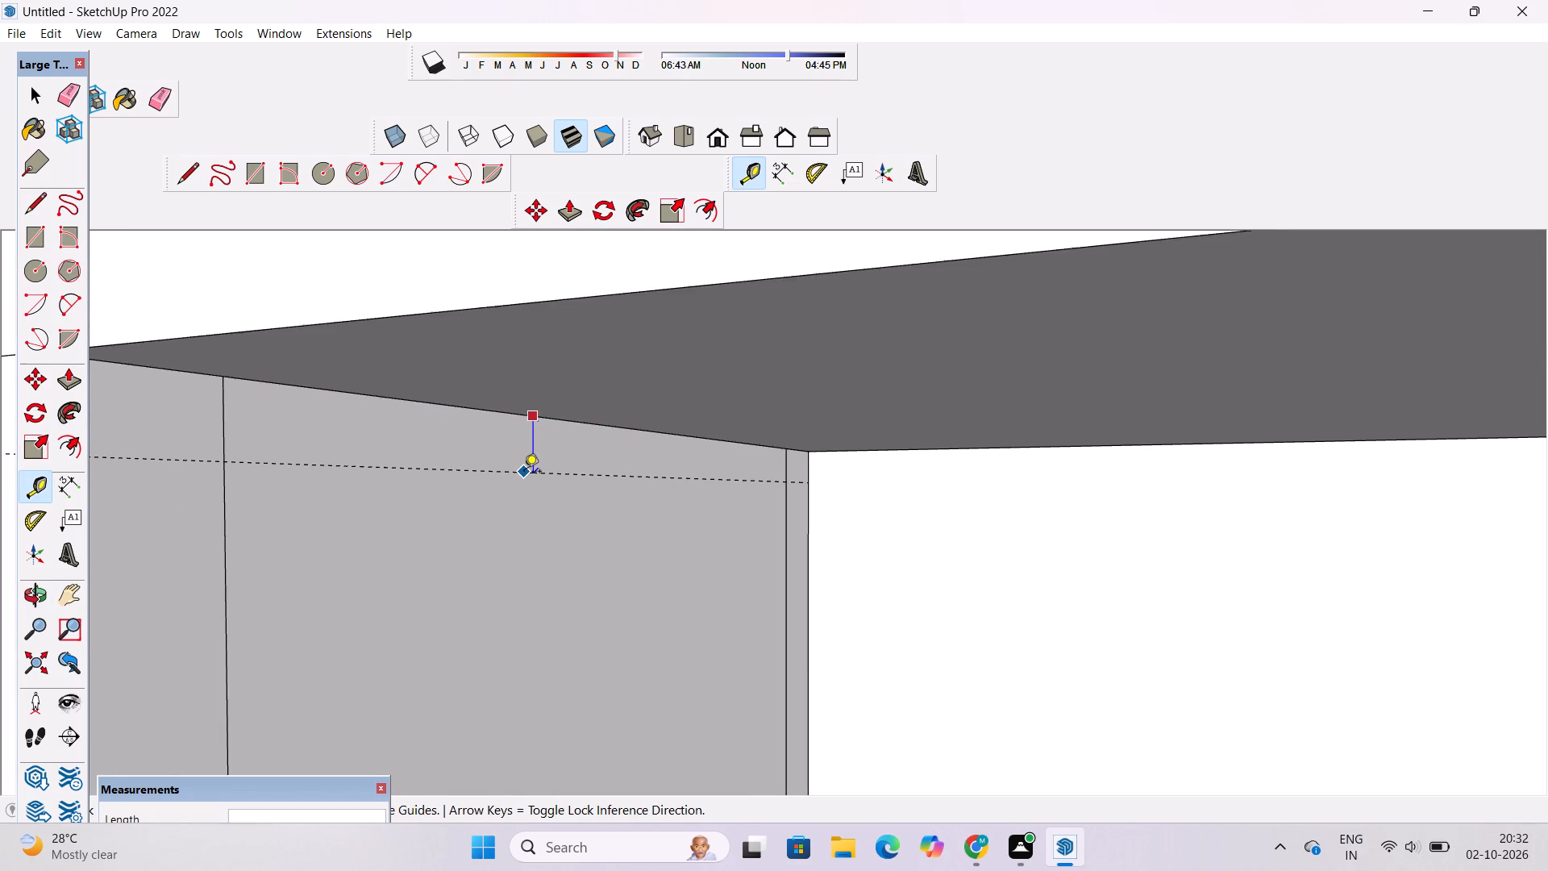
{"action": "scroll", "coordinate": [518, 491], "scroll_direction": "down", "scroll_amount": 5}
{"action": "scroll", "coordinate": [512, 536], "scroll_direction": "up", "scroll_amount": 3}
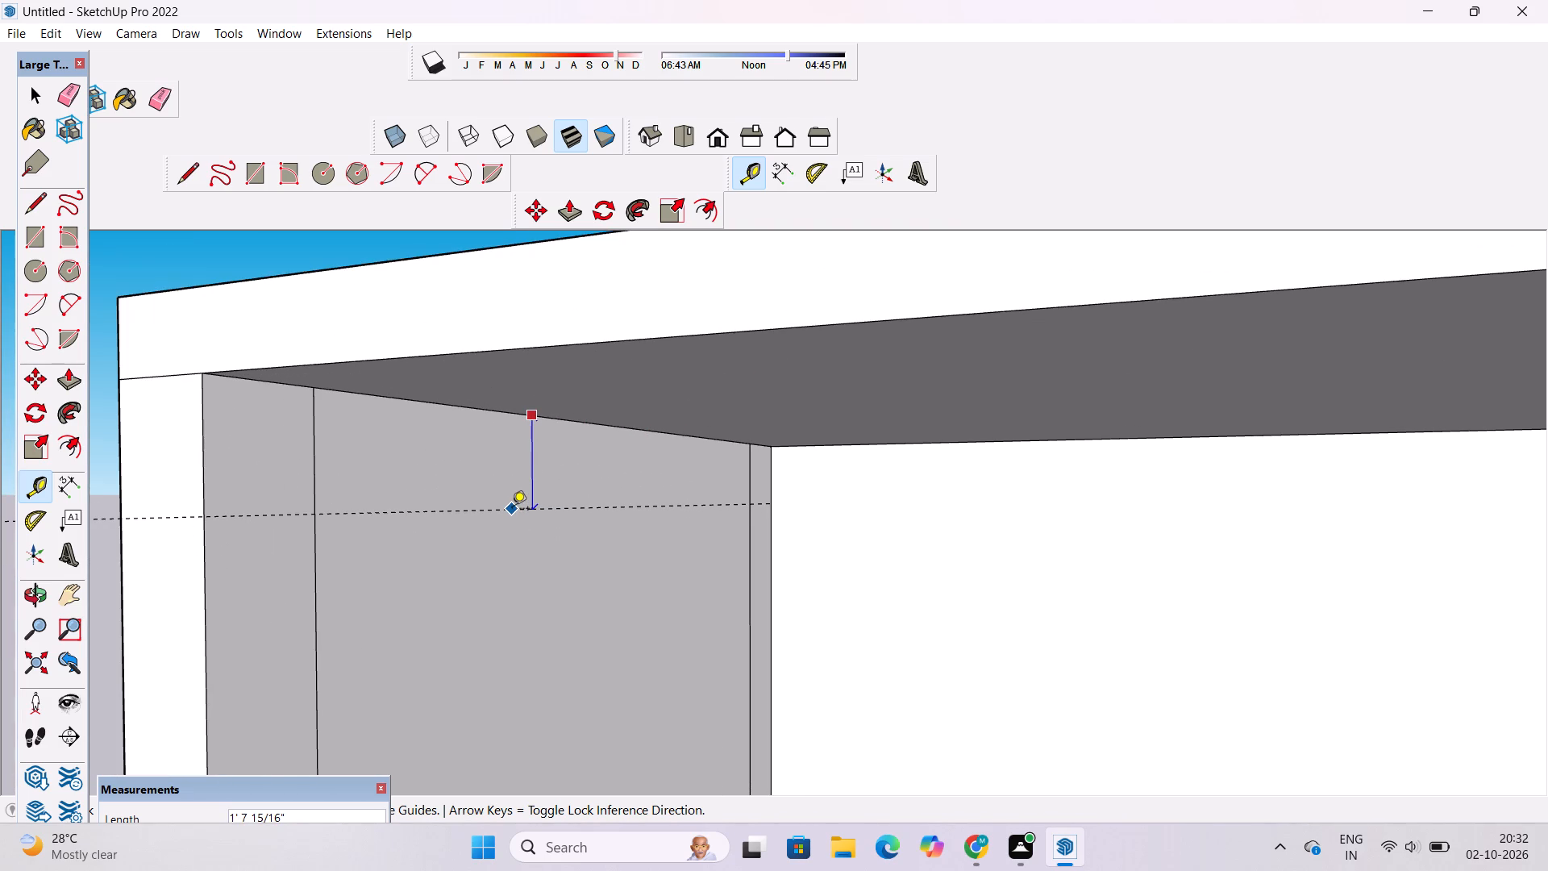
{"action": "type", "text": "3'"}
{"action": "key", "text": "Return"}
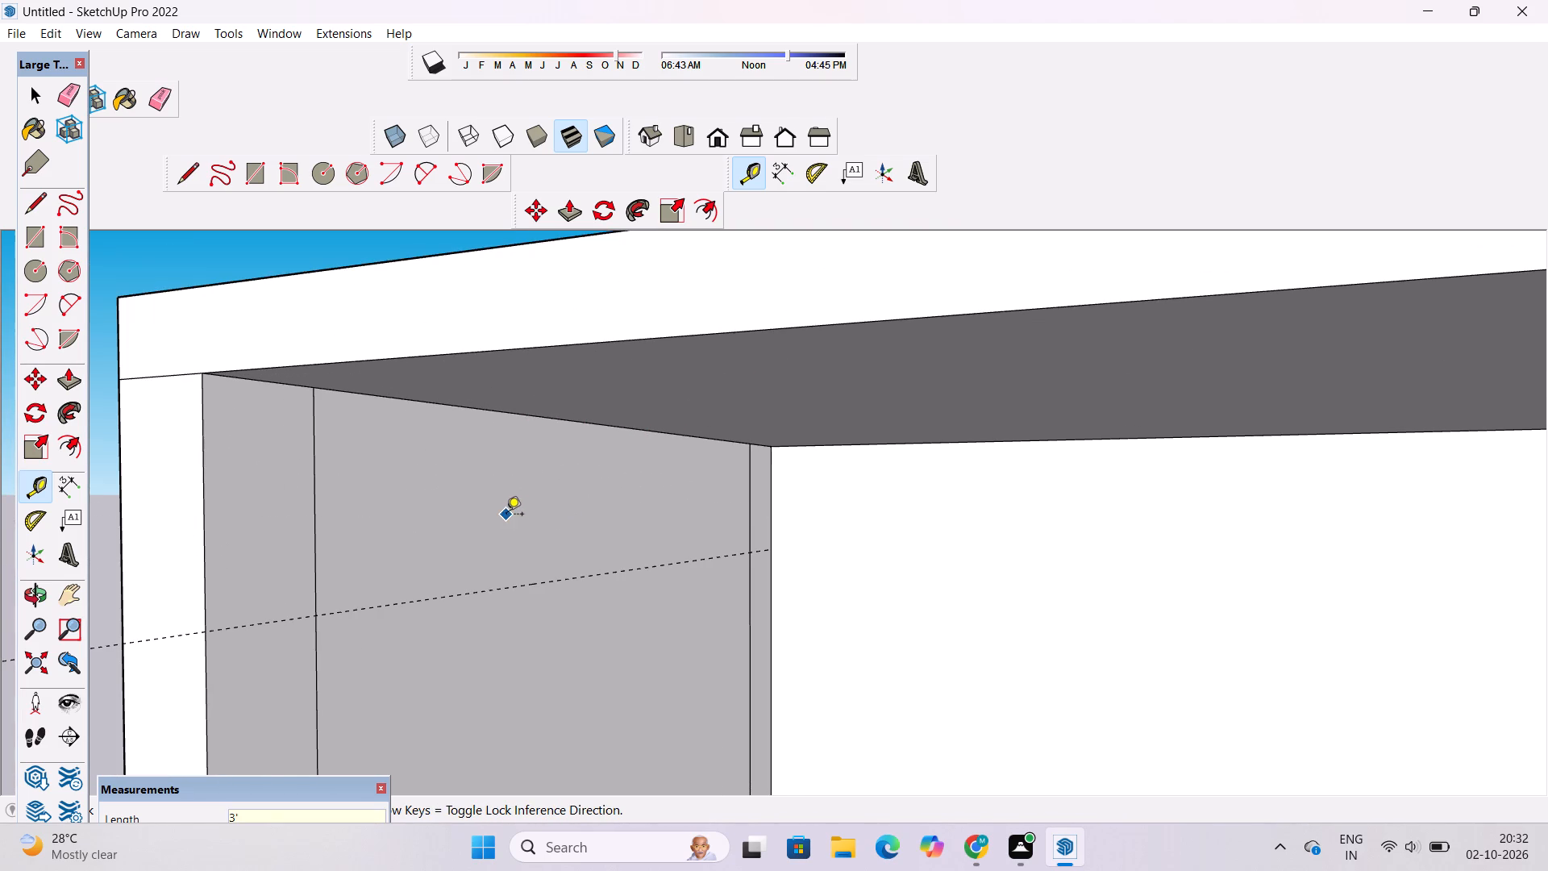
{"action": "scroll", "coordinate": [511, 512], "scroll_direction": "down", "scroll_amount": 9}
{"action": "scroll", "coordinate": [510, 542], "scroll_direction": "up", "scroll_amount": 5}
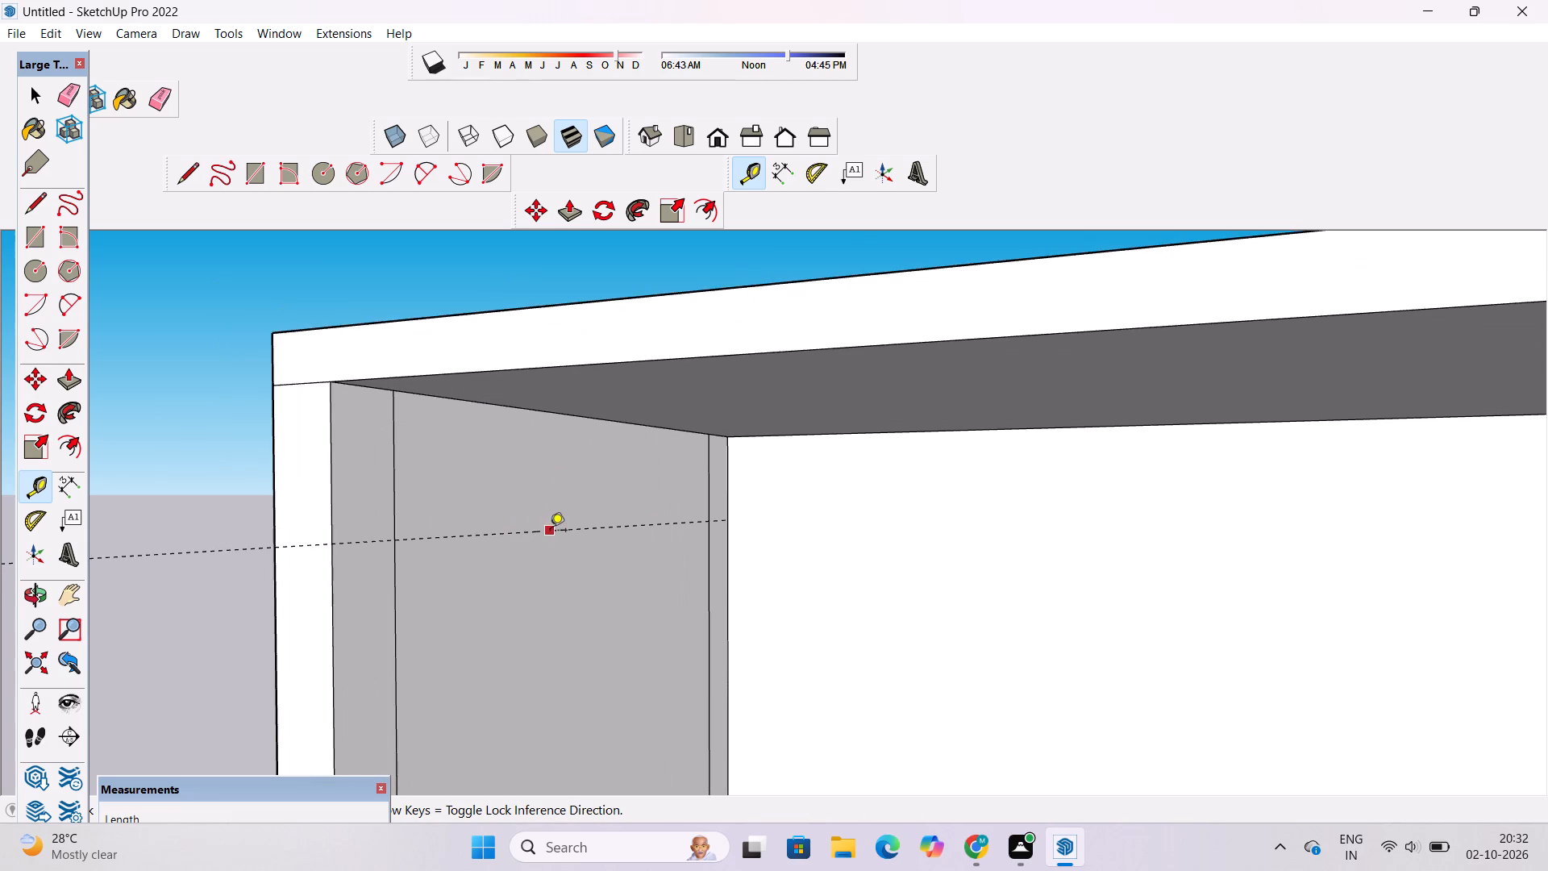
Add a horizontal guide 1.5' below the 3' guide on the inner face, and another 2.5' below that one.
{"action": "left_click", "coordinate": [550, 531]}
{"action": "type", "text": "1.5'"}
{"action": "key", "text": "Return"}
{"action": "scroll", "coordinate": [546, 551], "scroll_direction": "down", "scroll_amount": 6}
{"action": "scroll", "coordinate": [577, 629], "scroll_direction": "up", "scroll_amount": 3}
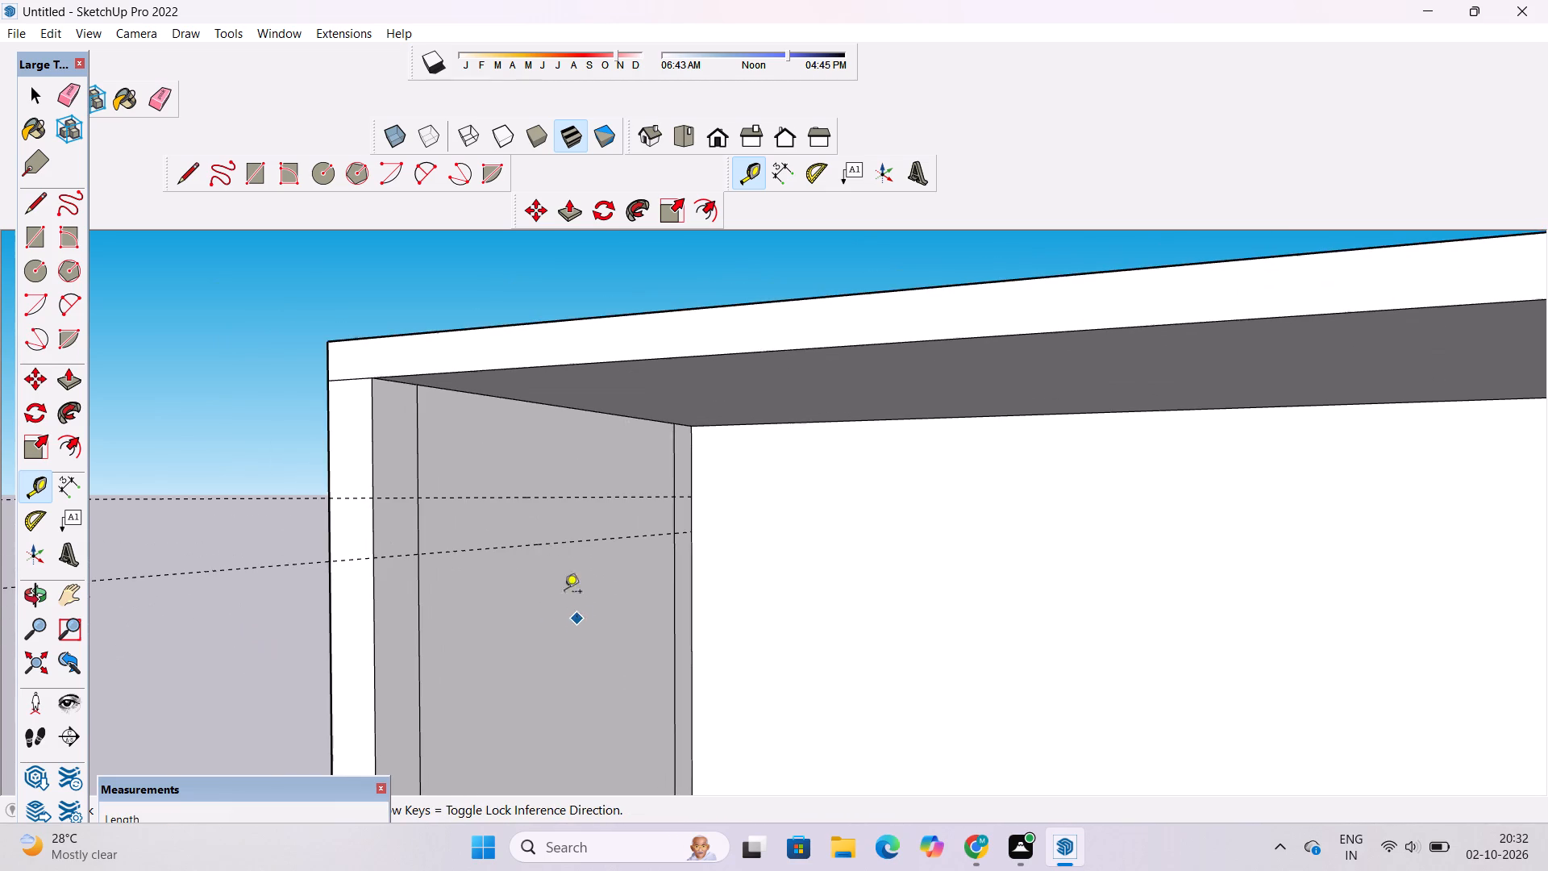
{"action": "scroll", "coordinate": [538, 516], "scroll_direction": "down", "scroll_amount": 10}
{"action": "scroll", "coordinate": [543, 536], "scroll_direction": "up", "scroll_amount": 6}
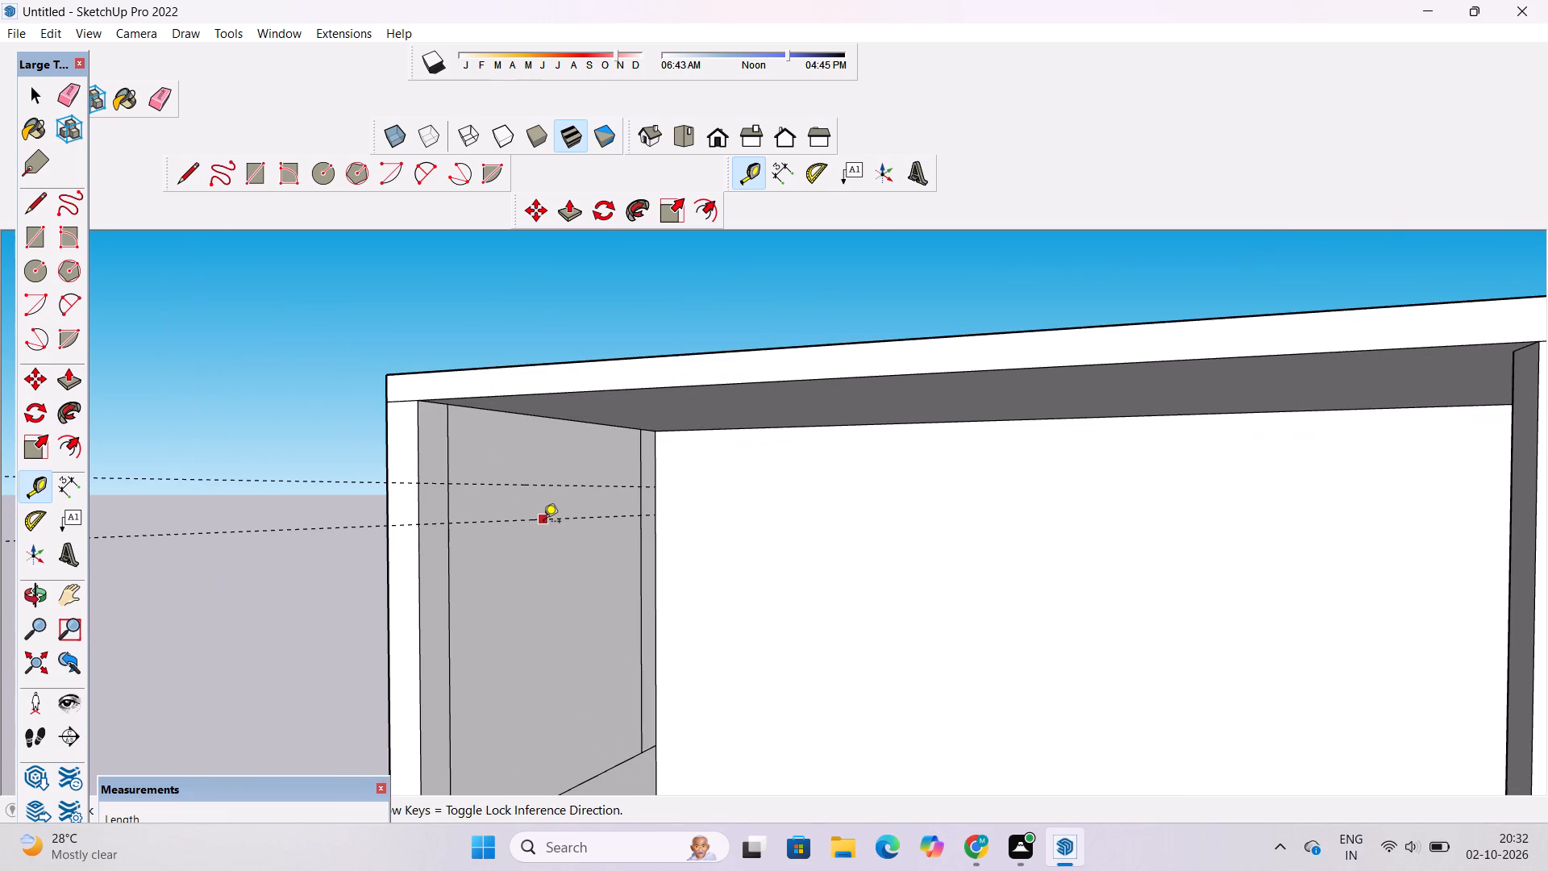
{"action": "left_click", "coordinate": [543, 523]}
{"action": "type", "text": "2.5'"}
{"action": "key", "text": "Return"}
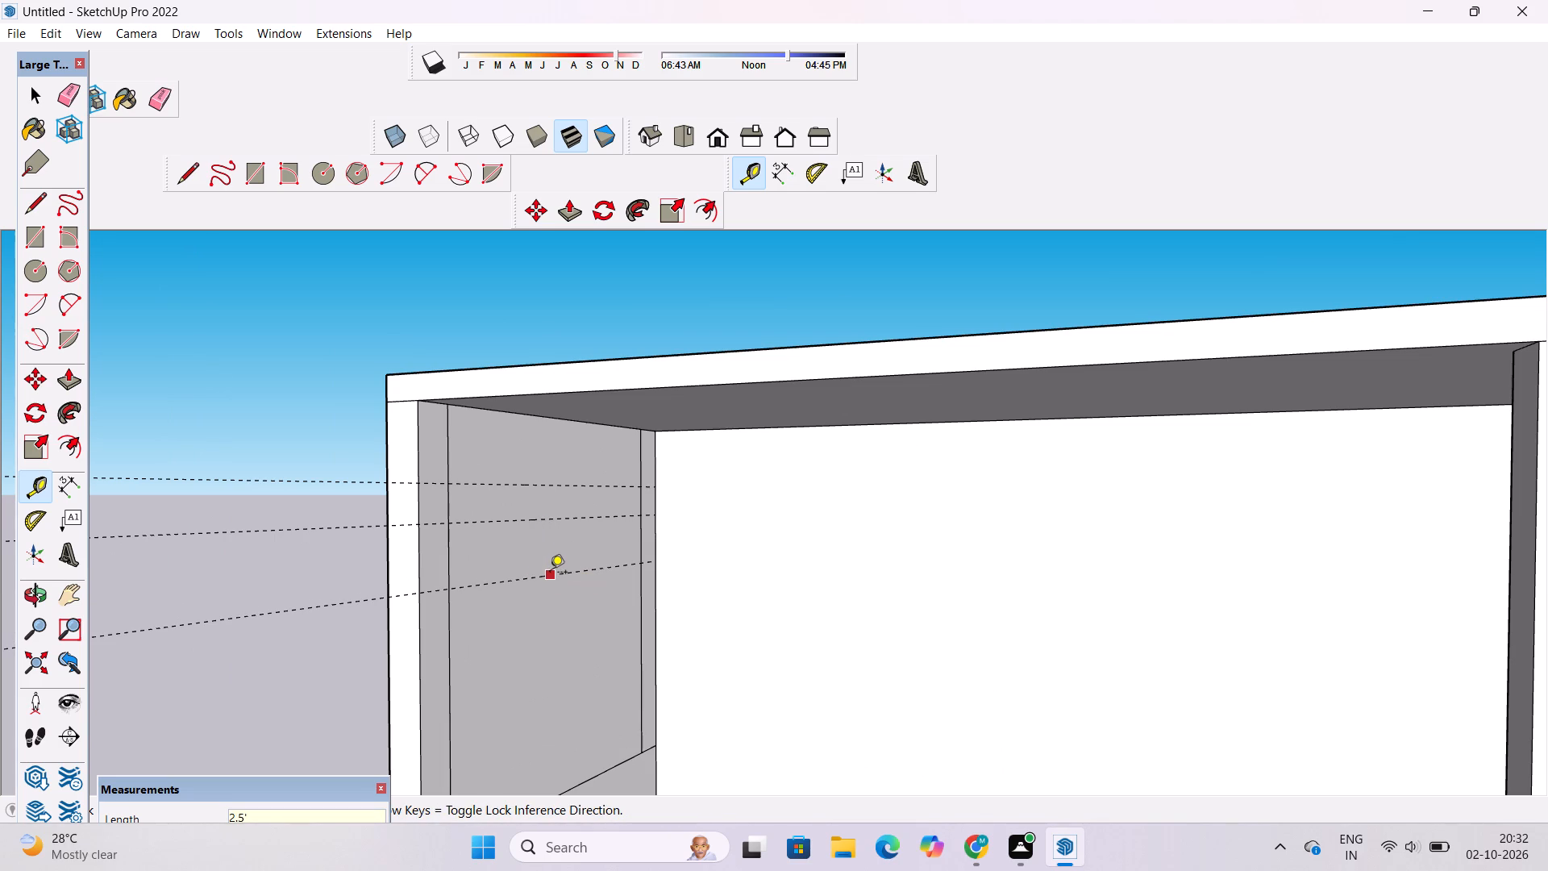
Continue the inner-face guides downward with one 1.5' below the lowest guide and another 2.5' below that.
{"action": "left_click", "coordinate": [550, 573]}
{"action": "type", "text": "1.5'"}
{"action": "key", "text": "Return"}
{"action": "scroll", "coordinate": [531, 551], "scroll_direction": "down", "scroll_amount": 4}
{"action": "scroll", "coordinate": [551, 602], "scroll_direction": "up", "scroll_amount": 5}
{"action": "left_click", "coordinate": [571, 585]}
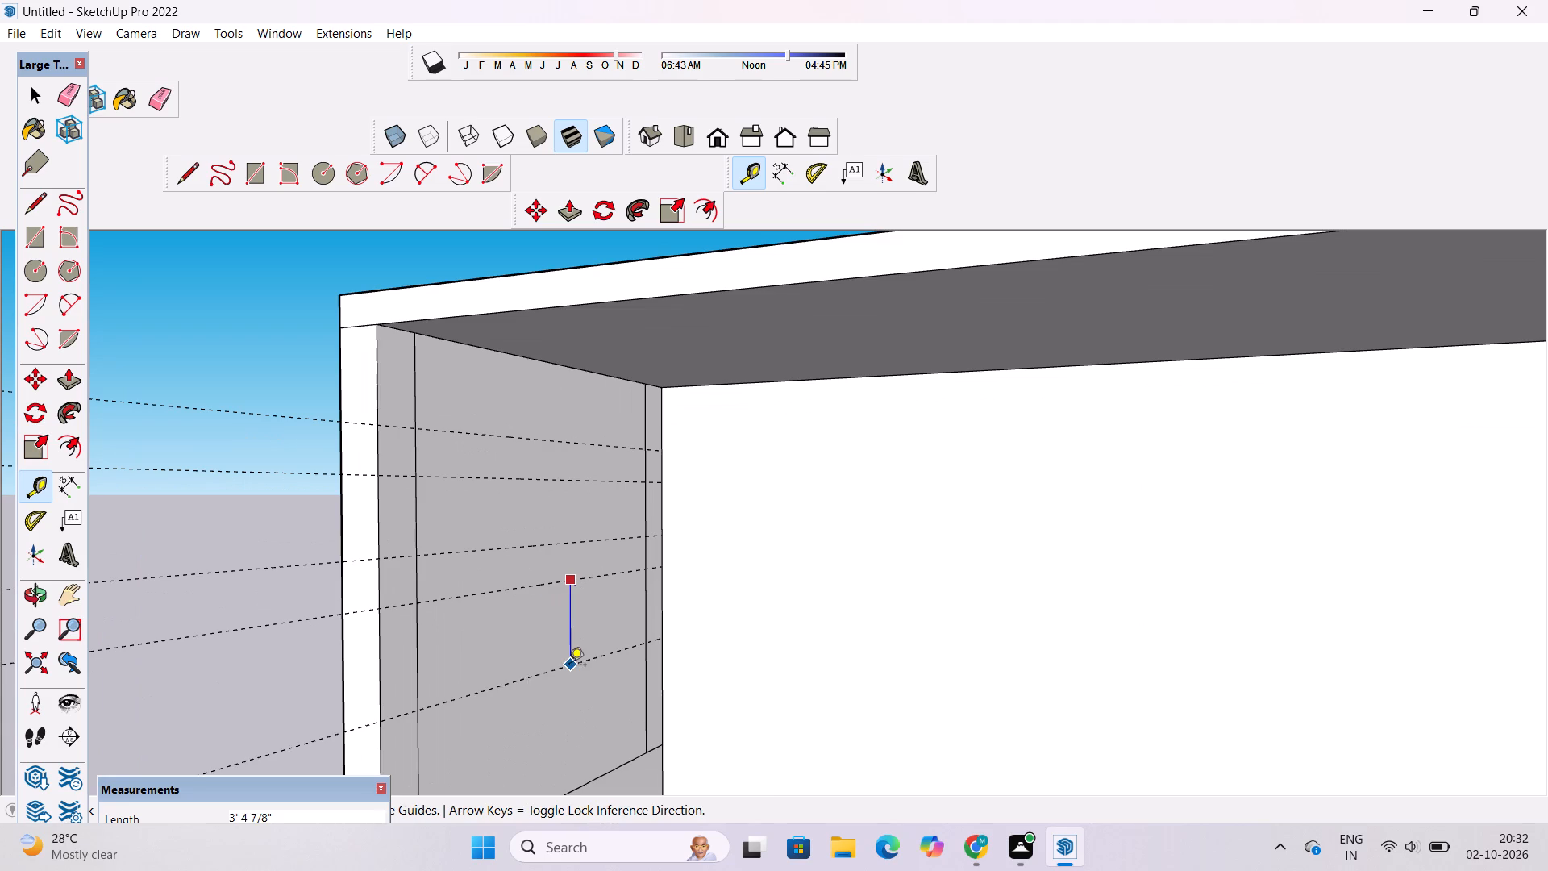
{"action": "type", "text": "2.5"}
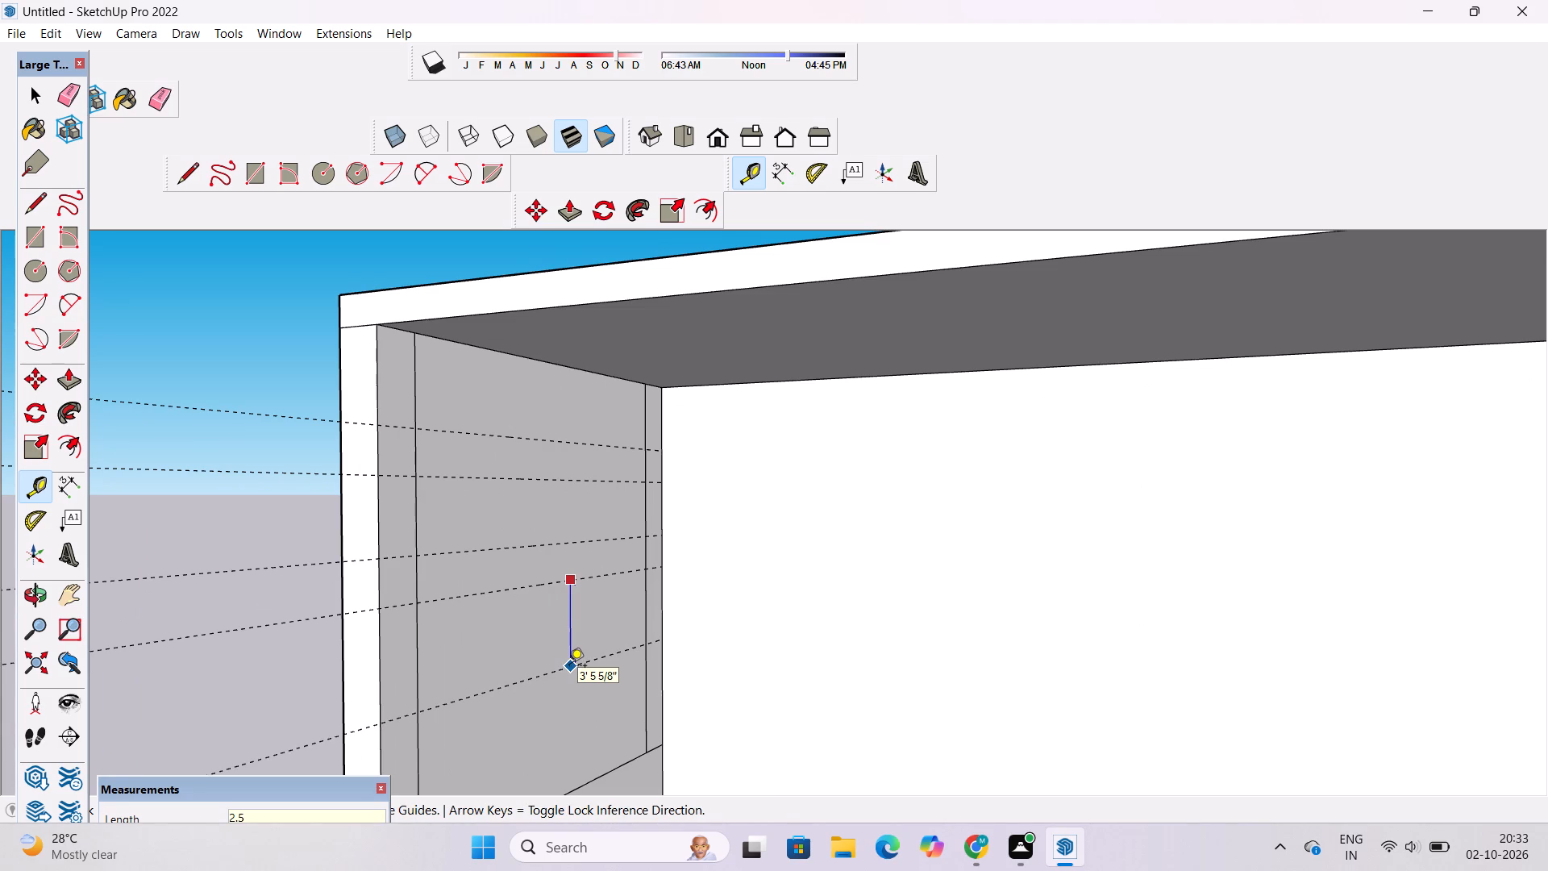
{"action": "key", "text": "apostrophe"}
{"action": "key", "text": "Return"}
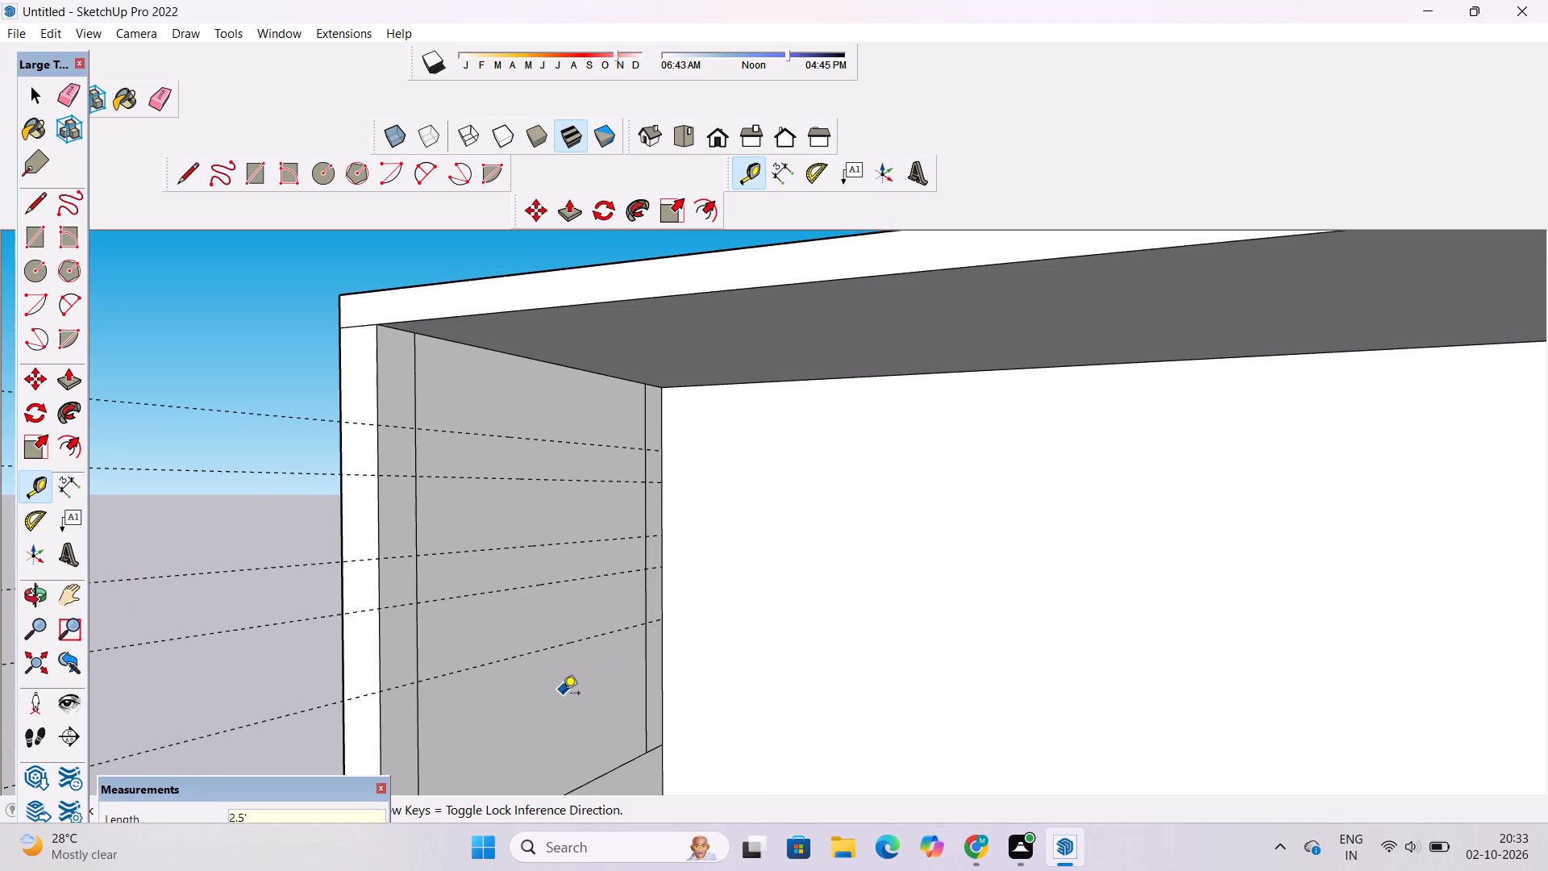
Add a horizontal guide 1.5' below the lowest guide on the balcony side wall's inner face.
{"action": "left_click", "coordinate": [583, 636]}
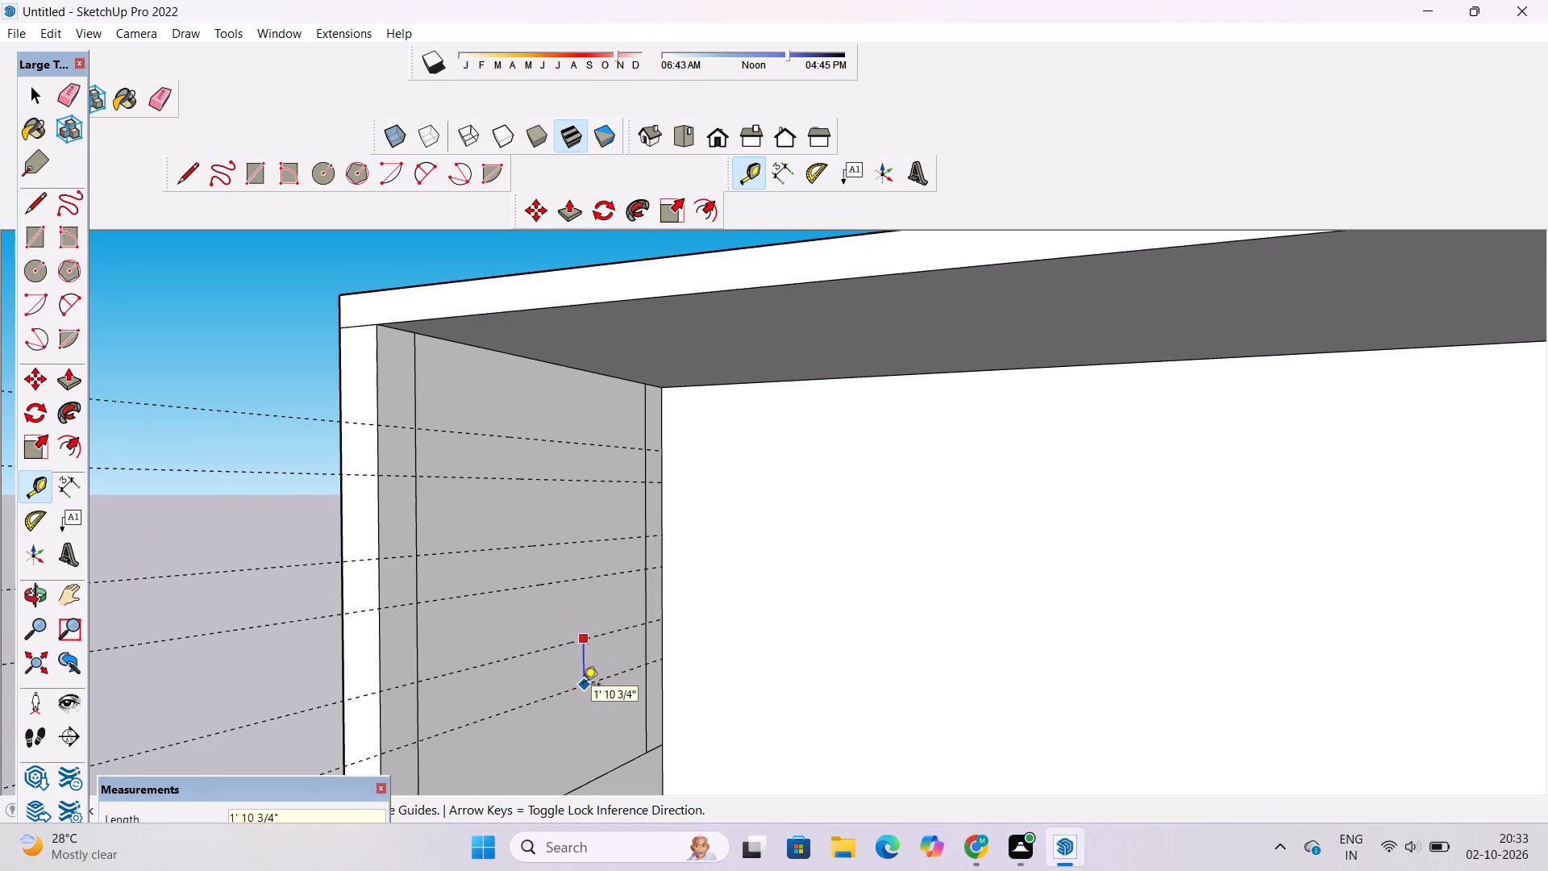
{"action": "type", "text": "1.5"}
{"action": "key", "text": "apostrophe"}
{"action": "key", "text": "Return"}
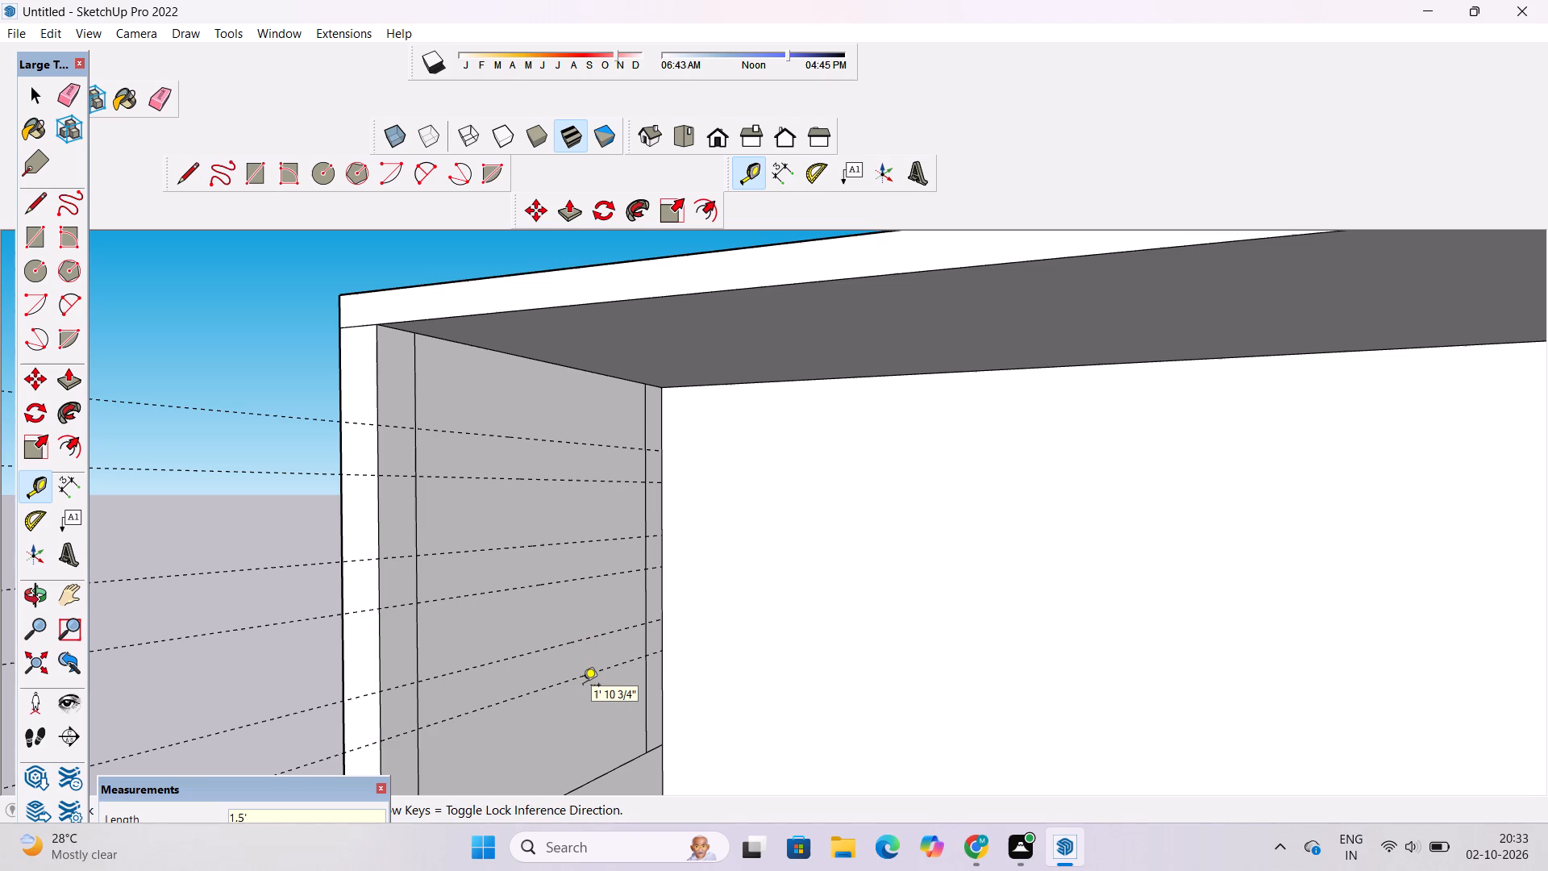
Place a horizontal guide 1' above the bottom edge line of the side wall's inner face, and another 1.5' above that one.
{"action": "scroll", "coordinate": [60, 127], "scroll_direction": "down", "scroll_amount": 2}
{"action": "scroll", "coordinate": [292, 369], "scroll_direction": "down", "scroll_amount": 5}
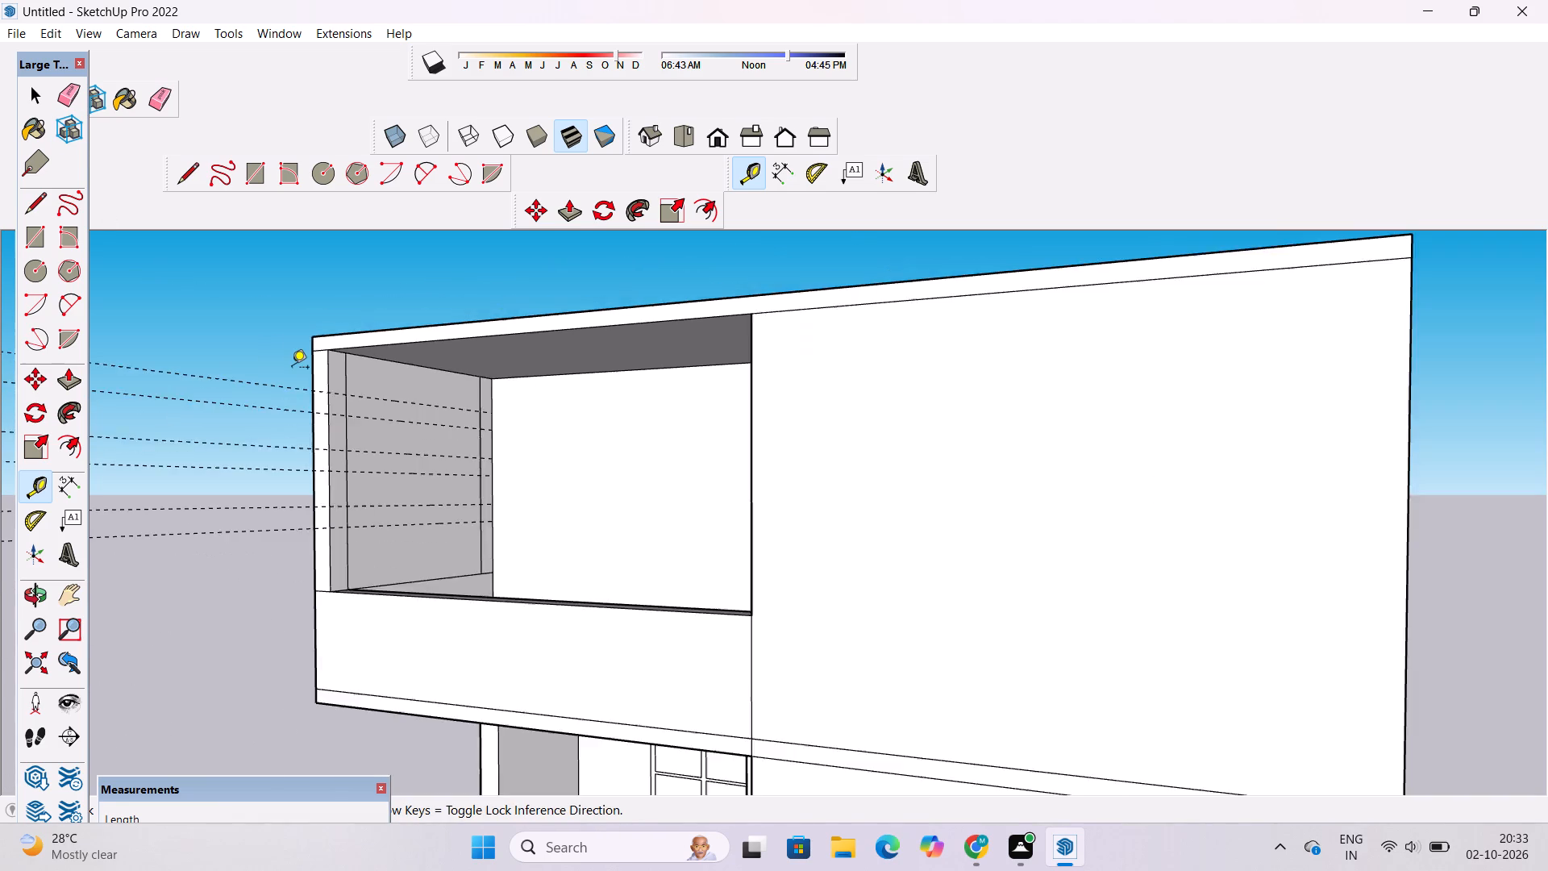
{"action": "scroll", "coordinate": [292, 369], "scroll_direction": "down", "scroll_amount": 5}
{"action": "scroll", "coordinate": [341, 427], "scroll_direction": "up", "scroll_amount": 6}
{"action": "scroll", "coordinate": [341, 411], "scroll_direction": "down", "scroll_amount": 4}
{"action": "scroll", "coordinate": [364, 515], "scroll_direction": "up", "scroll_amount": 1}
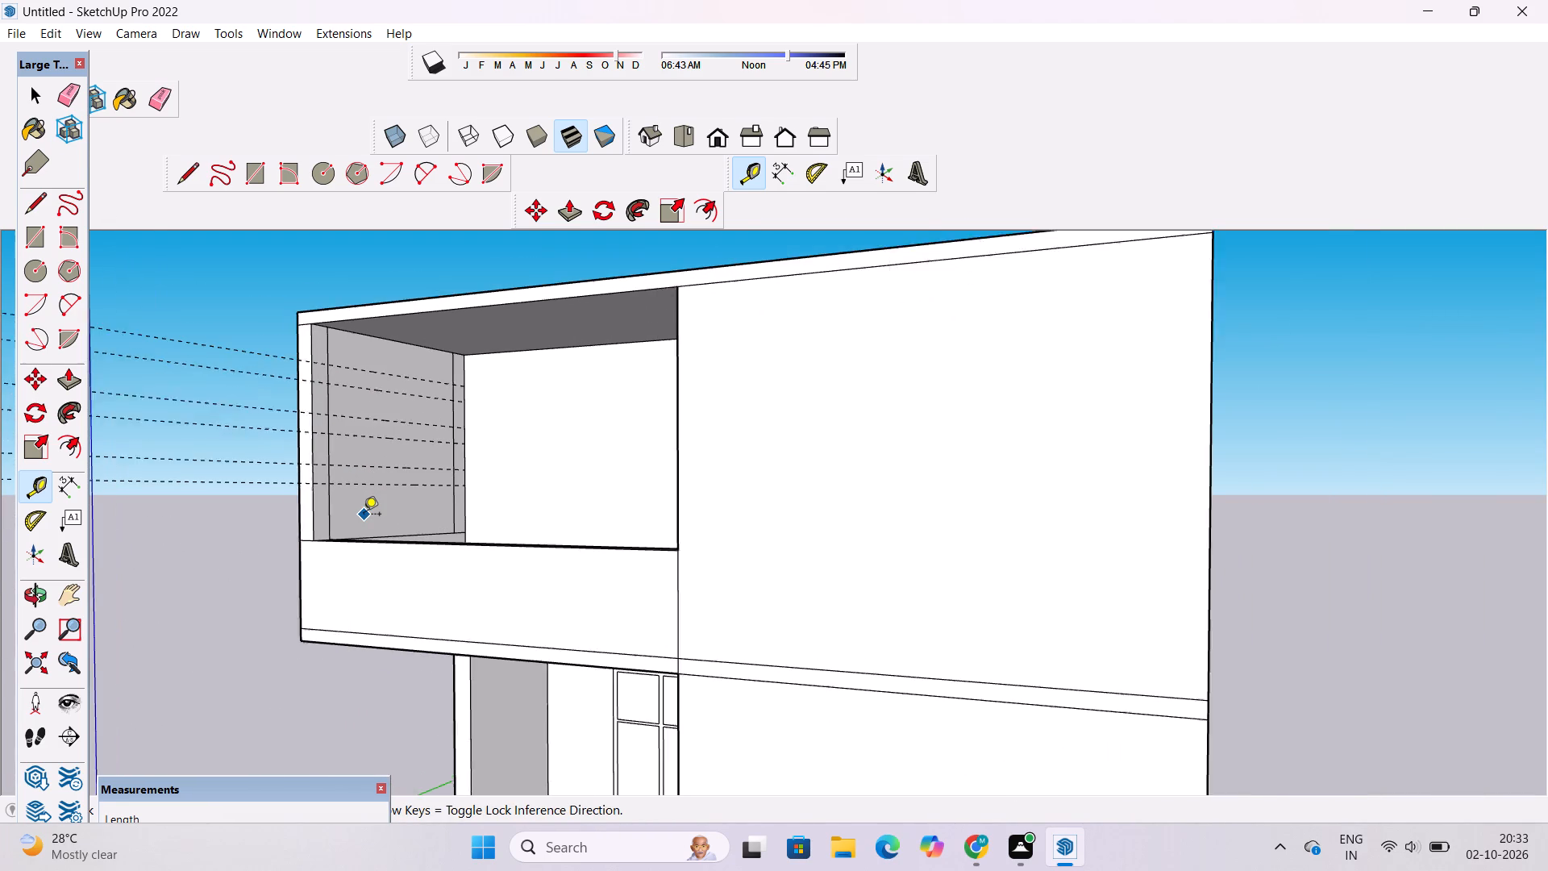
{"action": "scroll", "coordinate": [364, 515], "scroll_direction": "up", "scroll_amount": 4}
{"action": "scroll", "coordinate": [371, 417], "scroll_direction": "down", "scroll_amount": 5}
{"action": "scroll", "coordinate": [388, 504], "scroll_direction": "up", "scroll_amount": 6}
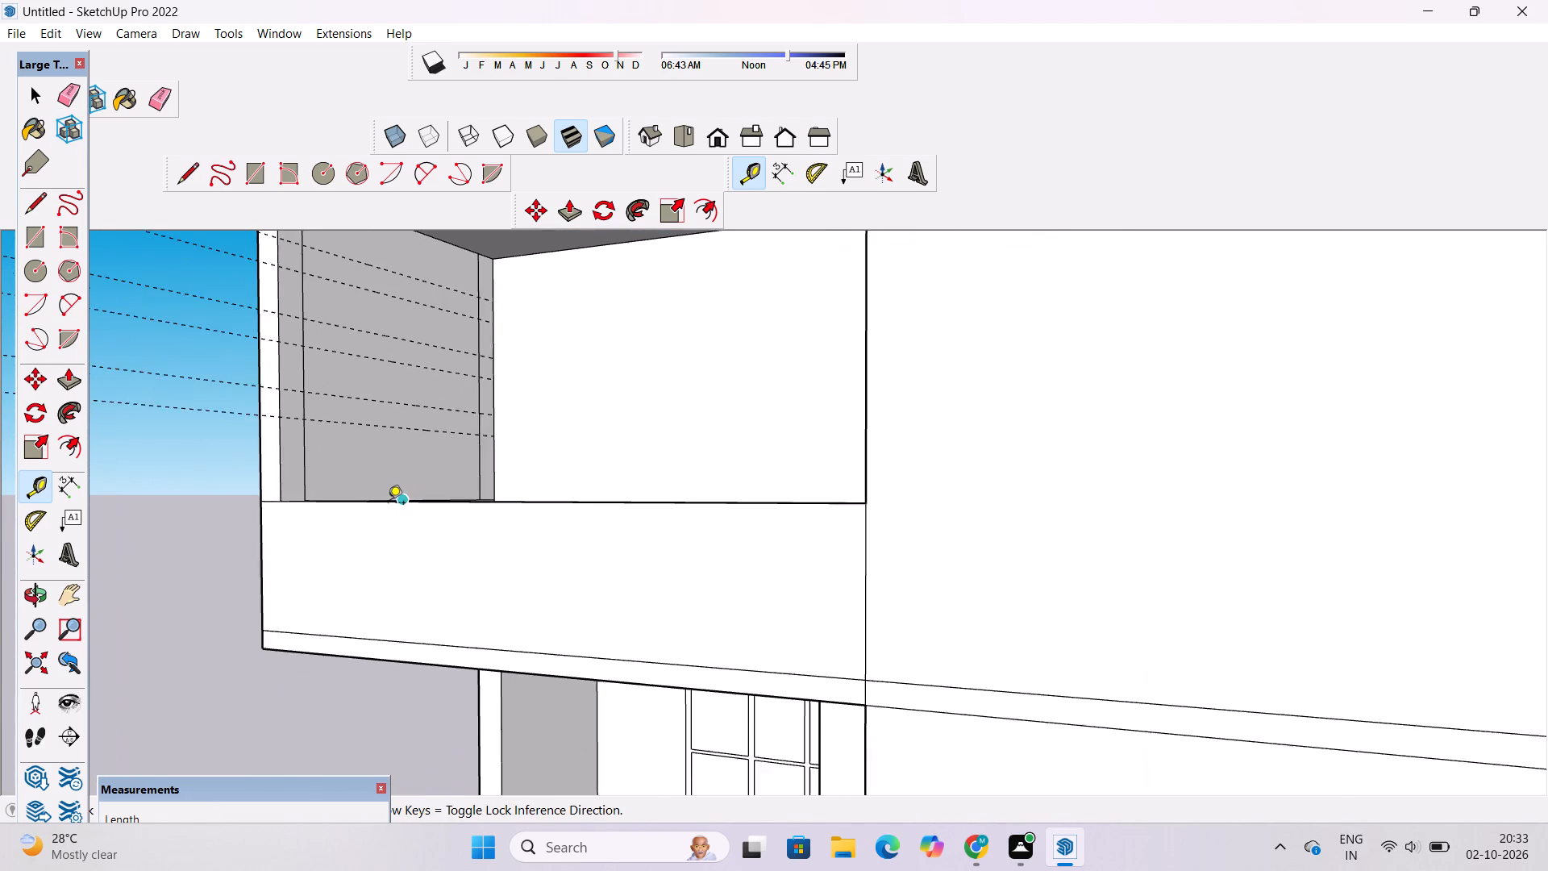
{"action": "scroll", "coordinate": [388, 504], "scroll_direction": "up", "scroll_amount": 2}
{"action": "scroll", "coordinate": [371, 405], "scroll_direction": "up", "scroll_amount": 10}
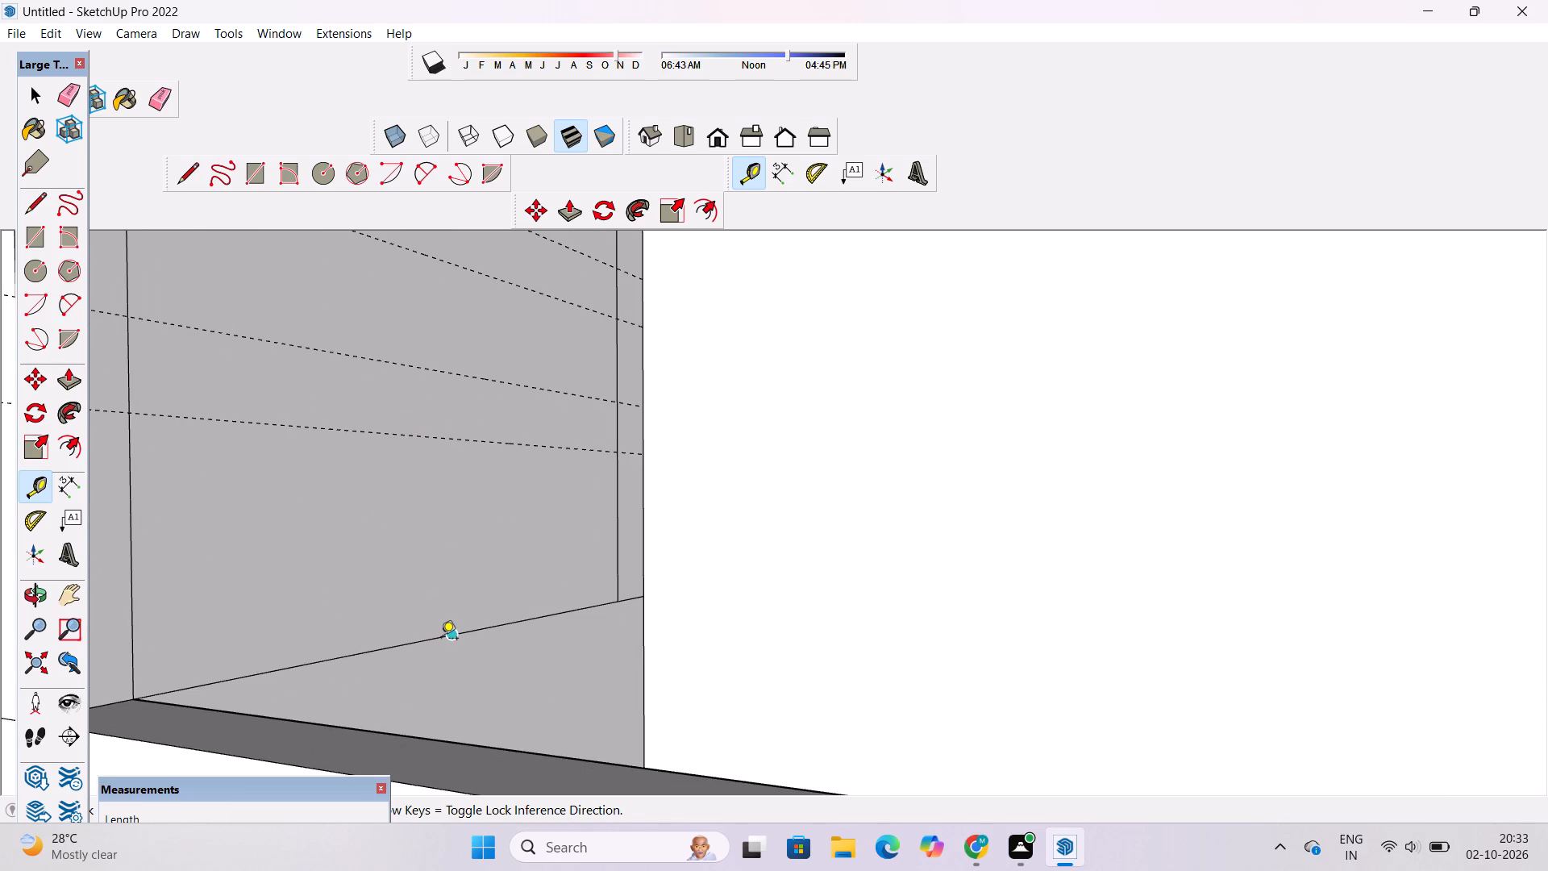
{"action": "left_click", "coordinate": [441, 638]}
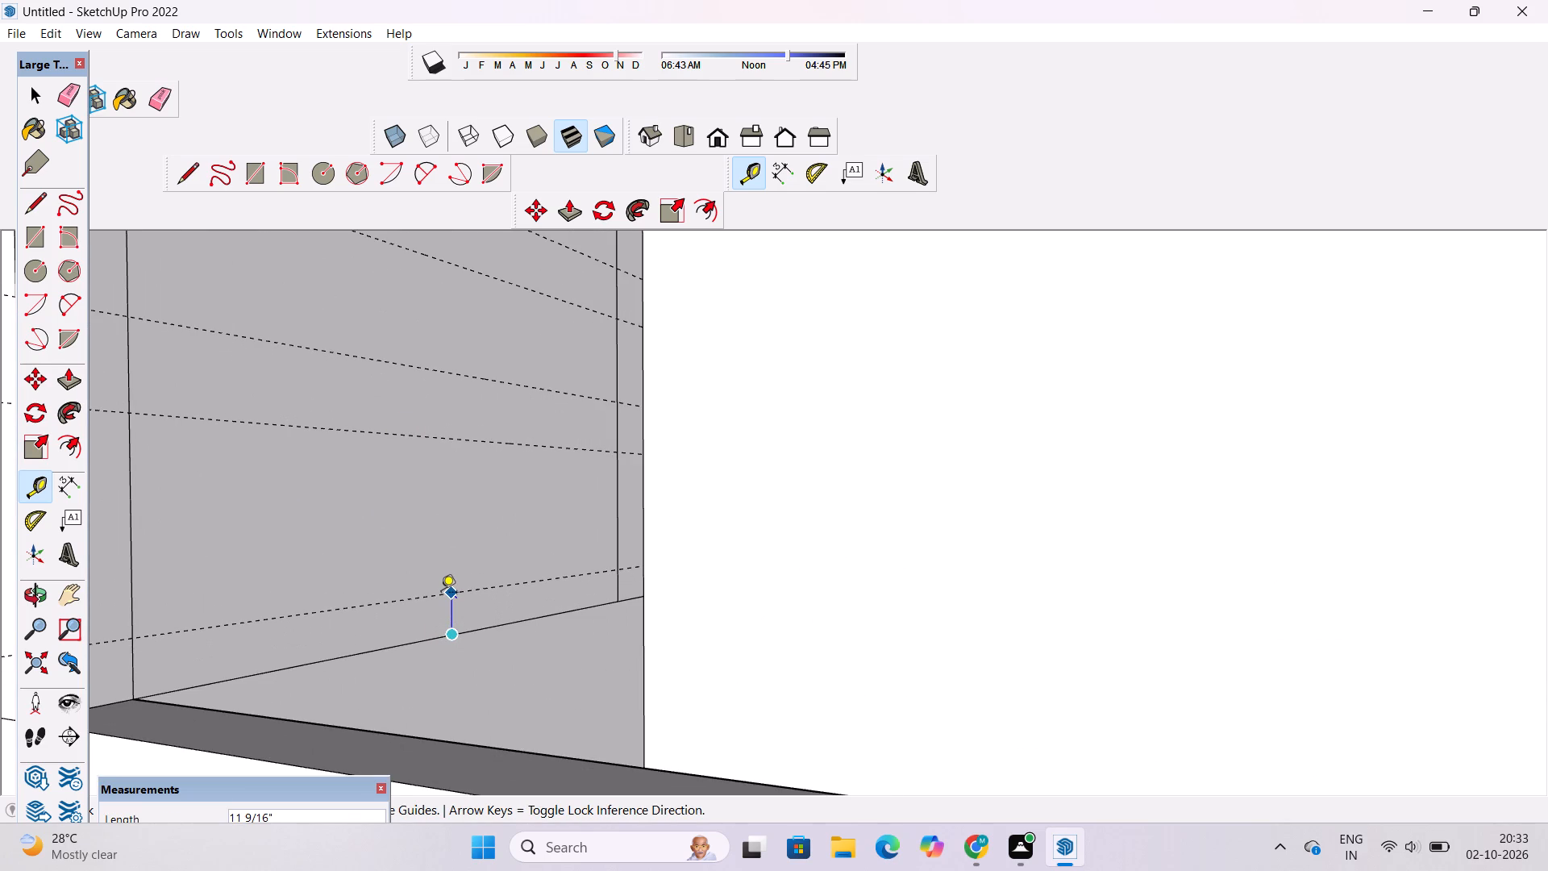
{"action": "type", "text": "1'"}
{"action": "key", "text": "Return"}
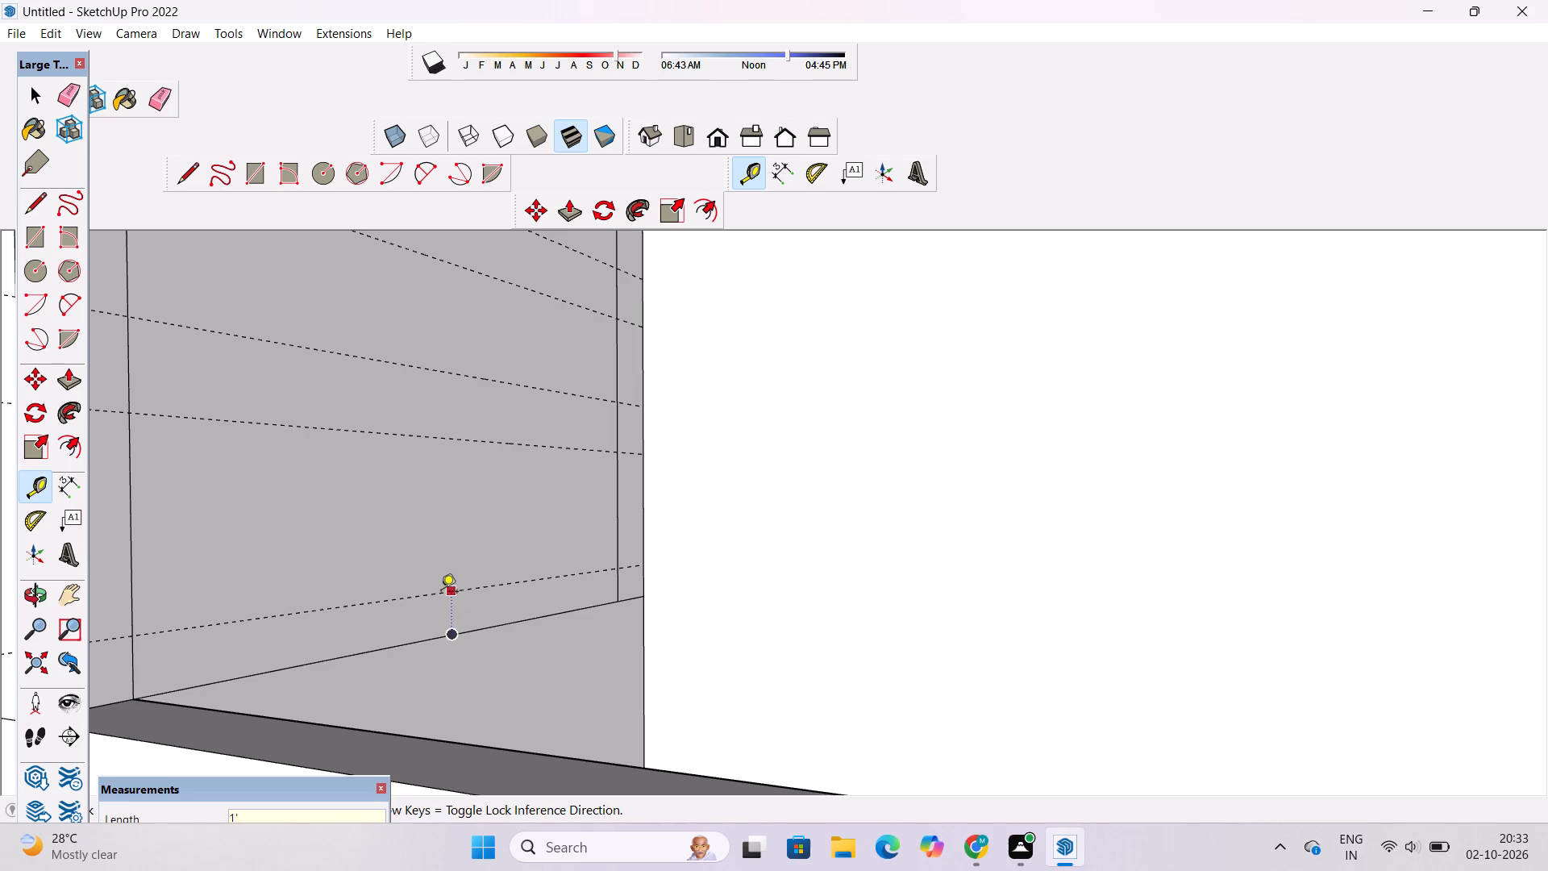
{"action": "left_click", "coordinate": [410, 594]}
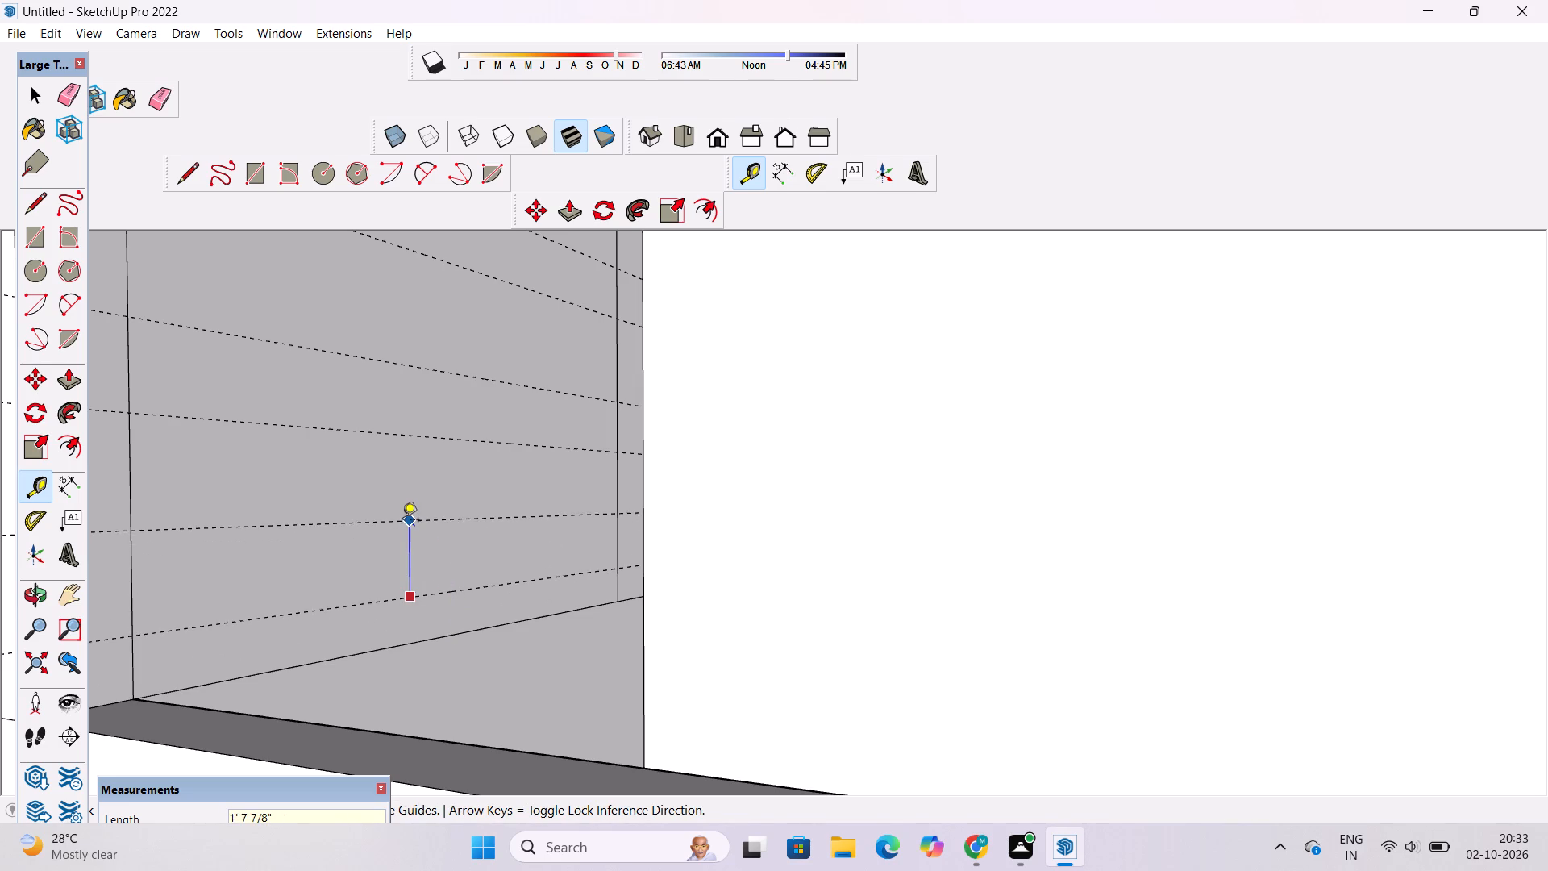
{"action": "type", "text": "1.5'"}
{"action": "key", "text": "Return"}
Draw 1'6" by 14' rectangles between the vertical edge strips in the two lowest 1.5' guide bands of the inner face.
{"action": "scroll", "coordinate": [404, 515], "scroll_direction": "down", "scroll_amount": 2}
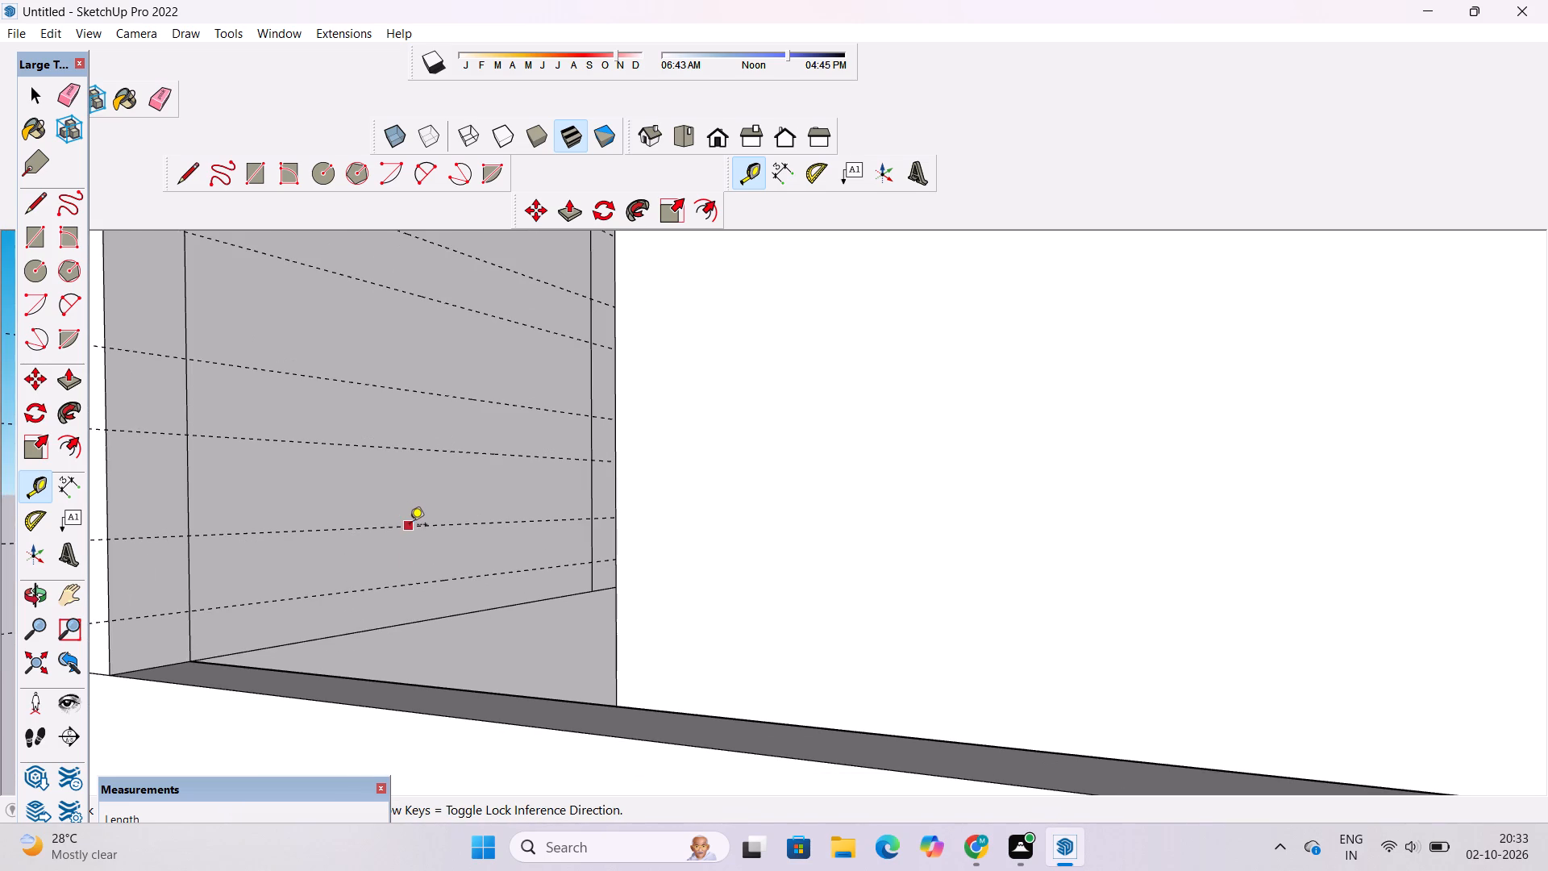
{"action": "key", "text": "r"}
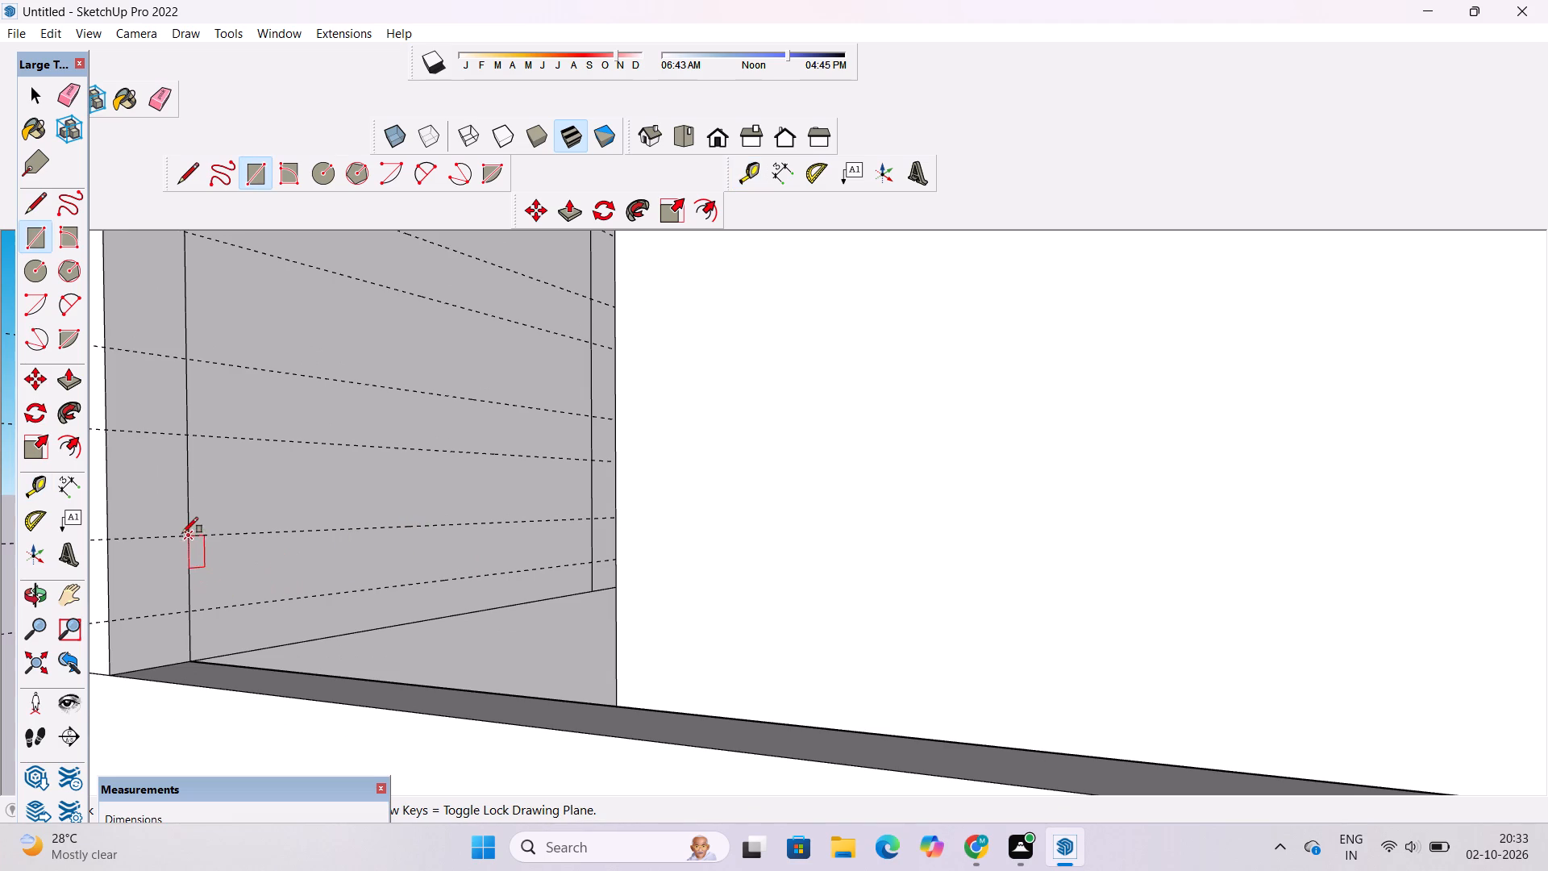
{"action": "left_click", "coordinate": [187, 536]}
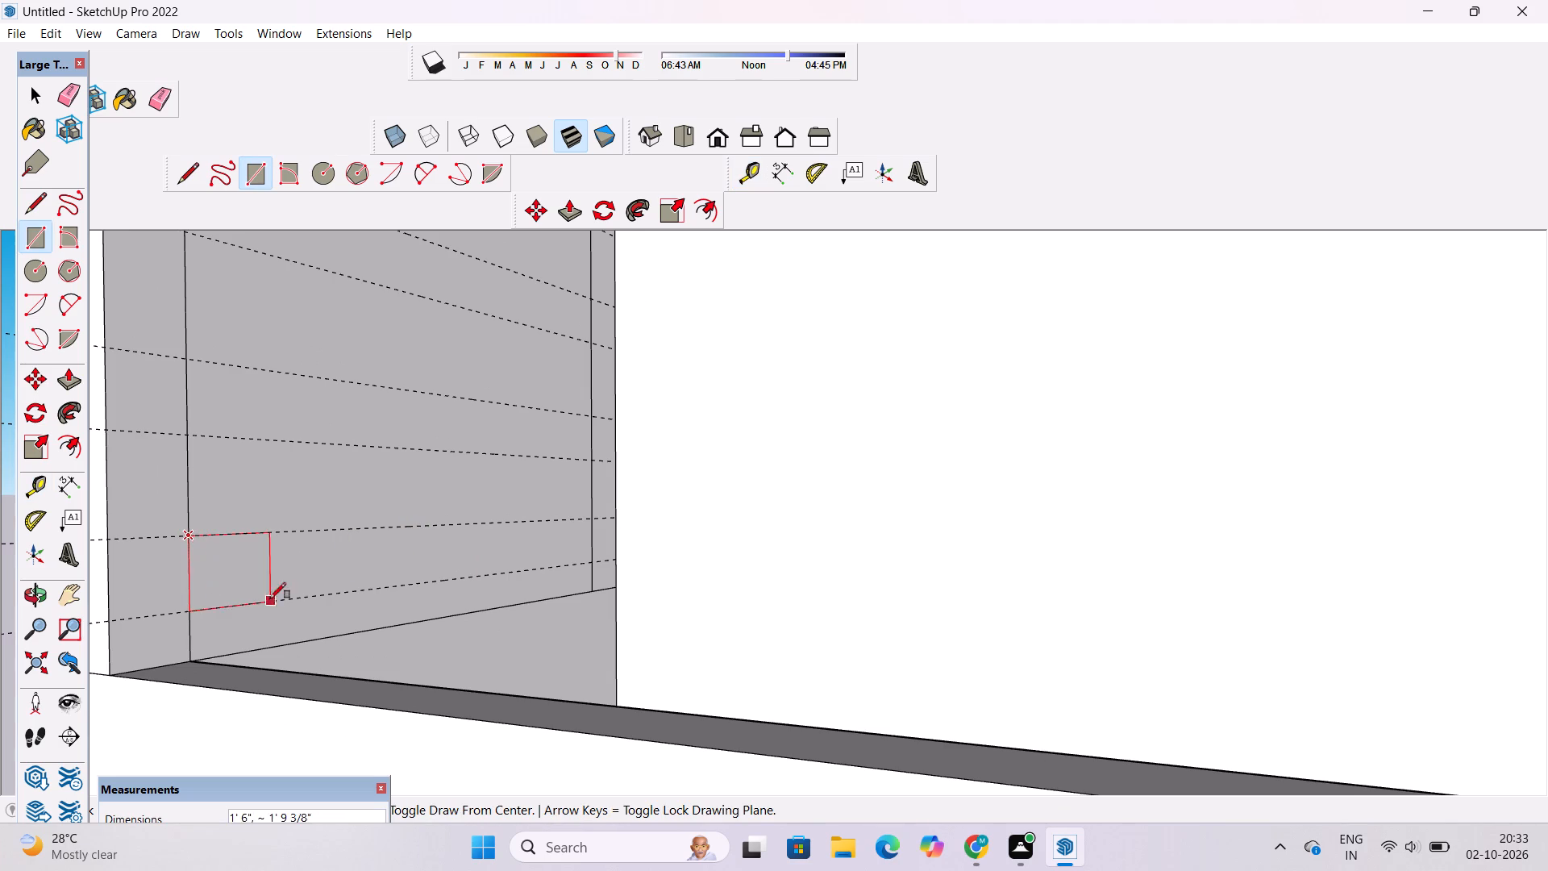
{"action": "left_click", "coordinate": [589, 564]}
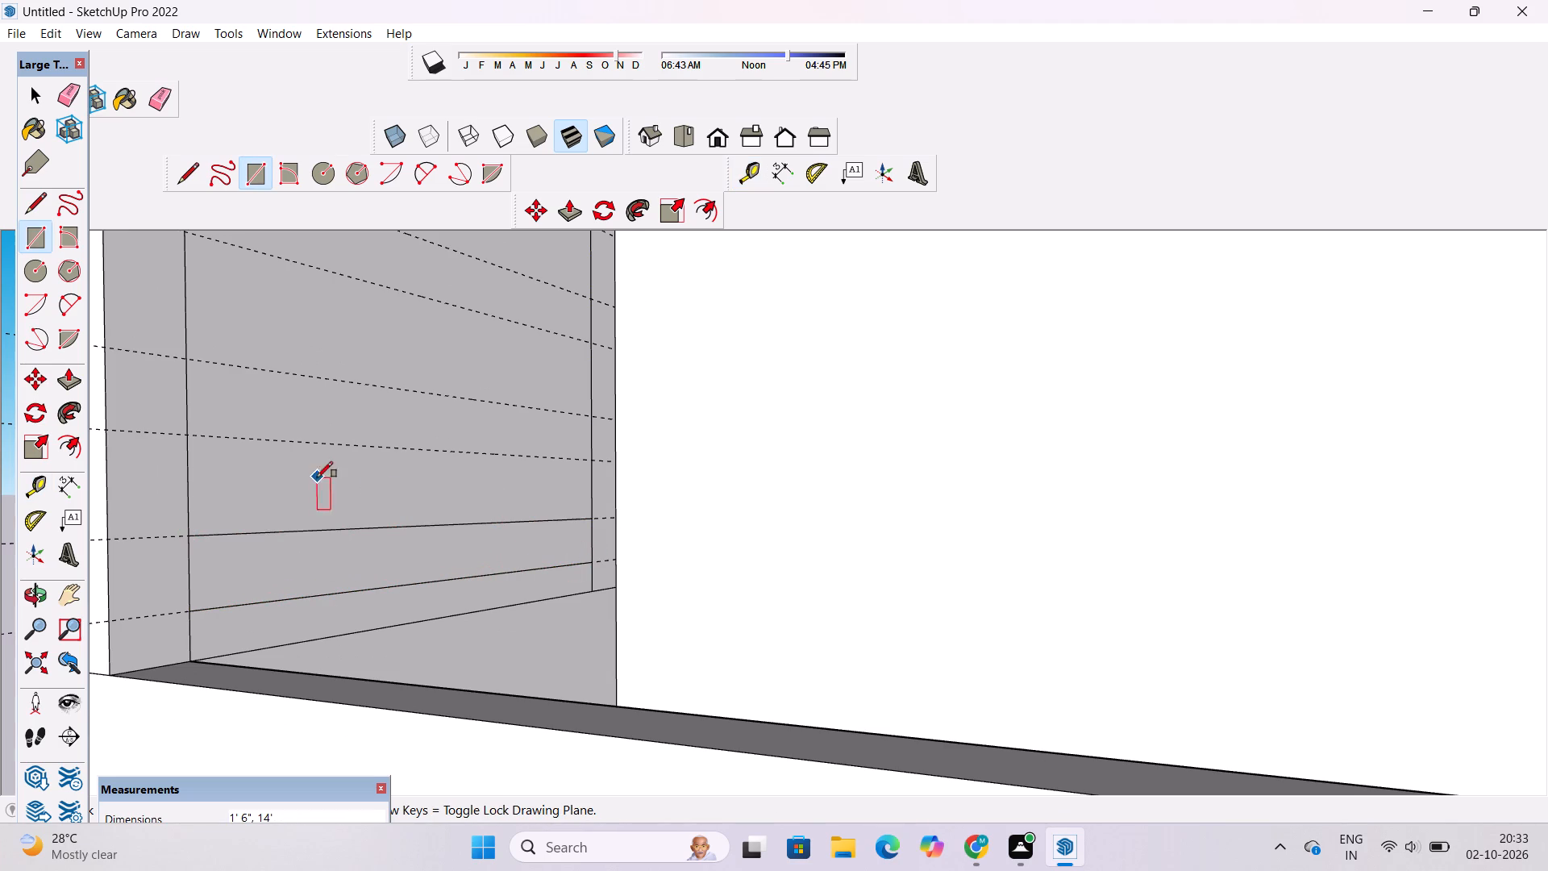
{"action": "left_click", "coordinate": [186, 360]}
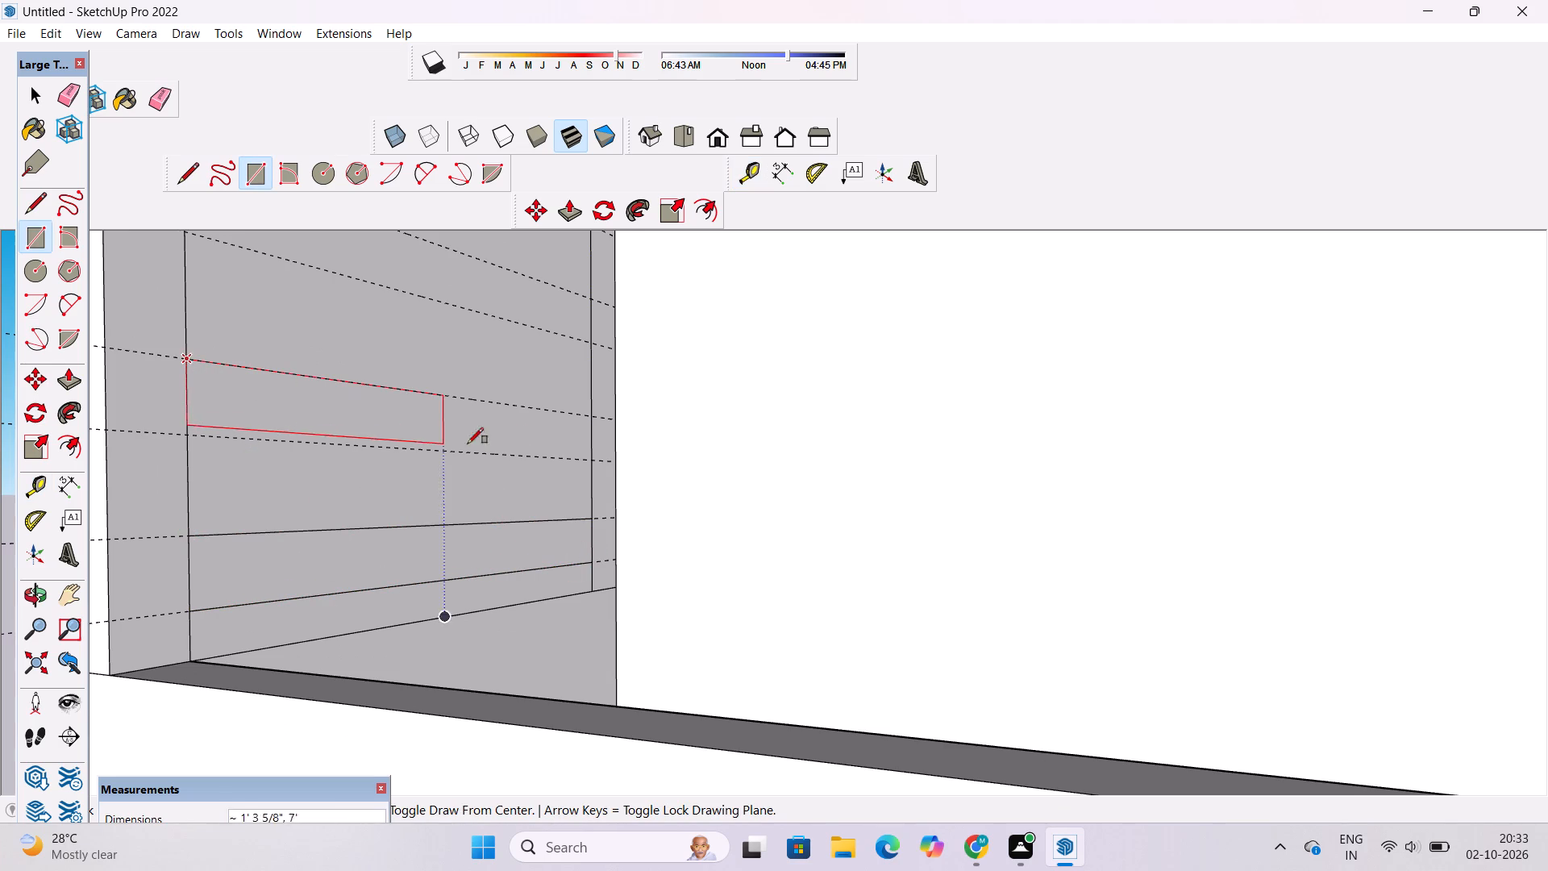
{"action": "left_click", "coordinate": [593, 462]}
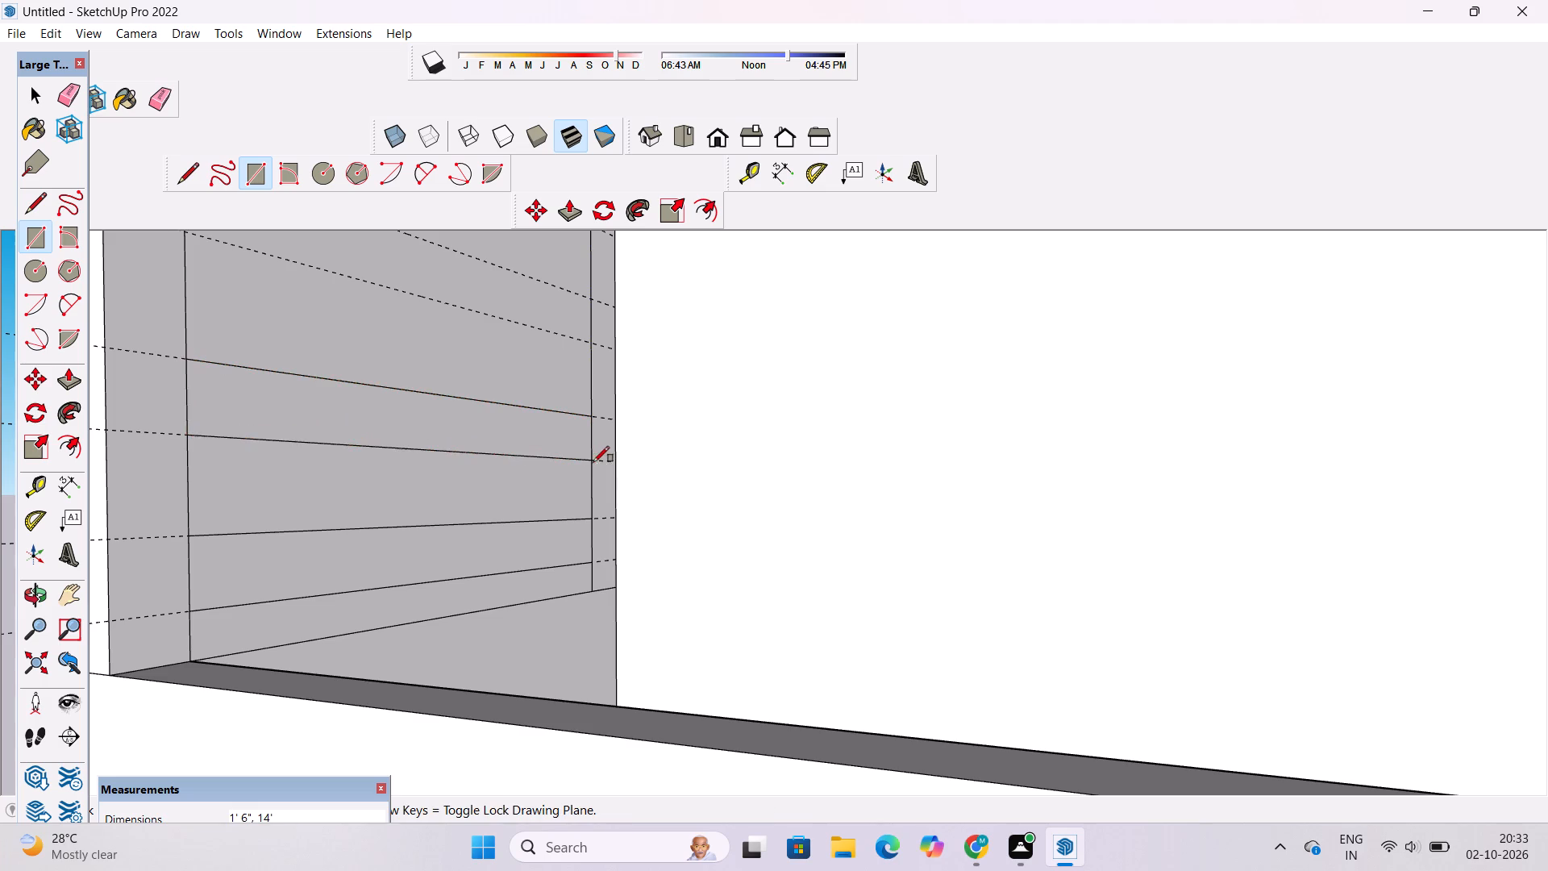
Draw 1'6" by 14' rectangles between the edge strips in the two upper 1.5' guide bands of the inner face.
{"action": "scroll", "coordinate": [615, 543], "scroll_direction": "down", "scroll_amount": 7}
{"action": "scroll", "coordinate": [476, 454], "scroll_direction": "up", "scroll_amount": 5}
{"action": "scroll", "coordinate": [410, 356], "scroll_direction": "up", "scroll_amount": 6}
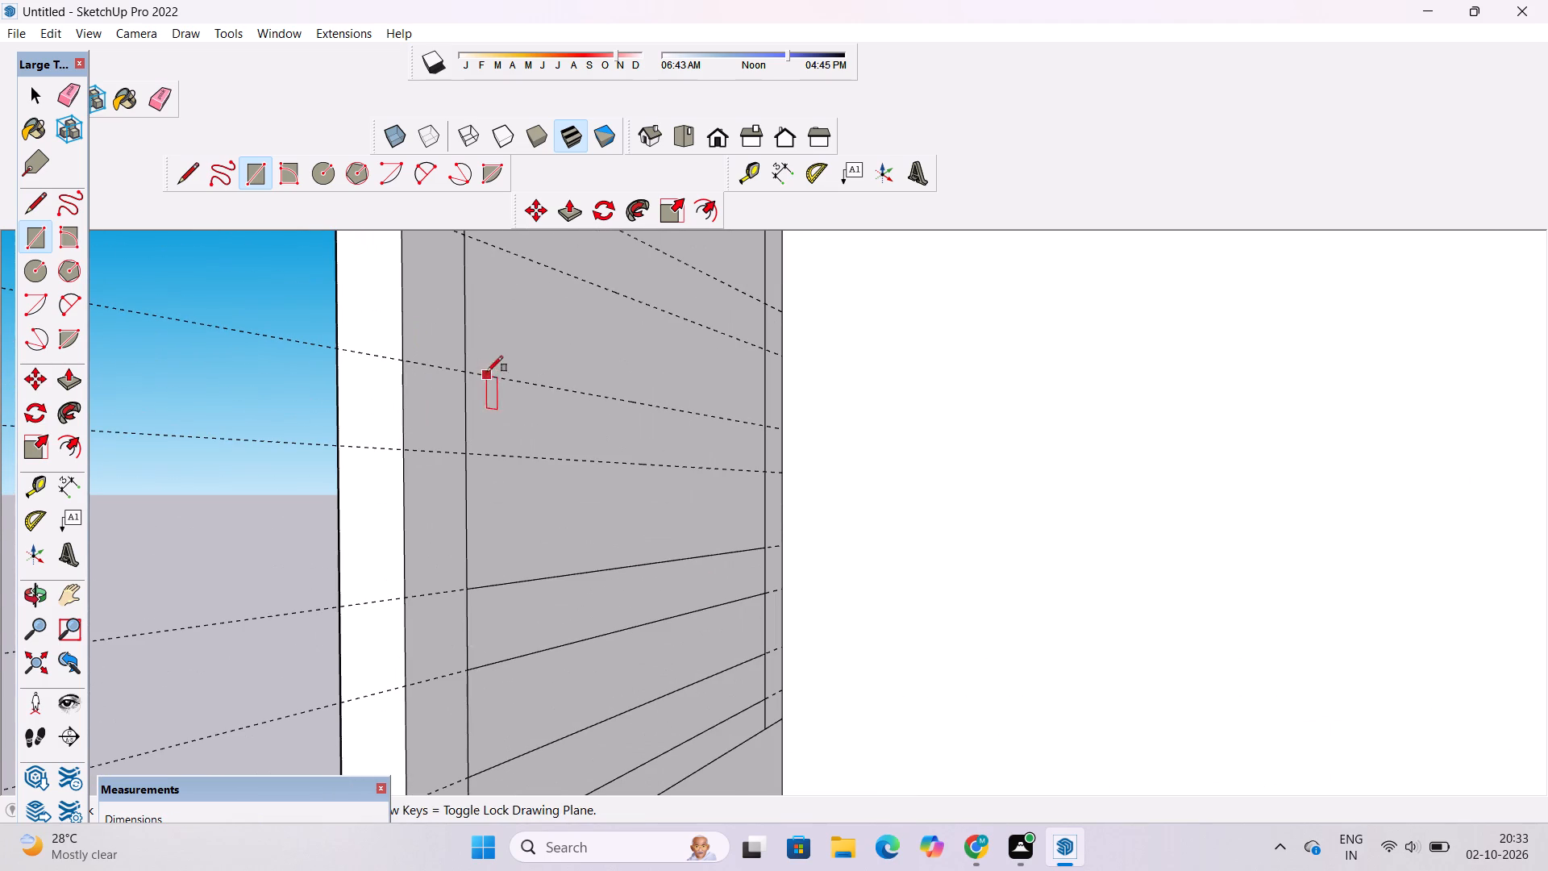
{"action": "left_click", "coordinate": [464, 369]}
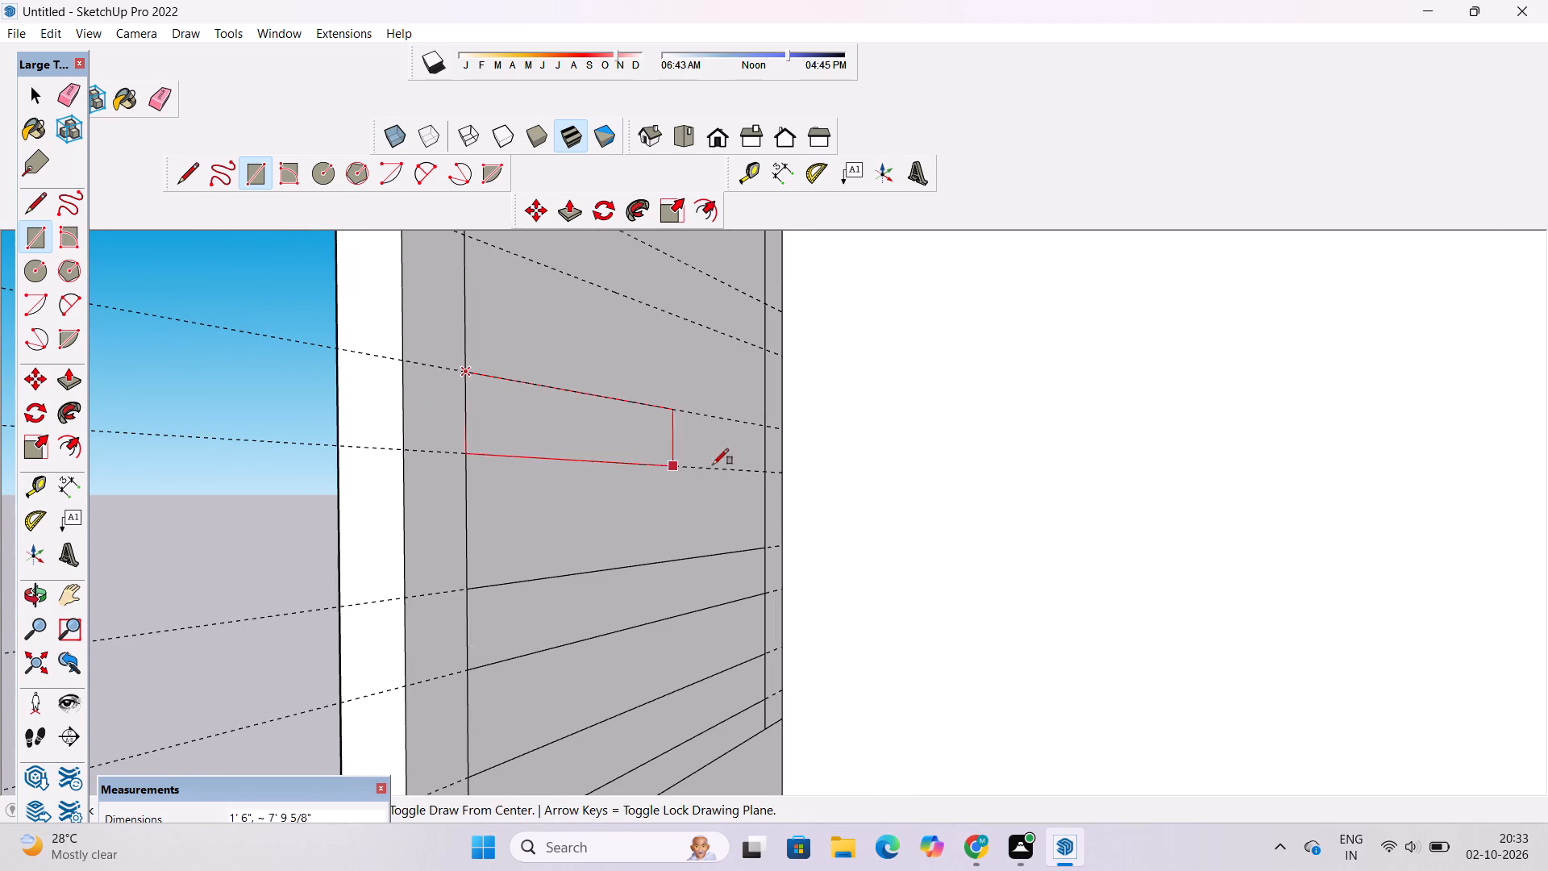
{"action": "left_click", "coordinate": [765, 474]}
{"action": "scroll", "coordinate": [539, 529], "scroll_direction": "down", "scroll_amount": 6}
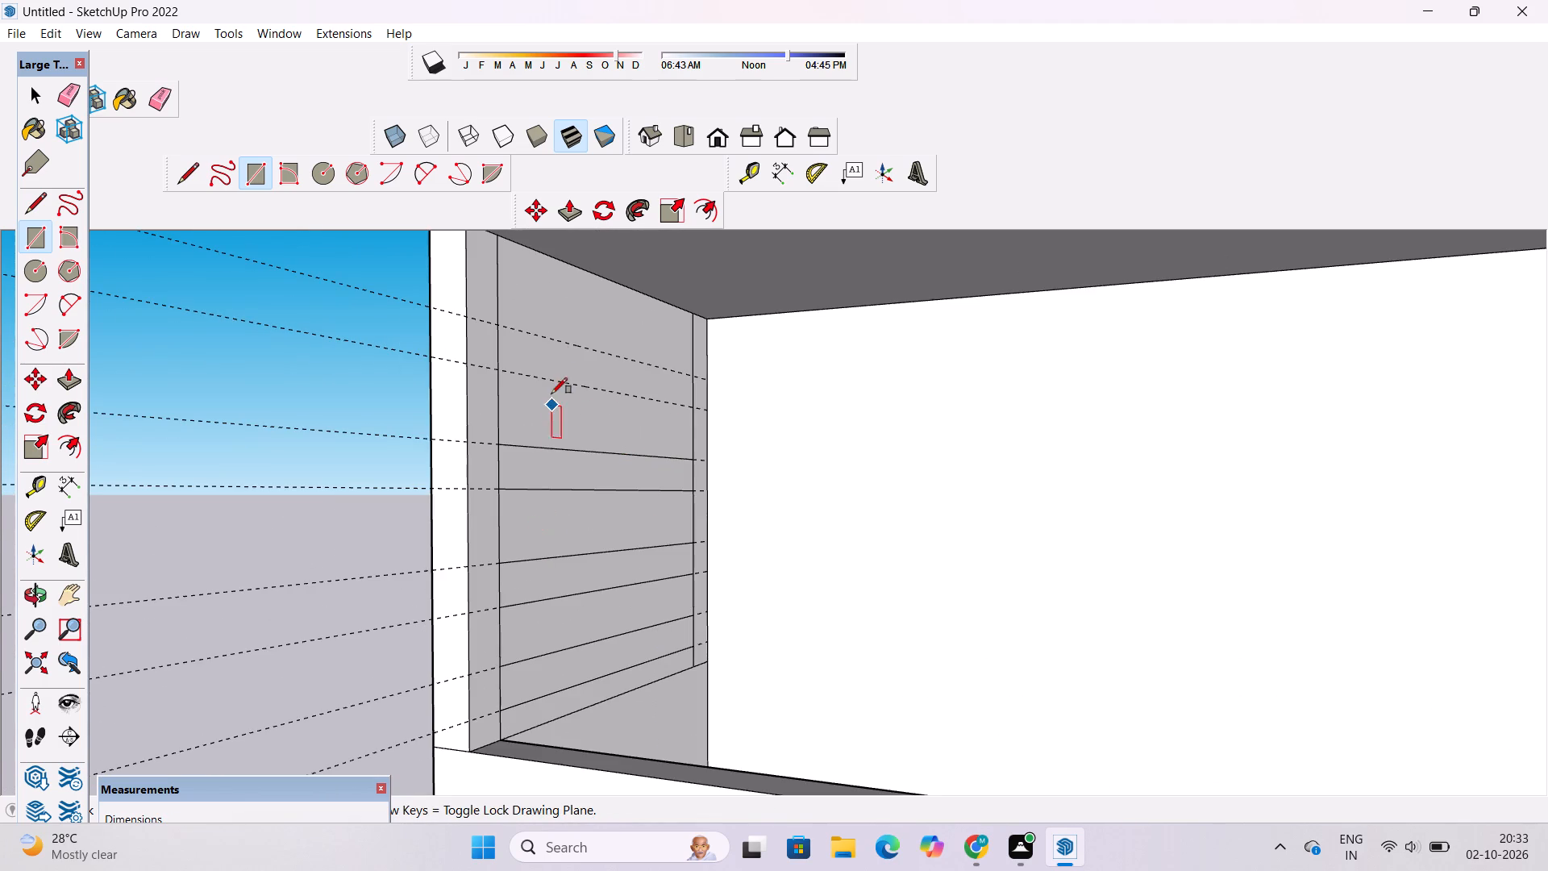
{"action": "scroll", "coordinate": [552, 323], "scroll_direction": "up", "scroll_amount": 4}
{"action": "scroll", "coordinate": [442, 331], "scroll_direction": "up", "scroll_amount": 3}
{"action": "left_click", "coordinate": [481, 331]}
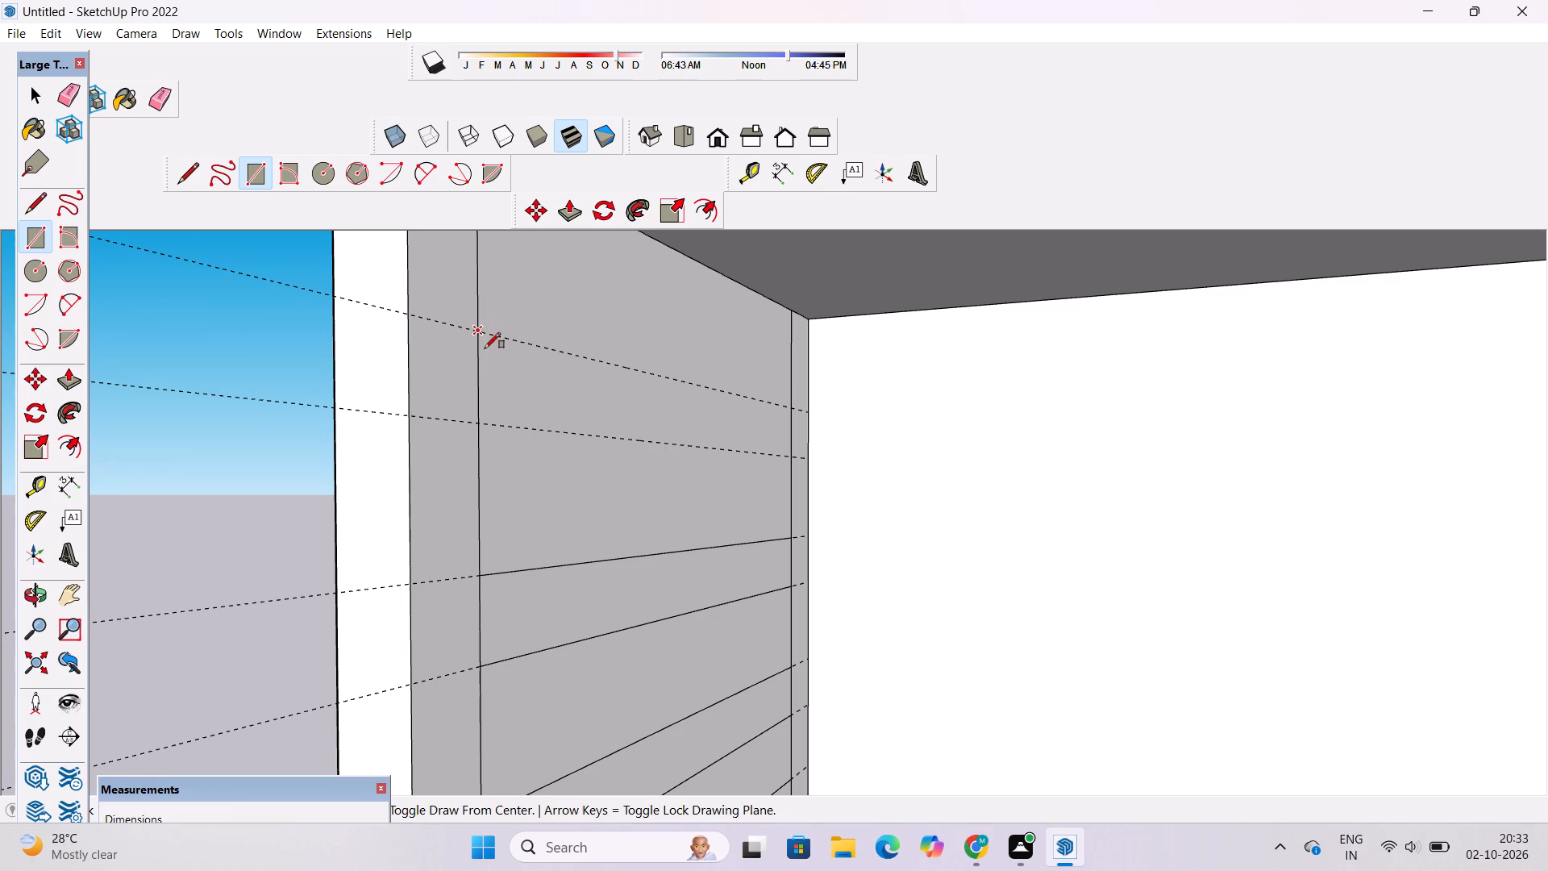
{"action": "left_click", "coordinate": [789, 460]}
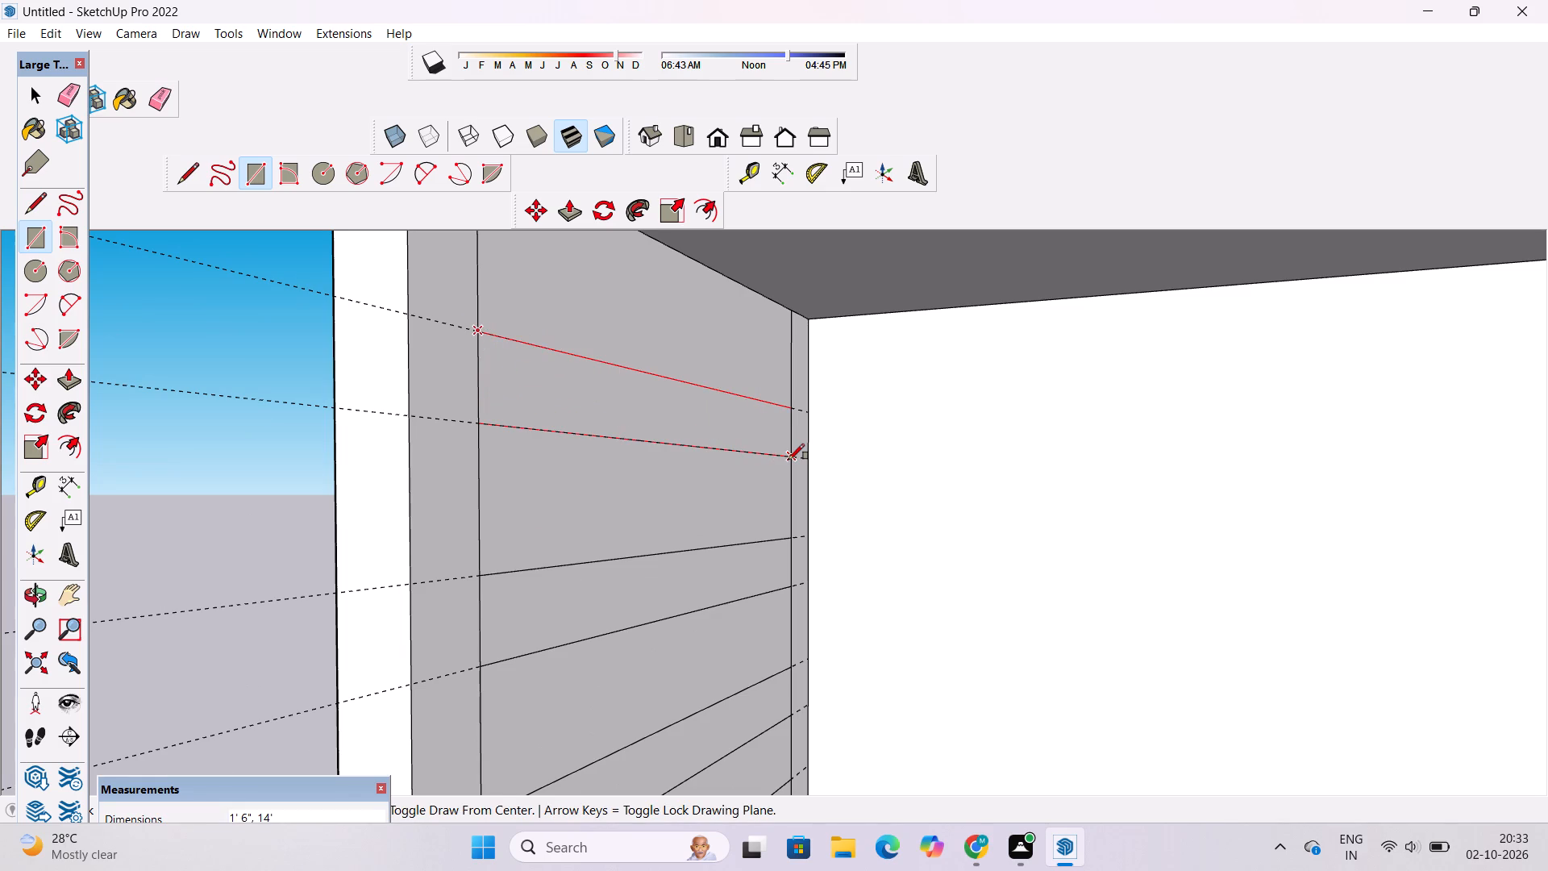
{"action": "key", "text": "space"}
Erase all the horizontal guides extending from the balcony's side wall.
{"action": "key", "text": "o"}
{"action": "scroll", "coordinate": [726, 465], "scroll_direction": "down", "scroll_amount": 5}
{"action": "left_click_drag", "start_coordinate": [742, 482], "coordinate": [689, 490], "text": "shift"}
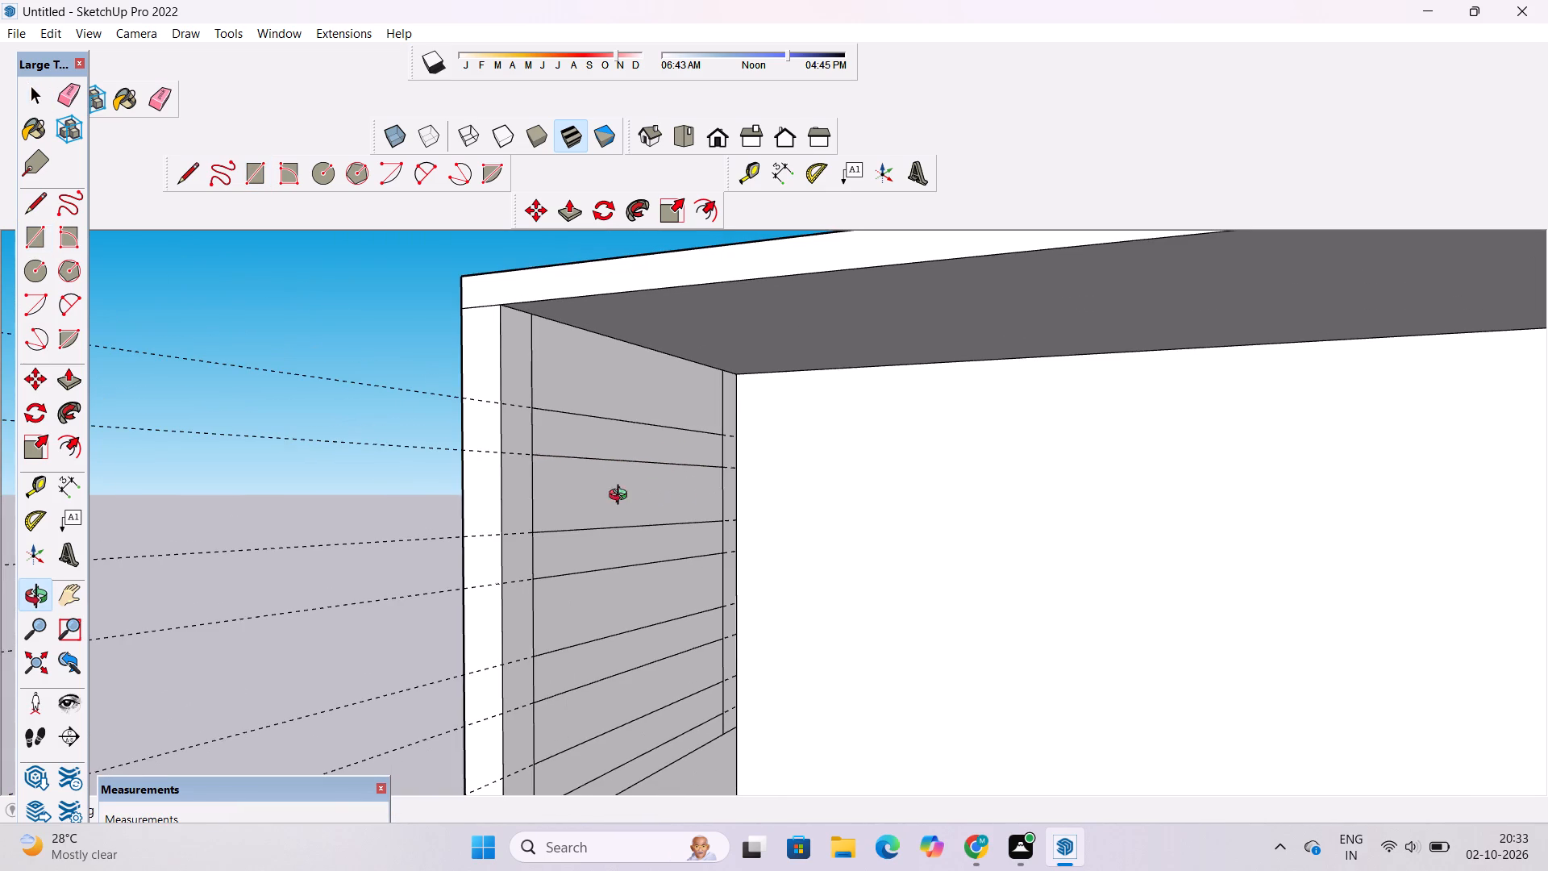
{"action": "key", "text": "e"}
{"action": "left_click_drag", "start_coordinate": [327, 359], "coordinate": [340, 453]}
{"action": "scroll", "coordinate": [356, 358], "scroll_direction": "down", "scroll_amount": 5}
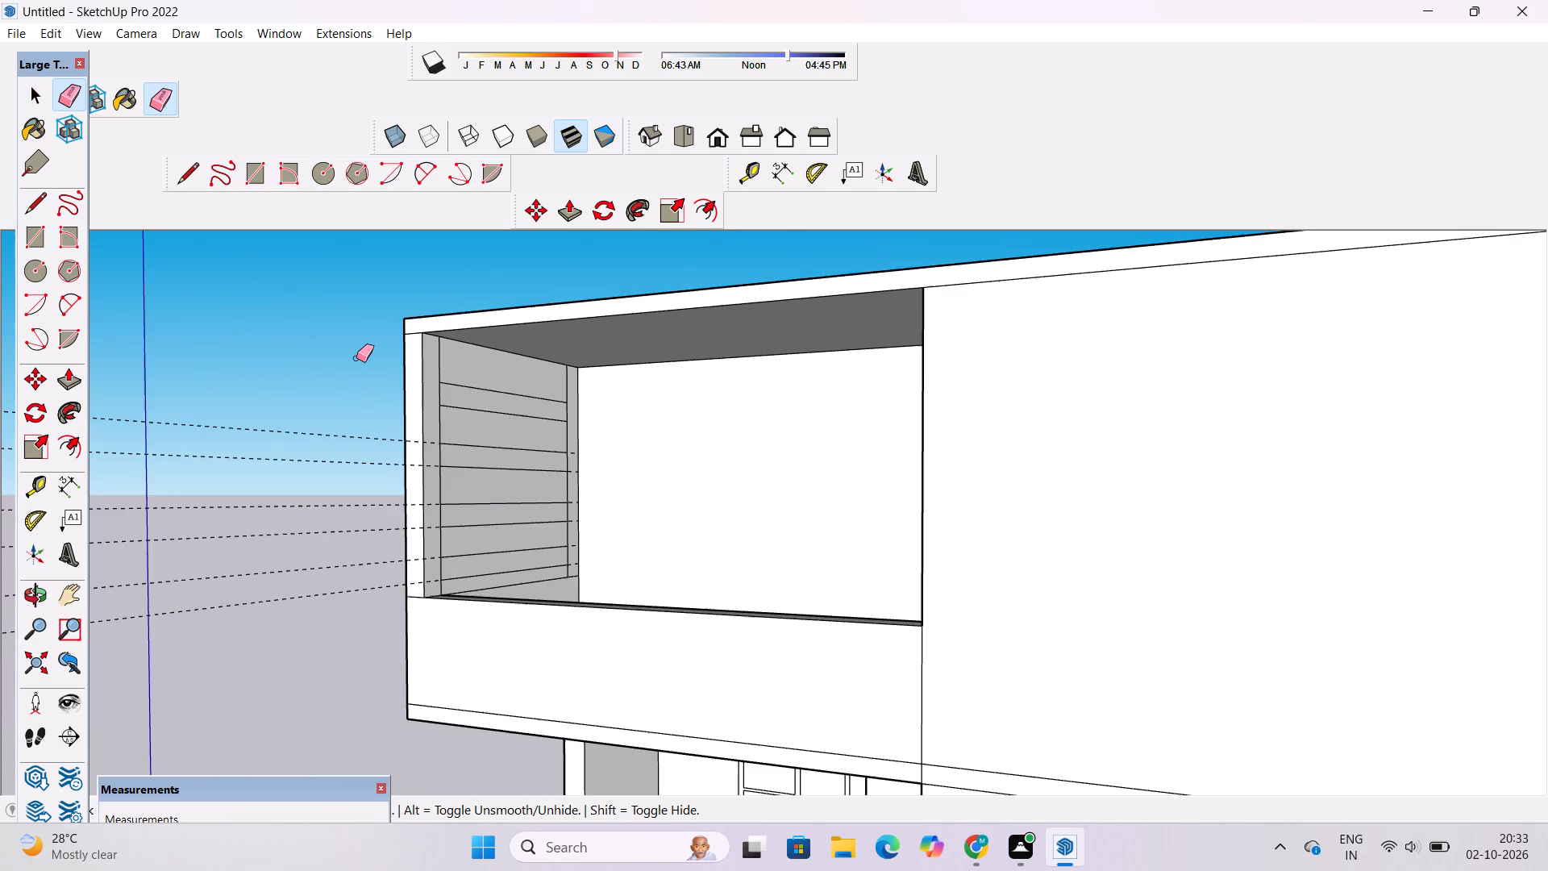
{"action": "scroll", "coordinate": [356, 358], "scroll_direction": "down", "scroll_amount": 3}
{"action": "scroll", "coordinate": [313, 385], "scroll_direction": "up", "scroll_amount": 3}
{"action": "left_click_drag", "start_coordinate": [313, 385], "coordinate": [322, 602]}
{"action": "scroll", "coordinate": [360, 498], "scroll_direction": "up", "scroll_amount": 4}
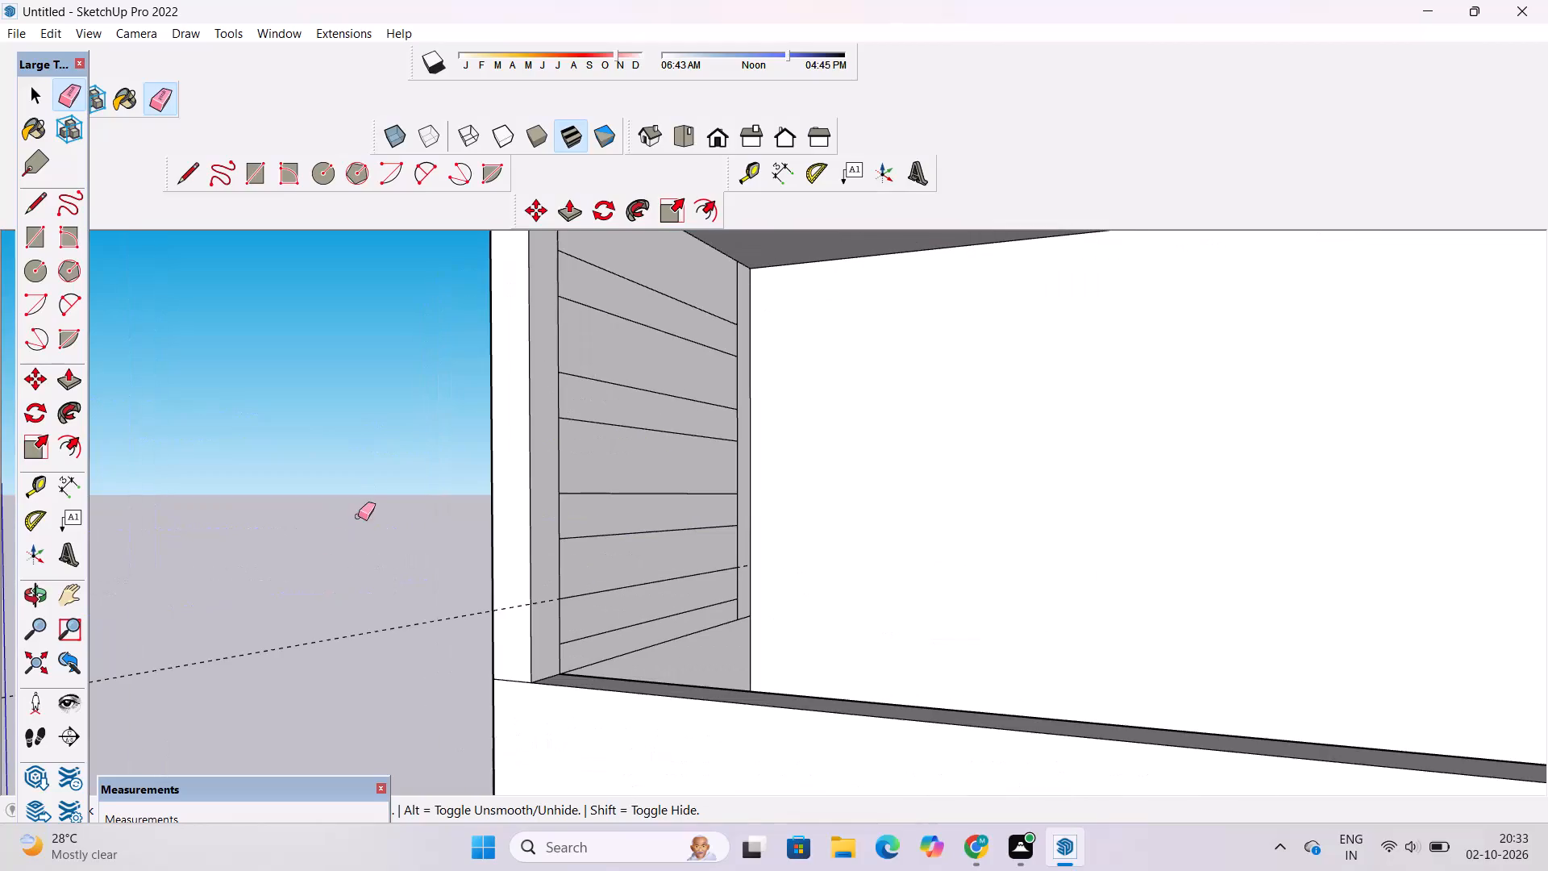
{"action": "left_click_drag", "start_coordinate": [356, 523], "coordinate": [359, 631]}
{"action": "left_click_drag", "start_coordinate": [359, 631], "coordinate": [364, 649]}
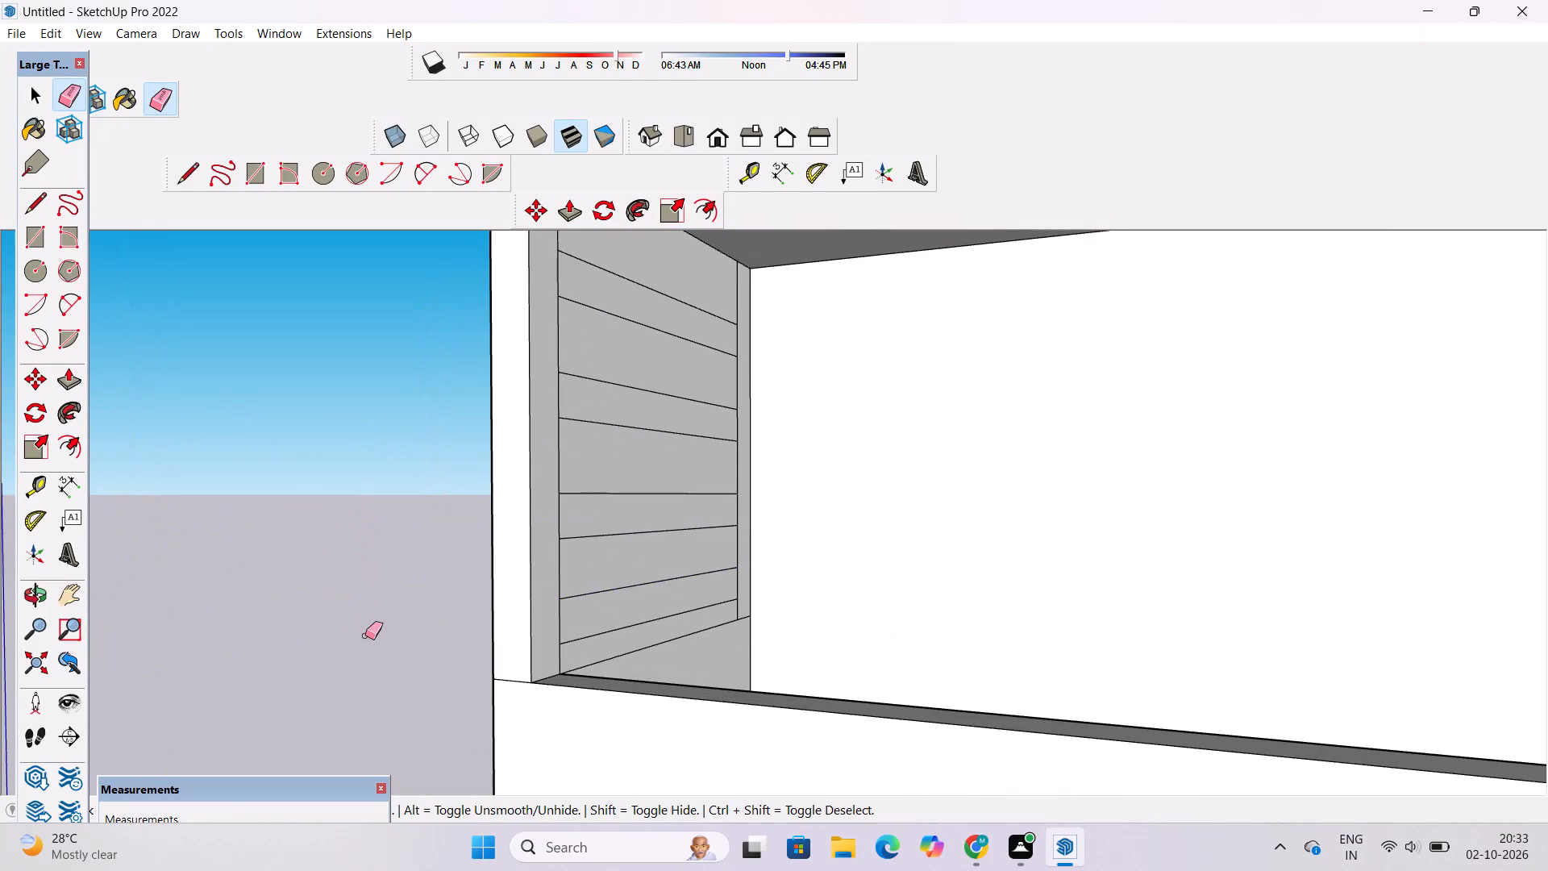
Examine the horizontal bands on the side wall's inner face and the roof slab above from several angles.
{"action": "key", "text": "o"}
{"action": "scroll", "coordinate": [365, 636], "scroll_direction": "down", "scroll_amount": 6}
{"action": "left_click_drag", "start_coordinate": [433, 624], "coordinate": [439, 638]}
{"action": "scroll", "coordinate": [470, 644], "scroll_direction": "up", "scroll_amount": 5}
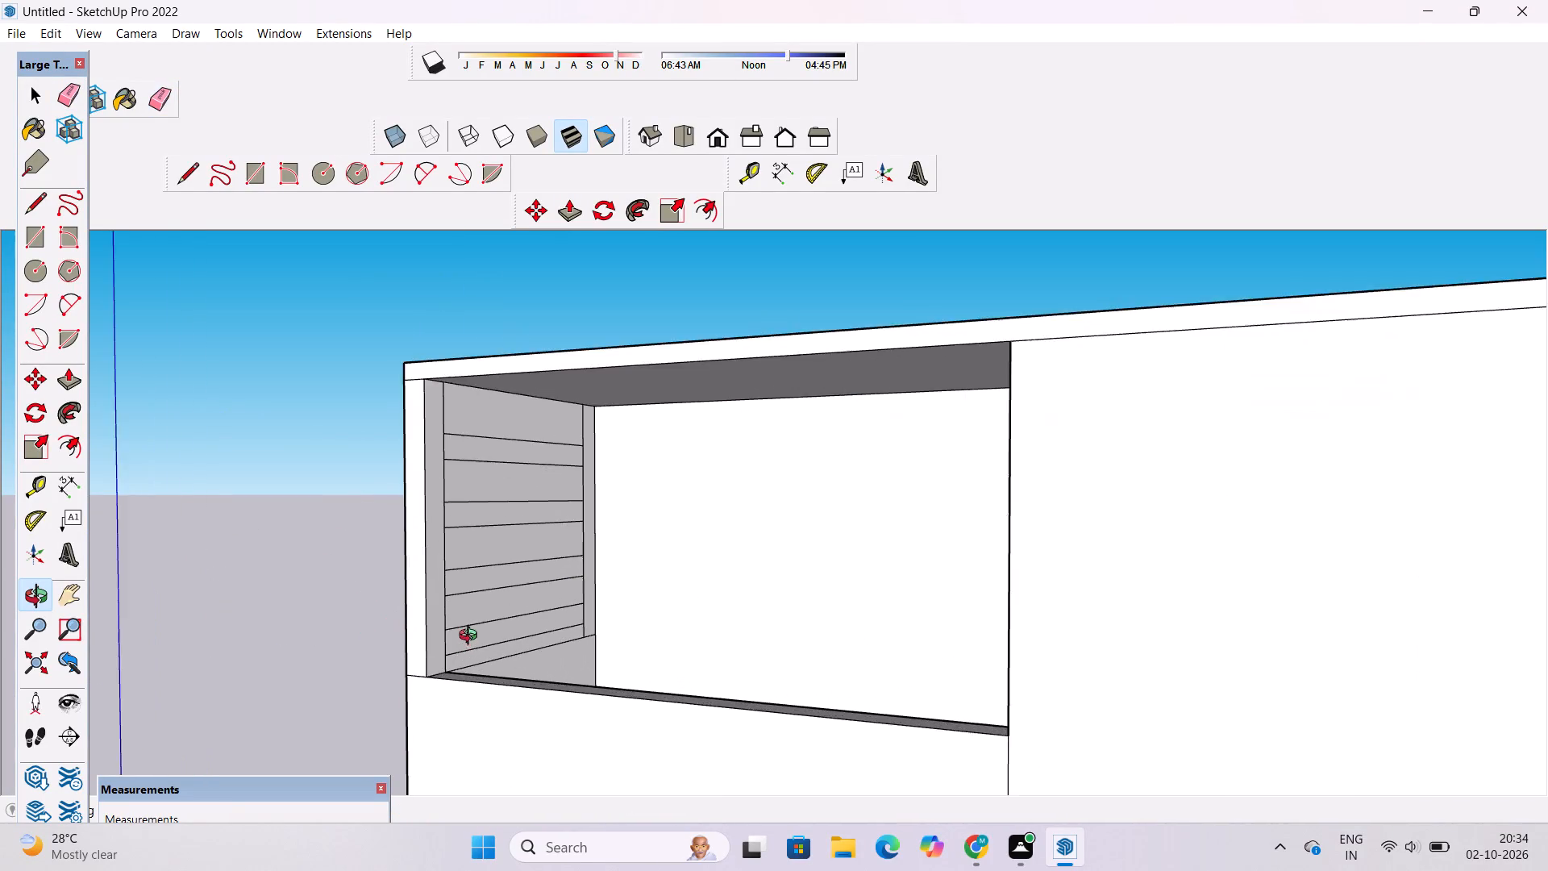
{"action": "scroll", "coordinate": [472, 637], "scroll_direction": "up", "scroll_amount": 4}
{"action": "left_click_drag", "start_coordinate": [478, 636], "coordinate": [479, 606], "text": "shift"}
{"action": "left_click_drag", "start_coordinate": [551, 602], "coordinate": [552, 611]}
{"action": "scroll", "coordinate": [549, 602], "scroll_direction": "down", "scroll_amount": 5, "text": "shift"}
{"action": "left_click_drag", "start_coordinate": [549, 574], "coordinate": [583, 641], "text": "shift"}
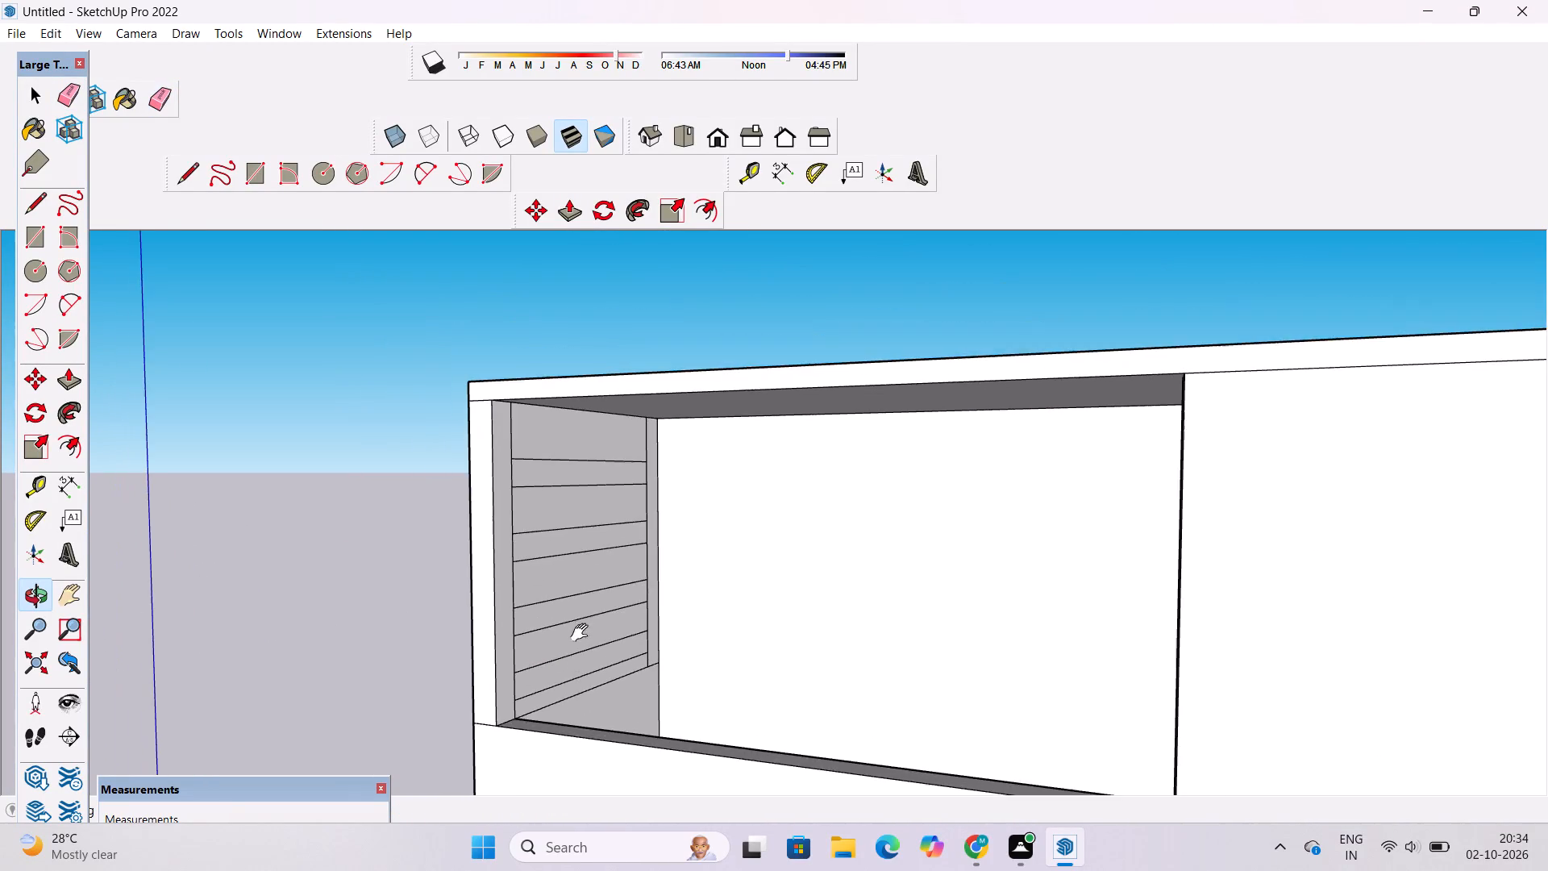
{"action": "scroll", "coordinate": [572, 502], "scroll_direction": "up", "scroll_amount": 5, "text": "shift"}
{"action": "left_click_drag", "start_coordinate": [556, 476], "coordinate": [557, 490], "text": "shift"}
{"action": "scroll", "coordinate": [557, 490], "scroll_direction": "down", "scroll_amount": 1}
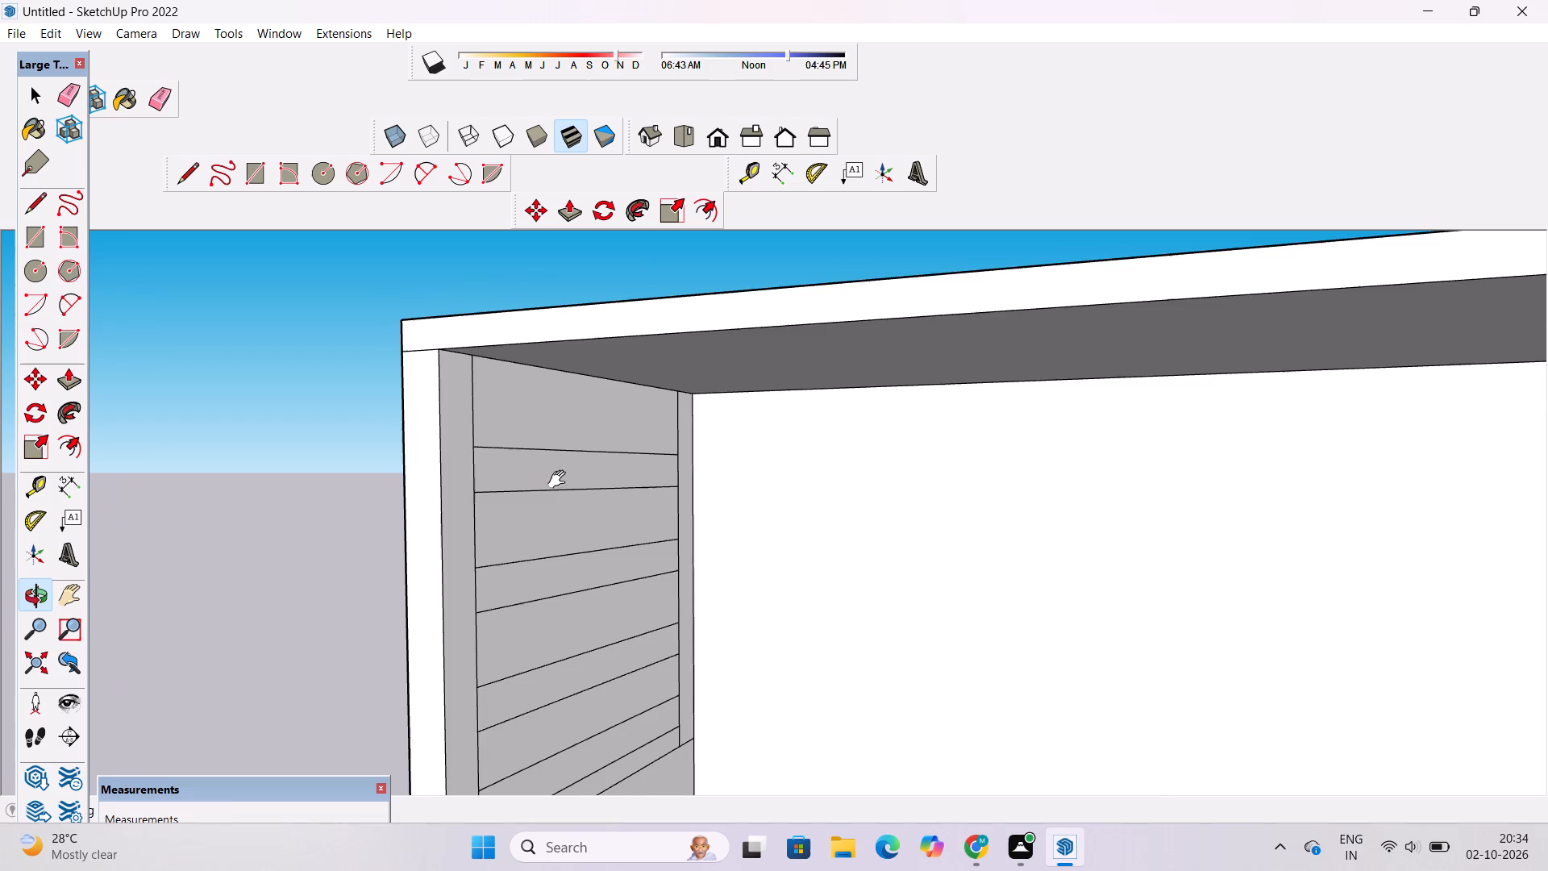
{"action": "left_click_drag", "start_coordinate": [560, 480], "coordinate": [575, 515], "text": "shift"}
{"action": "scroll", "coordinate": [572, 494], "scroll_direction": "up", "scroll_amount": 2}
{"action": "left_click_drag", "start_coordinate": [571, 490], "coordinate": [571, 506], "text": "shift"}
{"action": "scroll", "coordinate": [571, 498], "scroll_direction": "up", "scroll_amount": 1}
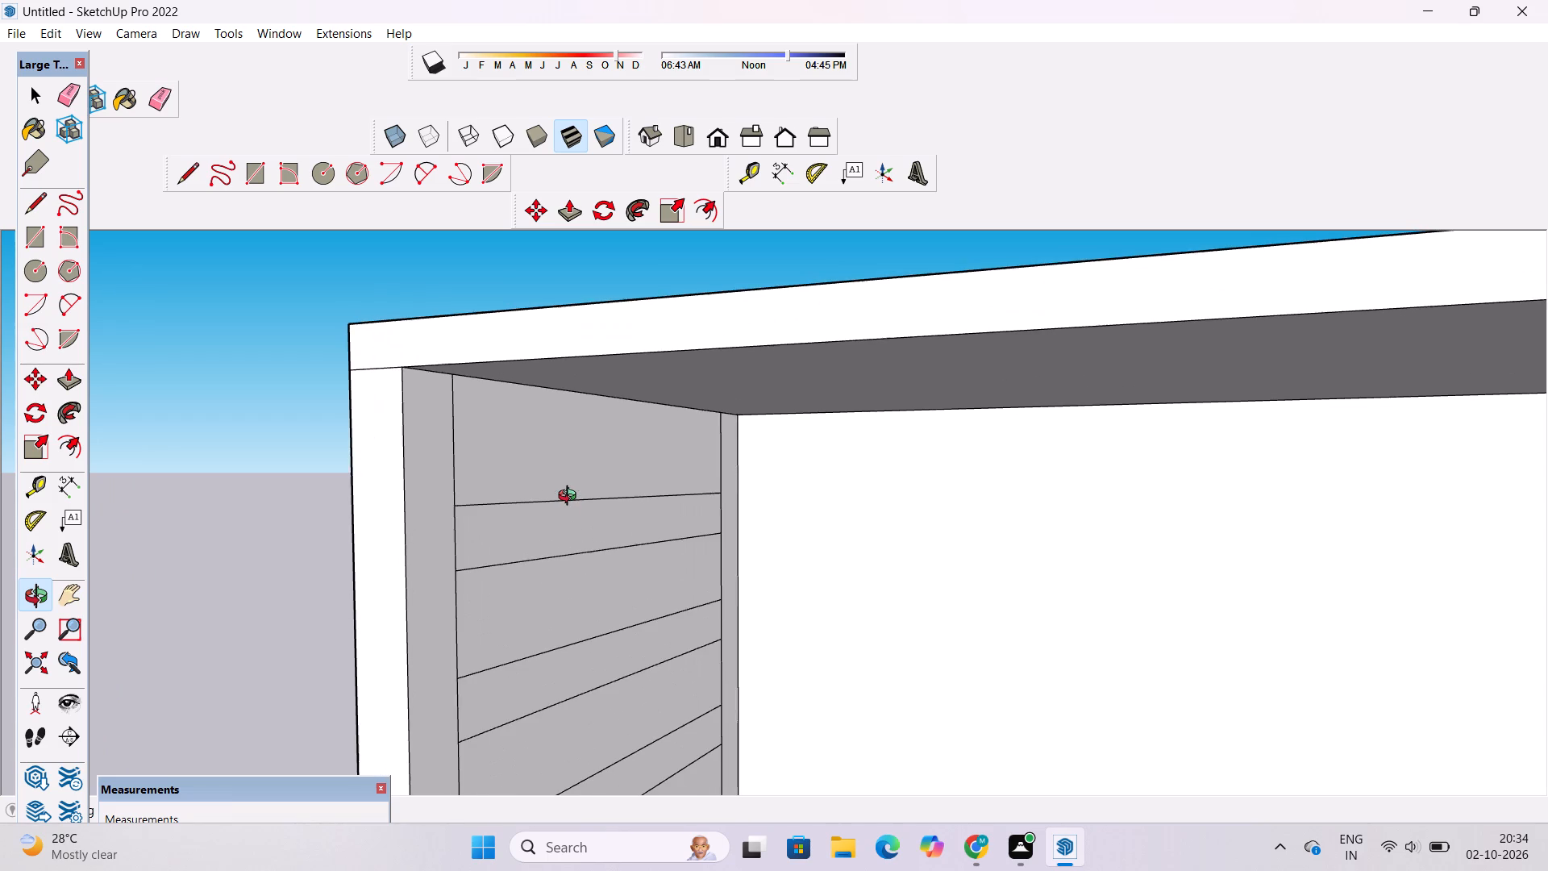
{"action": "left_click_drag", "start_coordinate": [571, 498], "coordinate": [569, 486], "text": "shift"}
{"action": "scroll", "coordinate": [559, 461], "scroll_direction": "down", "scroll_amount": 5}
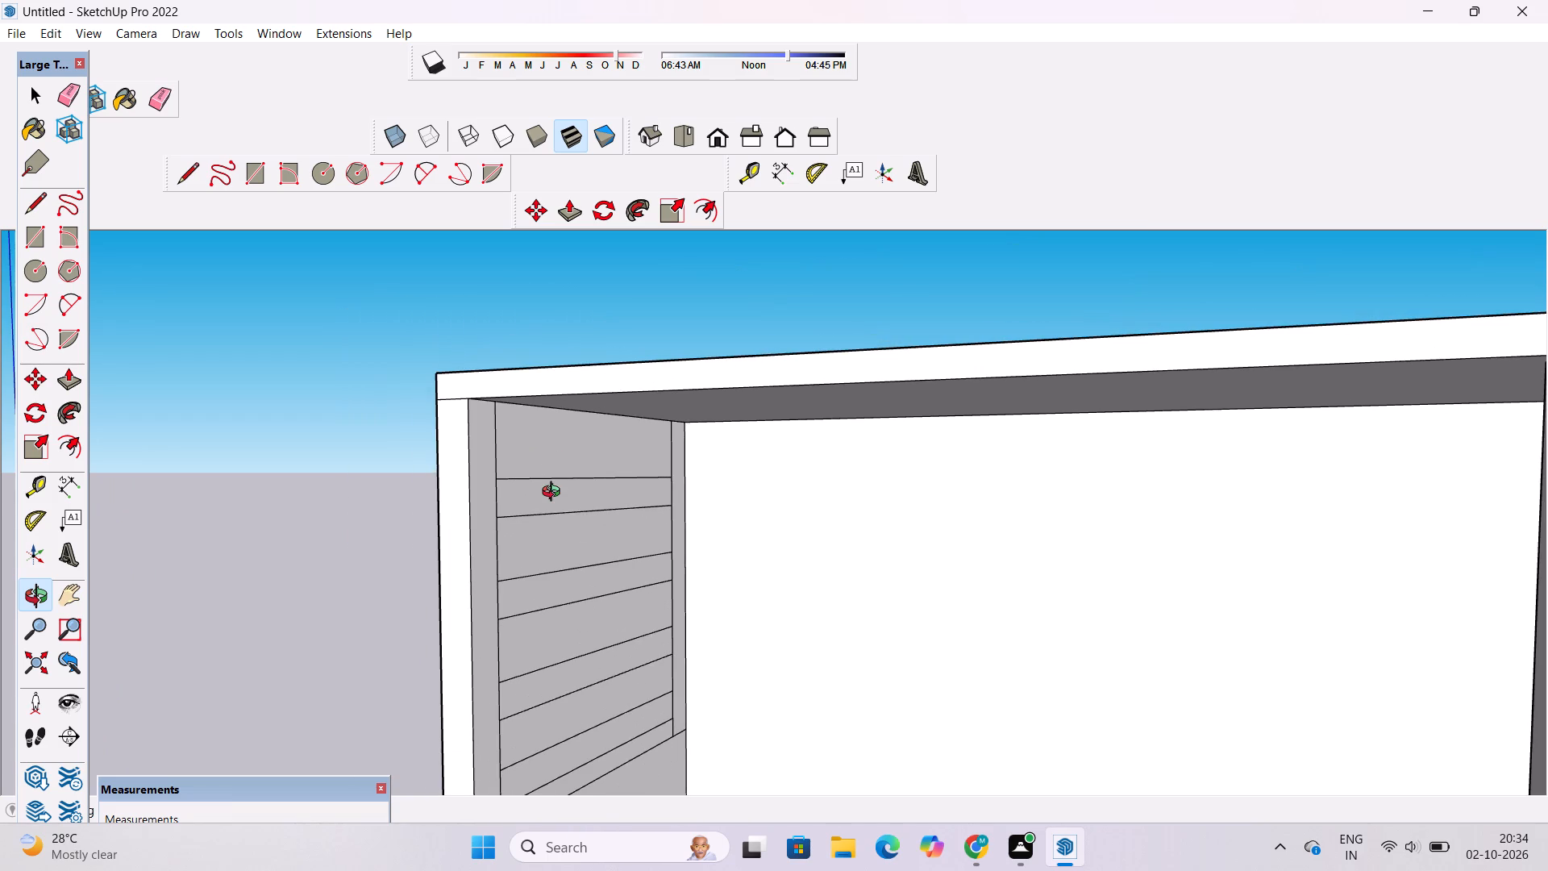
Push the two upper 1.5' bands 1'6" through the side wall's thickness to cut open slots.
{"action": "key", "text": "p"}
{"action": "left_click", "coordinate": [535, 497]}
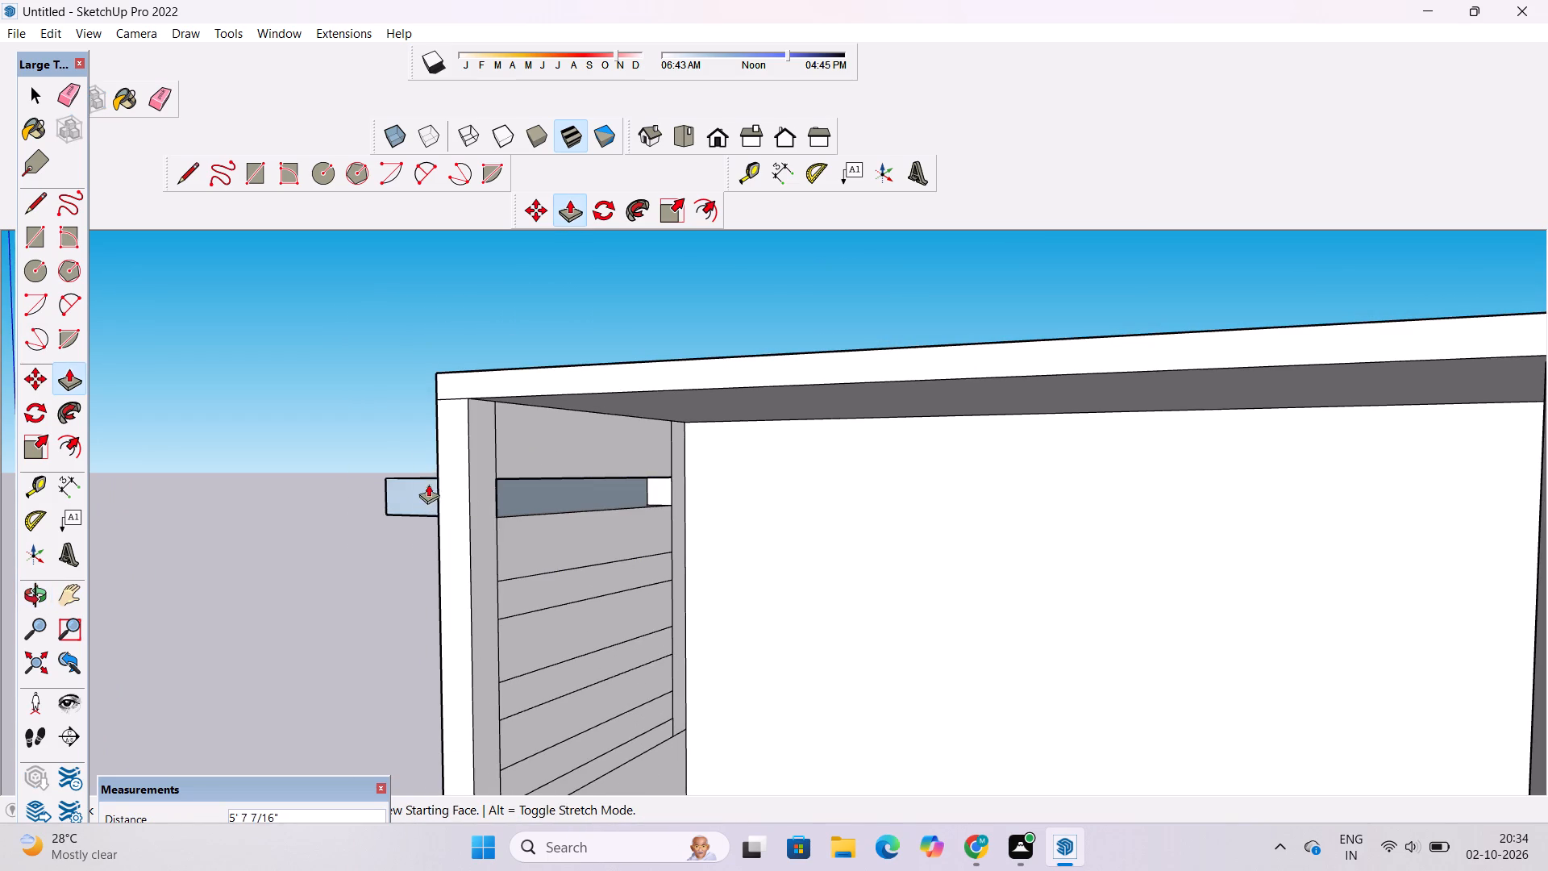
{"action": "left_click", "coordinate": [433, 458]}
{"action": "scroll", "coordinate": [445, 429], "scroll_direction": "down", "scroll_amount": 5}
{"action": "scroll", "coordinate": [481, 582], "scroll_direction": "up", "scroll_amount": 5}
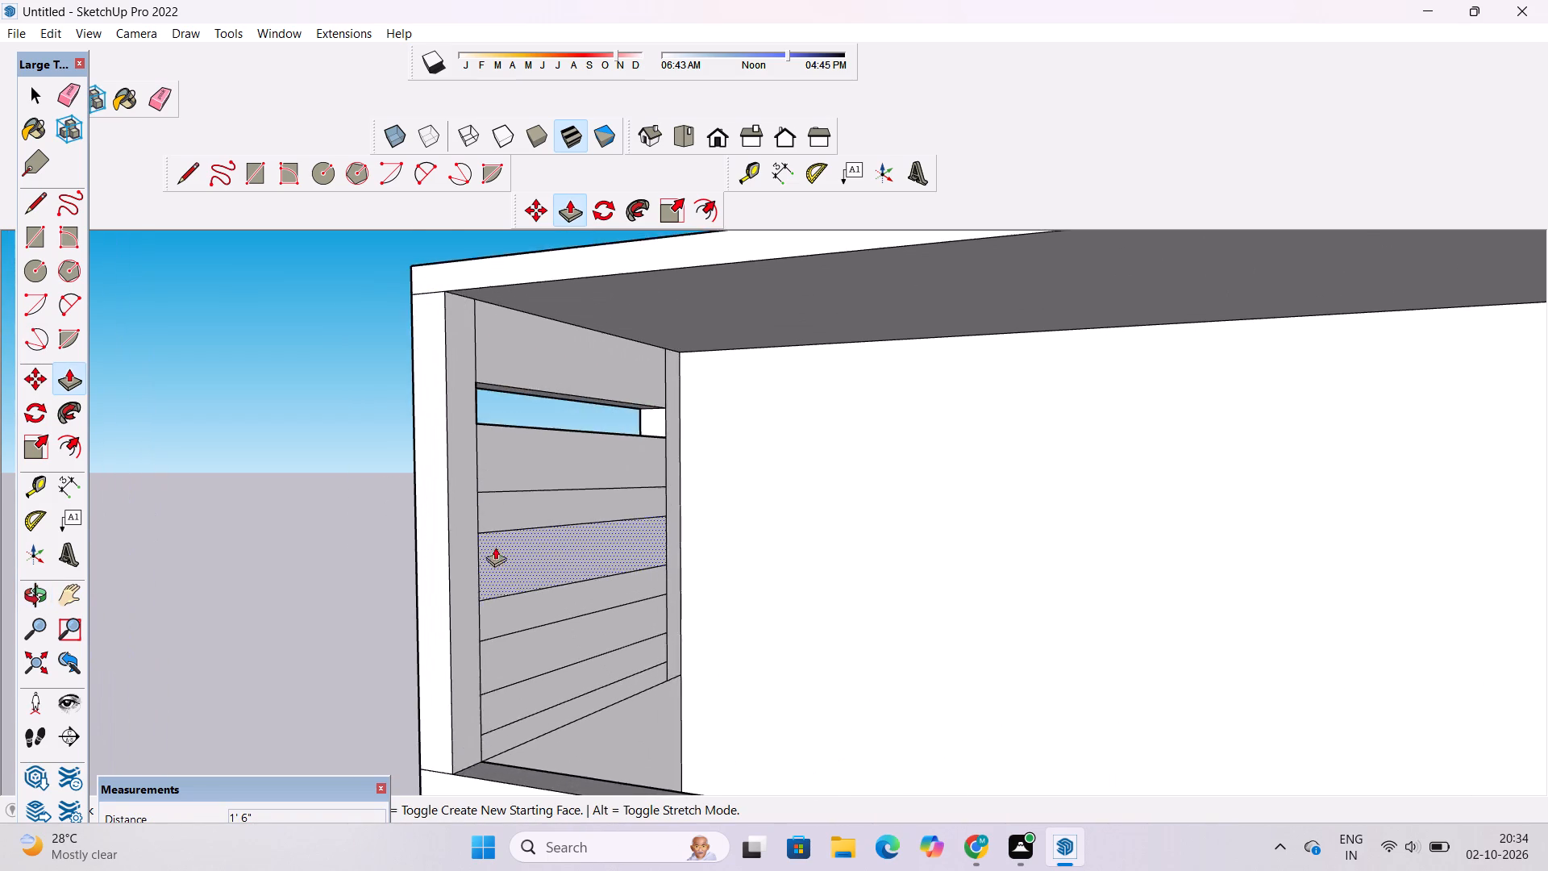
{"action": "scroll", "coordinate": [495, 547], "scroll_direction": "up", "scroll_amount": 4}
{"action": "left_click", "coordinate": [519, 506]}
{"action": "left_click", "coordinate": [352, 445]}
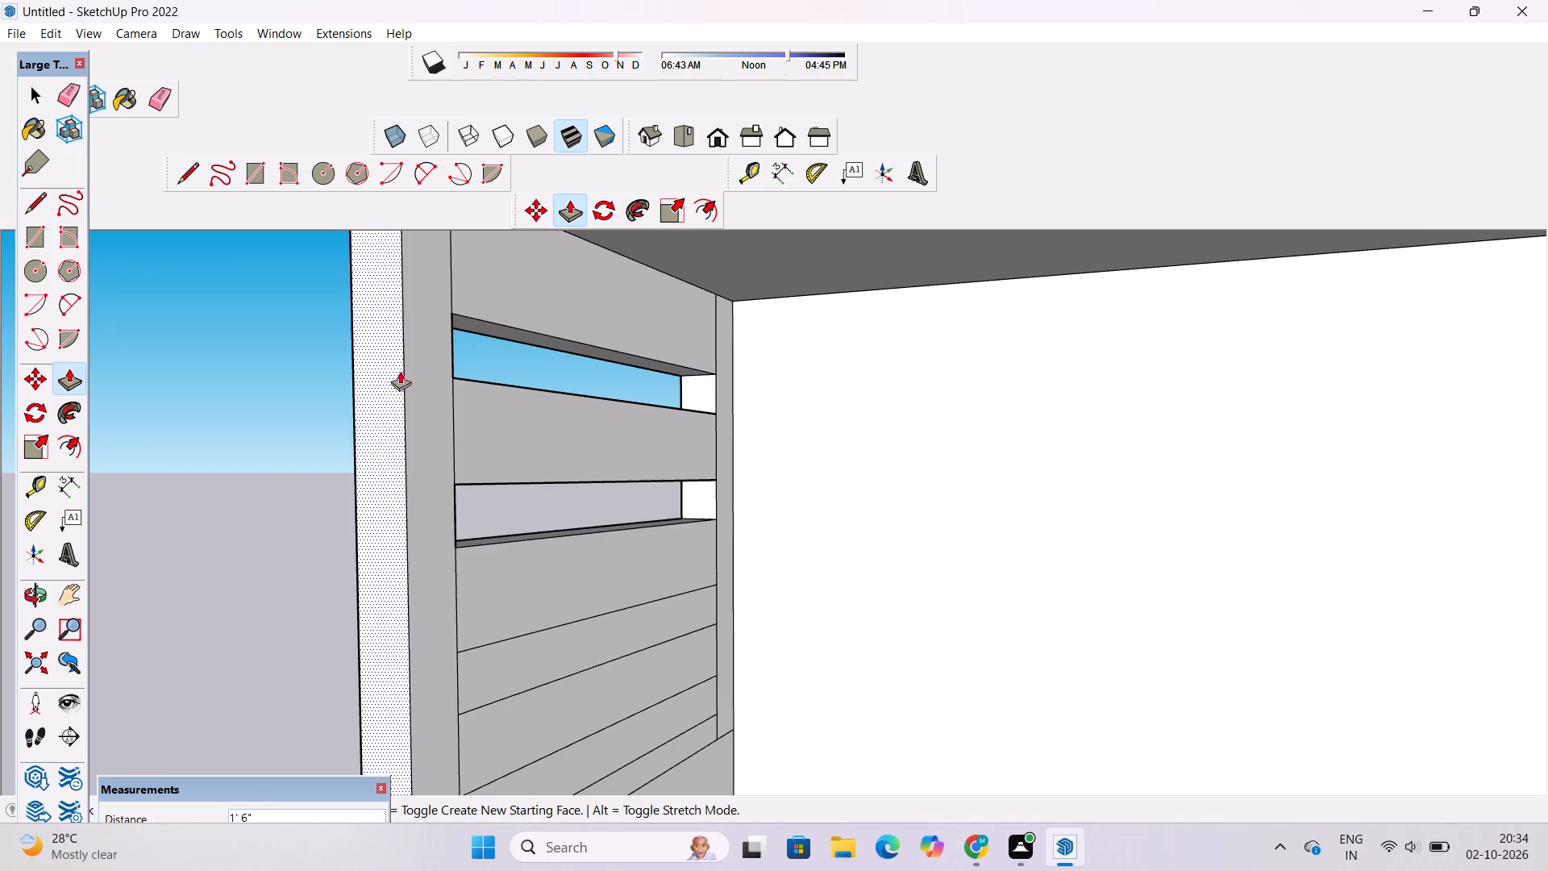
Push the two lower 1.5' bands 1'6" through the side wall's thickness to cut open slots.
{"action": "scroll", "coordinate": [401, 370], "scroll_direction": "down", "scroll_amount": 6}
{"action": "left_click", "coordinate": [464, 550]}
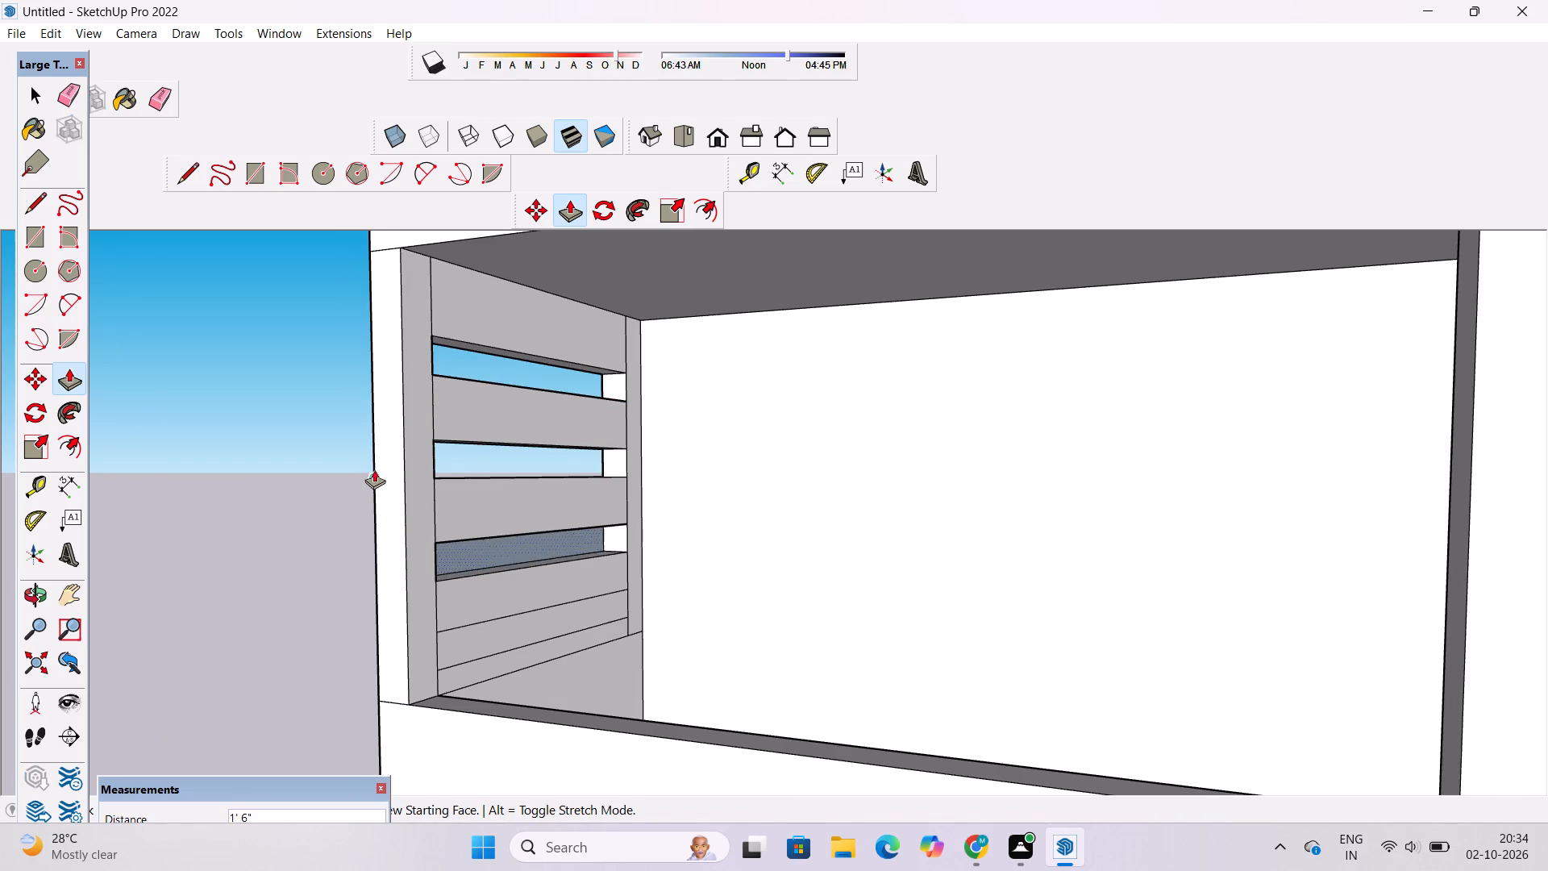
{"action": "left_click", "coordinate": [373, 466]}
{"action": "scroll", "coordinate": [420, 396], "scroll_direction": "down", "scroll_amount": 5}
{"action": "scroll", "coordinate": [496, 569], "scroll_direction": "up", "scroll_amount": 5}
{"action": "left_click", "coordinate": [467, 541]}
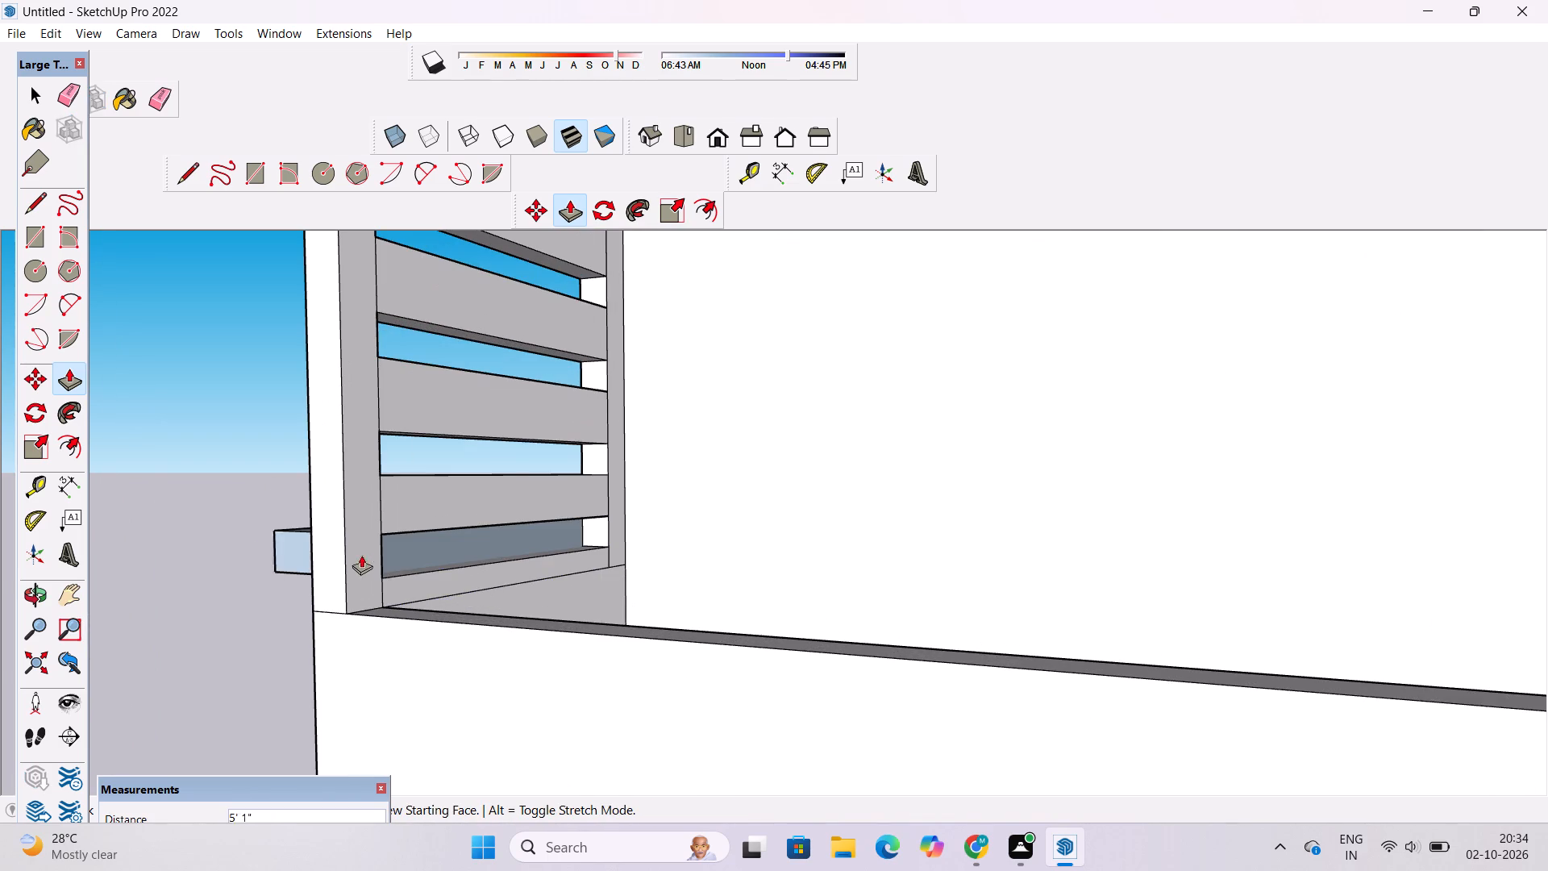
{"action": "left_click", "coordinate": [309, 524]}
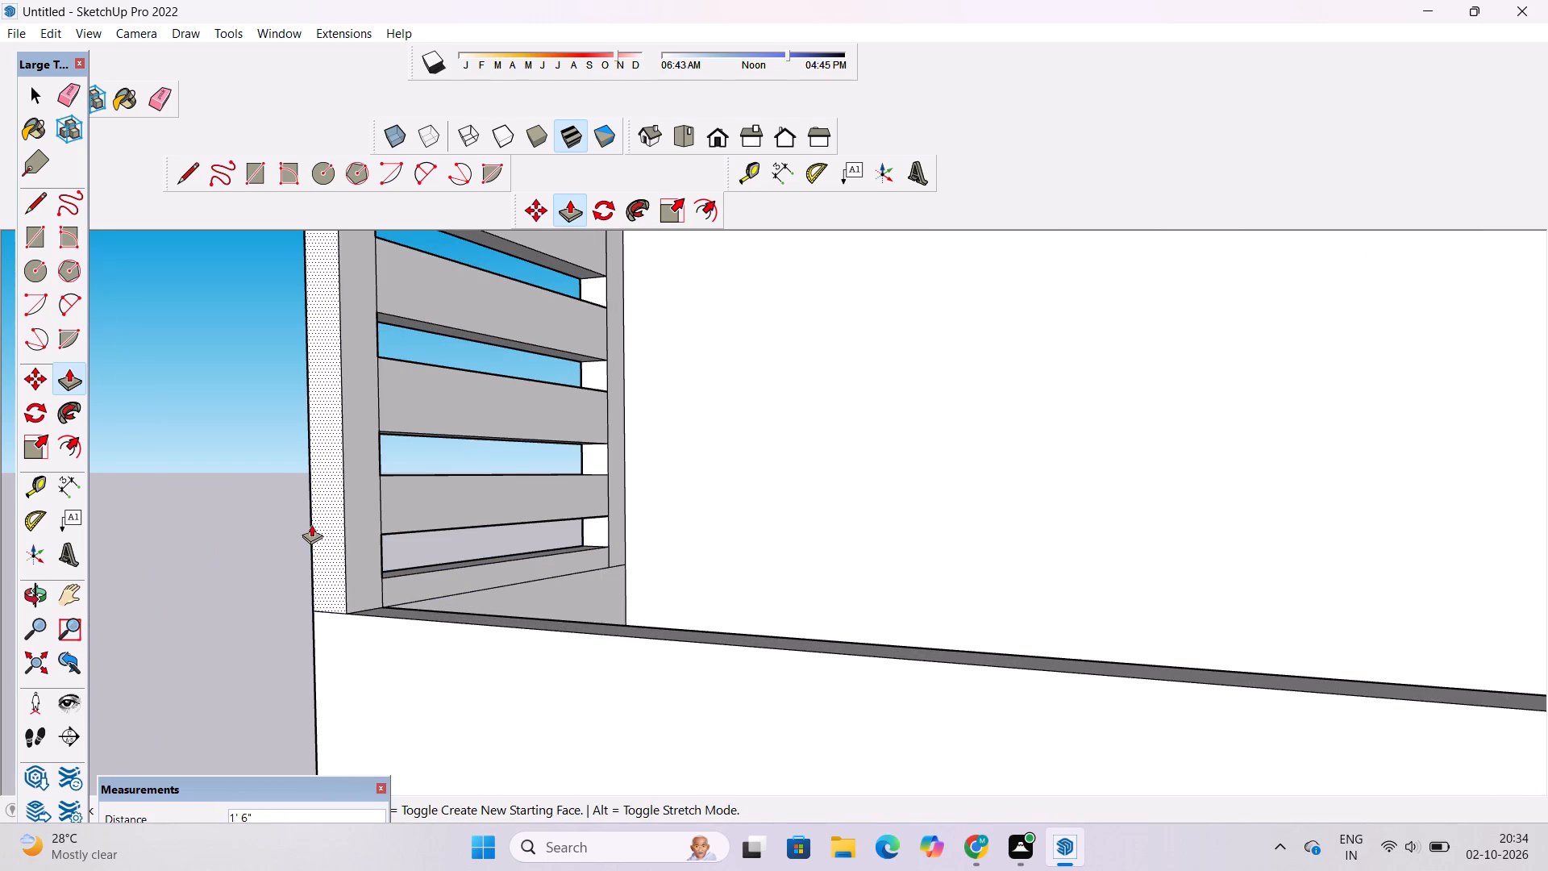
Examine the through-cut slots in the balcony's side wall and the roof slab above from several angles.
{"action": "key", "text": "o"}
{"action": "scroll", "coordinate": [320, 524], "scroll_direction": "down", "scroll_amount": 7}
{"action": "left_click_drag", "start_coordinate": [284, 585], "coordinate": [664, 531]}
{"action": "scroll", "coordinate": [648, 500], "scroll_direction": "down", "scroll_amount": 5}
{"action": "left_click_drag", "start_coordinate": [655, 450], "coordinate": [698, 602]}
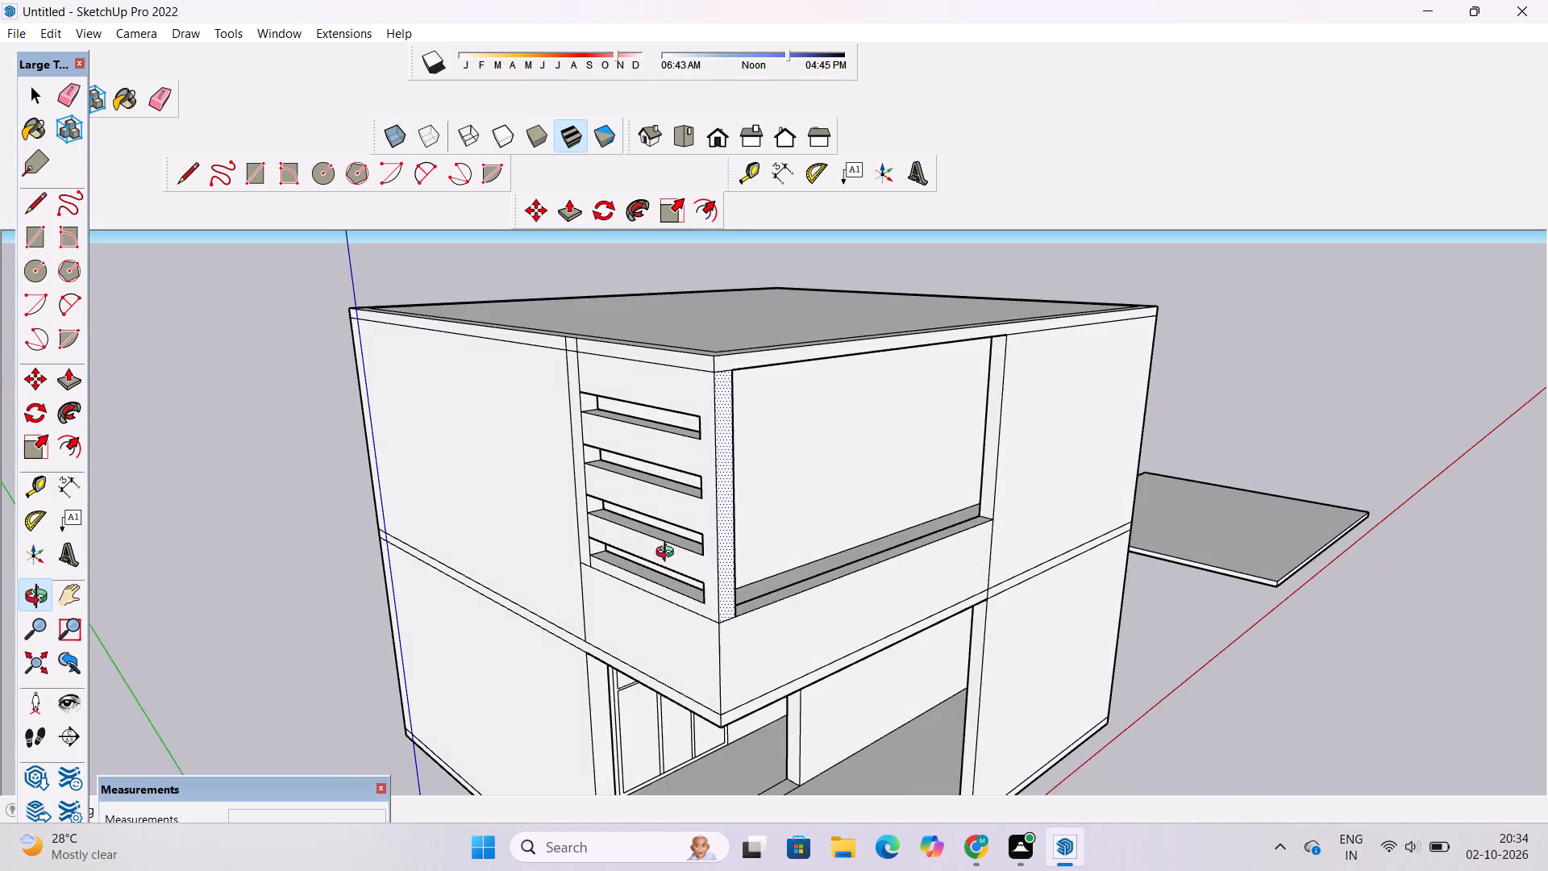
{"action": "scroll", "coordinate": [660, 530], "scroll_direction": "up", "scroll_amount": 4}
{"action": "left_click_drag", "start_coordinate": [641, 462], "coordinate": [646, 492], "text": "shift"}
{"action": "left_click_drag", "start_coordinate": [743, 498], "coordinate": [390, 521], "text": "shift"}
{"action": "left_click_drag", "start_coordinate": [690, 481], "coordinate": [431, 508]}
{"action": "scroll", "coordinate": [410, 506], "scroll_direction": "up", "scroll_amount": 2}
{"action": "left_click_drag", "start_coordinate": [410, 506], "coordinate": [522, 568], "text": "shift"}
{"action": "left_click_drag", "start_coordinate": [522, 569], "coordinate": [518, 529]}
{"action": "scroll", "coordinate": [516, 518], "scroll_direction": "down", "scroll_amount": 2}
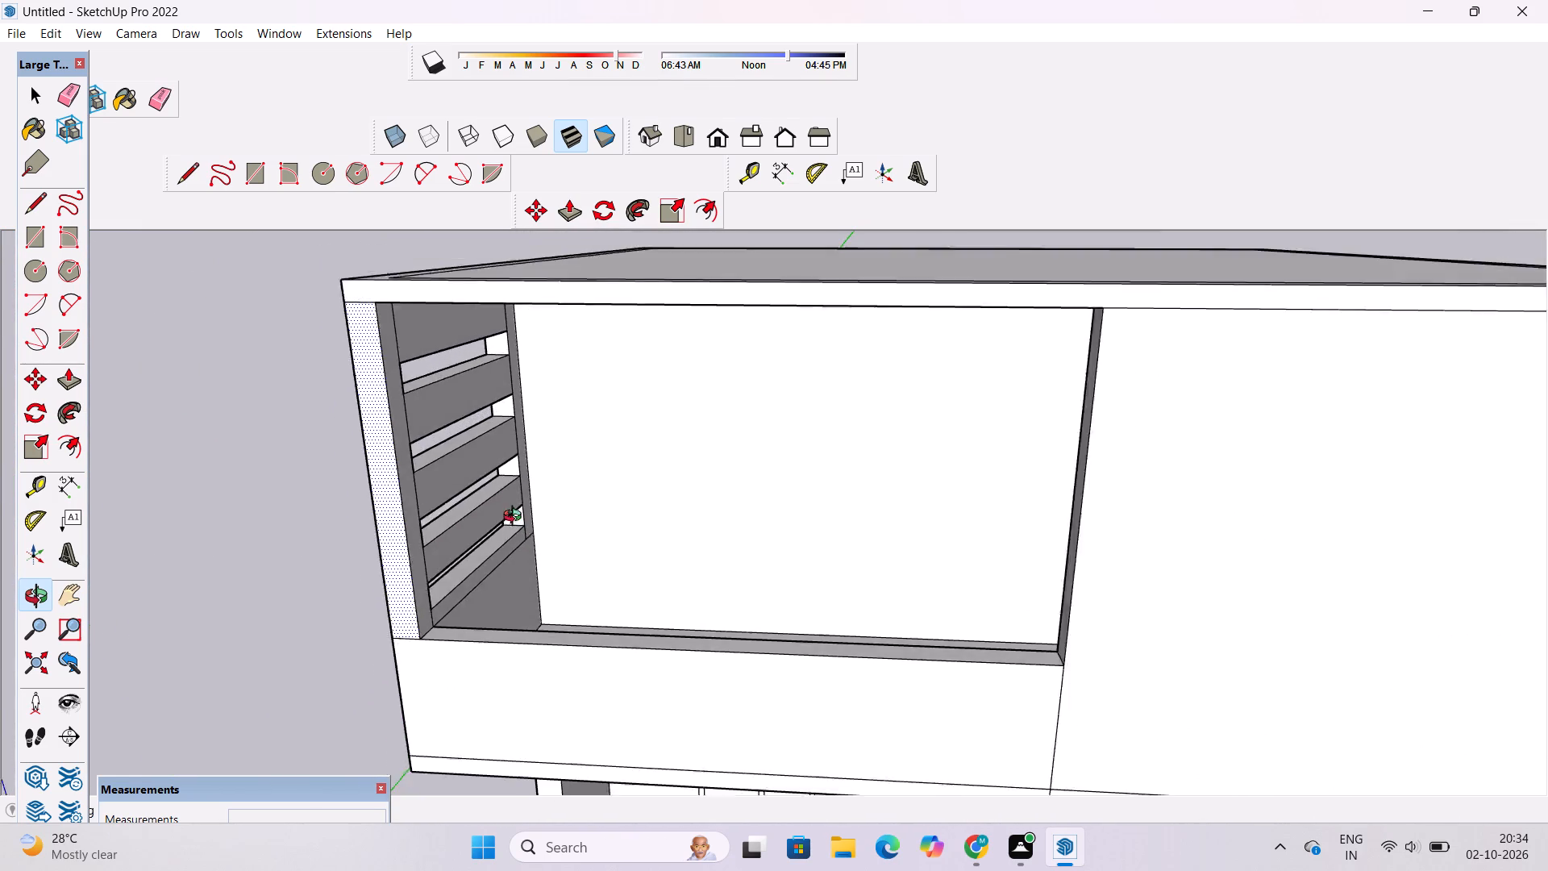
{"action": "scroll", "coordinate": [516, 518], "scroll_direction": "down", "scroll_amount": 2}
{"action": "left_click_drag", "start_coordinate": [533, 545], "coordinate": [533, 494]}
{"action": "scroll", "coordinate": [533, 486], "scroll_direction": "down", "scroll_amount": 3}
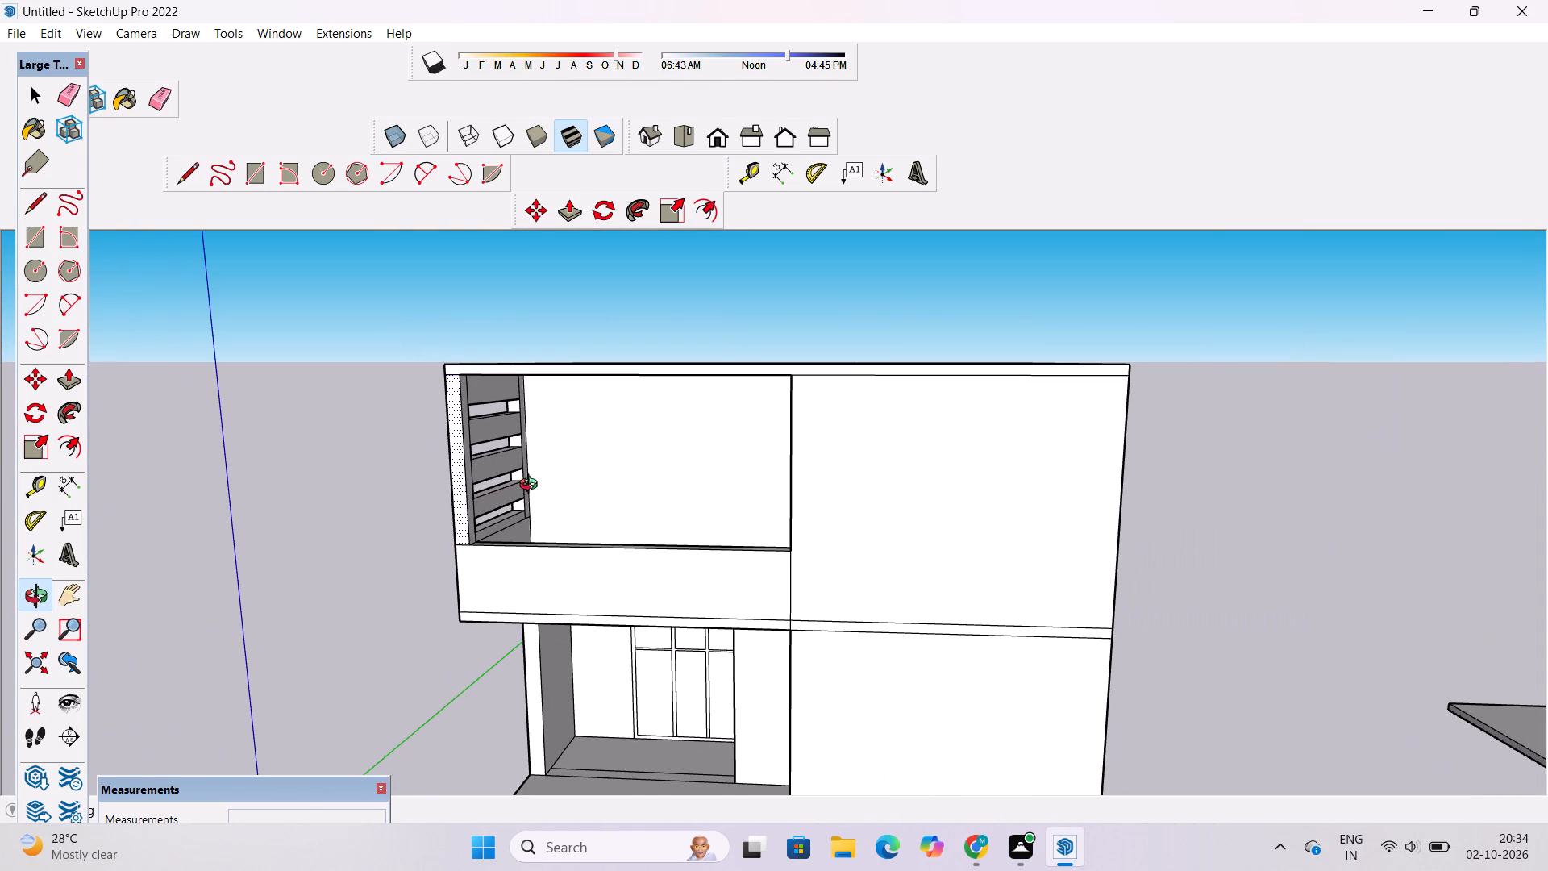
{"action": "scroll", "coordinate": [563, 521], "scroll_direction": "down", "scroll_amount": 3}
{"action": "scroll", "coordinate": [530, 450], "scroll_direction": "up", "scroll_amount": 4}
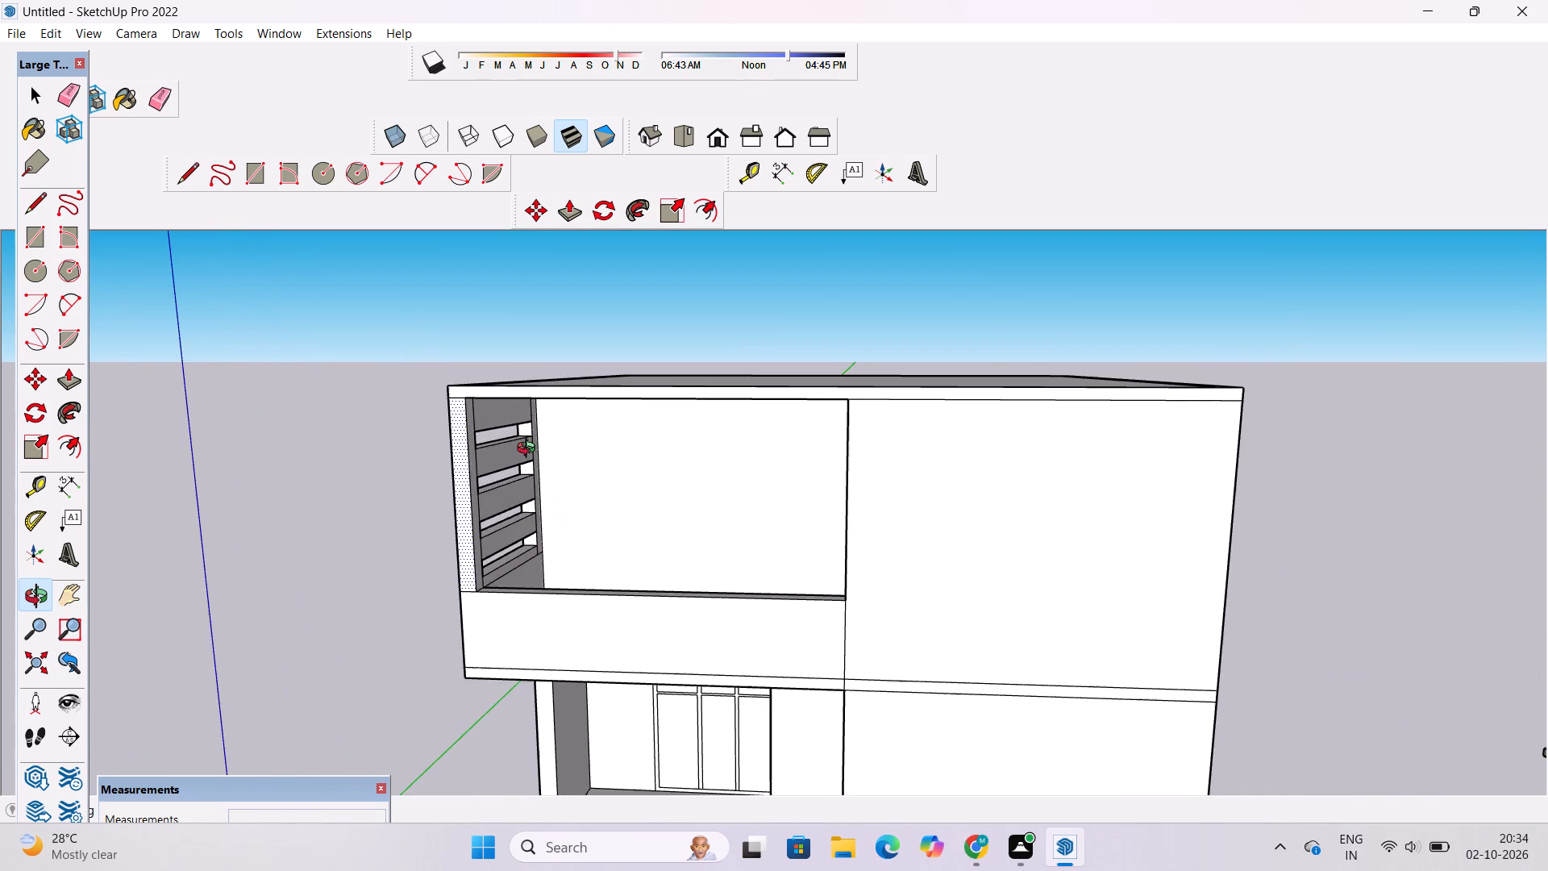
{"action": "left_click_drag", "start_coordinate": [530, 450], "coordinate": [537, 486]}
{"action": "scroll", "coordinate": [500, 477], "scroll_direction": "up", "scroll_amount": 3}
{"action": "left_click_drag", "start_coordinate": [500, 477], "coordinate": [513, 479]}
{"action": "left_click_drag", "start_coordinate": [534, 484], "coordinate": [534, 475]}
{"action": "left_click_drag", "start_coordinate": [538, 484], "coordinate": [538, 466]}
{"action": "left_click_drag", "start_coordinate": [538, 461], "coordinate": [543, 514], "text": "shift"}
{"action": "left_click_drag", "start_coordinate": [538, 539], "coordinate": [548, 471]}
{"action": "left_click_drag", "start_coordinate": [568, 452], "coordinate": [562, 491], "text": "shift"}
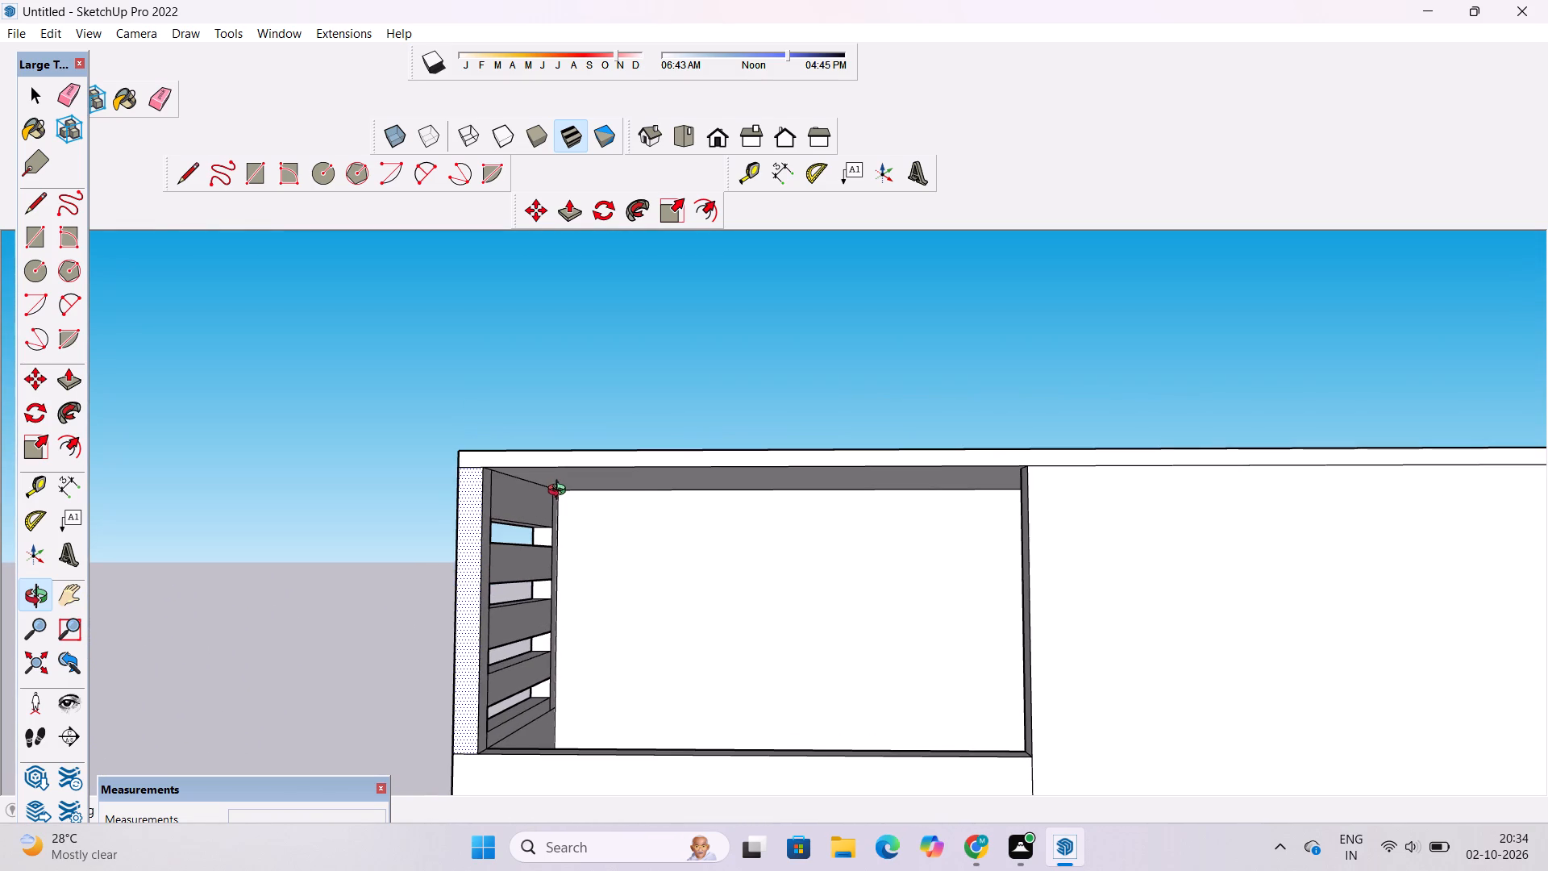
{"action": "left_click_drag", "start_coordinate": [569, 486], "coordinate": [482, 515], "text": "shift"}
{"action": "scroll", "coordinate": [481, 515], "scroll_direction": "down", "scroll_amount": 4}
{"action": "left_click_drag", "start_coordinate": [570, 502], "coordinate": [590, 550]}
{"action": "left_click_drag", "start_coordinate": [592, 552], "coordinate": [593, 549]}
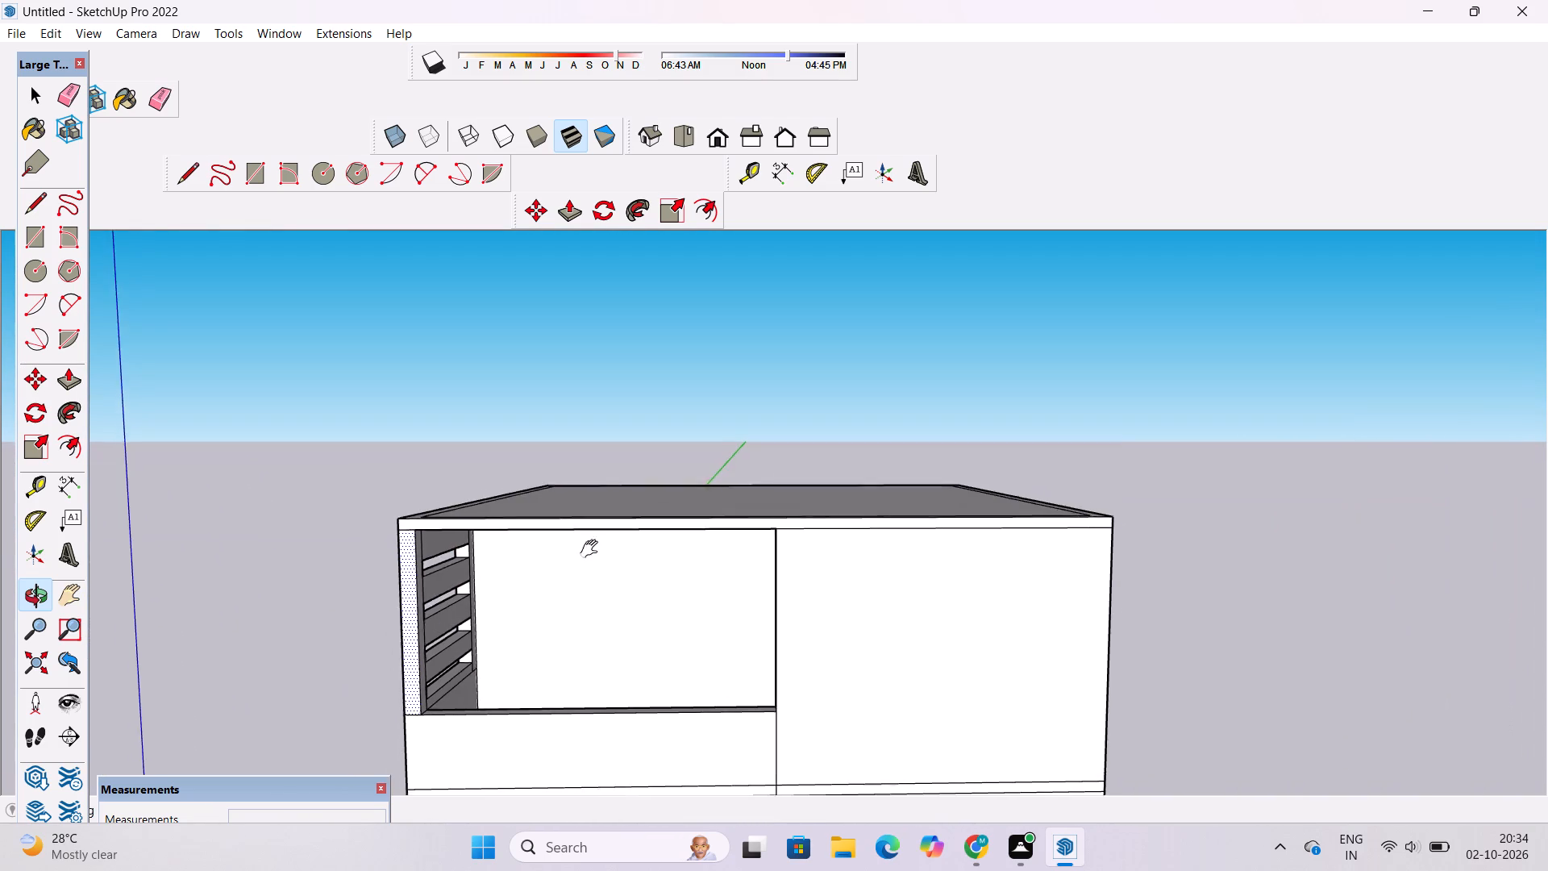
{"action": "left_click_drag", "start_coordinate": [593, 549], "coordinate": [556, 536]}
Examine the whole front facade, including the balcony, roof and plain upper wall, from near and far.
{"action": "scroll", "coordinate": [552, 531], "scroll_direction": "down", "scroll_amount": 2}
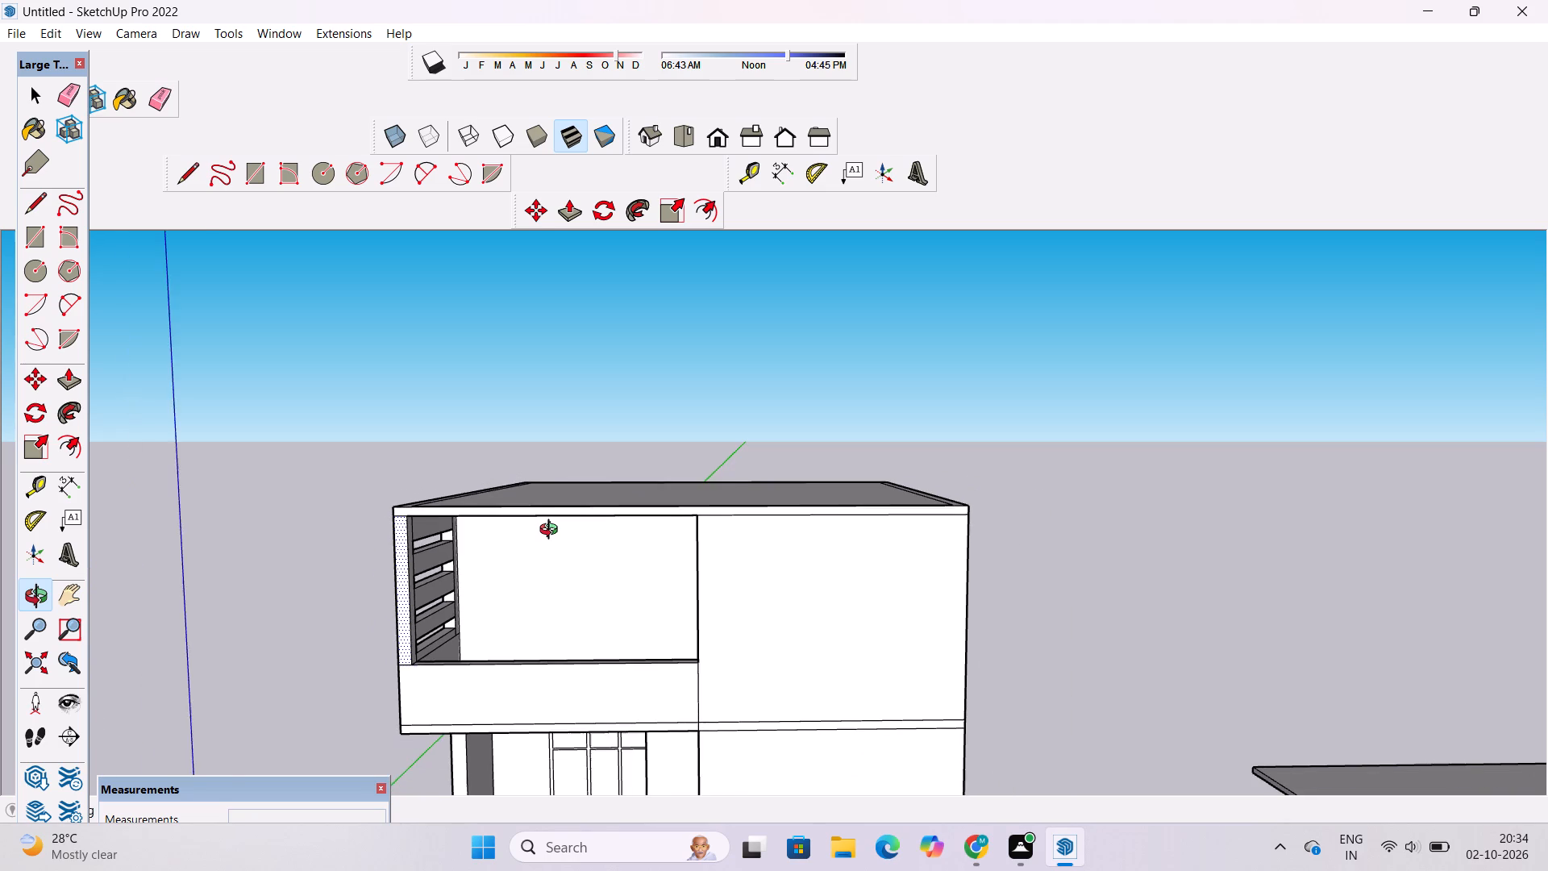
{"action": "scroll", "coordinate": [552, 531], "scroll_direction": "down", "scroll_amount": 1}
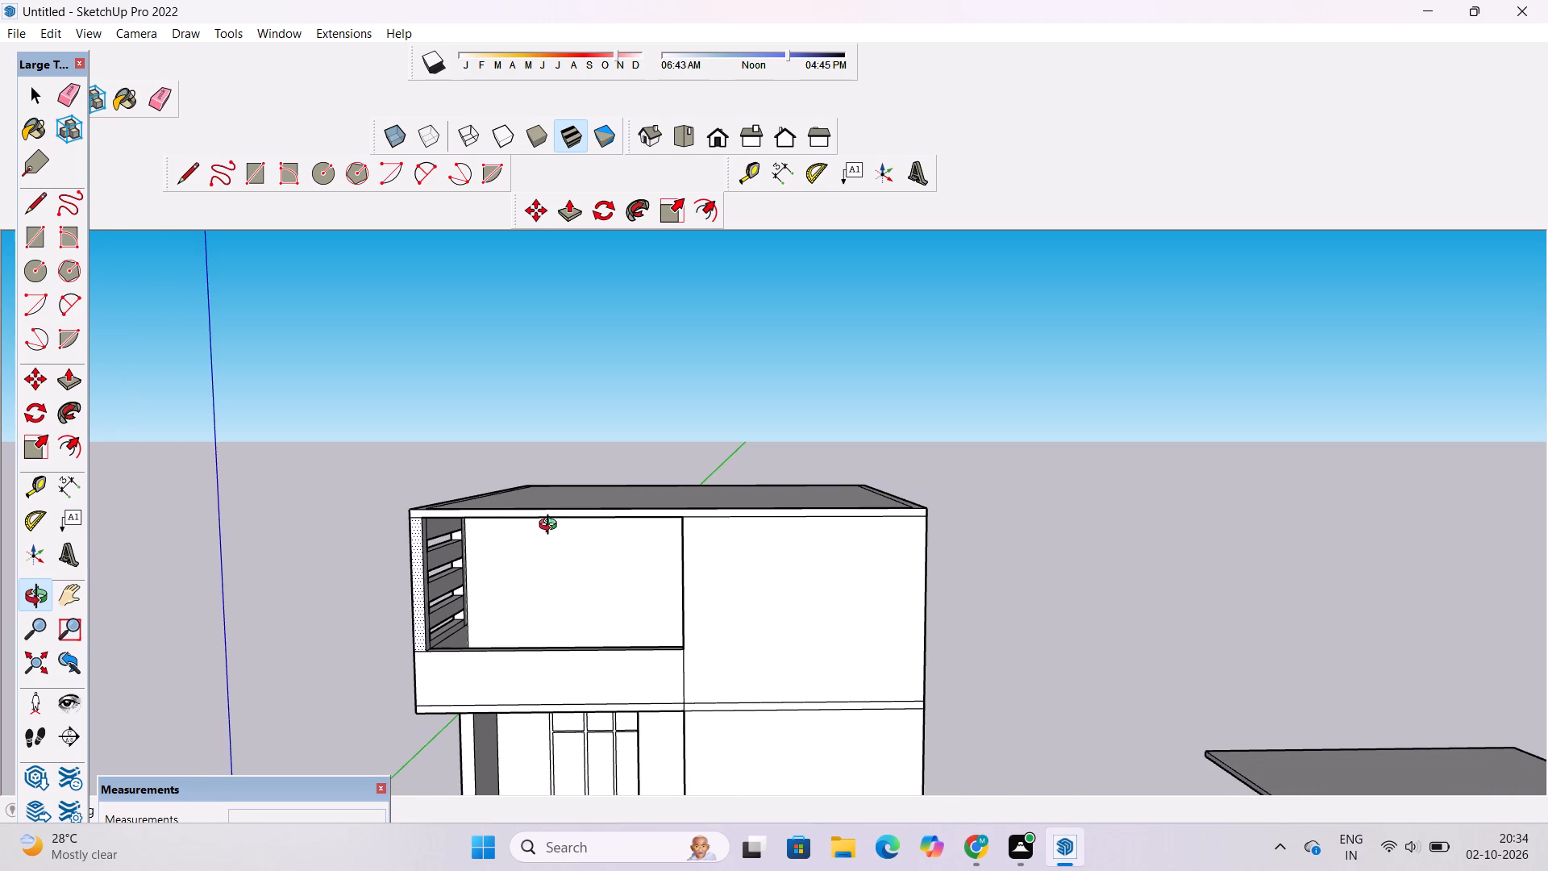
{"action": "scroll", "coordinate": [559, 503], "scroll_direction": "down", "scroll_amount": 3}
{"action": "scroll", "coordinate": [749, 579], "scroll_direction": "up", "scroll_amount": 2}
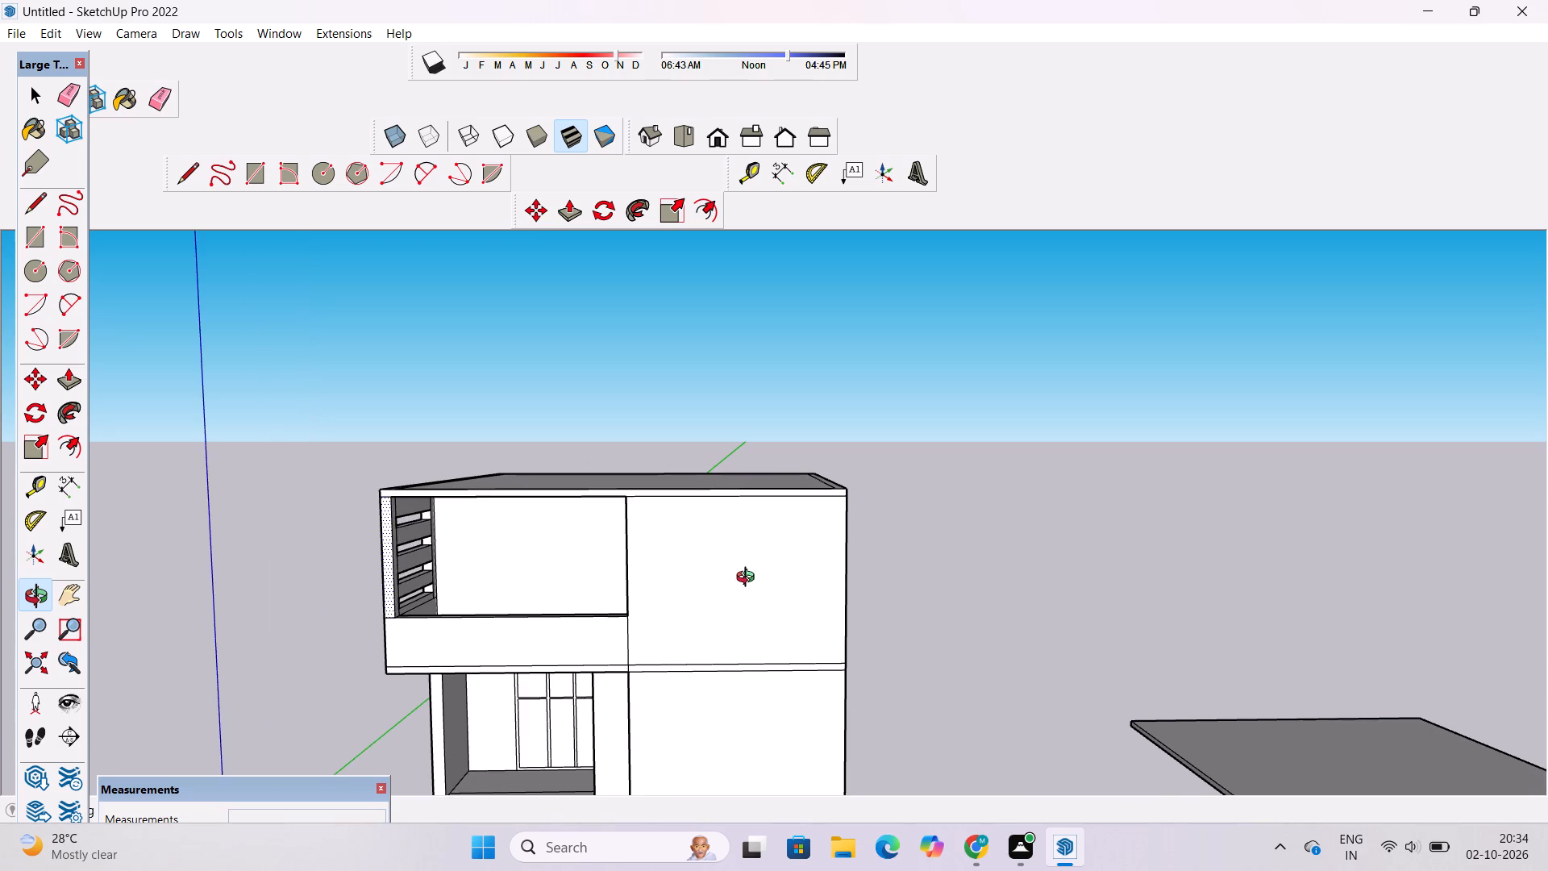
{"action": "scroll", "coordinate": [517, 554], "scroll_direction": "down", "scroll_amount": 3}
{"action": "left_click_drag", "start_coordinate": [517, 554], "coordinate": [675, 546], "text": "shift"}
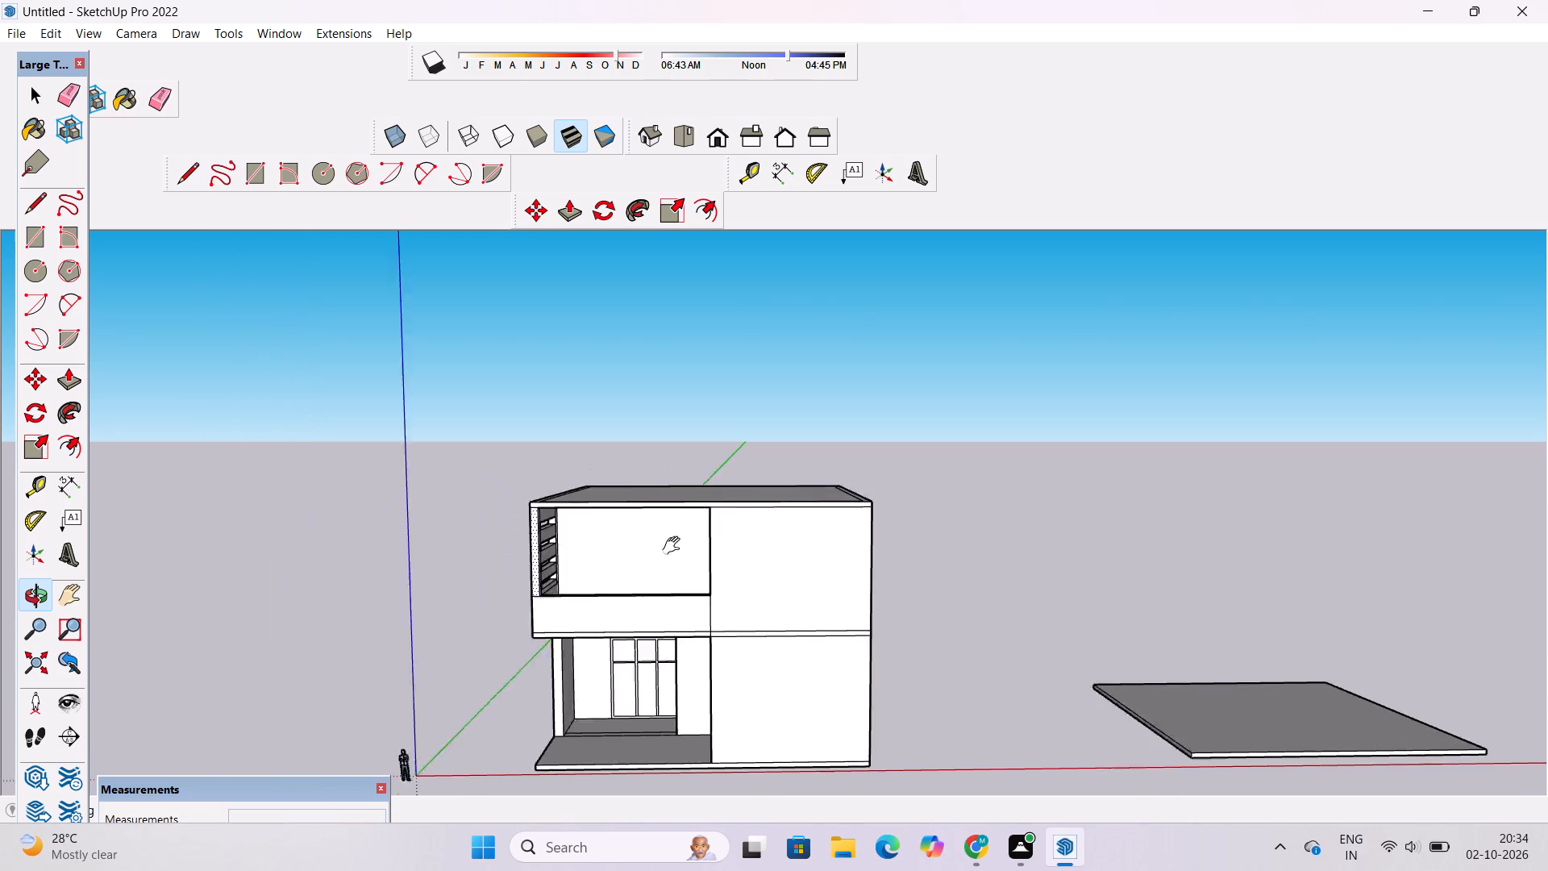
{"action": "left_click_drag", "start_coordinate": [675, 546], "coordinate": [680, 546], "text": "shift"}
{"action": "scroll", "coordinate": [690, 556], "scroll_direction": "up", "scroll_amount": 4}
{"action": "left_click_drag", "start_coordinate": [726, 599], "coordinate": [718, 548], "text": "shift"}
{"action": "left_click_drag", "start_coordinate": [728, 568], "coordinate": [742, 640]}
{"action": "scroll", "coordinate": [709, 630], "scroll_direction": "up", "scroll_amount": 3}
{"action": "left_click_drag", "start_coordinate": [709, 629], "coordinate": [648, 596], "text": "shift"}
{"action": "left_click_drag", "start_coordinate": [647, 596], "coordinate": [655, 584]}
{"action": "left_click_drag", "start_coordinate": [666, 589], "coordinate": [694, 688], "text": "shift"}
{"action": "left_click_drag", "start_coordinate": [678, 677], "coordinate": [677, 643], "text": "shift"}
{"action": "key", "text": "space"}
{"action": "left_click", "coordinate": [318, 652]}
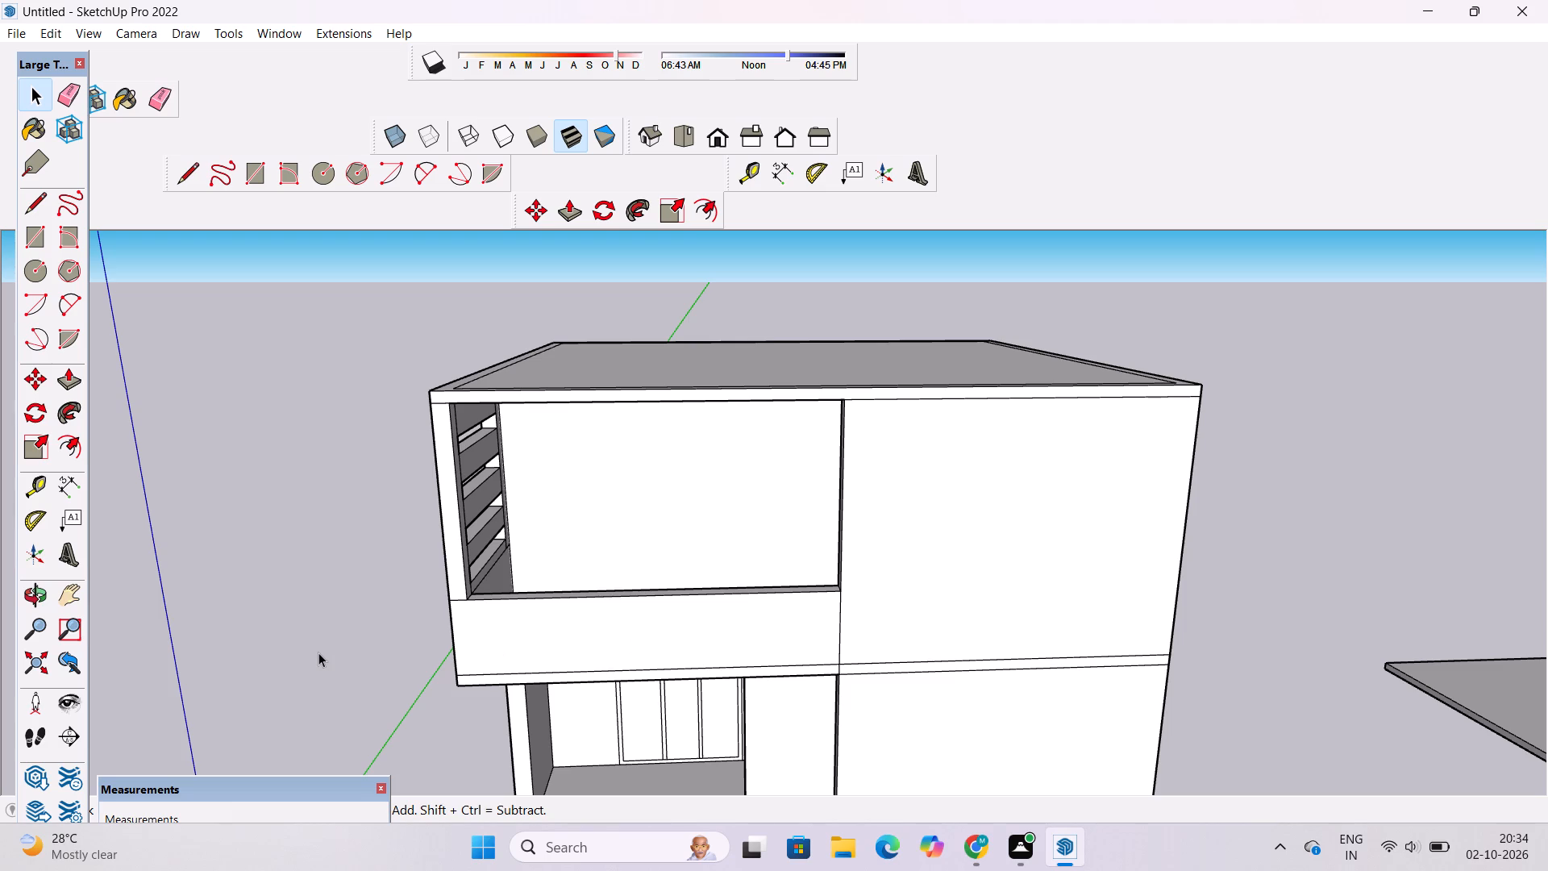
{"action": "key", "text": "o"}
{"action": "scroll", "coordinate": [526, 607], "scroll_direction": "down", "scroll_amount": 5}
{"action": "left_click_drag", "start_coordinate": [531, 603], "coordinate": [546, 640], "text": "shift"}
{"action": "left_click_drag", "start_coordinate": [547, 680], "coordinate": [566, 615]}
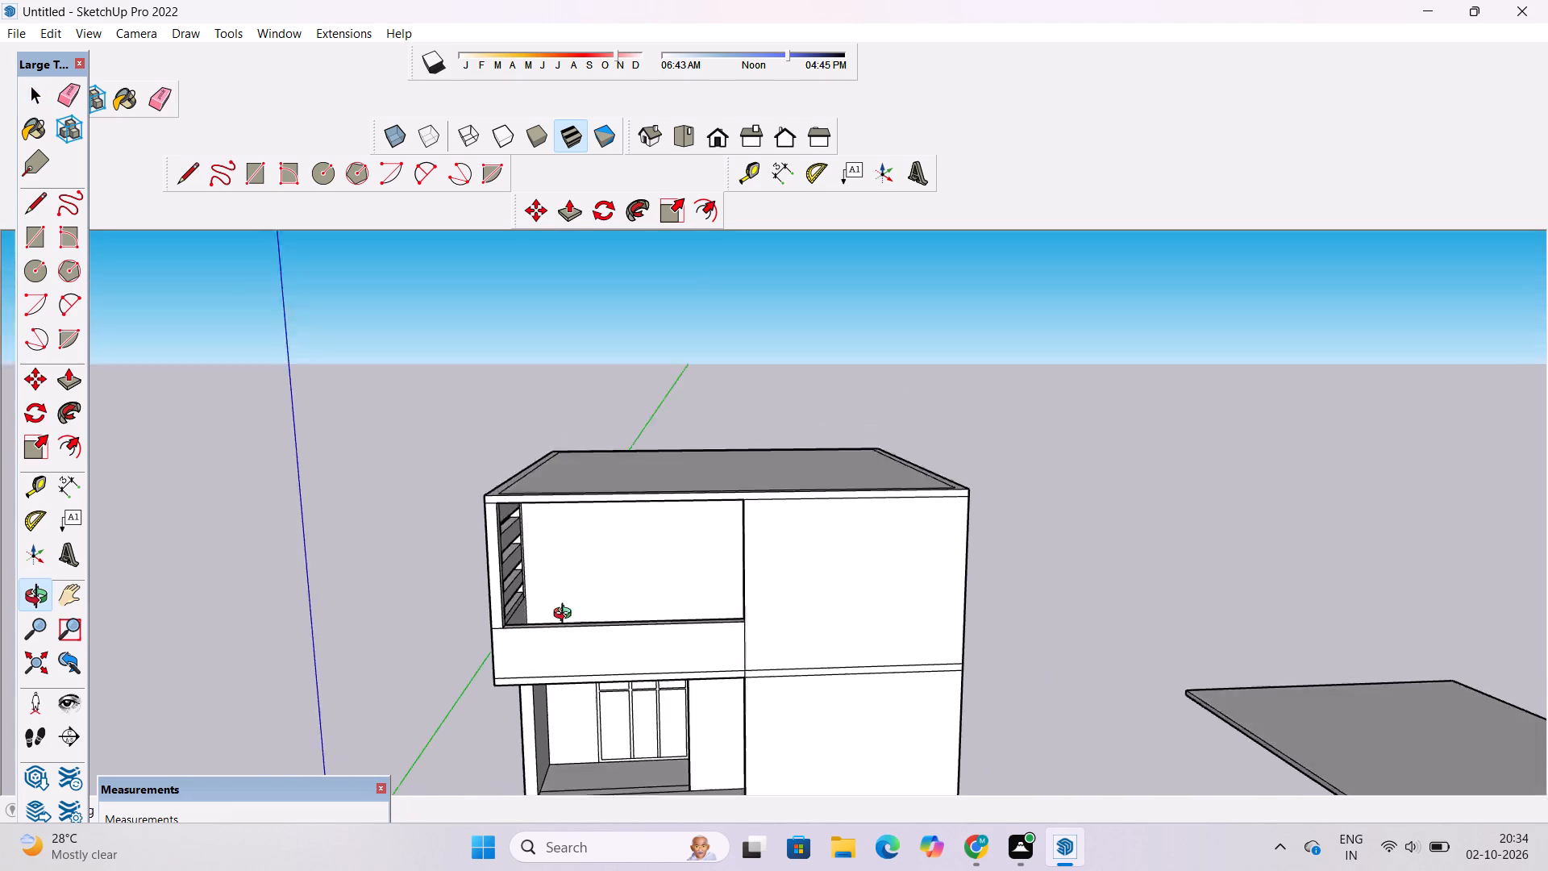
{"action": "left_click_drag", "start_coordinate": [566, 615], "coordinate": [567, 611]}
{"action": "scroll", "coordinate": [567, 611], "scroll_direction": "up", "scroll_amount": 2}
{"action": "left_click_drag", "start_coordinate": [576, 627], "coordinate": [541, 592], "text": "shift"}
{"action": "left_click_drag", "start_coordinate": [646, 620], "coordinate": [501, 620]}
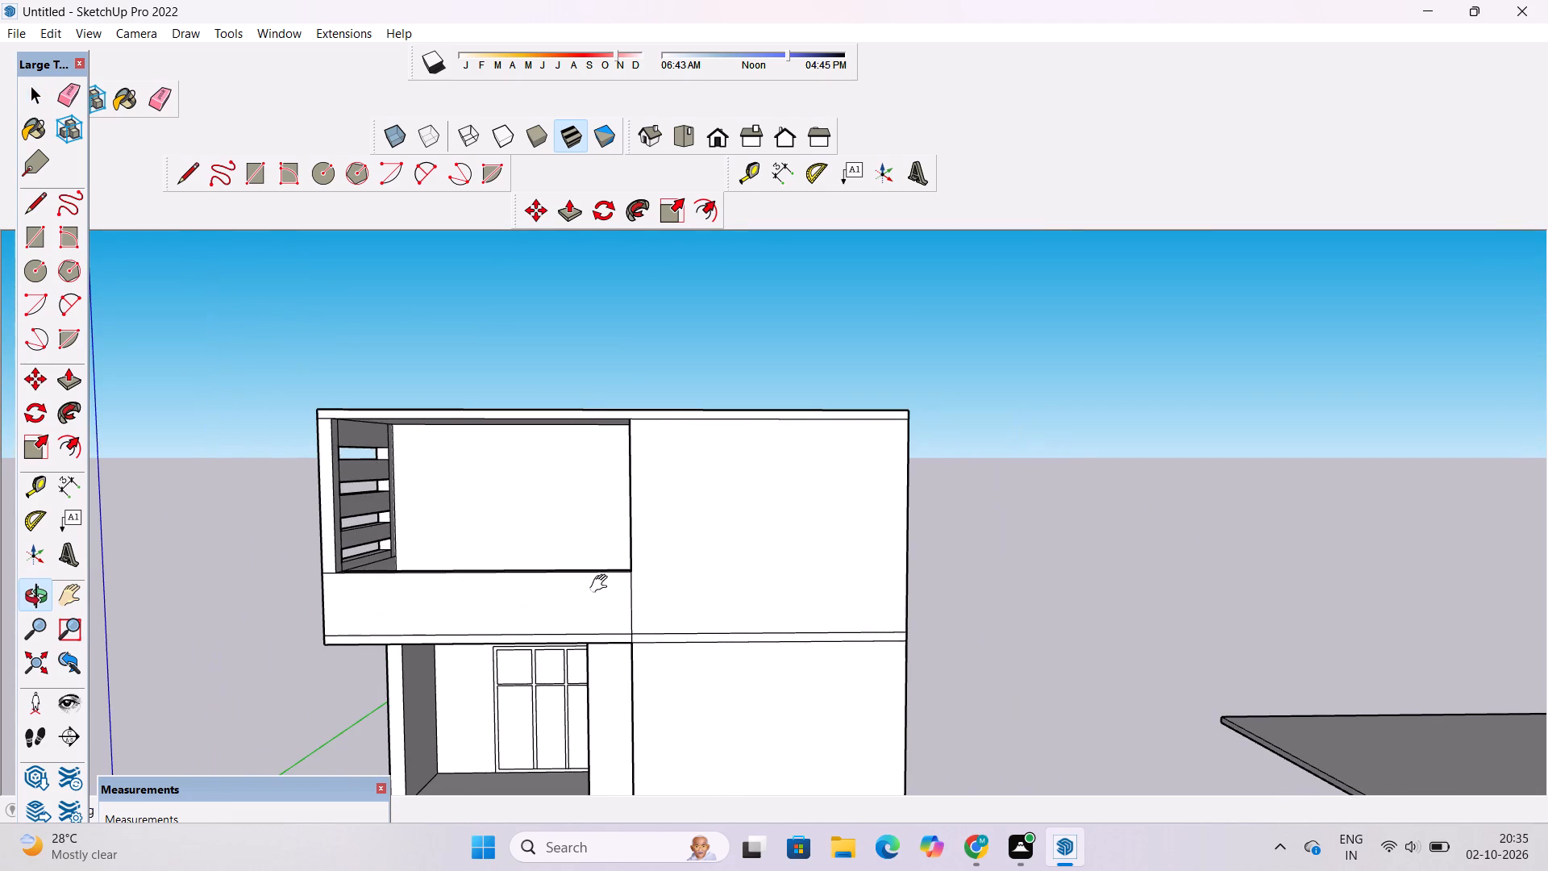
{"action": "scroll", "coordinate": [602, 584], "scroll_direction": "up", "scroll_amount": 1, "text": "shift"}
{"action": "scroll", "coordinate": [602, 584], "scroll_direction": "down", "scroll_amount": 4, "text": "shift"}
{"action": "left_click_drag", "start_coordinate": [604, 579], "coordinate": [598, 648], "text": "shift"}
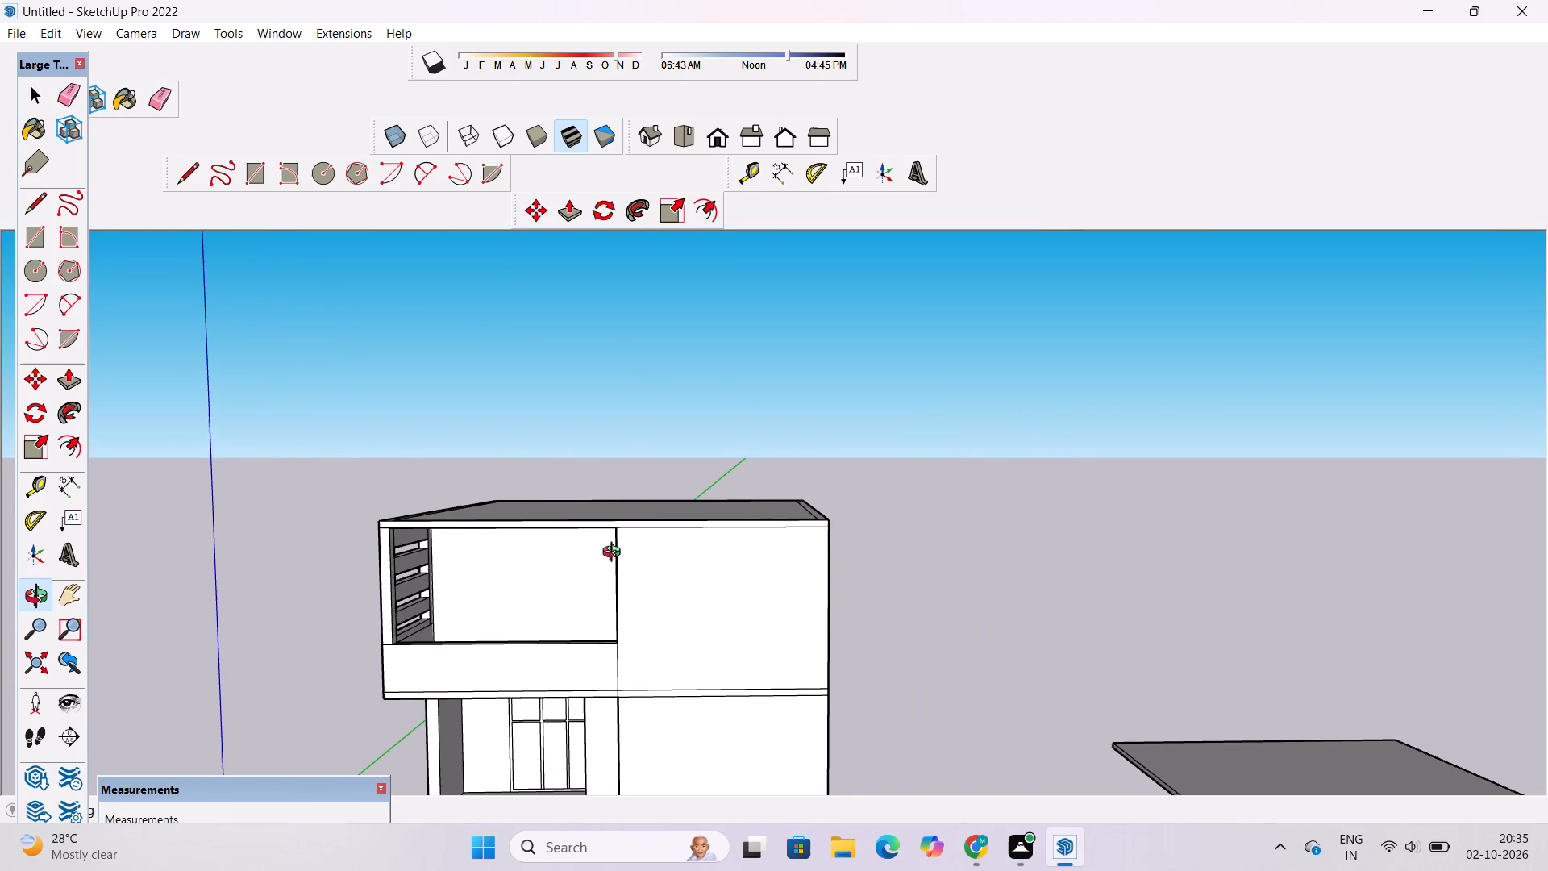
{"action": "scroll", "coordinate": [614, 540], "scroll_direction": "up", "scroll_amount": 2}
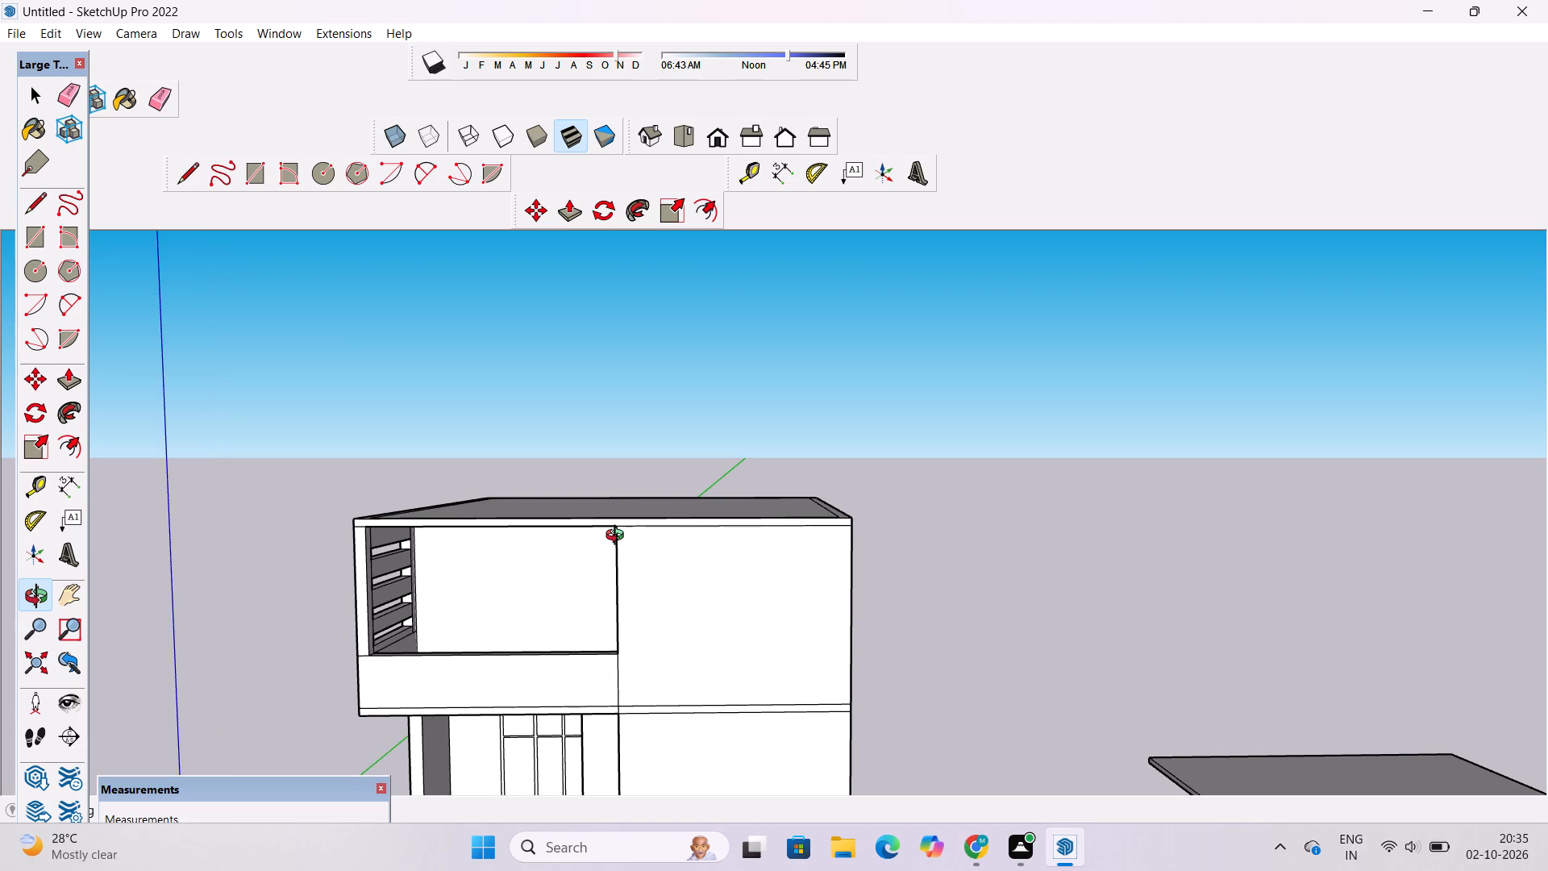
{"action": "scroll", "coordinate": [618, 537], "scroll_direction": "down", "scroll_amount": 3}
{"action": "left_click_drag", "start_coordinate": [619, 542], "coordinate": [565, 536], "text": "shift"}
{"action": "left_click_drag", "start_coordinate": [602, 542], "coordinate": [586, 548]}
{"action": "left_click_drag", "start_coordinate": [587, 585], "coordinate": [595, 548]}
{"action": "scroll", "coordinate": [595, 545], "scroll_direction": "down", "scroll_amount": 3}
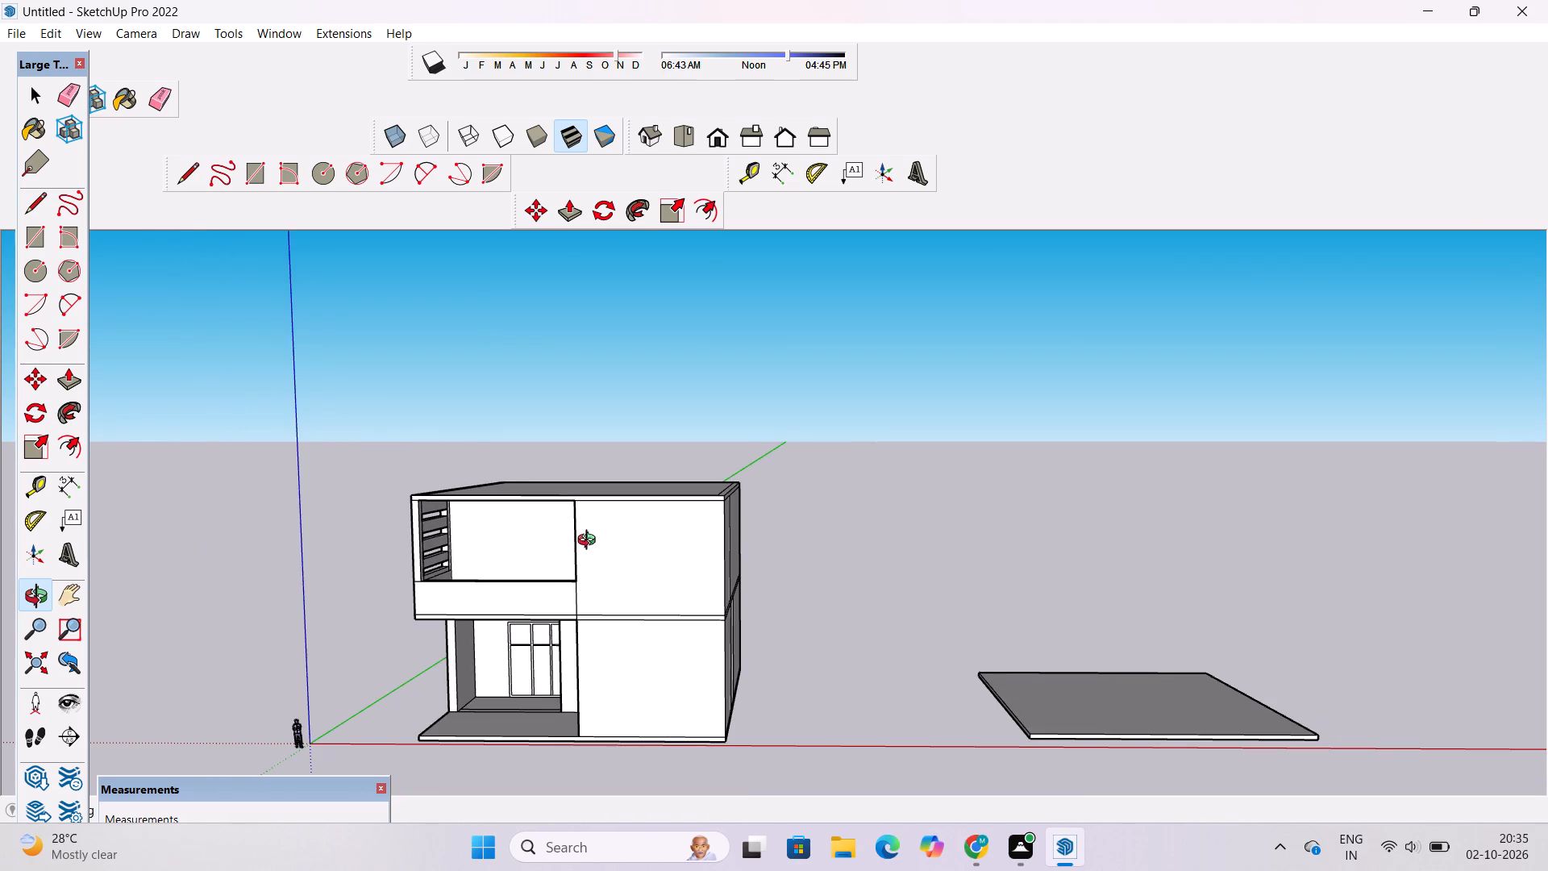
{"action": "scroll", "coordinate": [590, 542], "scroll_direction": "down", "scroll_amount": 1}
{"action": "left_click_drag", "start_coordinate": [576, 556], "coordinate": [584, 562], "text": "shift"}
{"action": "left_click_drag", "start_coordinate": [596, 569], "coordinate": [616, 567]}
{"action": "scroll", "coordinate": [619, 565], "scroll_direction": "up", "scroll_amount": 4}
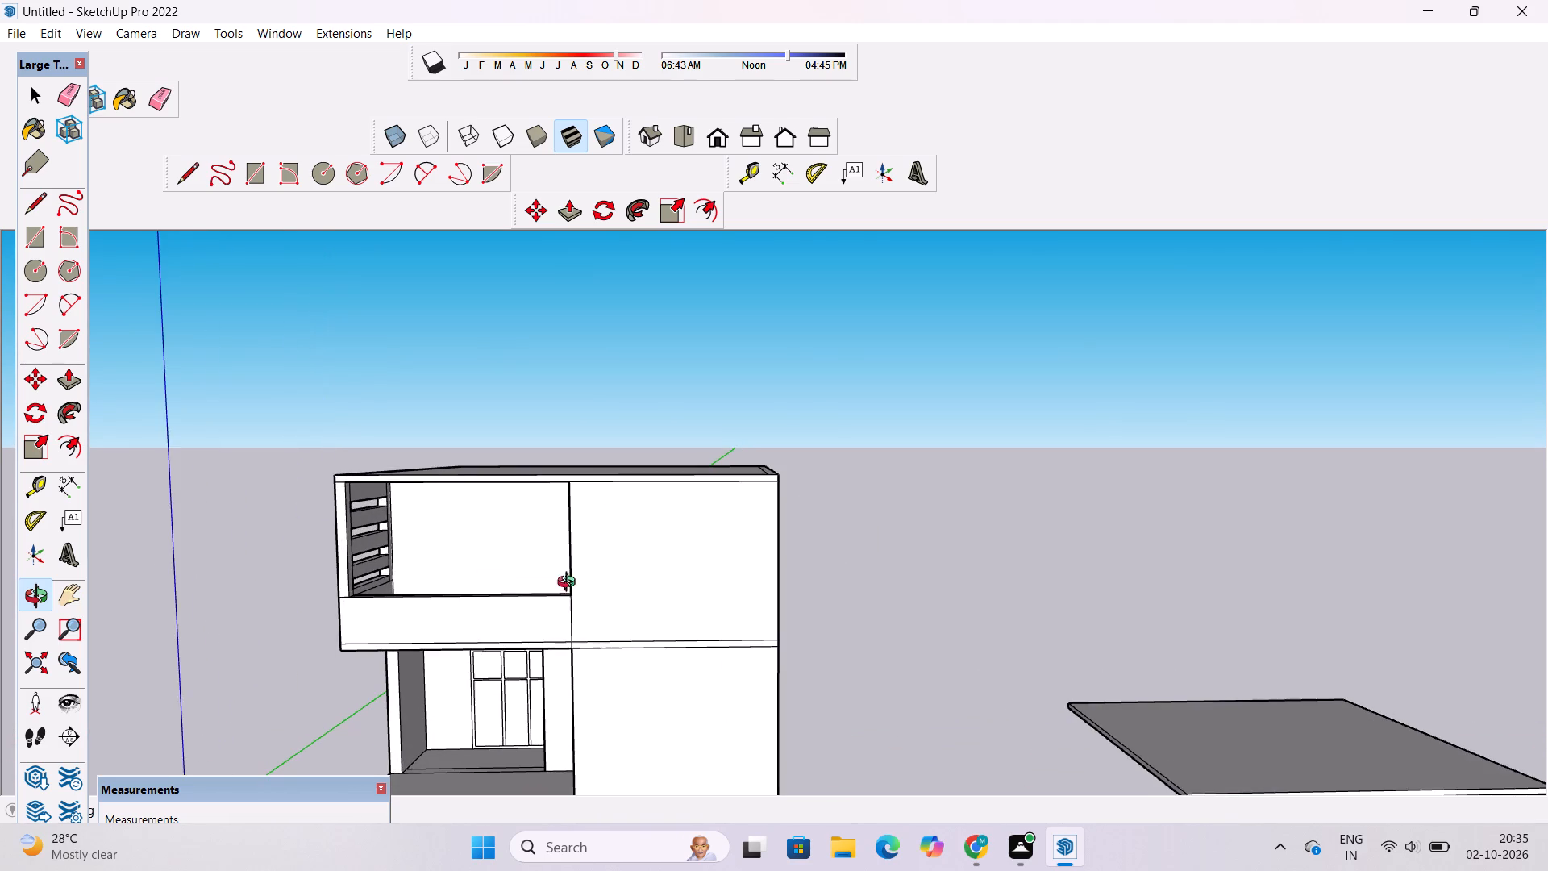
{"action": "left_click_drag", "start_coordinate": [568, 584], "coordinate": [581, 576], "text": "shift"}
{"action": "left_click_drag", "start_coordinate": [581, 578], "coordinate": [618, 579]}
{"action": "left_click_drag", "start_coordinate": [618, 578], "coordinate": [600, 589], "text": "shift"}
{"action": "scroll", "coordinate": [599, 589], "scroll_direction": "down", "scroll_amount": 2}
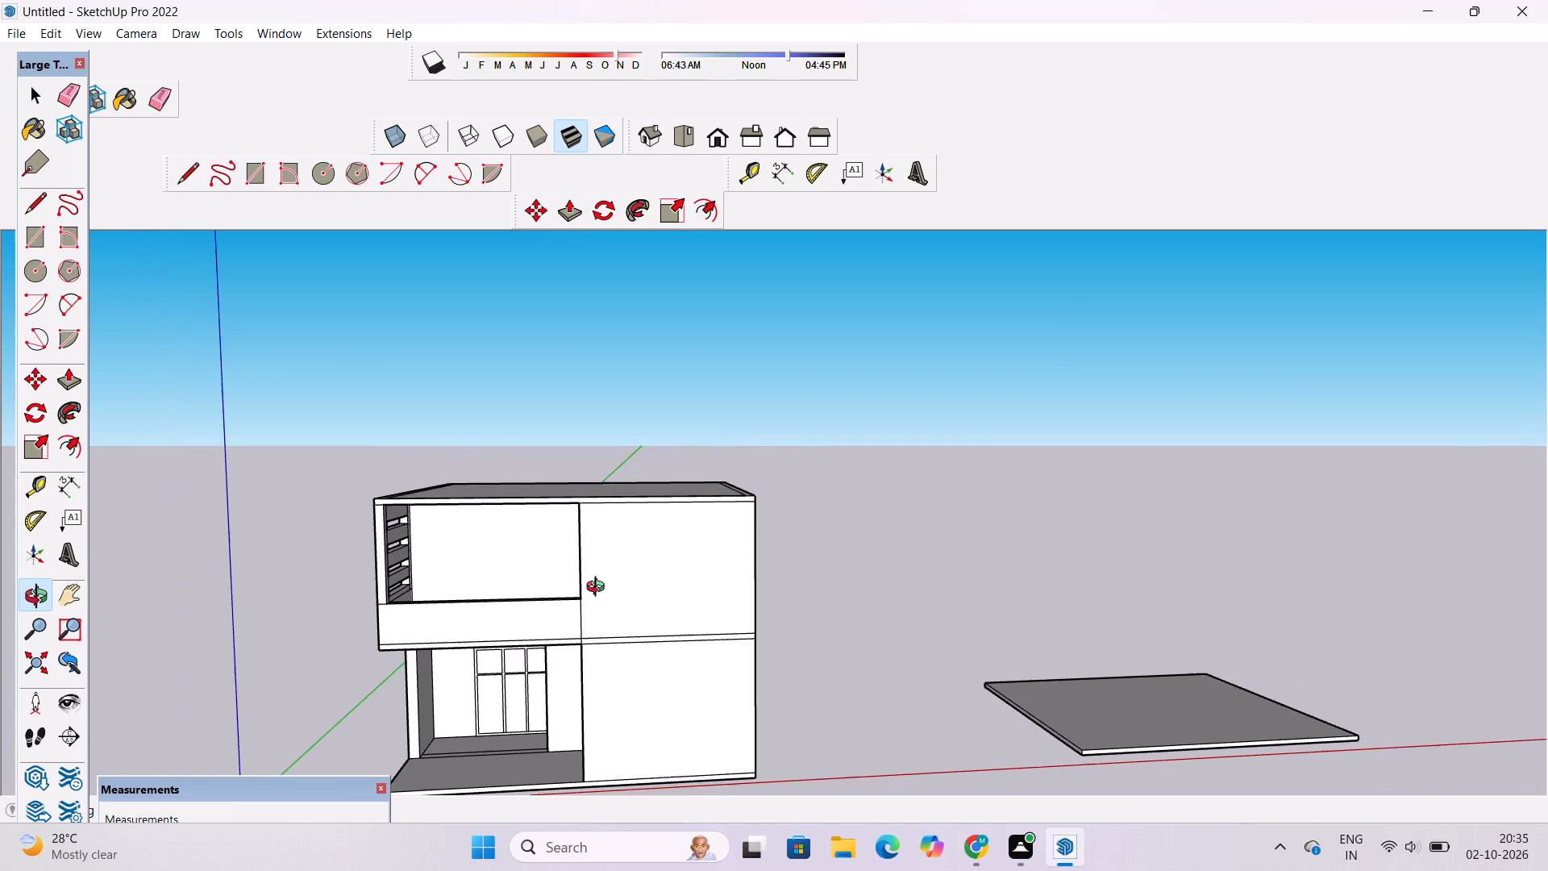
{"action": "left_click_drag", "start_coordinate": [599, 589], "coordinate": [587, 592]}
{"action": "left_click", "coordinate": [587, 592], "text": "shift"}
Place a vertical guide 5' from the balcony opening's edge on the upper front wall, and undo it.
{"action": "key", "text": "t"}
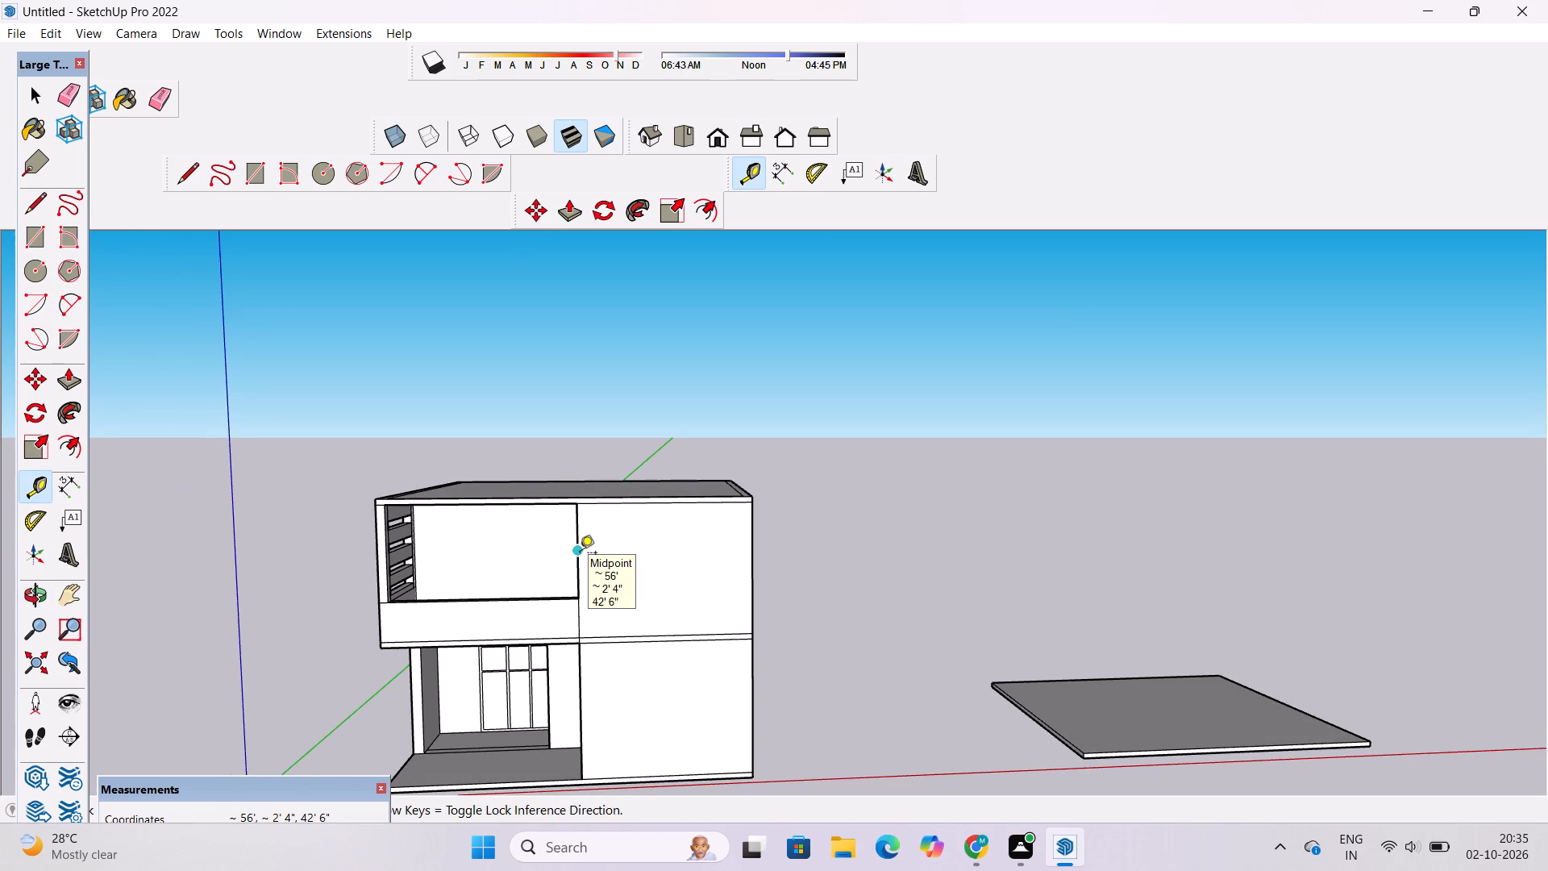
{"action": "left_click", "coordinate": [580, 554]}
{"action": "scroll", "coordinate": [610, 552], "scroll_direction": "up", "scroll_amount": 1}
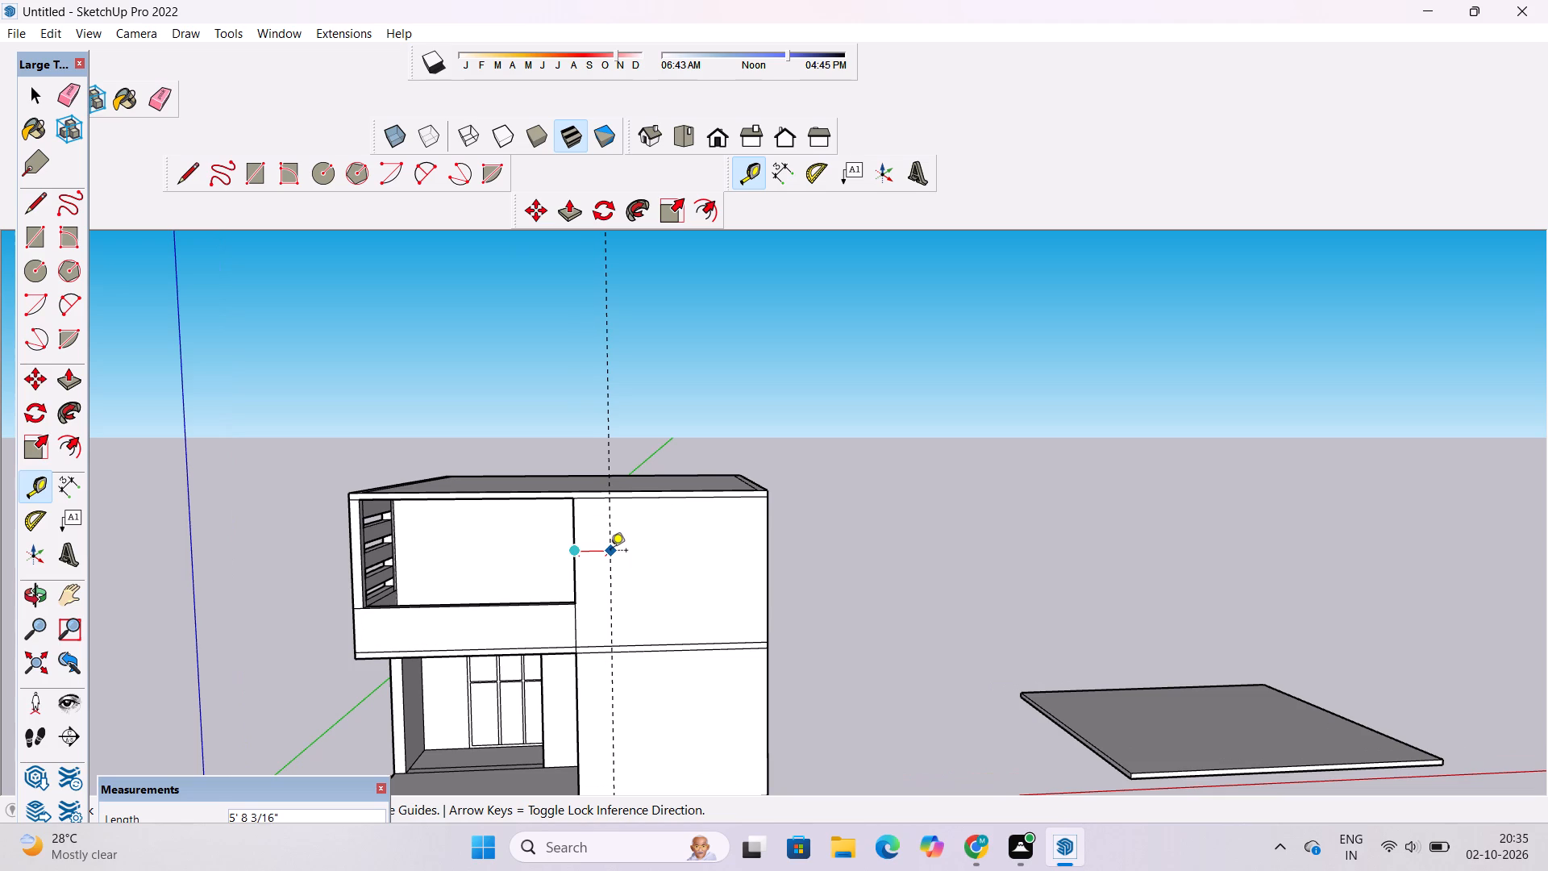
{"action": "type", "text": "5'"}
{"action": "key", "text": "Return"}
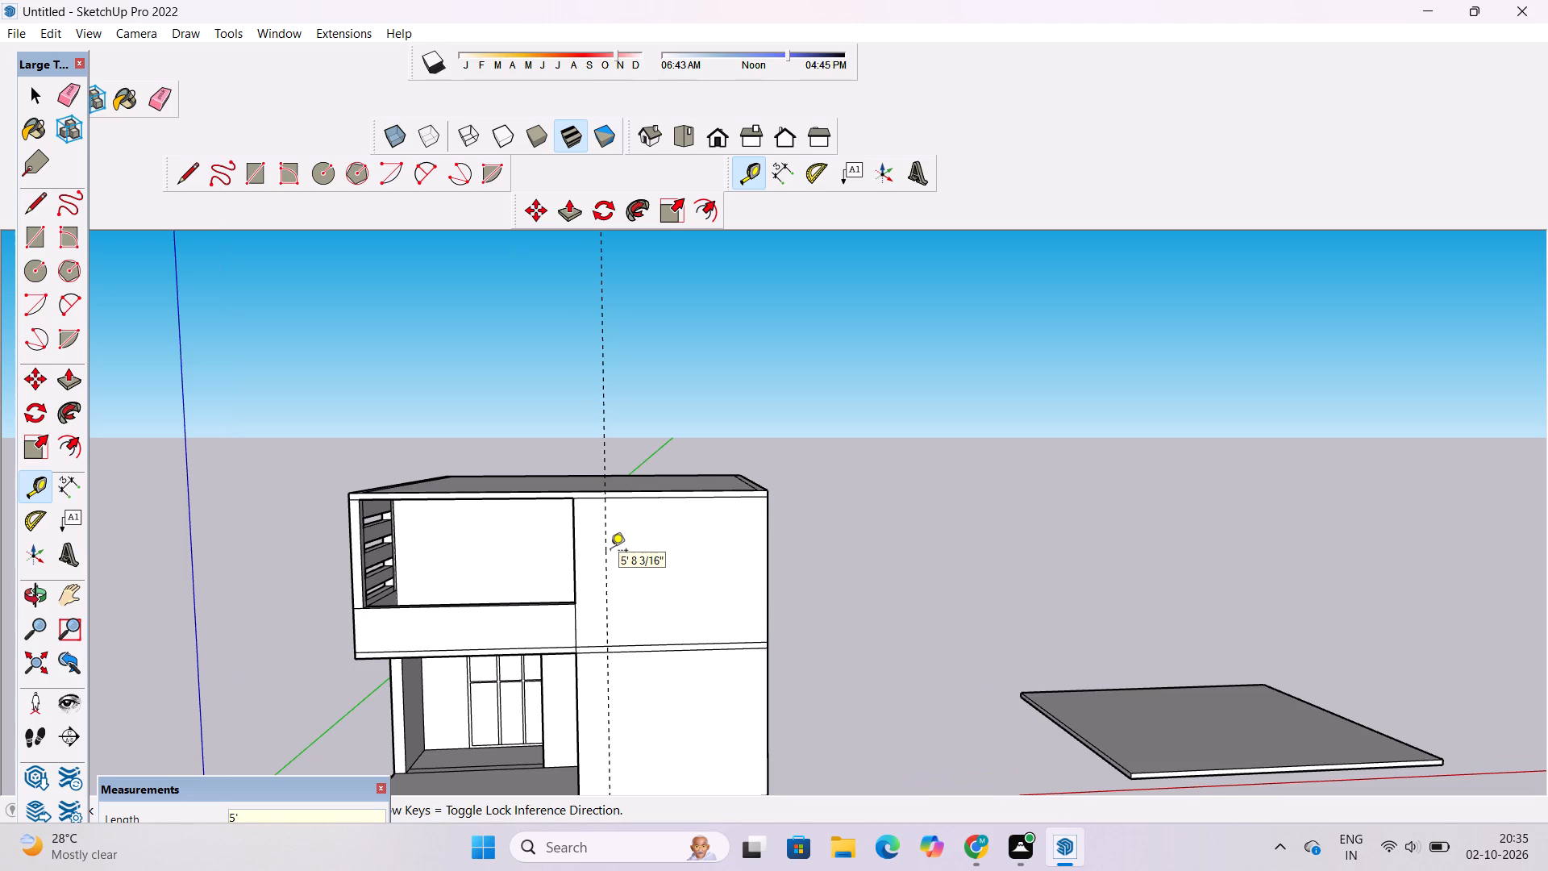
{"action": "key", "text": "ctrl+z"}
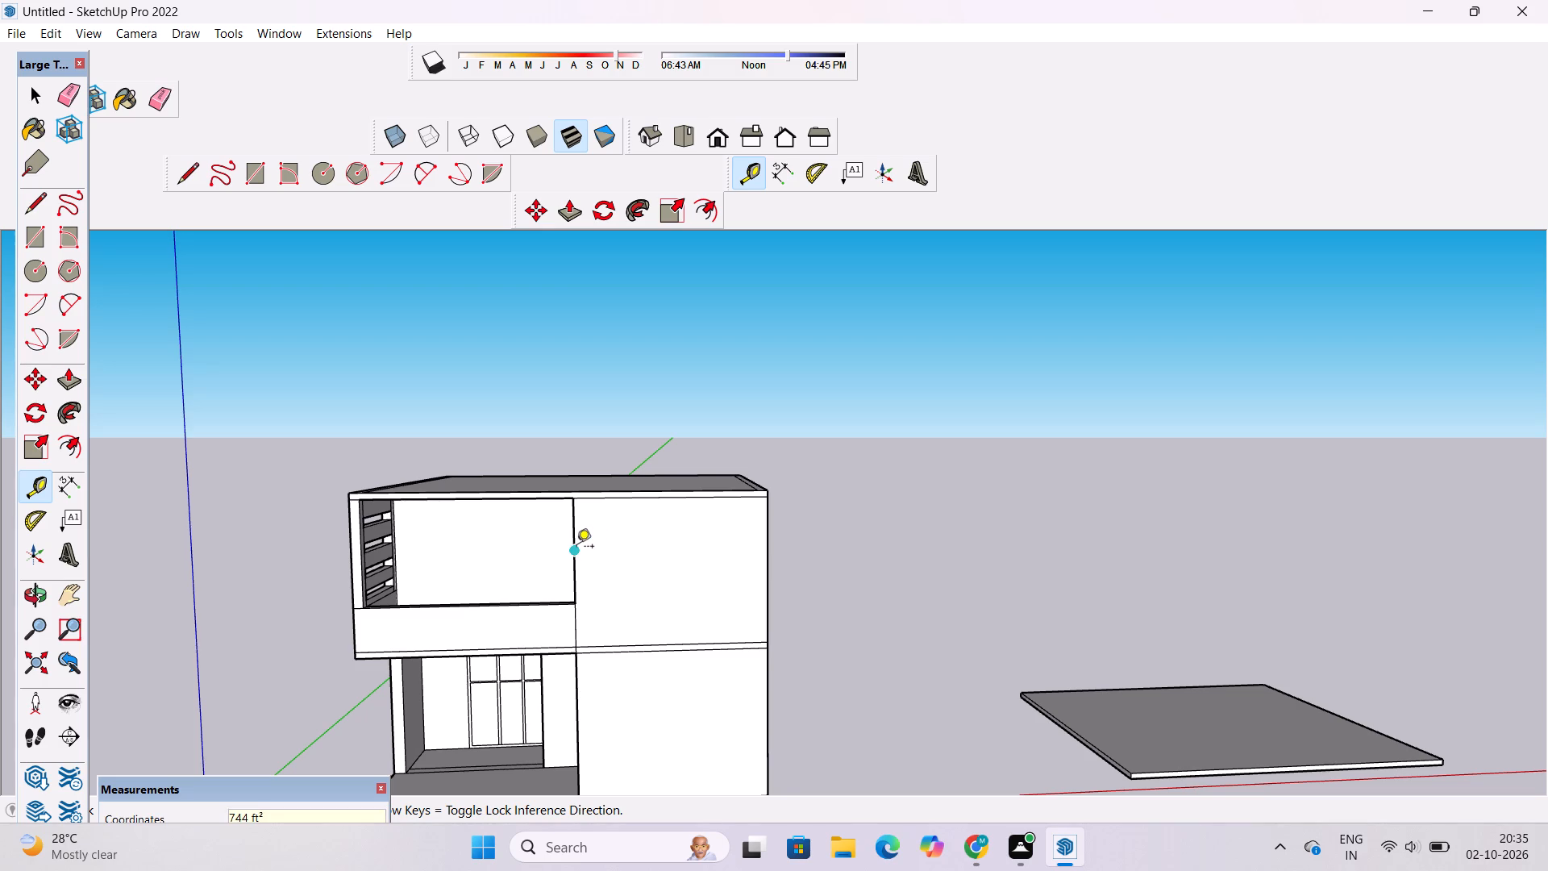
Place a vertical guide 7' from the balcony opening's edge across the upper front wall.
{"action": "left_click", "coordinate": [576, 548]}
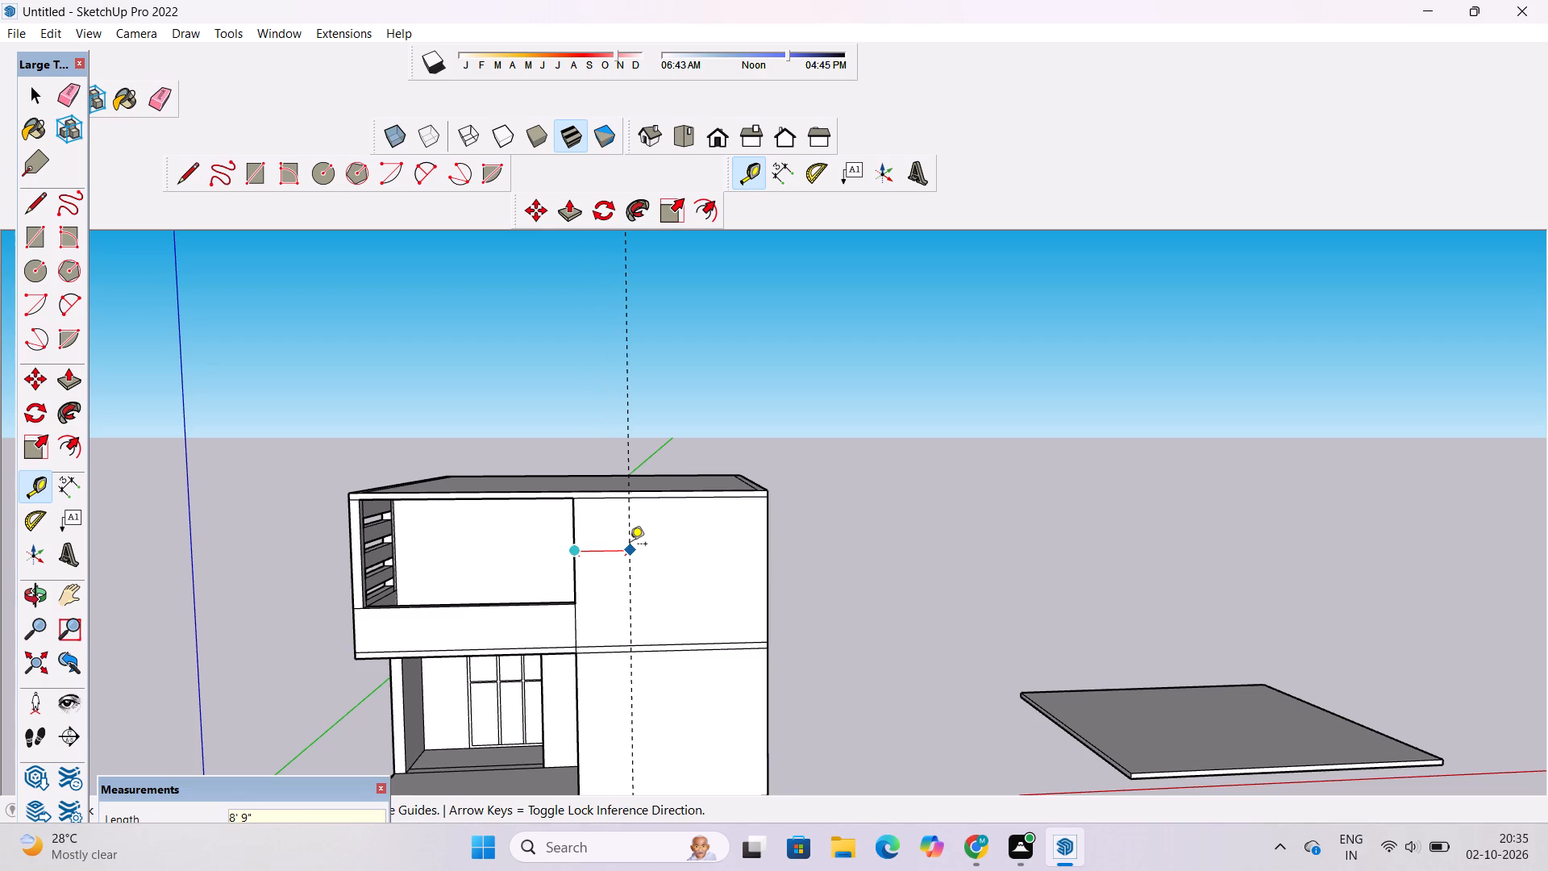
{"action": "key", "text": "7"}
{"action": "key", "text": "apostrophe"}
{"action": "key", "text": "Return"}
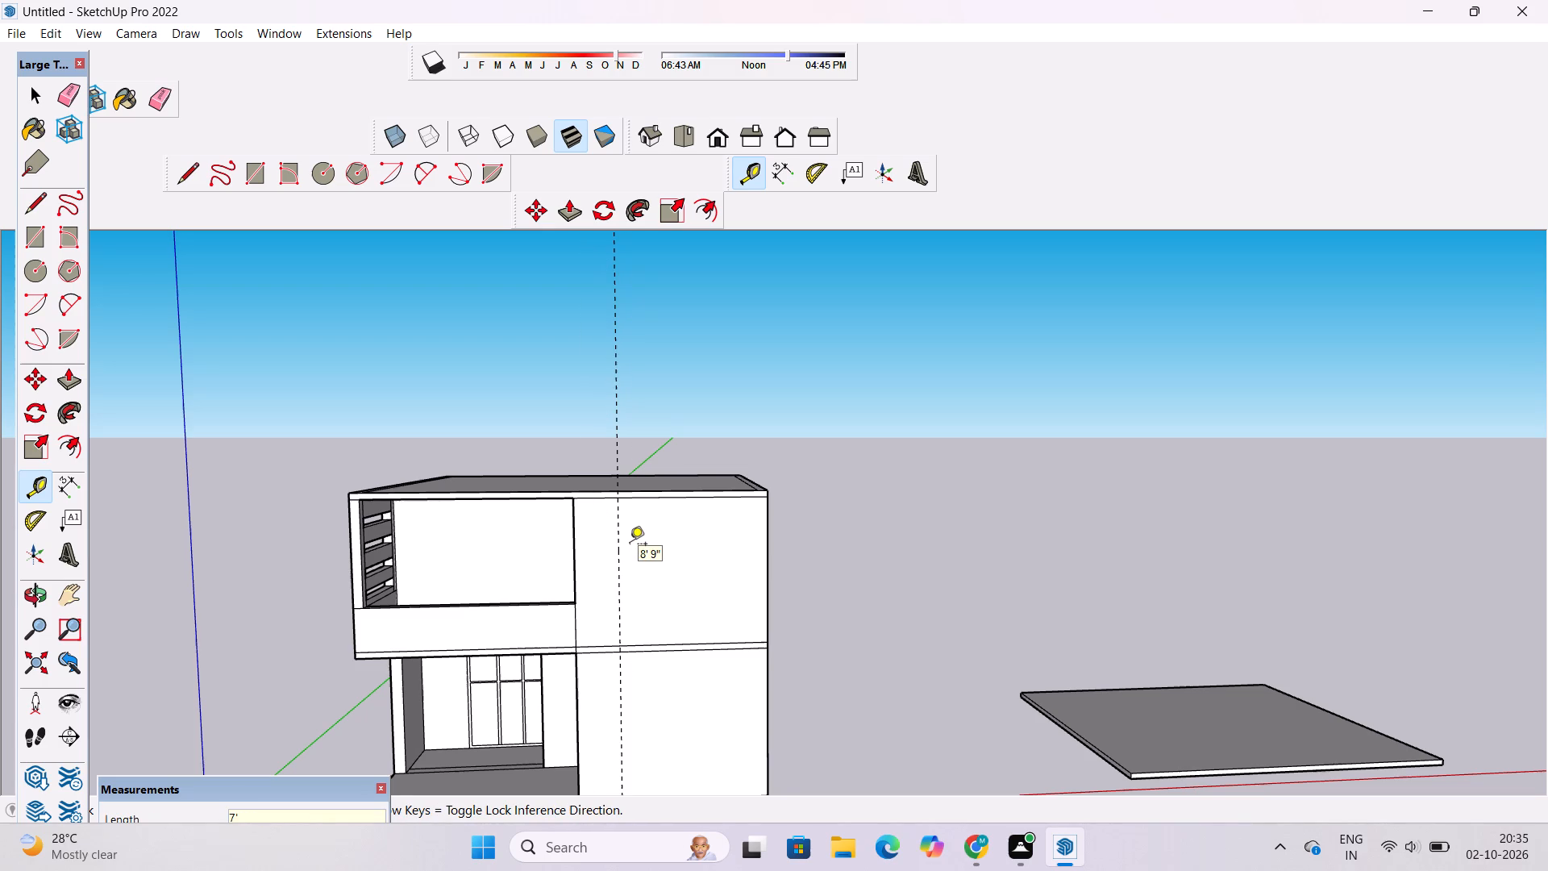
Draw a 1'6" line across the roof's front border strip, in line with the balcony opening's upper corner.
{"action": "scroll", "coordinate": [556, 565], "scroll_direction": "down", "scroll_amount": 3}
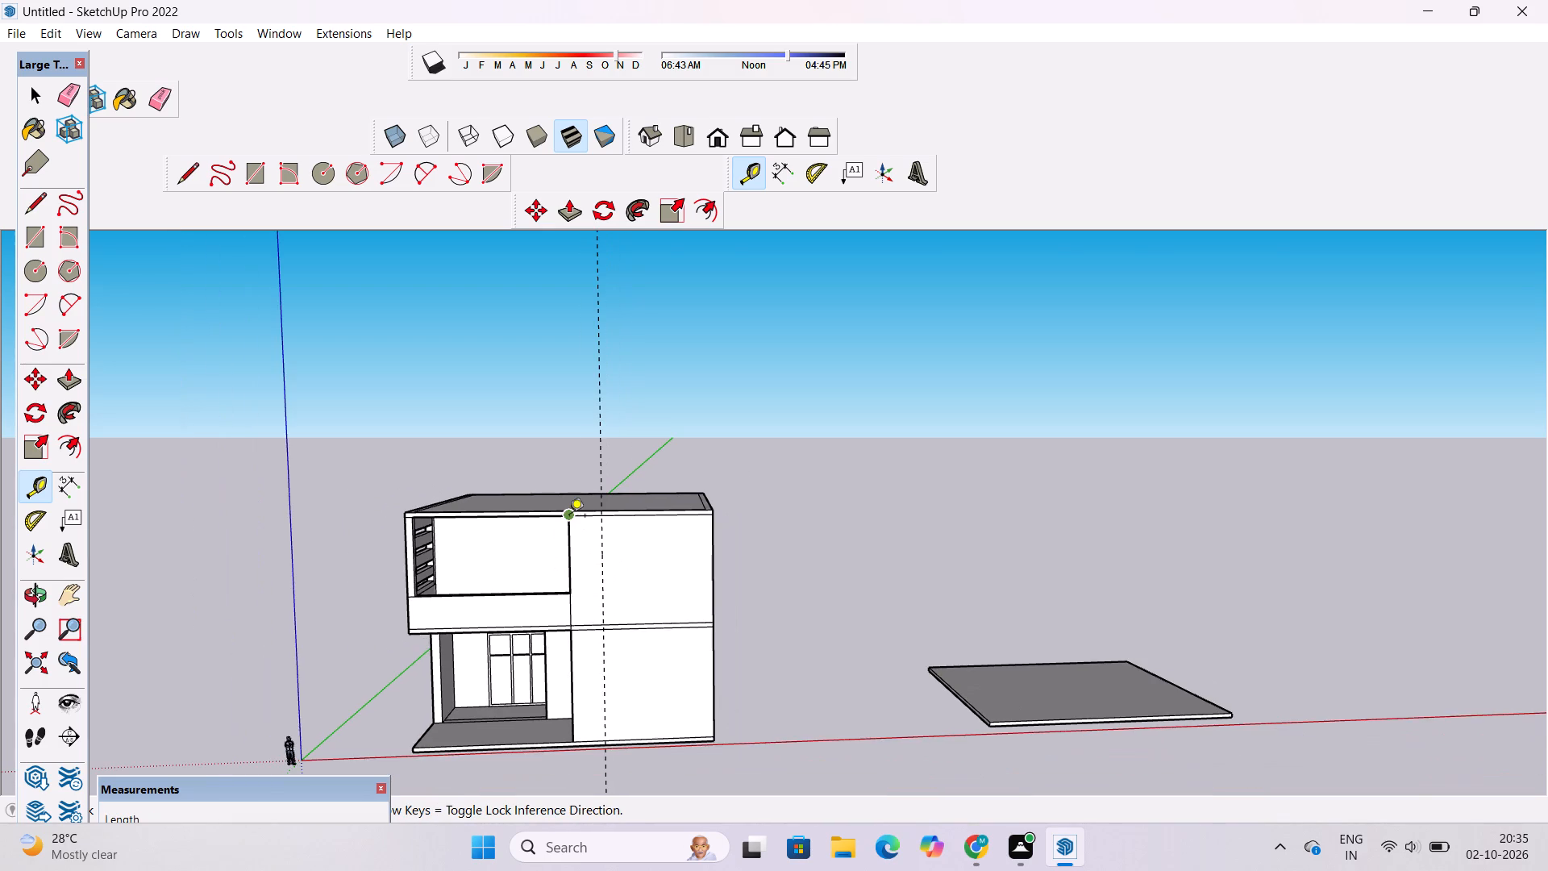
{"action": "scroll", "coordinate": [569, 517], "scroll_direction": "up", "scroll_amount": 1}
{"action": "key", "text": "space"}
{"action": "type", "text": "o"}
{"action": "left_click_drag", "start_coordinate": [680, 491], "coordinate": [680, 594]}
{"action": "left_click_drag", "start_coordinate": [627, 604], "coordinate": [642, 575]}
{"action": "left_click_drag", "start_coordinate": [655, 554], "coordinate": [650, 621]}
{"action": "scroll", "coordinate": [622, 587], "scroll_direction": "up", "scroll_amount": 3}
{"action": "left_click_drag", "start_coordinate": [627, 565], "coordinate": [631, 573], "text": "shift"}
{"action": "left_click_drag", "start_coordinate": [632, 580], "coordinate": [632, 633]}
{"action": "scroll", "coordinate": [589, 594], "scroll_direction": "up", "scroll_amount": 3}
{"action": "left_click_drag", "start_coordinate": [589, 594], "coordinate": [612, 587], "text": "shift"}
{"action": "left_click_drag", "start_coordinate": [613, 588], "coordinate": [594, 648]}
{"action": "scroll", "coordinate": [569, 593], "scroll_direction": "up", "scroll_amount": 7}
{"action": "left_click_drag", "start_coordinate": [585, 571], "coordinate": [586, 606]}
{"action": "left_click", "coordinate": [590, 593], "text": "shift"}
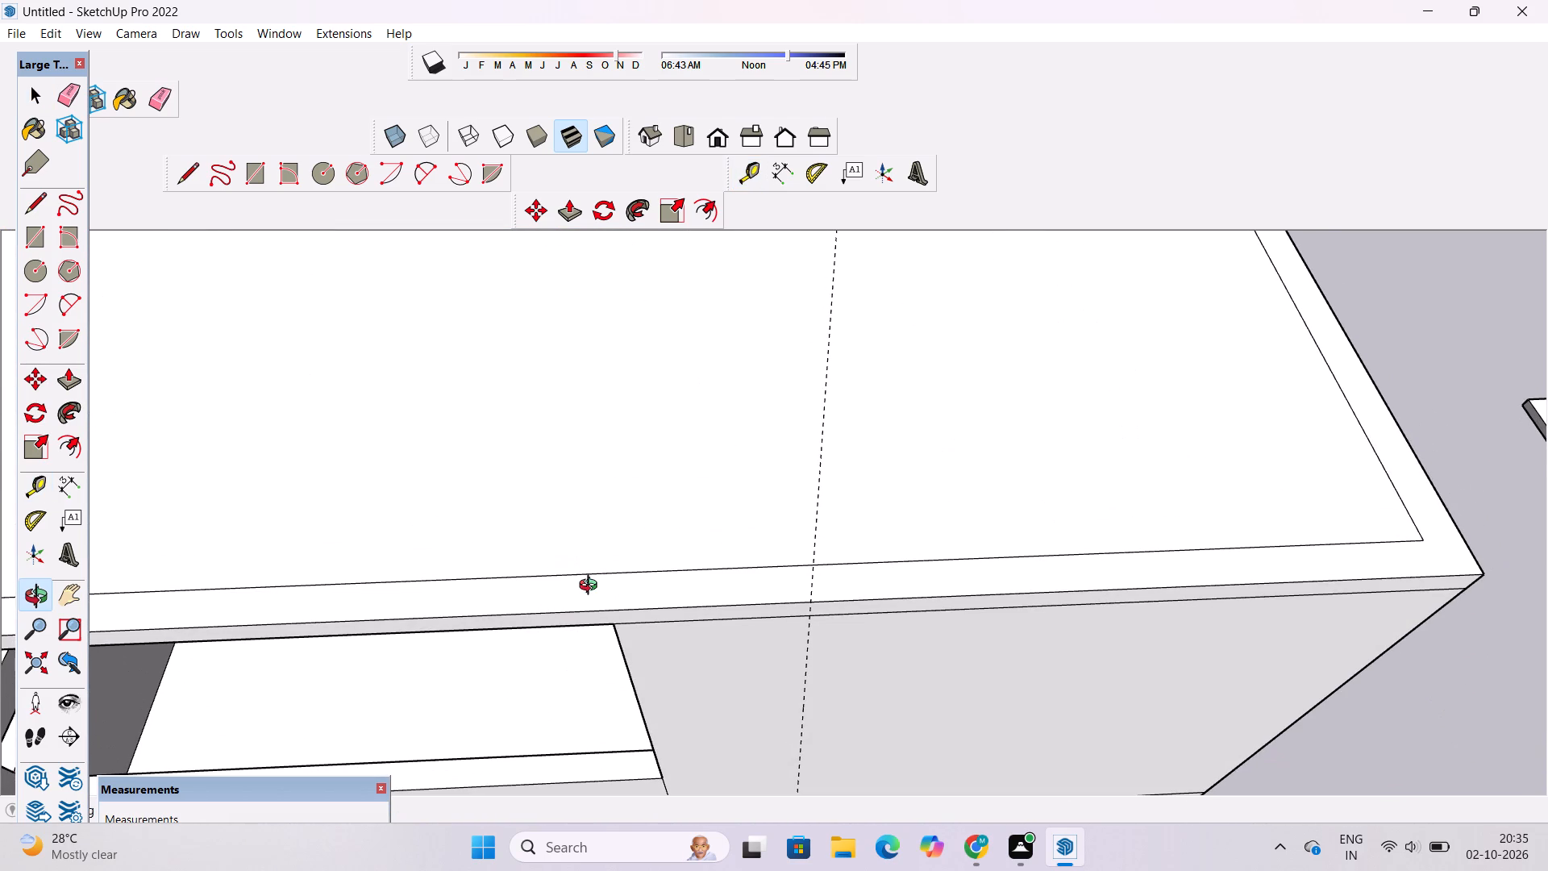
{"action": "key", "text": "l"}
{"action": "scroll", "coordinate": [599, 606], "scroll_direction": "up", "scroll_amount": 2}
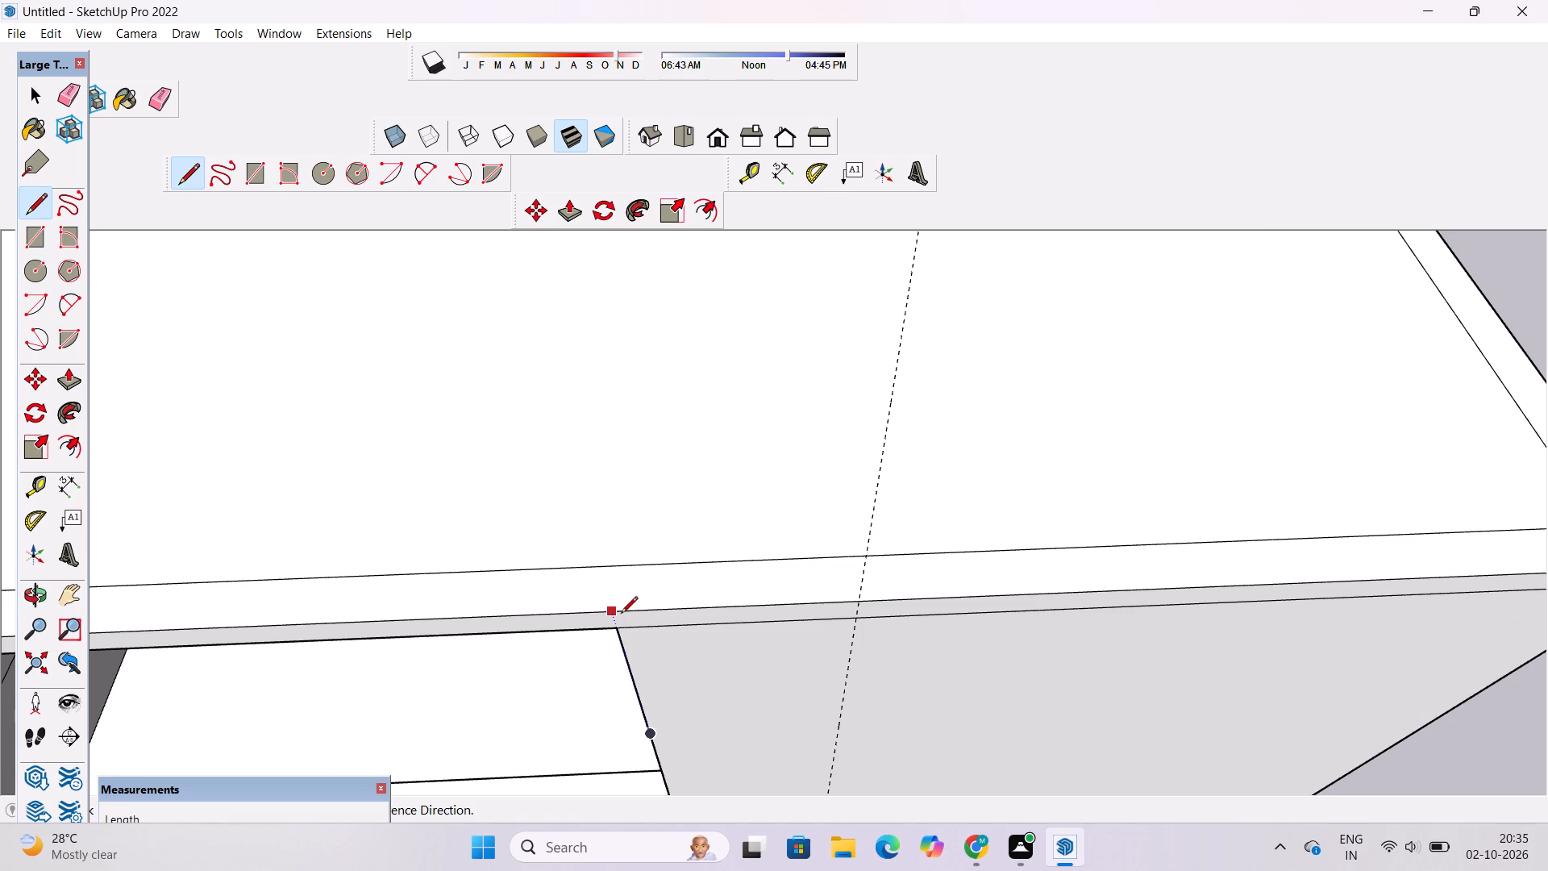
{"action": "left_click", "coordinate": [610, 613]}
{"action": "left_click", "coordinate": [614, 565]}
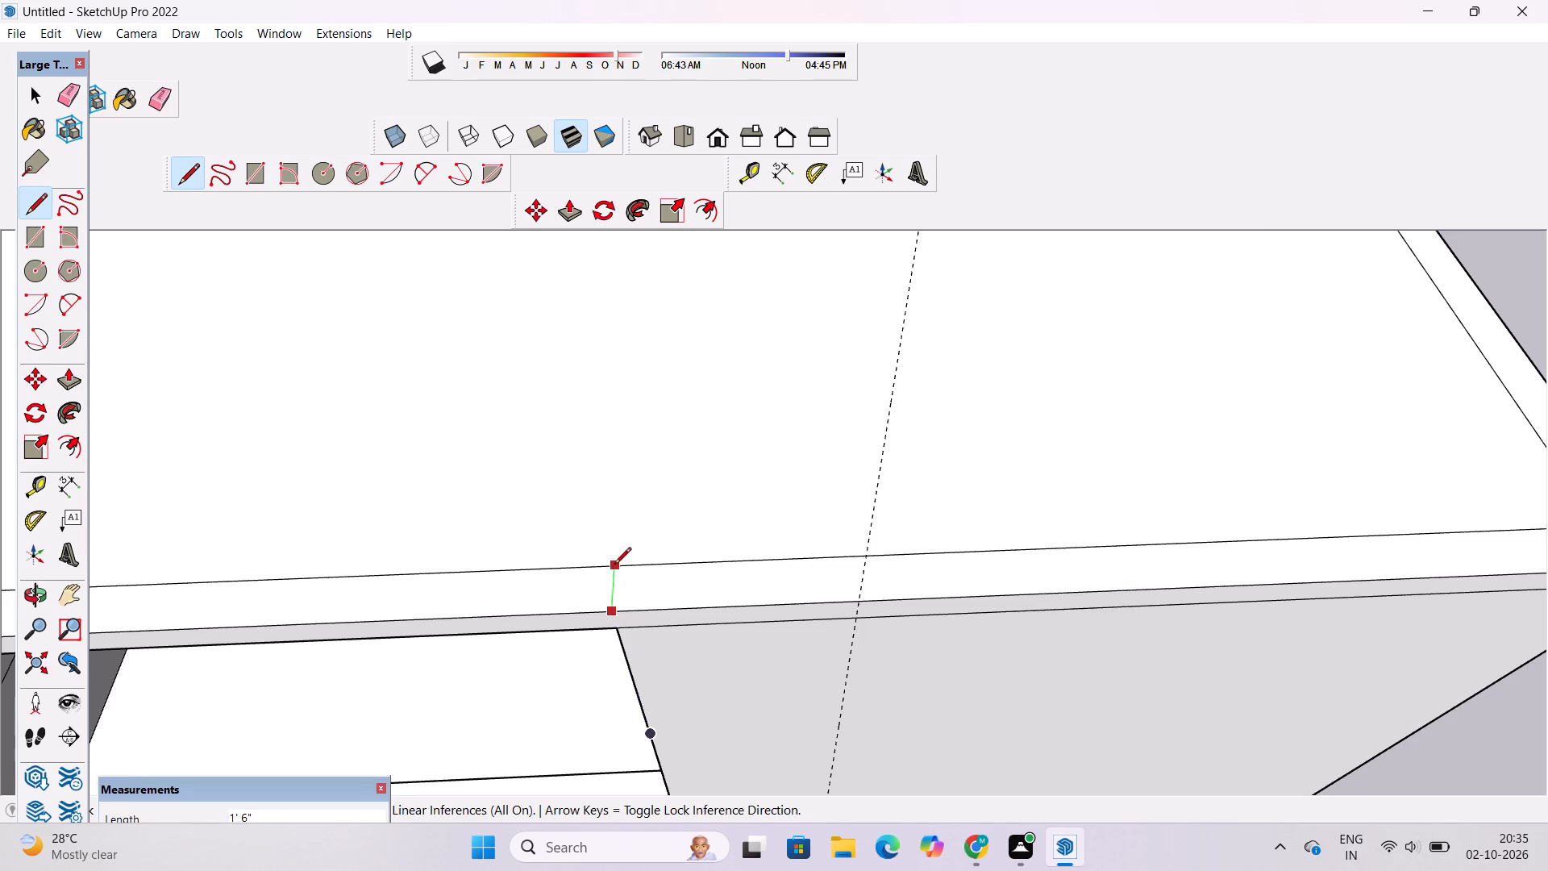
{"action": "scroll", "coordinate": [508, 614], "scroll_direction": "down", "scroll_amount": 9}
{"action": "key", "text": "space"}
Place a guide across the roof 22' back from the inner edge of its front border strip.
{"action": "type", "text": "t"}
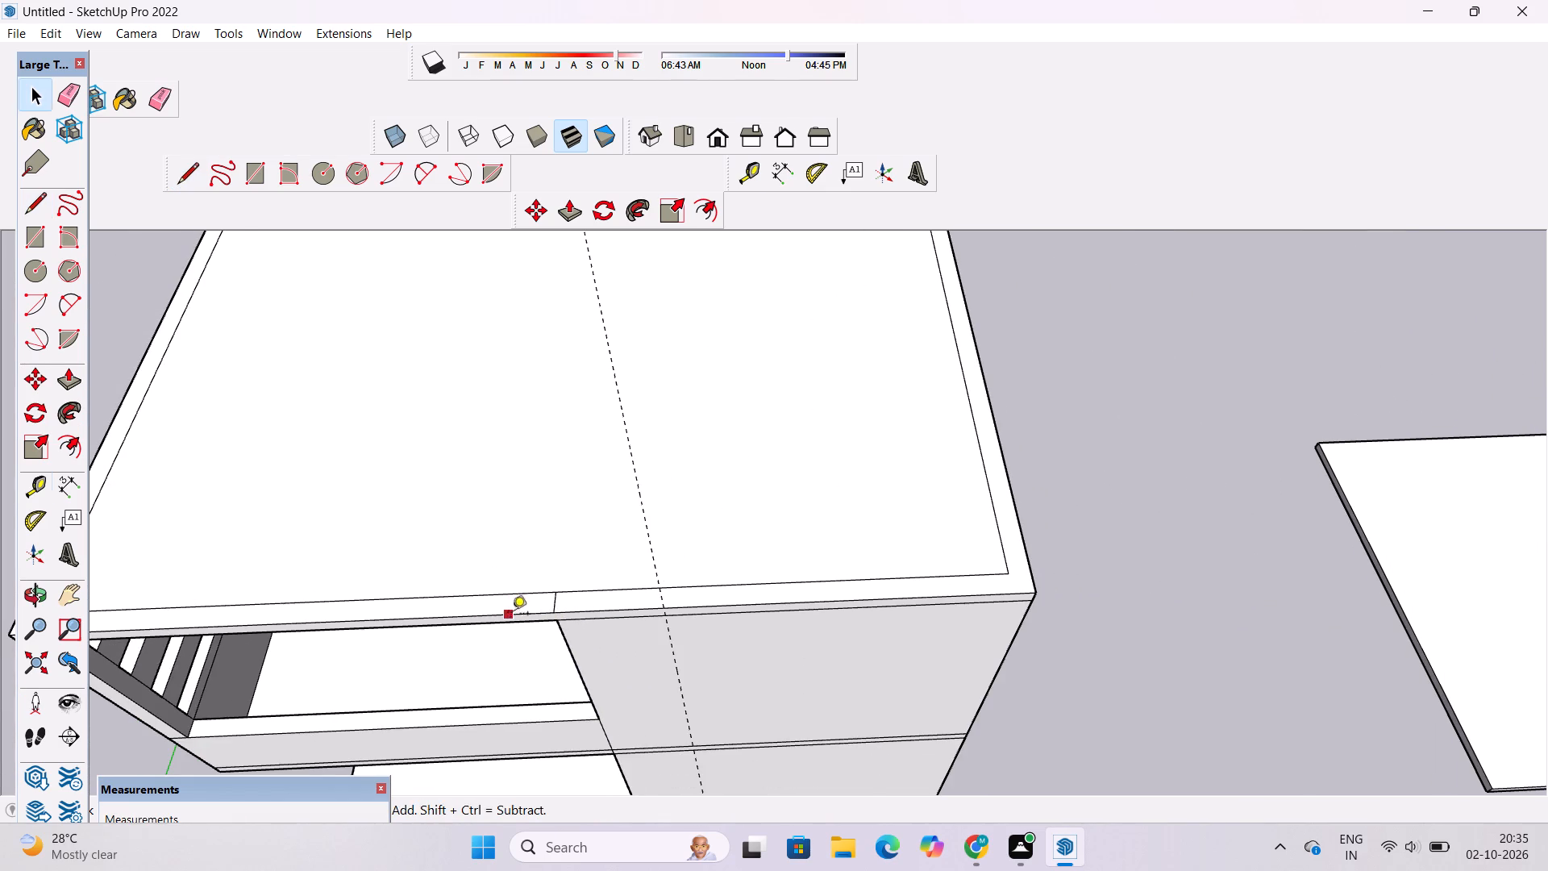
{"action": "scroll", "coordinate": [570, 618], "scroll_direction": "down", "scroll_amount": 3}
{"action": "scroll", "coordinate": [689, 611], "scroll_direction": "up", "scroll_amount": 2}
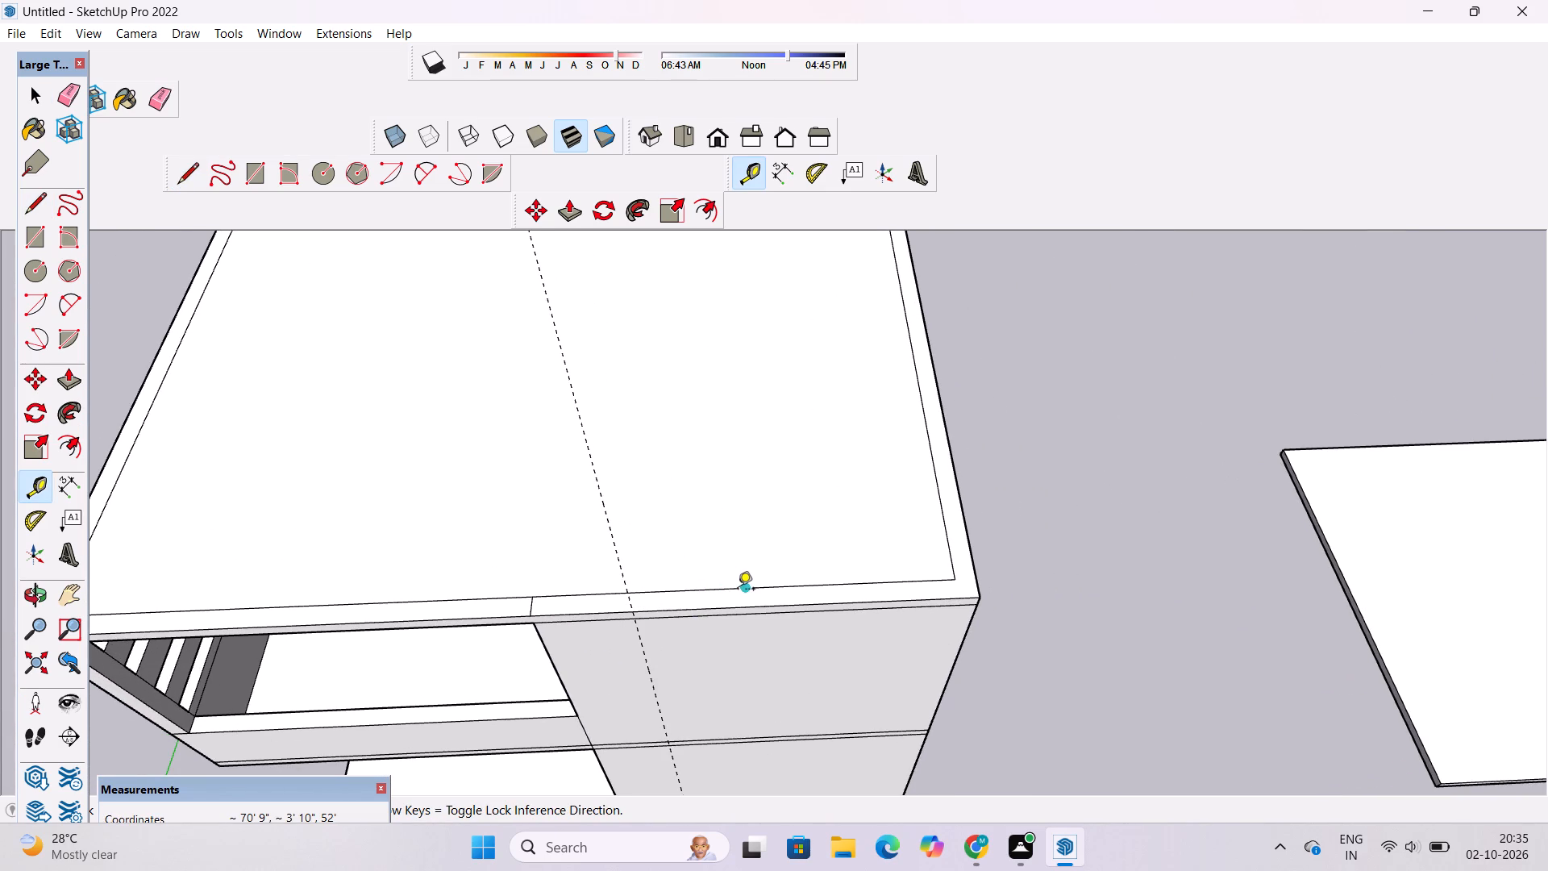
{"action": "left_click", "coordinate": [748, 590]}
{"action": "scroll", "coordinate": [748, 590], "scroll_direction": "down", "scroll_amount": 6}
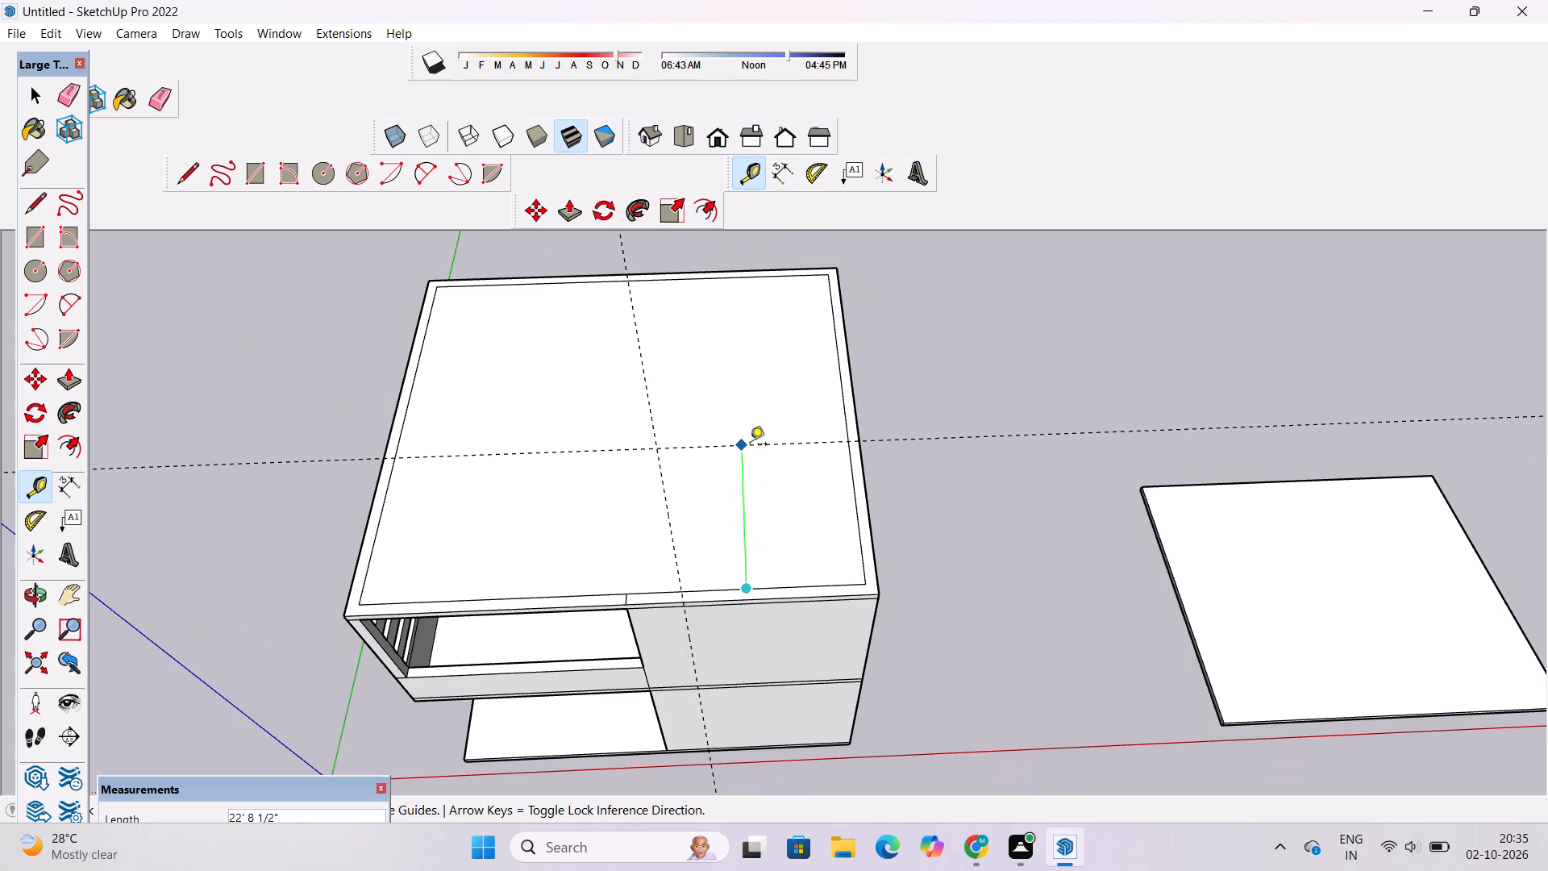
{"action": "type", "text": "22'"}
{"action": "key", "text": "Return"}
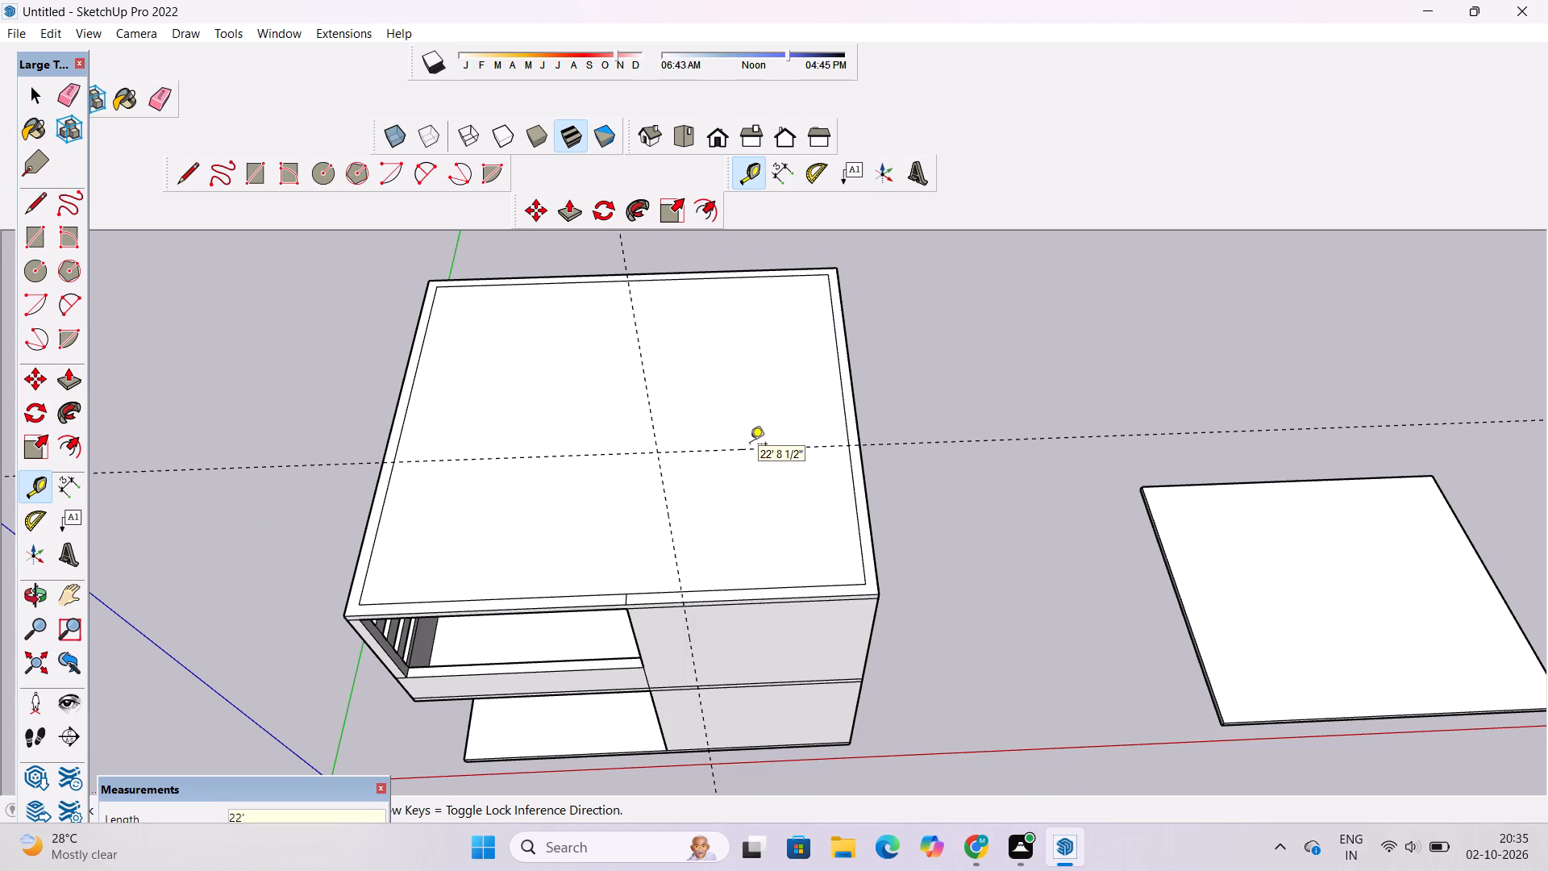
Place a second parallel guide across the roof, 1.5' behind the 22' guide.
{"action": "left_click", "coordinate": [805, 451]}
{"action": "type", "text": "1.5'"}
{"action": "key", "text": "Return"}
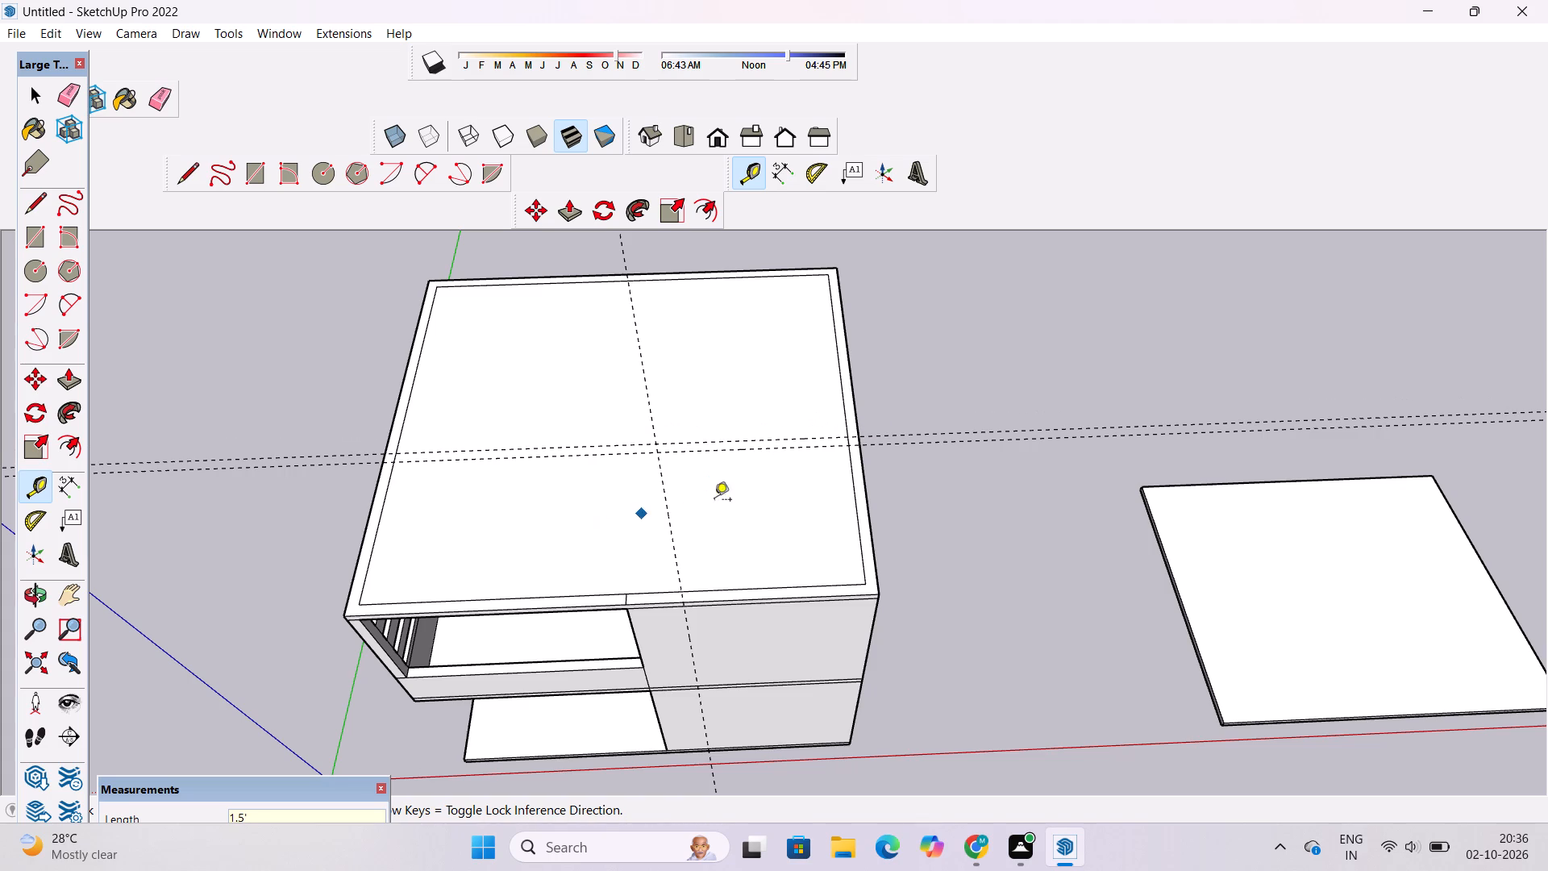
Place a front-to-back guide 29'6" from the roof's inner side border edge, through the inner end of the short front-border line.
{"action": "left_click", "coordinate": [854, 496]}
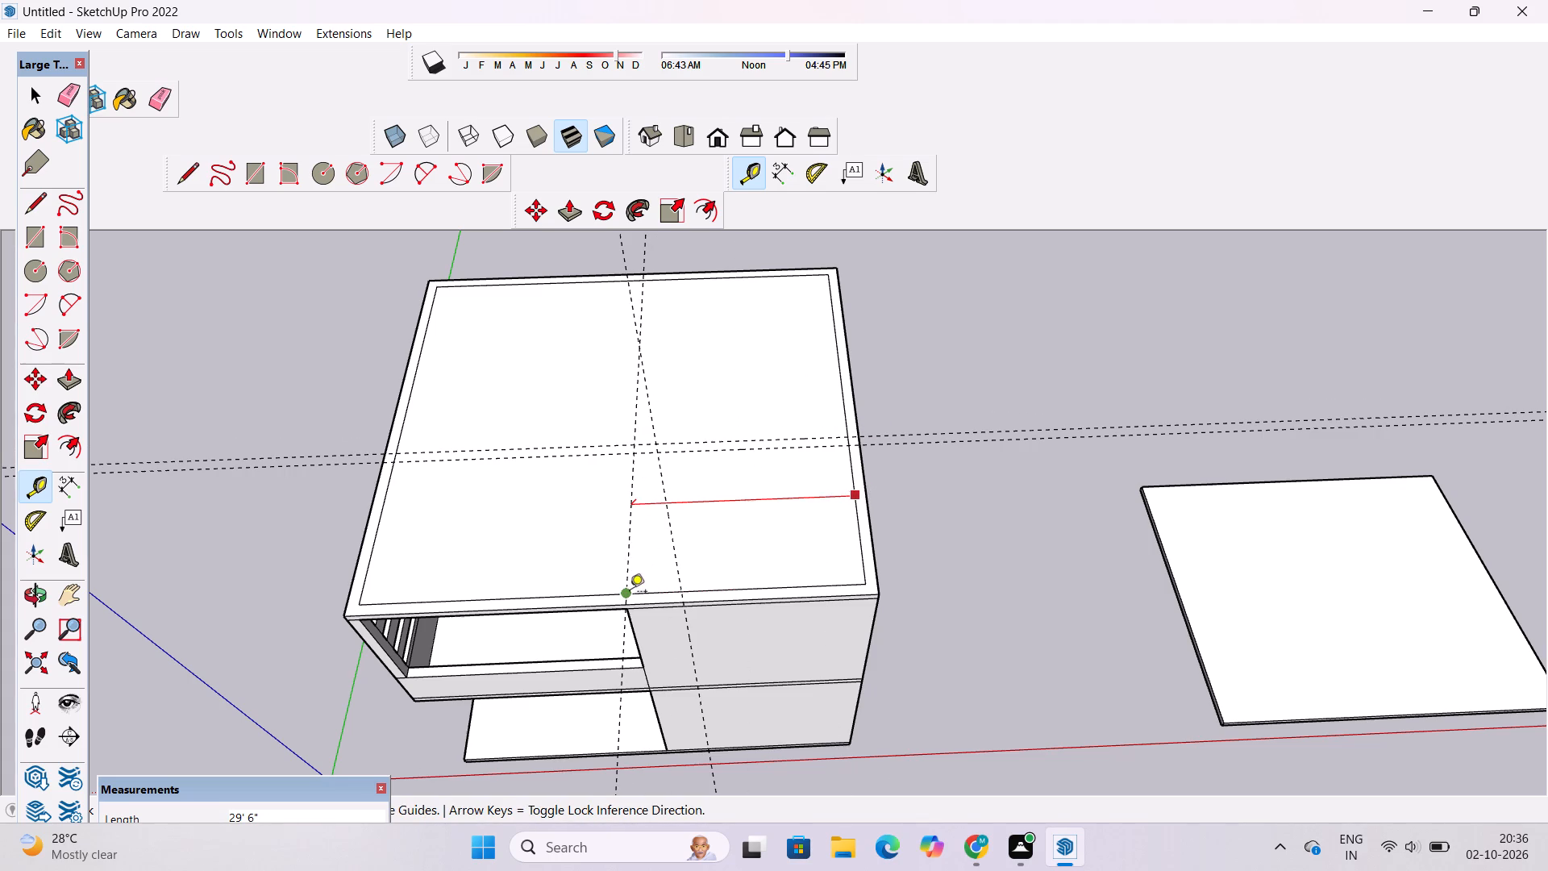
{"action": "left_click", "coordinate": [630, 593]}
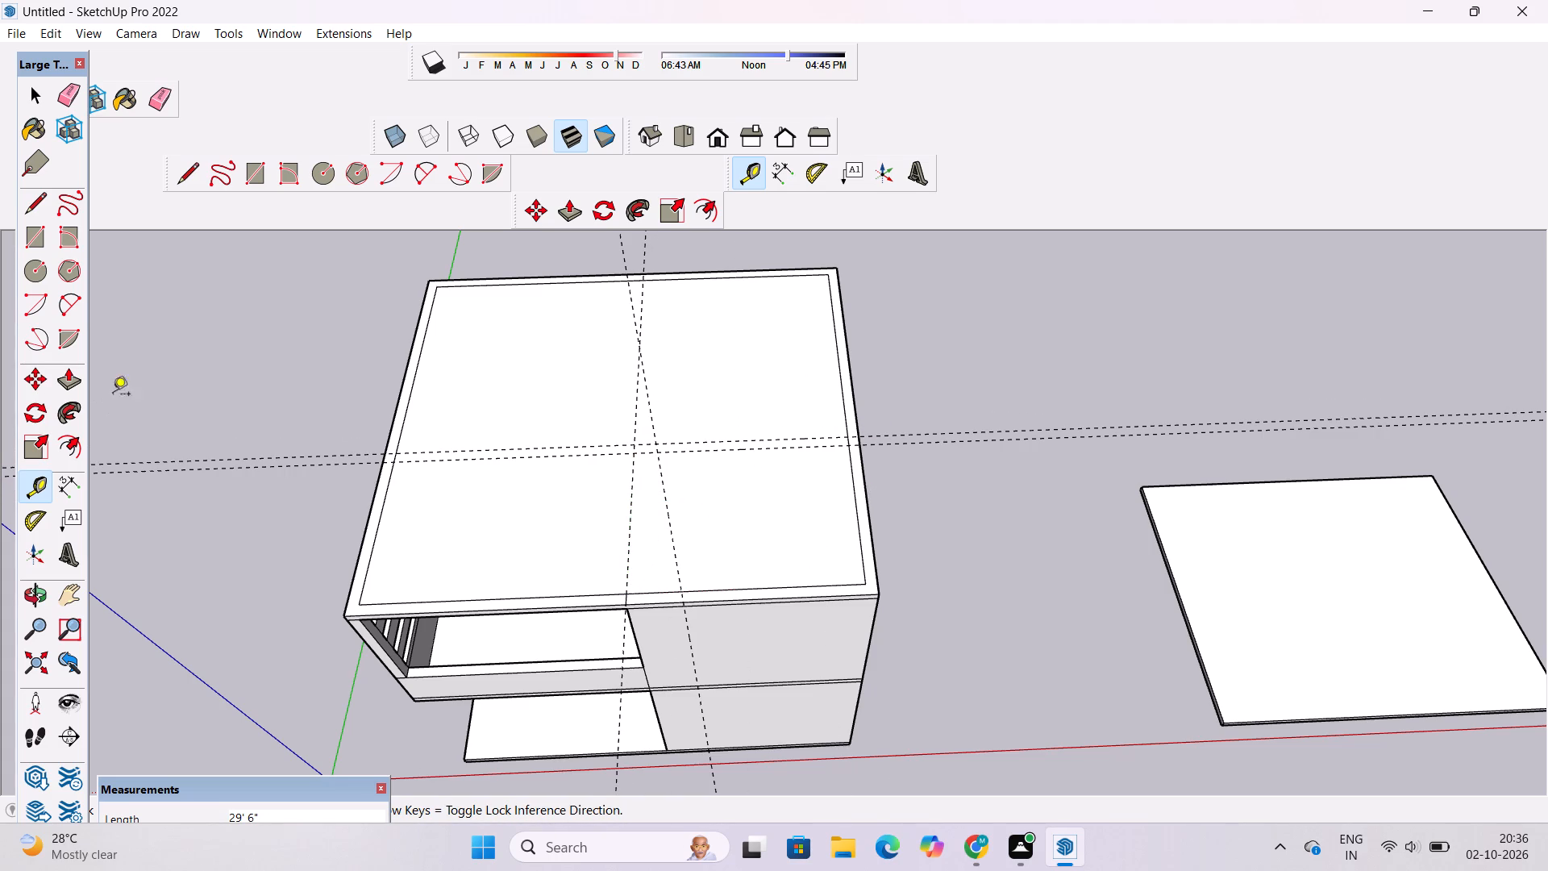
Draw a 31' by 1'6" rectangle between the two parallel roof guides, from the front-to-back guide to the roof's outer side edge.
{"action": "left_click", "coordinate": [258, 170]}
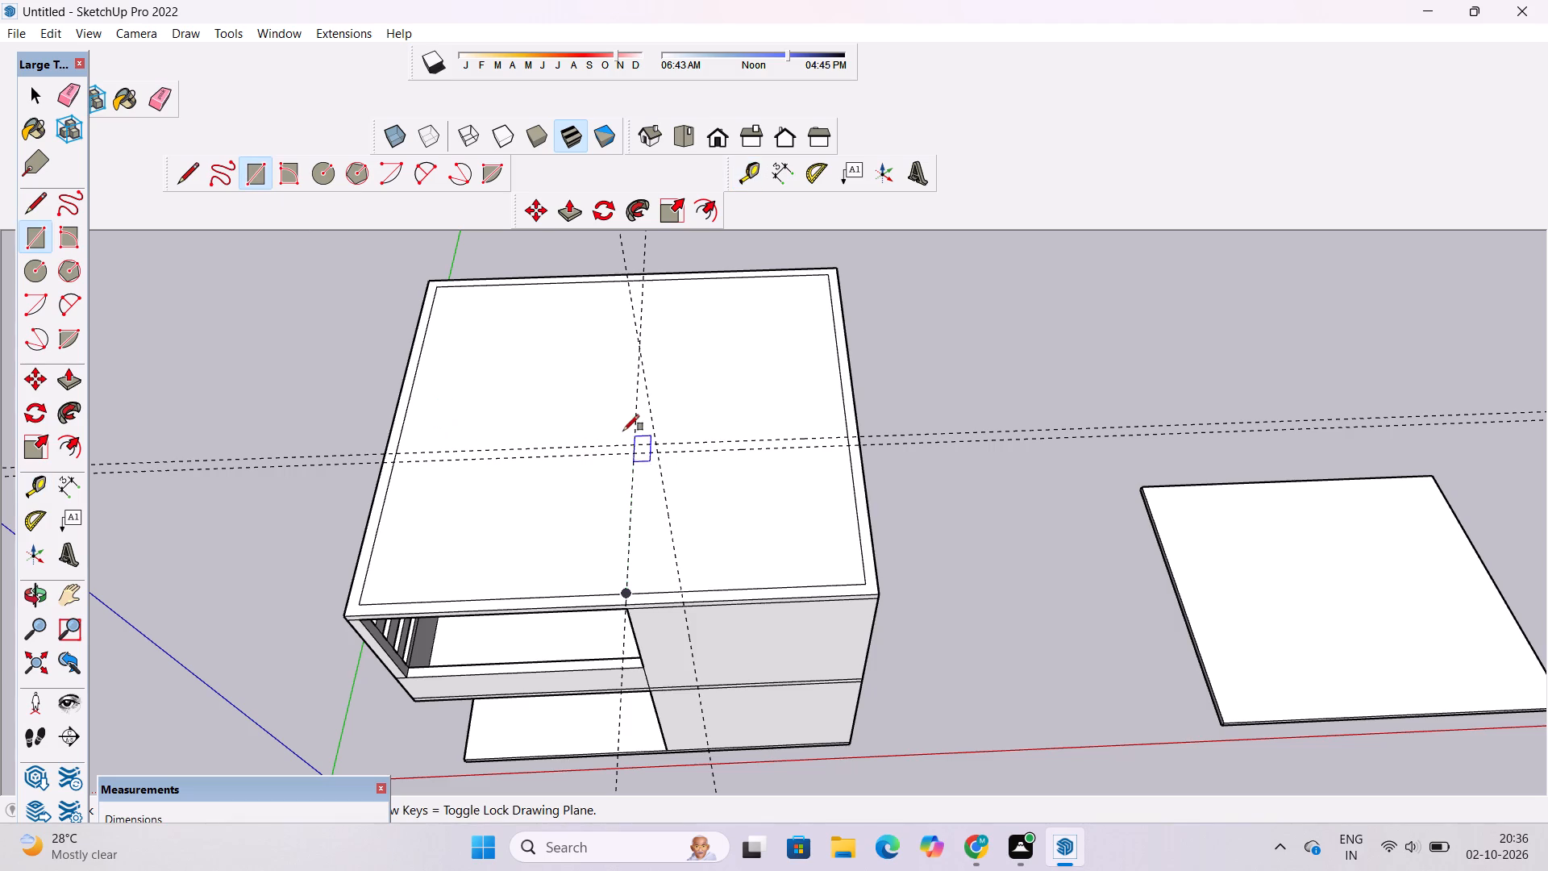
{"action": "scroll", "coordinate": [568, 494], "scroll_direction": "down", "scroll_amount": 1}
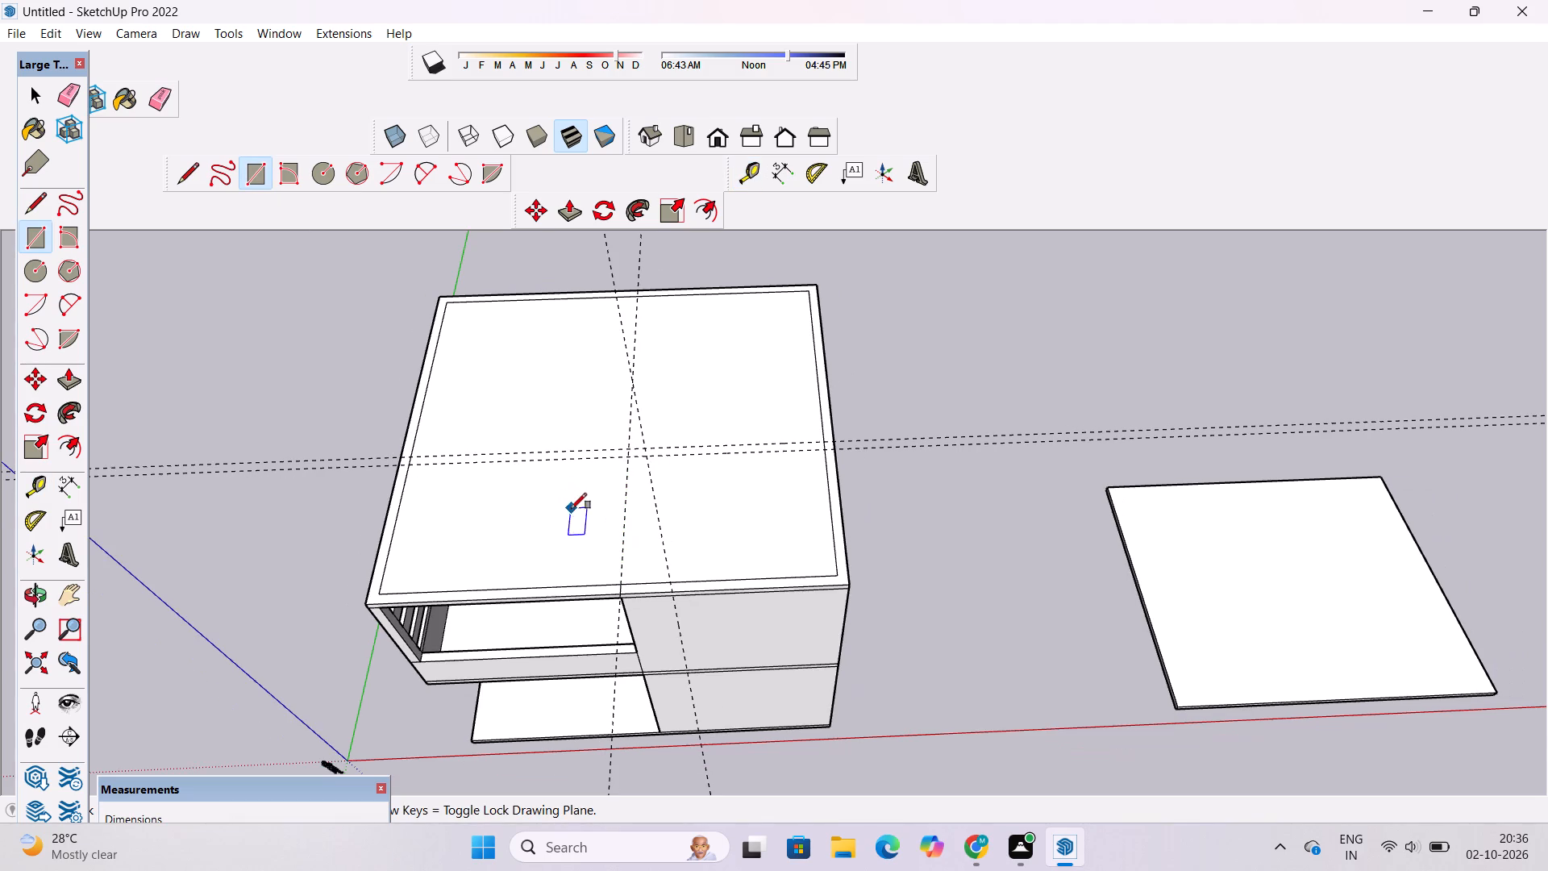
{"action": "scroll", "coordinate": [580, 517], "scroll_direction": "up", "scroll_amount": 3}
{"action": "scroll", "coordinate": [653, 488], "scroll_direction": "up", "scroll_amount": 3}
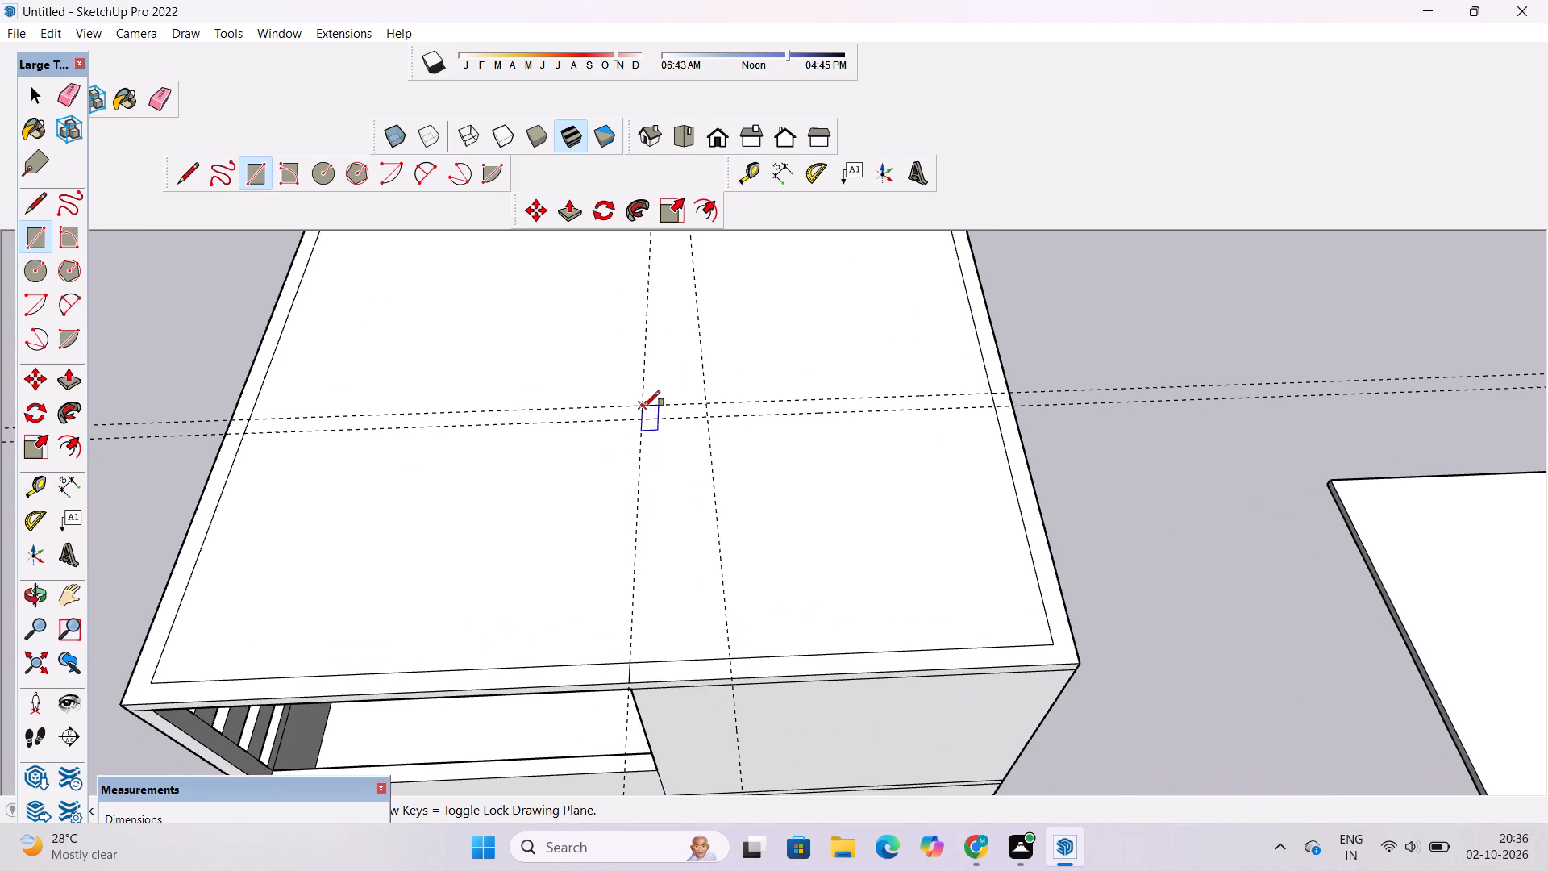
{"action": "scroll", "coordinate": [644, 406], "scroll_direction": "up", "scroll_amount": 4}
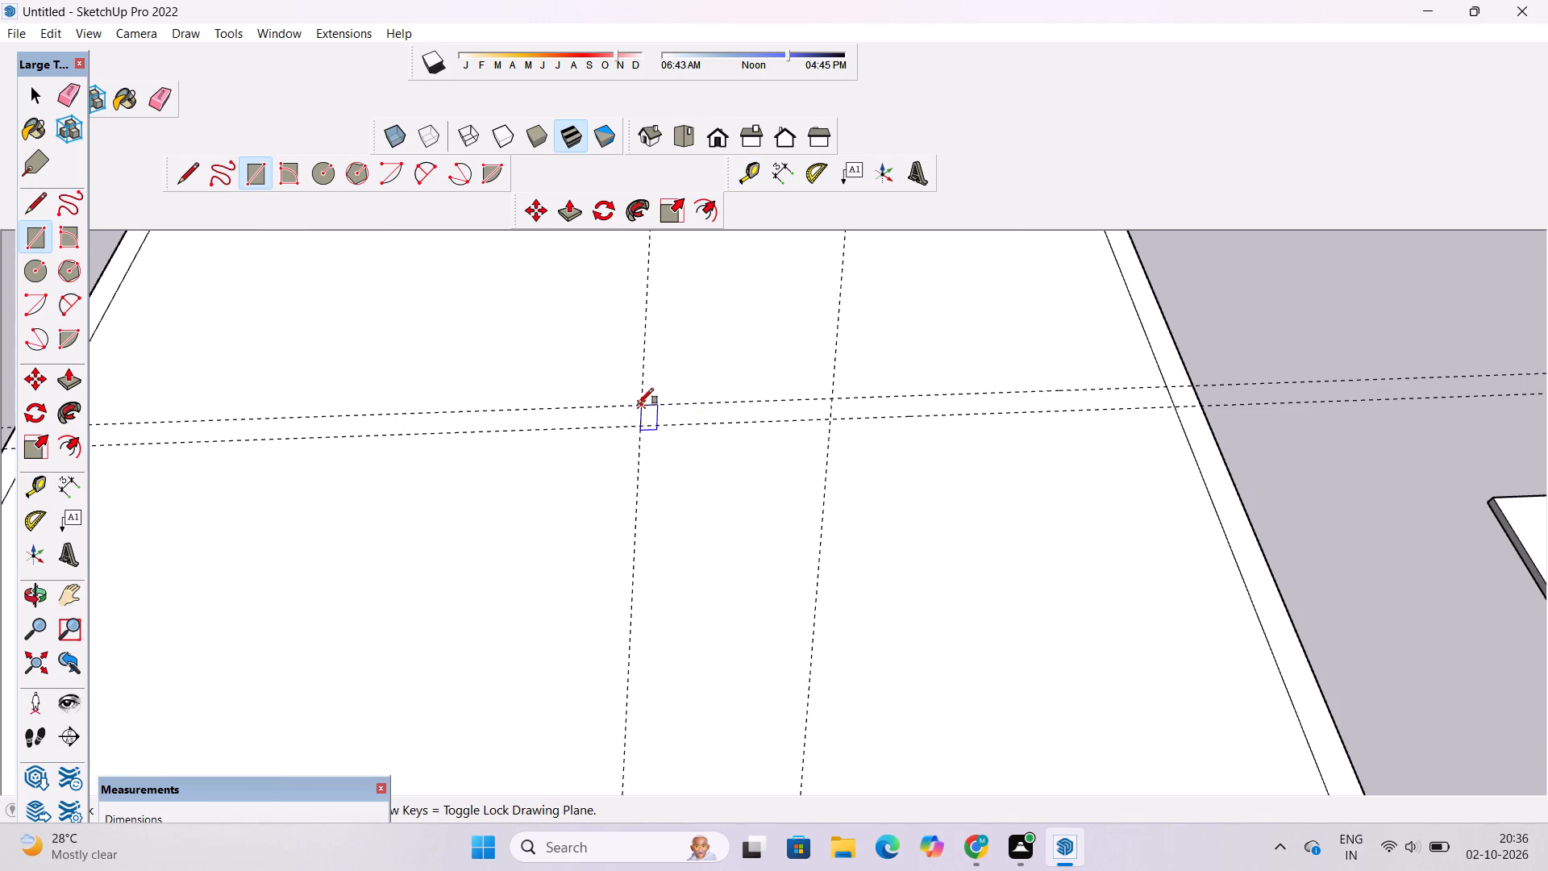
{"action": "left_click", "coordinate": [647, 404]}
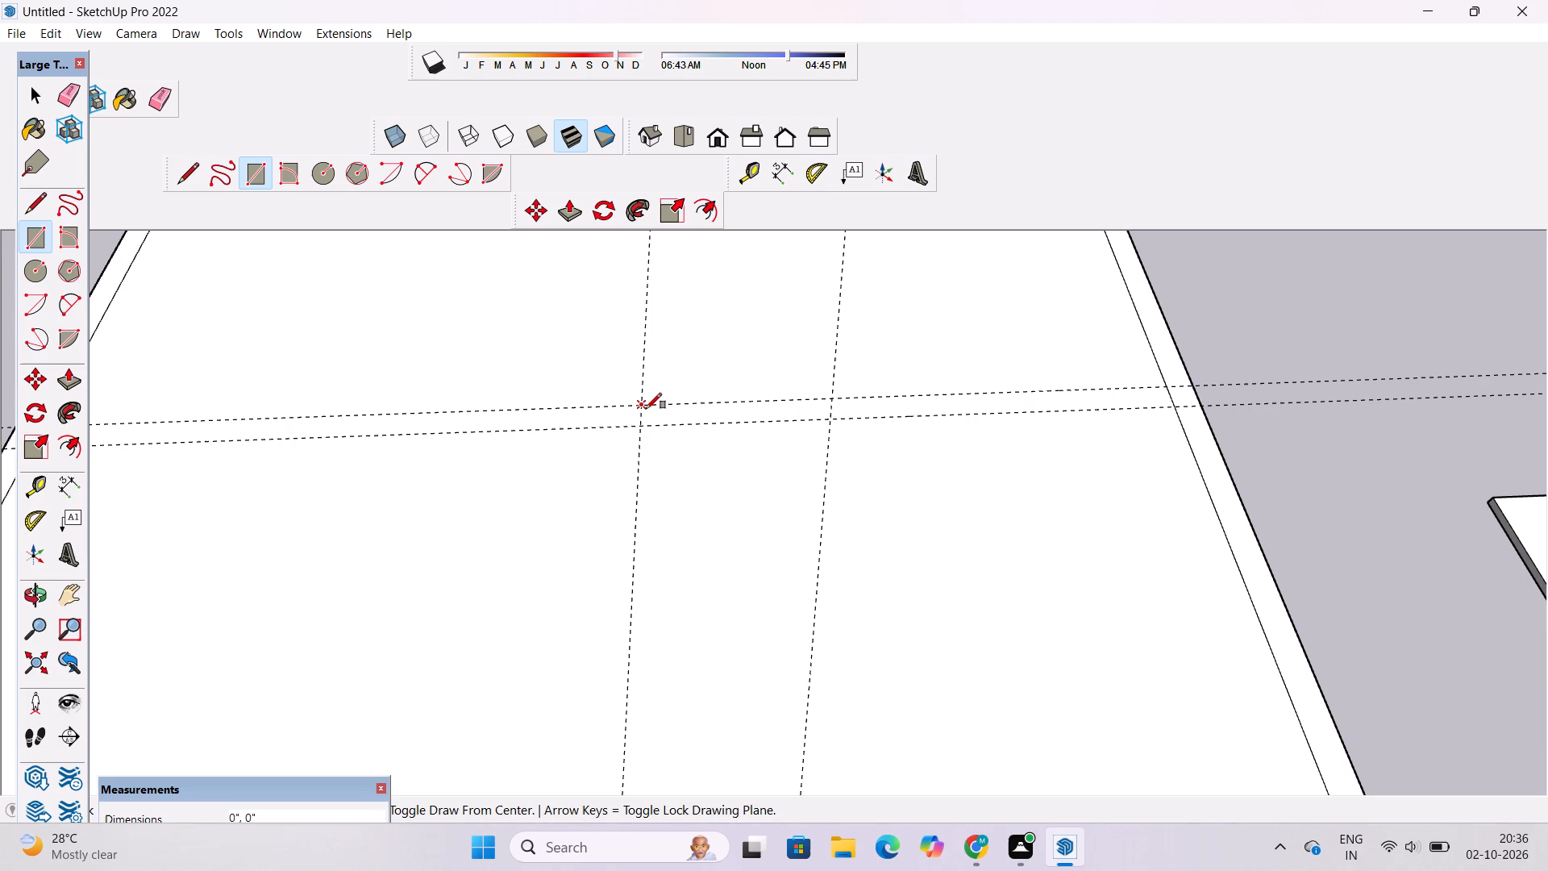
{"action": "scroll", "coordinate": [646, 411], "scroll_direction": "down", "scroll_amount": 9}
{"action": "scroll", "coordinate": [656, 412], "scroll_direction": "up", "scroll_amount": 1}
{"action": "scroll", "coordinate": [950, 413], "scroll_direction": "up", "scroll_amount": 8}
{"action": "left_click", "coordinate": [869, 396]}
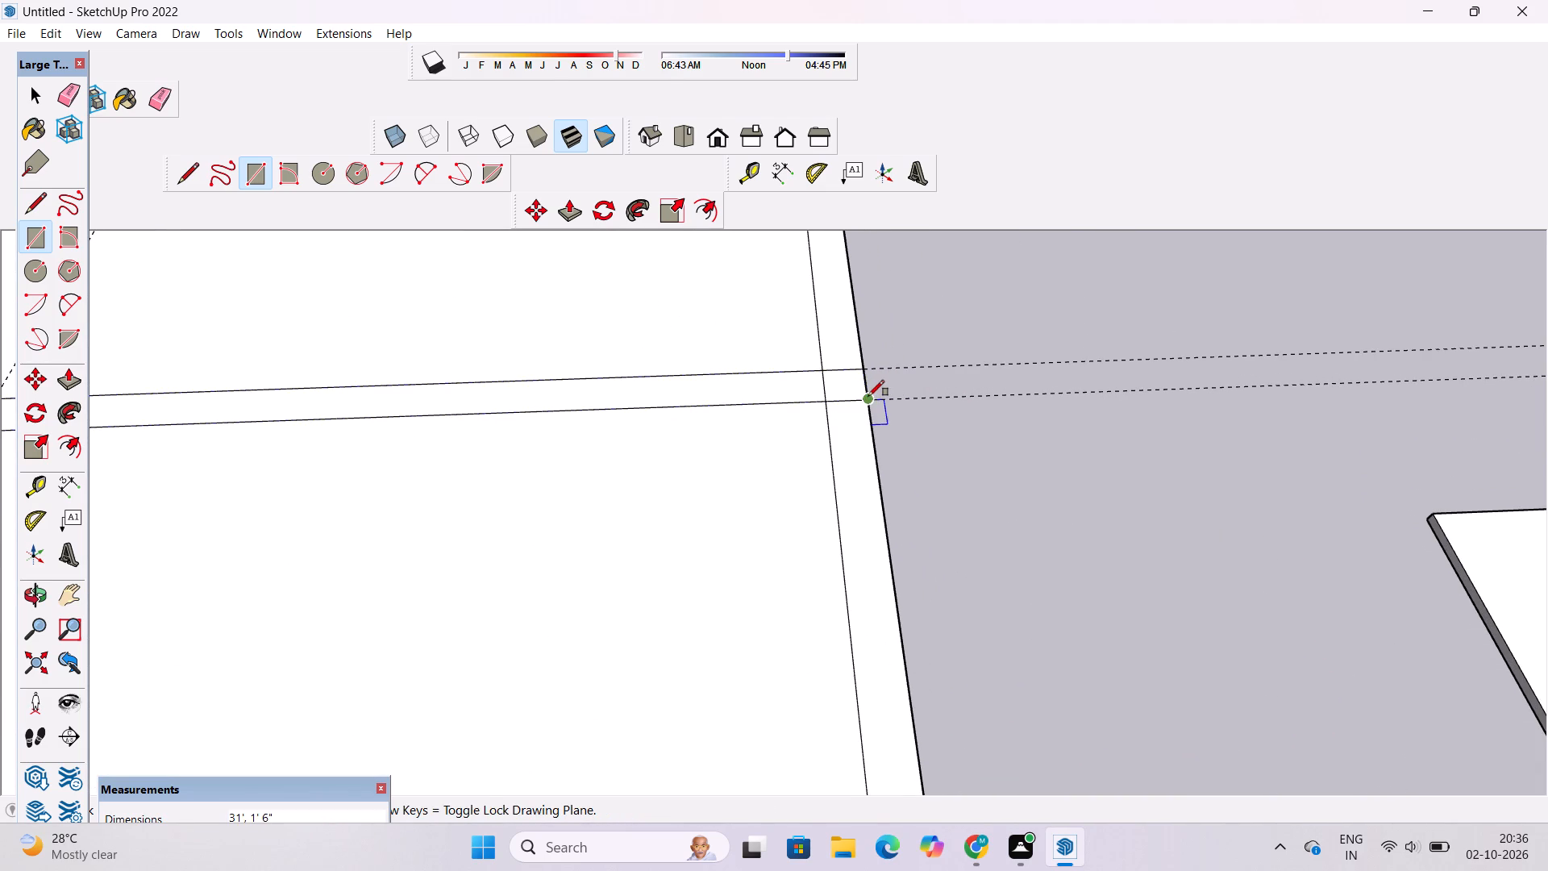
Erase the two parallel cross-roof guides, the 7' front wall guide and the front-to-back guide.
{"action": "scroll", "coordinate": [869, 391], "scroll_direction": "down", "scroll_amount": 5}
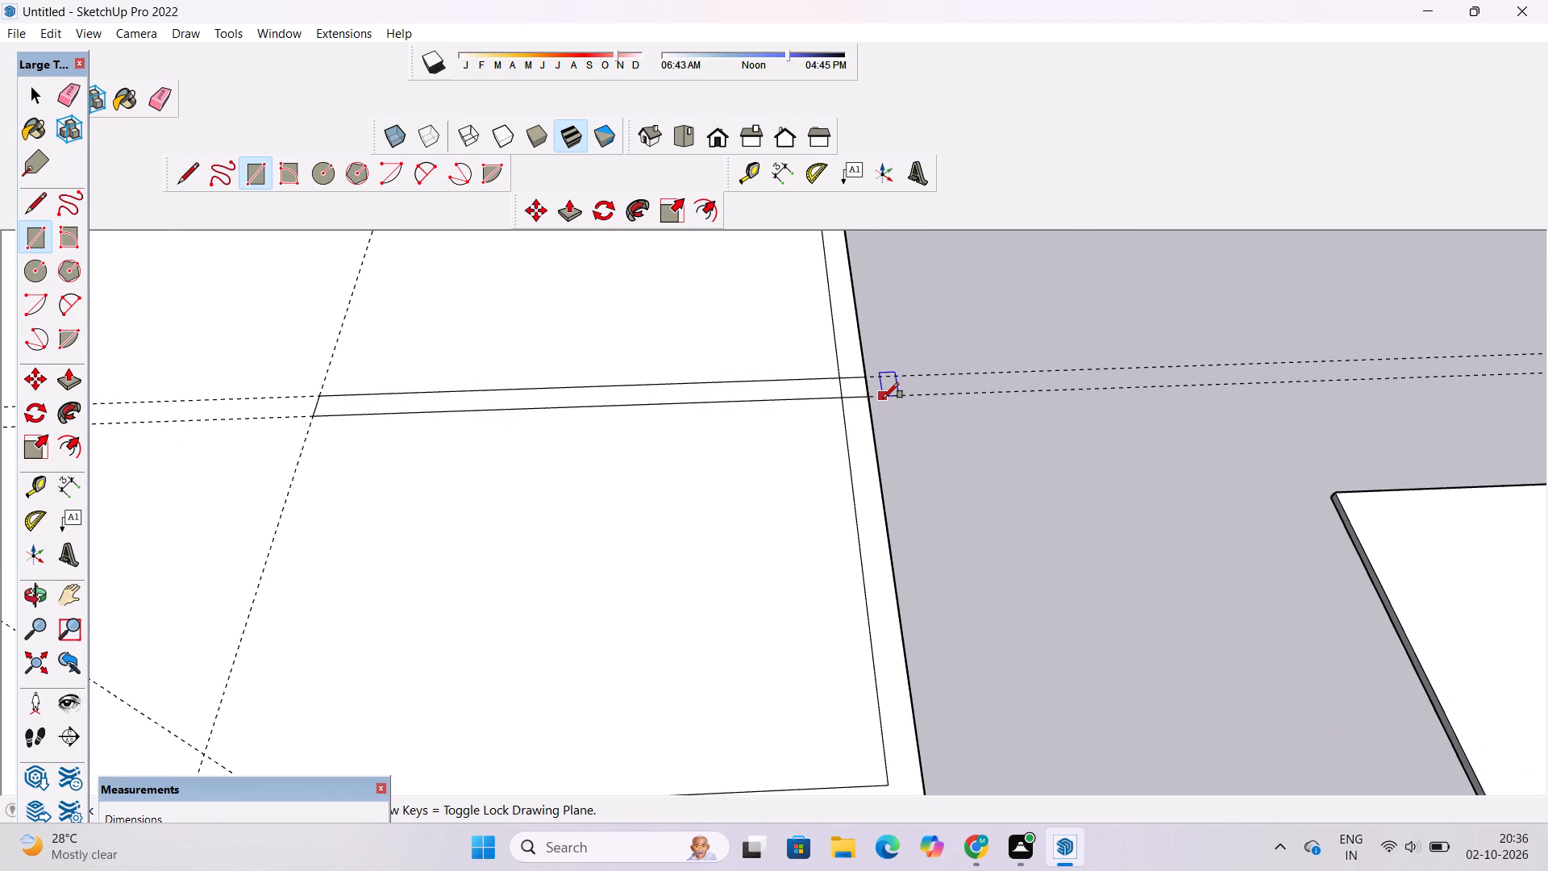
{"action": "scroll", "coordinate": [1159, 424], "scroll_direction": "down", "scroll_amount": 7}
{"action": "scroll", "coordinate": [885, 493], "scroll_direction": "up", "scroll_amount": 5}
{"action": "scroll", "coordinate": [1205, 381], "scroll_direction": "down", "scroll_amount": 3}
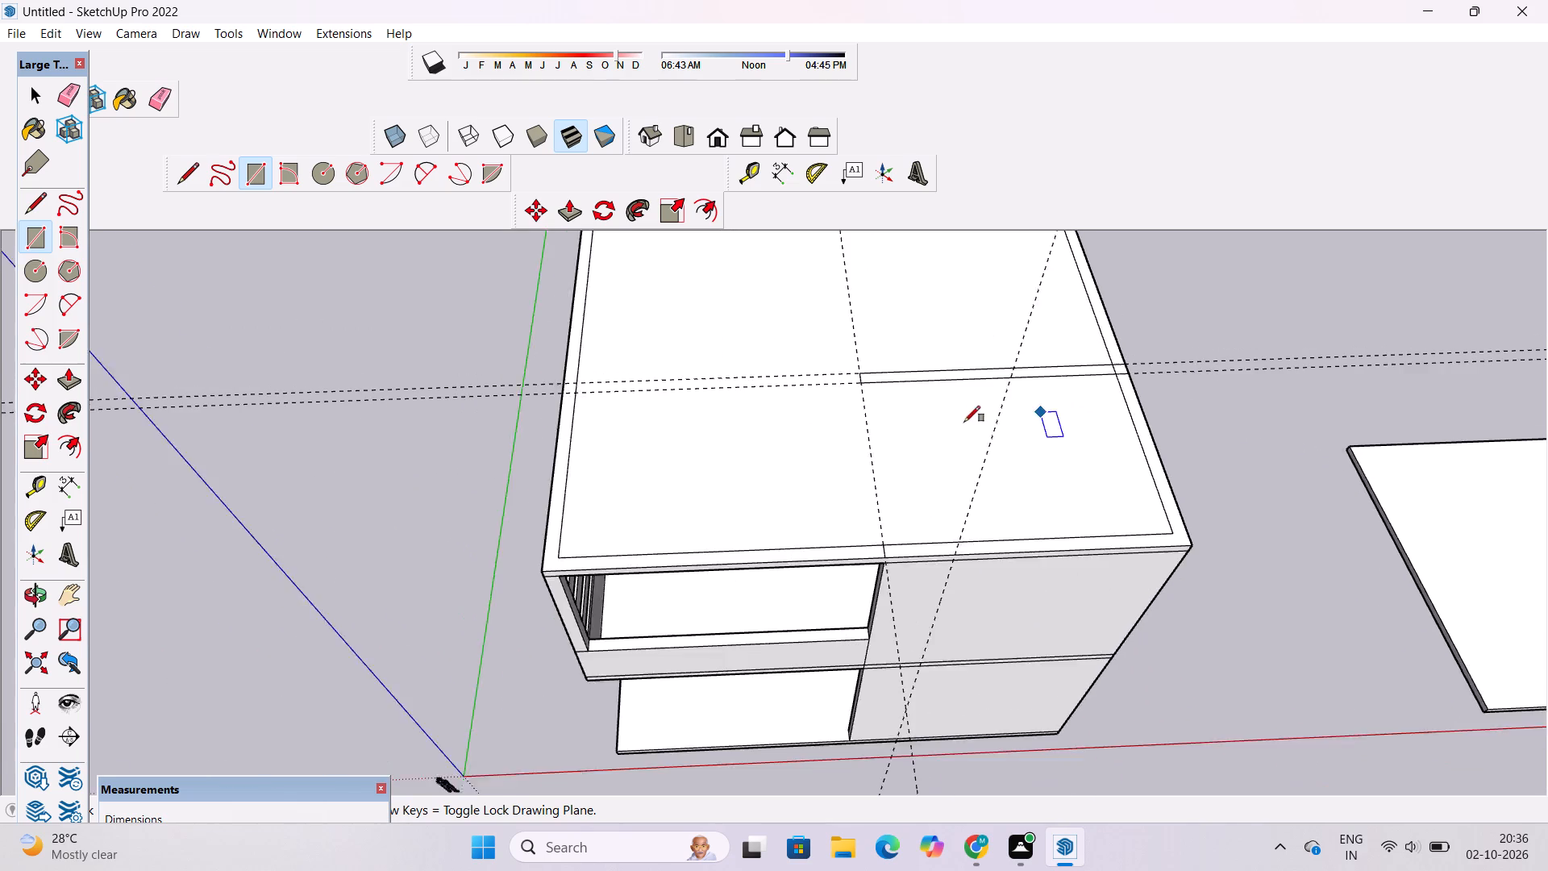
{"action": "scroll", "coordinate": [964, 422], "scroll_direction": "down", "scroll_amount": 2}
{"action": "scroll", "coordinate": [1196, 411], "scroll_direction": "up", "scroll_amount": 4}
{"action": "key", "text": "space"}
{"action": "type", "text": "o"}
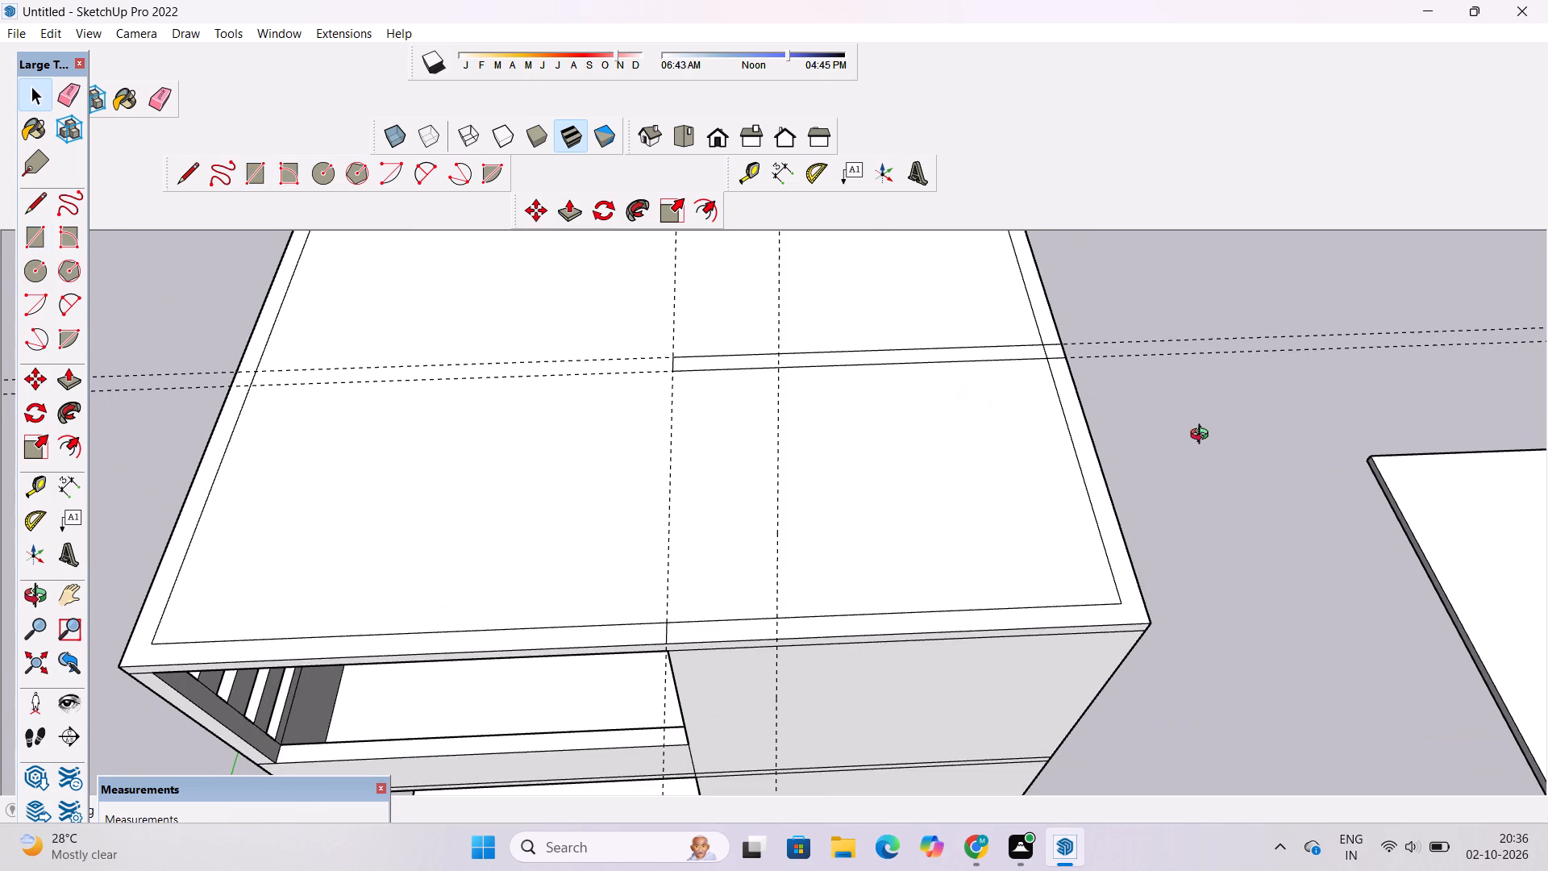
{"action": "scroll", "coordinate": [1203, 436], "scroll_direction": "down", "scroll_amount": 4}
{"action": "left_click_drag", "start_coordinate": [1203, 436], "coordinate": [1144, 427], "text": "shift"}
{"action": "left_click_drag", "start_coordinate": [1137, 430], "coordinate": [1023, 423]}
{"action": "left_click_drag", "start_coordinate": [1043, 429], "coordinate": [991, 418]}
{"action": "key", "text": "e"}
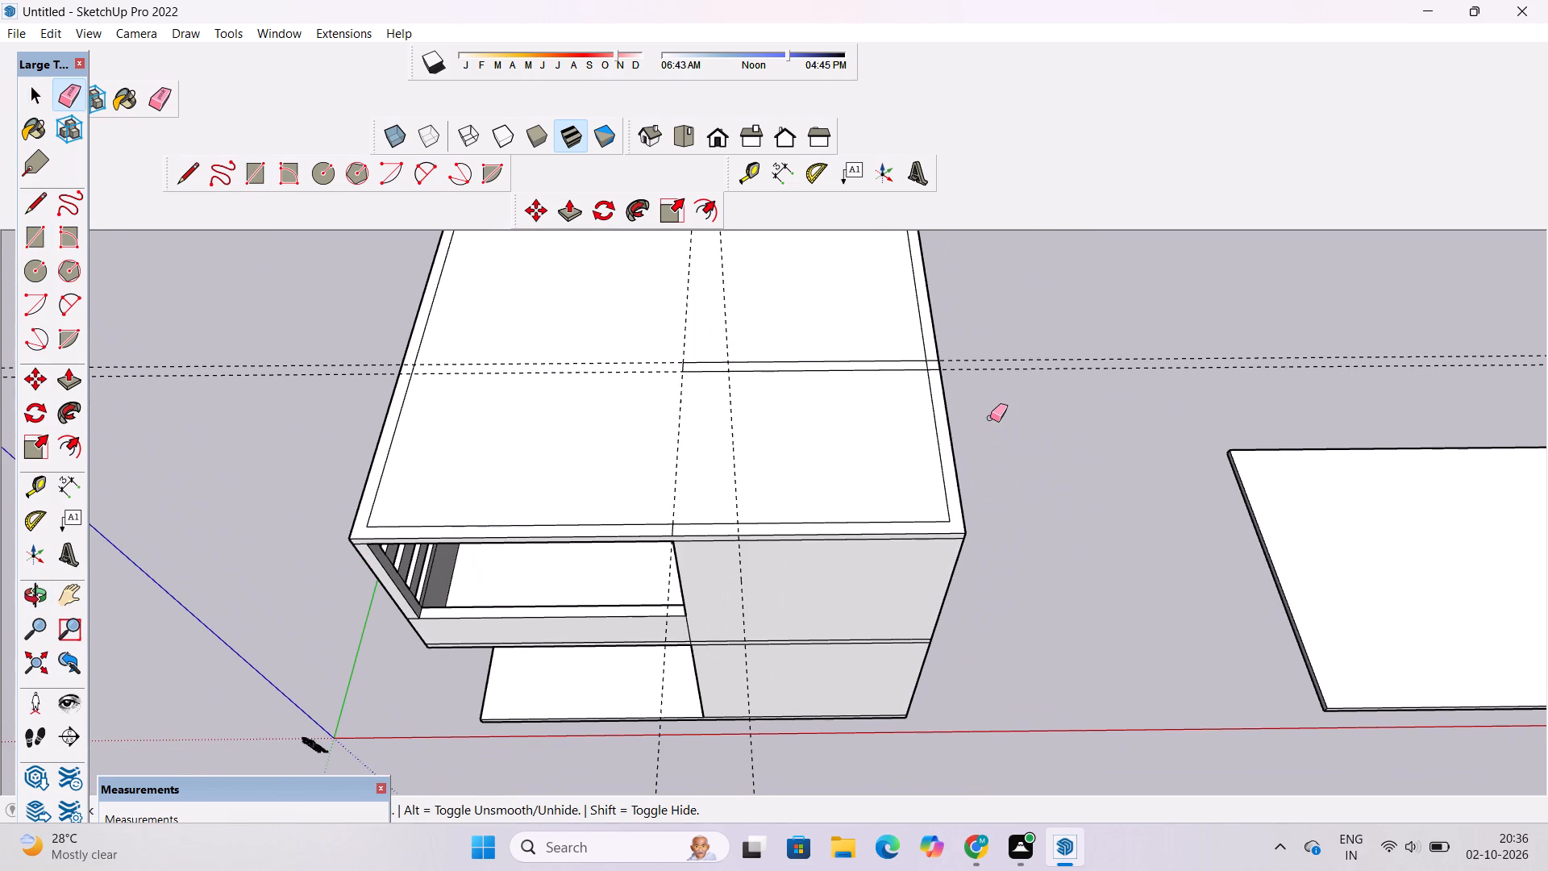
{"action": "left_click_drag", "start_coordinate": [1043, 342], "coordinate": [1051, 368]}
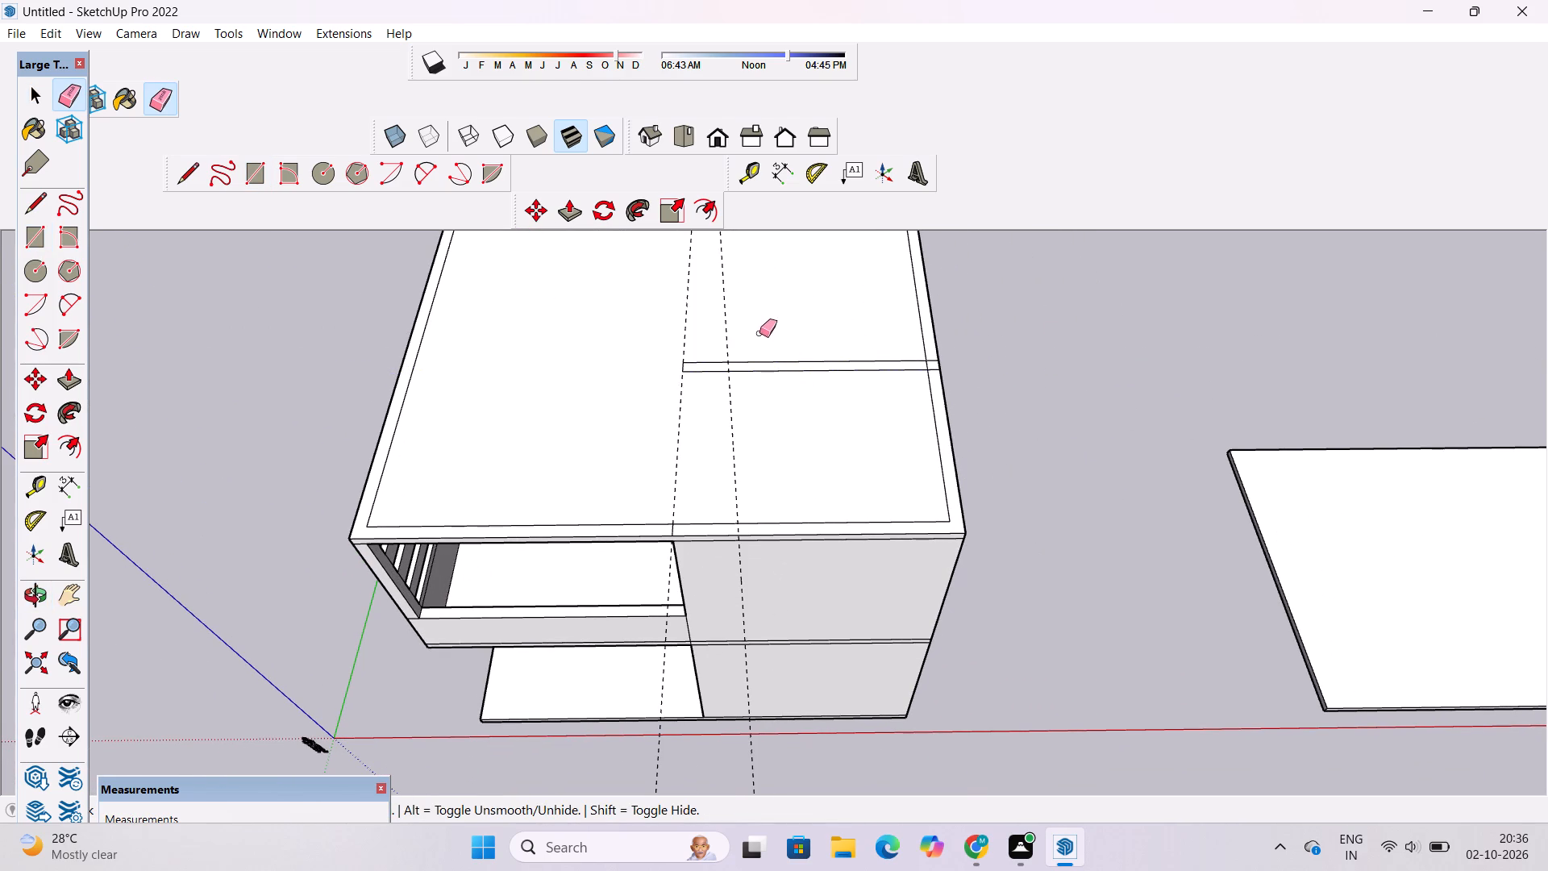
{"action": "left_click", "coordinate": [725, 322]}
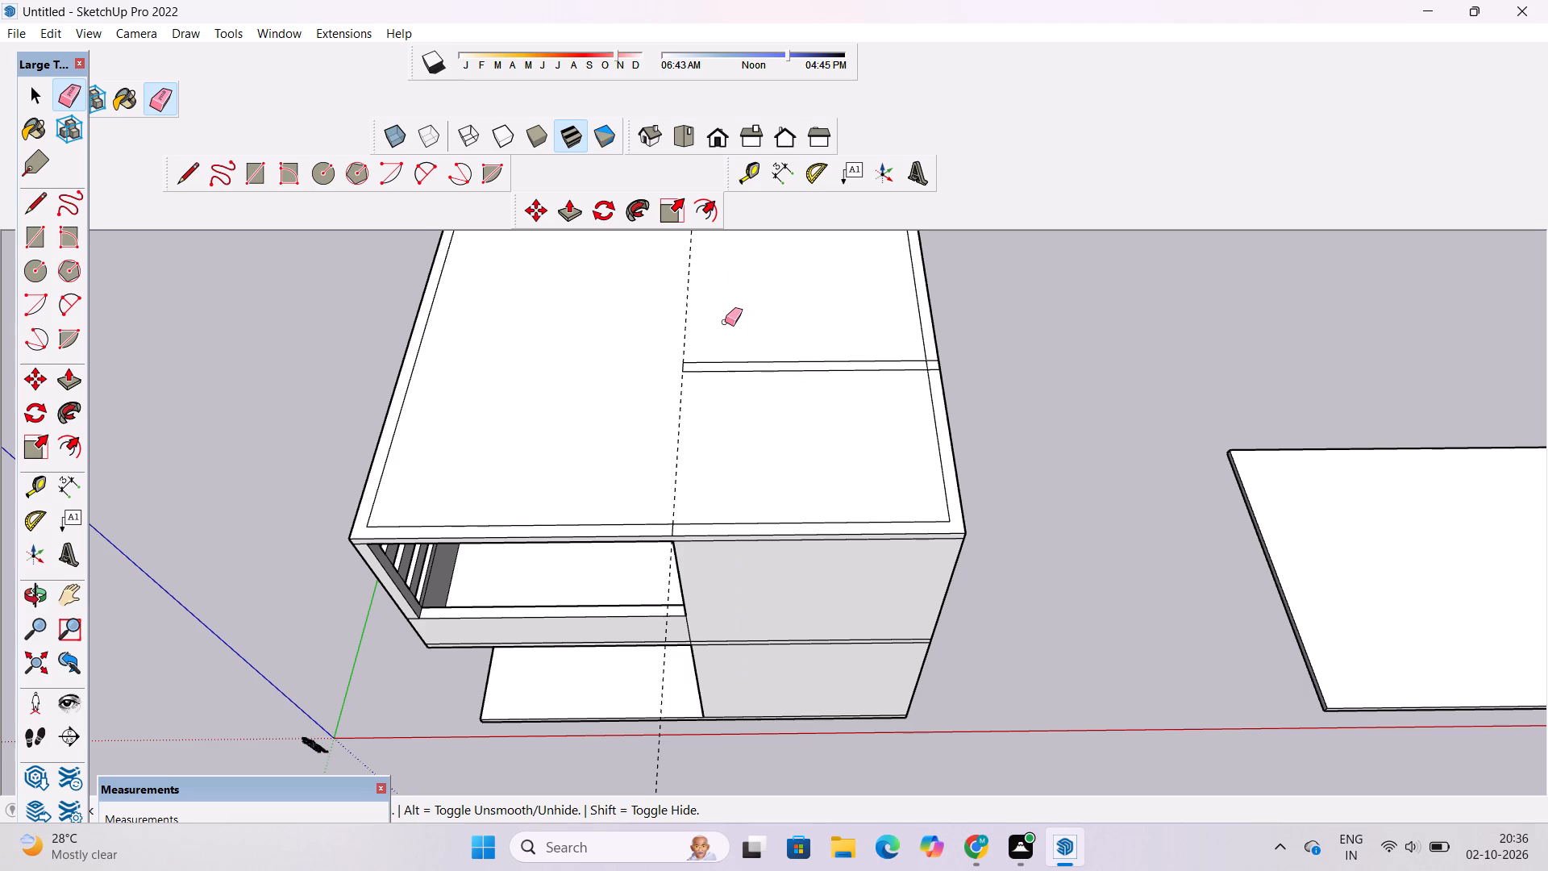
{"action": "scroll", "coordinate": [710, 390], "scroll_direction": "down", "scroll_amount": 2}
{"action": "scroll", "coordinate": [710, 390], "scroll_direction": "up", "scroll_amount": 3}
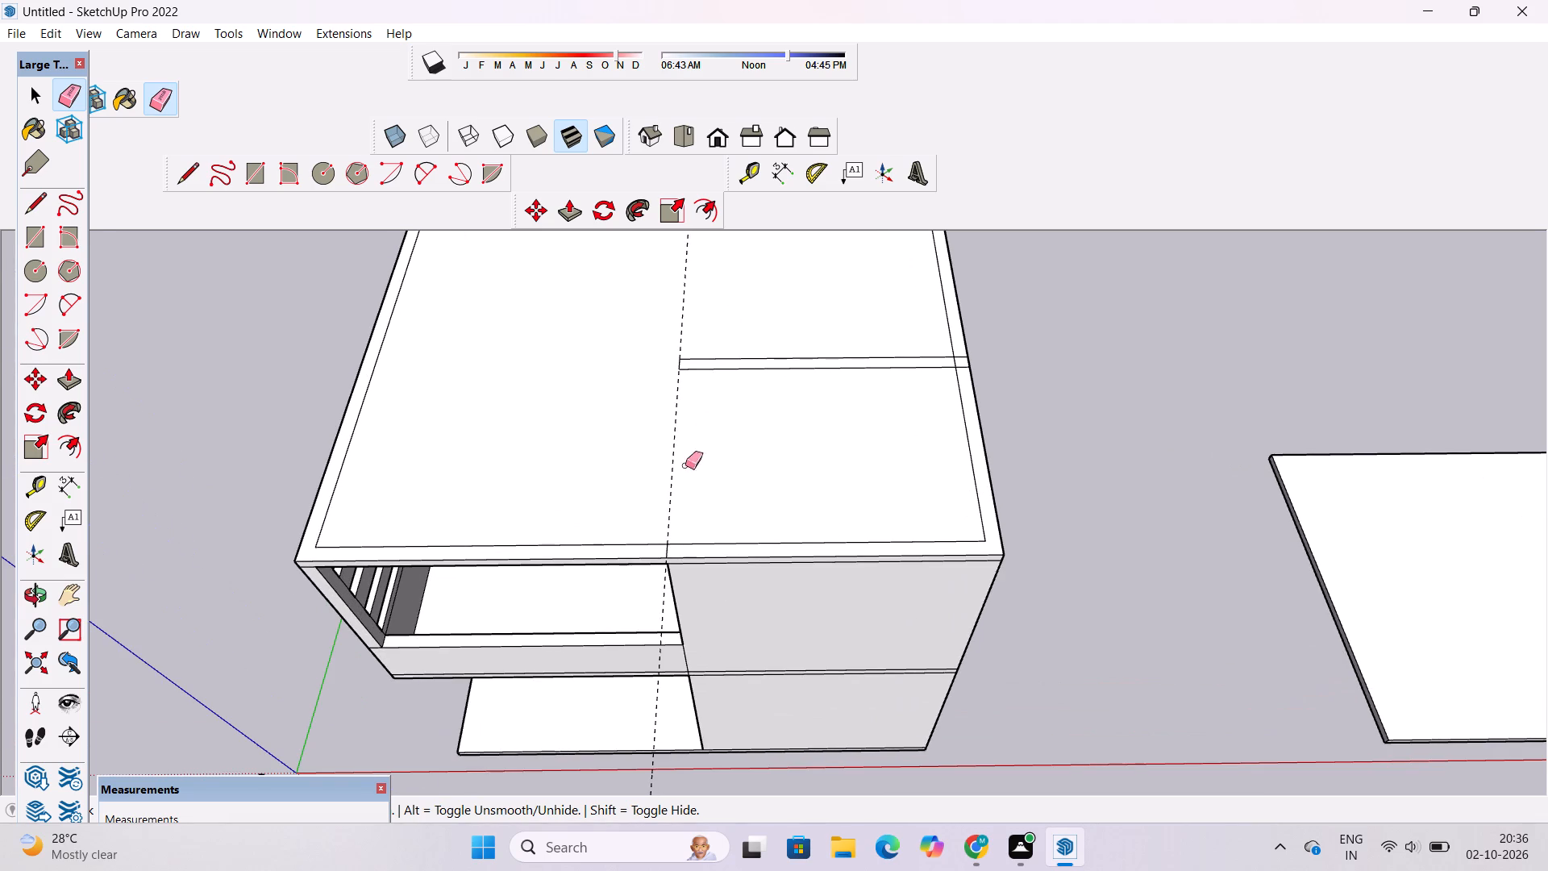
{"action": "left_click_drag", "start_coordinate": [667, 427], "coordinate": [674, 438]}
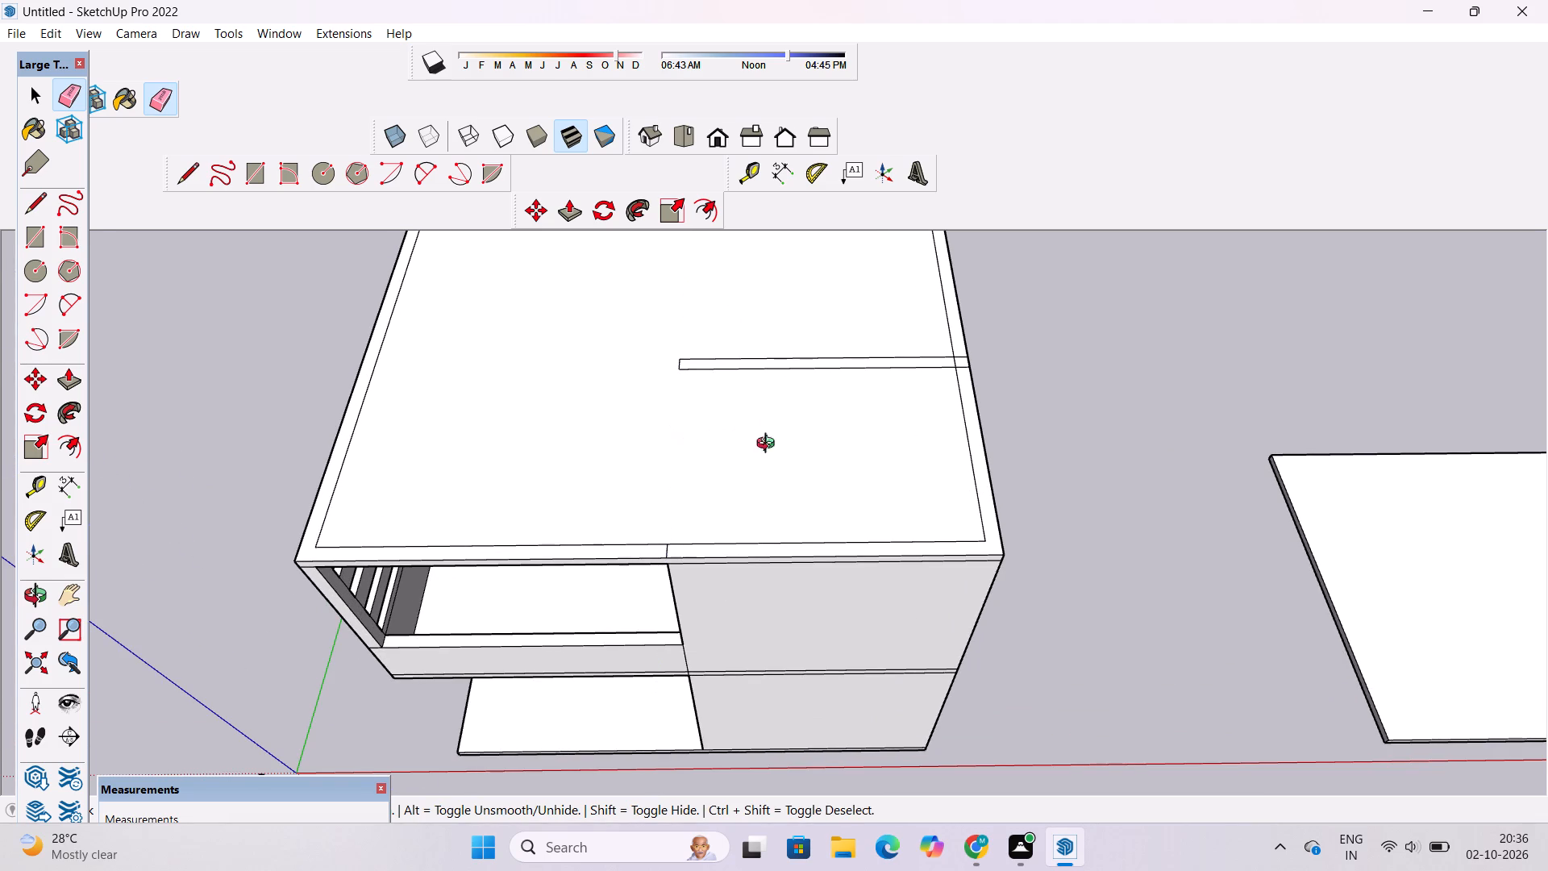
Erase the short edges where the new roof strip crosses the side border, joining it with the front part of the border strip.
{"action": "key", "text": "o"}
{"action": "scroll", "coordinate": [783, 445], "scroll_direction": "down", "scroll_amount": 6}
{"action": "left_click_drag", "start_coordinate": [914, 443], "coordinate": [857, 388]}
{"action": "scroll", "coordinate": [847, 397], "scroll_direction": "up", "scroll_amount": 1}
{"action": "left_click_drag", "start_coordinate": [872, 415], "coordinate": [931, 500]}
{"action": "scroll", "coordinate": [938, 466], "scroll_direction": "up", "scroll_amount": 3}
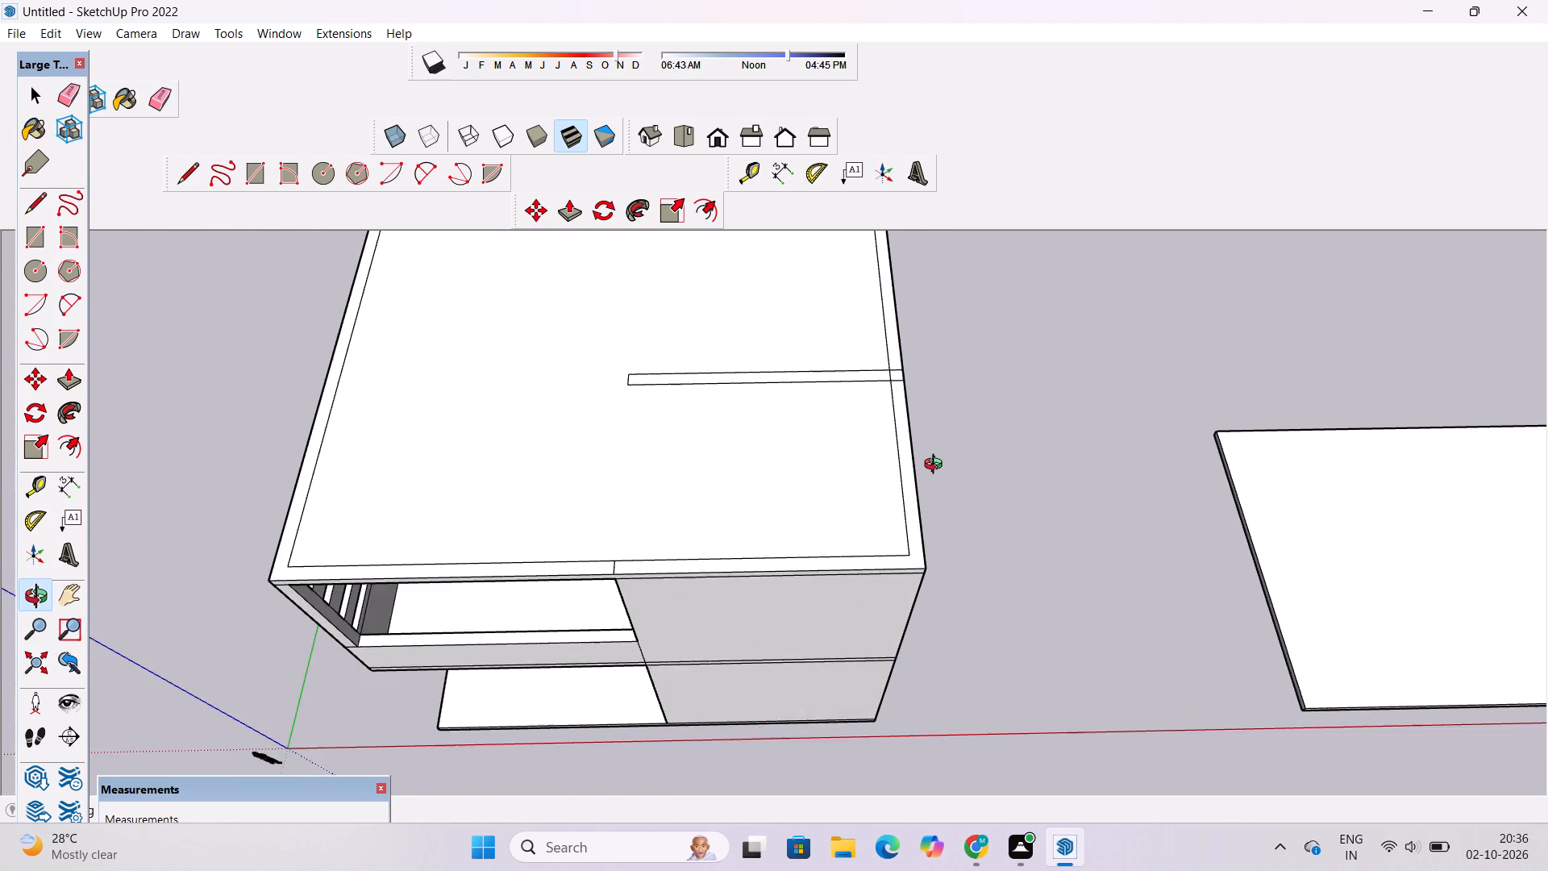
{"action": "scroll", "coordinate": [937, 466], "scroll_direction": "up", "scroll_amount": 1}
{"action": "key", "text": "e"}
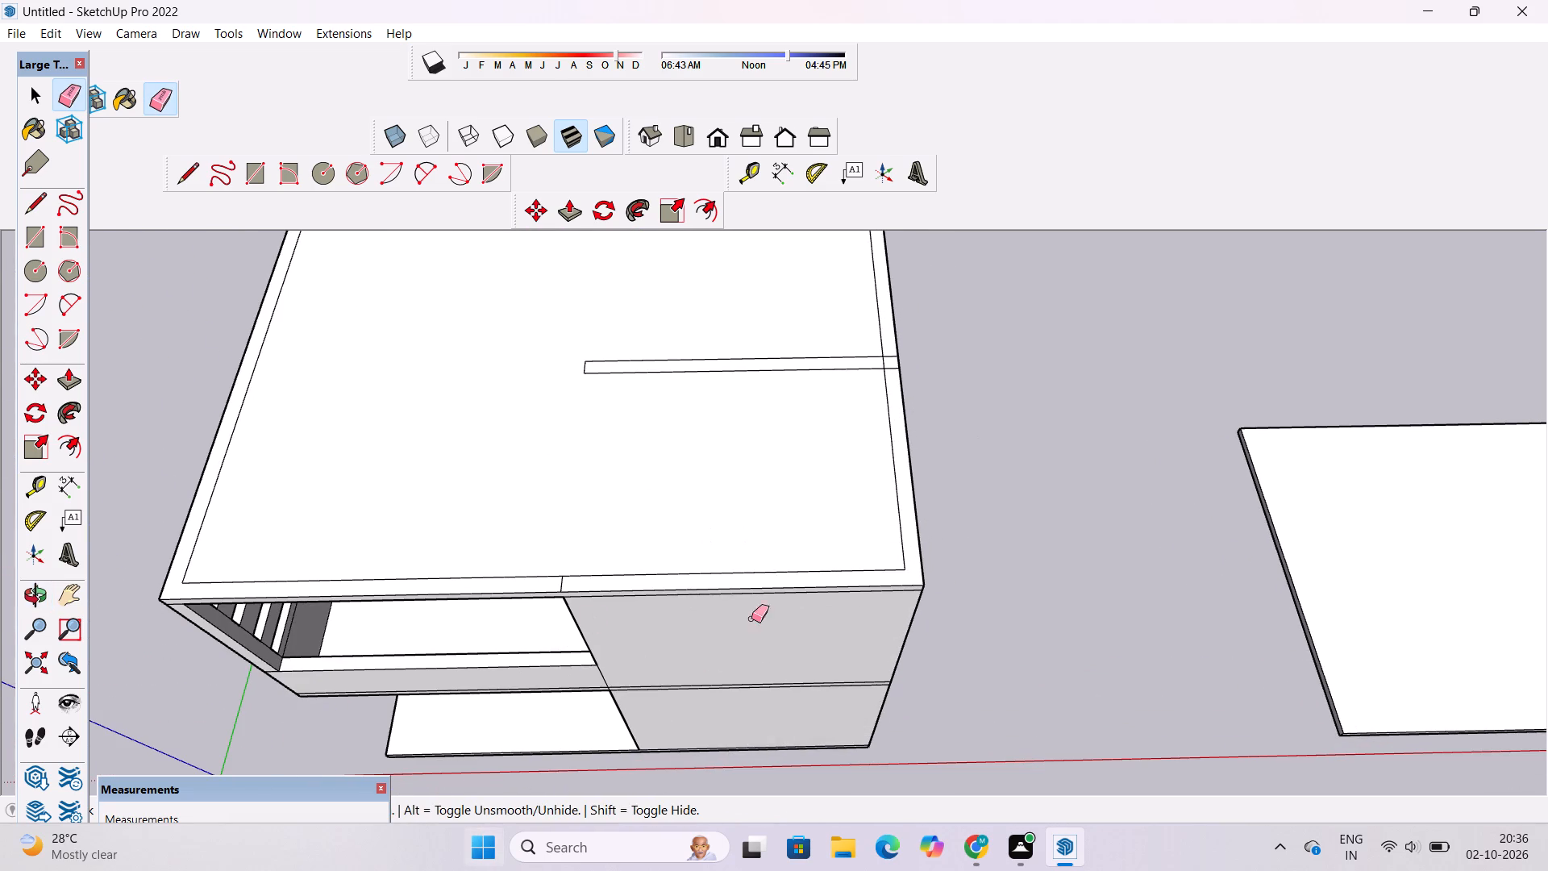
{"action": "scroll", "coordinate": [968, 375], "scroll_direction": "up", "scroll_amount": 5}
{"action": "scroll", "coordinate": [878, 380], "scroll_direction": "up", "scroll_amount": 4}
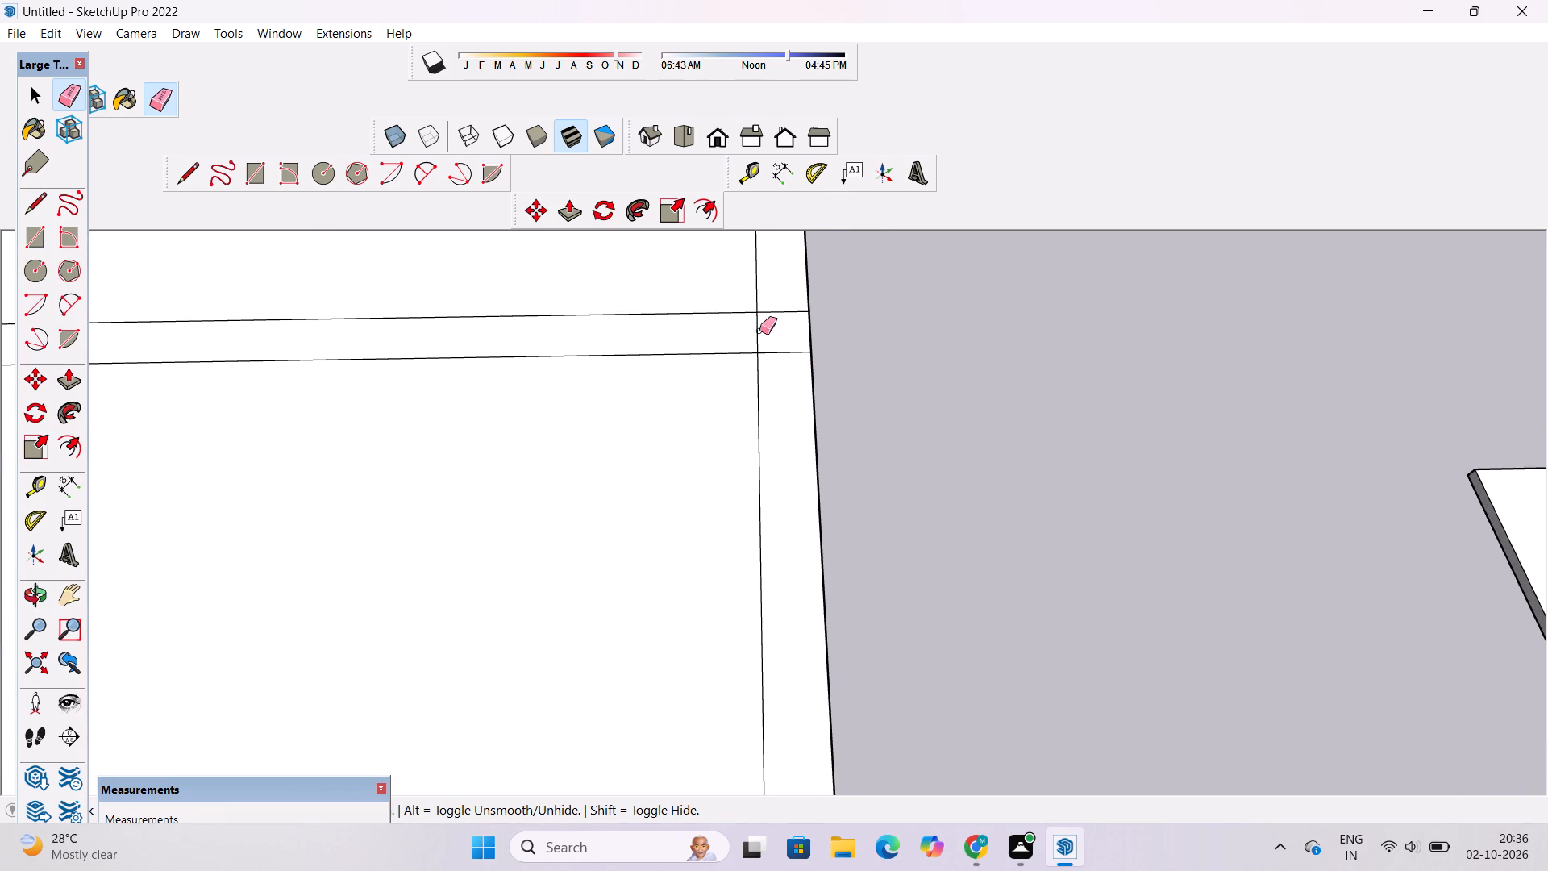
{"action": "left_click", "coordinate": [757, 327]}
{"action": "left_click", "coordinate": [772, 352]}
Push/Pull the joined C-shaped roof strip up 13' to form walls around the roof's front corner area.
{"action": "scroll", "coordinate": [902, 344], "scroll_direction": "down", "scroll_amount": 6}
{"action": "key", "text": "o"}
{"action": "scroll", "coordinate": [905, 350], "scroll_direction": "down", "scroll_amount": 4}
{"action": "left_click_drag", "start_coordinate": [907, 414], "coordinate": [808, 340]}
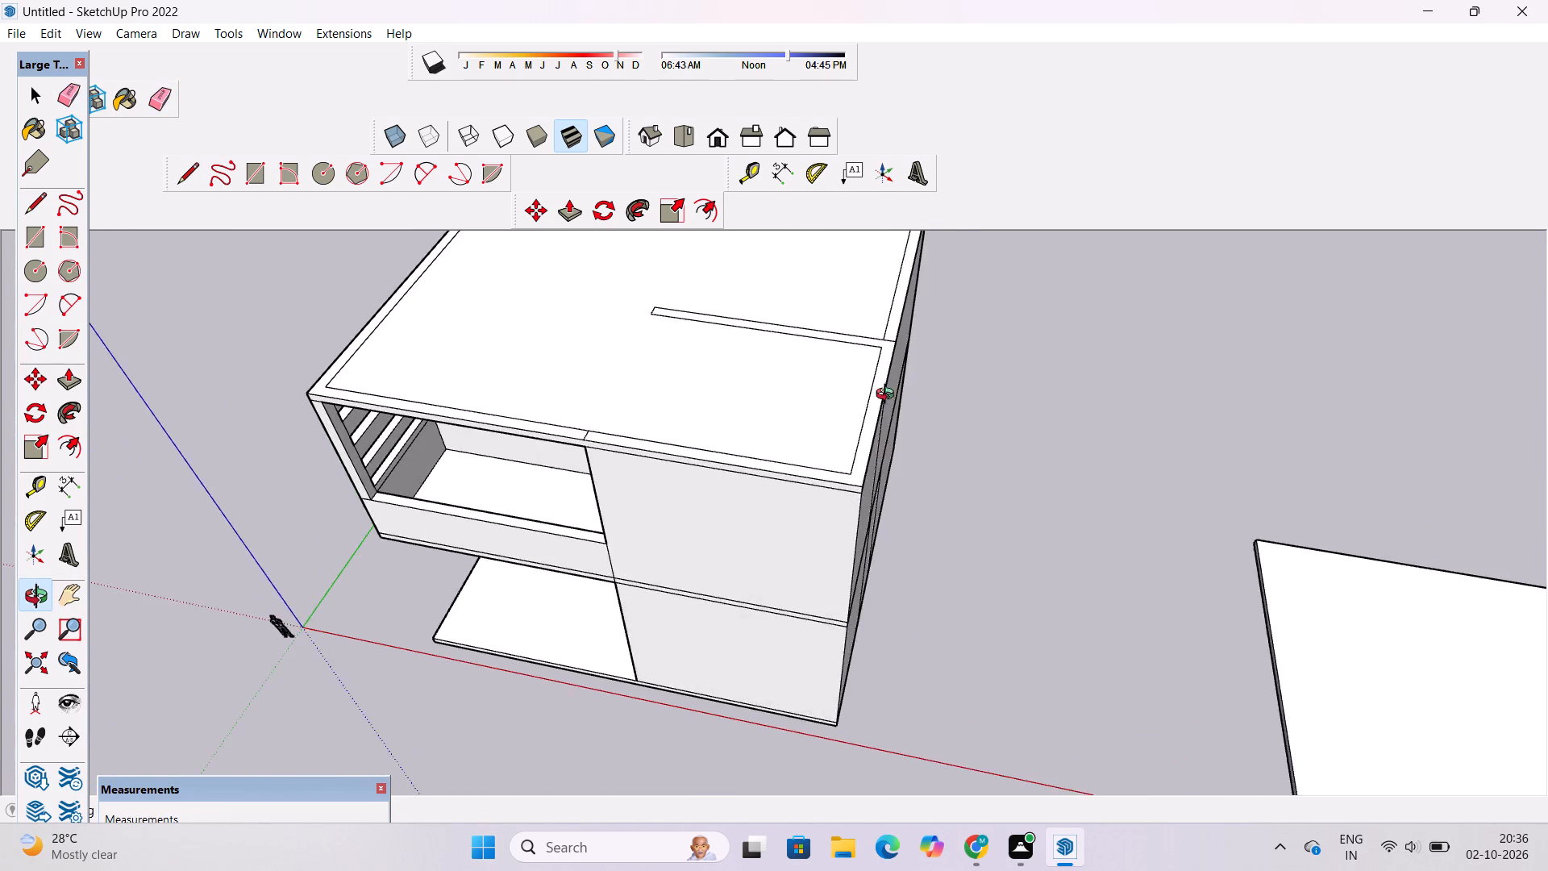
{"action": "left_click_drag", "start_coordinate": [903, 396], "coordinate": [772, 383], "text": "shift"}
{"action": "left_click_drag", "start_coordinate": [673, 459], "coordinate": [786, 446]}
{"action": "left_click_drag", "start_coordinate": [583, 468], "coordinate": [743, 461], "text": "shift"}
{"action": "left_click_drag", "start_coordinate": [743, 461], "coordinate": [706, 465]}
{"action": "left_click_drag", "start_coordinate": [703, 459], "coordinate": [745, 477], "text": "shift"}
{"action": "key", "text": "p"}
{"action": "scroll", "coordinate": [748, 479], "scroll_direction": "up", "scroll_amount": 2}
{"action": "left_click", "coordinate": [751, 484]}
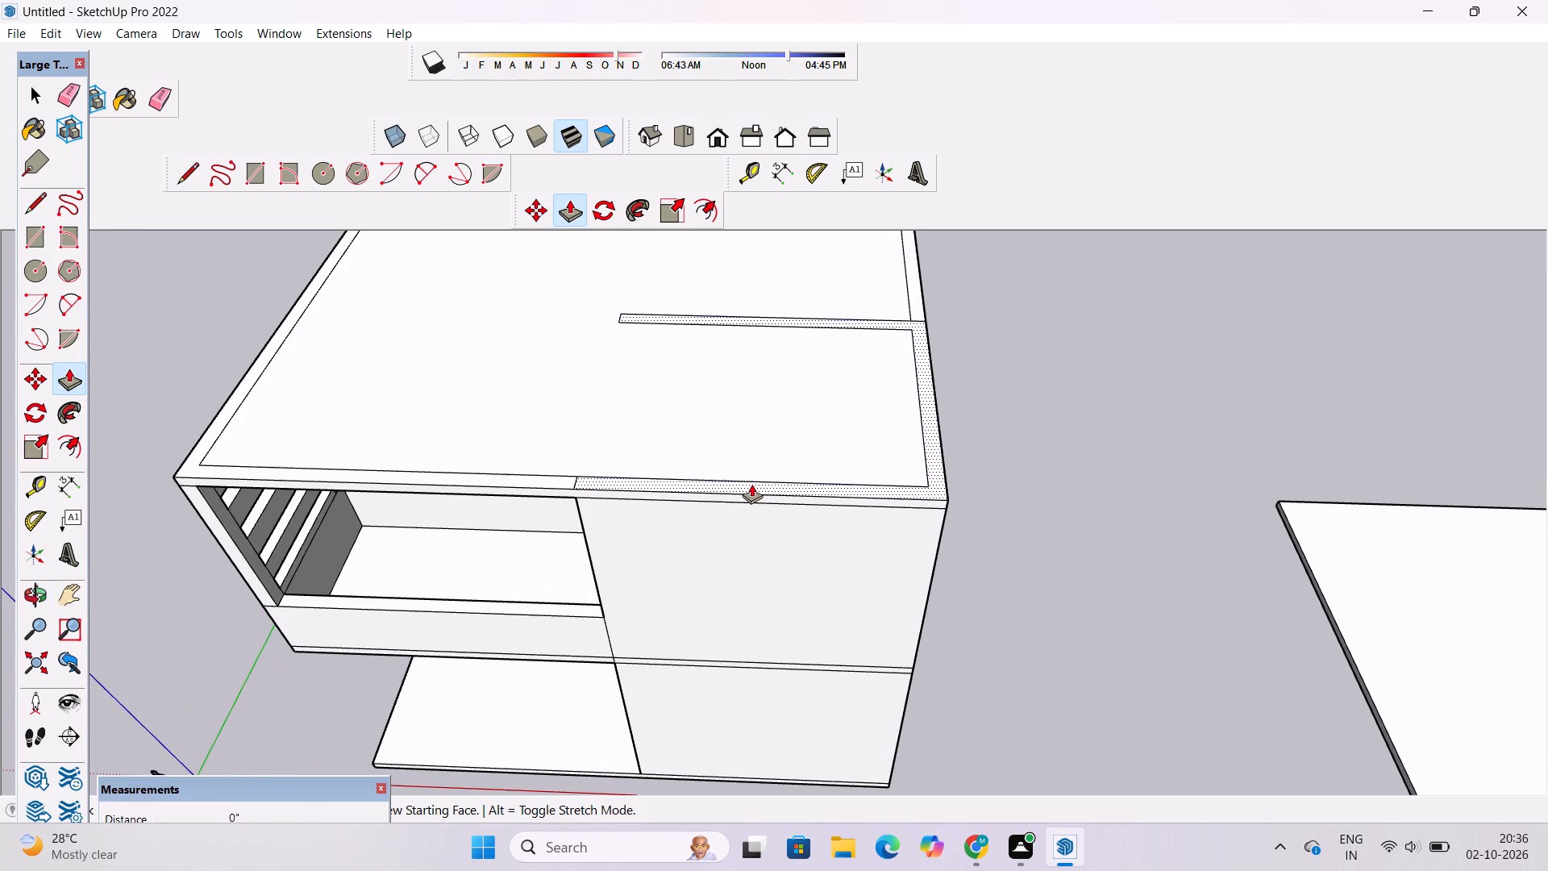
{"action": "scroll", "coordinate": [754, 467], "scroll_direction": "down", "scroll_amount": 7}
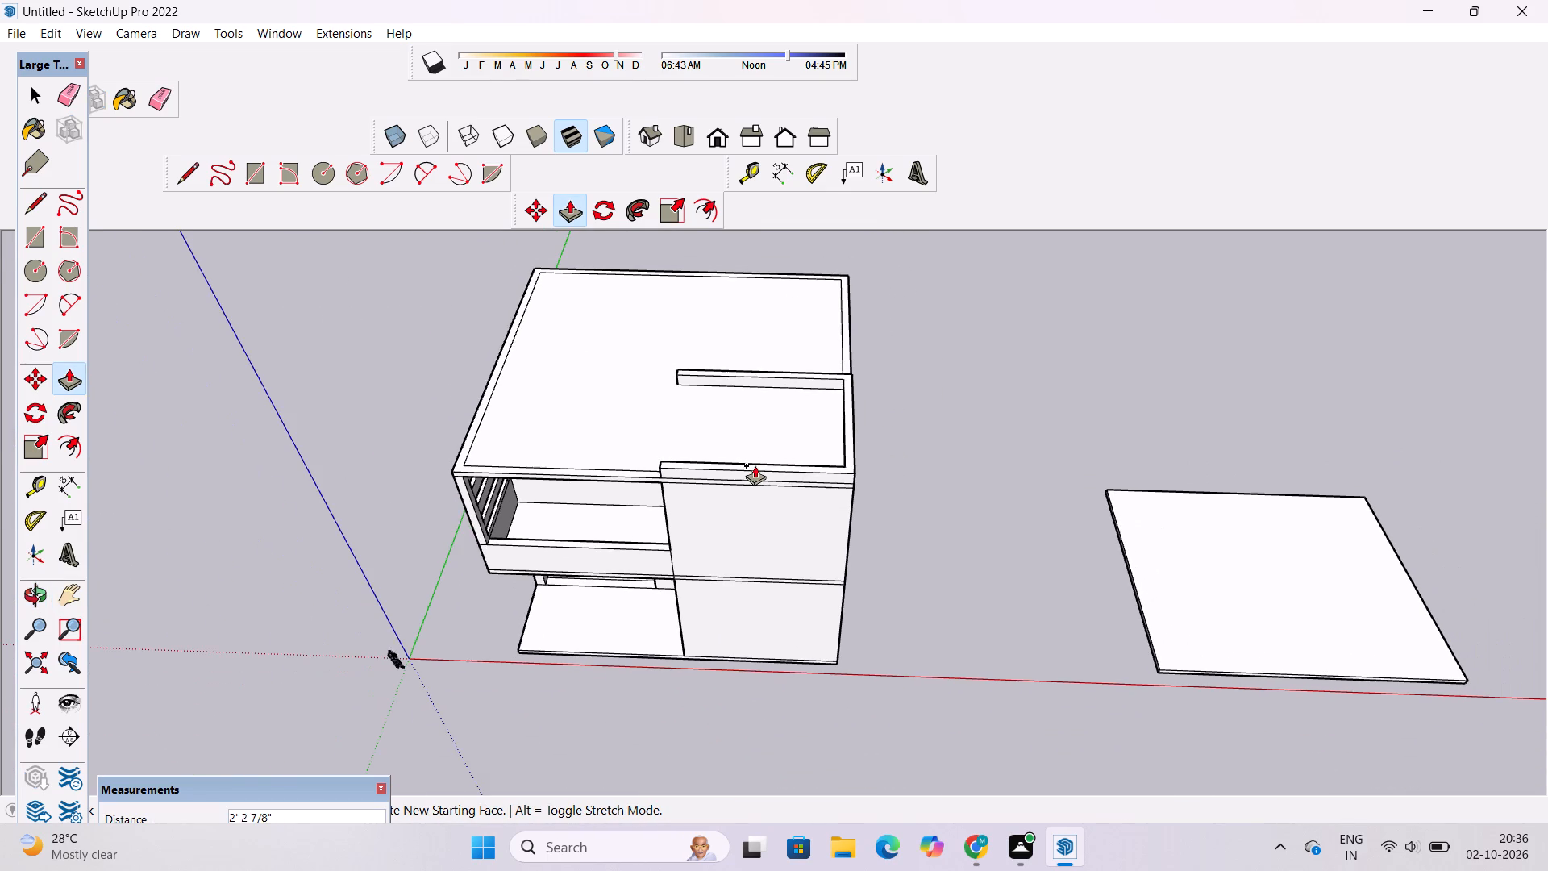
{"action": "scroll", "coordinate": [755, 464], "scroll_direction": "down", "scroll_amount": 6}
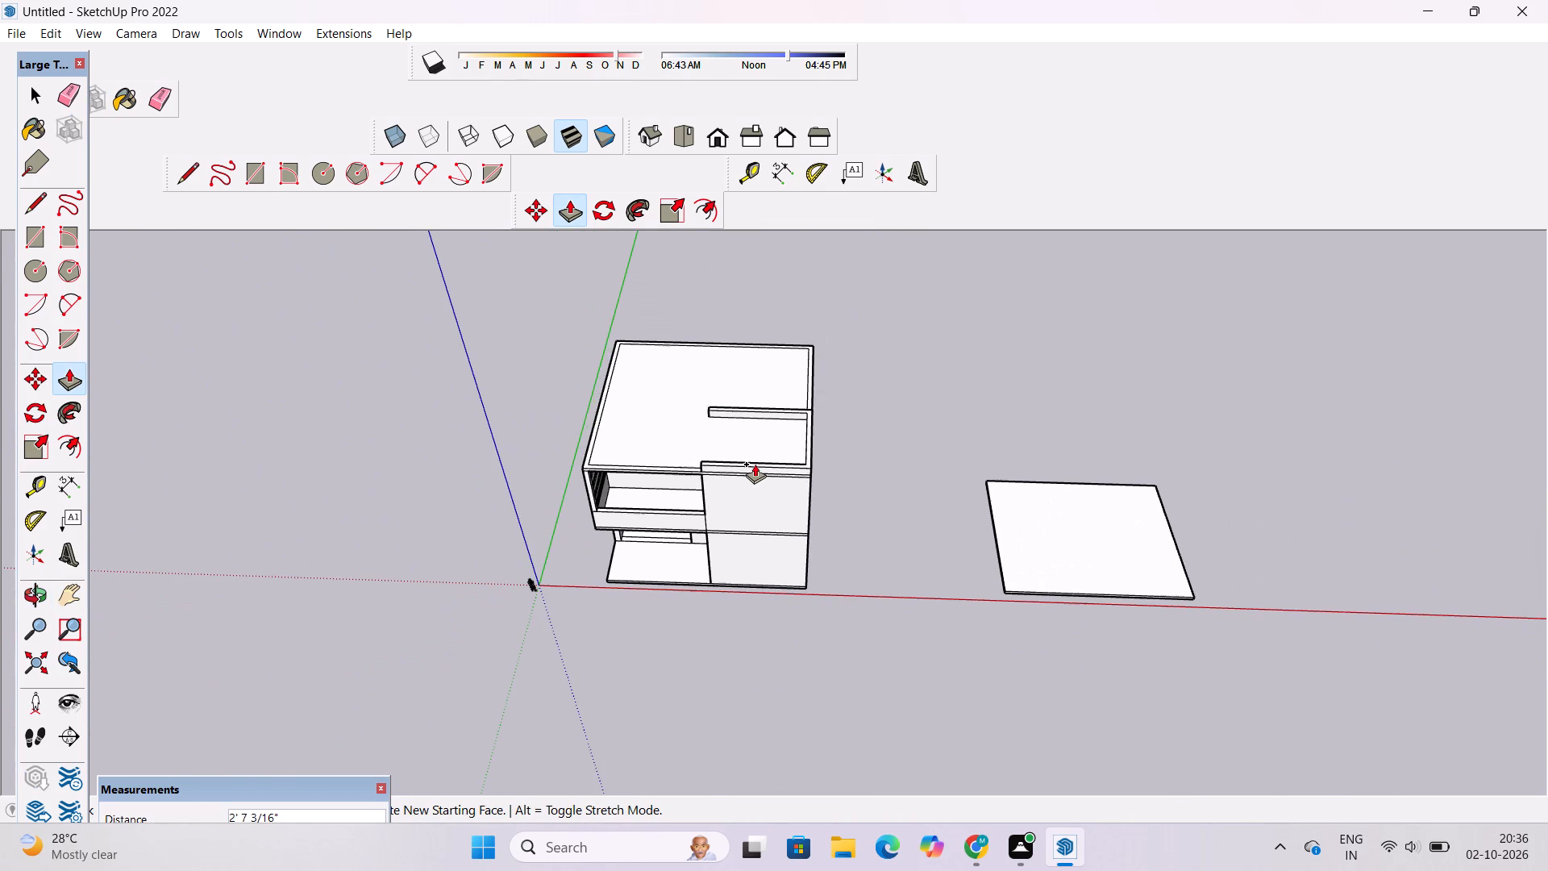
{"action": "scroll", "coordinate": [757, 438], "scroll_direction": "up", "scroll_amount": 2}
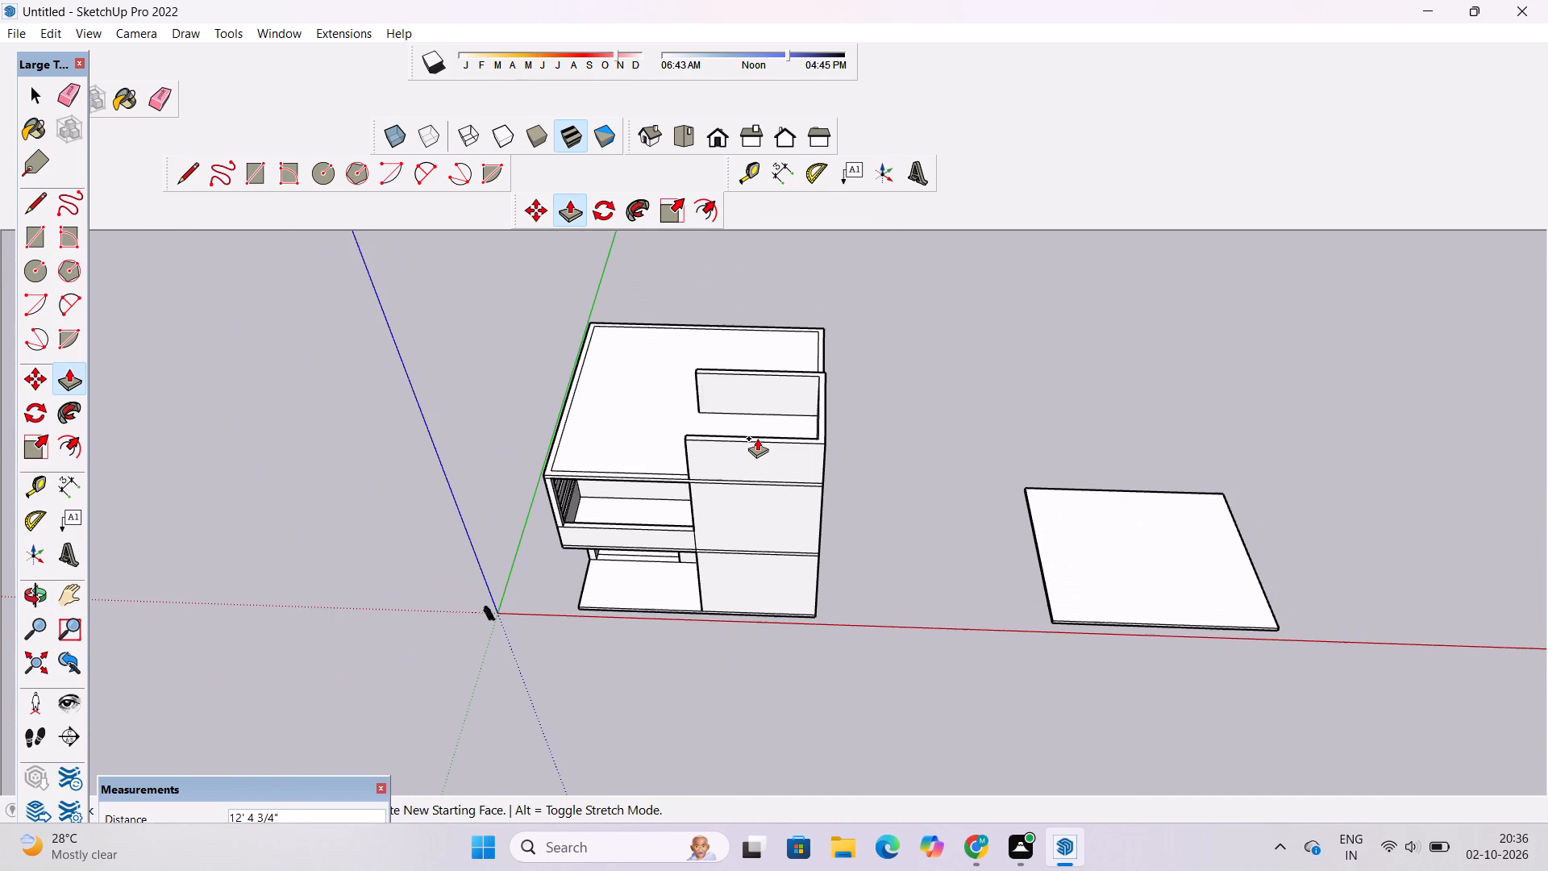
{"action": "type", "text": "13'"}
{"action": "key", "text": "Return"}
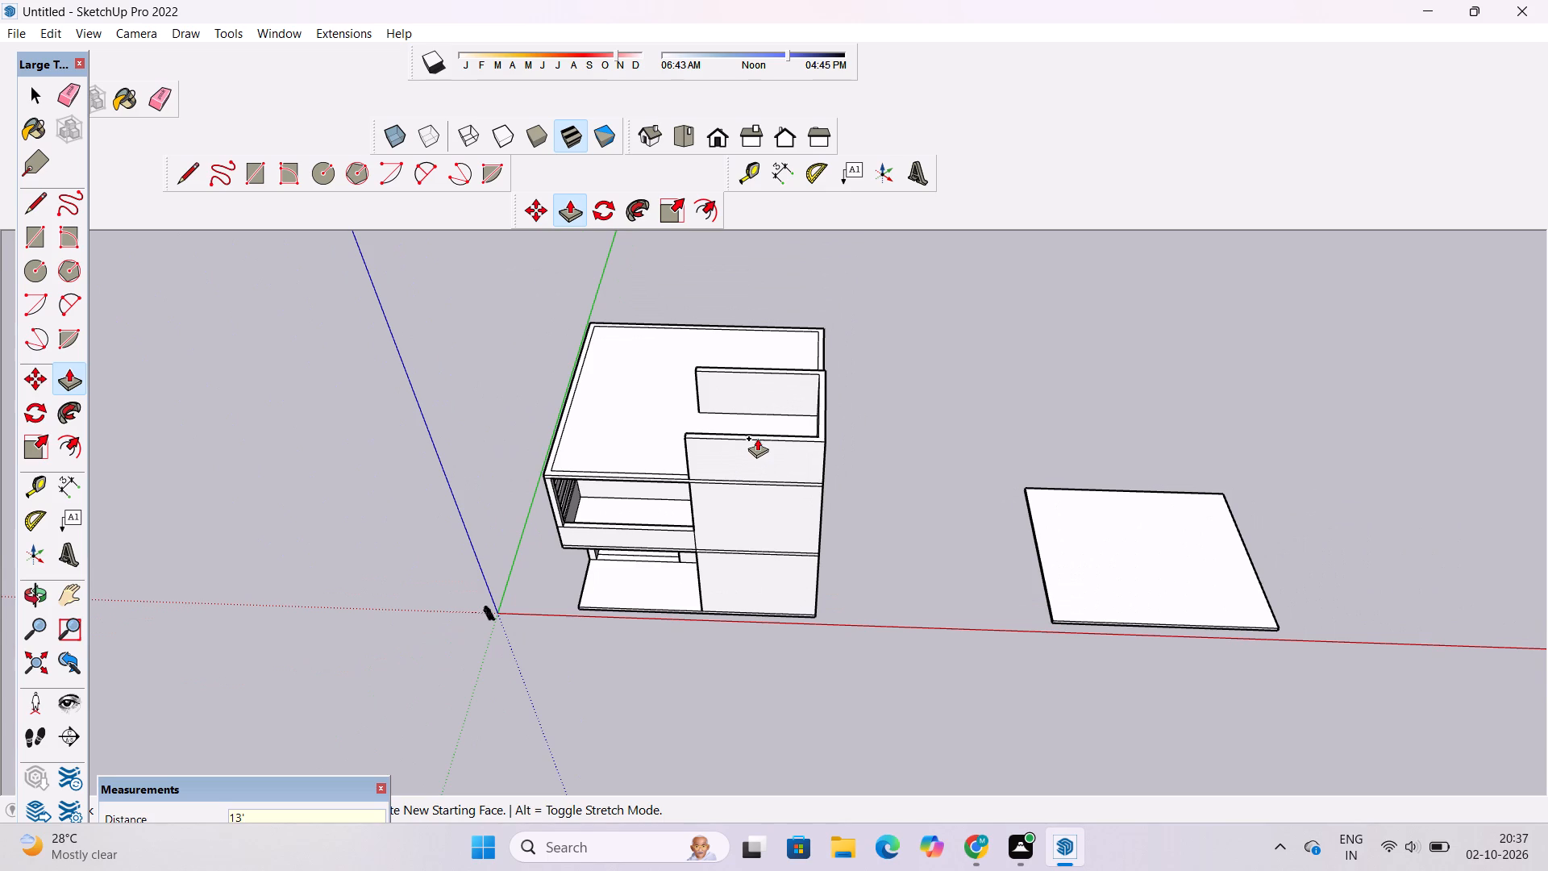
Place a guide 1.5' below the top inner edge of the raised side wall, across its inner face.
{"action": "scroll", "coordinate": [757, 438], "scroll_direction": "down", "scroll_amount": 2}
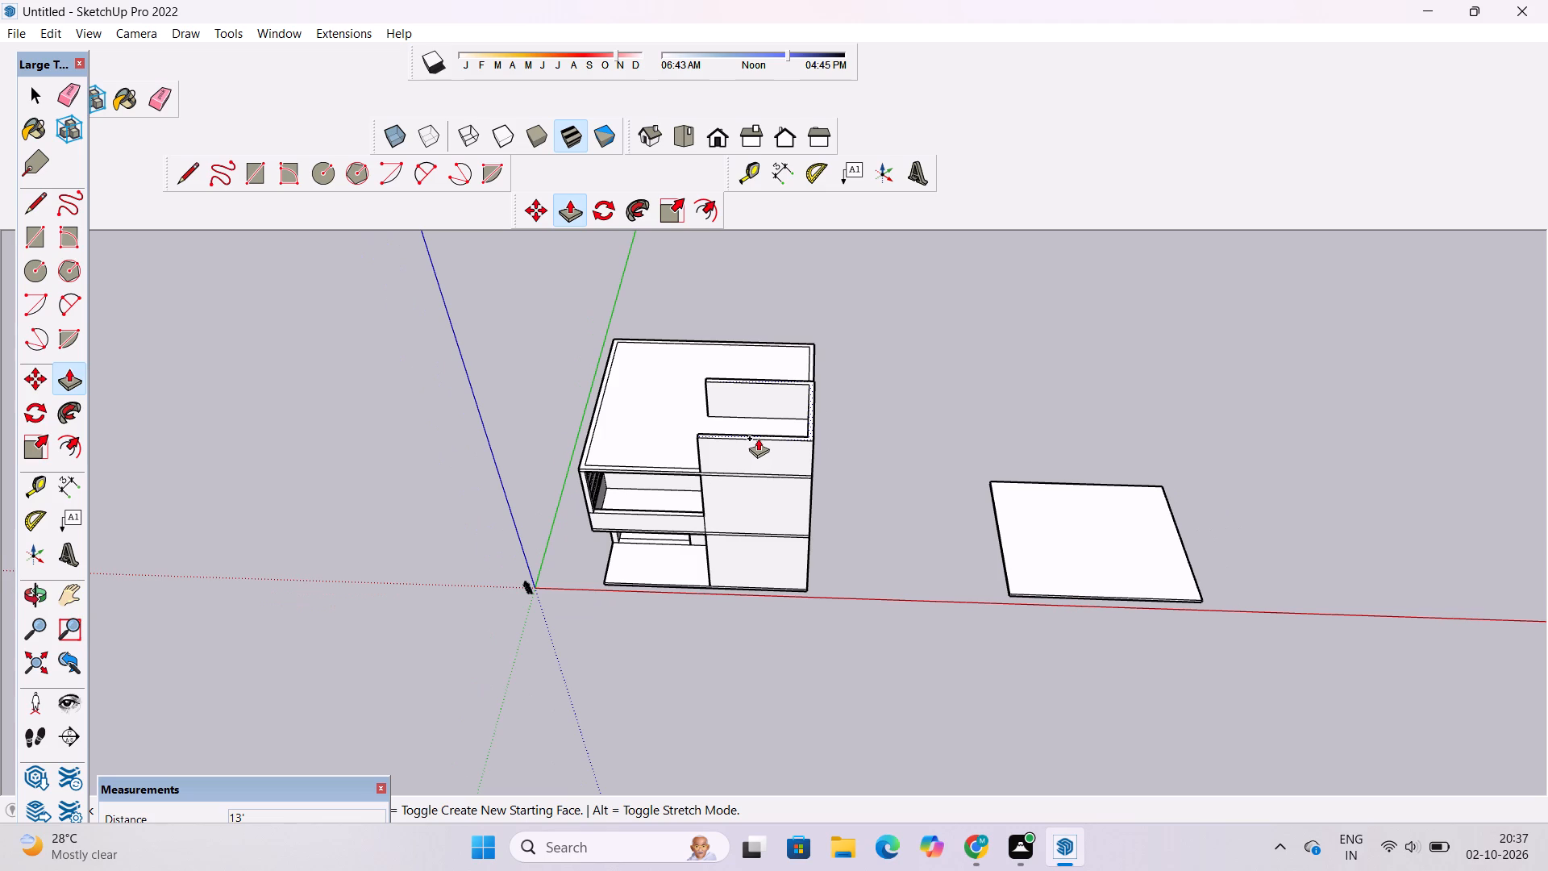
{"action": "scroll", "coordinate": [743, 443], "scroll_direction": "up", "scroll_amount": 3}
{"action": "key", "text": "space"}
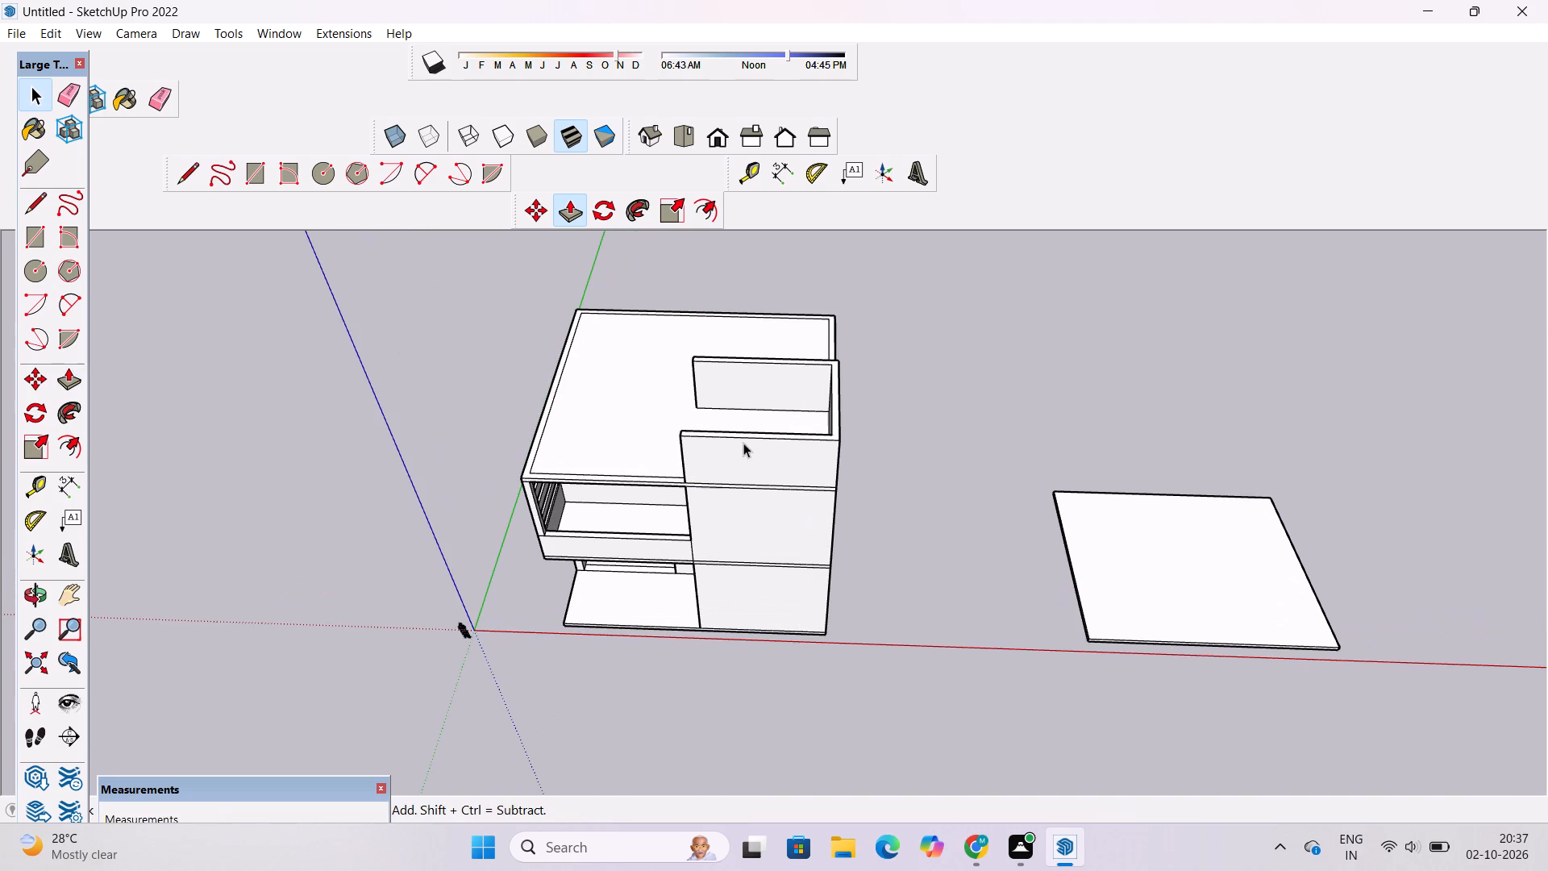
{"action": "type", "text": "o"}
{"action": "left_click_drag", "start_coordinate": [638, 514], "coordinate": [845, 466]}
{"action": "scroll", "coordinate": [797, 404], "scroll_direction": "up", "scroll_amount": 3}
{"action": "left_click_drag", "start_coordinate": [795, 394], "coordinate": [777, 427], "text": "shift"}
{"action": "left_click_drag", "start_coordinate": [776, 447], "coordinate": [922, 415]}
{"action": "scroll", "coordinate": [816, 354], "scroll_direction": "up", "scroll_amount": 5}
{"action": "left_click_drag", "start_coordinate": [813, 359], "coordinate": [797, 382], "text": "shift"}
{"action": "left_click_drag", "start_coordinate": [738, 424], "coordinate": [850, 415]}
{"action": "scroll", "coordinate": [855, 400], "scroll_direction": "up", "scroll_amount": 3}
{"action": "left_click_drag", "start_coordinate": [828, 395], "coordinate": [815, 401], "text": "shift"}
{"action": "left_click_drag", "start_coordinate": [768, 415], "coordinate": [821, 414]}
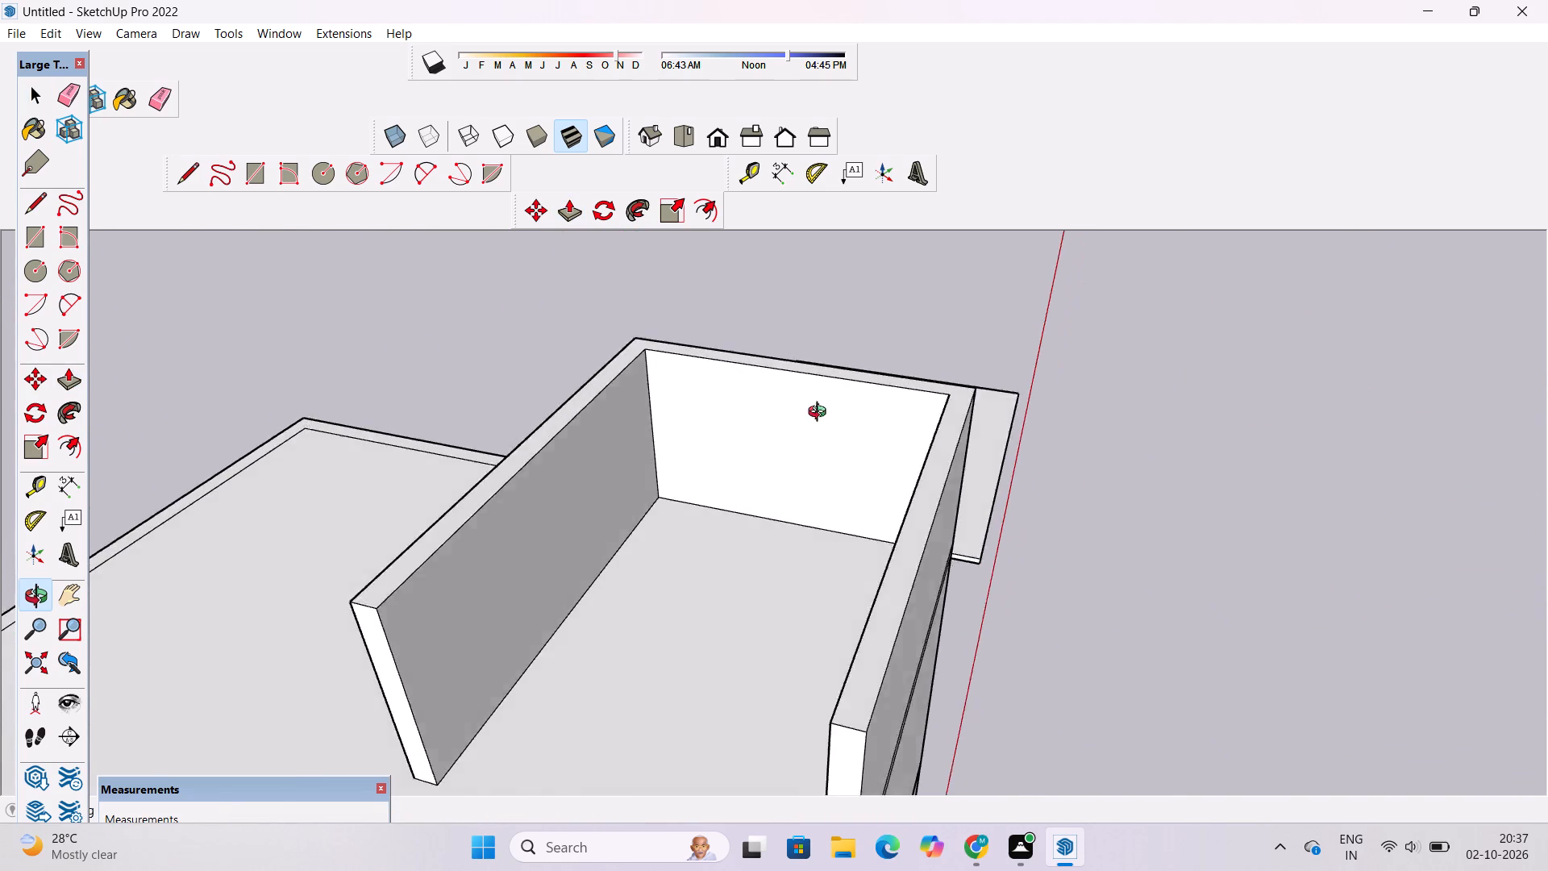
{"action": "left_click_drag", "start_coordinate": [821, 414], "coordinate": [865, 398]}
{"action": "left_click_drag", "start_coordinate": [865, 398], "coordinate": [830, 381]}
{"action": "left_click_drag", "start_coordinate": [830, 380], "coordinate": [829, 367]}
{"action": "left_click_drag", "start_coordinate": [827, 369], "coordinate": [819, 377]}
{"action": "key", "text": "t"}
{"action": "scroll", "coordinate": [805, 368], "scroll_direction": "down", "scroll_amount": 1}
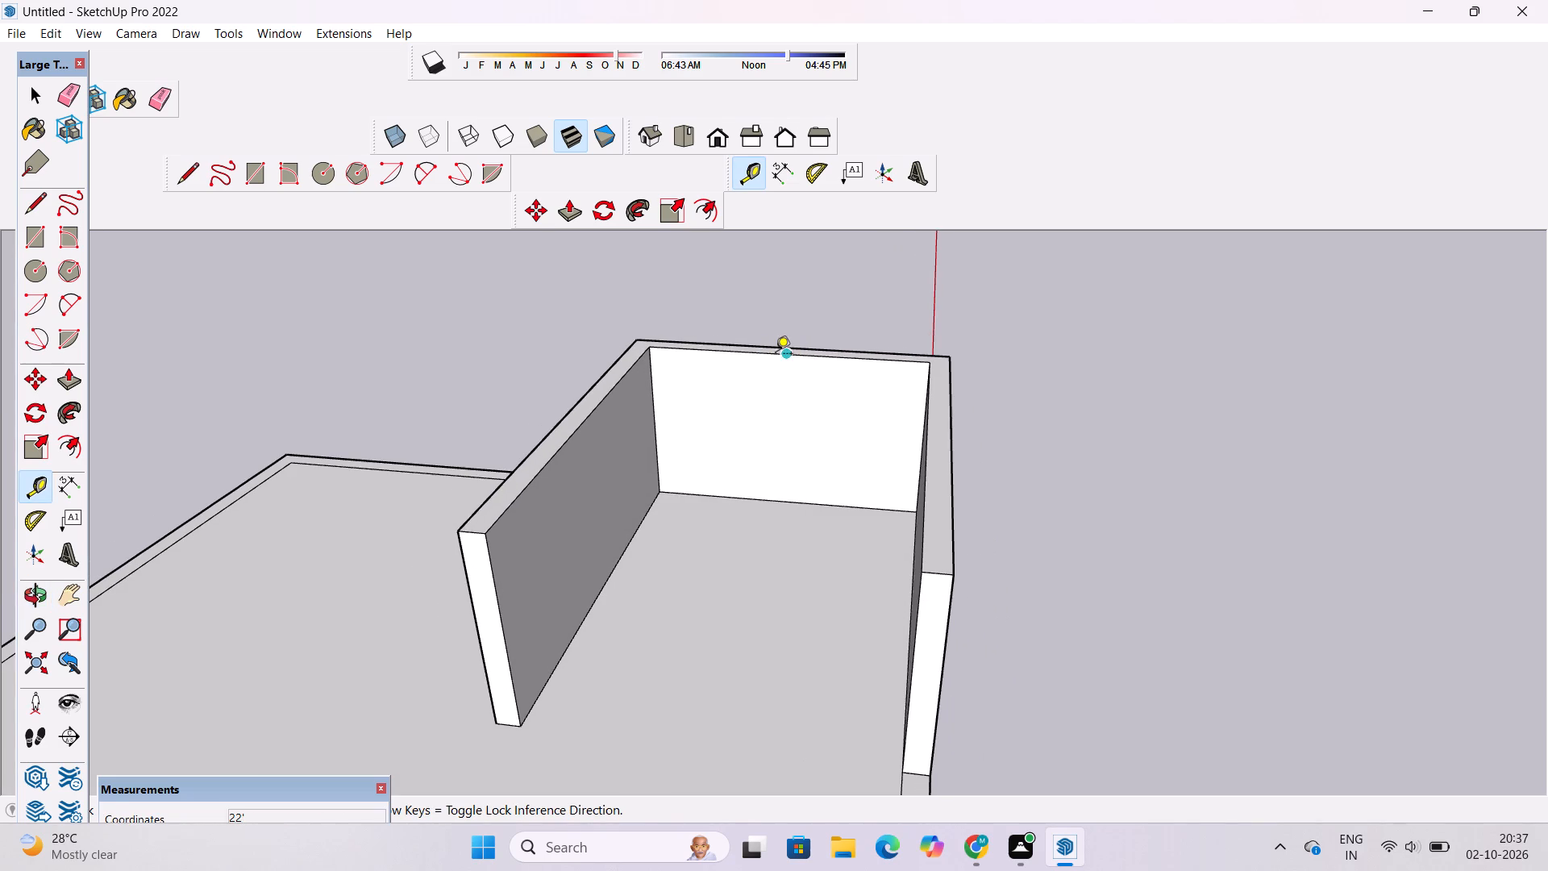
{"action": "left_click", "coordinate": [787, 355]}
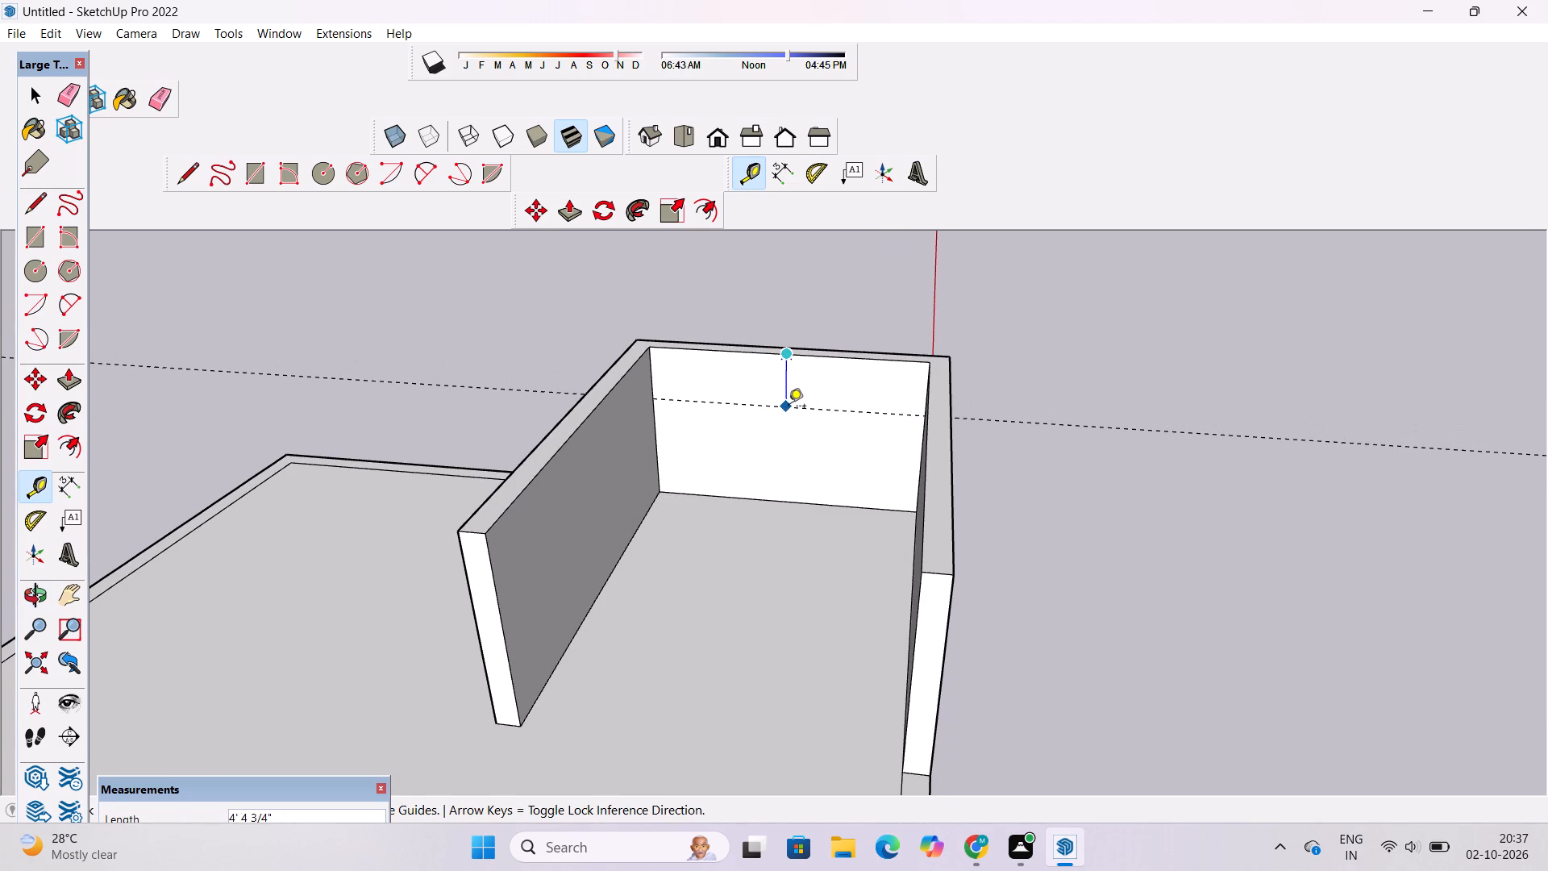
{"action": "type", "text": "1.5'"}
{"action": "key", "text": "Return"}
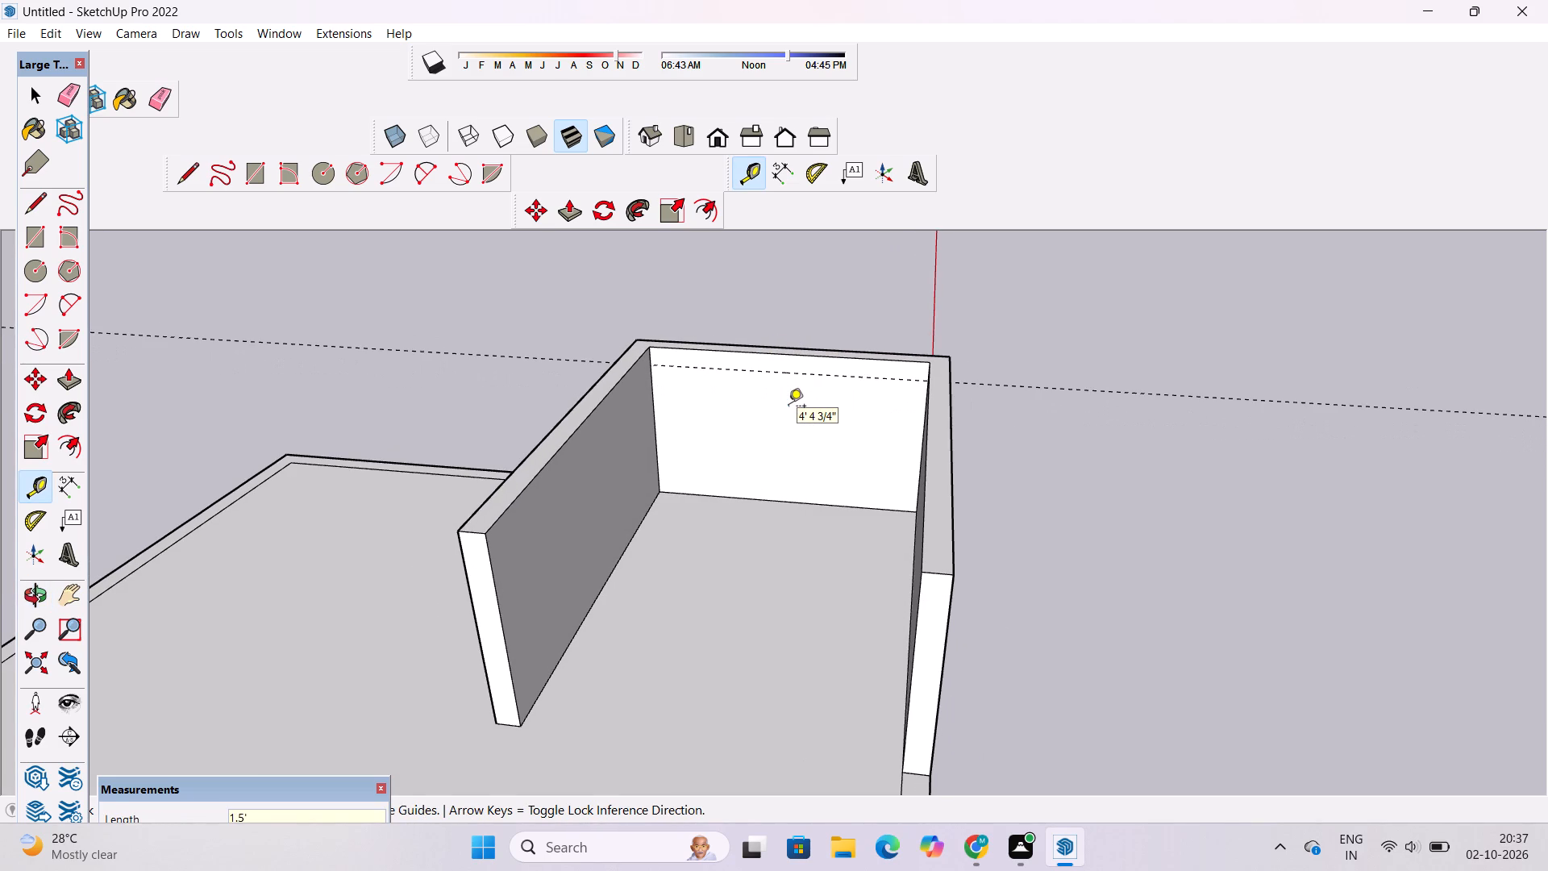
Draw a line along the guide across the inner face of the raised rooftop end wall, between its two side walls.
{"action": "left_click", "coordinate": [189, 181]}
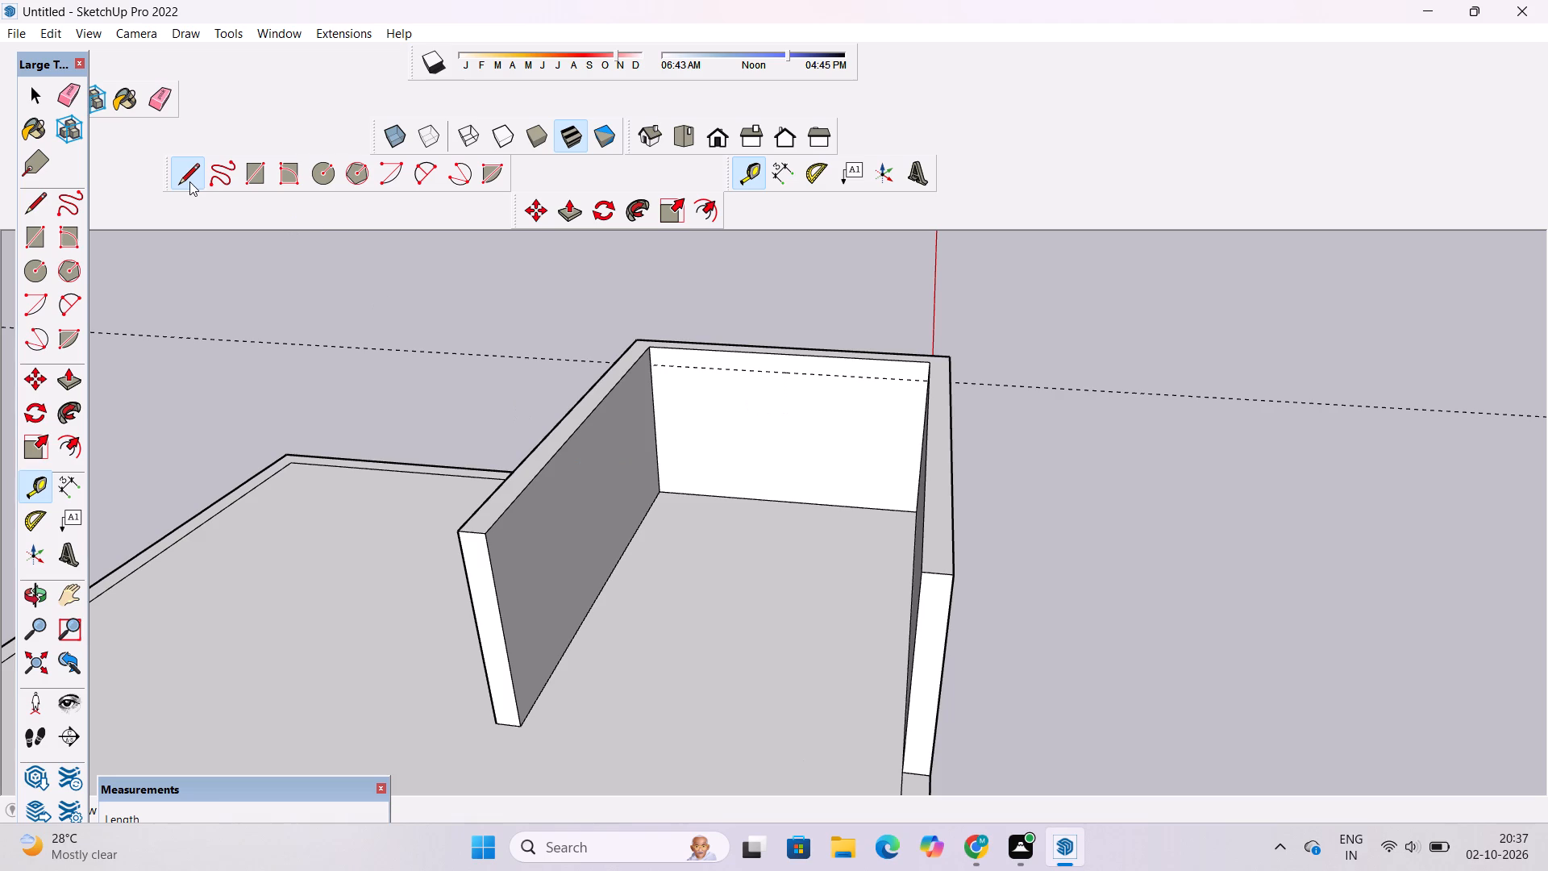
{"action": "scroll", "coordinate": [897, 390], "scroll_direction": "up", "scroll_amount": 5}
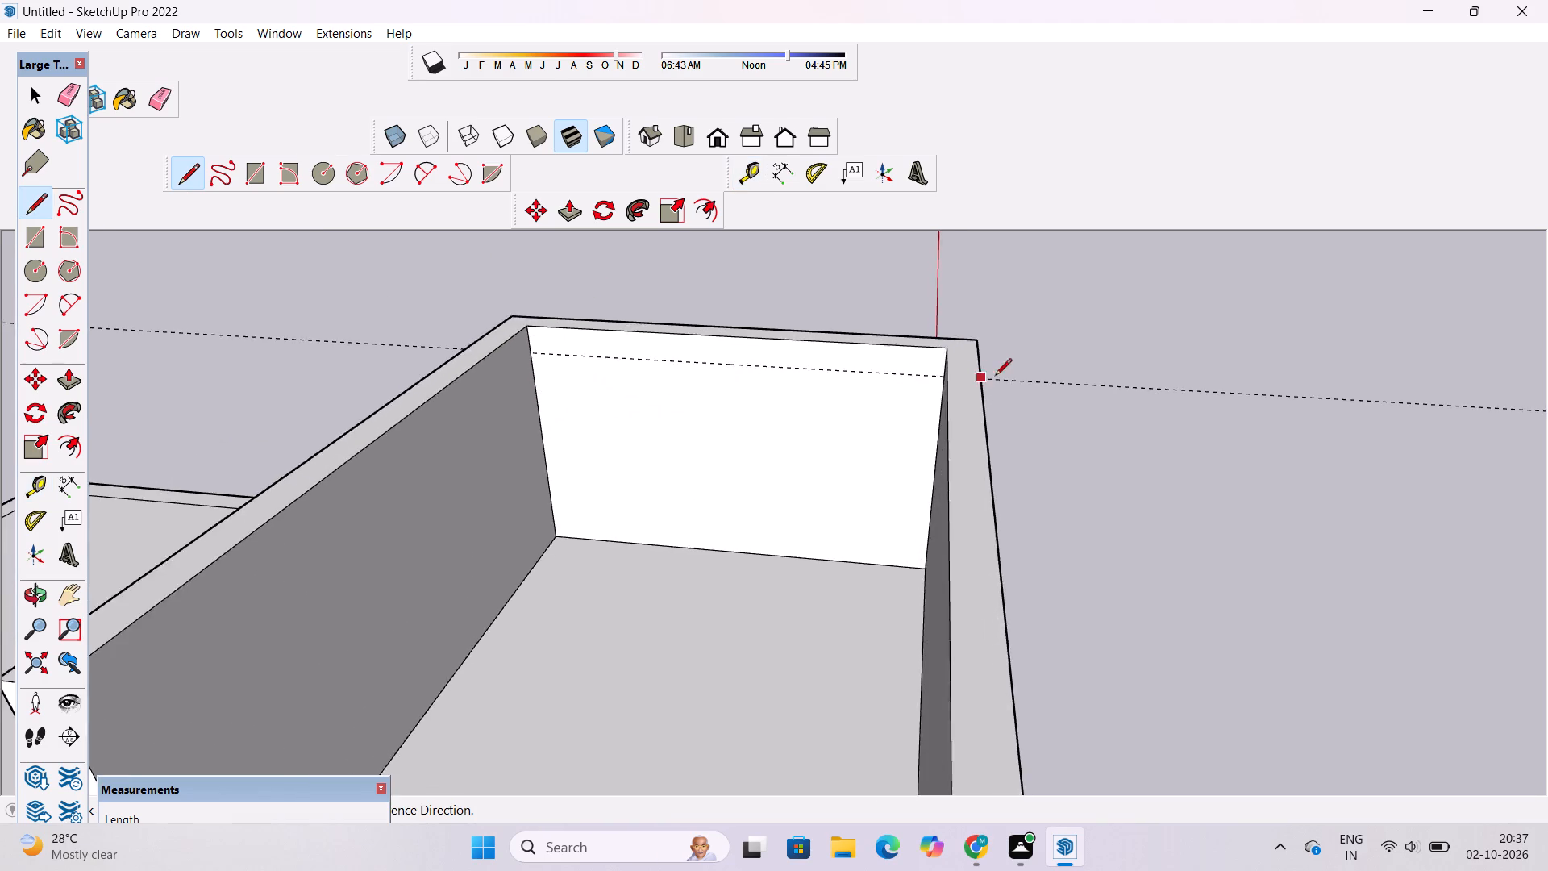
{"action": "scroll", "coordinate": [995, 377], "scroll_direction": "up", "scroll_amount": 3}
{"action": "scroll", "coordinate": [875, 383], "scroll_direction": "down", "scroll_amount": 5}
{"action": "scroll", "coordinate": [397, 380], "scroll_direction": "up", "scroll_amount": 4}
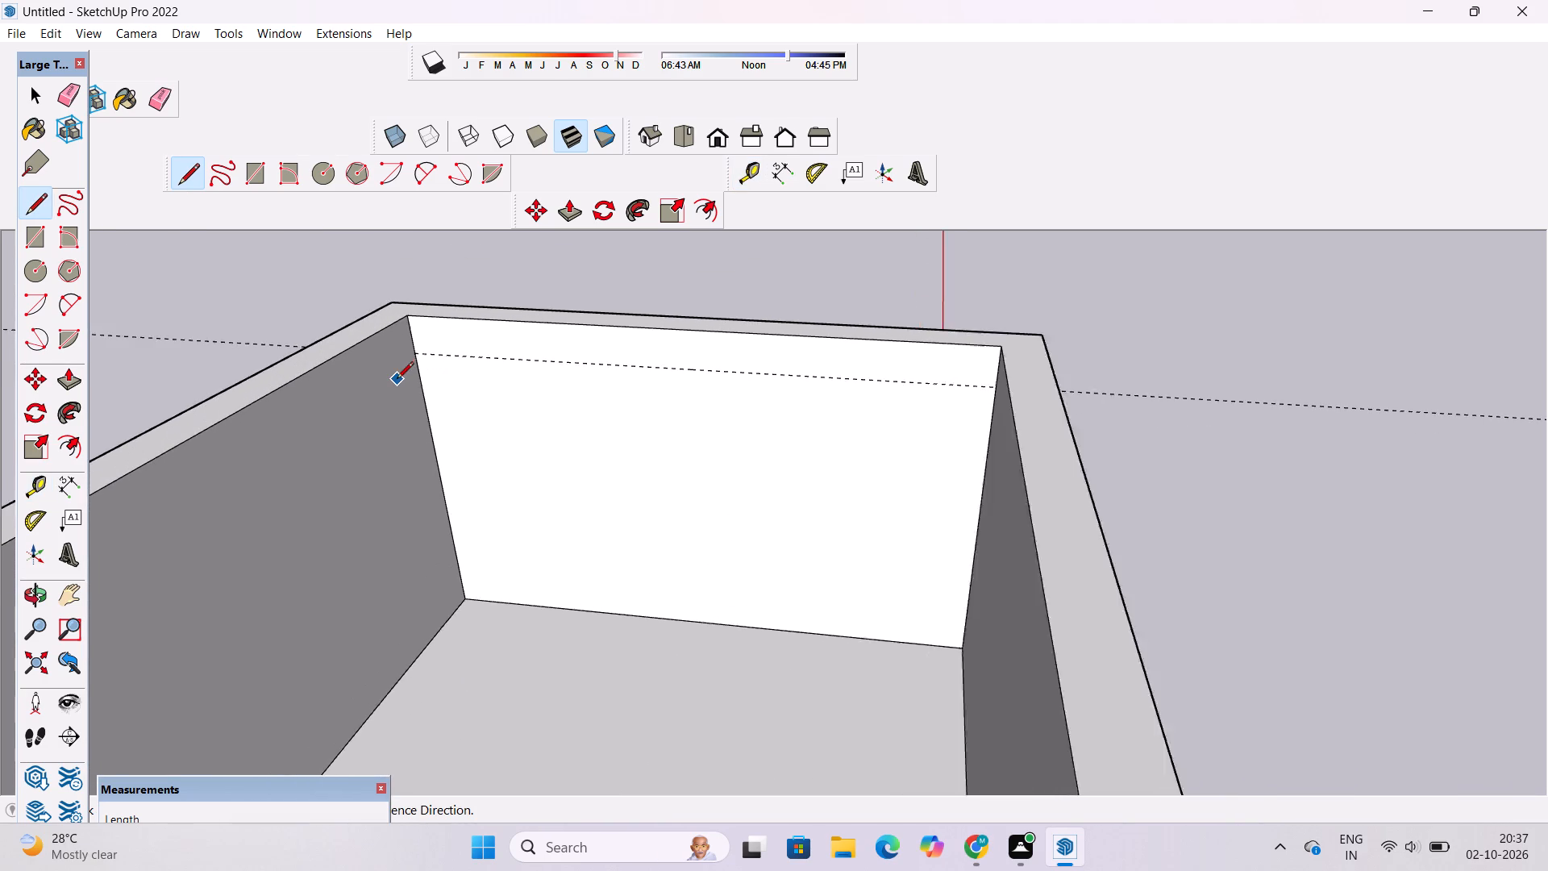
{"action": "scroll", "coordinate": [397, 380], "scroll_direction": "up", "scroll_amount": 4}
{"action": "left_click", "coordinate": [419, 346]}
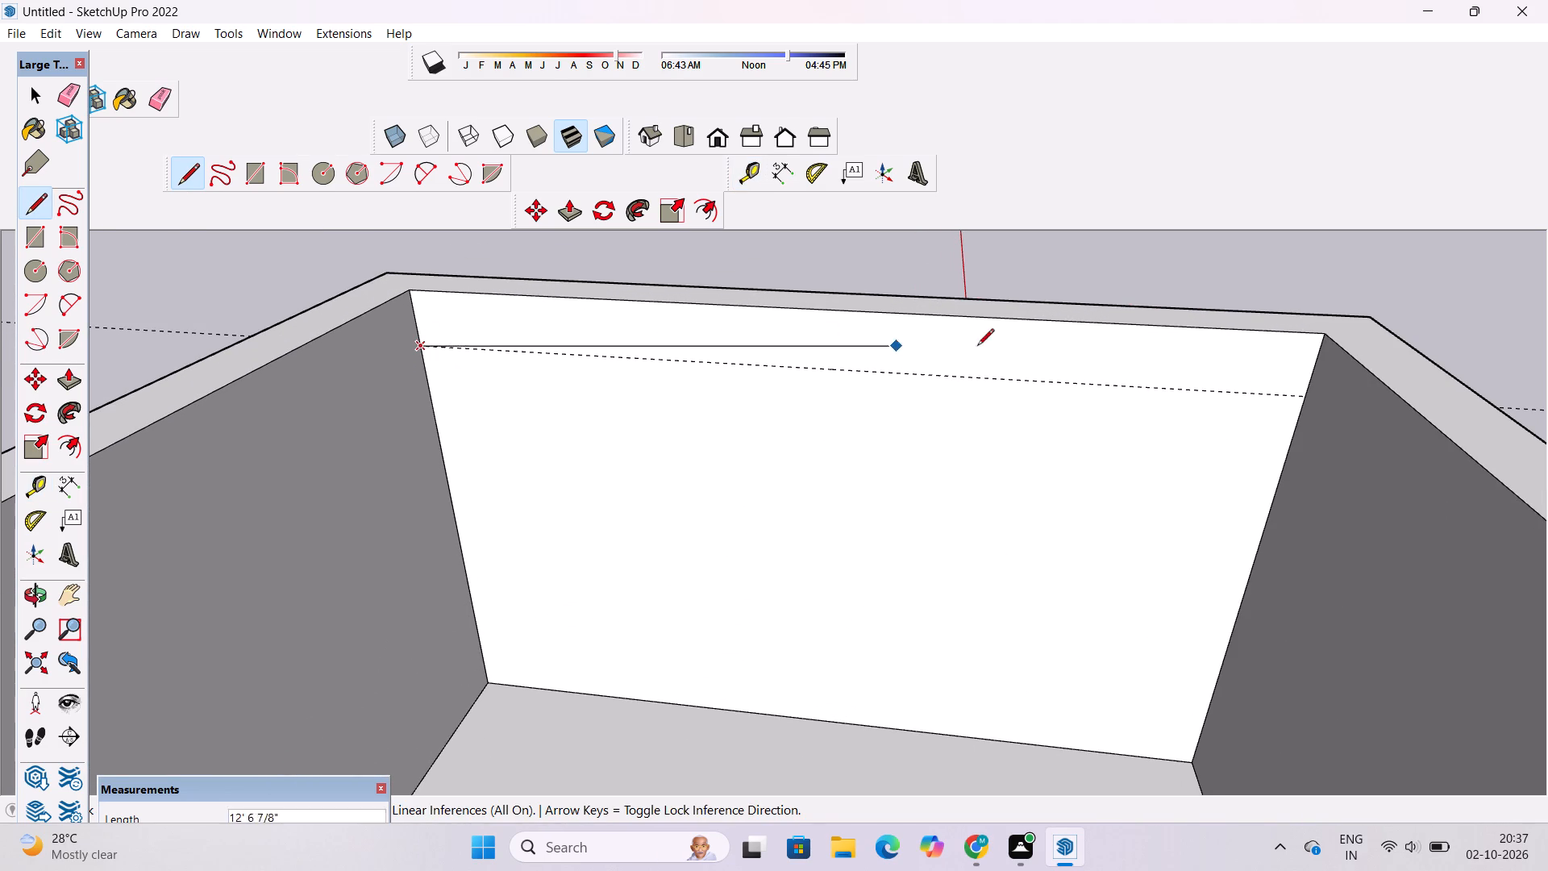
{"action": "left_click", "coordinate": [1304, 399]}
{"action": "scroll", "coordinate": [1182, 402], "scroll_direction": "down", "scroll_amount": 2}
{"action": "key", "text": "space"}
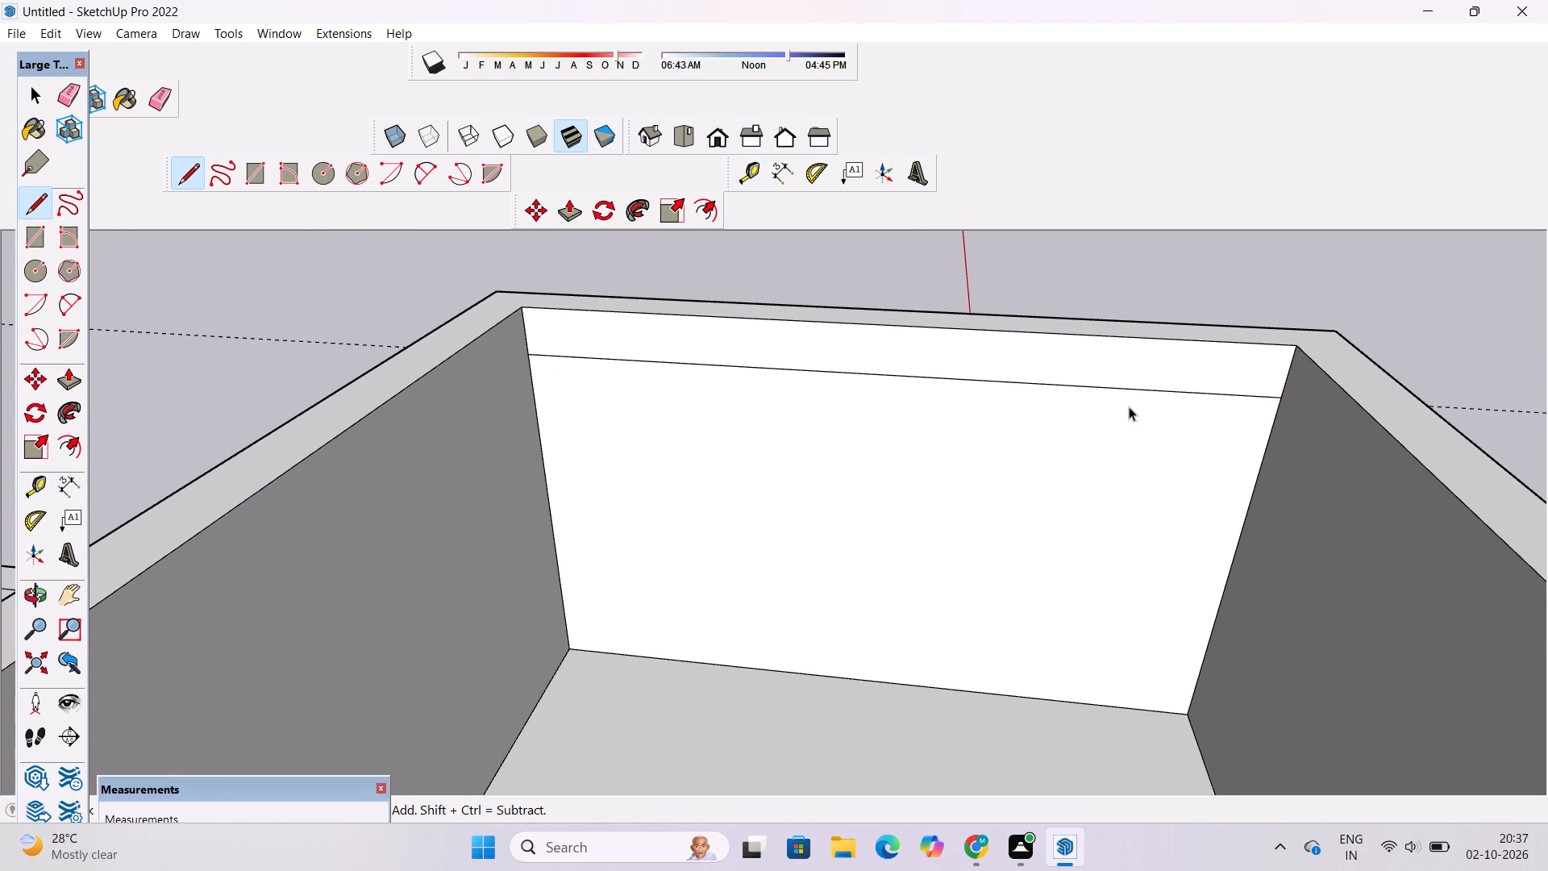
Erase the guide that crosses the rooftop end wall.
{"action": "key", "text": "e"}
{"action": "left_click_drag", "start_coordinate": [336, 324], "coordinate": [336, 348]}
{"action": "scroll", "coordinate": [339, 345], "scroll_direction": "down", "scroll_amount": 4}
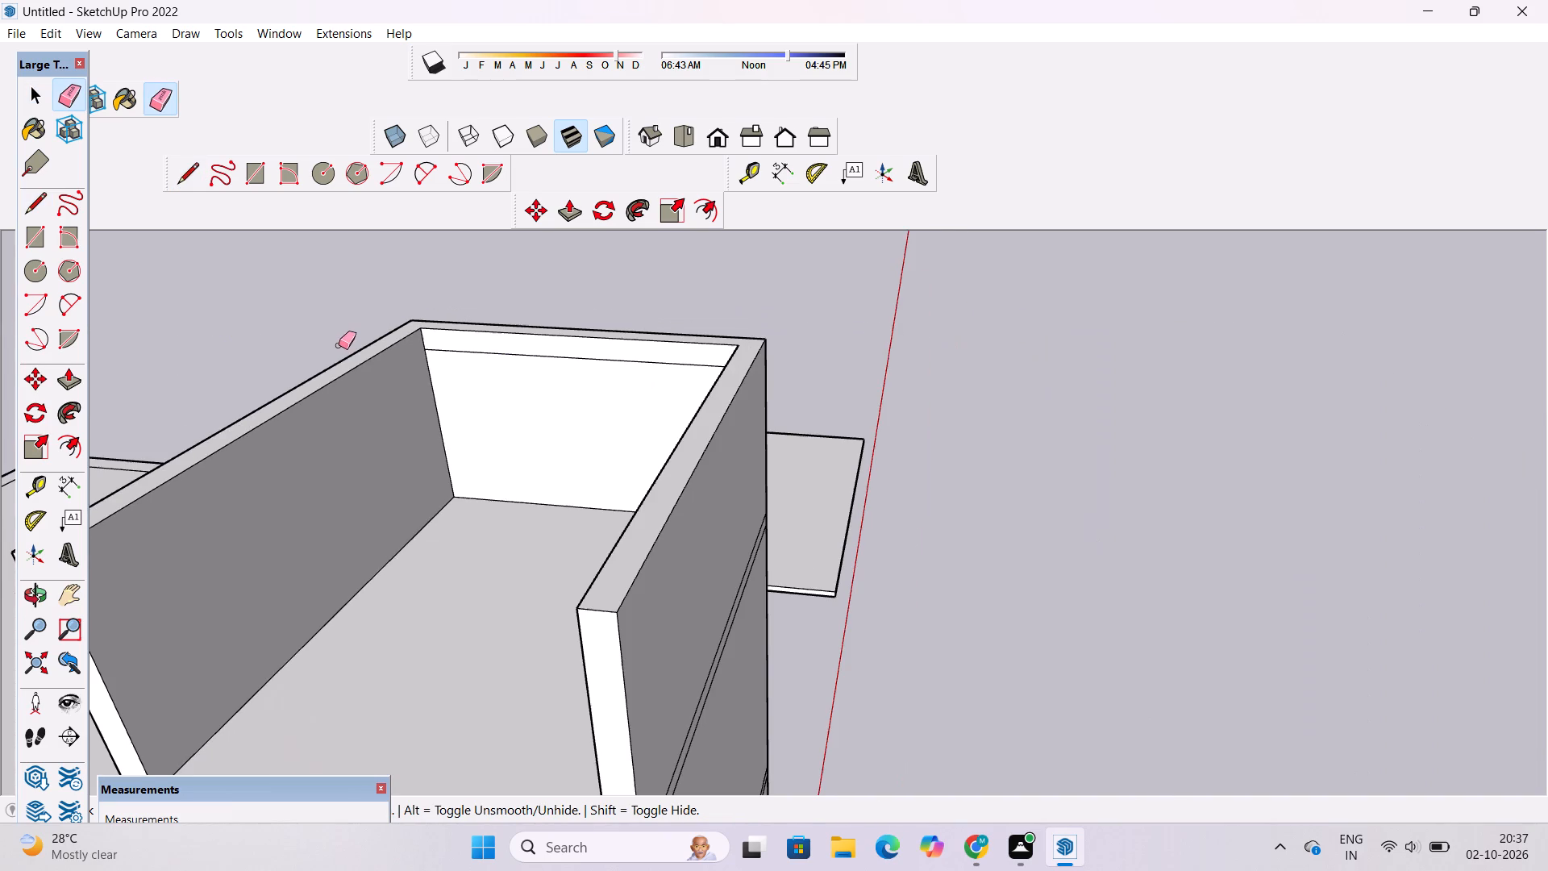
Push/Pull the narrow strip above the line 29' 6" to the open ends of the side walls, roofing the rooftop volume.
{"action": "key", "text": "o"}
{"action": "left_click_drag", "start_coordinate": [641, 381], "coordinate": [609, 381]}
{"action": "left_click_drag", "start_coordinate": [558, 381], "coordinate": [658, 351], "text": "shift"}
{"action": "left_click_drag", "start_coordinate": [712, 373], "coordinate": [629, 385]}
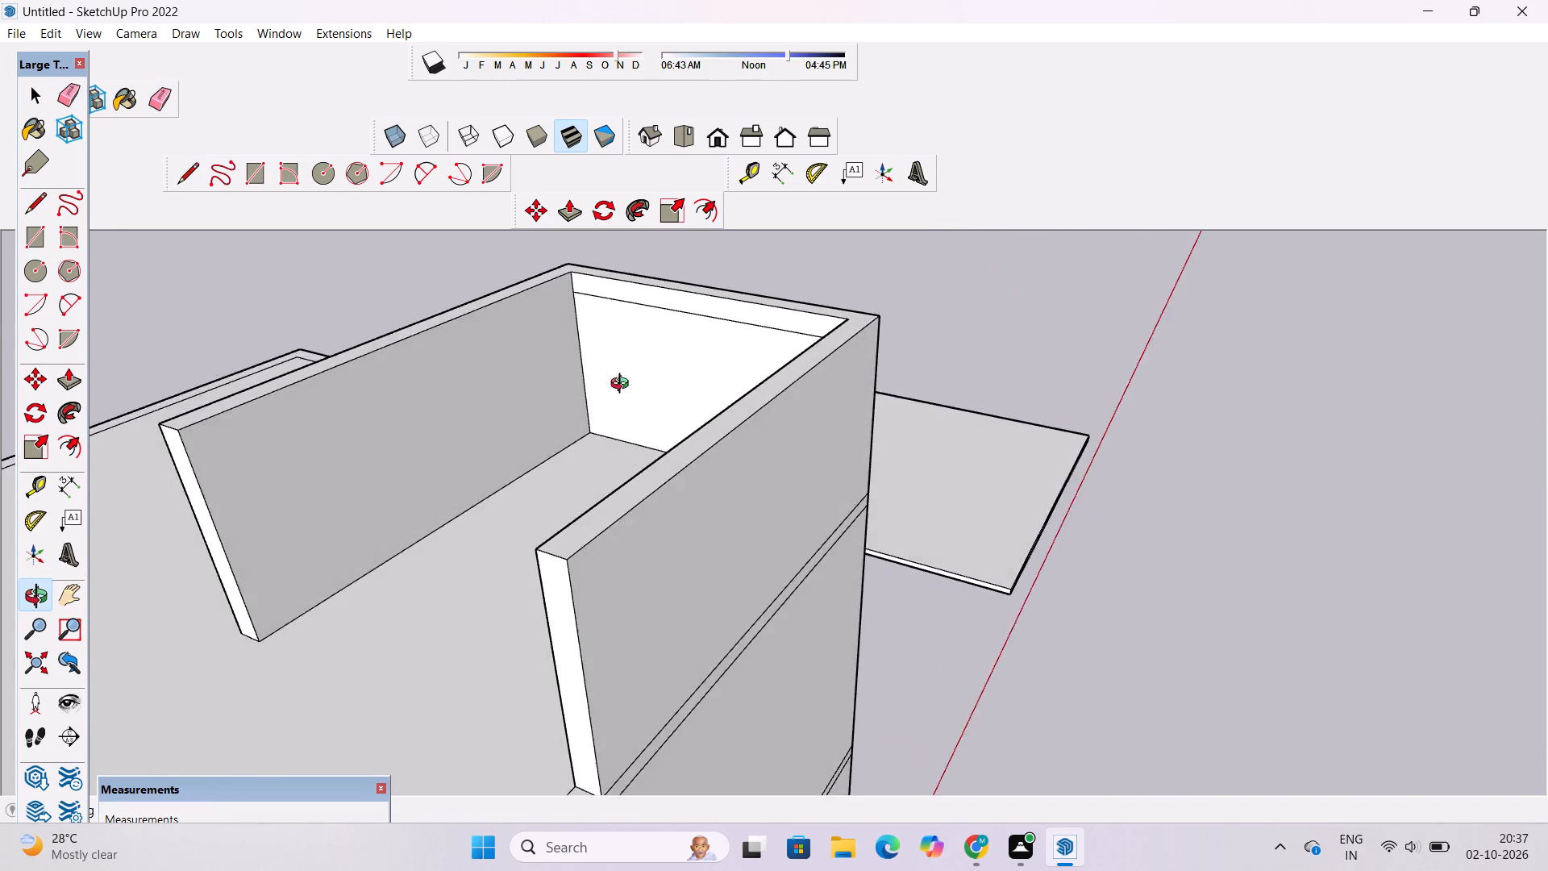
{"action": "left_click_drag", "start_coordinate": [625, 385], "coordinate": [707, 394], "text": "shift"}
{"action": "left_click_drag", "start_coordinate": [731, 396], "coordinate": [712, 406]}
{"action": "left_click_drag", "start_coordinate": [703, 401], "coordinate": [755, 401], "text": "shift"}
{"action": "left_click_drag", "start_coordinate": [755, 402], "coordinate": [697, 413]}
{"action": "scroll", "coordinate": [693, 387], "scroll_direction": "up", "scroll_amount": 1}
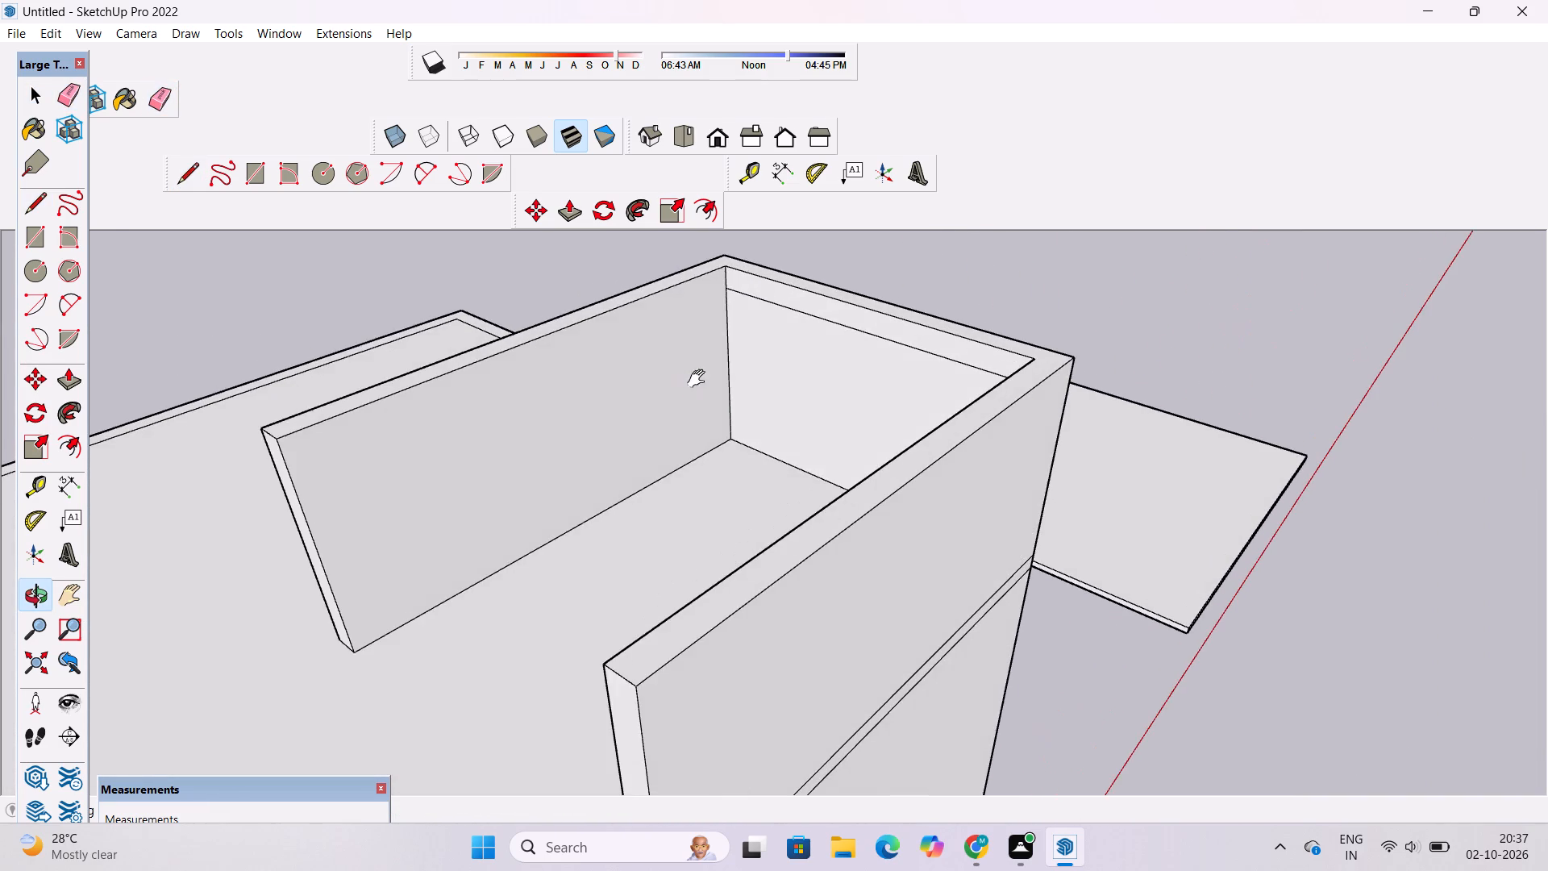
{"action": "left_click_drag", "start_coordinate": [705, 380], "coordinate": [723, 406], "text": "shift"}
{"action": "left_click_drag", "start_coordinate": [727, 403], "coordinate": [717, 405]}
{"action": "left_click_drag", "start_coordinate": [742, 387], "coordinate": [762, 398]}
{"action": "key", "text": "p"}
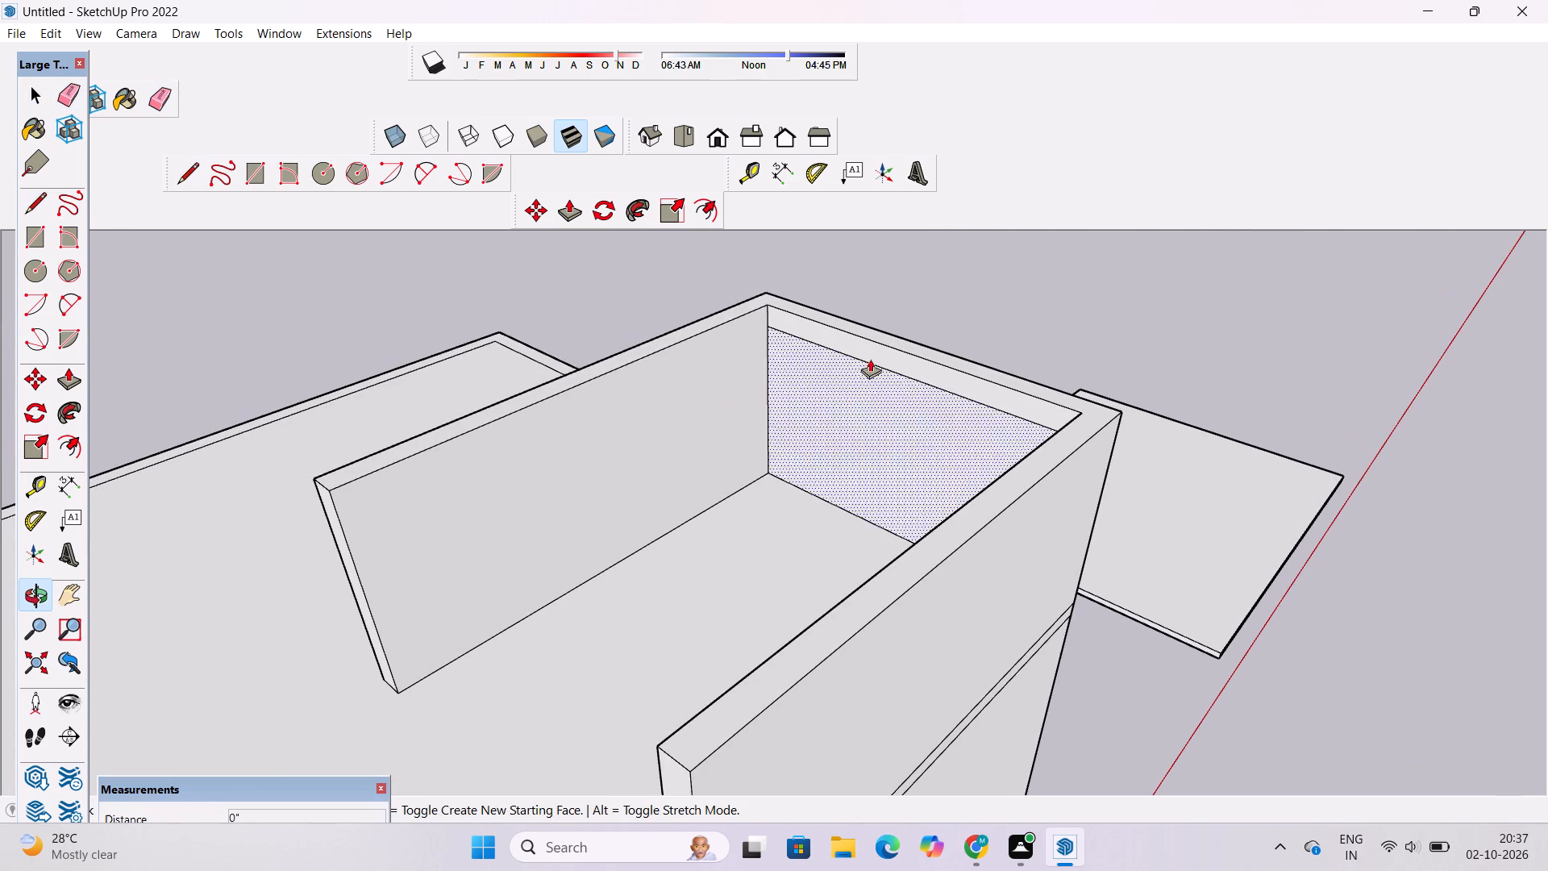
{"action": "left_click", "coordinate": [922, 370]}
{"action": "scroll", "coordinate": [914, 374], "scroll_direction": "down", "scroll_amount": 8}
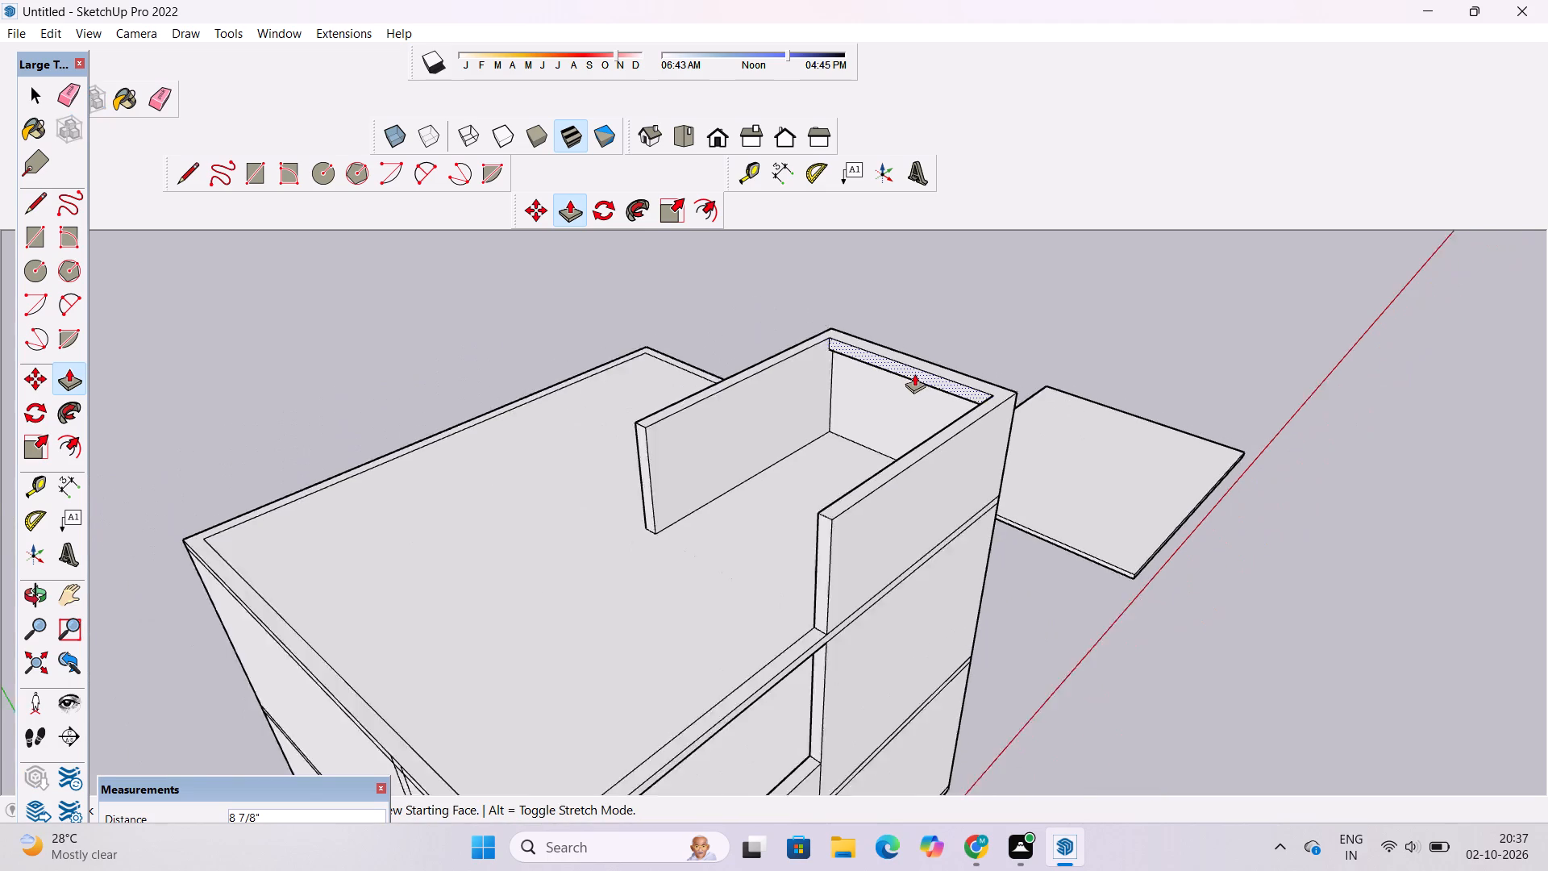
{"action": "scroll", "coordinate": [914, 373], "scroll_direction": "down", "scroll_amount": 1}
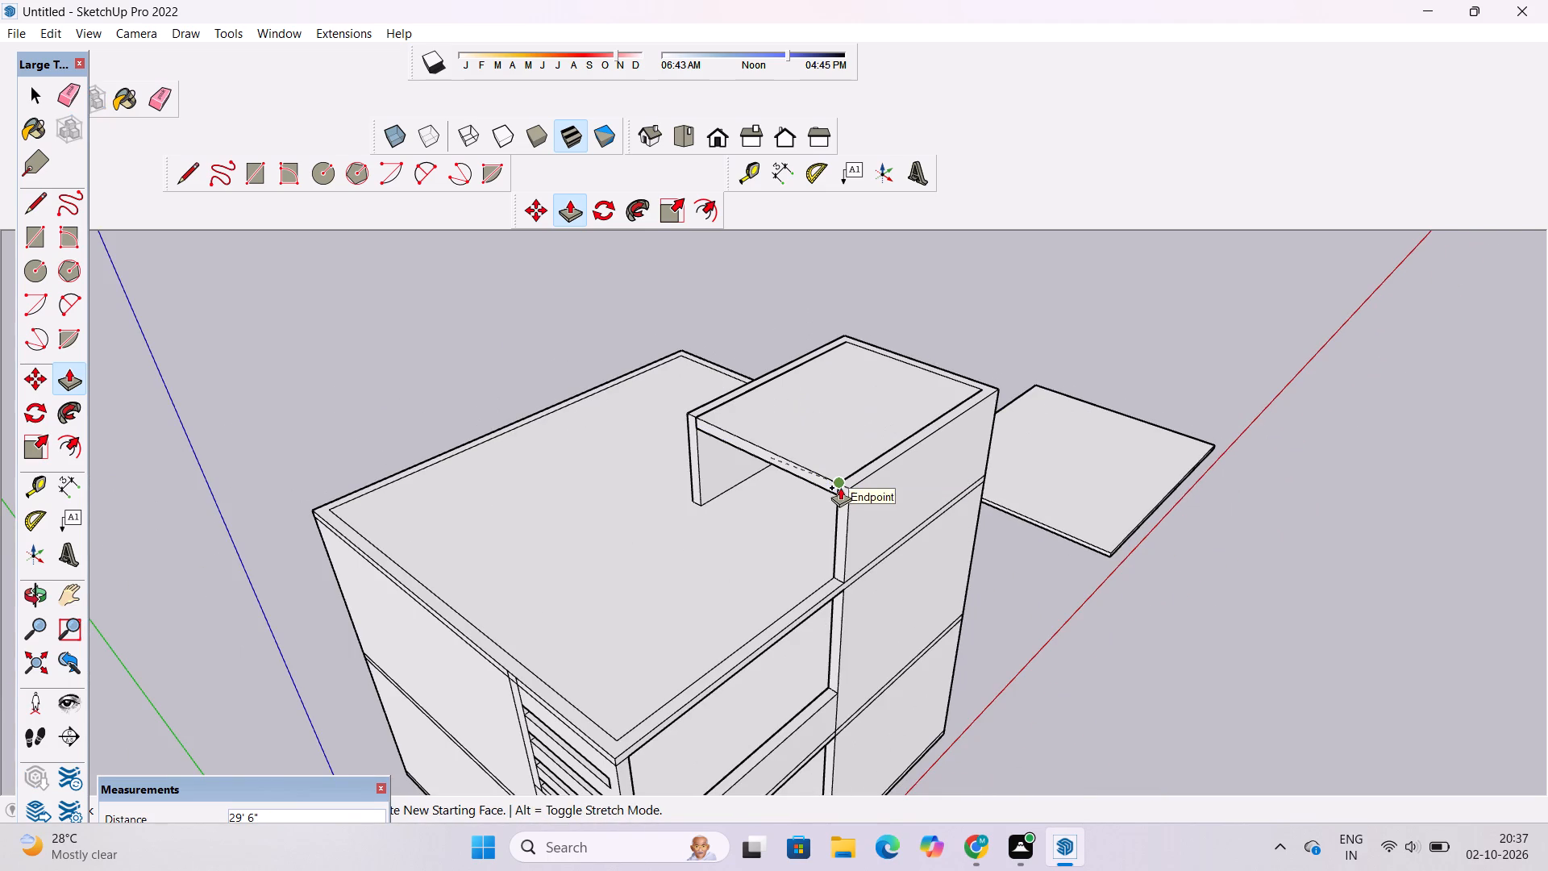
{"action": "left_click", "coordinate": [840, 486]}
{"action": "key", "text": "space"}
Draw a 1' 6" line from the inner corner of the rooftop volume's top border to its outer edge, separating the outer side strip.
{"action": "type", "text": "o"}
{"action": "scroll", "coordinate": [850, 490], "scroll_direction": "down", "scroll_amount": 6}
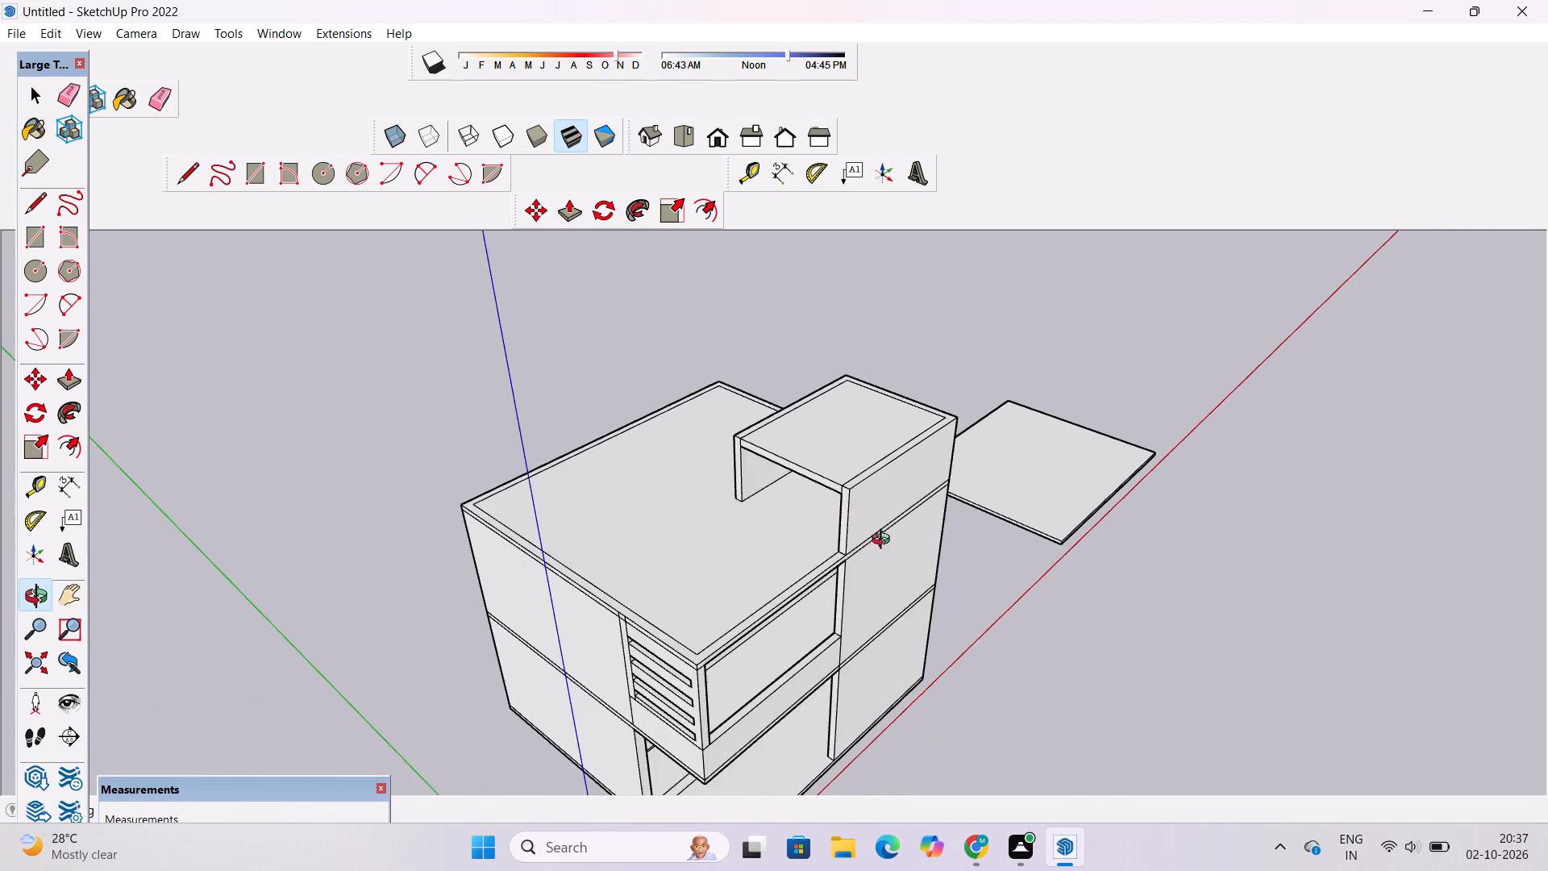
{"action": "left_click_drag", "start_coordinate": [884, 541], "coordinate": [869, 511]}
{"action": "scroll", "coordinate": [869, 511], "scroll_direction": "down", "scroll_amount": 6}
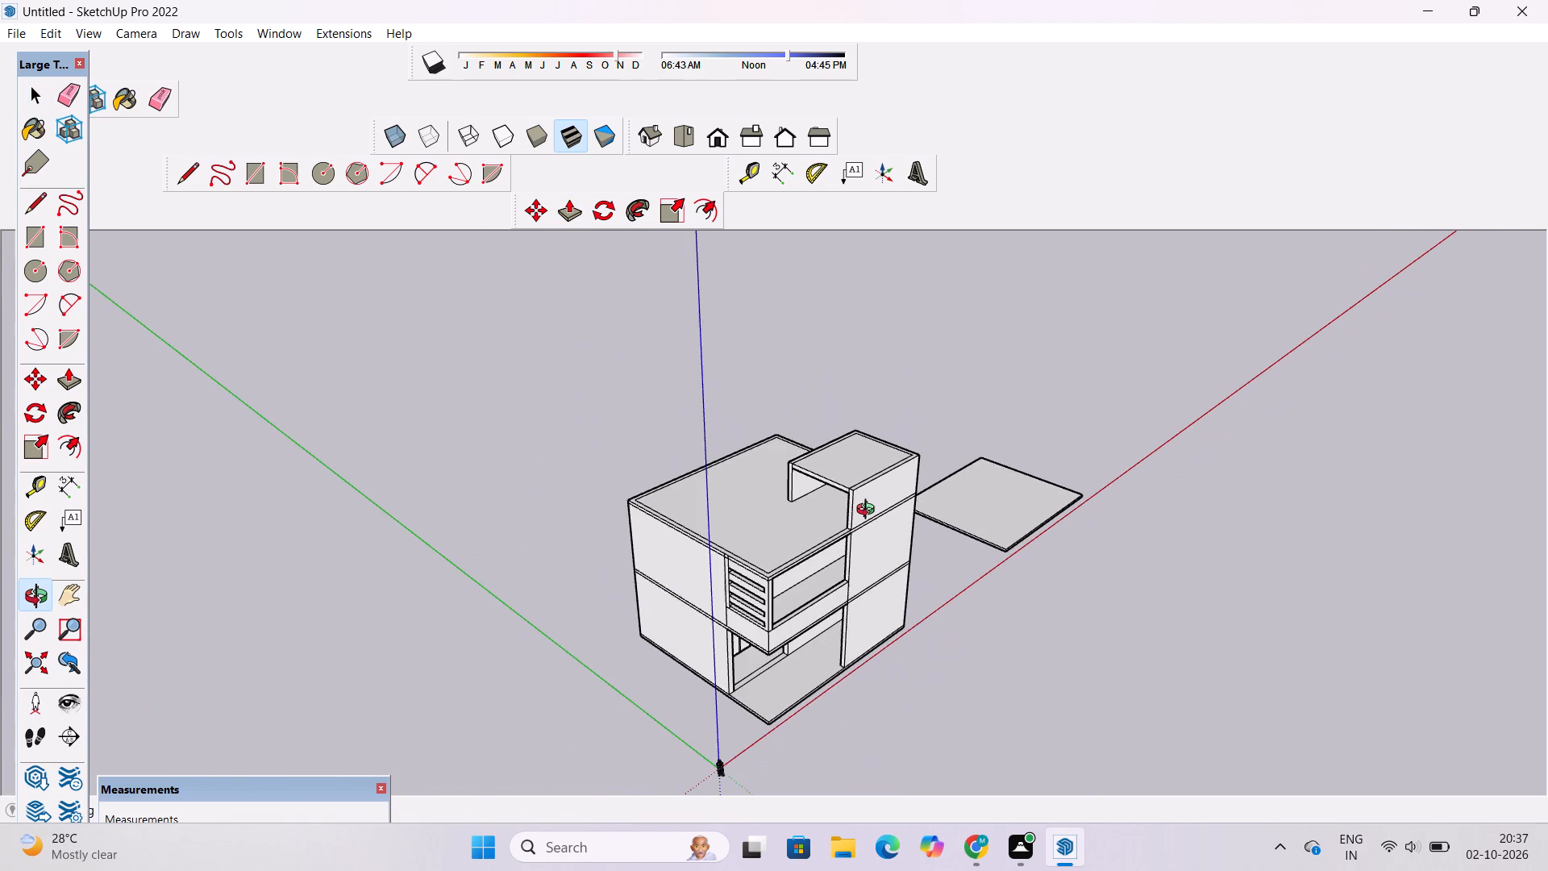
{"action": "scroll", "coordinate": [879, 528], "scroll_direction": "up", "scroll_amount": 3}
{"action": "left_click_drag", "start_coordinate": [875, 504], "coordinate": [815, 520]}
{"action": "left_click_drag", "start_coordinate": [840, 504], "coordinate": [748, 520]}
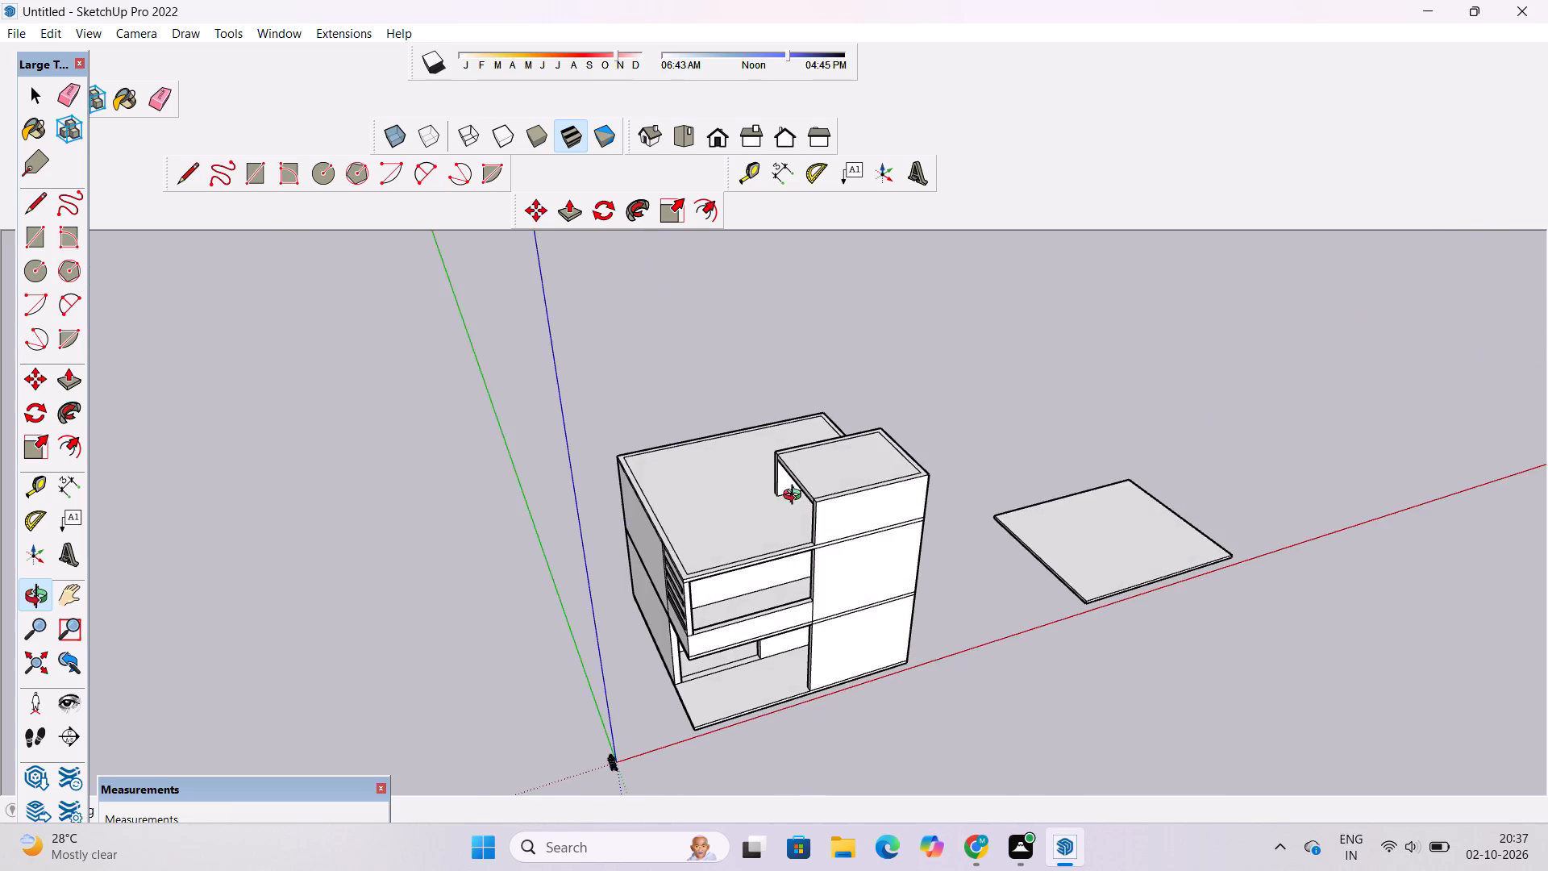
{"action": "scroll", "coordinate": [796, 497], "scroll_direction": "up", "scroll_amount": 4}
{"action": "left_click_drag", "start_coordinate": [809, 497], "coordinate": [747, 524]}
{"action": "scroll", "coordinate": [840, 539], "scroll_direction": "up", "scroll_amount": 3}
{"action": "left_click_drag", "start_coordinate": [847, 531], "coordinate": [793, 531], "text": "shift"}
{"action": "left_click_drag", "start_coordinate": [858, 515], "coordinate": [795, 524], "text": "shift"}
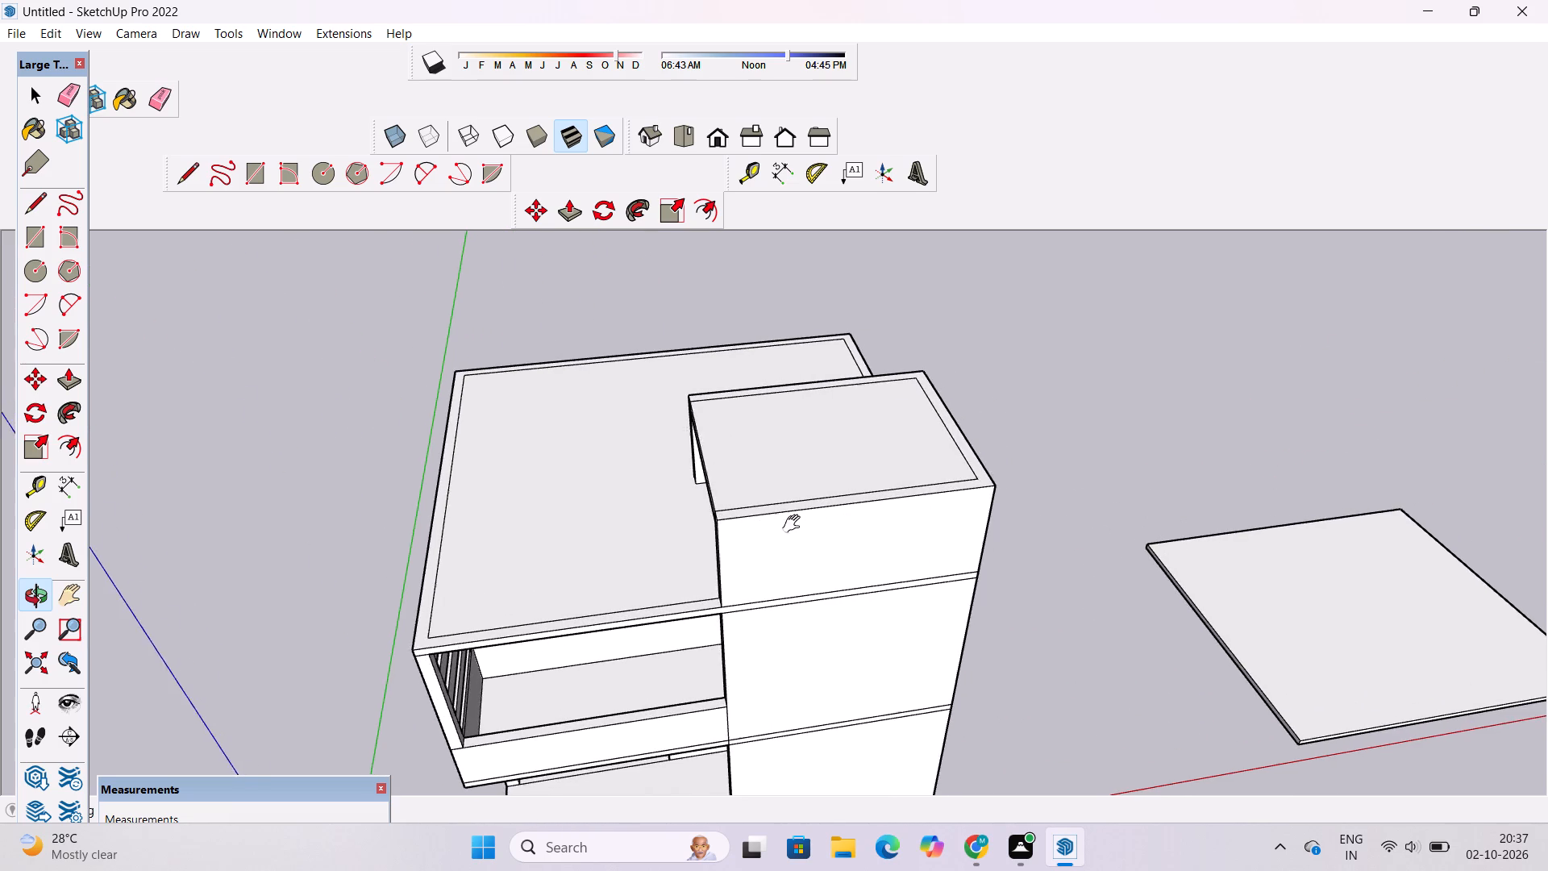
{"action": "left_click_drag", "start_coordinate": [795, 524], "coordinate": [776, 527], "text": "shift"}
{"action": "scroll", "coordinate": [866, 486], "scroll_direction": "up", "scroll_amount": 3}
{"action": "left_click_drag", "start_coordinate": [912, 499], "coordinate": [849, 522]}
{"action": "left_click_drag", "start_coordinate": [849, 522], "coordinate": [824, 520]}
{"action": "left_click_drag", "start_coordinate": [823, 521], "coordinate": [813, 544]}
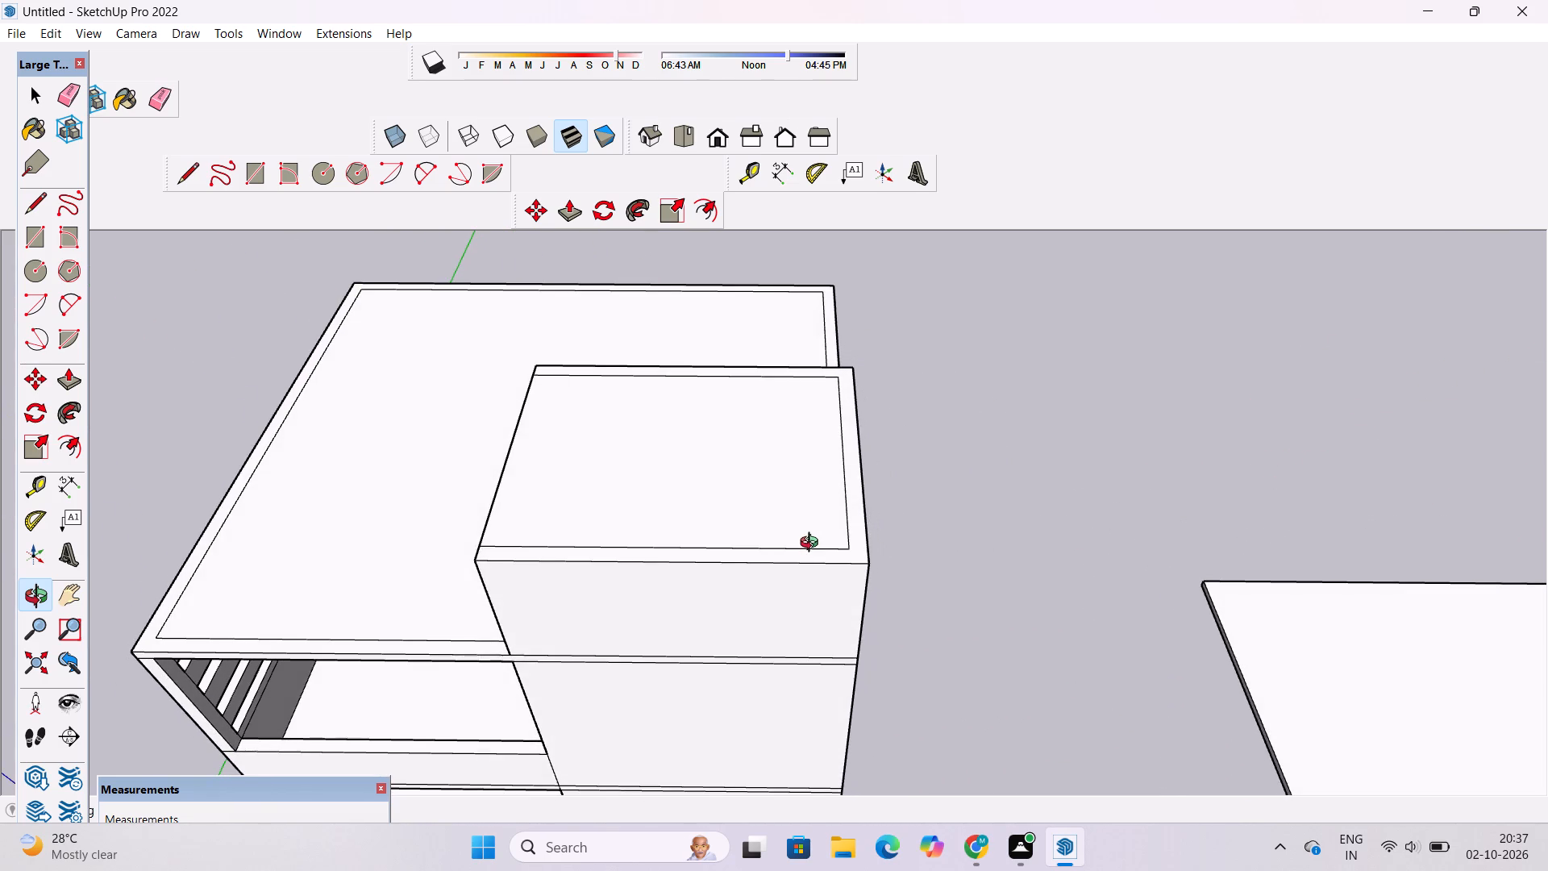
{"action": "key", "text": "l"}
{"action": "scroll", "coordinate": [822, 539], "scroll_direction": "up", "scroll_amount": 4}
{"action": "left_click", "coordinate": [863, 556]}
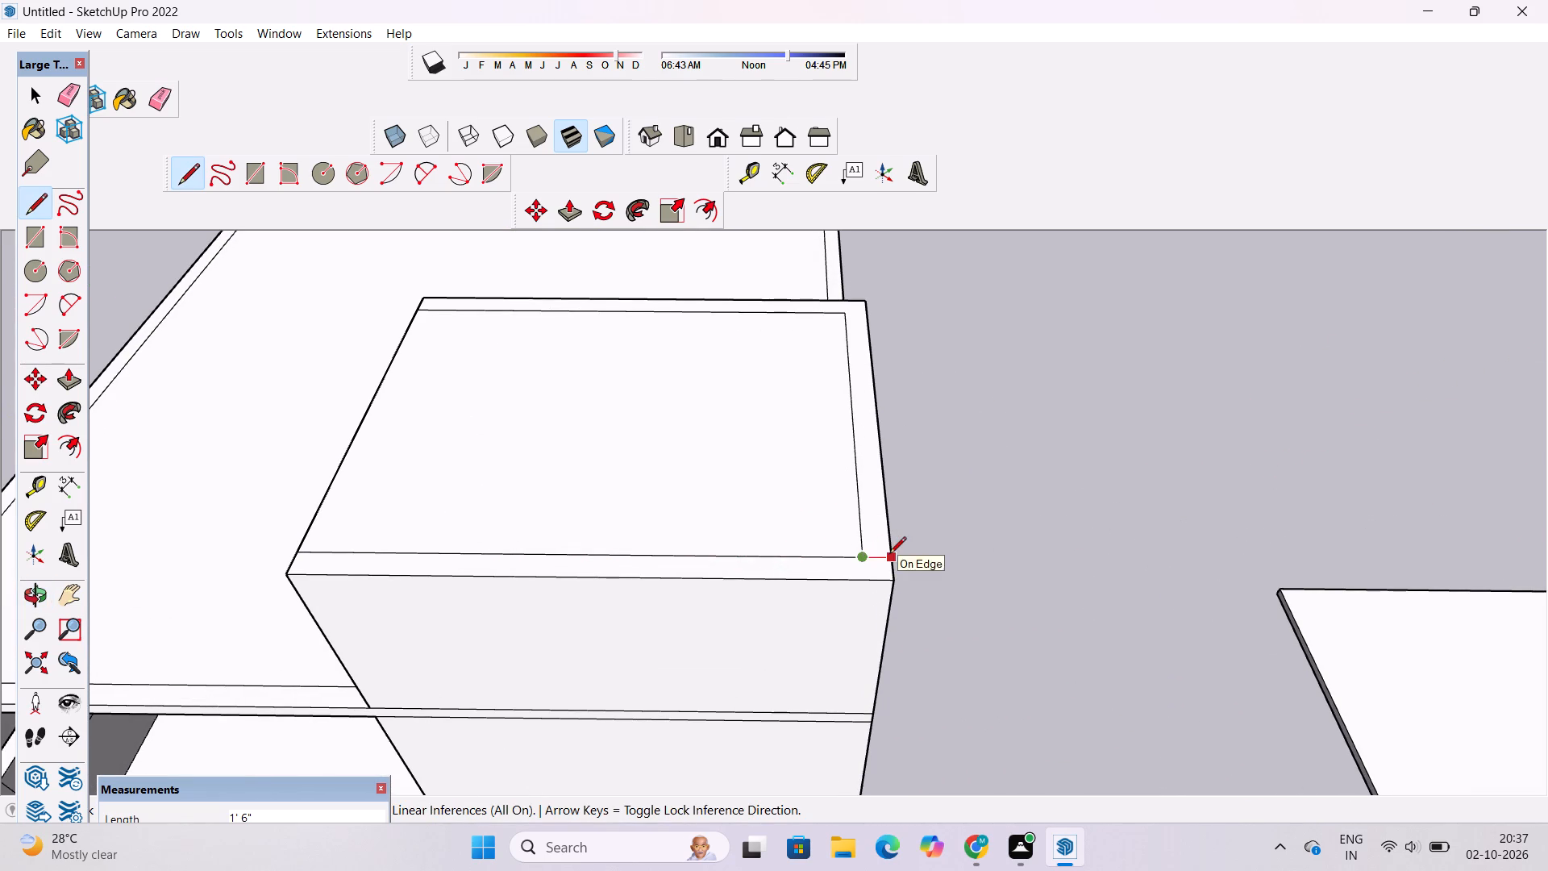
{"action": "left_click", "coordinate": [889, 555]}
{"action": "key", "text": "space"}
Push/Pull the separated strip along the rooftop volume's outer side up 2'.
{"action": "type", "text": "o"}
{"action": "scroll", "coordinate": [855, 566], "scroll_direction": "down", "scroll_amount": 5}
{"action": "left_click_drag", "start_coordinate": [846, 612], "coordinate": [856, 551]}
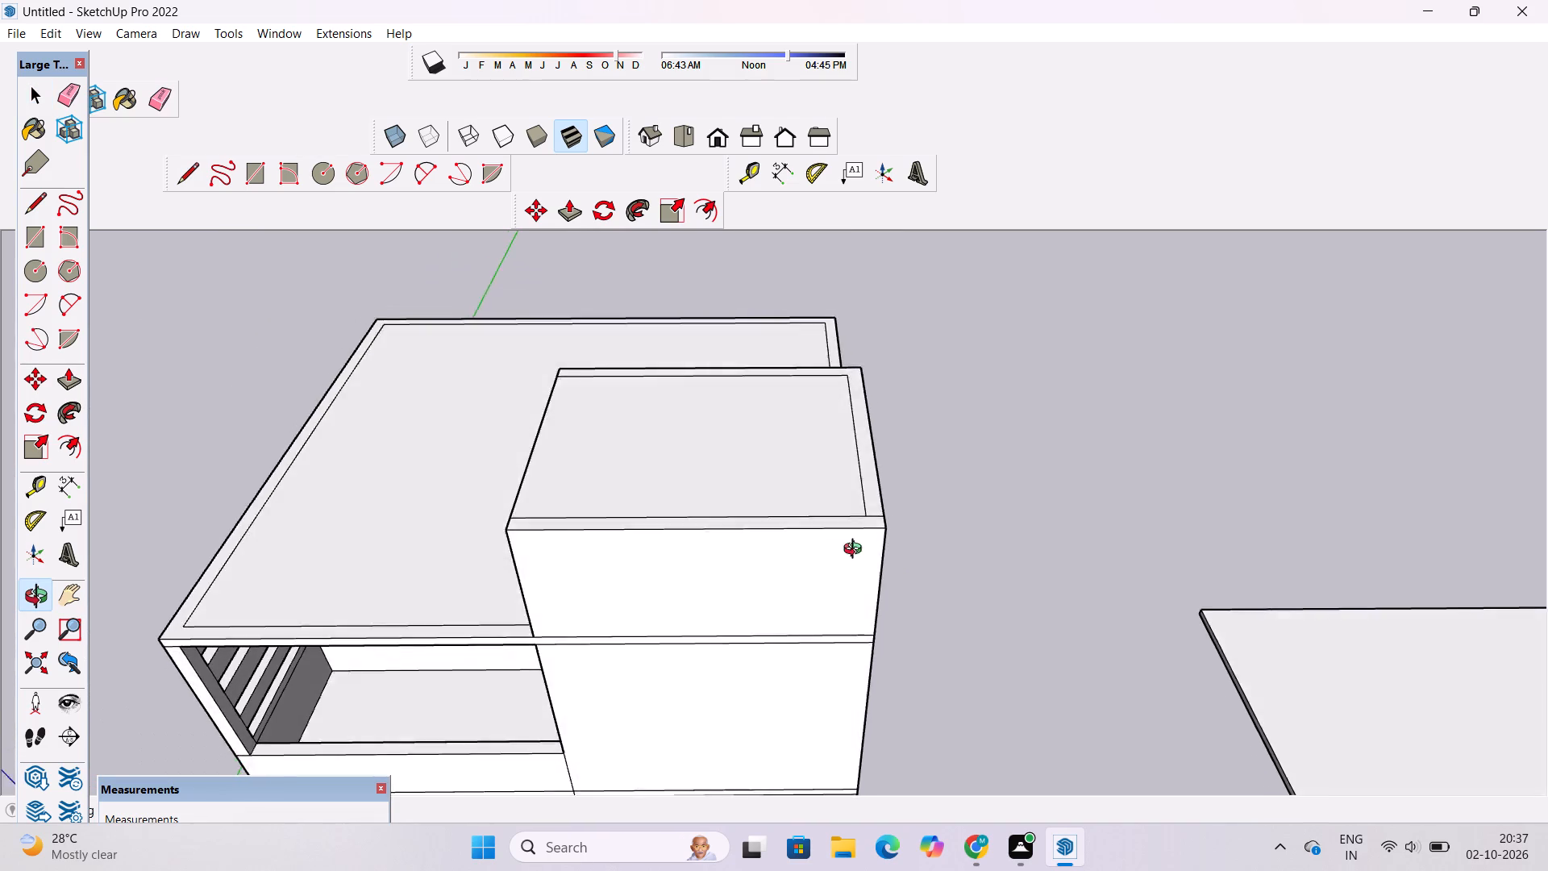
{"action": "left_click_drag", "start_coordinate": [856, 551], "coordinate": [862, 519]}
{"action": "left_click_drag", "start_coordinate": [739, 564], "coordinate": [832, 581]}
{"action": "left_click_drag", "start_coordinate": [797, 569], "coordinate": [786, 586], "text": "shift"}
{"action": "left_click_drag", "start_coordinate": [717, 590], "coordinate": [851, 586]}
{"action": "scroll", "coordinate": [772, 552], "scroll_direction": "up", "scroll_amount": 3}
{"action": "left_click_drag", "start_coordinate": [764, 556], "coordinate": [759, 565], "text": "shift"}
{"action": "left_click_drag", "start_coordinate": [759, 560], "coordinate": [761, 550]}
{"action": "key", "text": "p"}
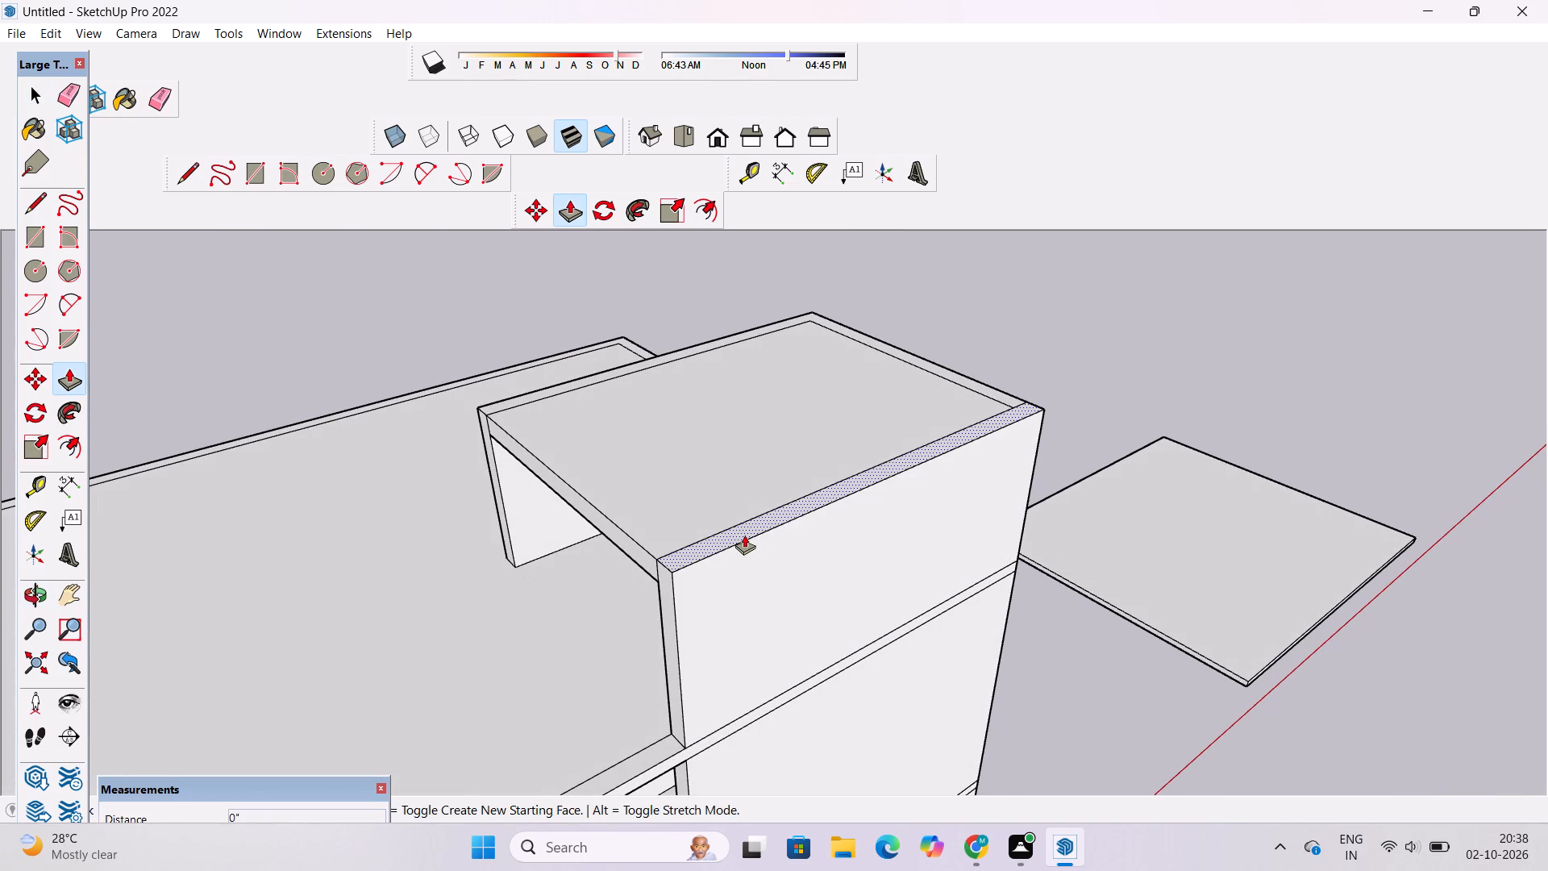
{"action": "left_click", "coordinate": [744, 534]}
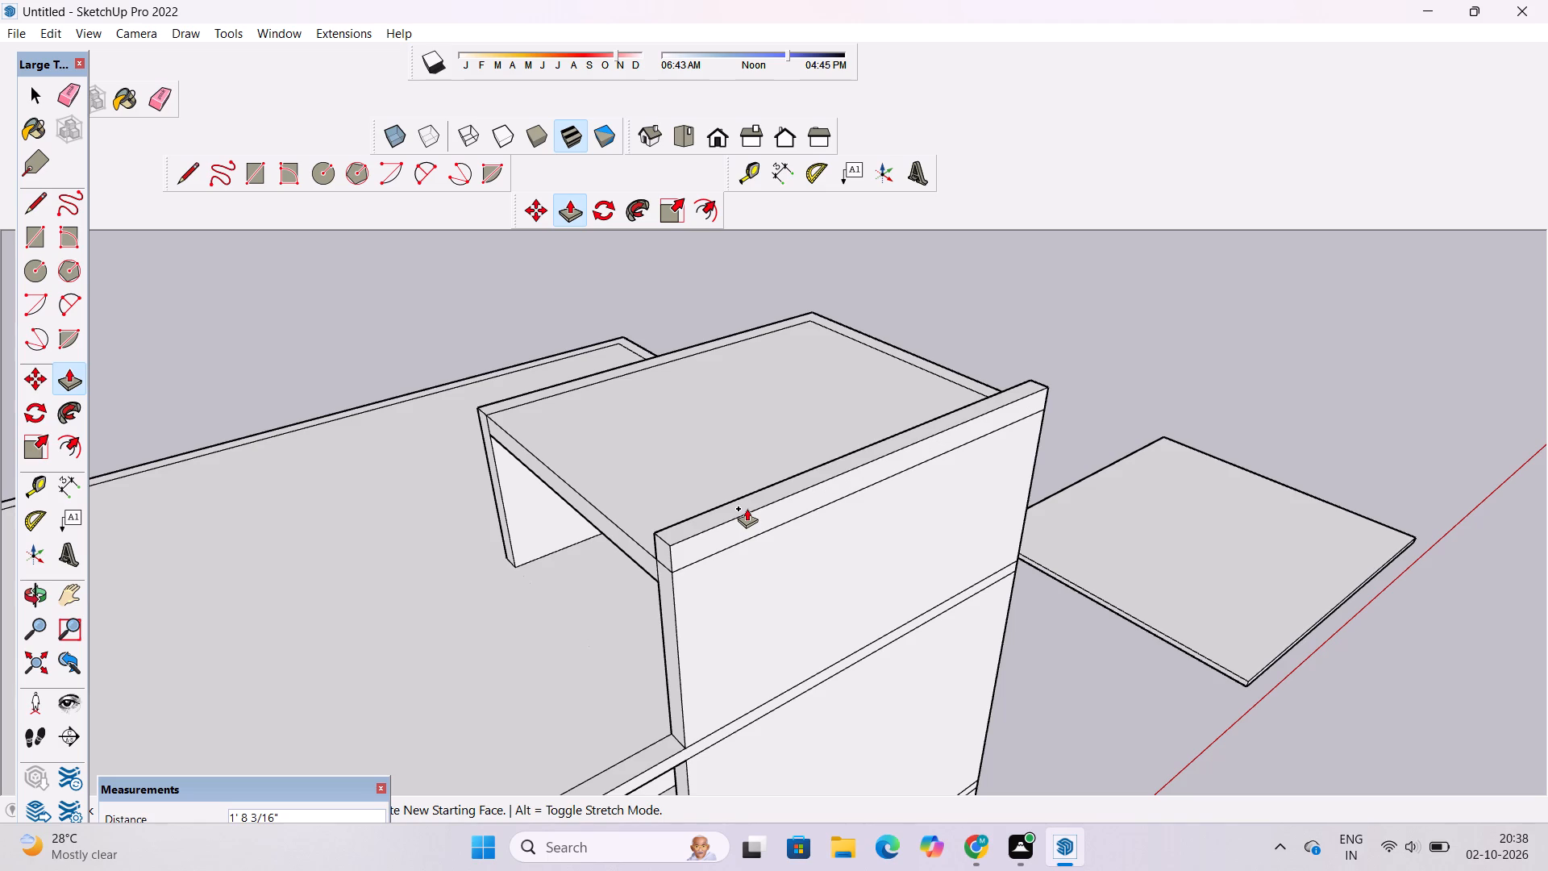
{"action": "type", "text": "2'"}
{"action": "key", "text": "Return"}
Draw a line across the upper balcony's ceiling just behind its front edge, from the solid side wall to the slotted wall.
{"action": "key", "text": "o"}
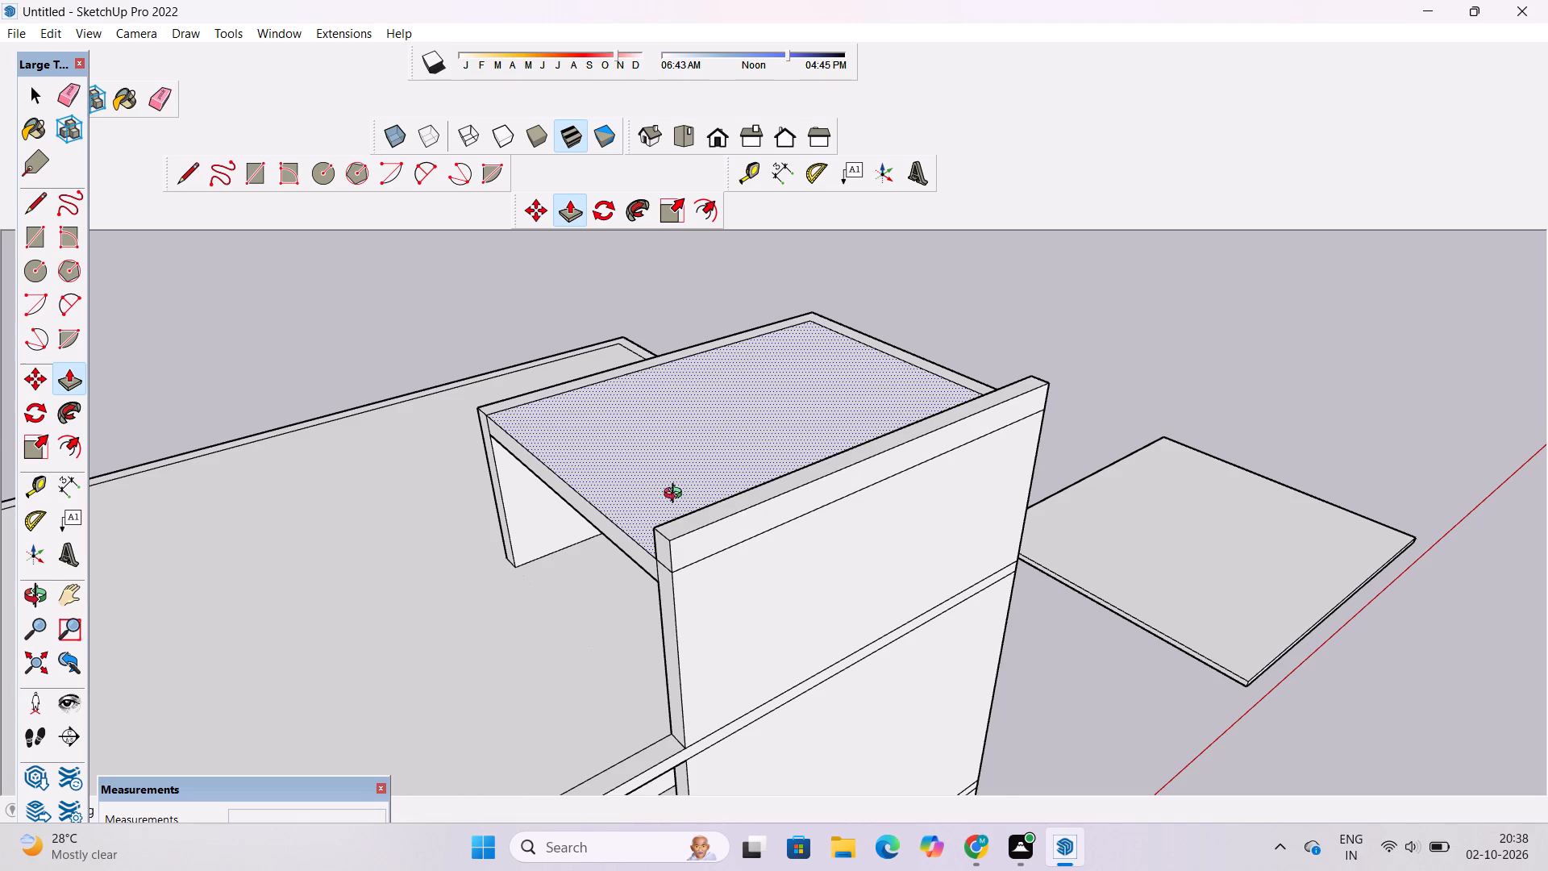
{"action": "scroll", "coordinate": [647, 495], "scroll_direction": "down", "scroll_amount": 5}
{"action": "left_click_drag", "start_coordinate": [728, 554], "coordinate": [677, 452]}
{"action": "scroll", "coordinate": [702, 452], "scroll_direction": "up", "scroll_amount": 2}
{"action": "left_click_drag", "start_coordinate": [784, 464], "coordinate": [739, 450]}
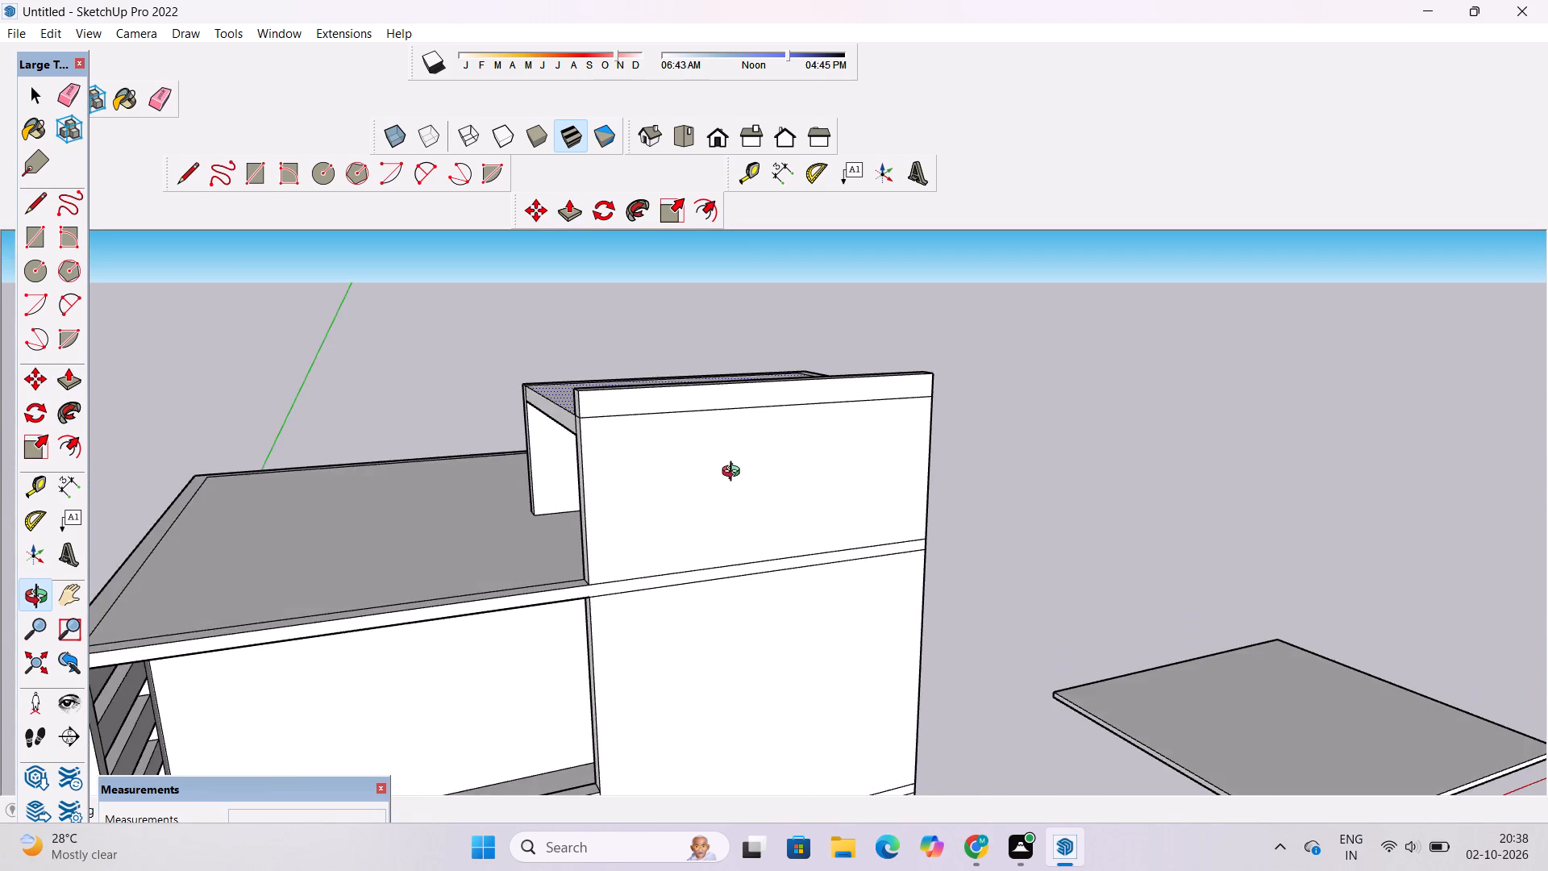
{"action": "left_click_drag", "start_coordinate": [733, 486], "coordinate": [705, 436]}
{"action": "scroll", "coordinate": [704, 431], "scroll_direction": "down", "scroll_amount": 5}
{"action": "left_click_drag", "start_coordinate": [804, 504], "coordinate": [759, 442], "text": "shift"}
{"action": "left_click_drag", "start_coordinate": [754, 450], "coordinate": [745, 456]}
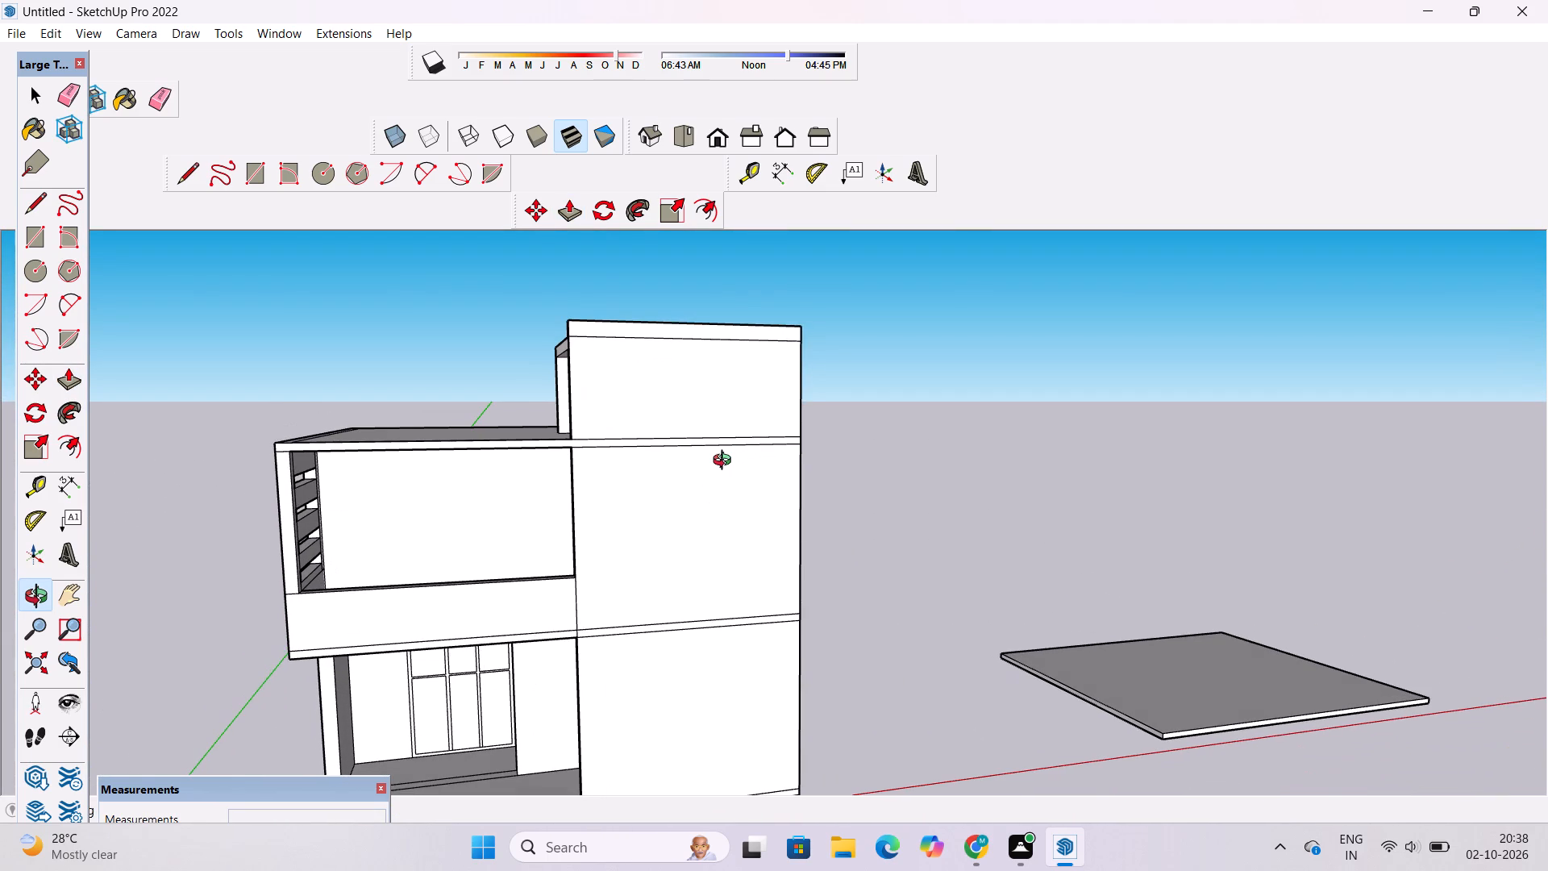
{"action": "scroll", "coordinate": [725, 462], "scroll_direction": "up", "scroll_amount": 2}
{"action": "scroll", "coordinate": [539, 431], "scroll_direction": "up", "scroll_amount": 2}
{"action": "scroll", "coordinate": [539, 431], "scroll_direction": "down", "scroll_amount": 3}
{"action": "left_click_drag", "start_coordinate": [566, 453], "coordinate": [521, 490]}
{"action": "left_click_drag", "start_coordinate": [511, 489], "coordinate": [581, 483], "text": "shift"}
{"action": "left_click_drag", "start_coordinate": [566, 480], "coordinate": [516, 469]}
{"action": "scroll", "coordinate": [465, 465], "scroll_direction": "up", "scroll_amount": 2}
{"action": "left_click_drag", "start_coordinate": [476, 464], "coordinate": [597, 502], "text": "shift"}
{"action": "left_click_drag", "start_coordinate": [597, 507], "coordinate": [591, 406]}
{"action": "scroll", "coordinate": [589, 400], "scroll_direction": "up", "scroll_amount": 4}
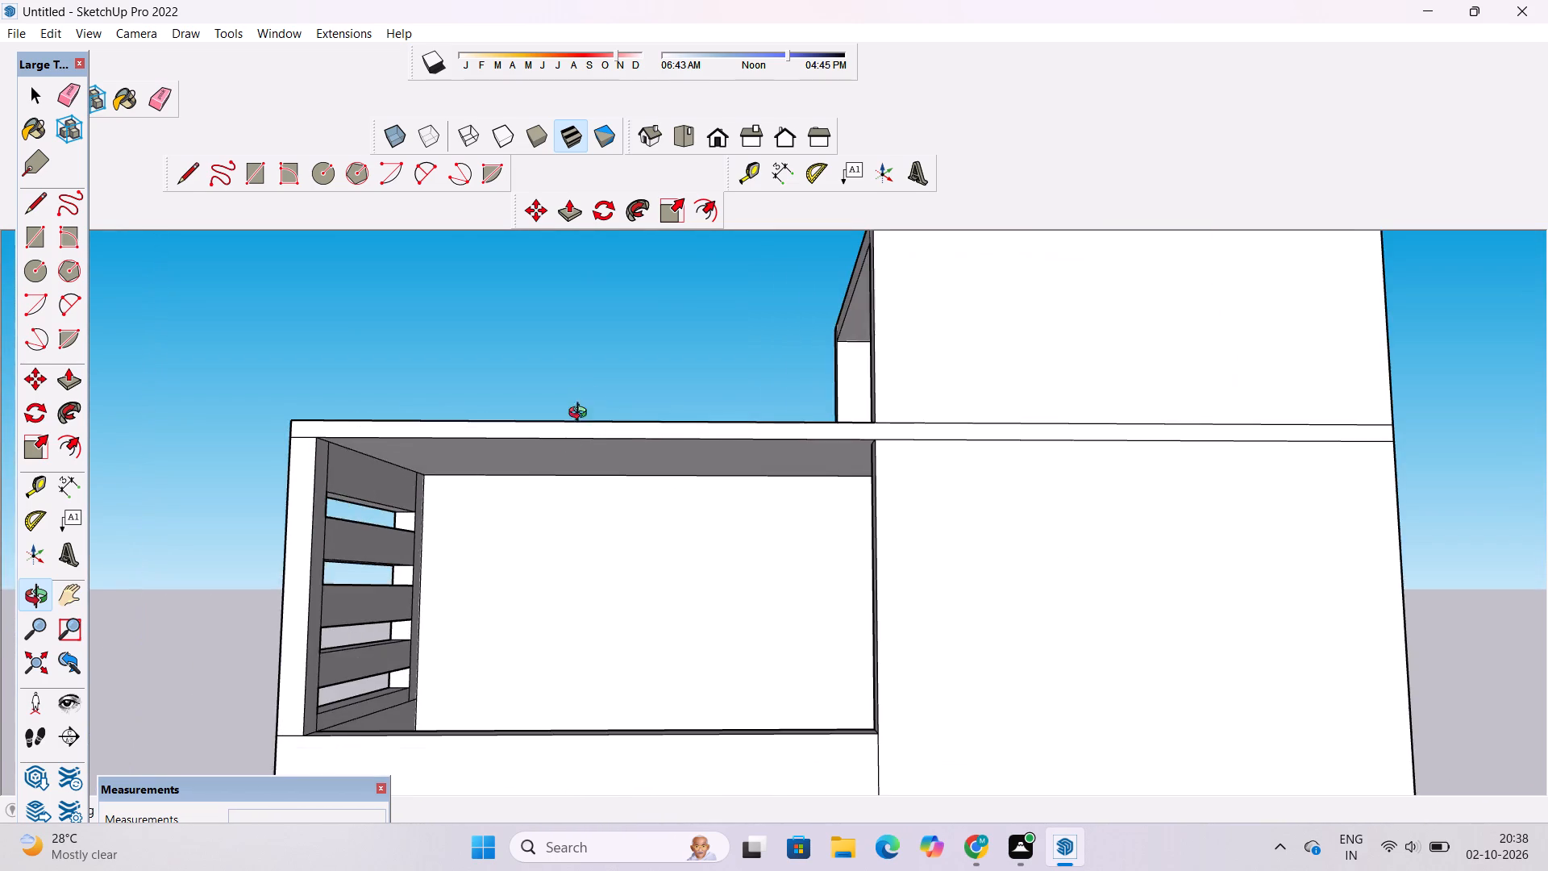
{"action": "left_click_drag", "start_coordinate": [572, 446], "coordinate": [580, 394]}
{"action": "left_click_drag", "start_coordinate": [580, 393], "coordinate": [588, 414], "text": "shift"}
{"action": "left_click_drag", "start_coordinate": [566, 428], "coordinate": [569, 418]}
{"action": "key", "text": "l"}
{"action": "scroll", "coordinate": [578, 421], "scroll_direction": "up", "scroll_amount": 2}
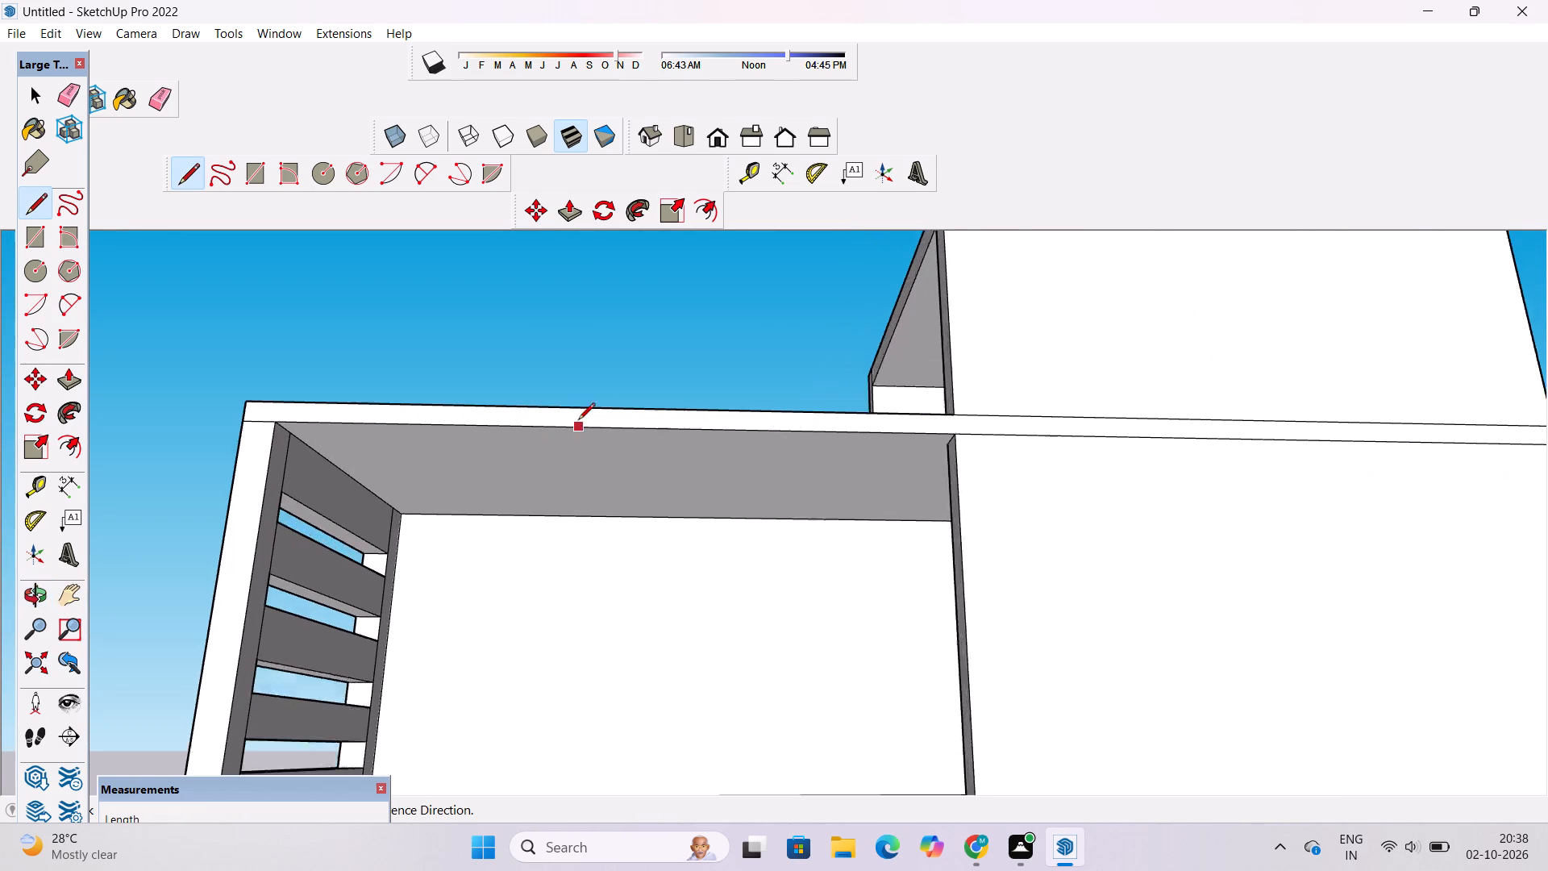
{"action": "scroll", "coordinate": [578, 421], "scroll_direction": "up", "scroll_amount": 2}
{"action": "scroll", "coordinate": [984, 481], "scroll_direction": "up", "scroll_amount": 2}
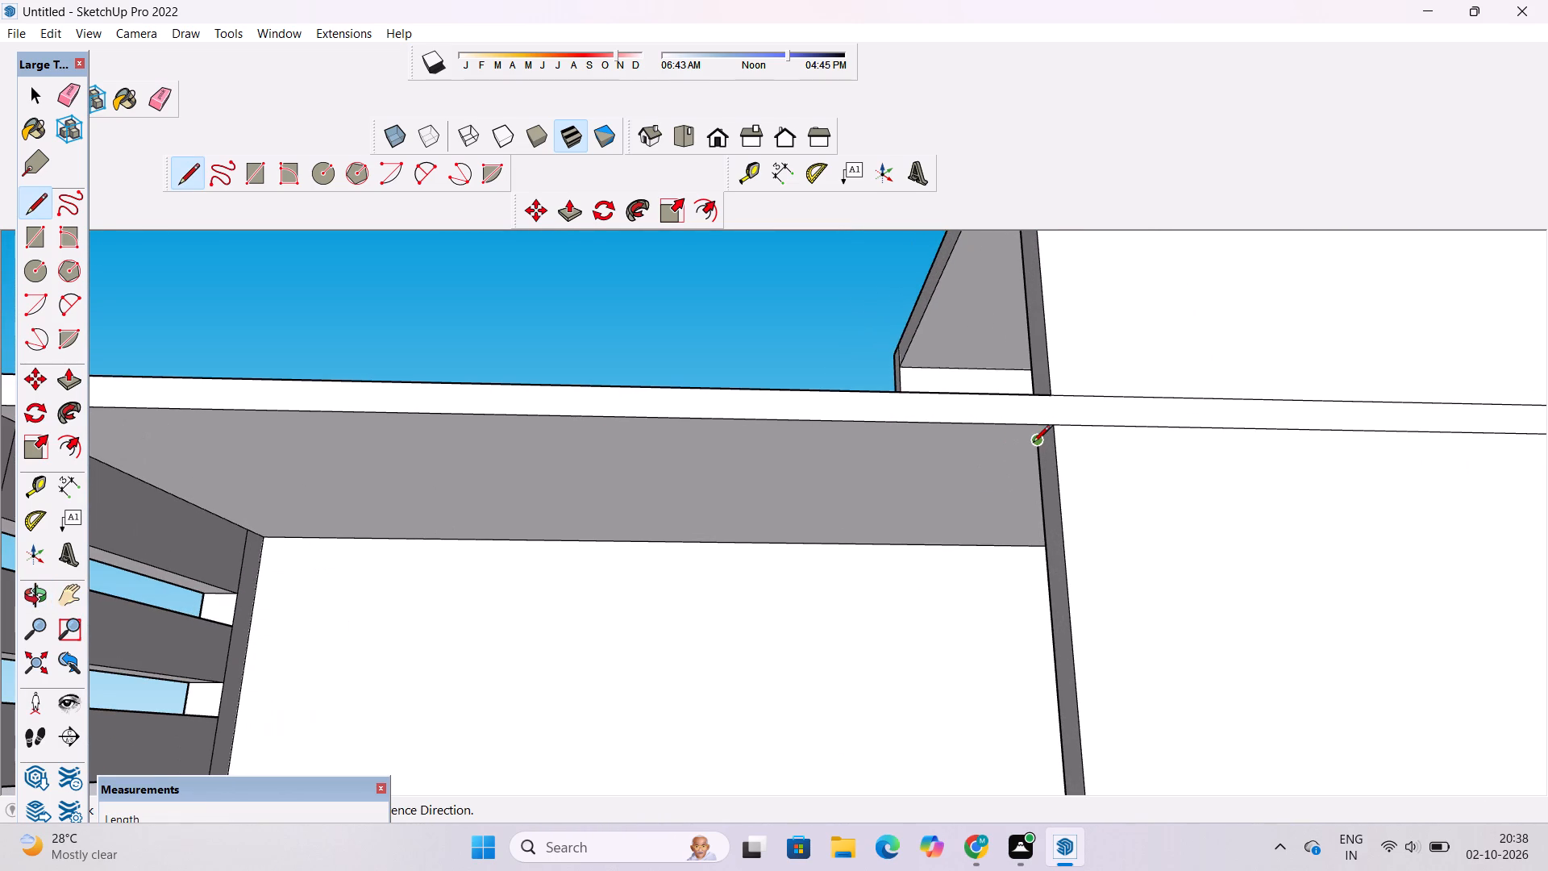
{"action": "left_click", "coordinate": [1033, 444]}
{"action": "scroll", "coordinate": [1033, 444], "scroll_direction": "down", "scroll_amount": 4}
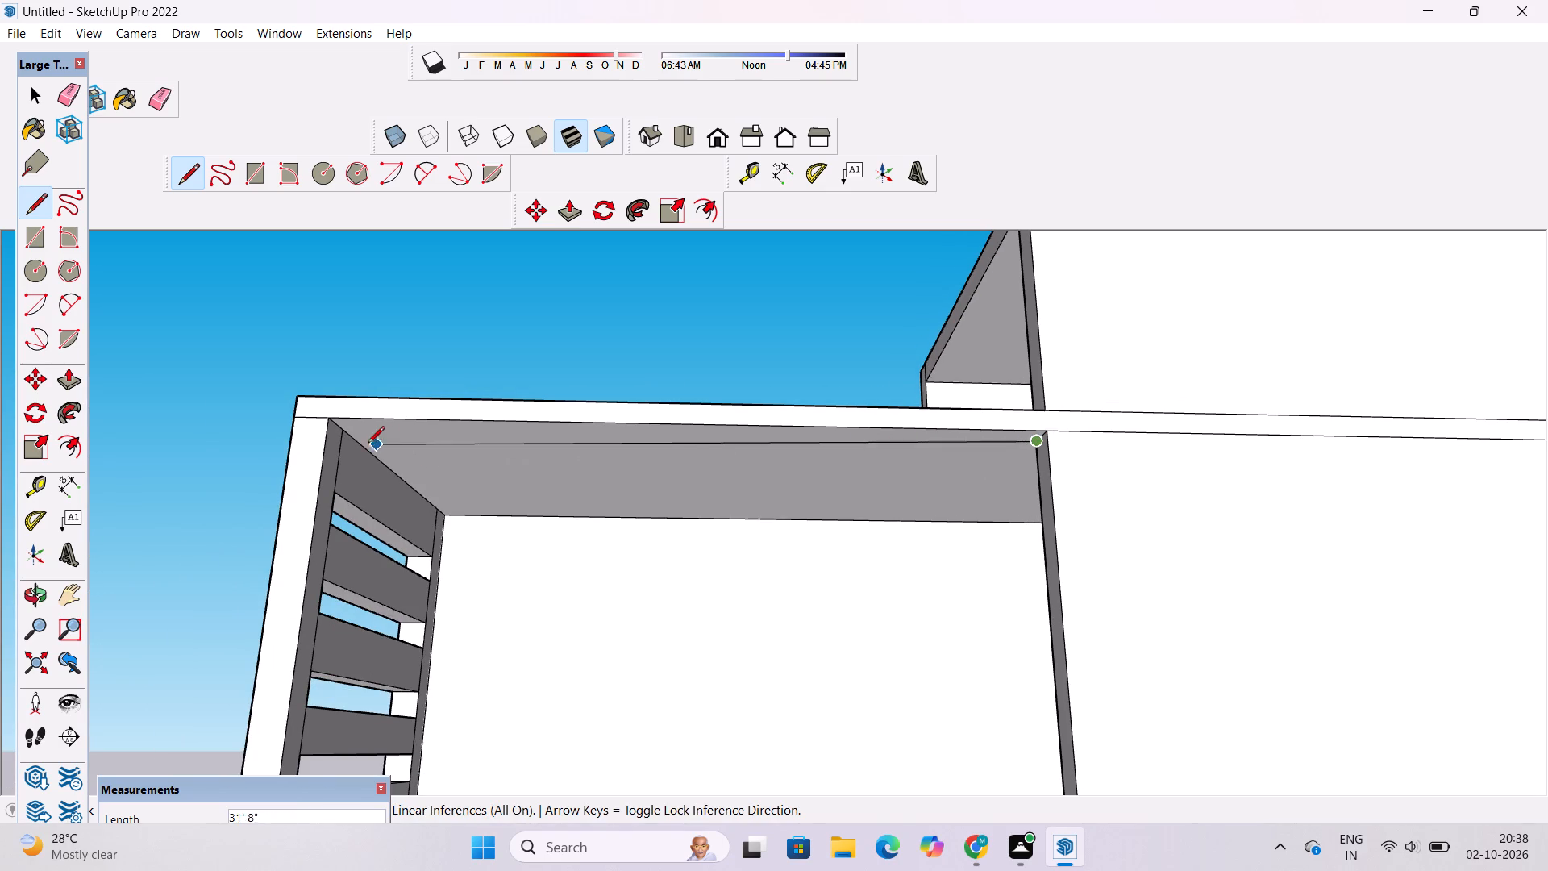
{"action": "left_click", "coordinate": [343, 435]}
Delete the face that fills the upper balcony's front opening.
{"action": "key", "text": "space"}
{"action": "left_click", "coordinate": [618, 519]}
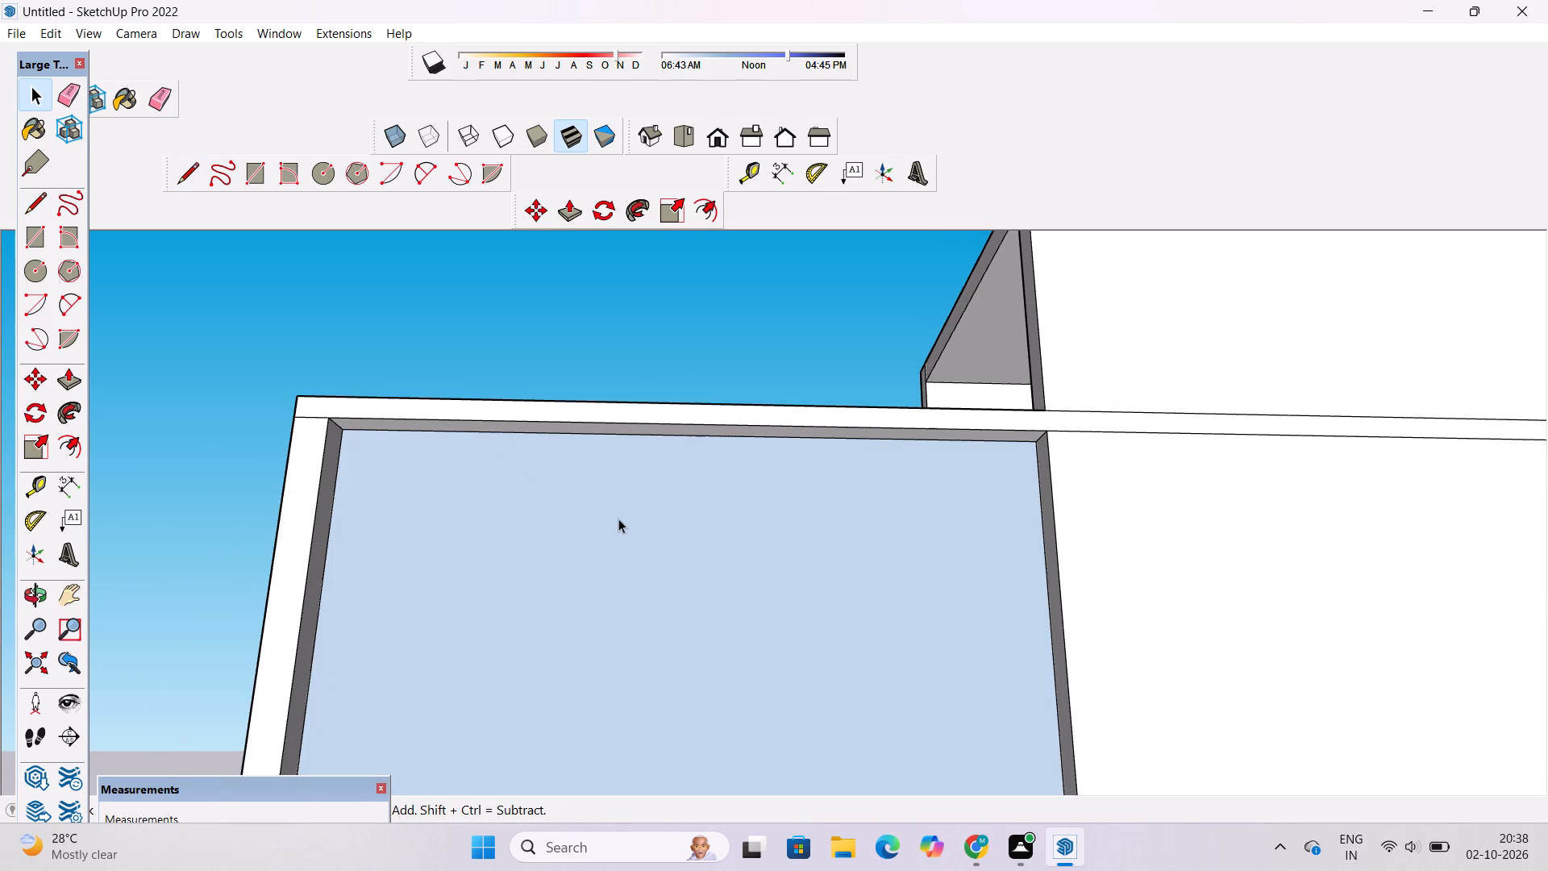
{"action": "key", "text": "Delete"}
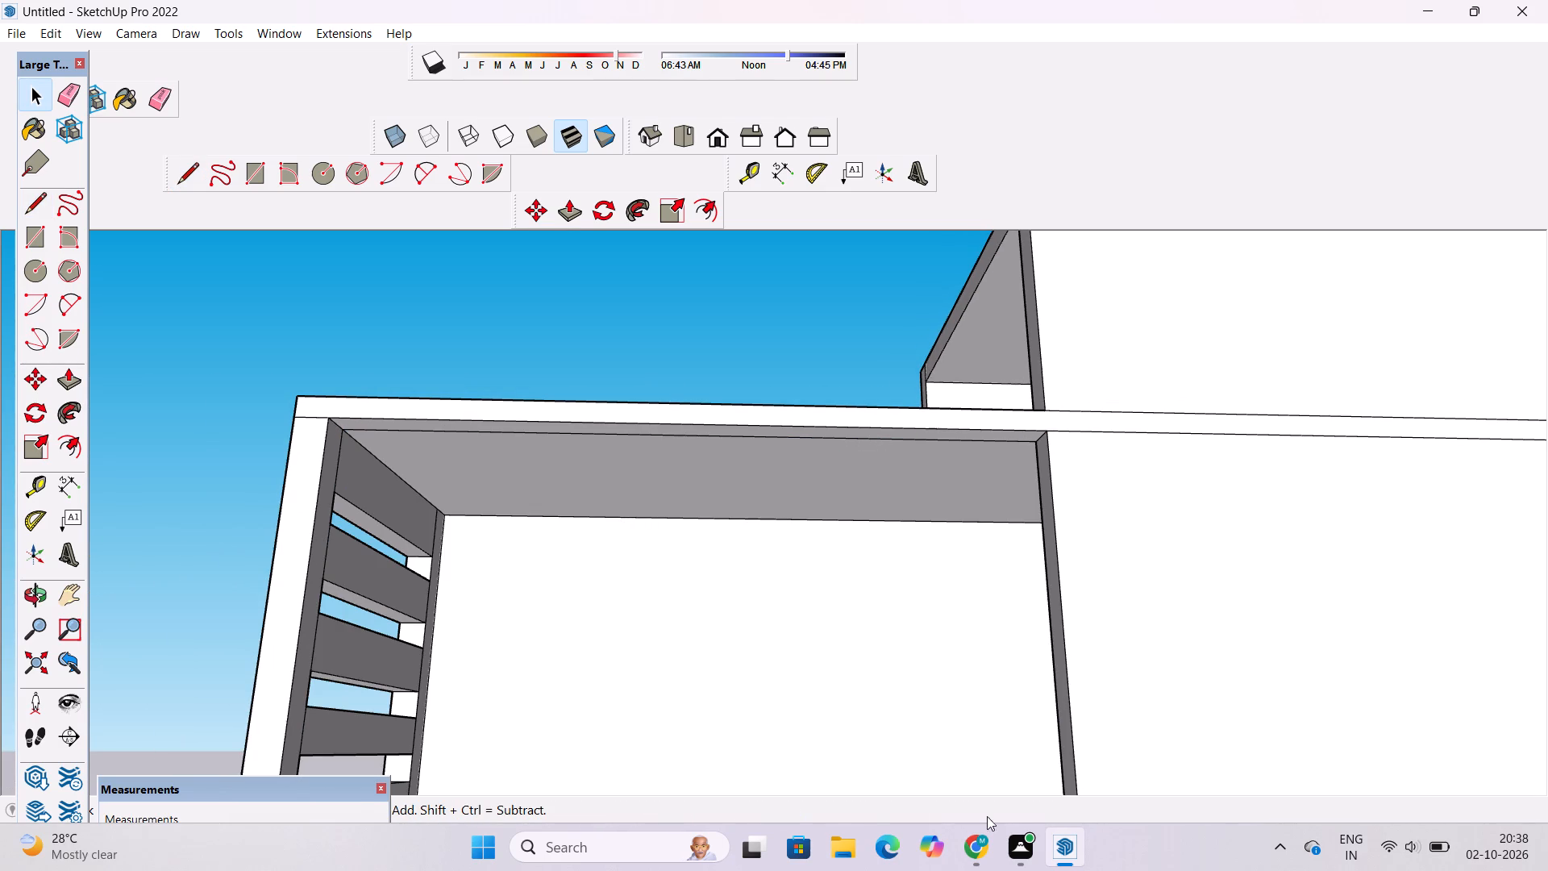
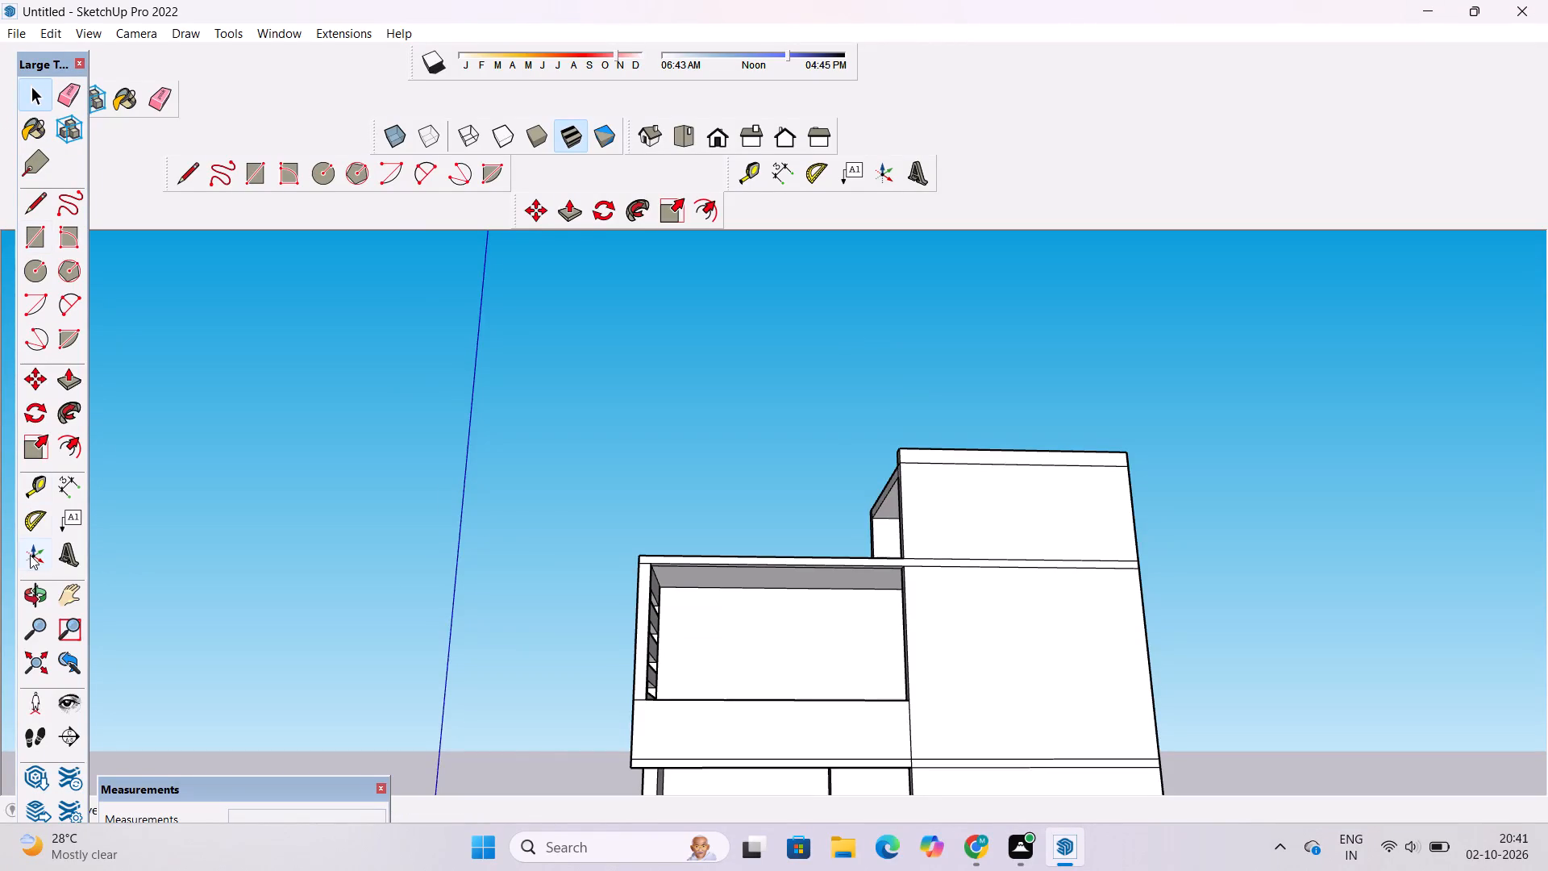
Push/Pull the narrow strip along the front edge of the upper balcony's ceiling down 9".
{"action": "left_click", "coordinate": [37, 586]}
{"action": "scroll", "coordinate": [838, 481], "scroll_direction": "down", "scroll_amount": 7}
{"action": "left_click_drag", "start_coordinate": [880, 435], "coordinate": [900, 647]}
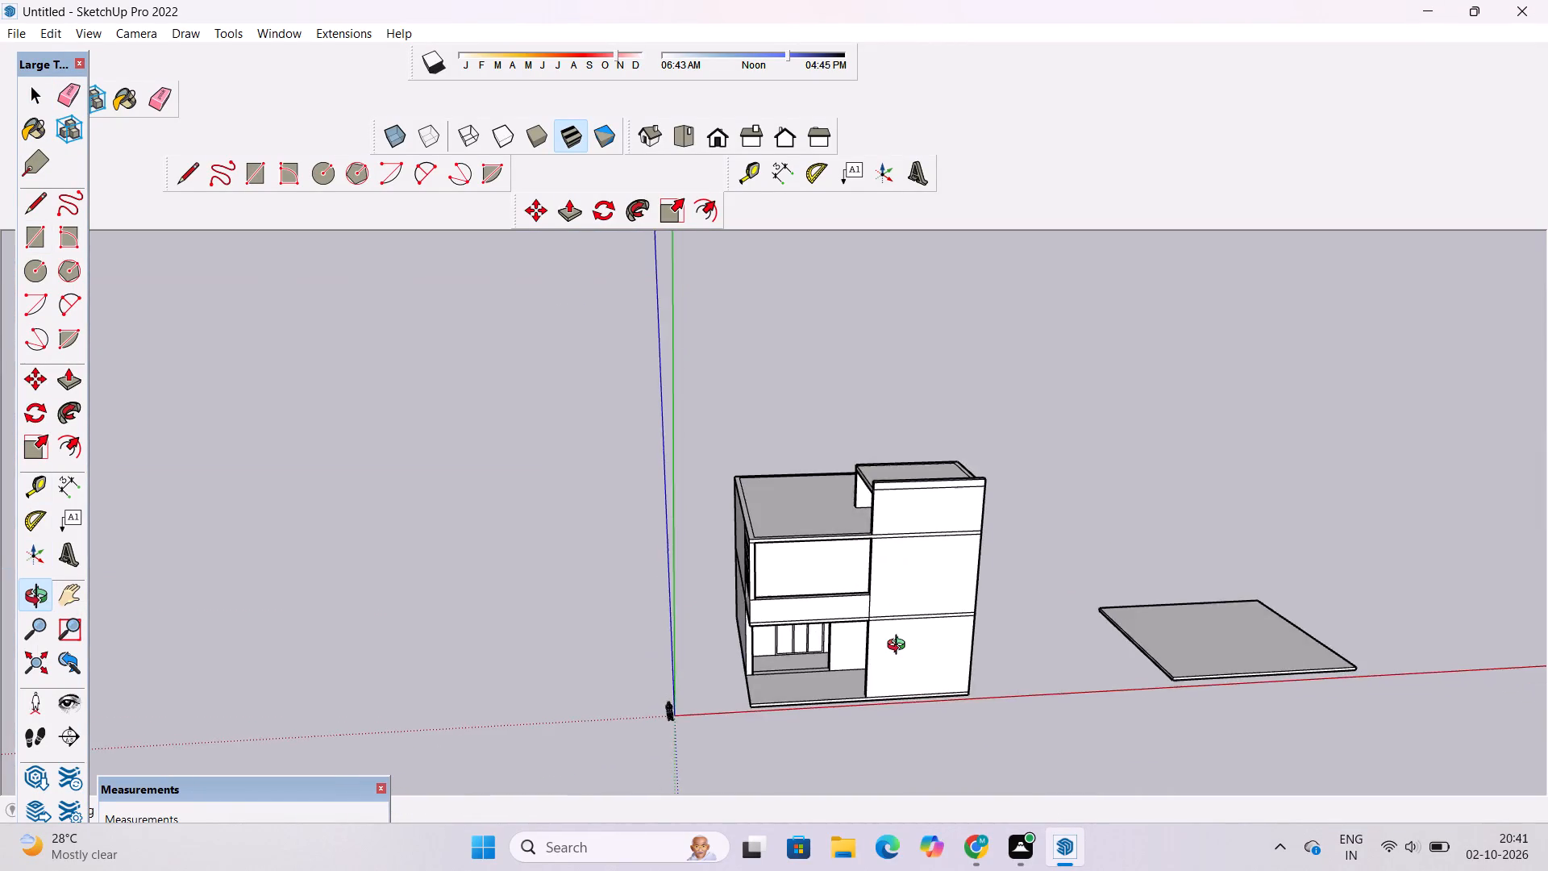
{"action": "scroll", "coordinate": [897, 647], "scroll_direction": "up", "scroll_amount": 6}
{"action": "scroll", "coordinate": [894, 635], "scroll_direction": "down", "scroll_amount": 1}
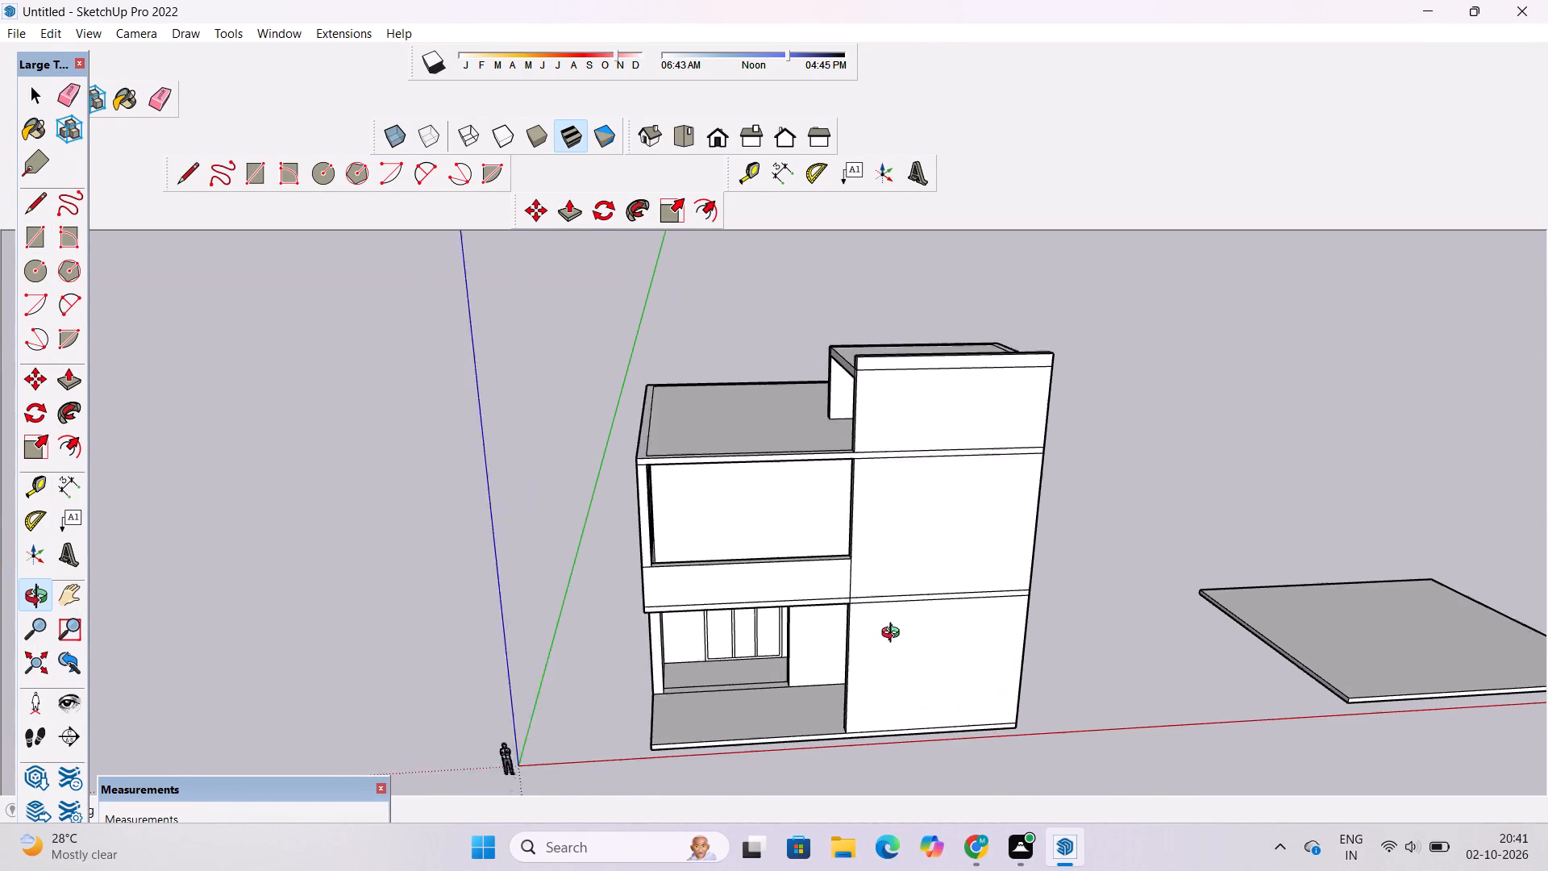
{"action": "scroll", "coordinate": [894, 635], "scroll_direction": "down", "scroll_amount": 1}
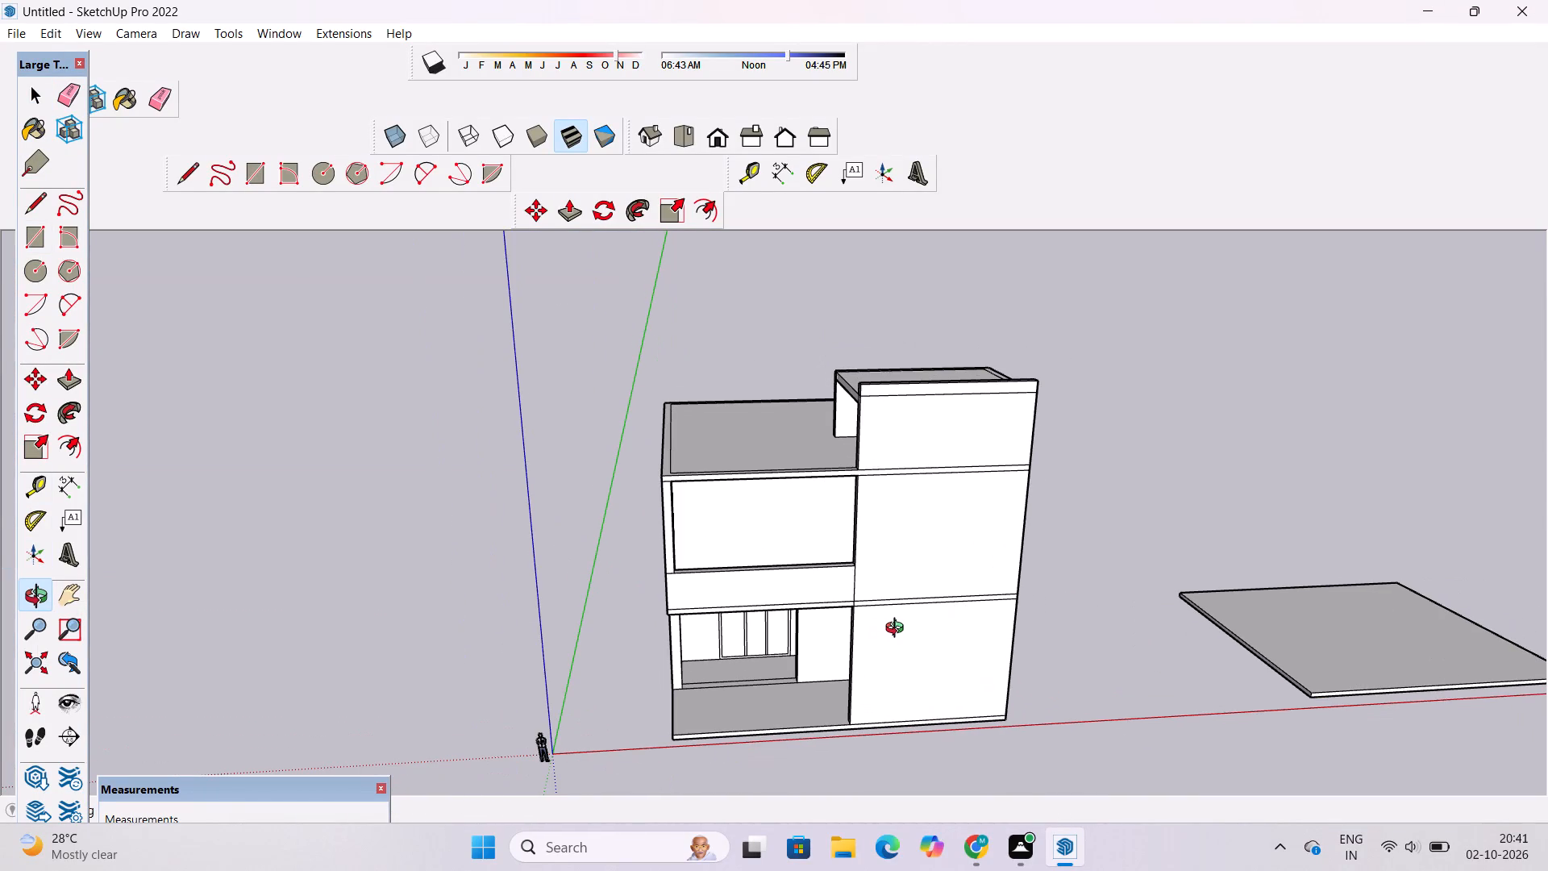
{"action": "left_click_drag", "start_coordinate": [905, 626], "coordinate": [991, 514], "text": "shift"}
{"action": "scroll", "coordinate": [991, 513], "scroll_direction": "up", "scroll_amount": 3}
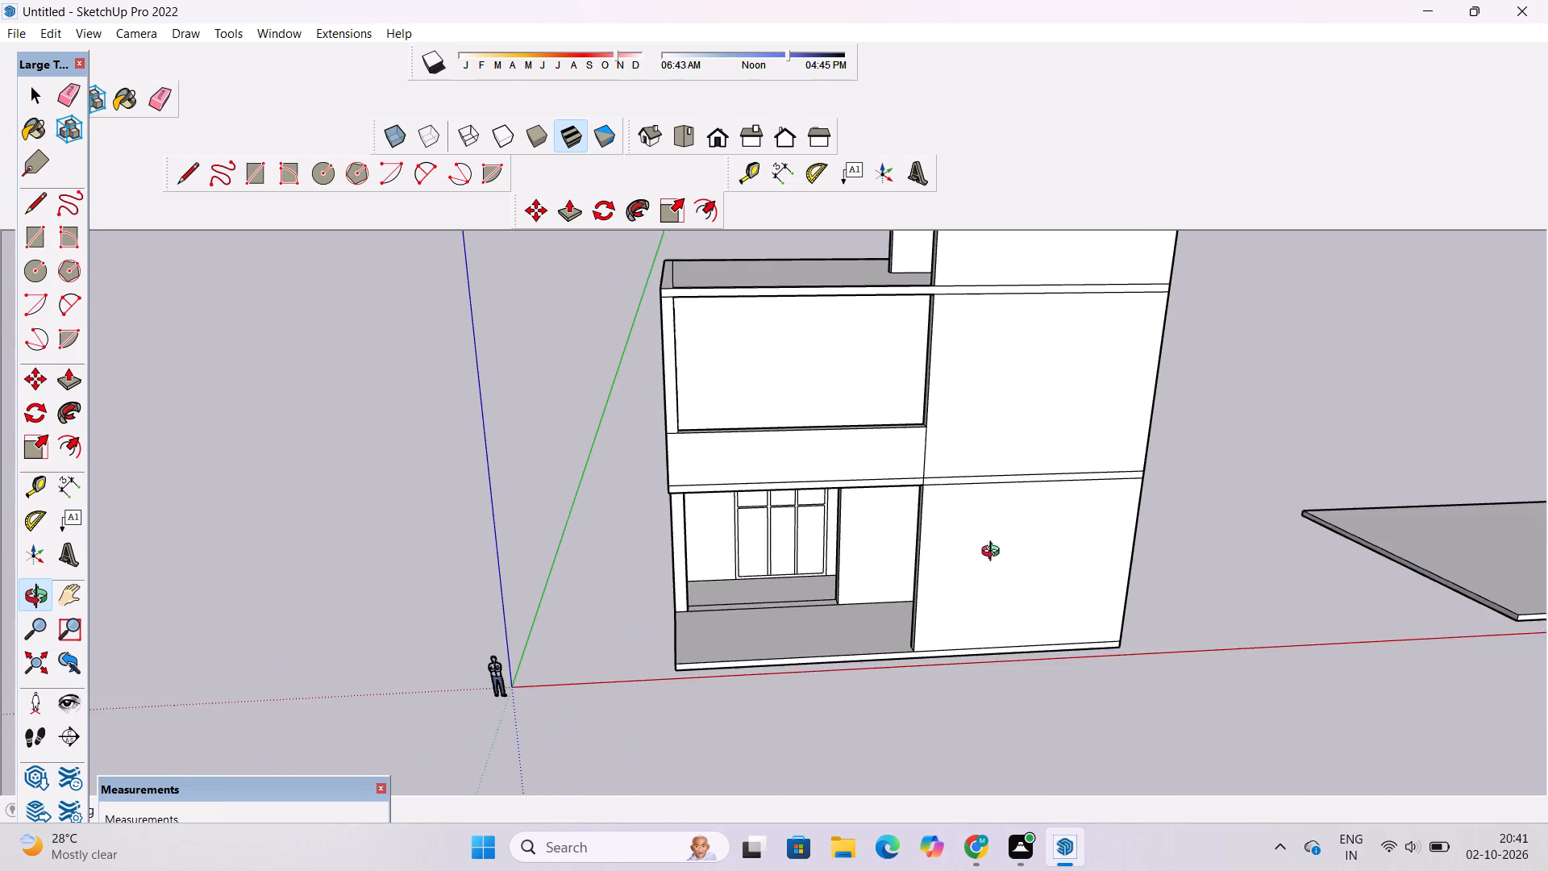
{"action": "left_click_drag", "start_coordinate": [994, 553], "coordinate": [968, 511]}
{"action": "left_click_drag", "start_coordinate": [964, 496], "coordinate": [851, 639], "text": "shift"}
{"action": "scroll", "coordinate": [757, 530], "scroll_direction": "up", "scroll_amount": 4}
{"action": "left_click_drag", "start_coordinate": [709, 538], "coordinate": [743, 385]}
{"action": "left_click_drag", "start_coordinate": [743, 384], "coordinate": [934, 544], "text": "shift"}
{"action": "left_click_drag", "start_coordinate": [913, 537], "coordinate": [868, 515]}
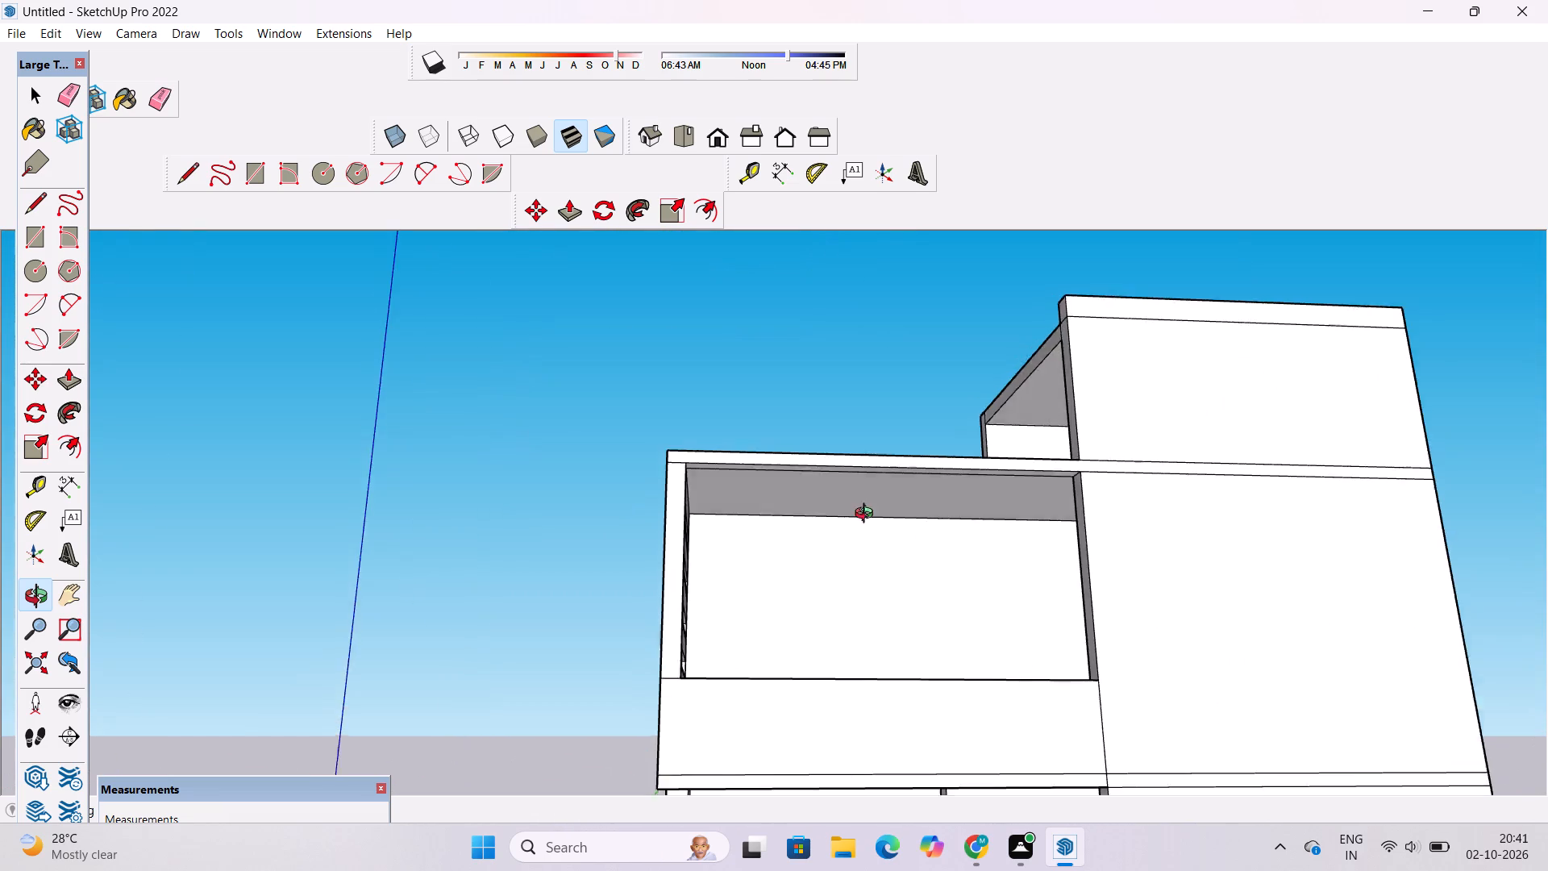
{"action": "left_click_drag", "start_coordinate": [868, 515], "coordinate": [806, 484]}
{"action": "left_click_drag", "start_coordinate": [805, 494], "coordinate": [744, 461], "text": "shift"}
{"action": "left_click_drag", "start_coordinate": [755, 458], "coordinate": [778, 484]}
{"action": "left_click_drag", "start_coordinate": [780, 486], "coordinate": [761, 461]}
{"action": "left_click_drag", "start_coordinate": [761, 457], "coordinate": [800, 457]}
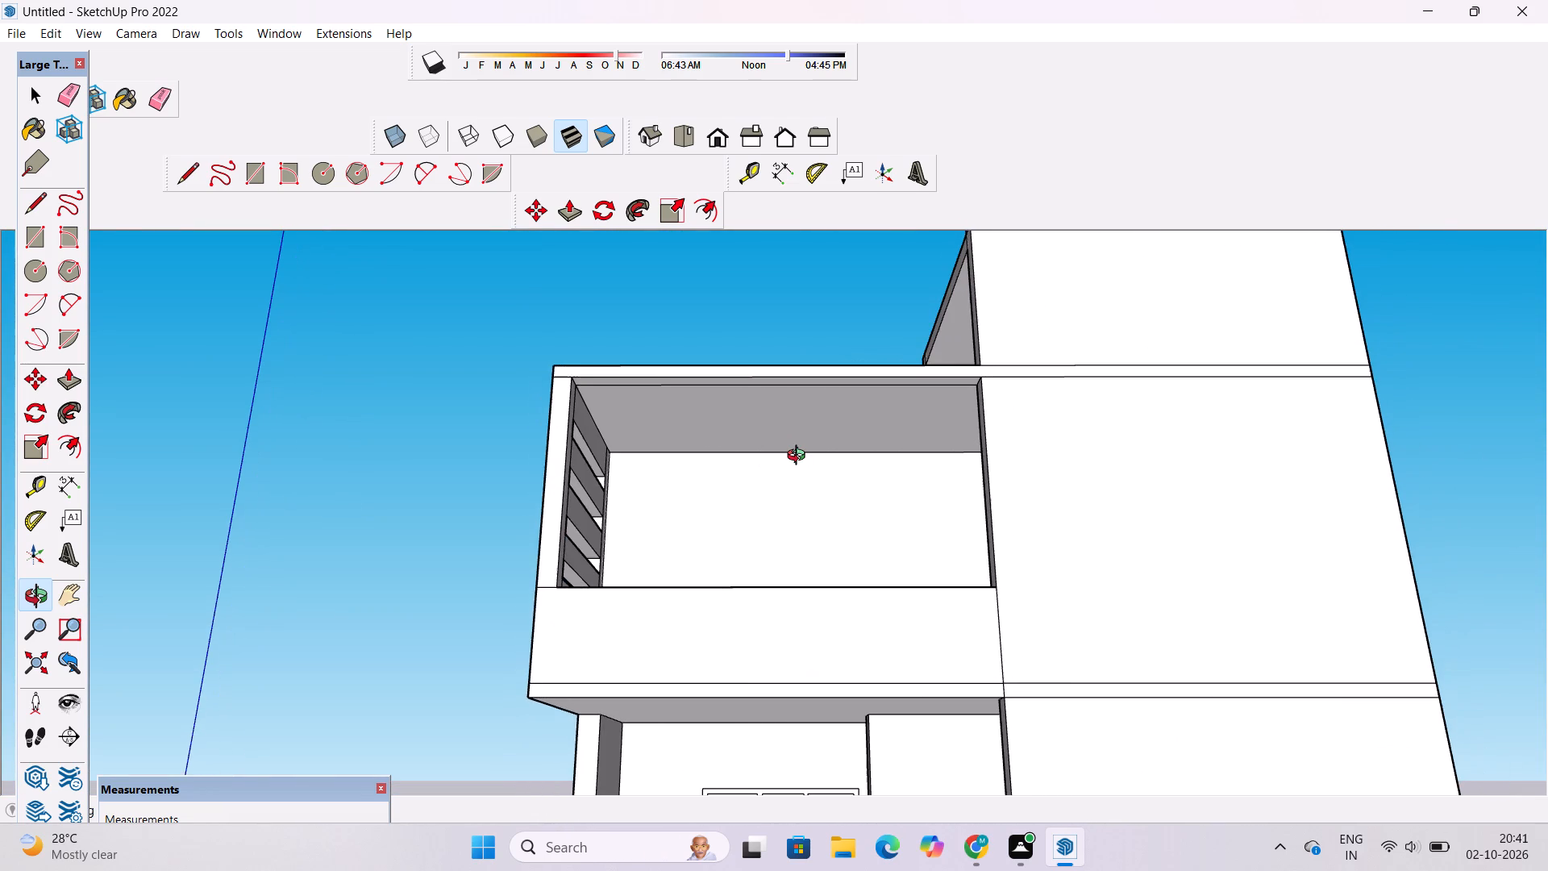
{"action": "left_click", "coordinate": [800, 457]}
{"action": "key", "text": "p"}
{"action": "scroll", "coordinate": [810, 415], "scroll_direction": "up", "scroll_amount": 2}
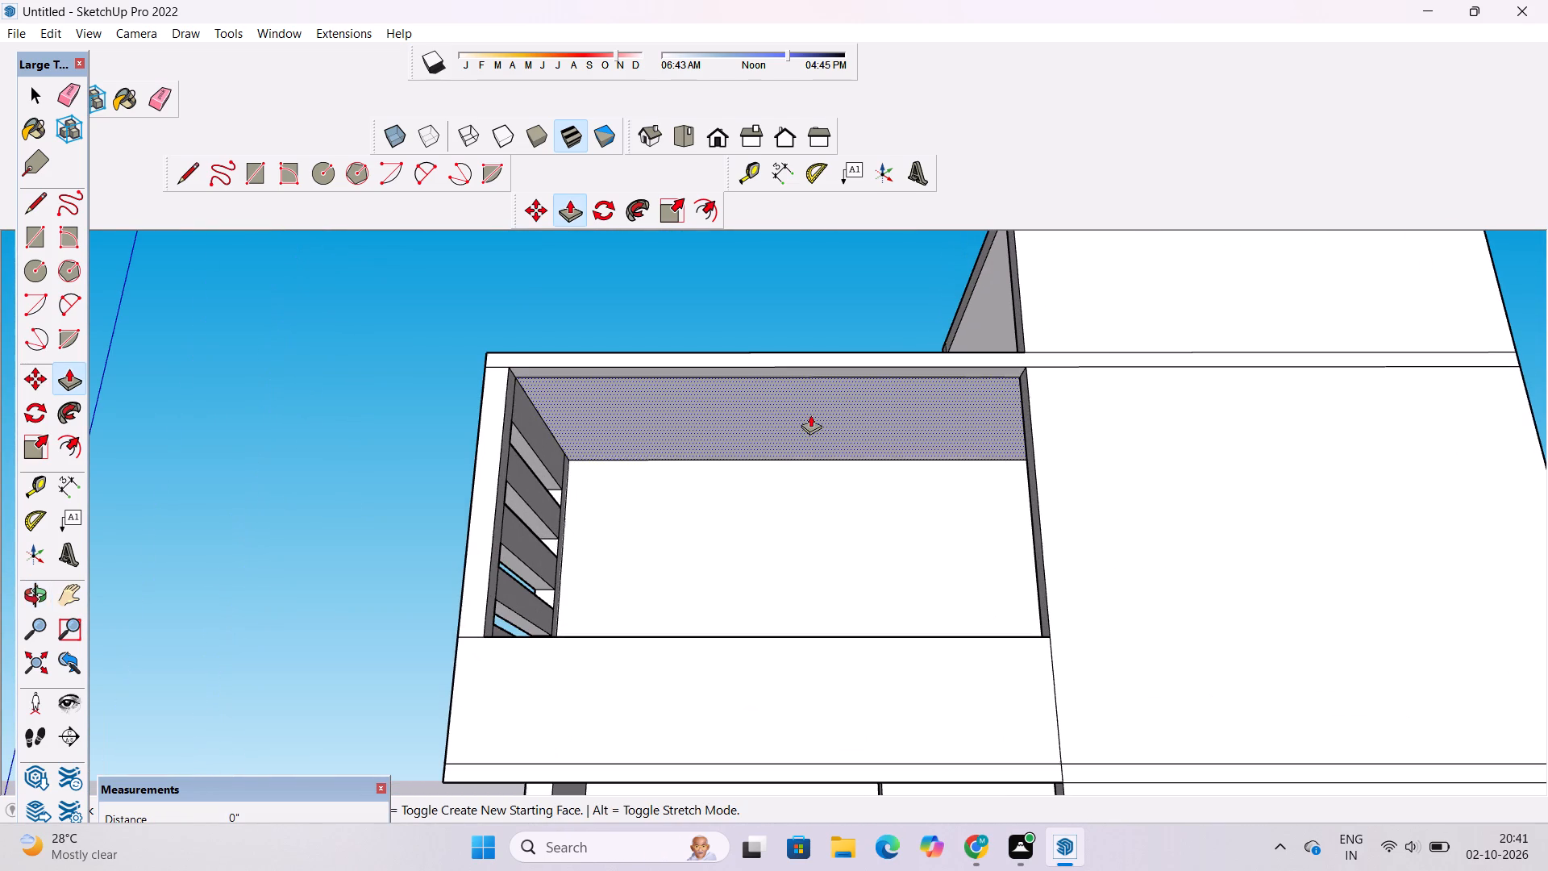
{"action": "left_click", "coordinate": [827, 372]}
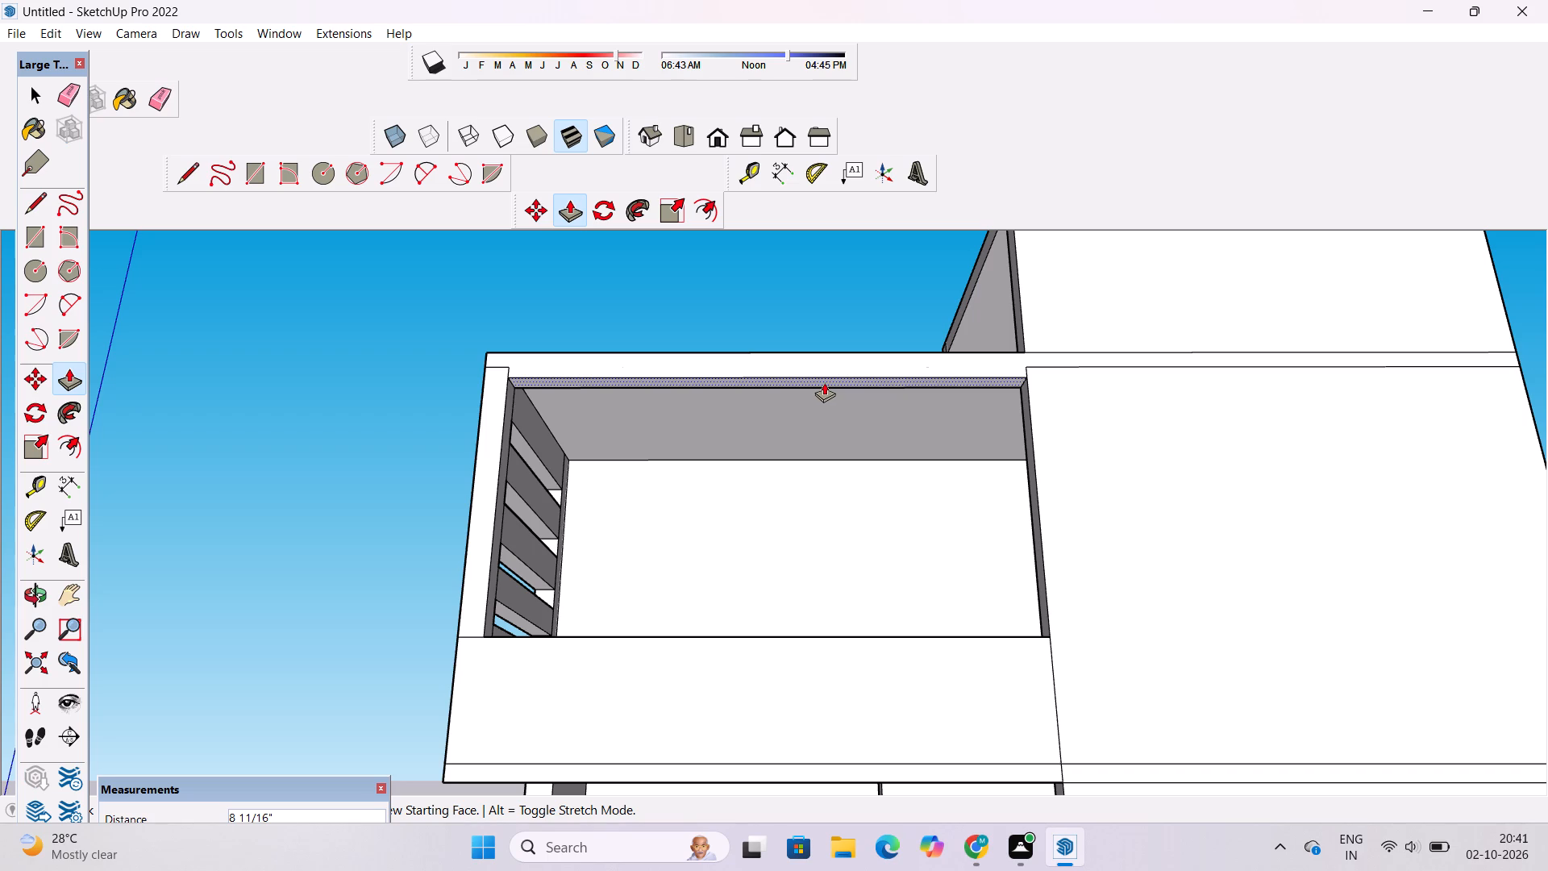
{"action": "type", "text": "9\""}
{"action": "key", "text": "Return"}
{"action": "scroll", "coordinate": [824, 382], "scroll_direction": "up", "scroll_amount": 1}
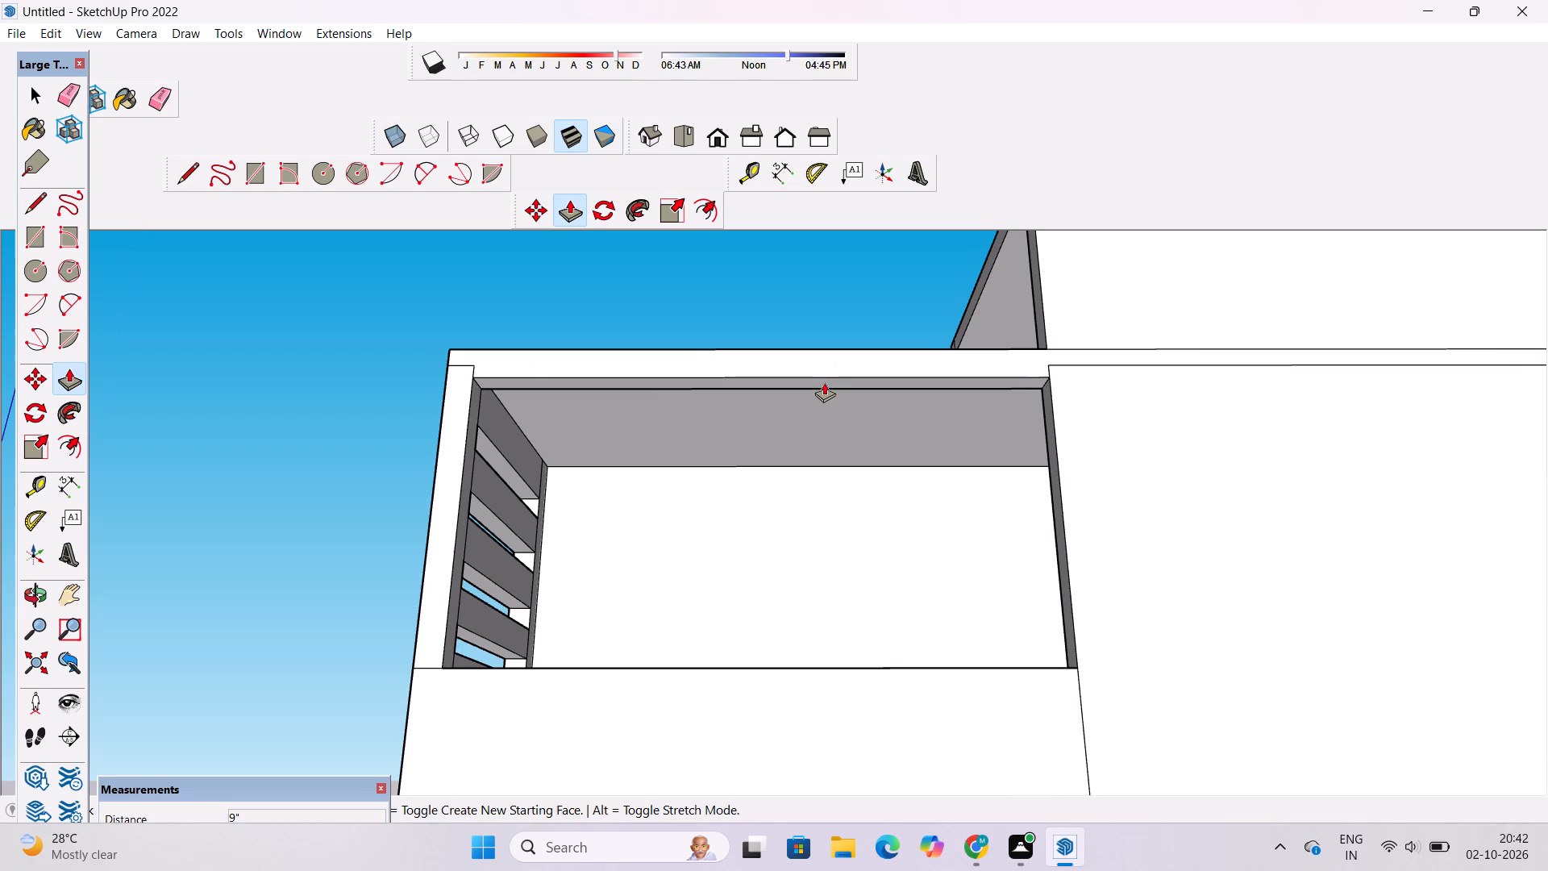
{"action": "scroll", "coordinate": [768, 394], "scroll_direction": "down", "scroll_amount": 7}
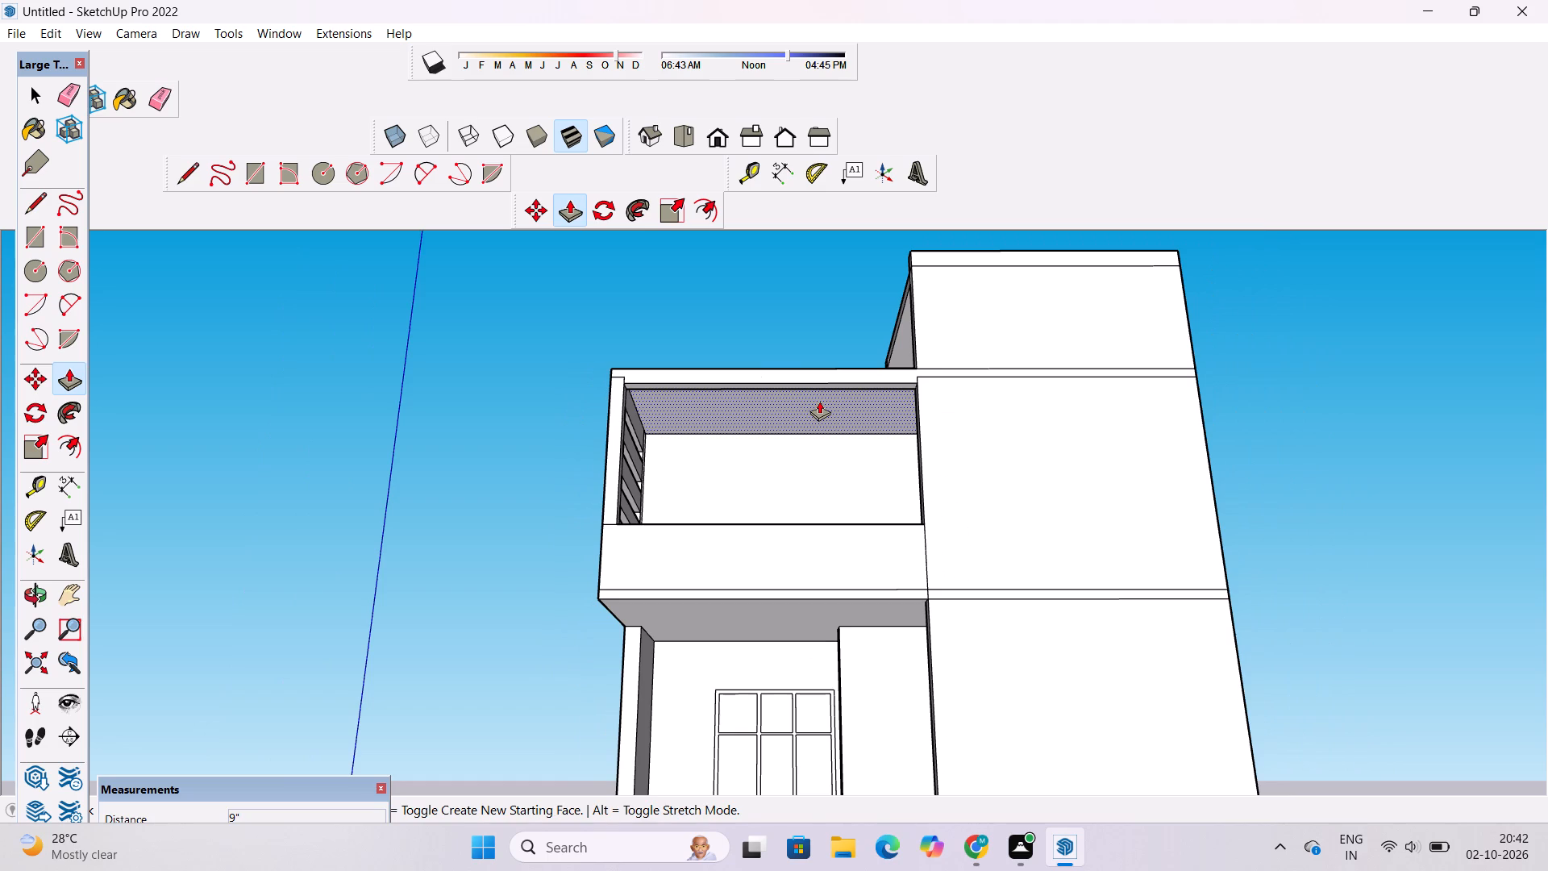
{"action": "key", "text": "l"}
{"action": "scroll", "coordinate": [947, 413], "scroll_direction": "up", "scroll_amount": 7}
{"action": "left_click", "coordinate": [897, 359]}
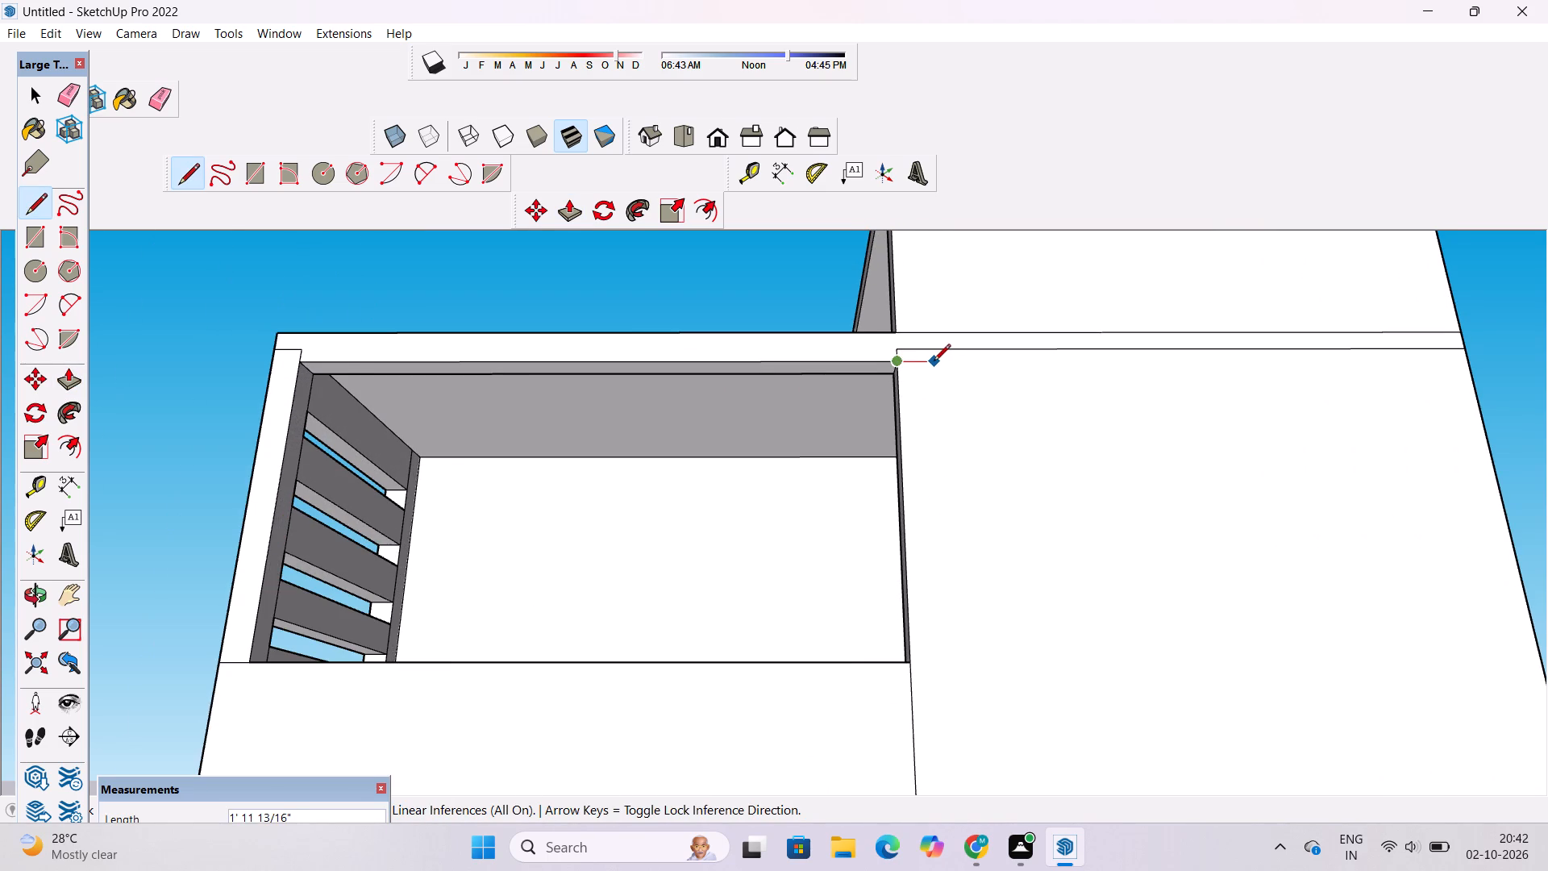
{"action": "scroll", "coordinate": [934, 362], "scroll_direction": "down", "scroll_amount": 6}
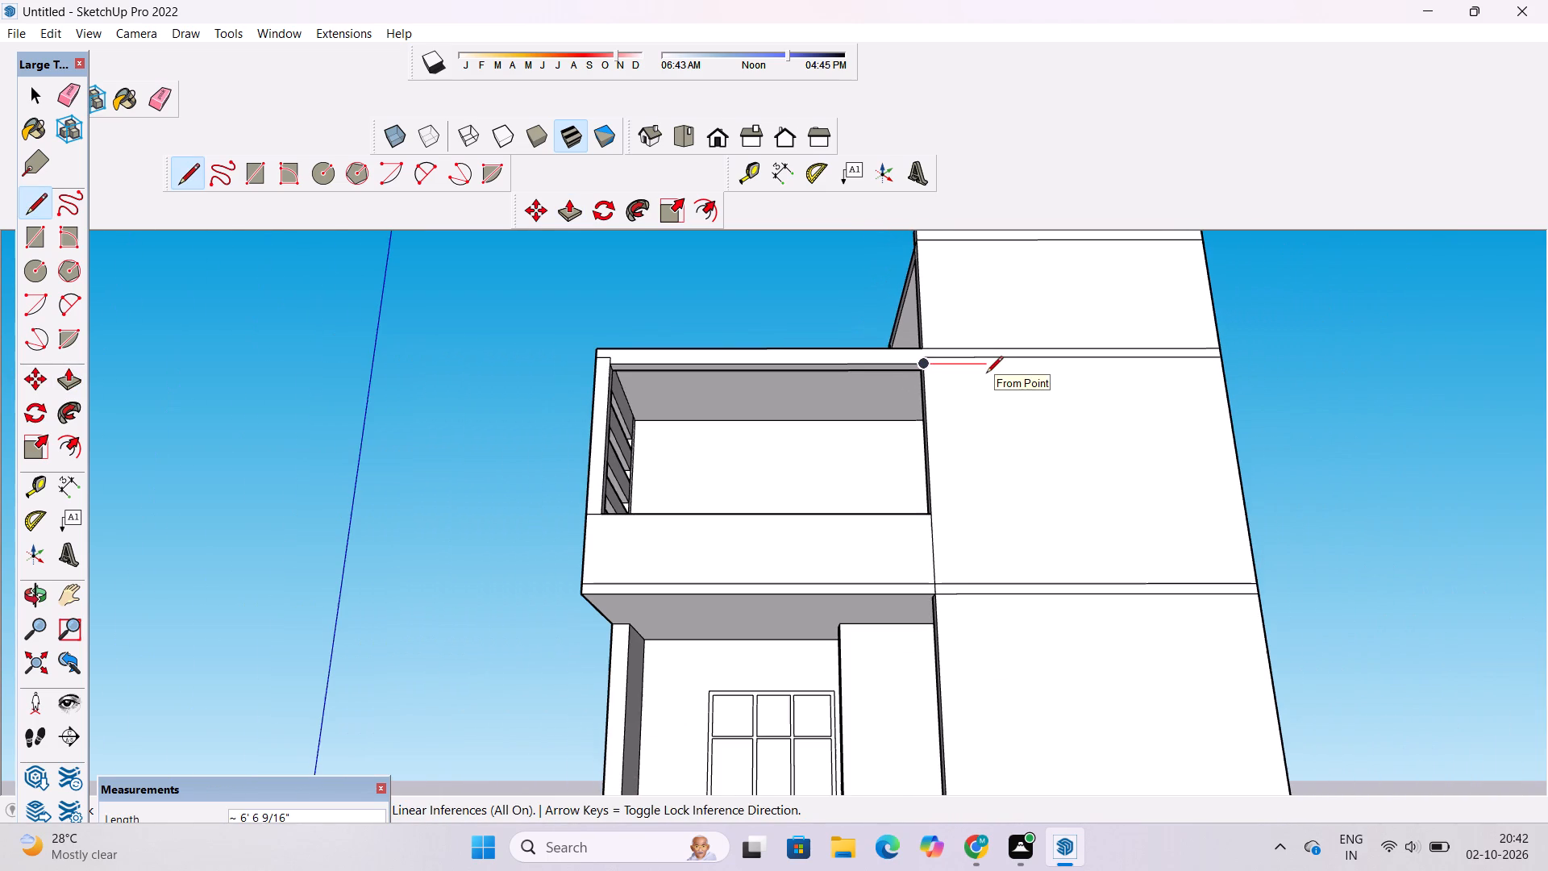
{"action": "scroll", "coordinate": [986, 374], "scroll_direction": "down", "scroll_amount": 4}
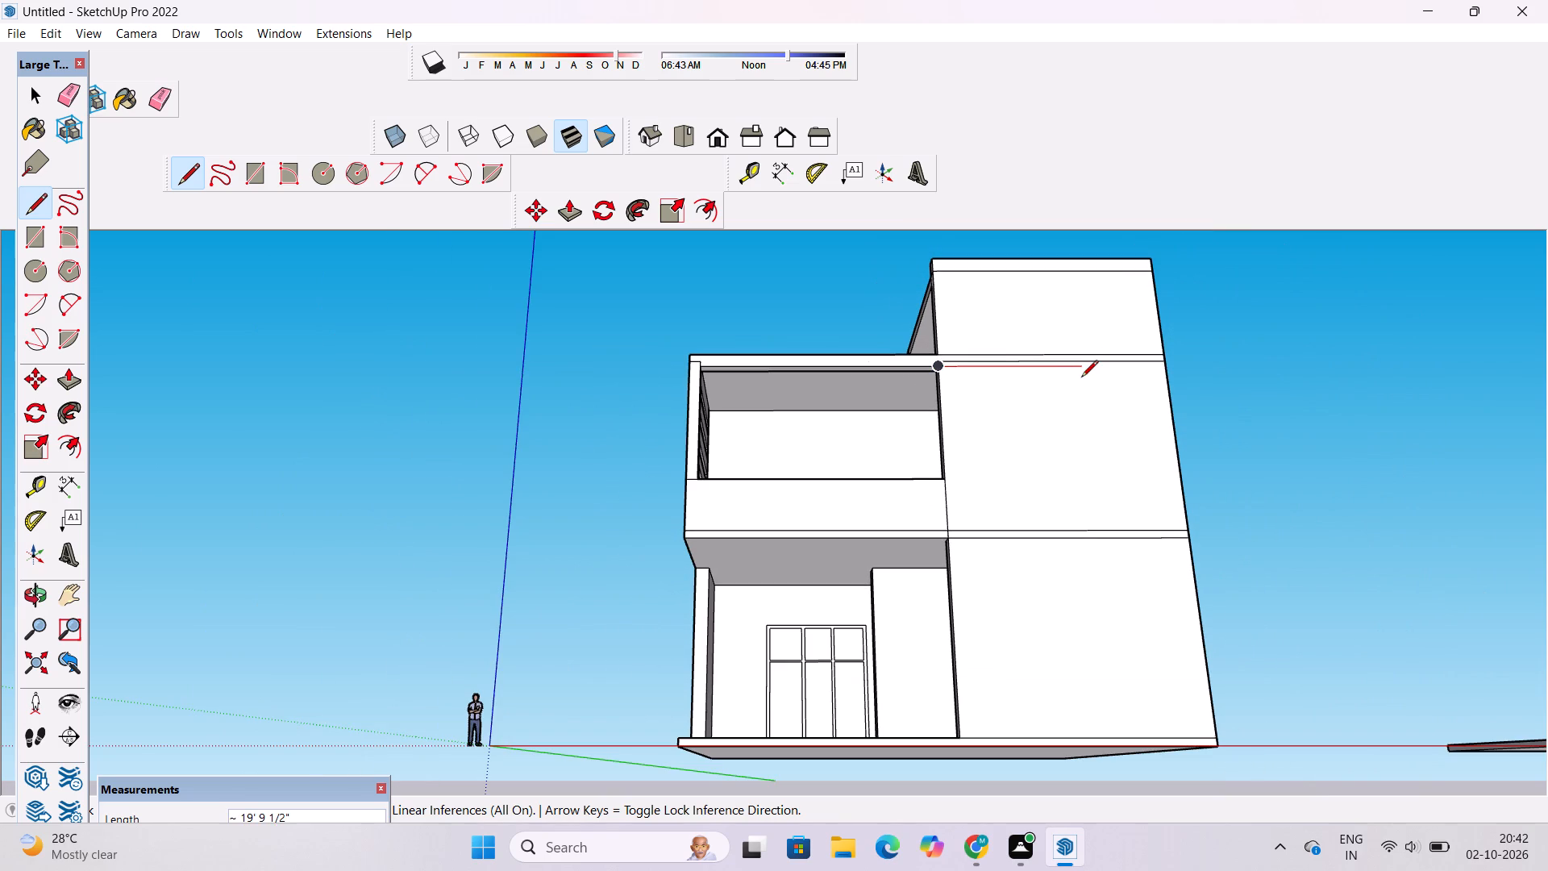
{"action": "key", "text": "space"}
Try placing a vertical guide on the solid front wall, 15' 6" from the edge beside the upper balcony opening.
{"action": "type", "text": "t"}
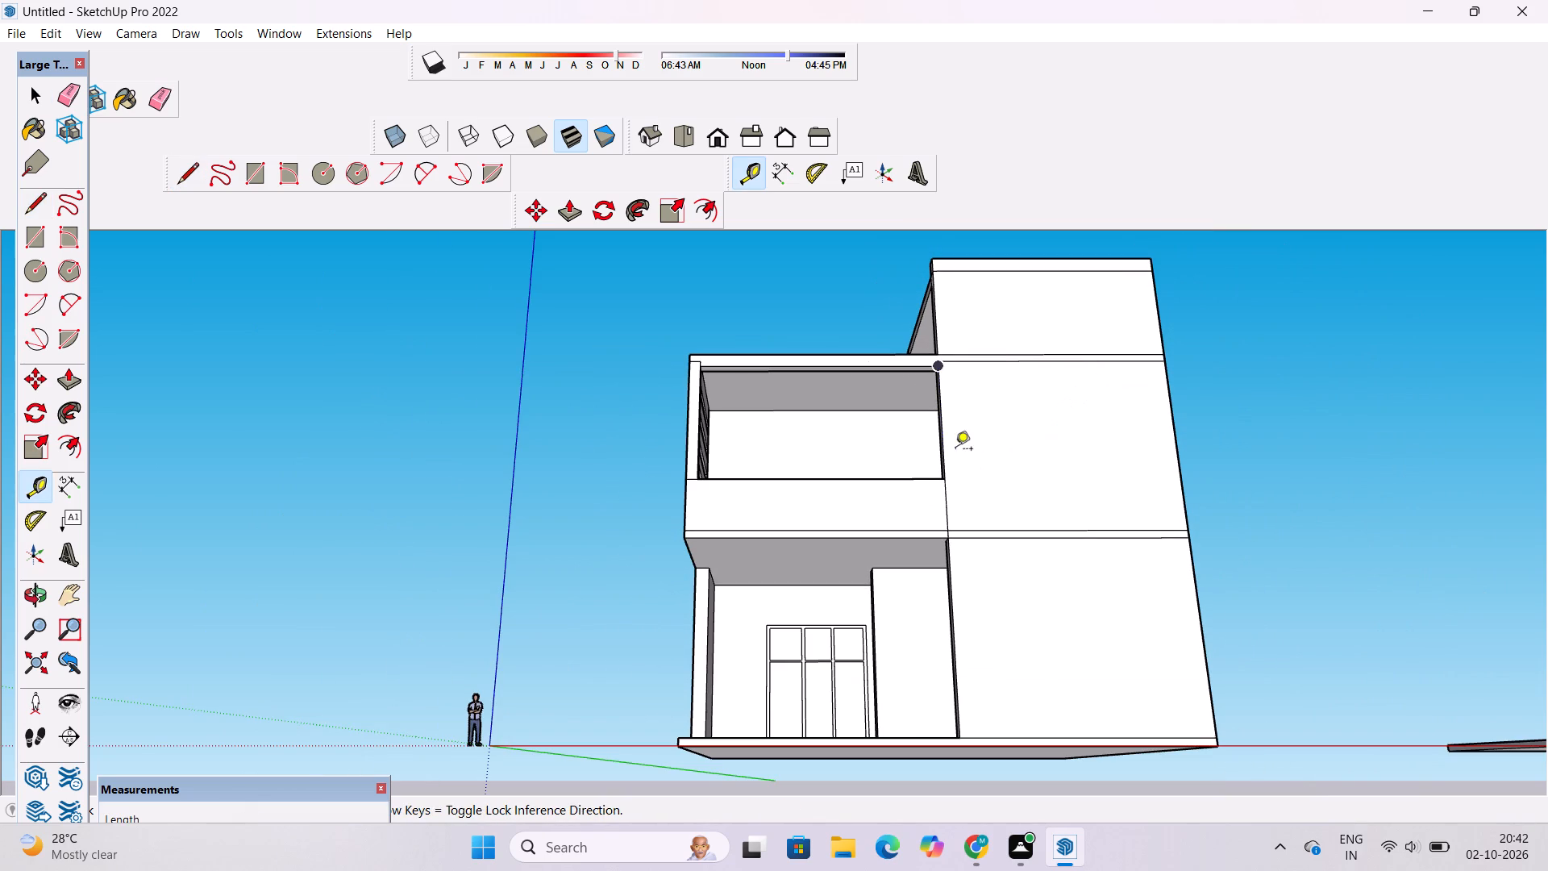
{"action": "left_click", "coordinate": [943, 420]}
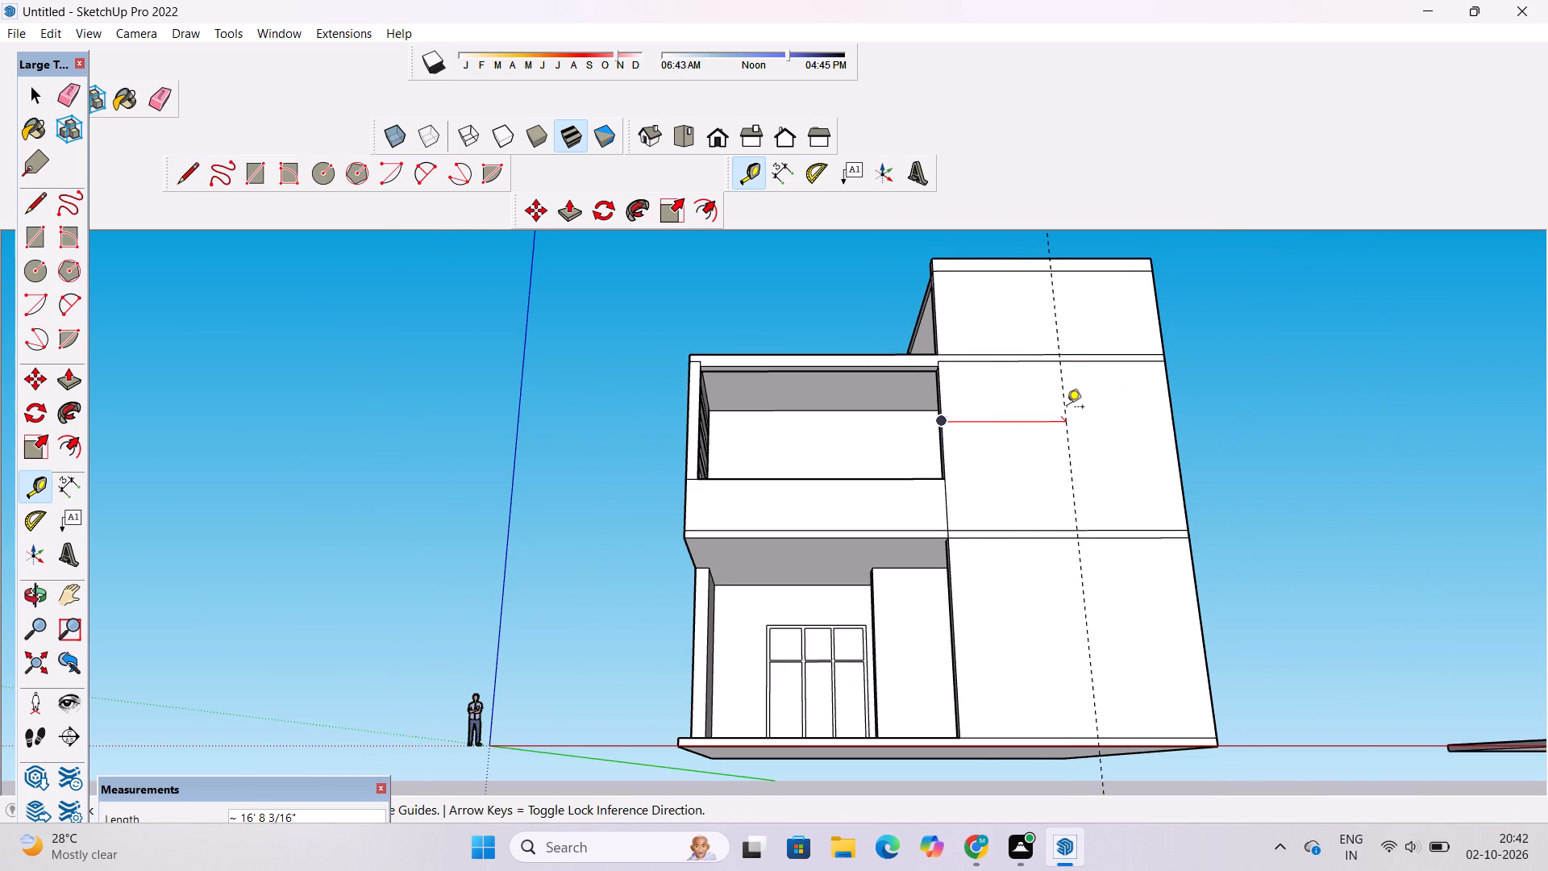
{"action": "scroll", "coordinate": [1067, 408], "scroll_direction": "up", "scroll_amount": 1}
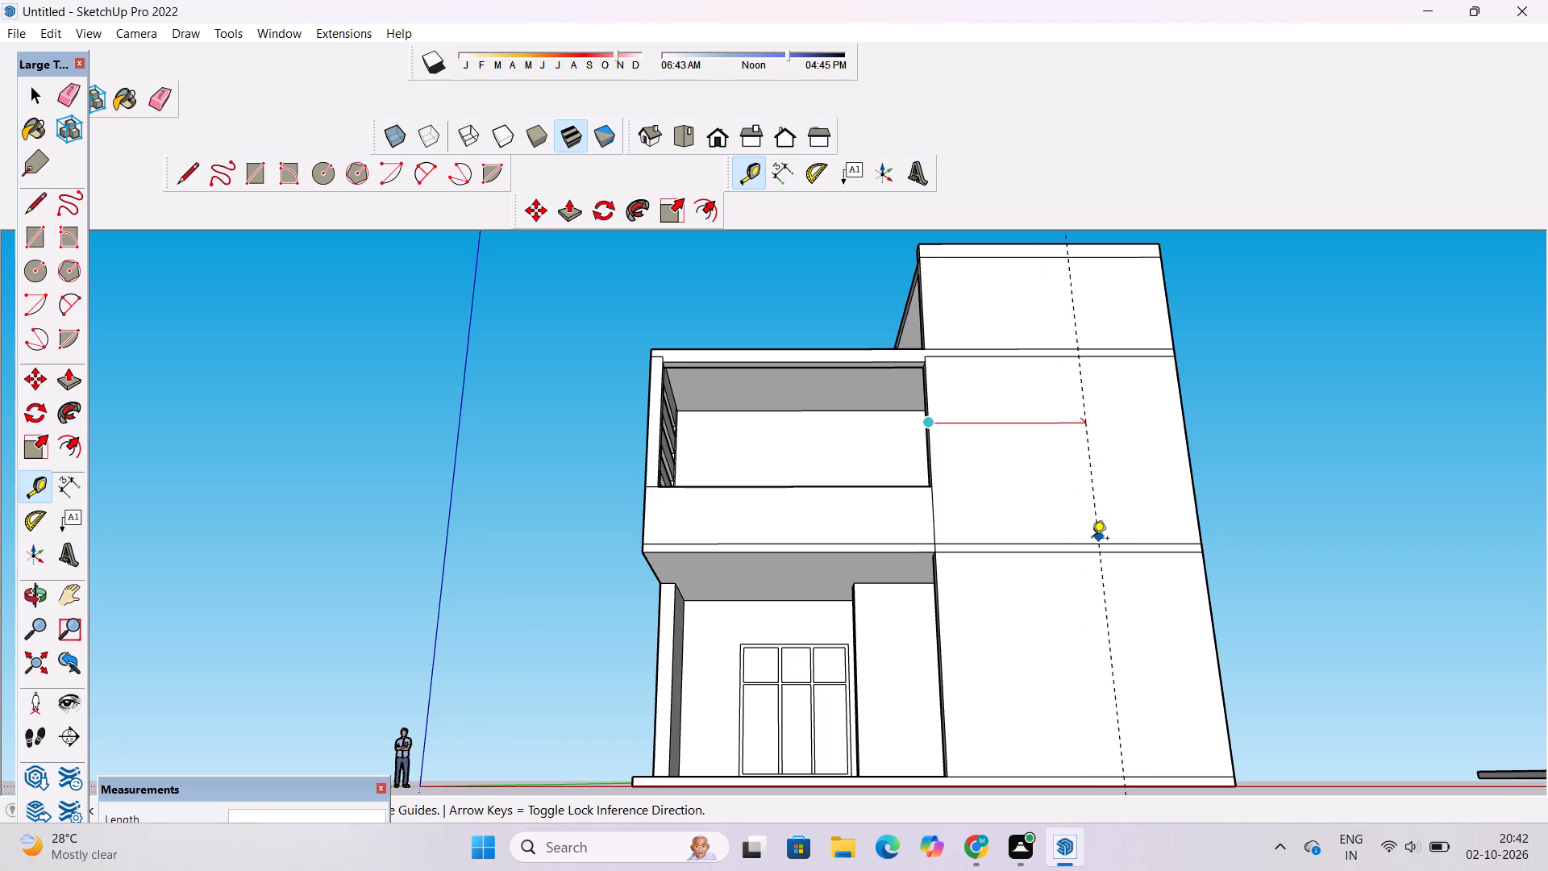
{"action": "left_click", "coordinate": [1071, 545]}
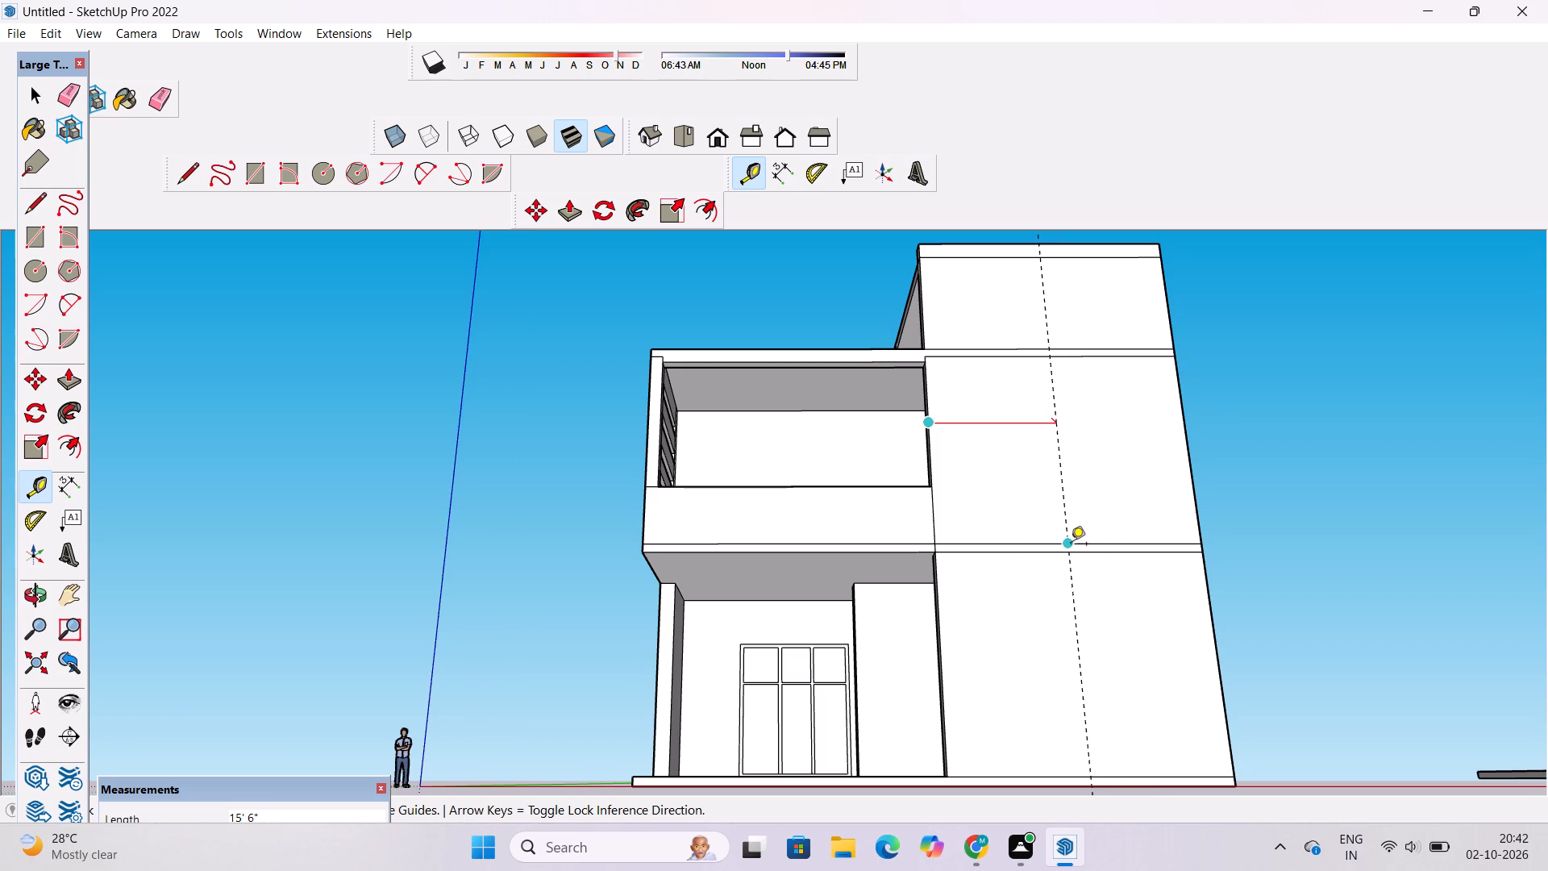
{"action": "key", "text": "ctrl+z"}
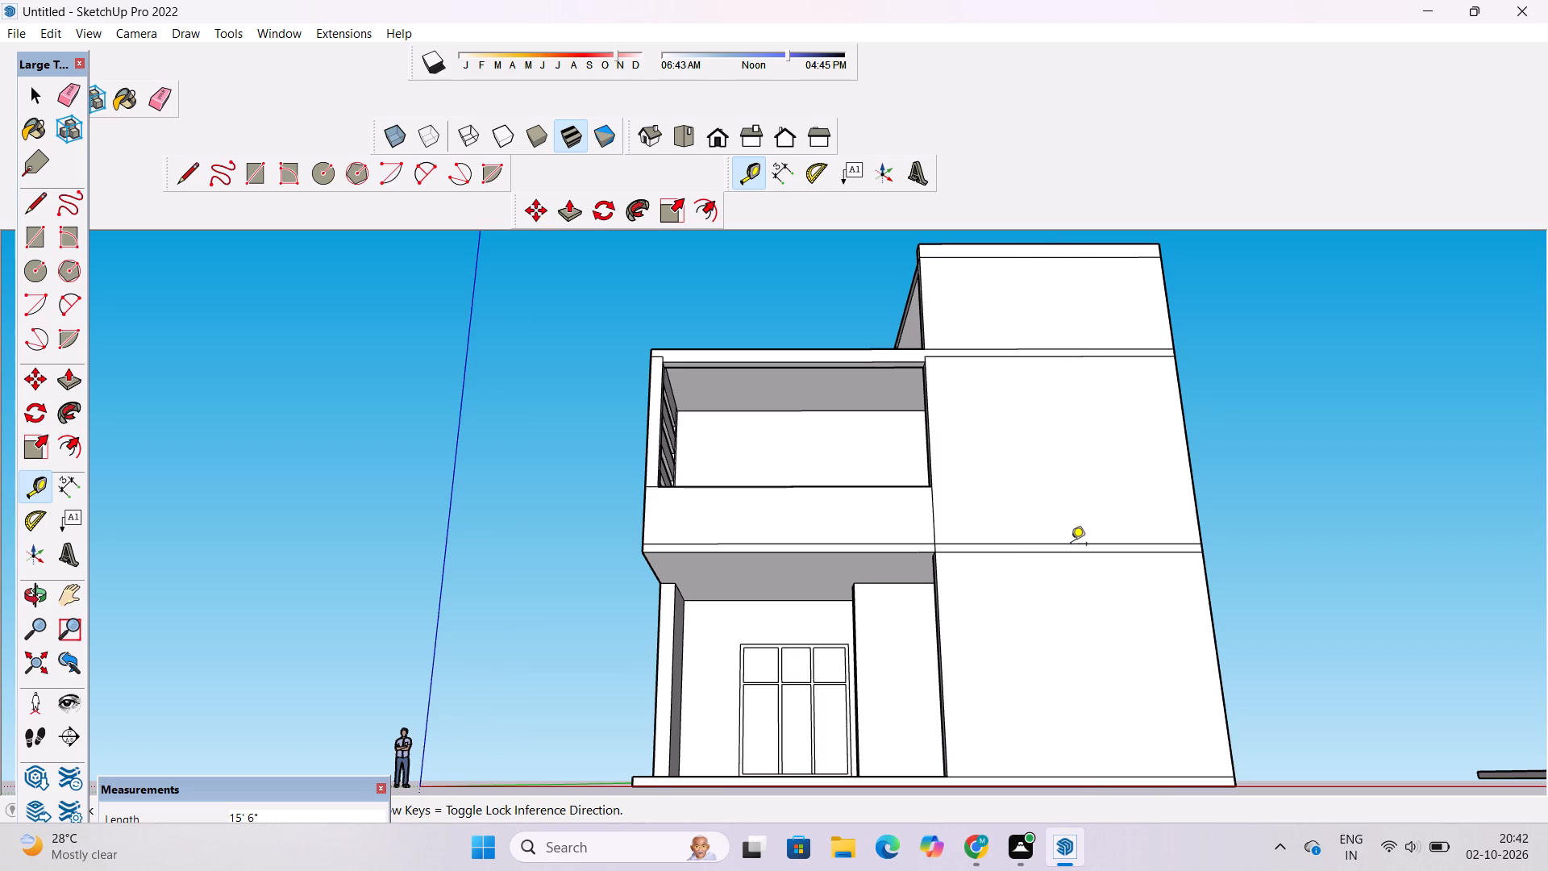
Place a vertical guide on the solid front wall, 18' from the edge beside the upper balcony opening.
{"action": "left_click", "coordinate": [928, 425]}
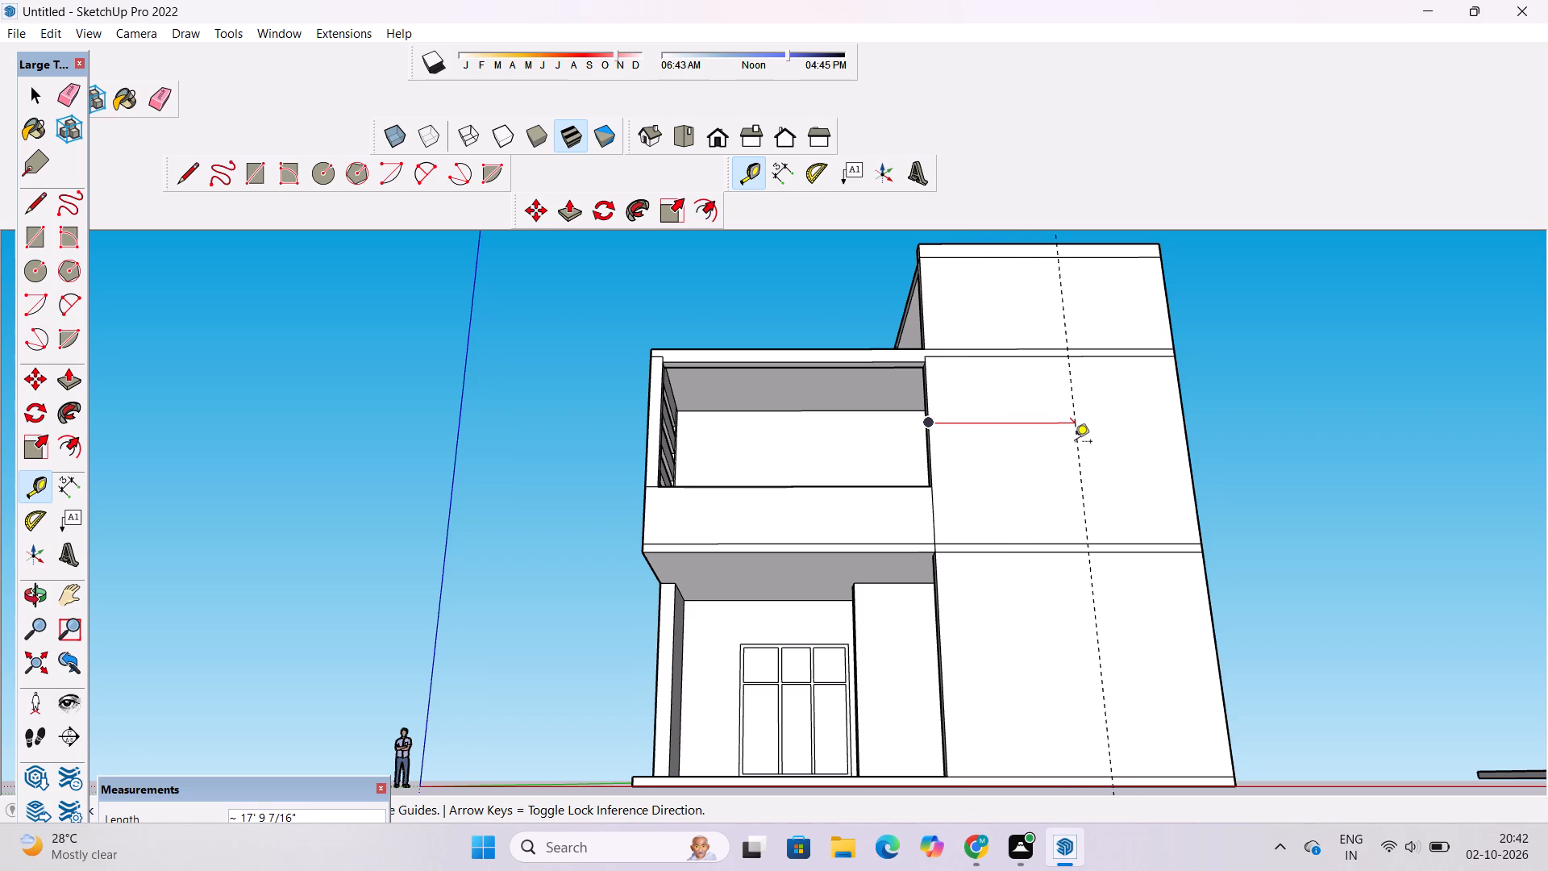
{"action": "type", "text": "18'"}
{"action": "key", "text": "Return"}
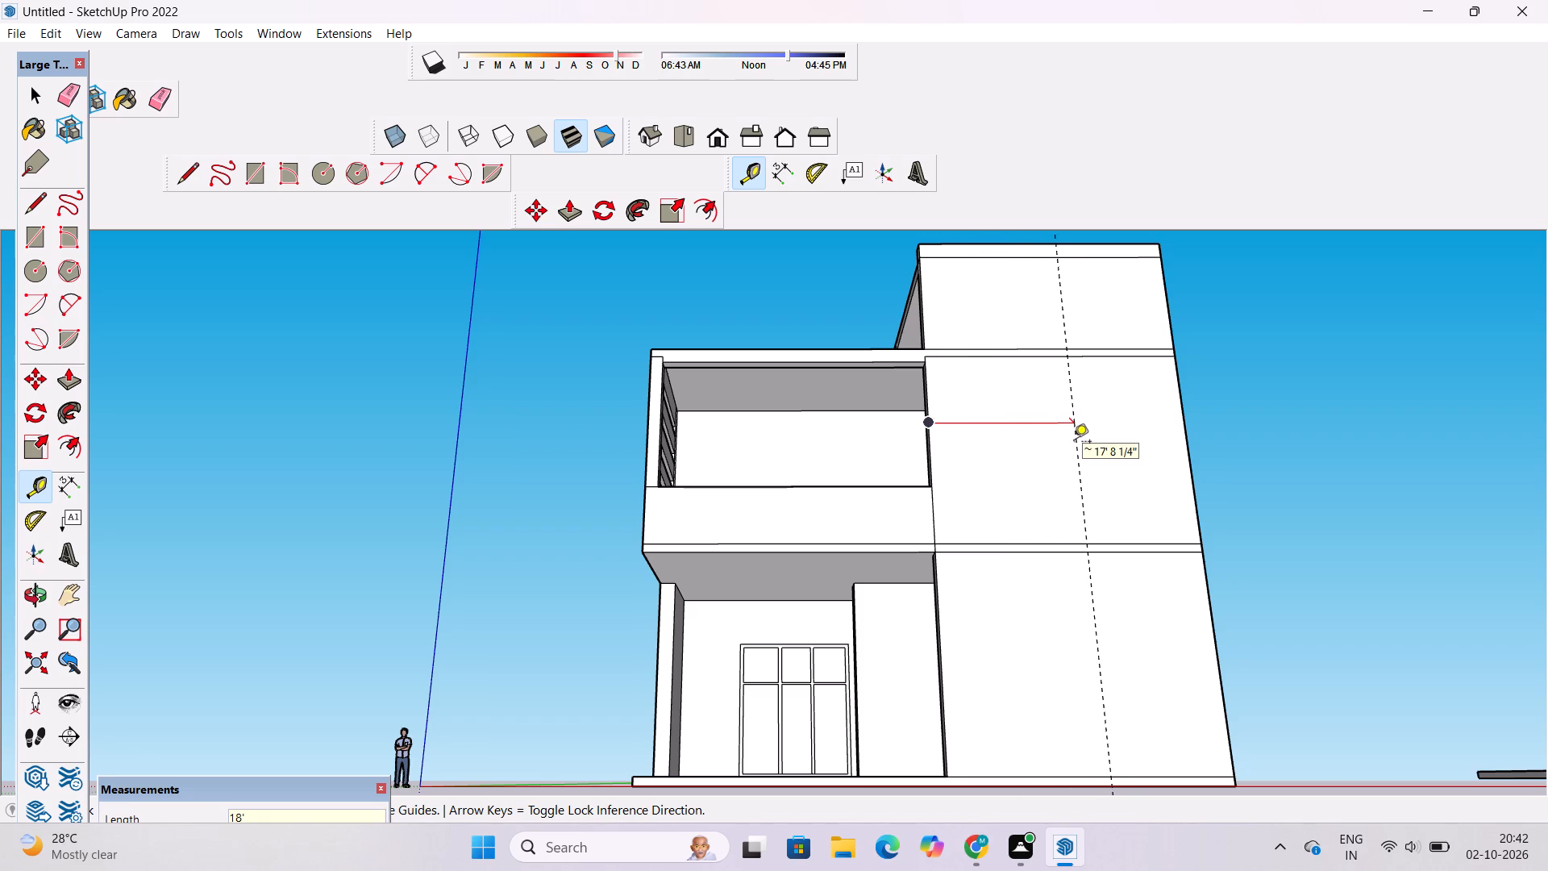
Draw a vertical line along the 18' guide on the upper storey's solid front wall, between the roof and floor slab bands.
{"action": "left_click", "coordinate": [188, 165]}
{"action": "scroll", "coordinate": [266, 353], "scroll_direction": "down", "scroll_amount": 1}
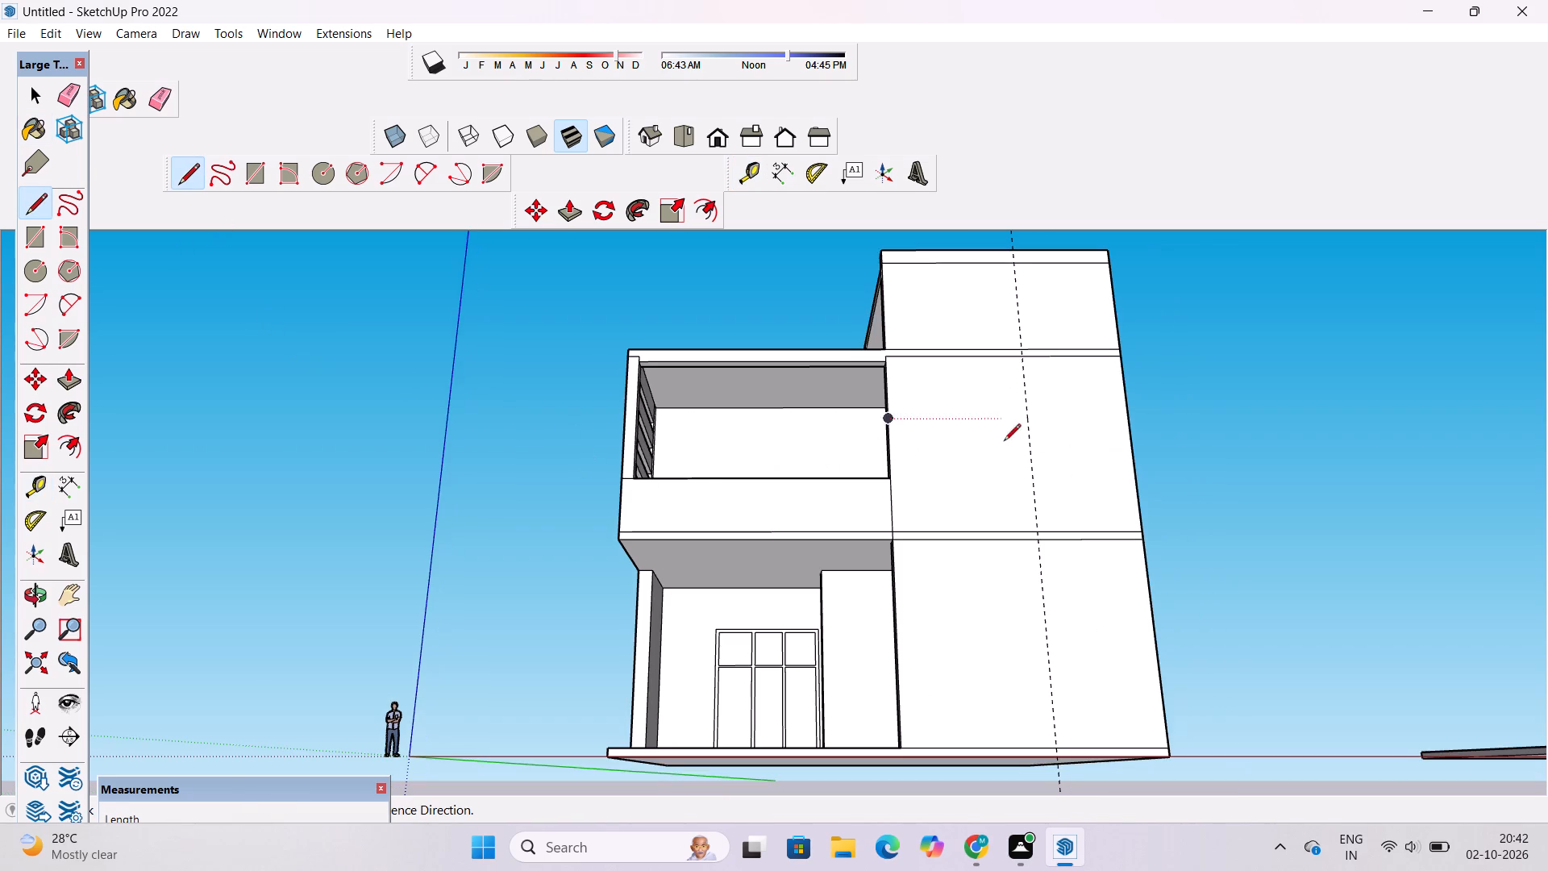
{"action": "scroll", "coordinate": [1054, 464], "scroll_direction": "up", "scroll_amount": 4}
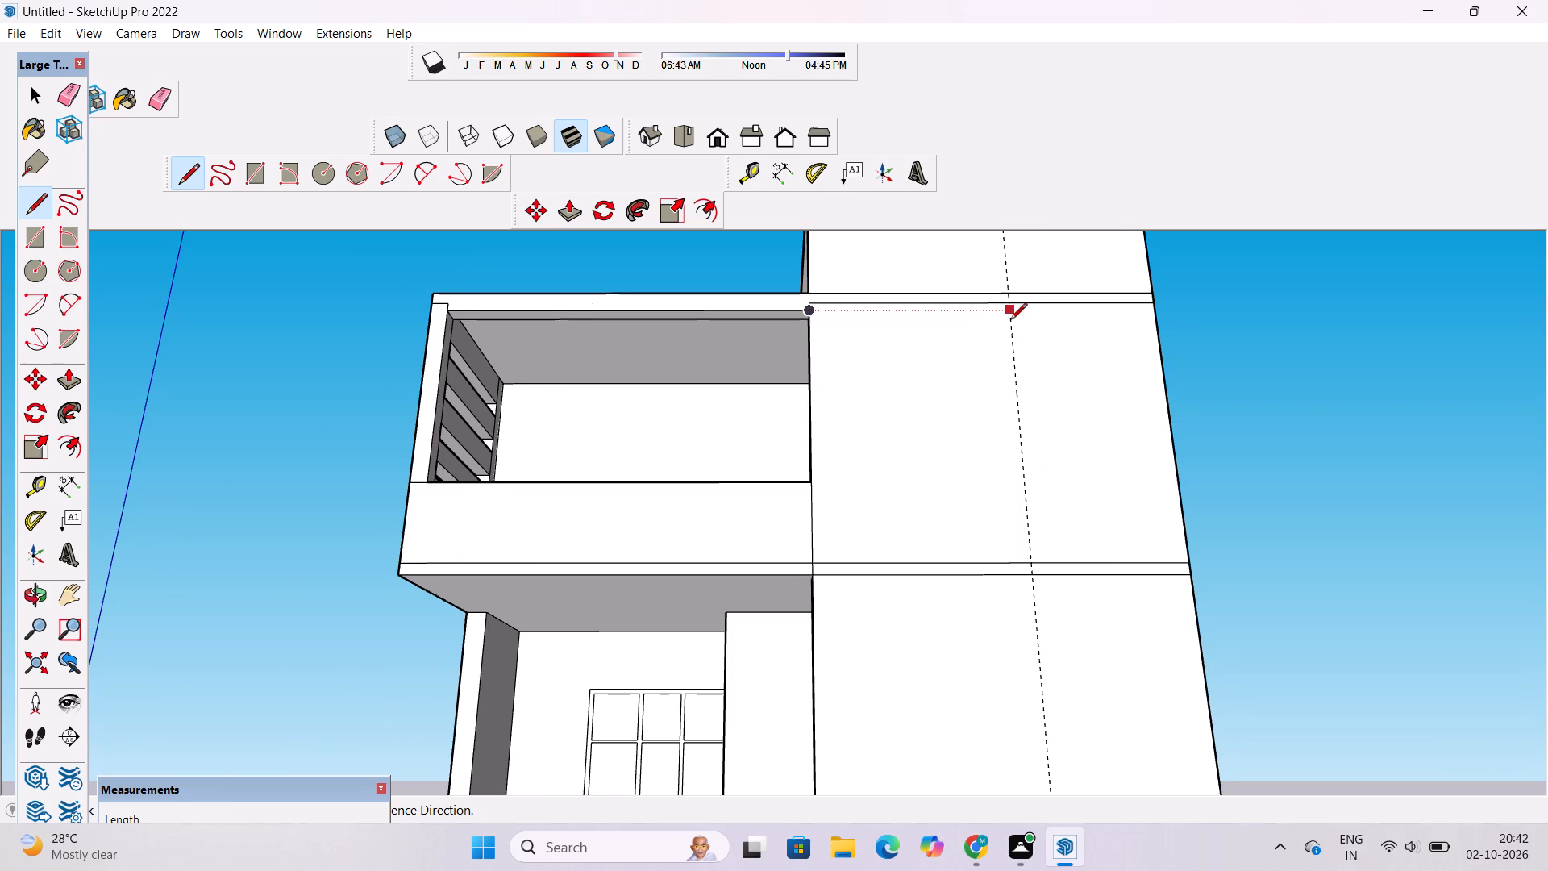
{"action": "scroll", "coordinate": [1010, 321], "scroll_direction": "up", "scroll_amount": 1}
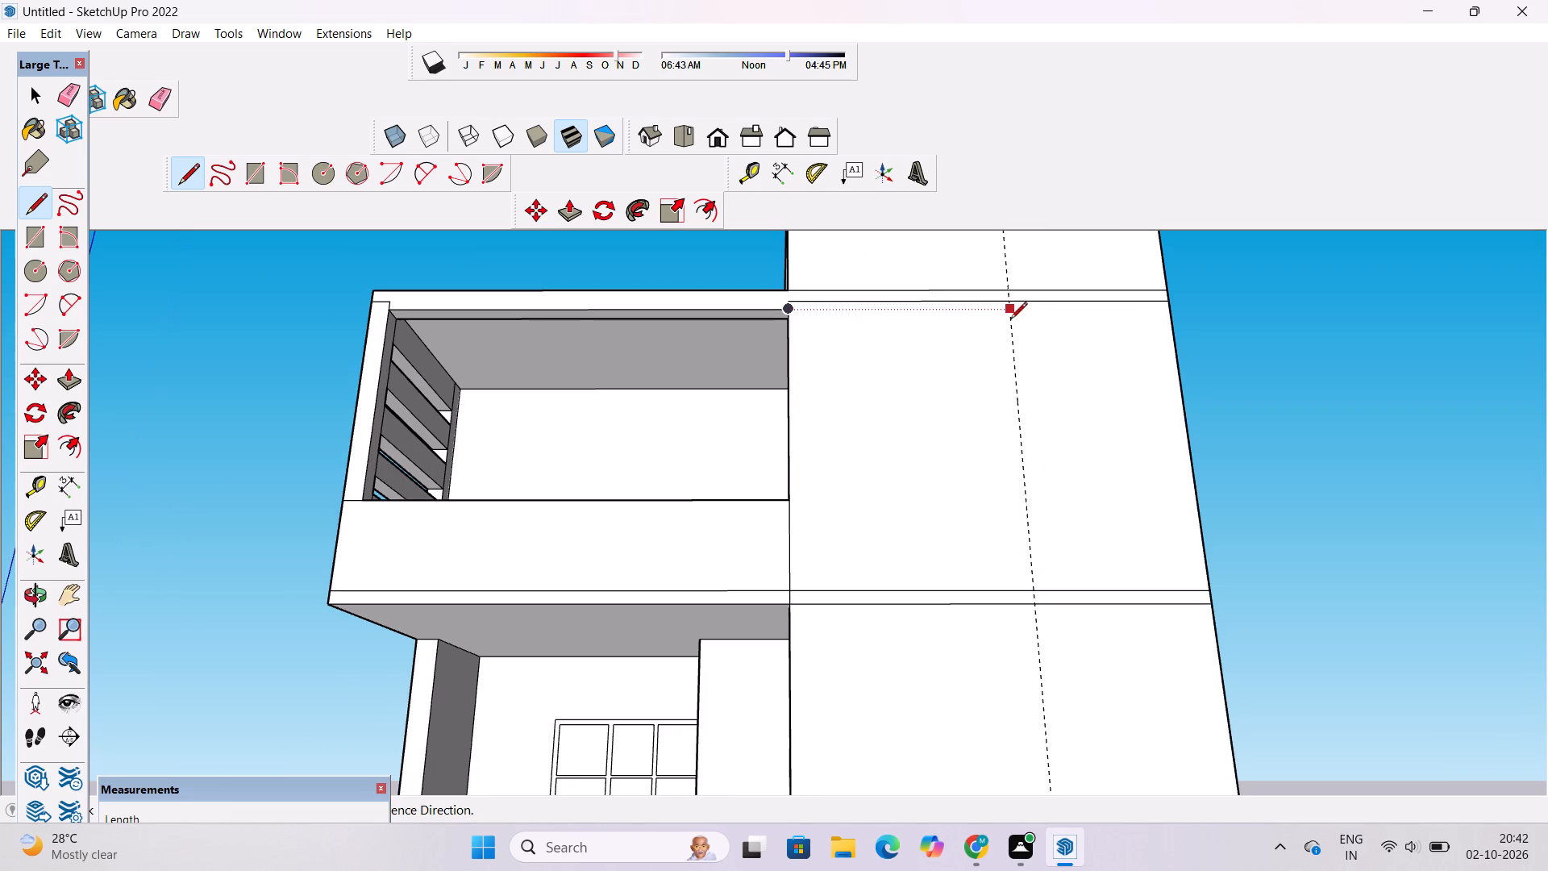
{"action": "left_click", "coordinate": [1013, 302]}
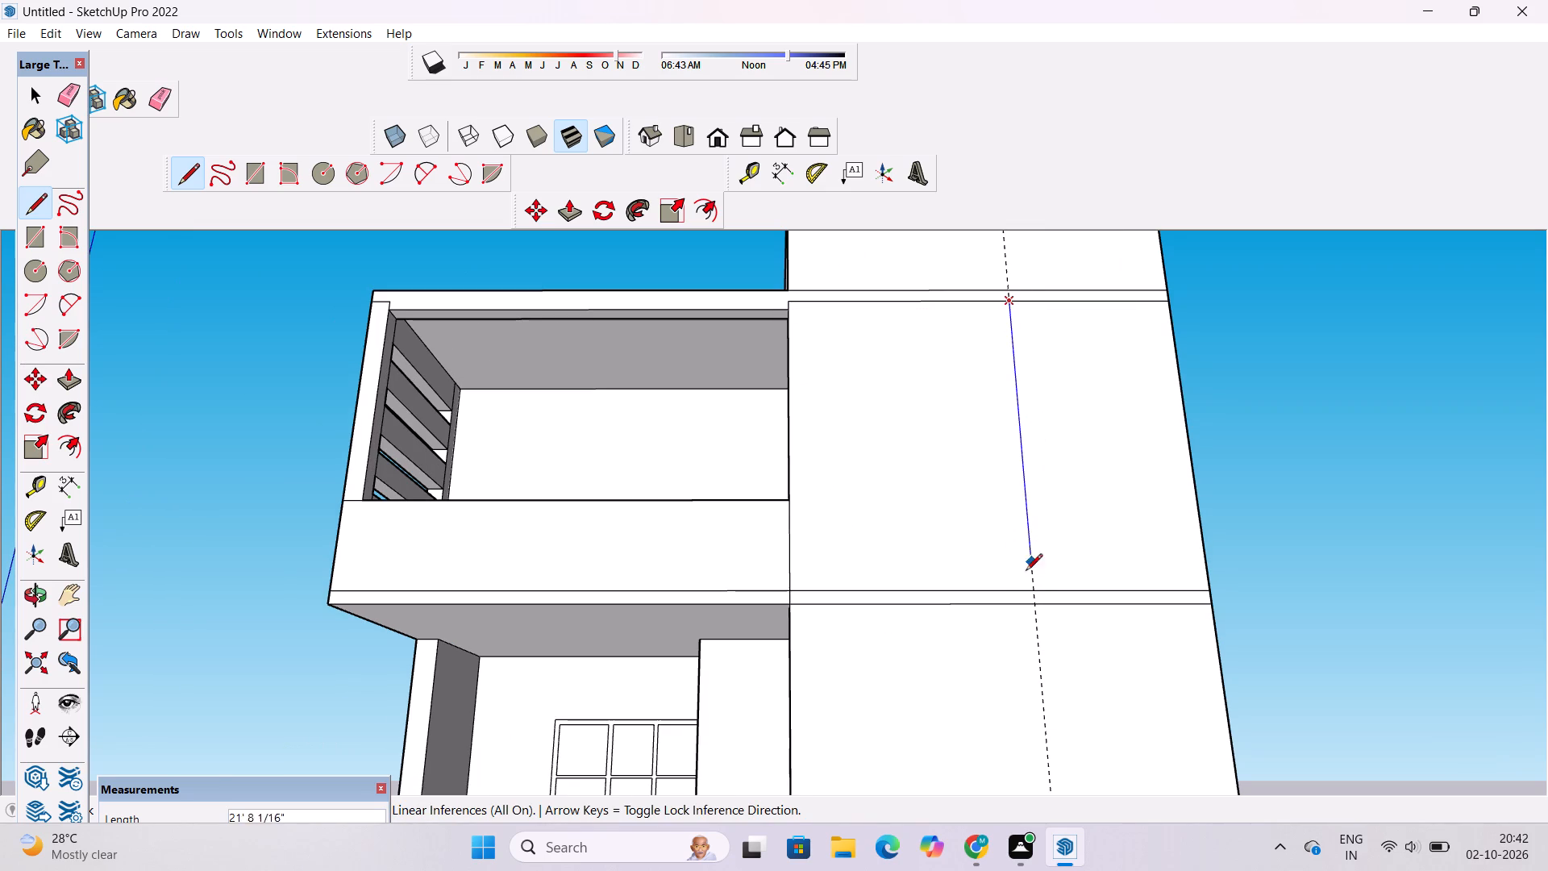
{"action": "left_click", "coordinate": [1030, 594]}
{"action": "scroll", "coordinate": [925, 510], "scroll_direction": "down", "scroll_amount": 2}
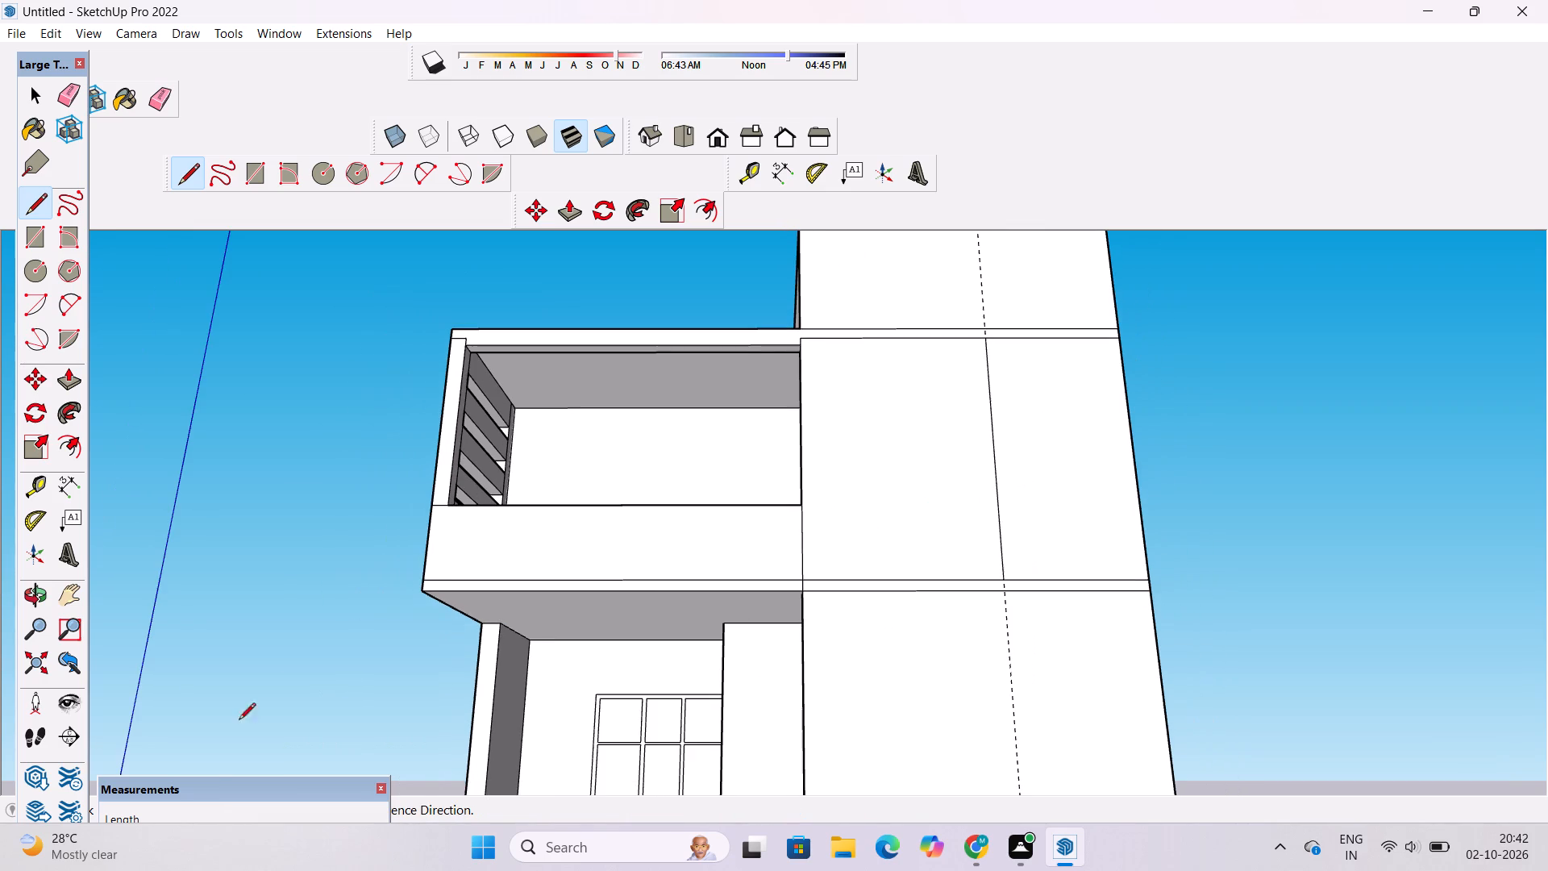
{"action": "key", "text": "space"}
Place a parallel guide 1.5' from the new vertical wall line, on the side away from the balcony.
{"action": "type", "text": "t"}
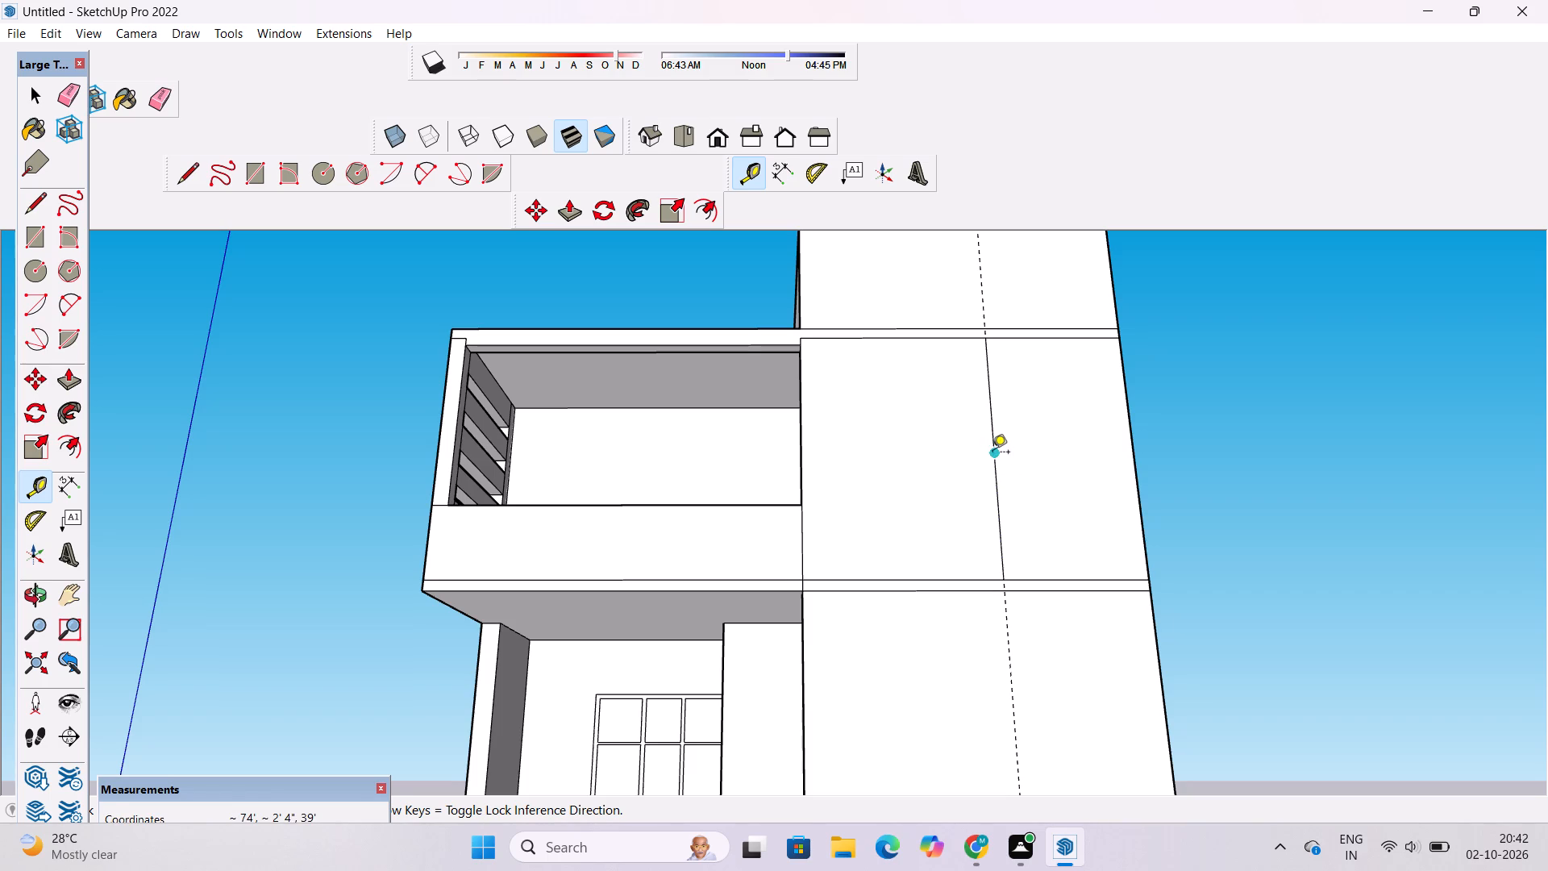
{"action": "left_click", "coordinate": [992, 453]}
{"action": "type", "text": "1.5'"}
{"action": "key", "text": "Return"}
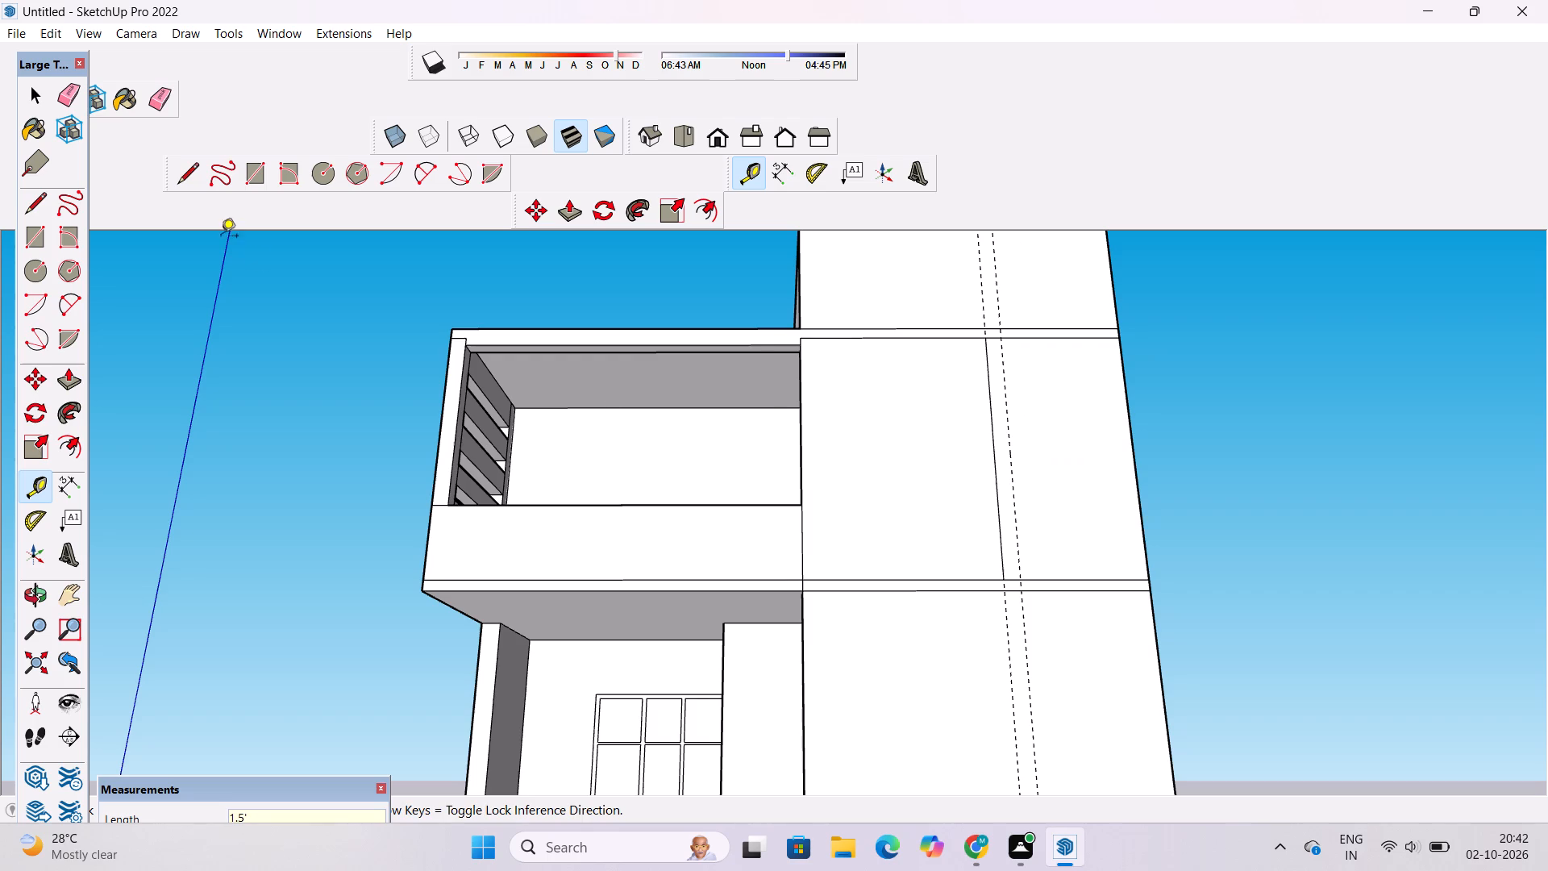
Draw a 26' vertical line along the 1.5' guide, from the roof slab's top edge to the floor slab's bottom edge.
{"action": "left_click", "coordinate": [189, 162]}
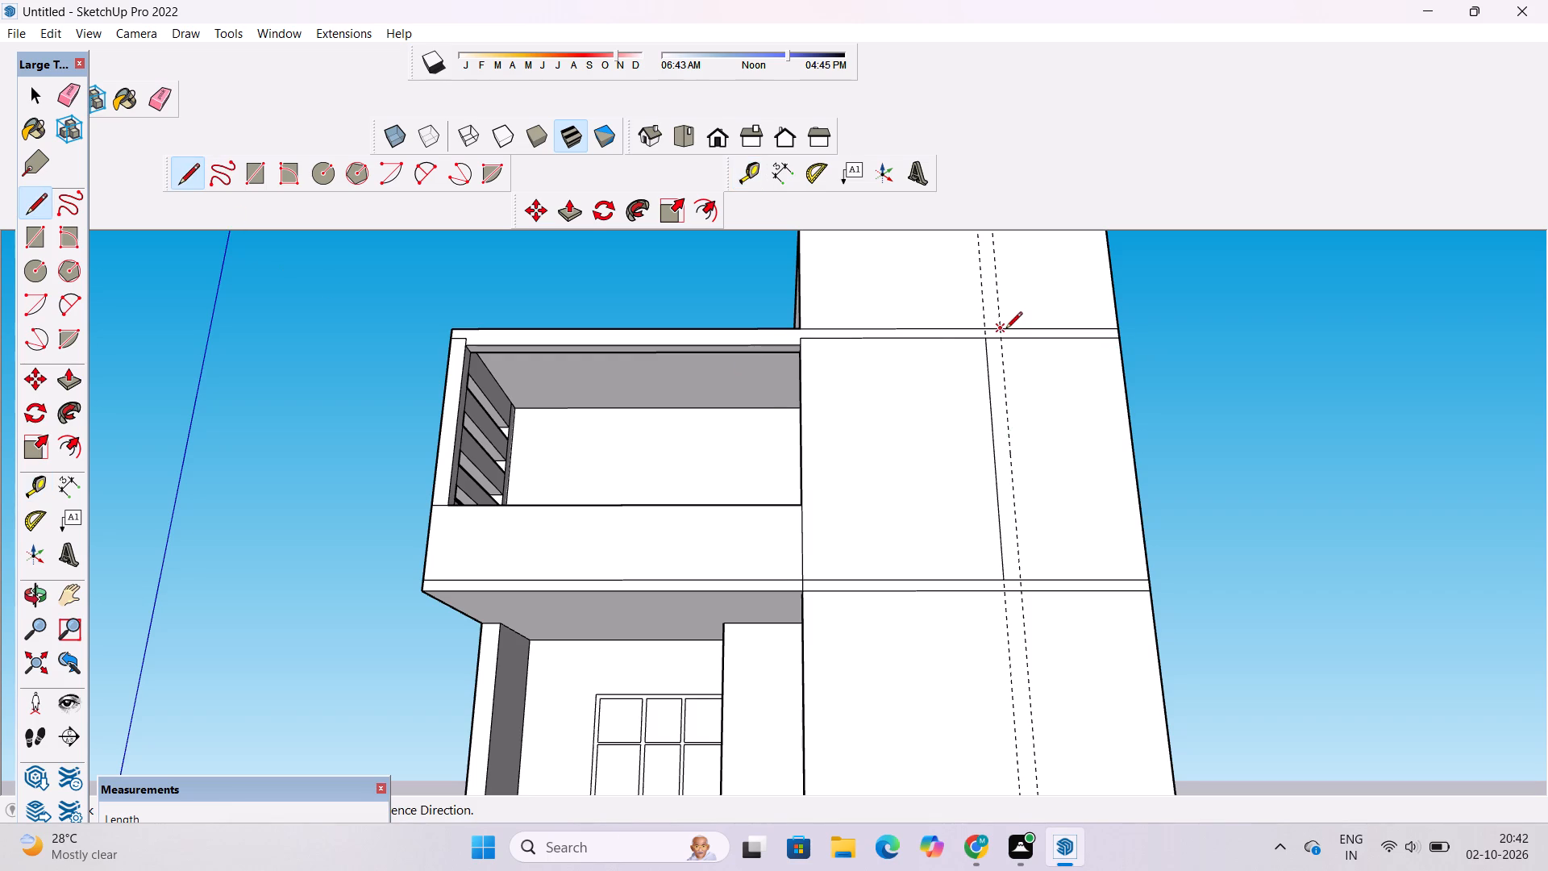
{"action": "scroll", "coordinate": [1005, 330], "scroll_direction": "up", "scroll_amount": 4}
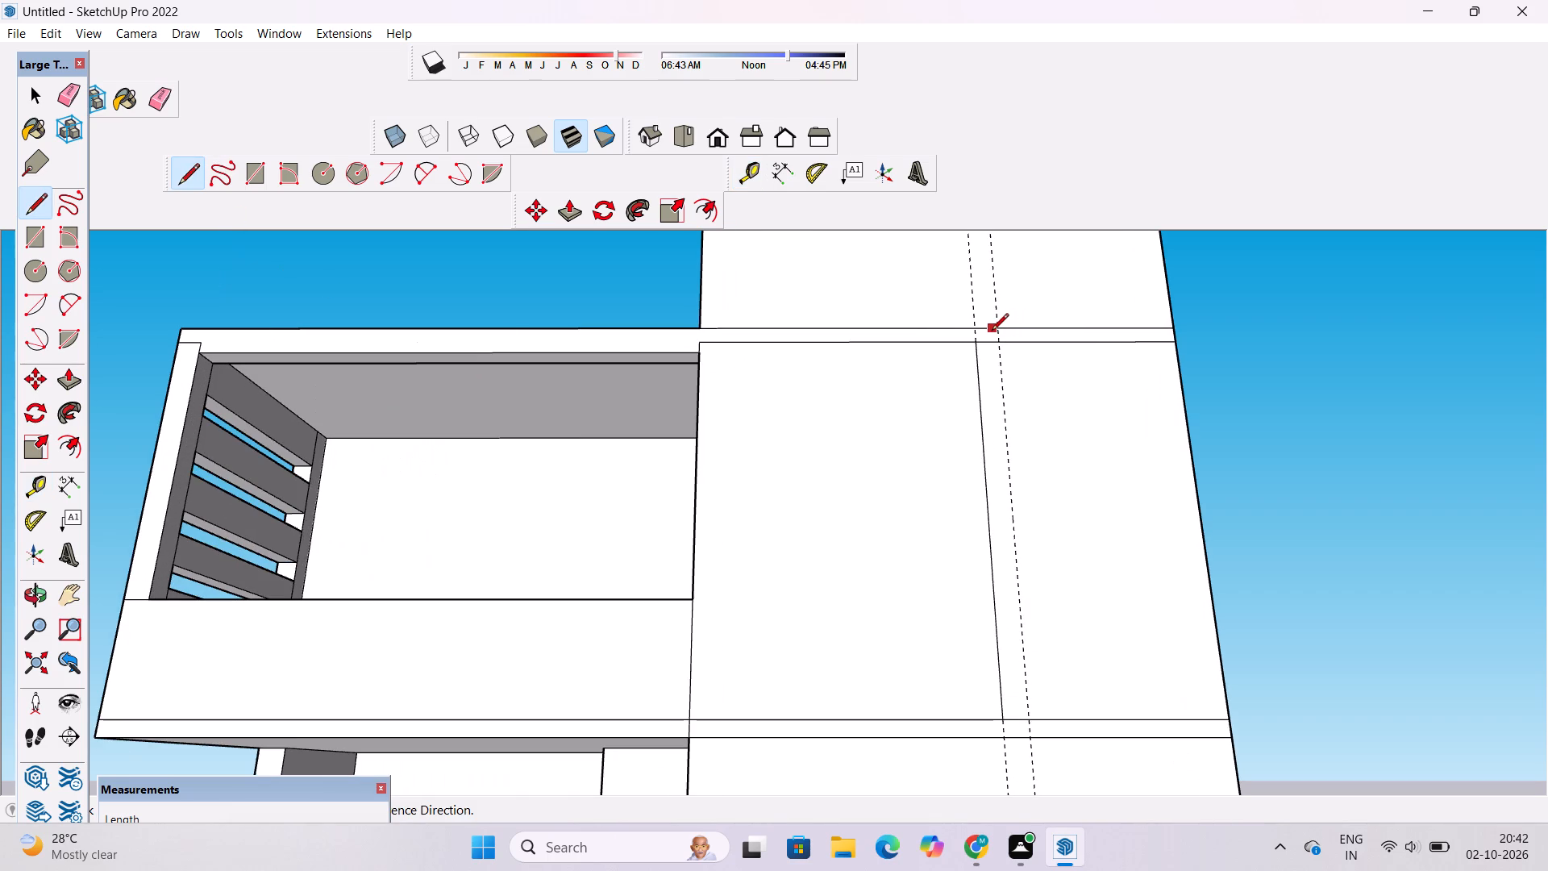
{"action": "left_click", "coordinate": [996, 331]}
{"action": "scroll", "coordinate": [997, 364], "scroll_direction": "down", "scroll_amount": 7}
{"action": "scroll", "coordinate": [1017, 519], "scroll_direction": "up", "scroll_amount": 5}
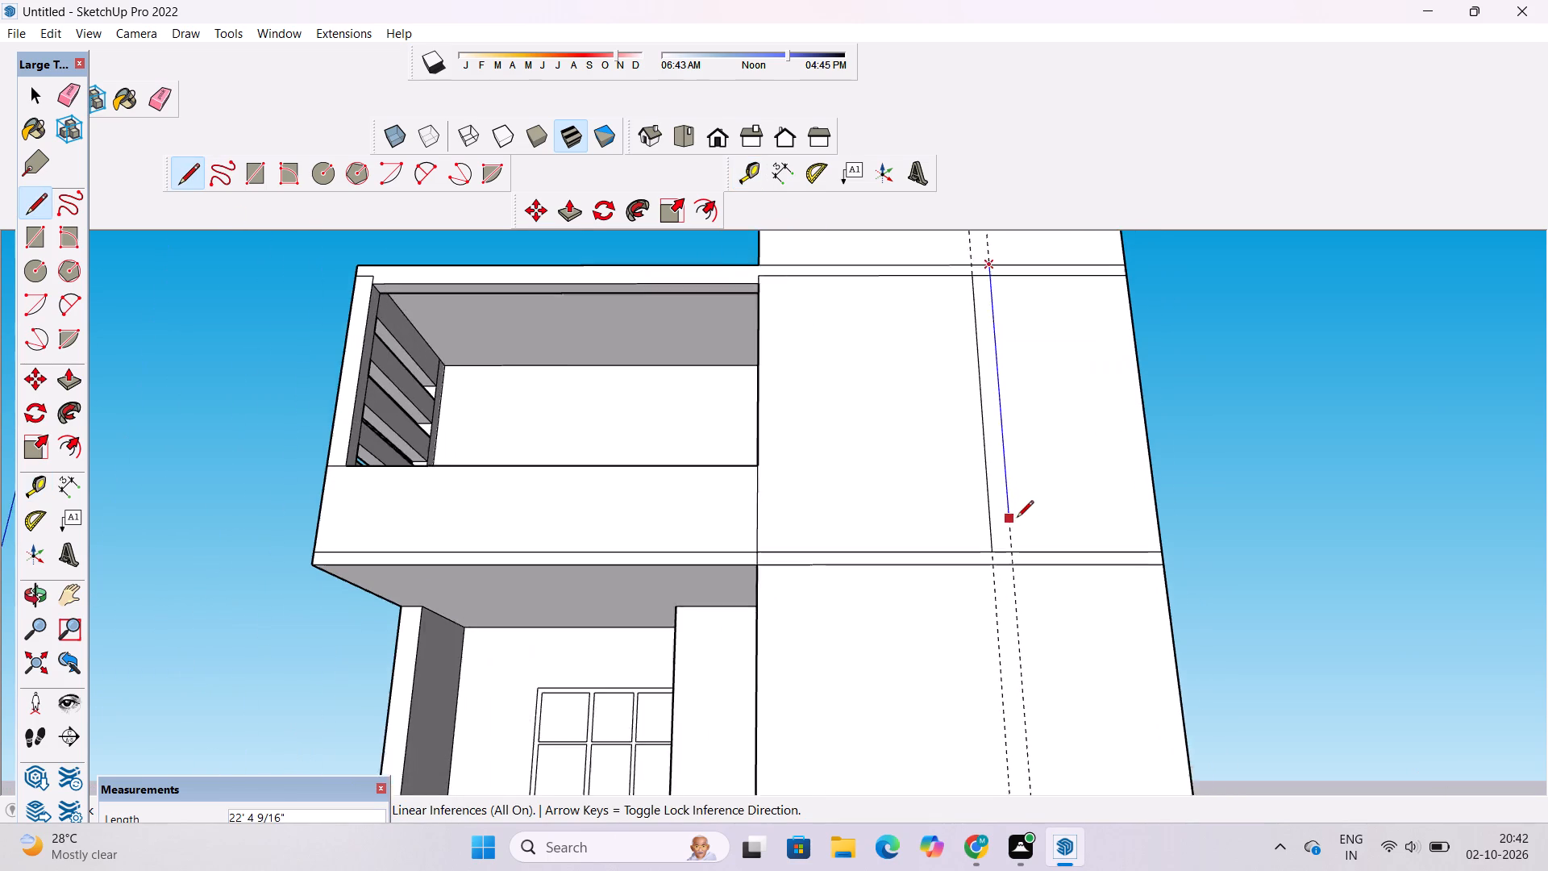
{"action": "left_click", "coordinate": [1013, 566]}
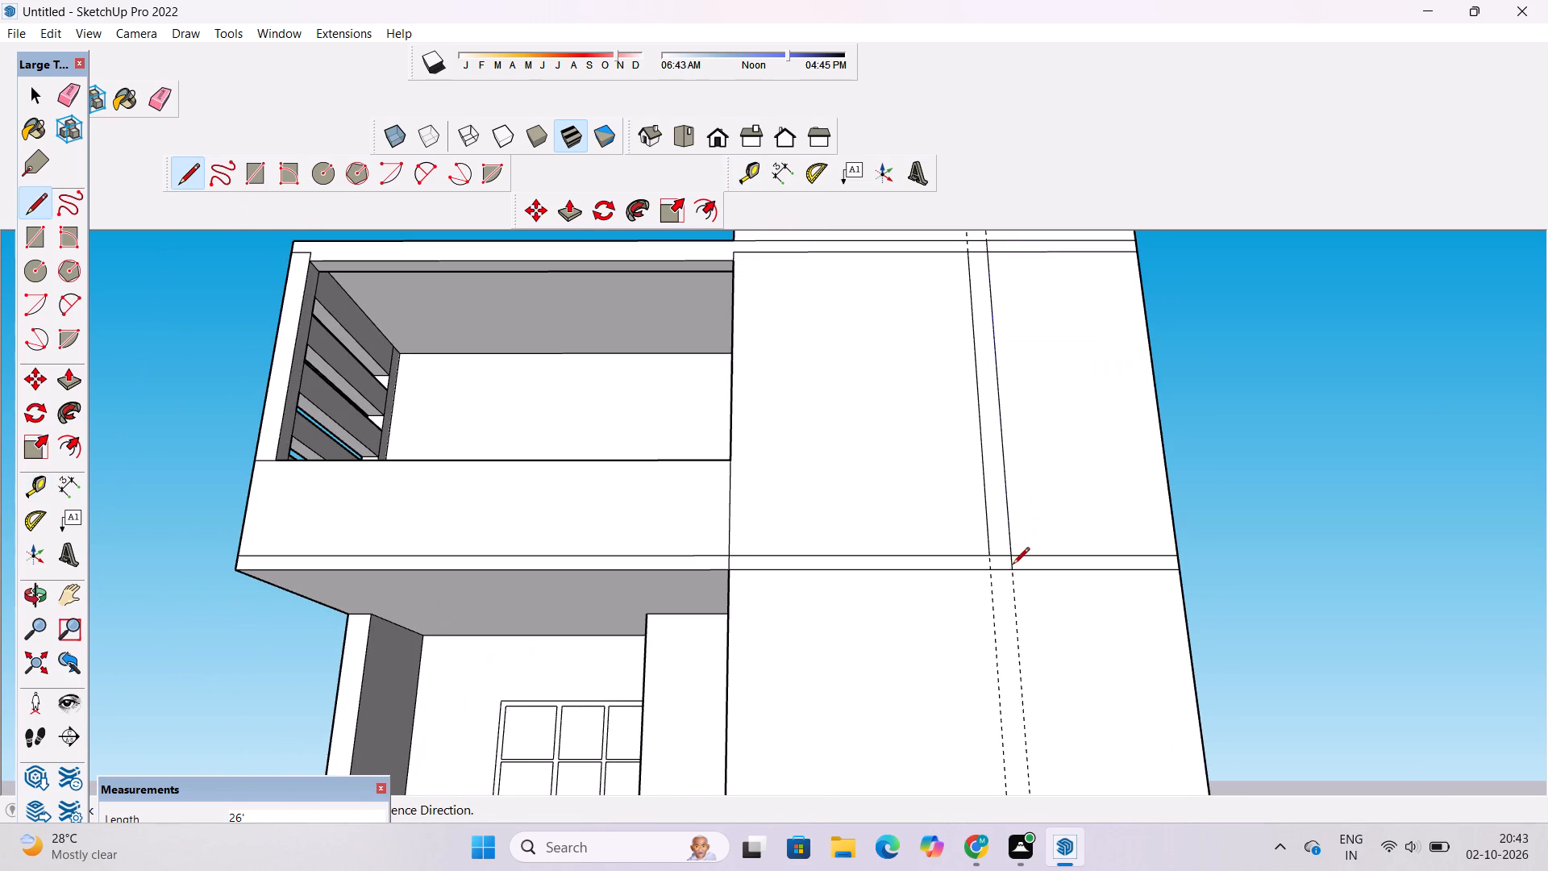
{"action": "key", "text": "space"}
Erase the floor slab band's upper line across the balcony front and the solid wall up to the inner vertical line.
{"action": "scroll", "coordinate": [1058, 542], "scroll_direction": "down", "scroll_amount": 1}
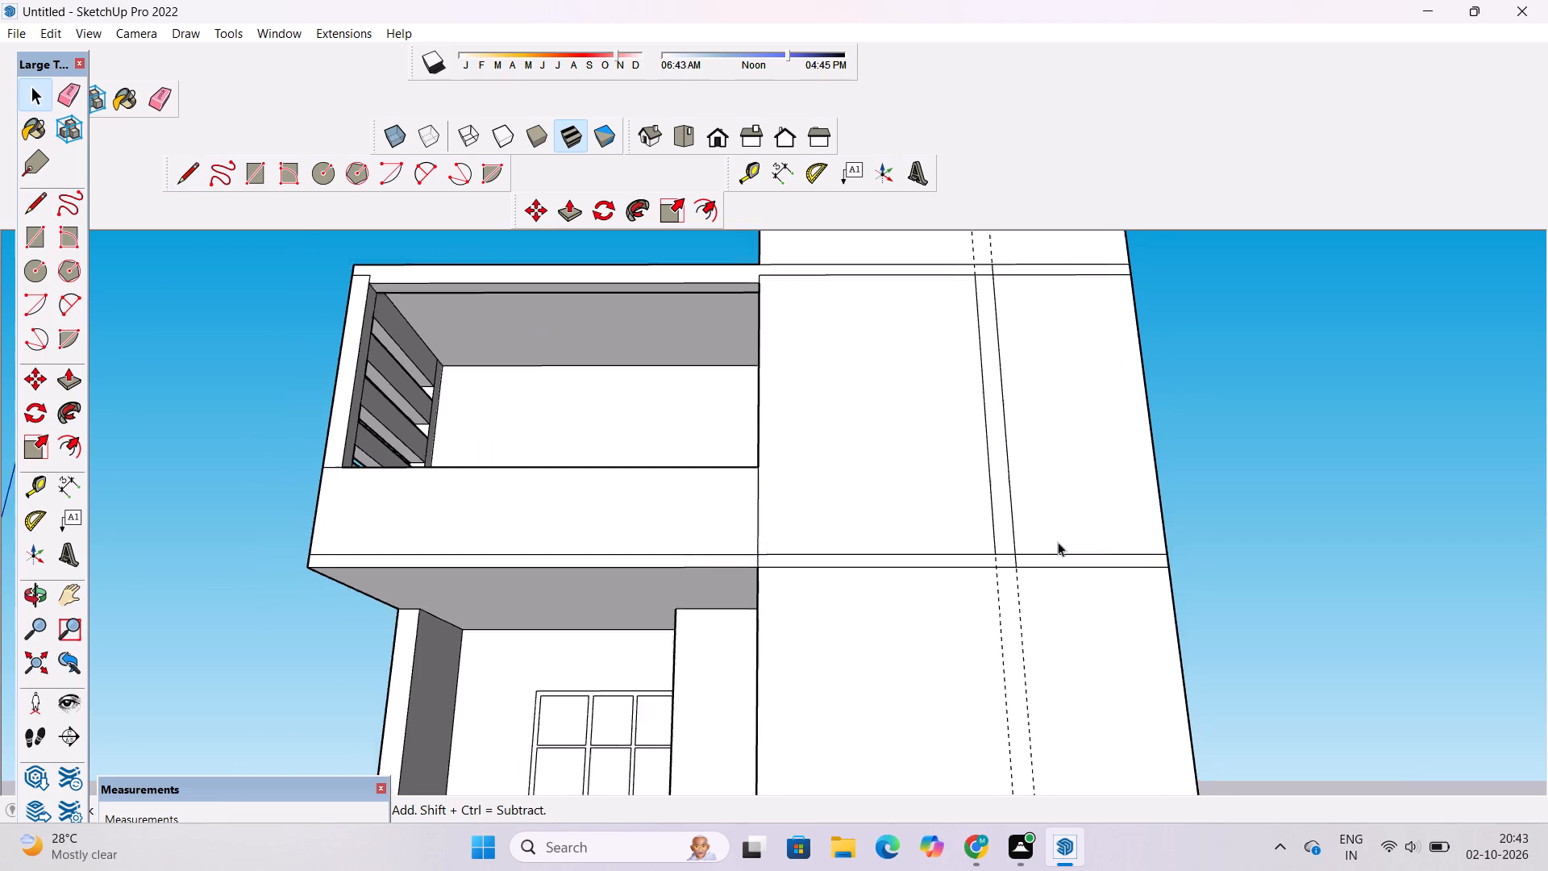
{"action": "scroll", "coordinate": [1058, 542], "scroll_direction": "down", "scroll_amount": 3}
{"action": "scroll", "coordinate": [699, 603], "scroll_direction": "up", "scroll_amount": 2}
{"action": "key", "text": "e"}
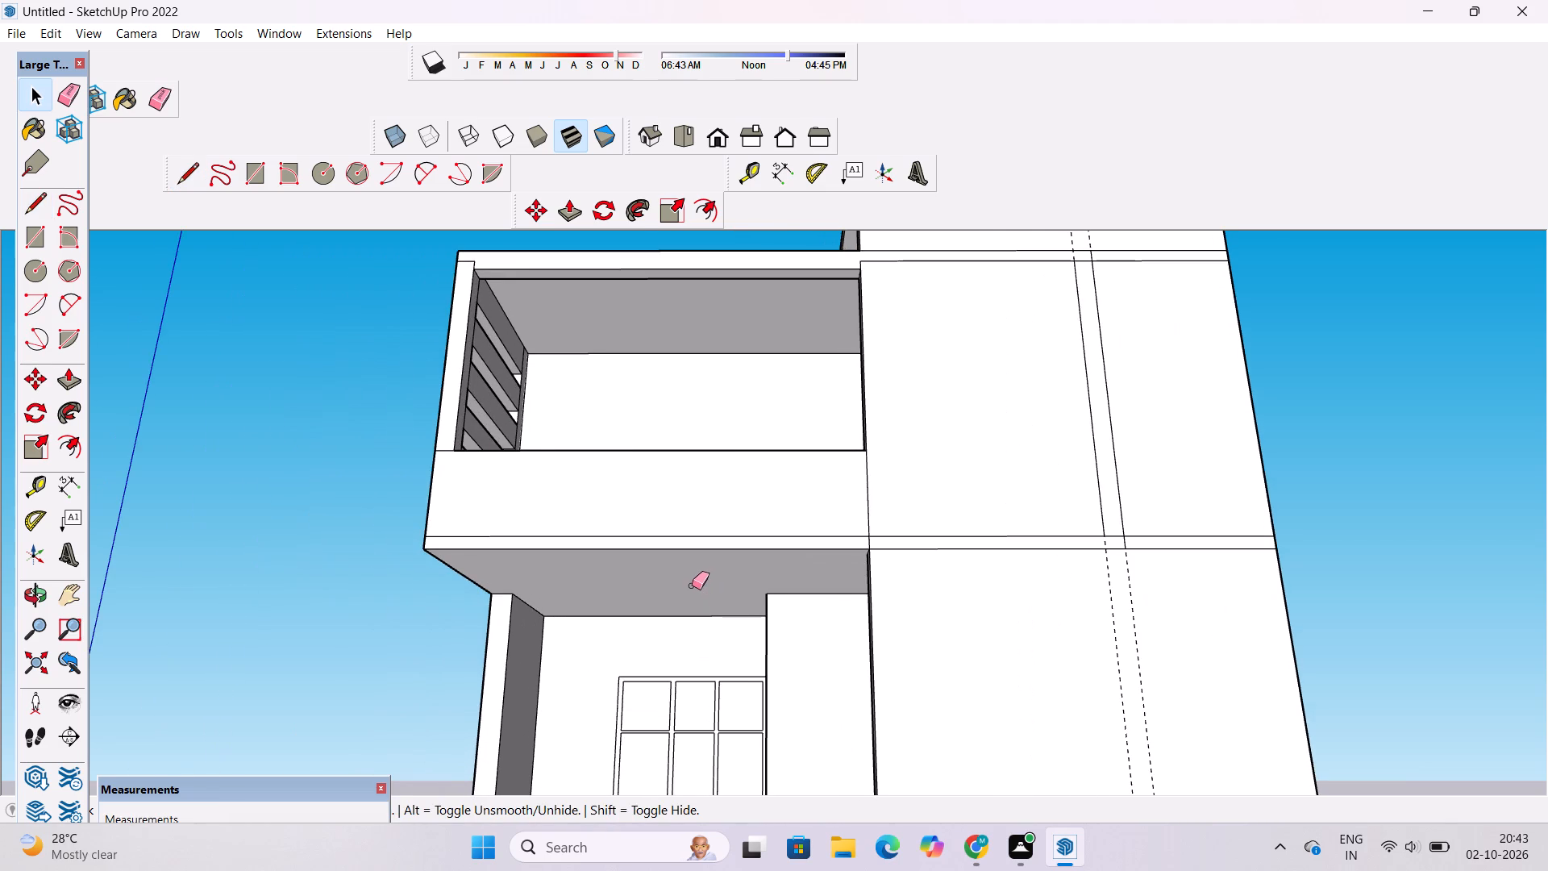
{"action": "scroll", "coordinate": [691, 586], "scroll_direction": "down", "scroll_amount": 2}
{"action": "scroll", "coordinate": [693, 563], "scroll_direction": "up", "scroll_amount": 4}
{"action": "left_click", "coordinate": [718, 535]}
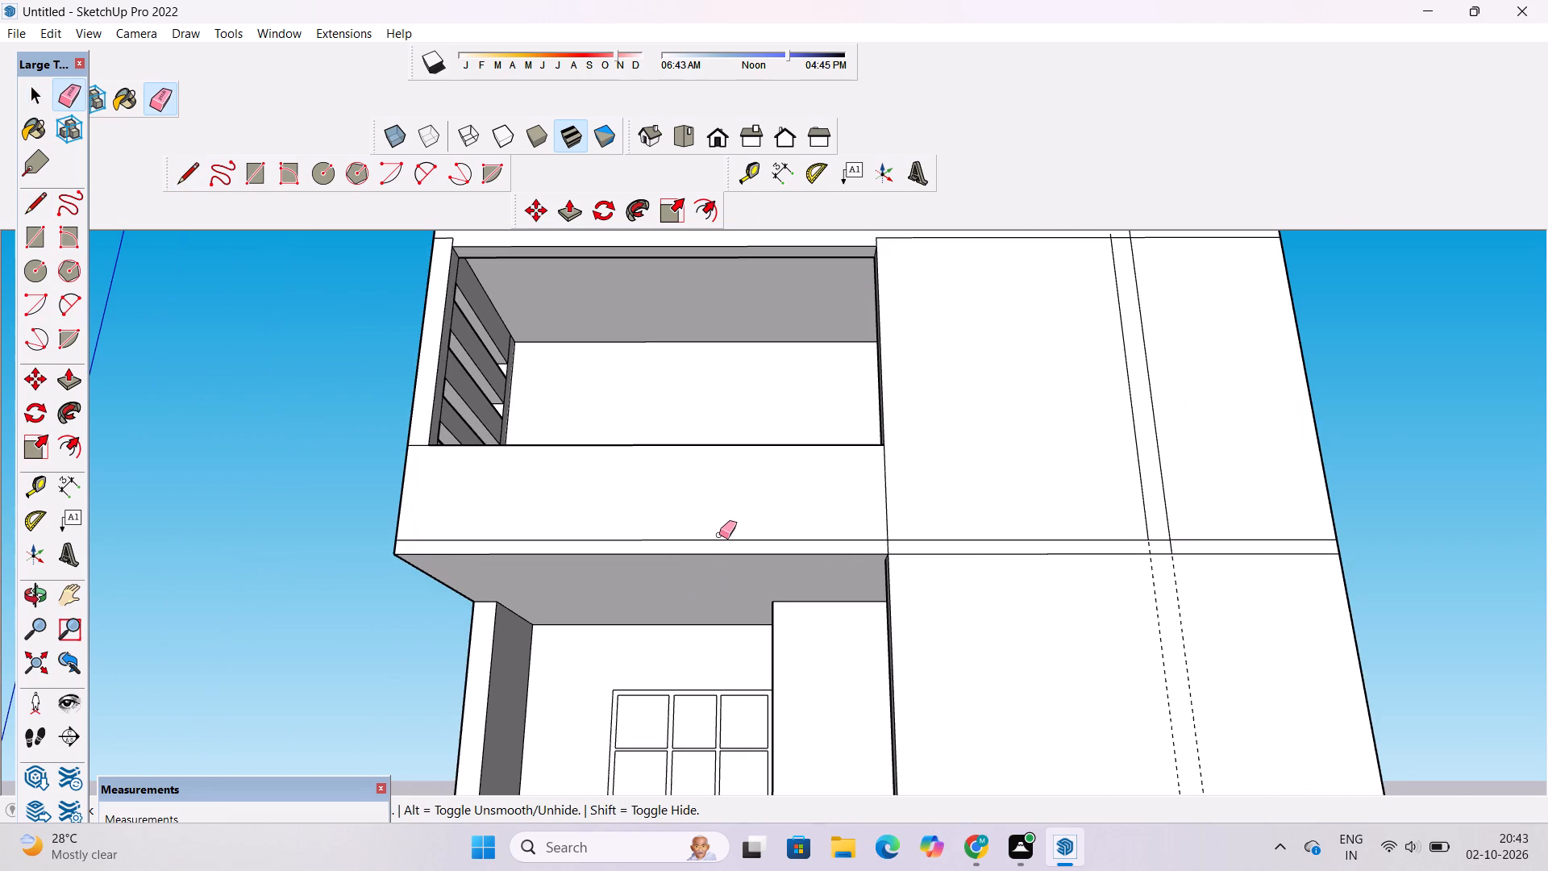
{"action": "left_click", "coordinate": [719, 535]}
{"action": "scroll", "coordinate": [729, 535], "scroll_direction": "down", "scroll_amount": 4}
{"action": "scroll", "coordinate": [968, 539], "scroll_direction": "up", "scroll_amount": 3}
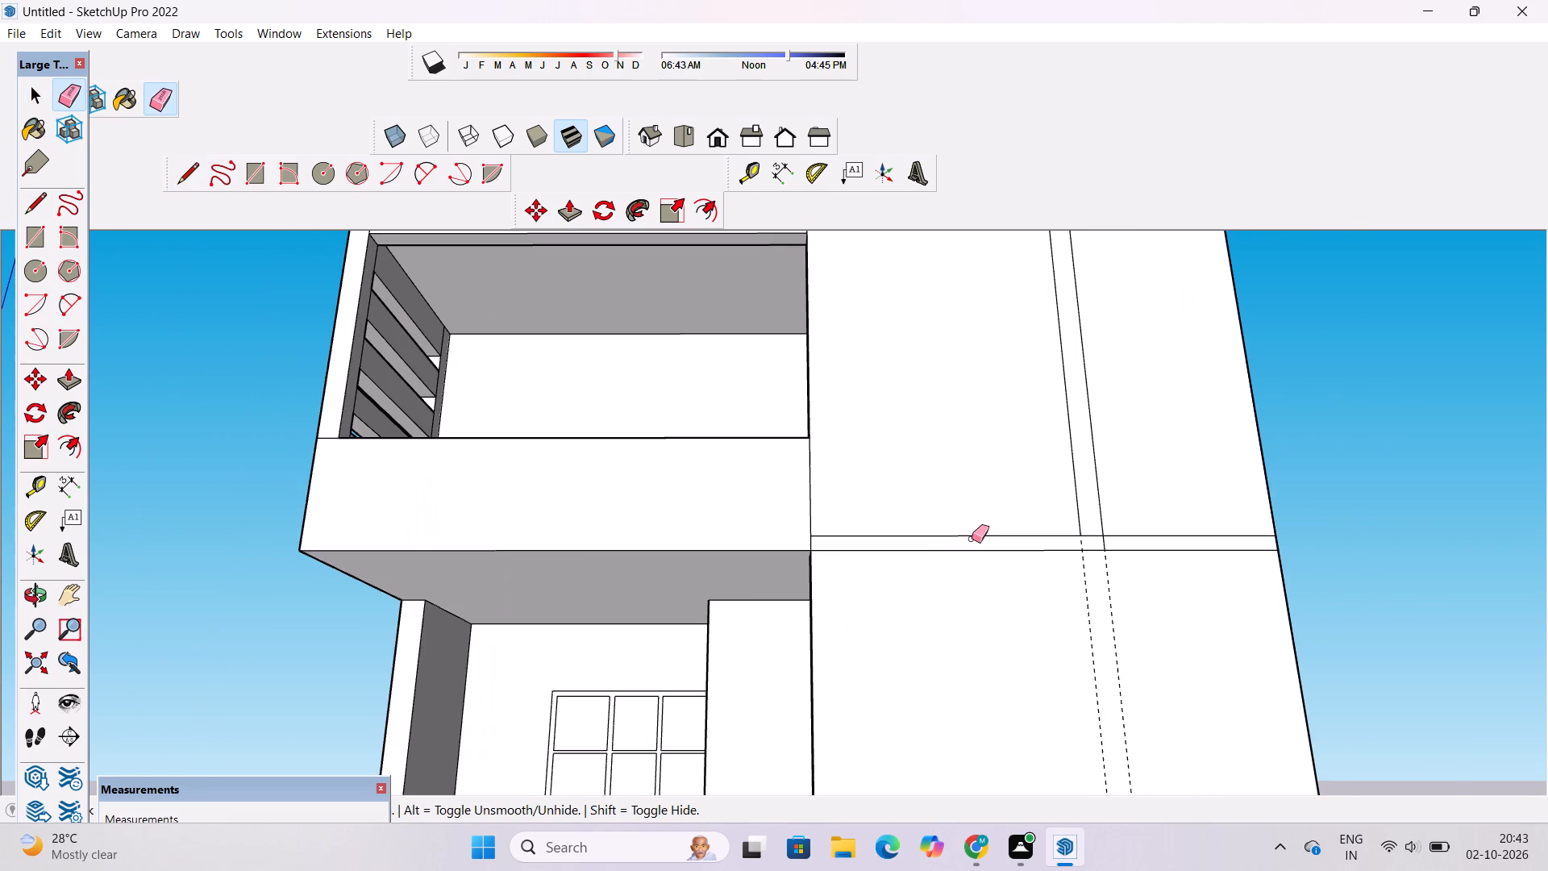
{"action": "left_click_drag", "start_coordinate": [972, 539], "coordinate": [972, 530]}
{"action": "key", "text": "space"}
Place a horizontal guide 2' above the bottom edge of the balcony floor slab.
{"action": "key", "text": "t"}
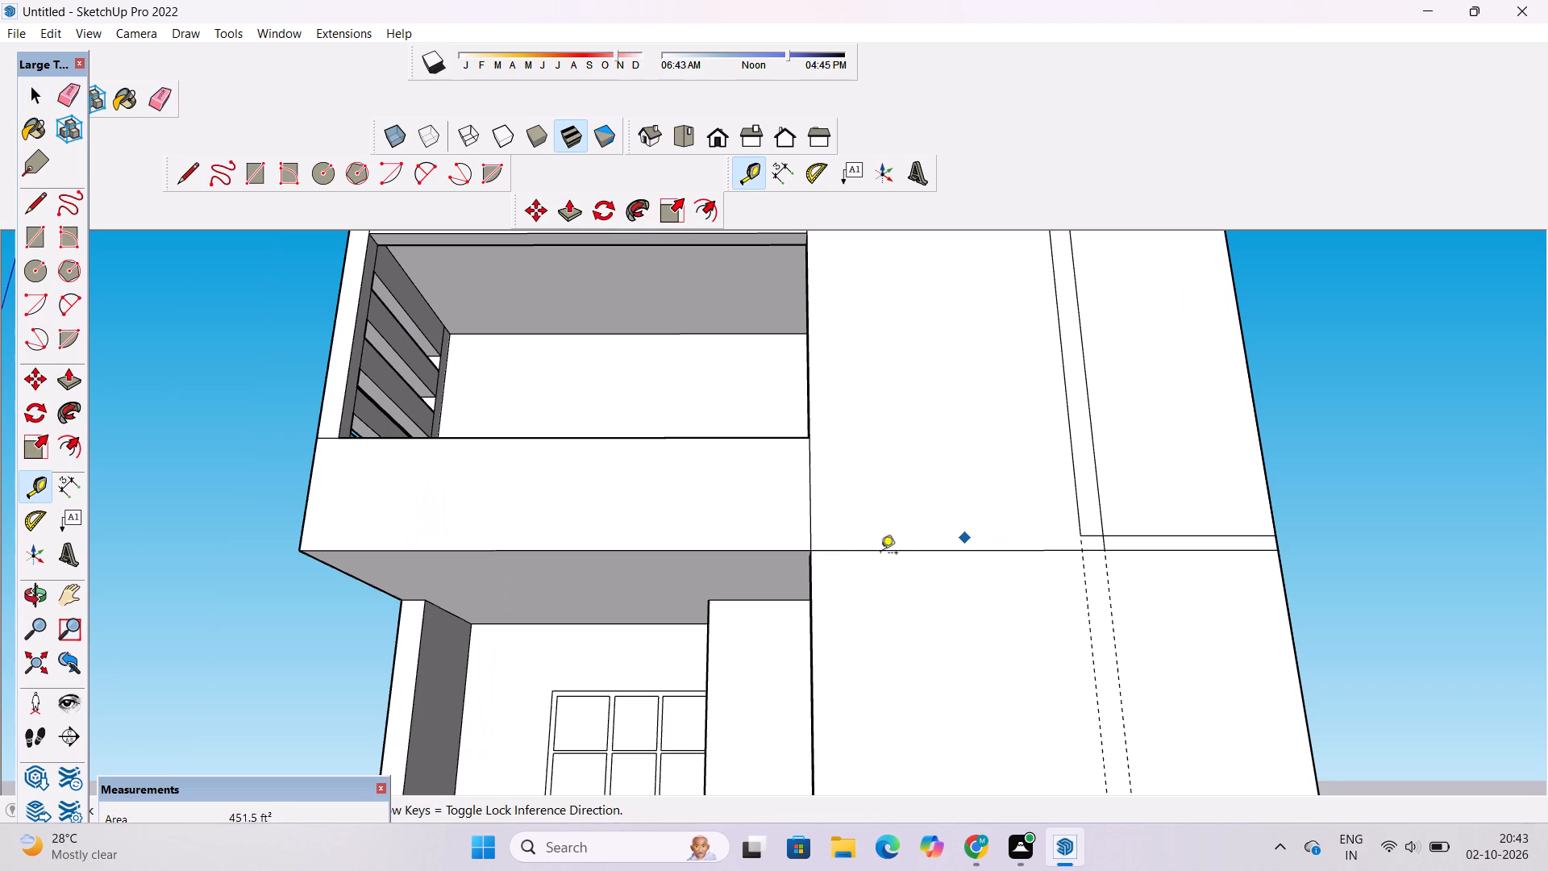
{"action": "scroll", "coordinate": [729, 555], "scroll_direction": "down", "scroll_amount": 6}
{"action": "left_click", "coordinate": [631, 550]}
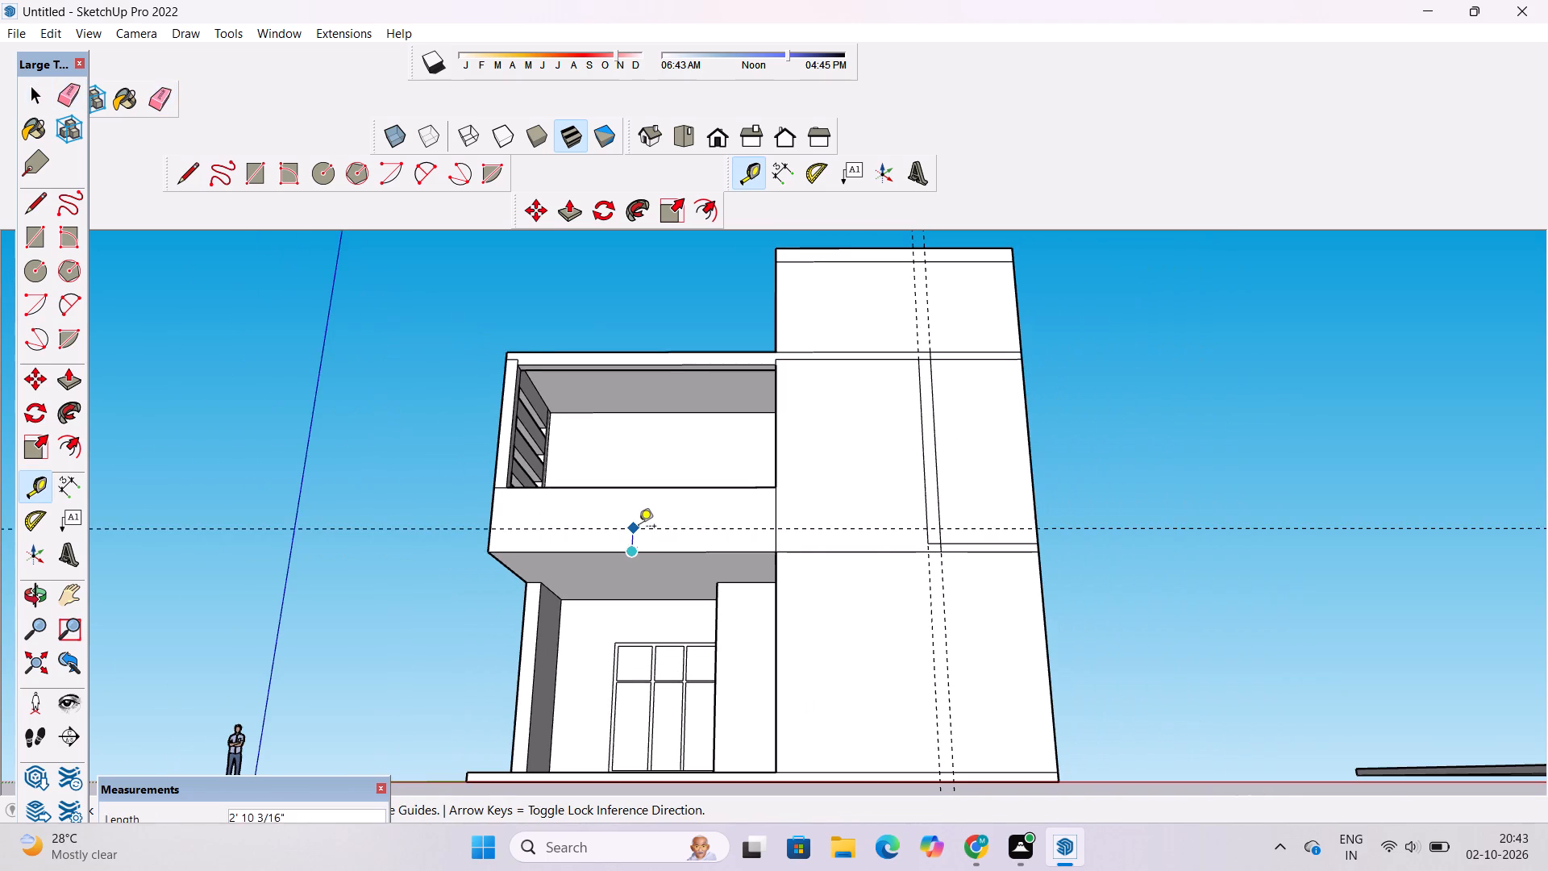
{"action": "type", "text": "2'"}
{"action": "key", "text": "Return"}
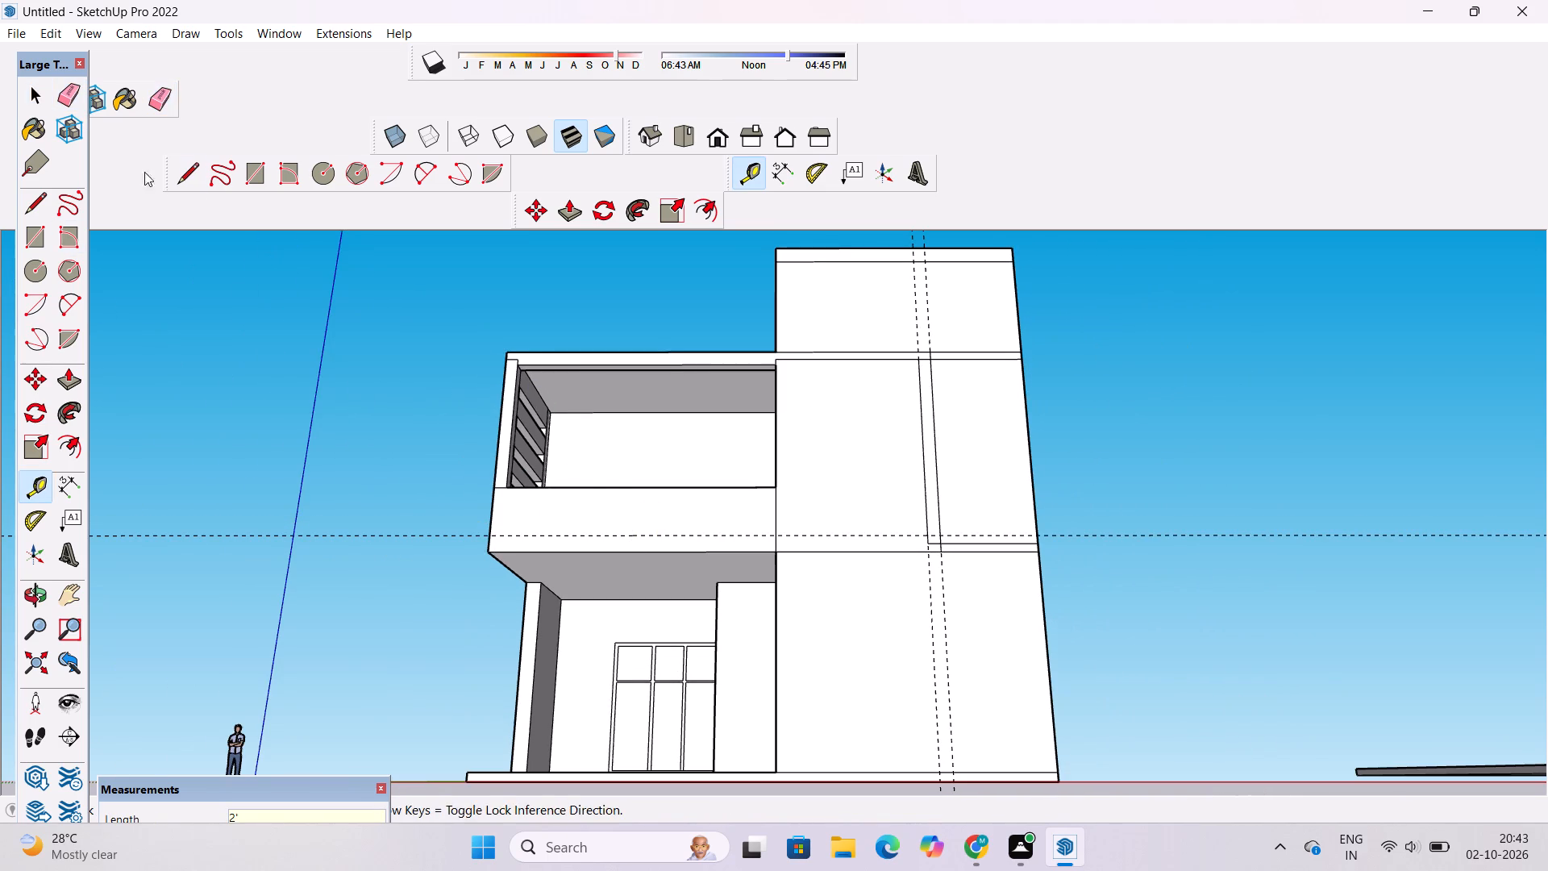
Draw a 52' horizontal line along the 2' guide, from the balcony's outer front edge to the inner vertical wall line.
{"action": "left_click", "coordinate": [188, 167]}
{"action": "scroll", "coordinate": [258, 411], "scroll_direction": "down", "scroll_amount": 3}
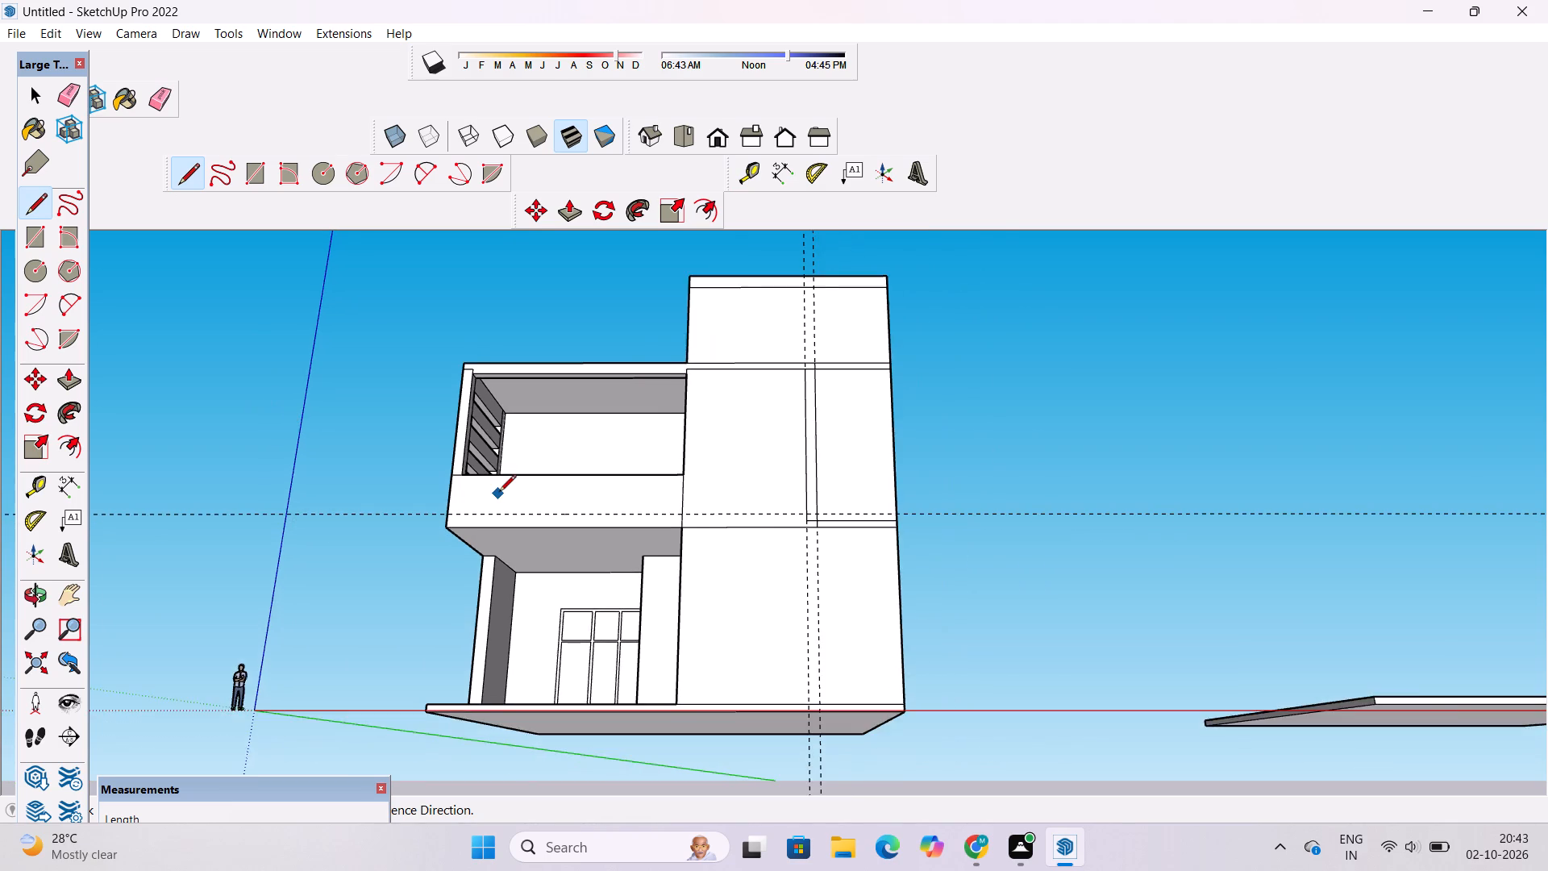
{"action": "scroll", "coordinate": [499, 493], "scroll_direction": "up", "scroll_amount": 2}
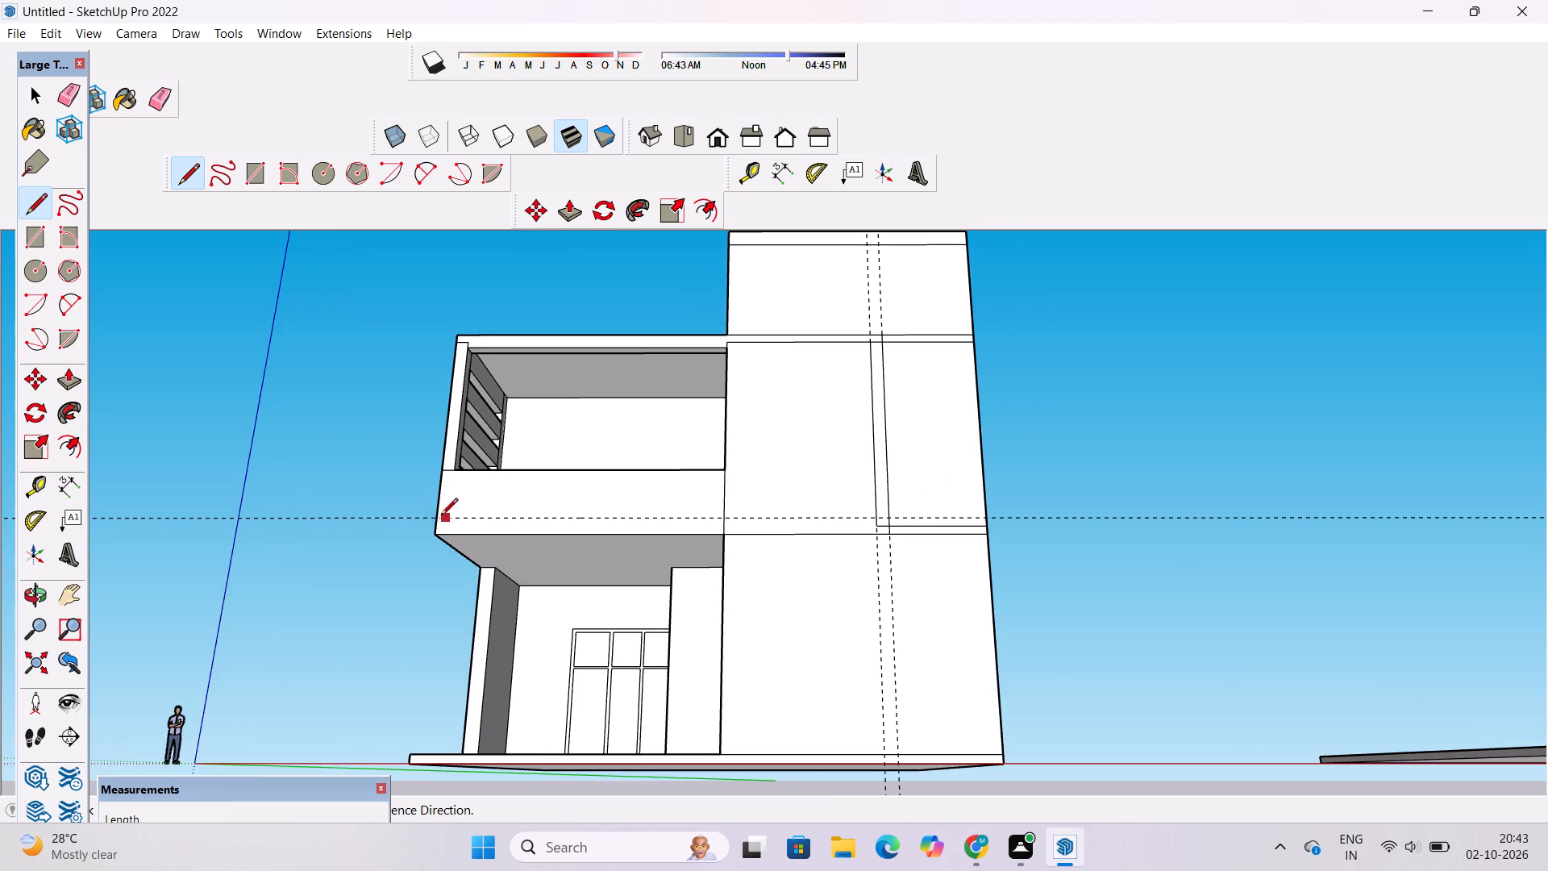
{"action": "scroll", "coordinate": [443, 519], "scroll_direction": "up", "scroll_amount": 5}
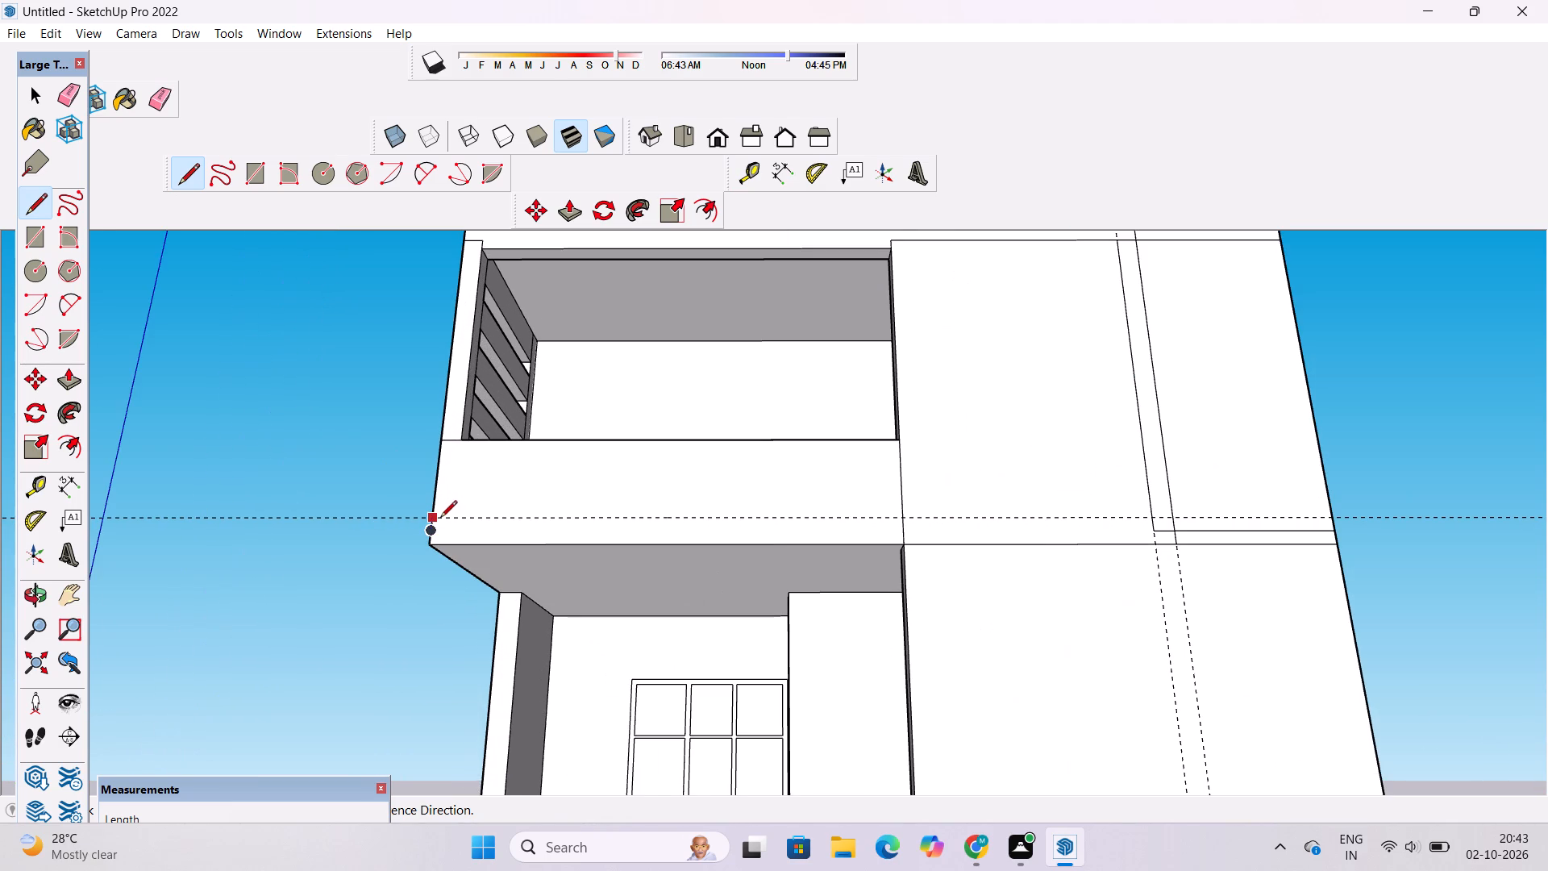
{"action": "scroll", "coordinate": [431, 520], "scroll_direction": "up", "scroll_amount": 8}
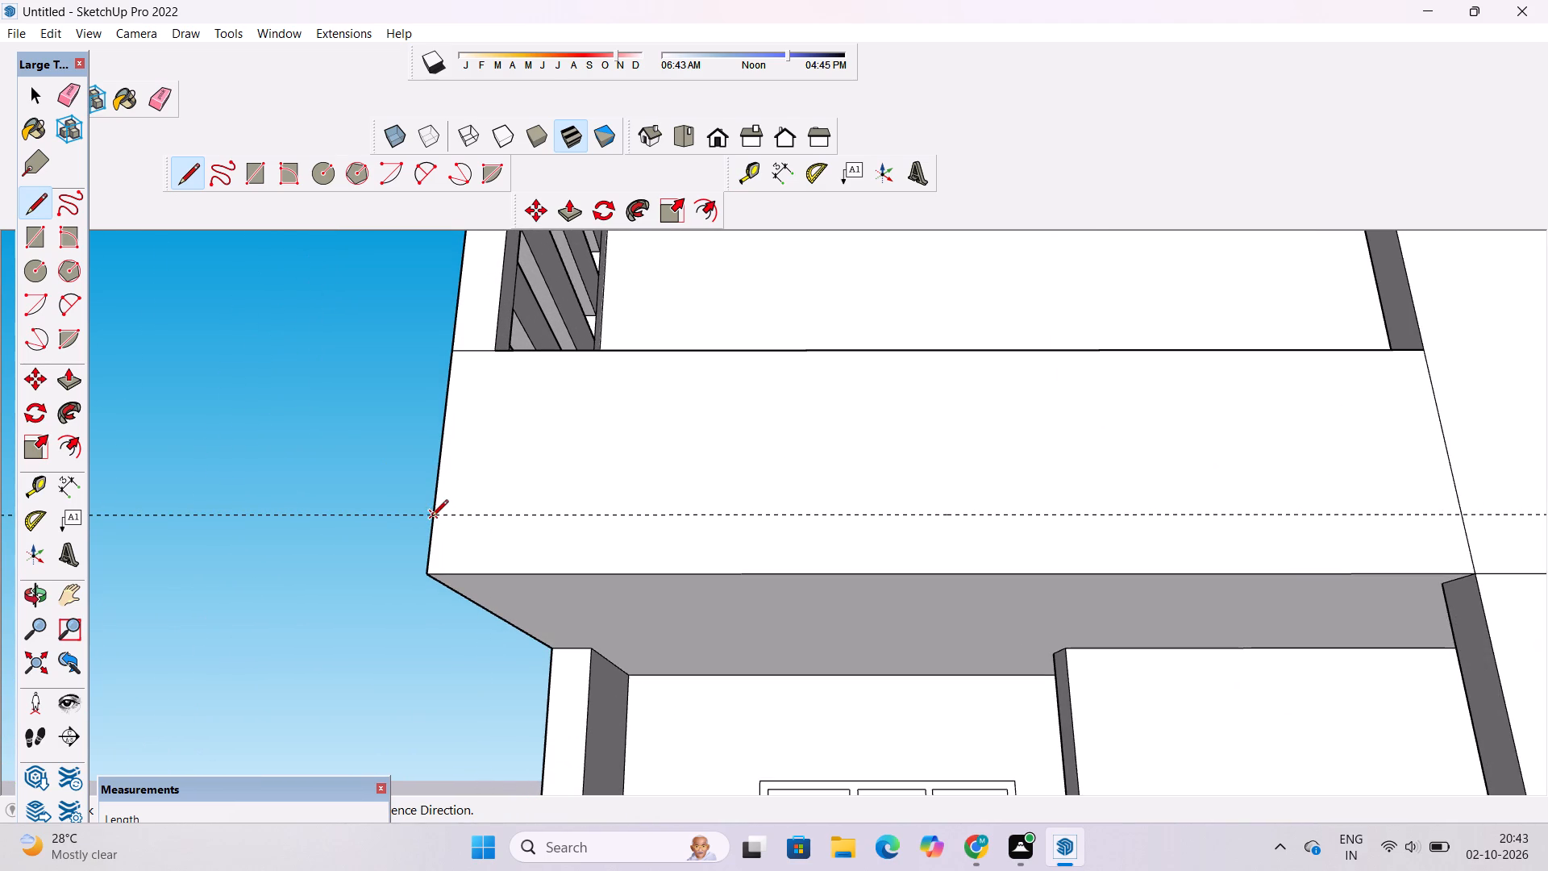
{"action": "left_click", "coordinate": [432, 517]}
{"action": "scroll", "coordinate": [432, 517], "scroll_direction": "down", "scroll_amount": 10}
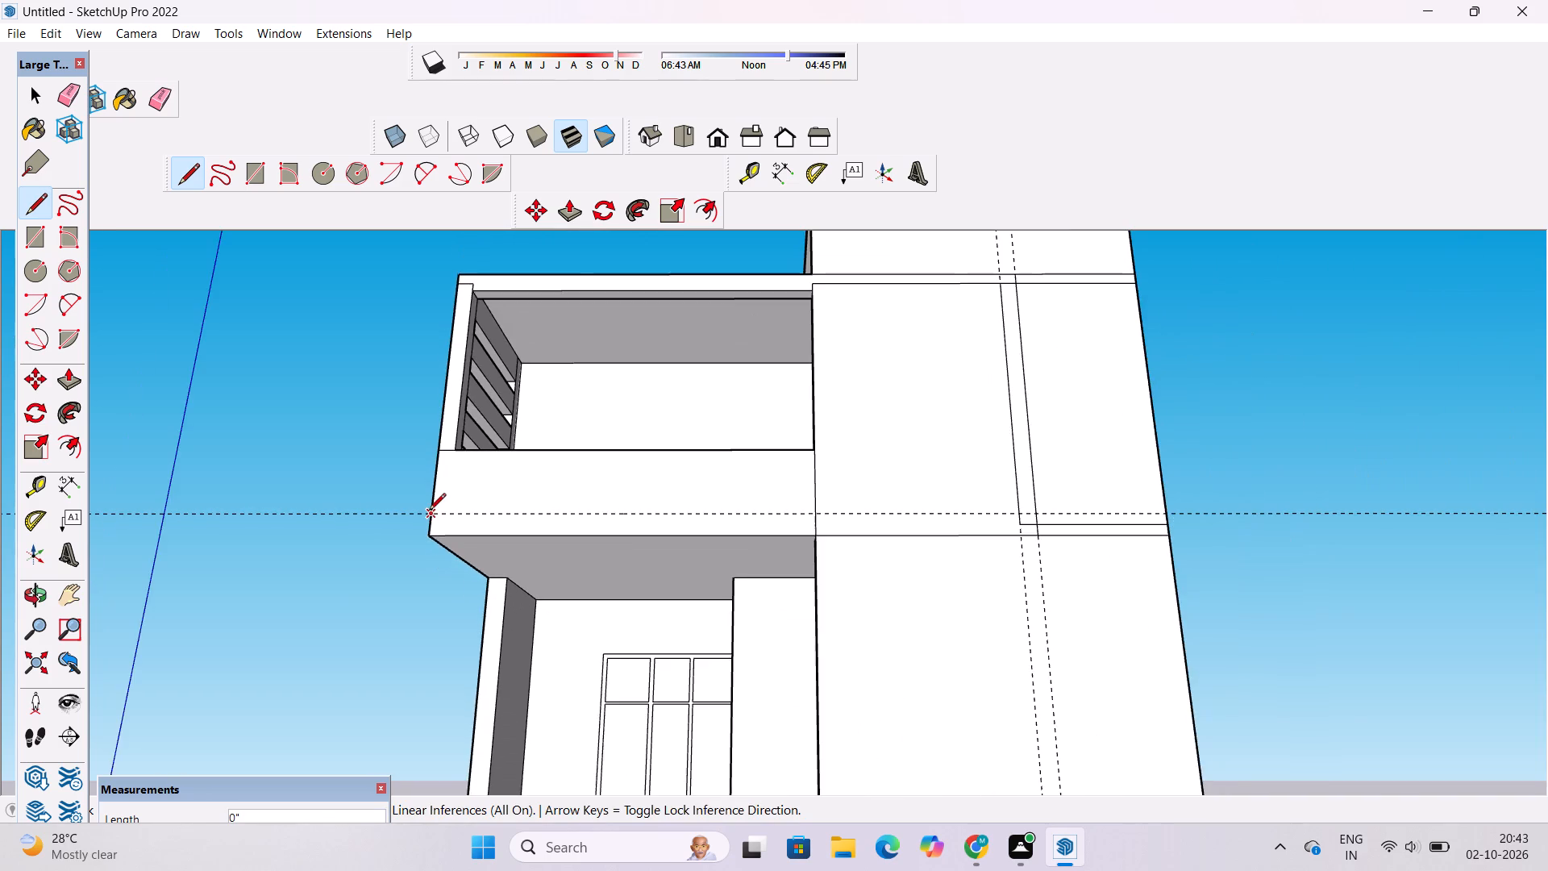
{"action": "scroll", "coordinate": [429, 511], "scroll_direction": "down", "scroll_amount": 5}
{"action": "scroll", "coordinate": [821, 519], "scroll_direction": "up", "scroll_amount": 7}
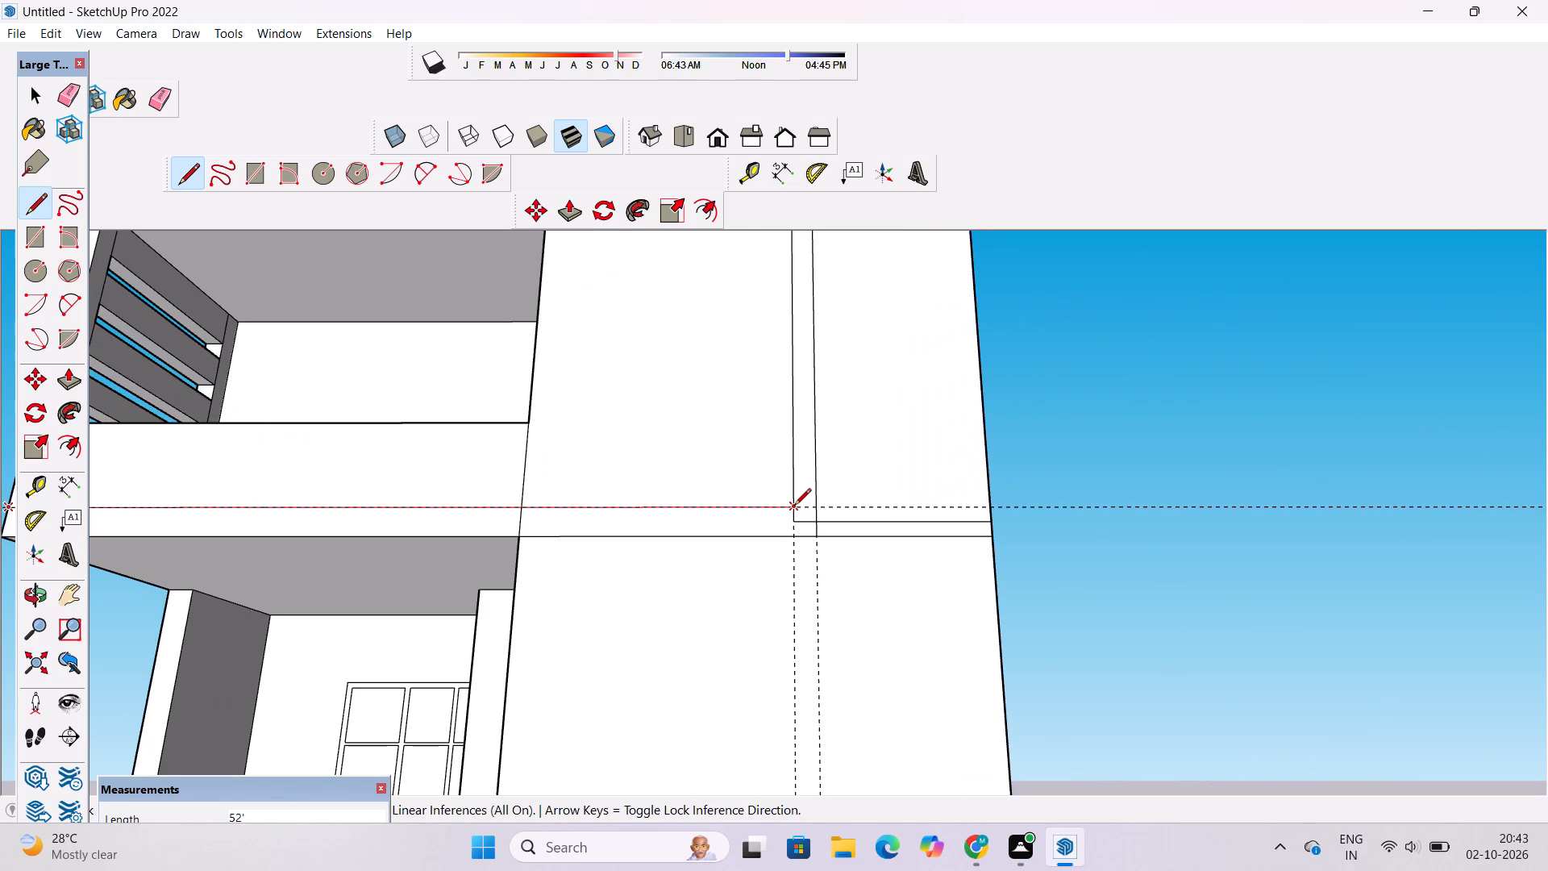
{"action": "left_click", "coordinate": [794, 506]}
{"action": "scroll", "coordinate": [795, 512], "scroll_direction": "down", "scroll_amount": 3}
{"action": "key", "text": "space"}
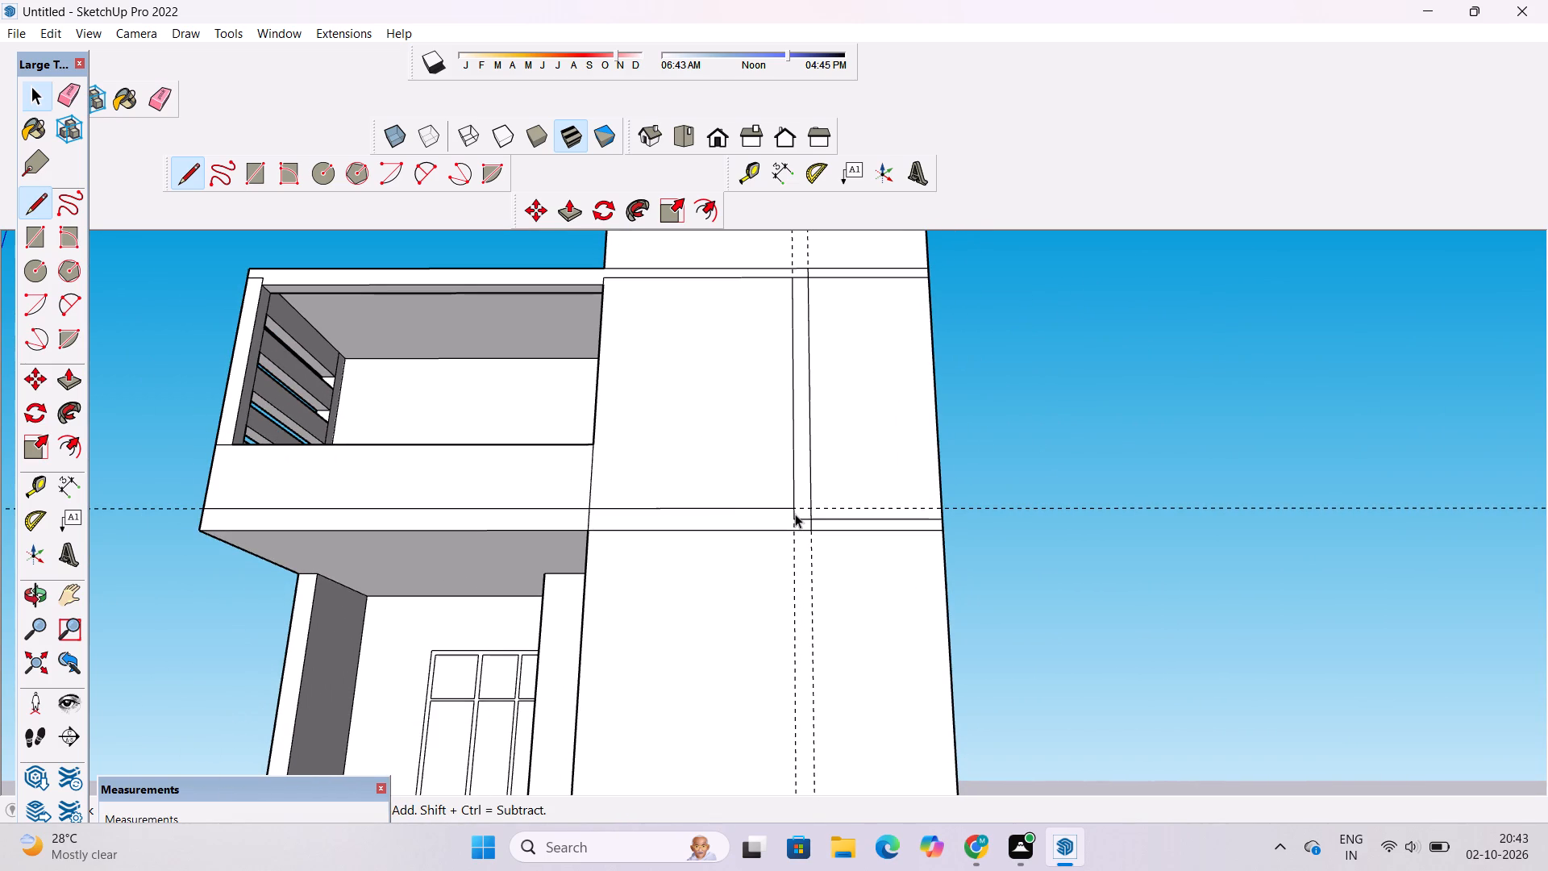
Erase the stub below the inner frame corner, the slab band line beyond it, and the horizontal and vertical guides.
{"action": "key", "text": "e"}
{"action": "scroll", "coordinate": [806, 519], "scroll_direction": "up", "scroll_amount": 3}
{"action": "left_click_drag", "start_coordinate": [806, 519], "coordinate": [781, 521]}
{"action": "left_click_drag", "start_coordinate": [824, 515], "coordinate": [830, 525]}
{"action": "left_click_drag", "start_coordinate": [824, 501], "coordinate": [827, 503]}
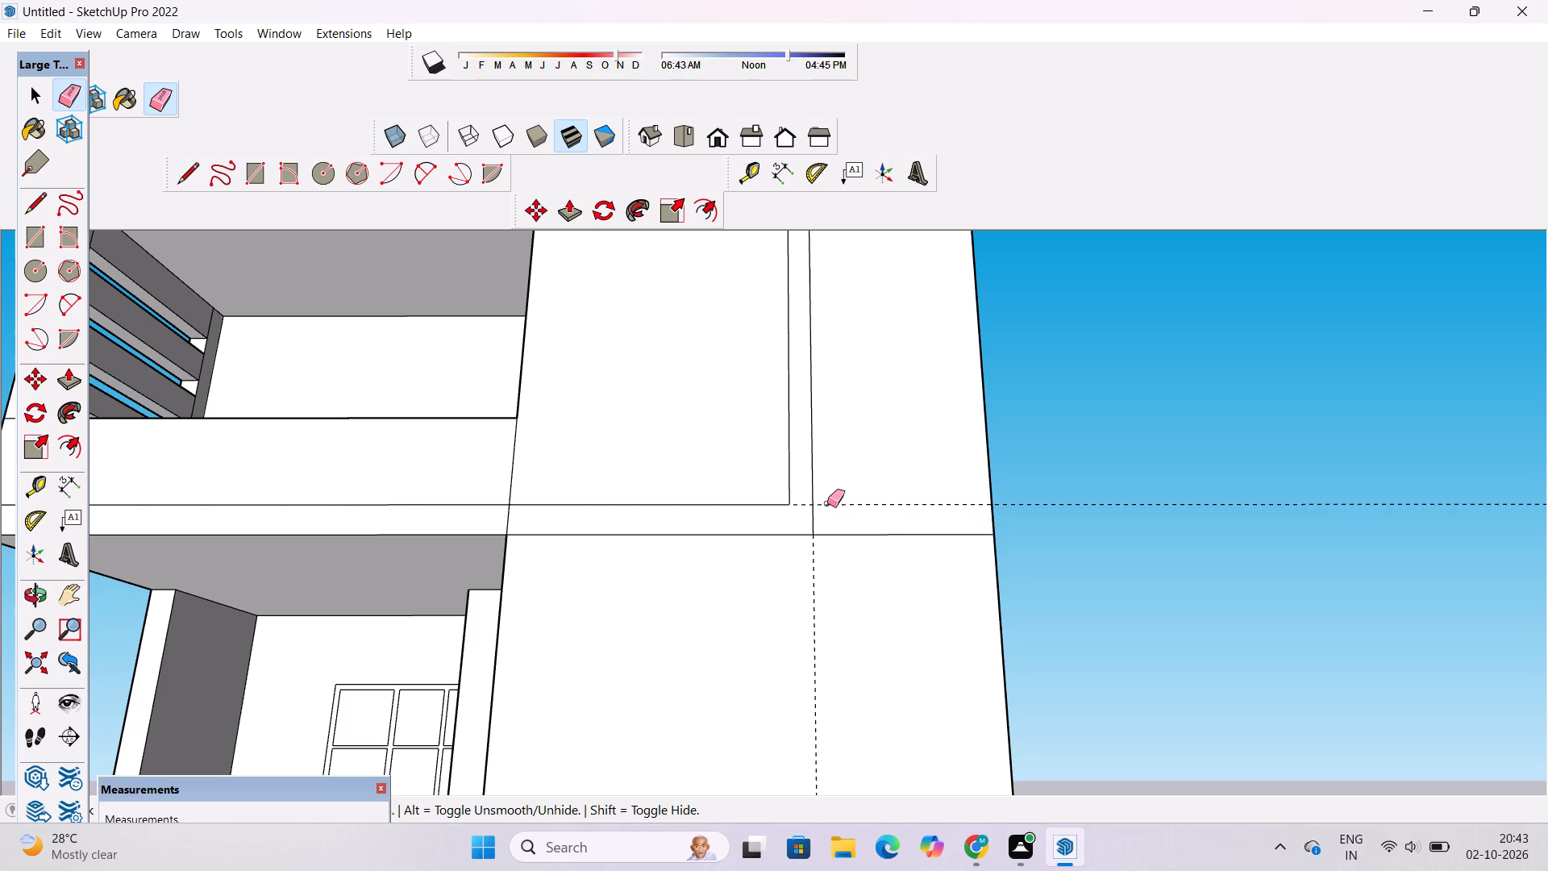
{"action": "left_click_drag", "start_coordinate": [827, 503], "coordinate": [830, 511]}
{"action": "left_click_drag", "start_coordinate": [823, 559], "coordinate": [812, 580]}
{"action": "scroll", "coordinate": [813, 577], "scroll_direction": "down", "scroll_amount": 12}
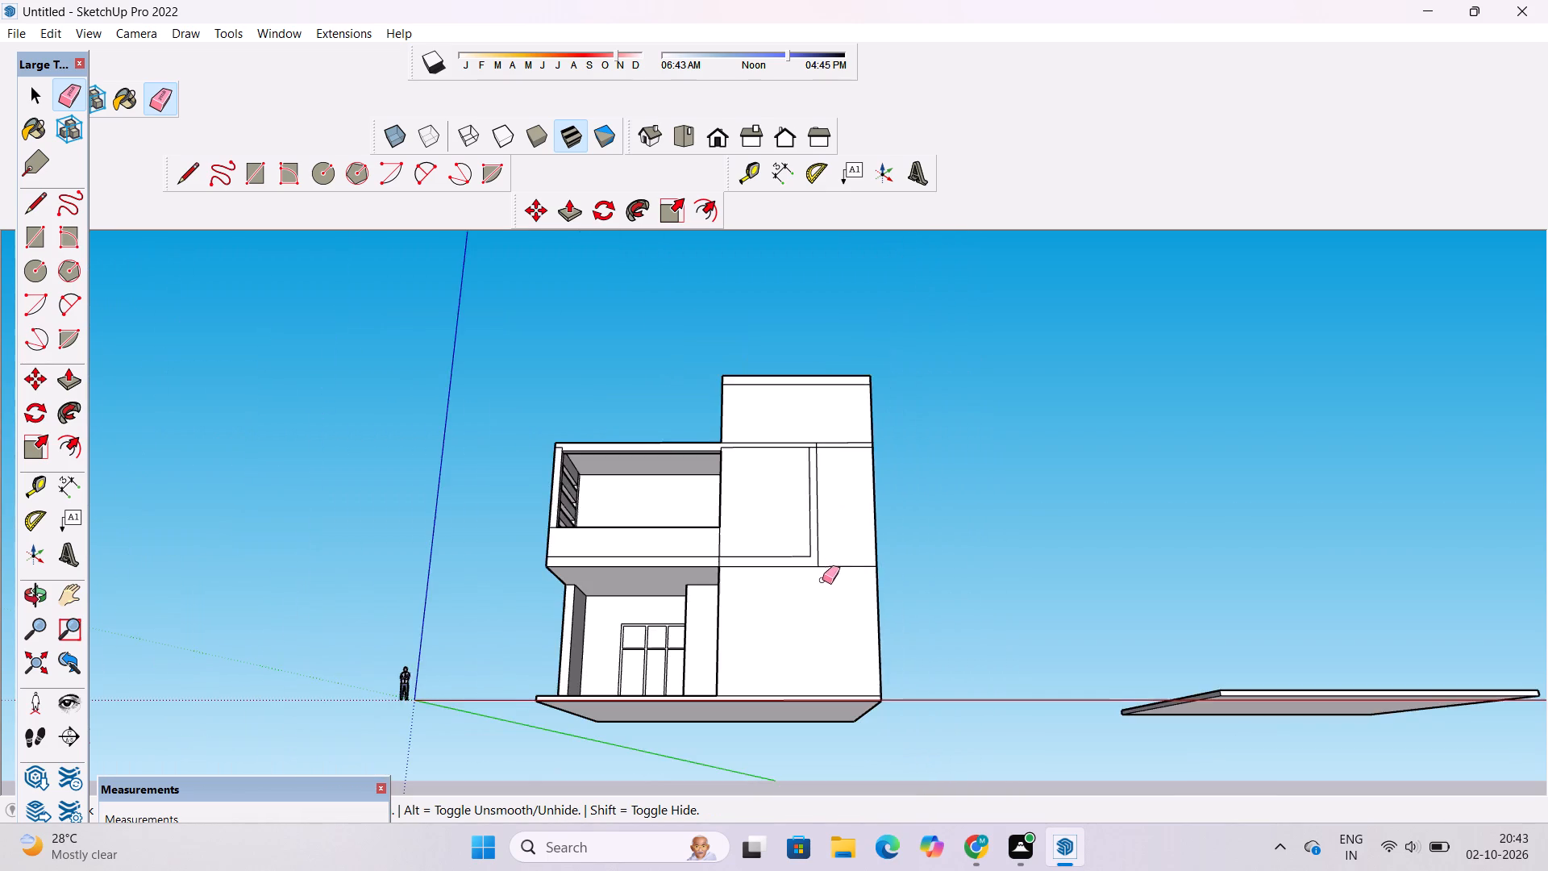
Erase the roof band's lower line between the balcony and inner vertical line, plus the short vertical stub at the opening's top corner.
{"action": "scroll", "coordinate": [809, 406], "scroll_direction": "up", "scroll_amount": 7}
{"action": "key", "text": "space"}
{"action": "type", "text": "o"}
{"action": "left_click_drag", "start_coordinate": [803, 456], "coordinate": [816, 511]}
{"action": "left_click_drag", "start_coordinate": [816, 515], "coordinate": [787, 396]}
{"action": "left_click_drag", "start_coordinate": [784, 399], "coordinate": [732, 413]}
{"action": "left_click_drag", "start_coordinate": [731, 413], "coordinate": [746, 437]}
{"action": "left_click_drag", "start_coordinate": [753, 449], "coordinate": [784, 461], "text": "shift"}
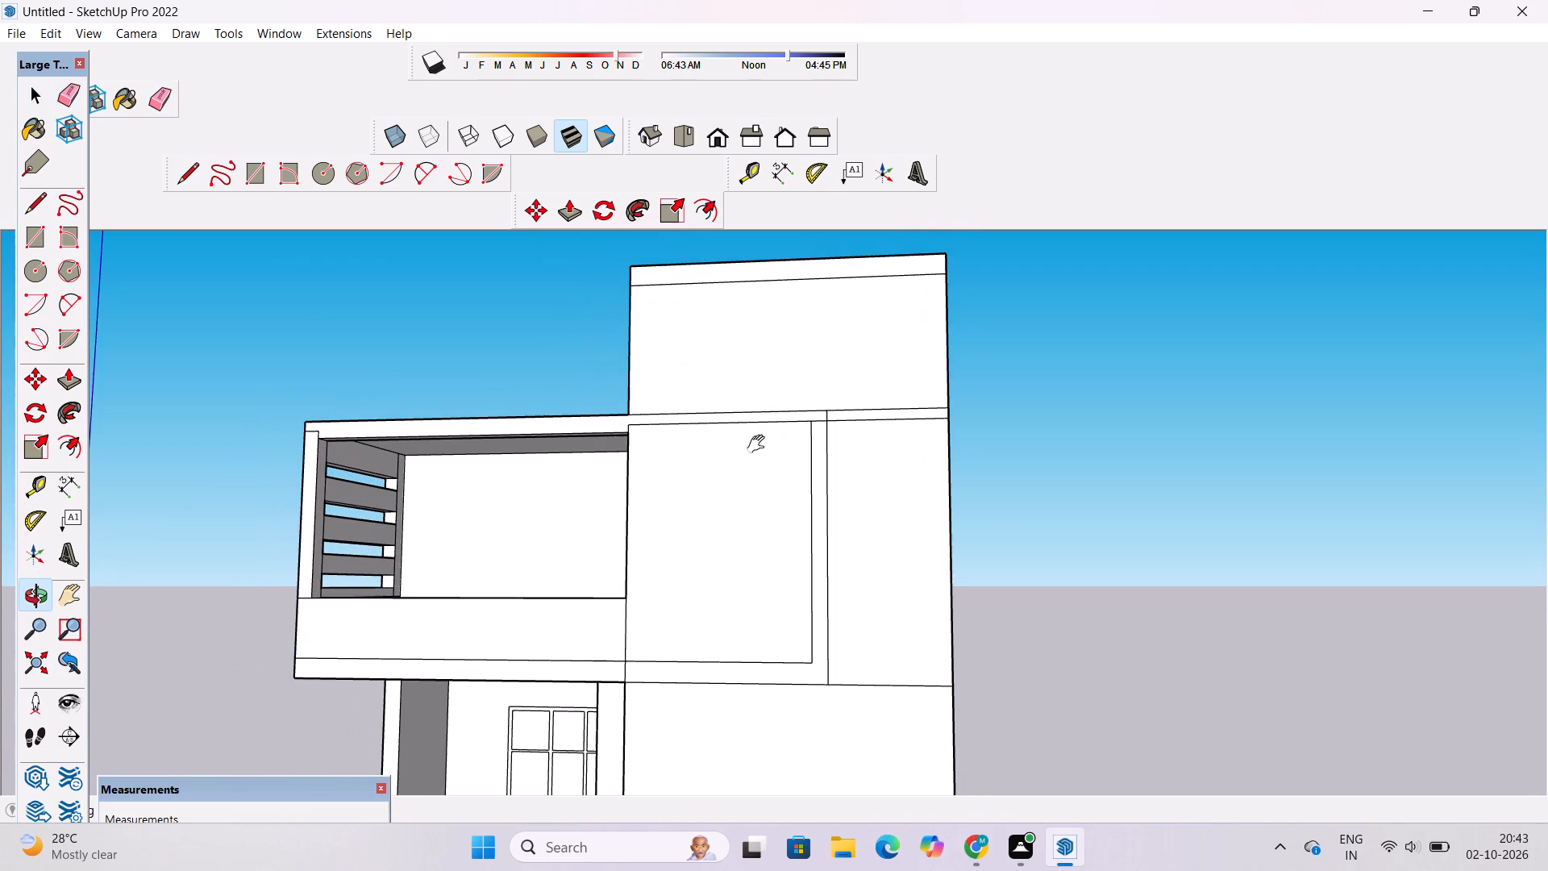
{"action": "scroll", "coordinate": [757, 442], "scroll_direction": "up", "scroll_amount": 1, "text": "shift"}
{"action": "left_click_drag", "start_coordinate": [757, 441], "coordinate": [786, 452], "text": "shift"}
{"action": "key", "text": "e"}
{"action": "scroll", "coordinate": [759, 444], "scroll_direction": "up", "scroll_amount": 3}
{"action": "left_click", "coordinate": [759, 427]}
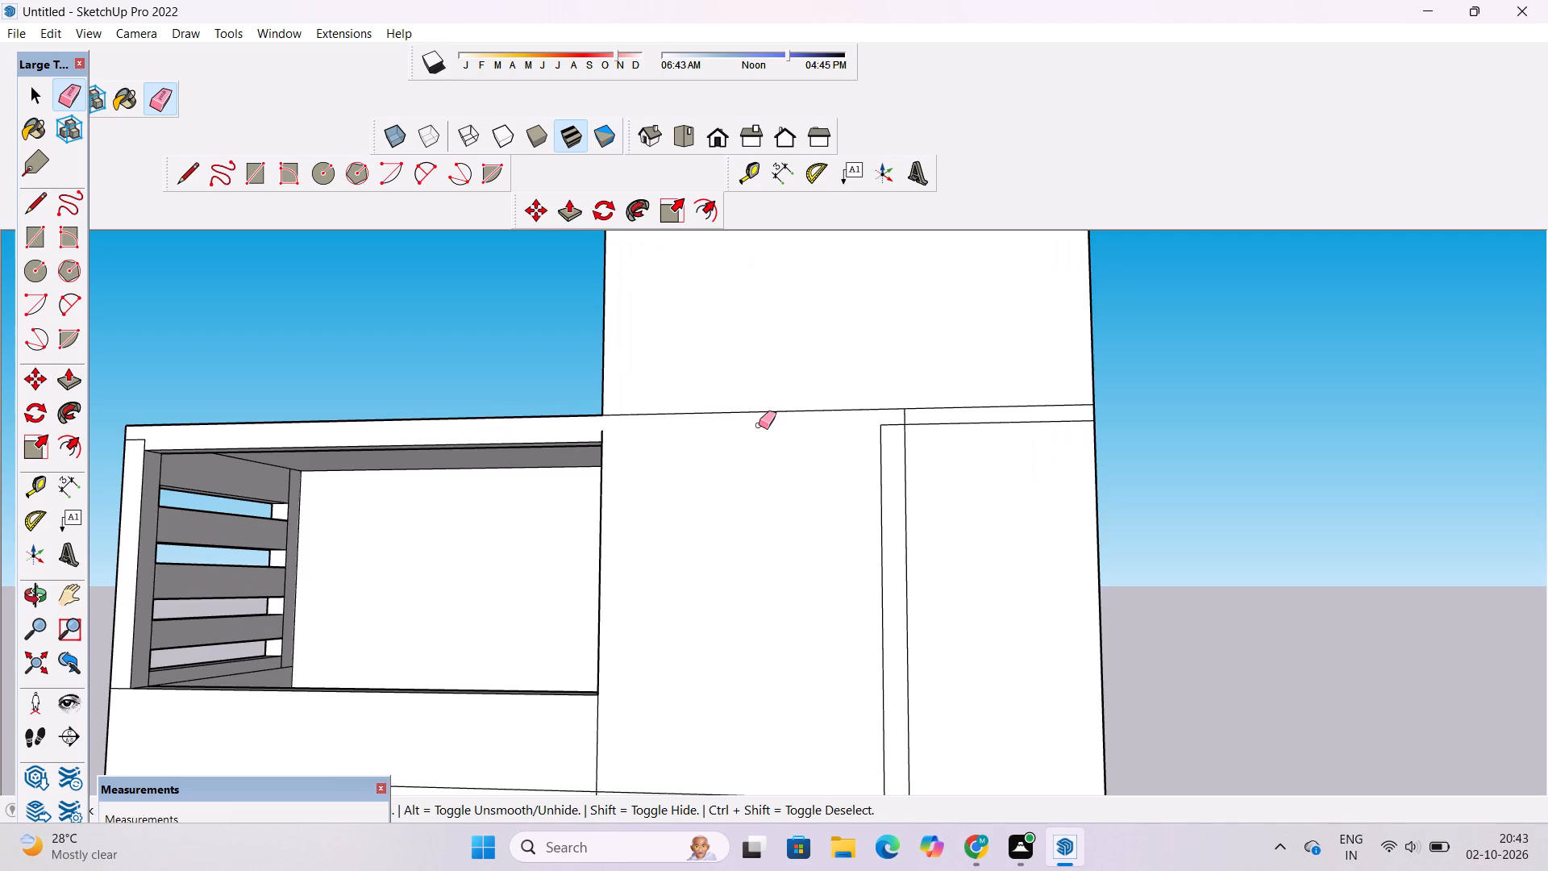
{"action": "scroll", "coordinate": [759, 425], "scroll_direction": "down", "scroll_amount": 4}
{"action": "scroll", "coordinate": [662, 424], "scroll_direction": "up", "scroll_amount": 8}
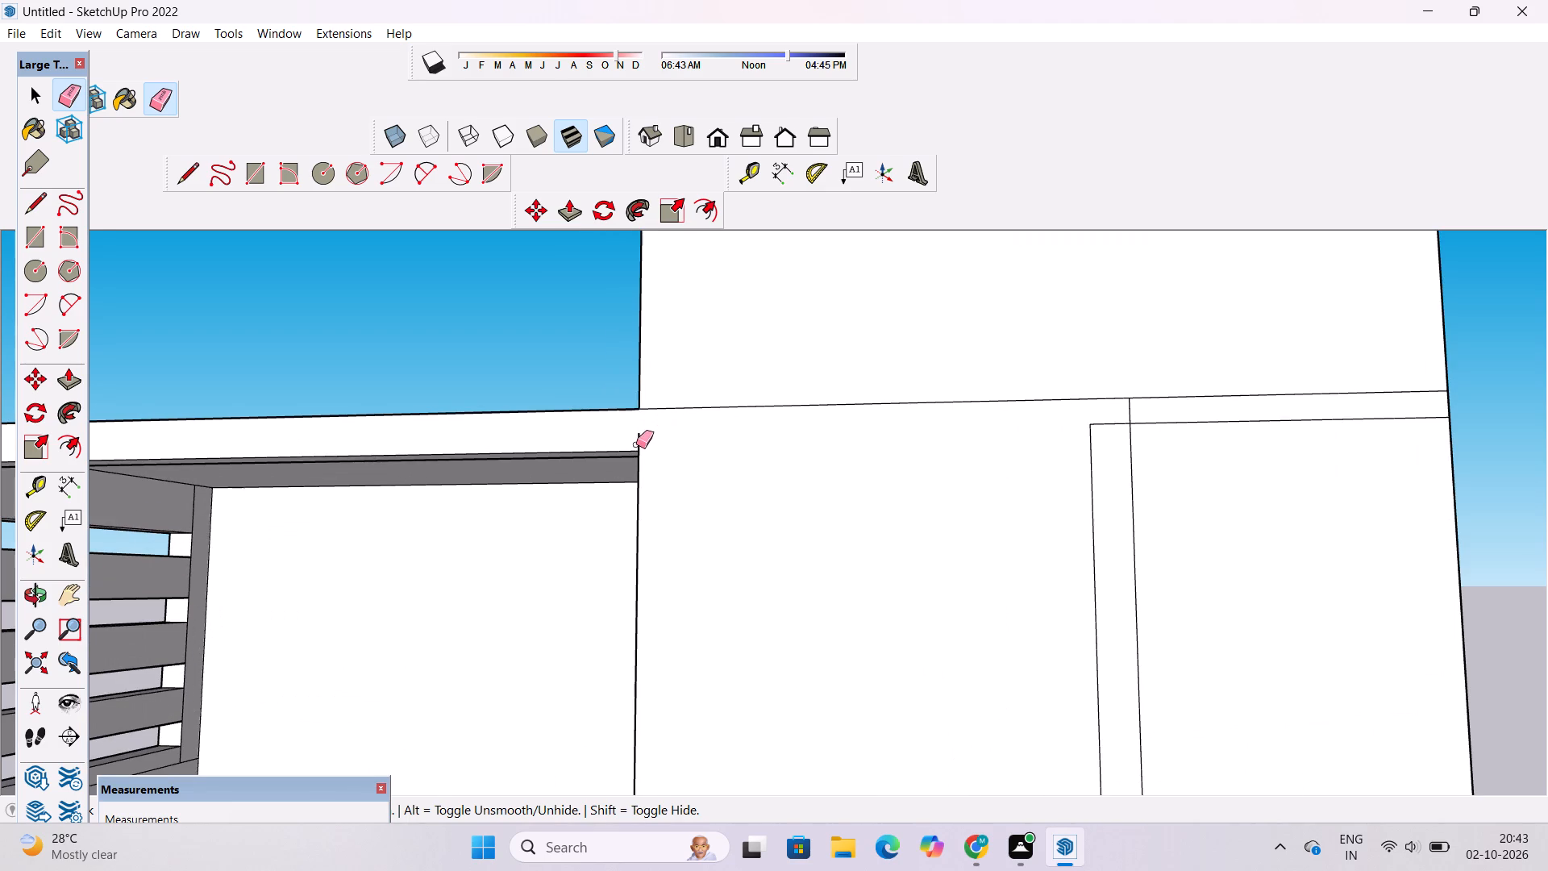
{"action": "left_click_drag", "start_coordinate": [639, 437], "coordinate": [643, 448]}
Draw an 18' horizontal line from the balcony opening's top corner across the wall to the inner vertical line.
{"action": "key", "text": "l"}
{"action": "scroll", "coordinate": [608, 410], "scroll_direction": "down", "scroll_amount": 4}
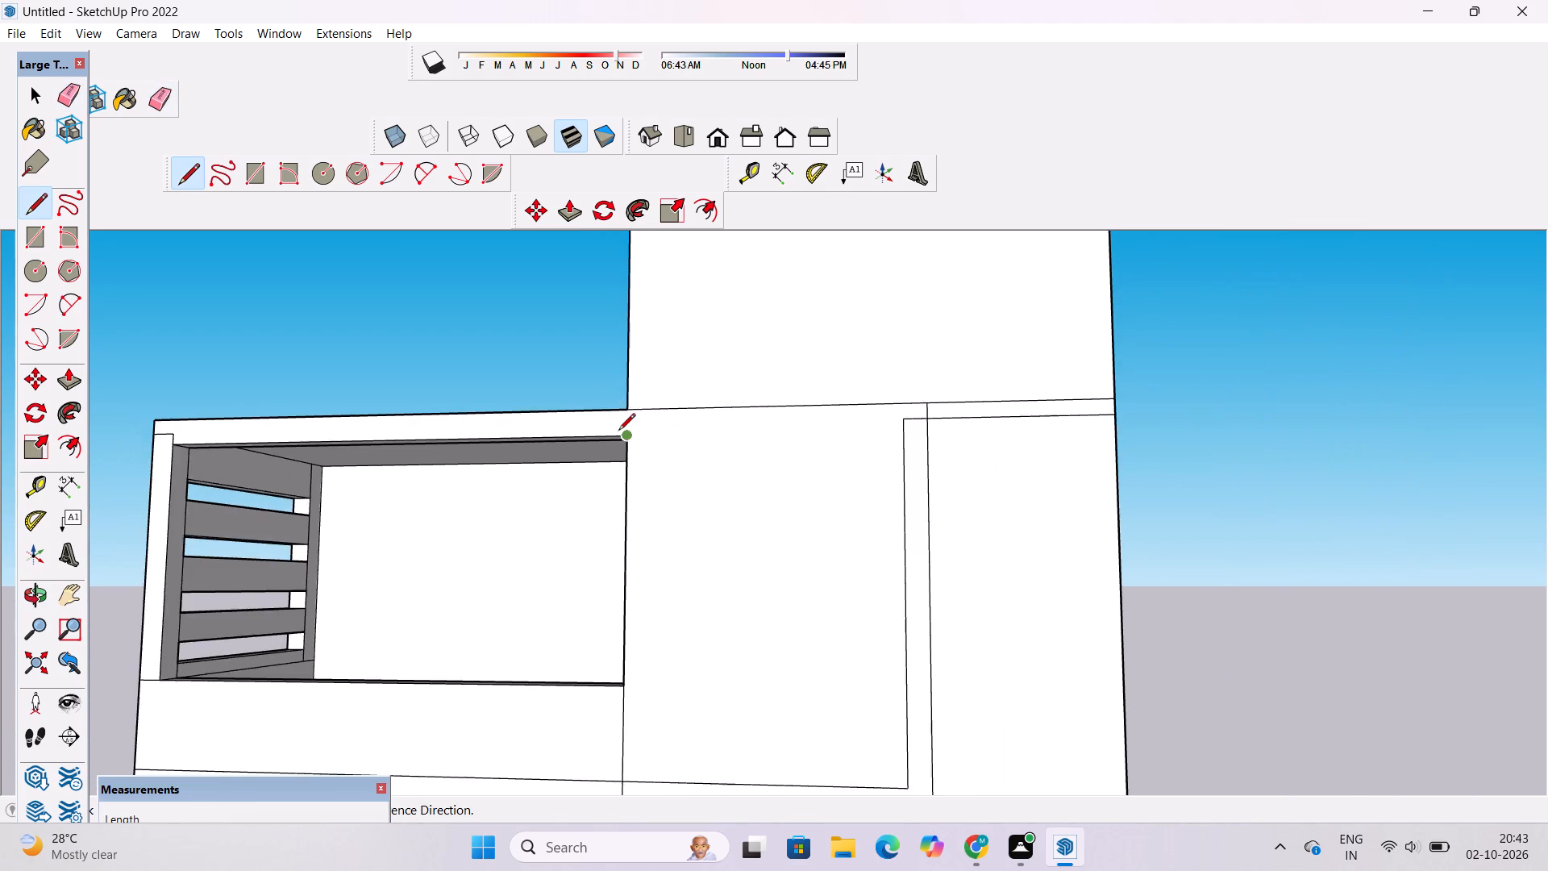
{"action": "scroll", "coordinate": [618, 431], "scroll_direction": "down", "scroll_amount": 3}
{"action": "scroll", "coordinate": [618, 431], "scroll_direction": "up", "scroll_amount": 1}
{"action": "left_click", "coordinate": [627, 437]}
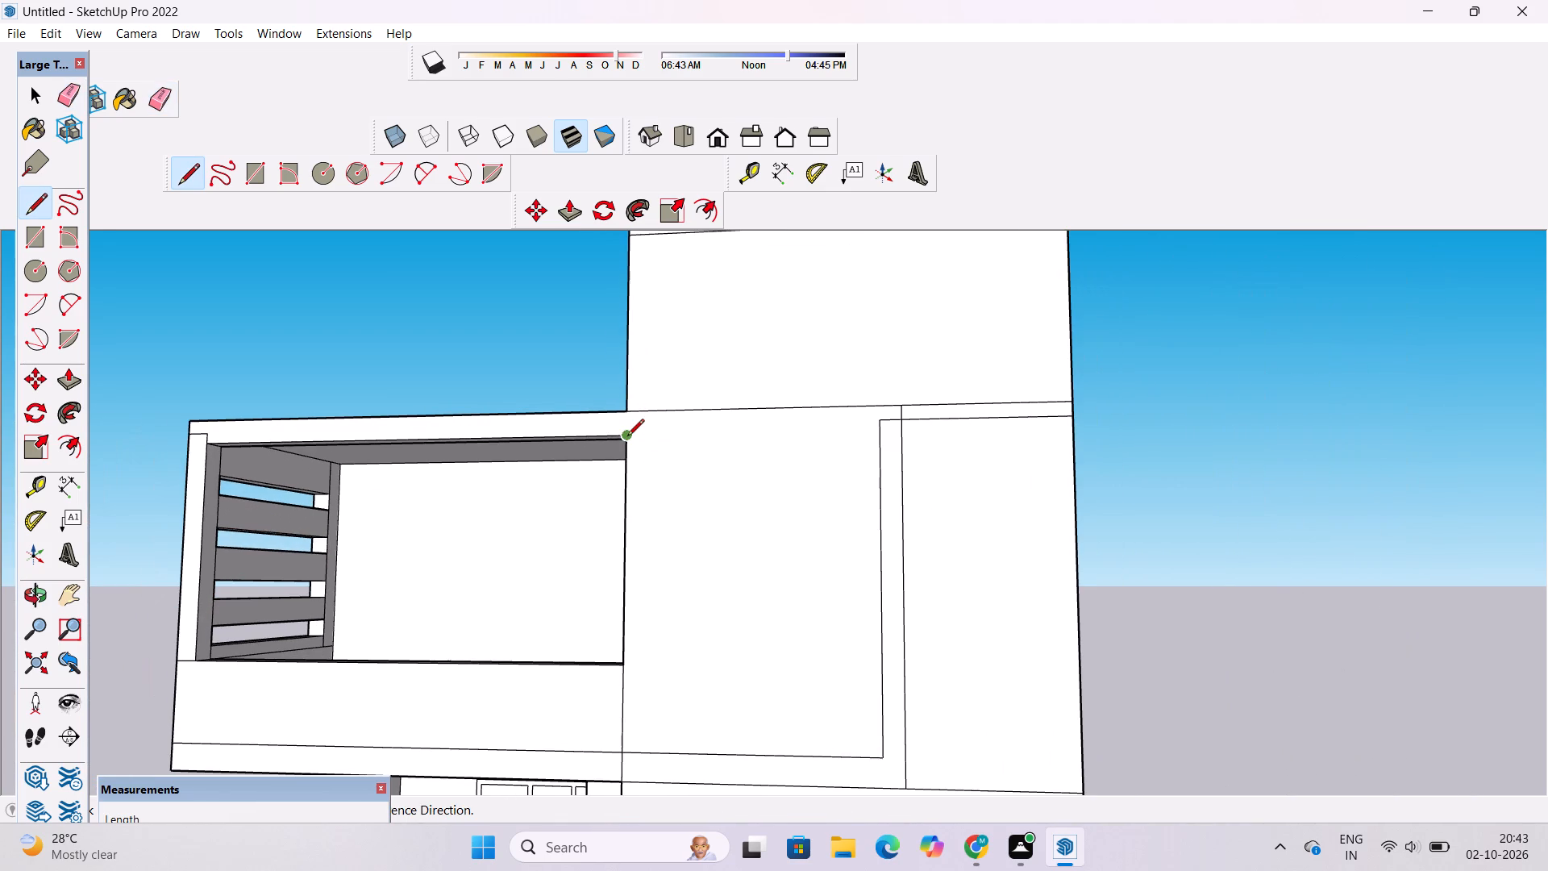
{"action": "scroll", "coordinate": [627, 437], "scroll_direction": "down", "scroll_amount": 4}
{"action": "scroll", "coordinate": [755, 452], "scroll_direction": "up", "scroll_amount": 3}
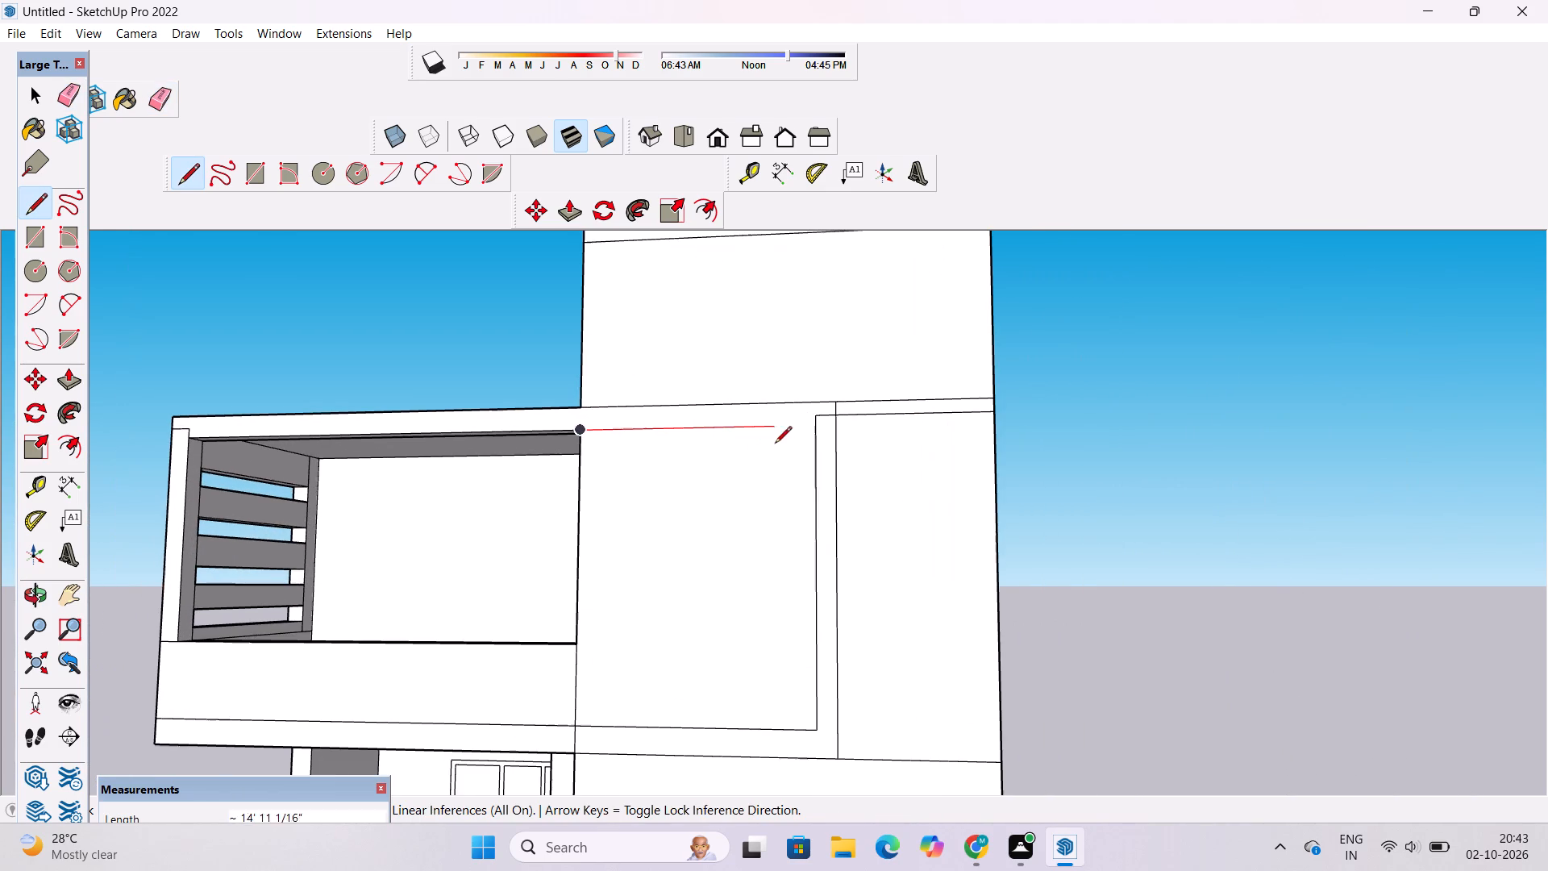
{"action": "left_click", "coordinate": [813, 430]}
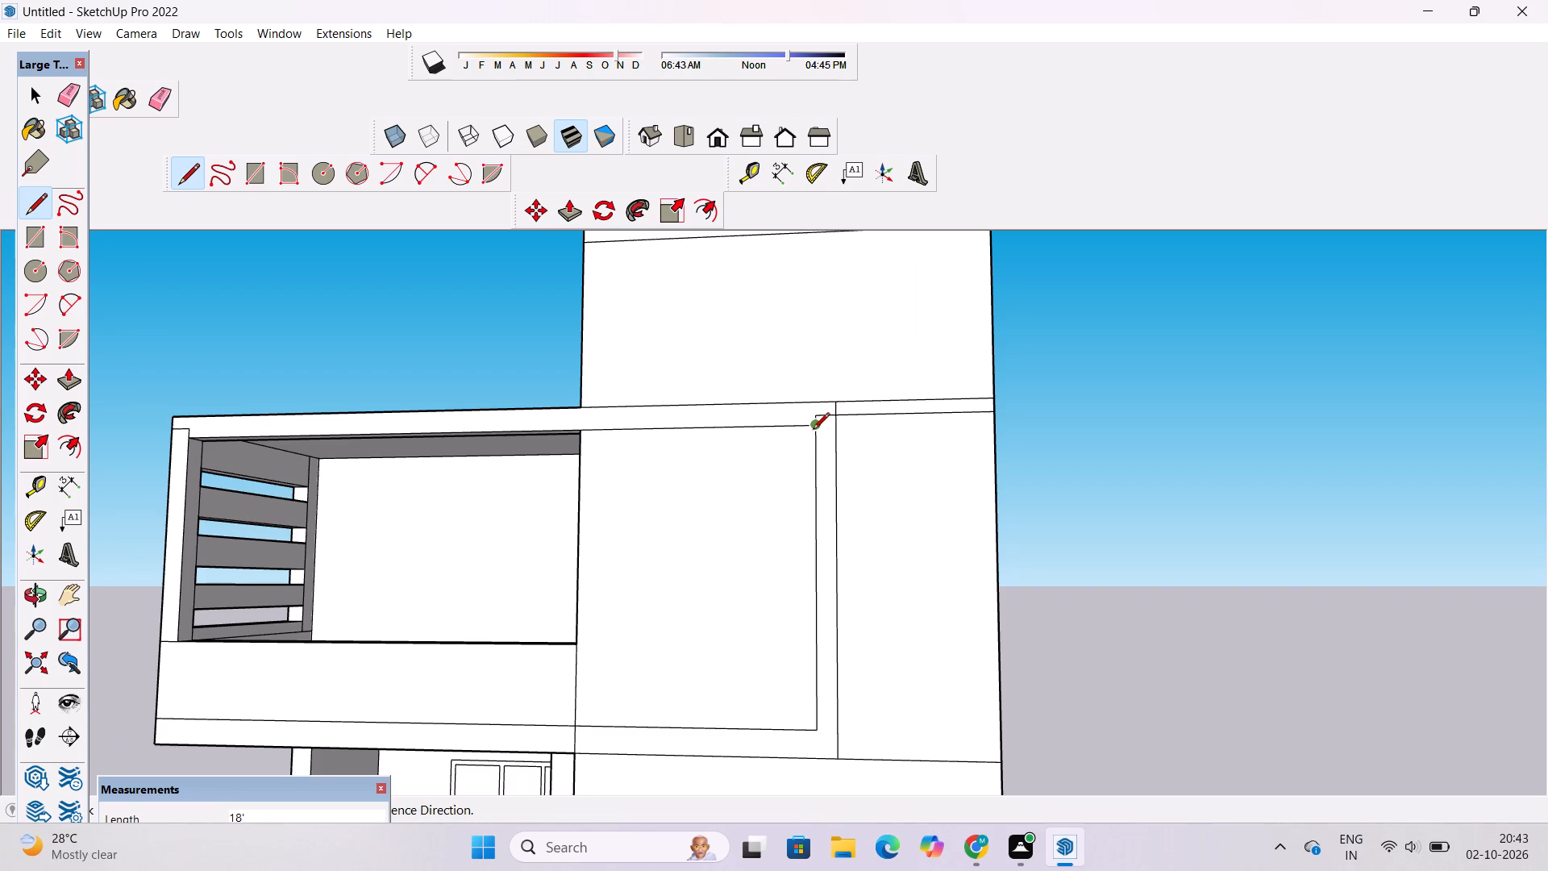
{"action": "key", "text": "space"}
Erase the stub above the inner frame corner and the roof band lines from the frame to the building's far edge.
{"action": "type", "text": "e"}
{"action": "scroll", "coordinate": [820, 427], "scroll_direction": "up", "scroll_amount": 4}
{"action": "left_click", "coordinate": [821, 409]}
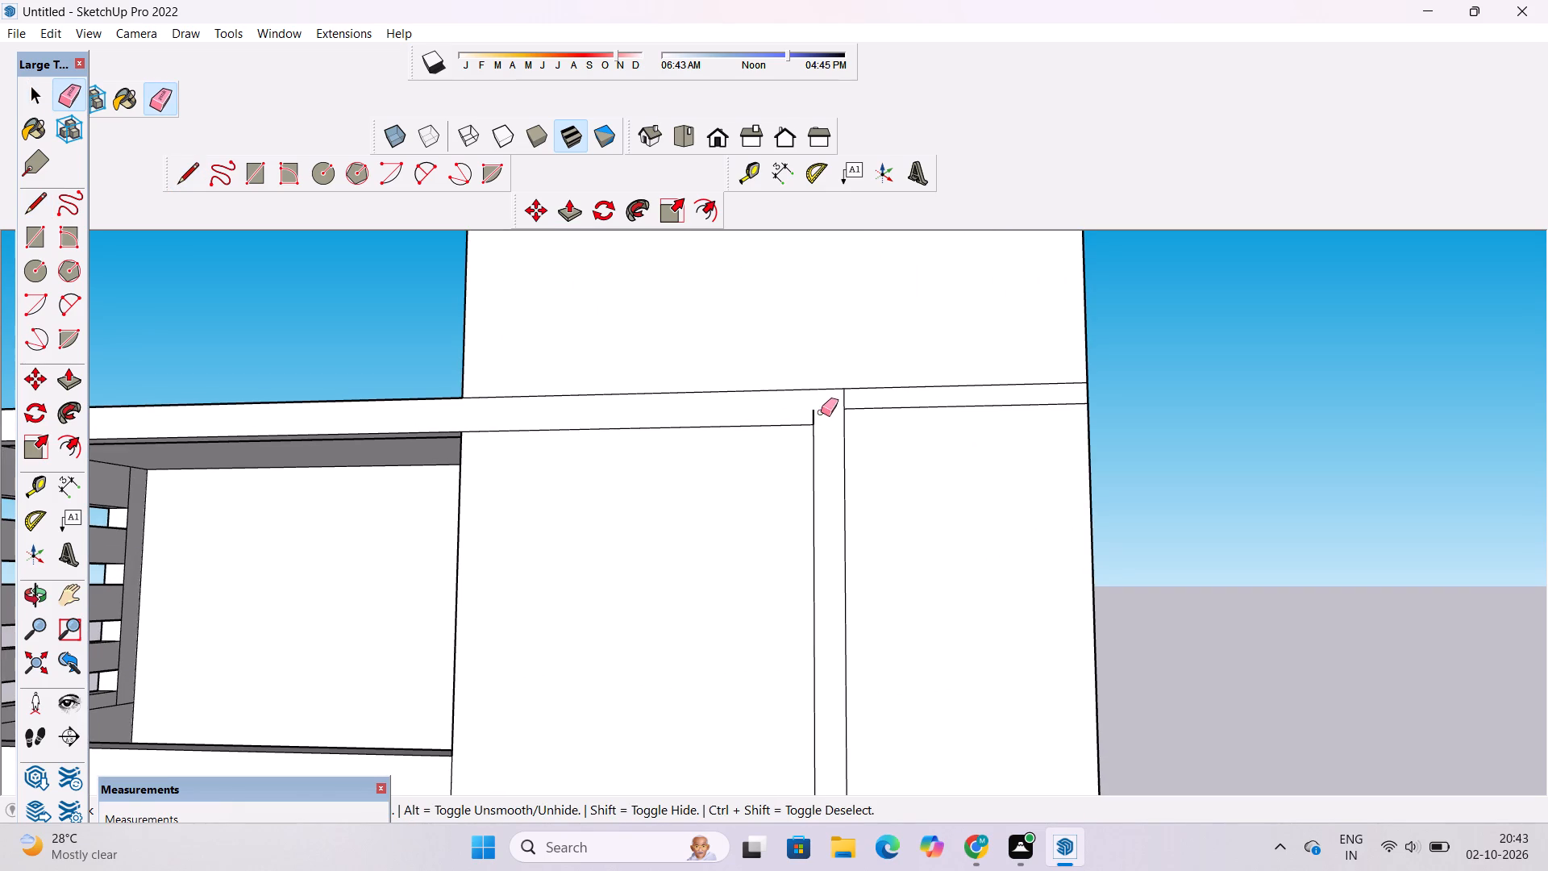
{"action": "left_click", "coordinate": [814, 410]}
{"action": "left_click_drag", "start_coordinate": [877, 407], "coordinate": [881, 416]}
{"action": "left_click_drag", "start_coordinate": [902, 376], "coordinate": [913, 410]}
{"action": "scroll", "coordinate": [913, 400], "scroll_direction": "down", "scroll_amount": 10}
Examine the frame outline around the balcony and front wall from several angles.
{"action": "key", "text": "o"}
{"action": "left_click_drag", "start_coordinate": [592, 546], "coordinate": [680, 523]}
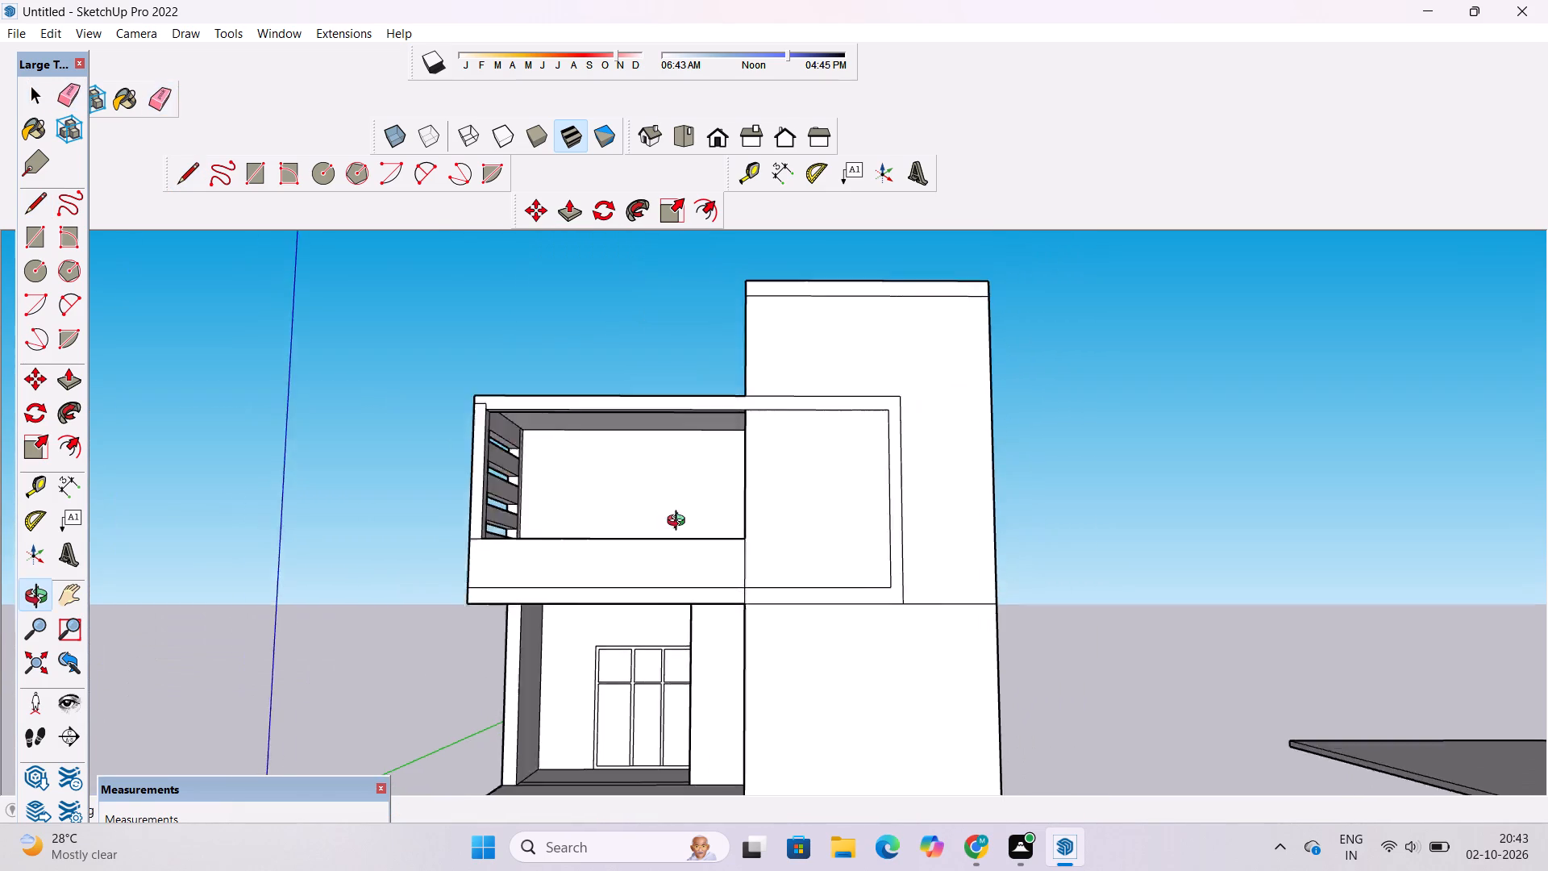
{"action": "left_click_drag", "start_coordinate": [680, 523], "coordinate": [820, 546]}
{"action": "scroll", "coordinate": [813, 533], "scroll_direction": "down", "scroll_amount": 5}
{"action": "left_click_drag", "start_coordinate": [830, 549], "coordinate": [814, 614]}
{"action": "left_click_drag", "start_coordinate": [814, 602], "coordinate": [805, 538]}
{"action": "left_click_drag", "start_coordinate": [838, 508], "coordinate": [826, 534]}
{"action": "left_click_drag", "start_coordinate": [826, 534], "coordinate": [828, 521]}
{"action": "left_click_drag", "start_coordinate": [828, 521], "coordinate": [812, 520]}
{"action": "left_click_drag", "start_coordinate": [810, 520], "coordinate": [835, 529], "text": "shift"}
{"action": "scroll", "coordinate": [836, 528], "scroll_direction": "down", "scroll_amount": 6}
{"action": "scroll", "coordinate": [843, 527], "scroll_direction": "up", "scroll_amount": 6}
{"action": "left_click_drag", "start_coordinate": [864, 507], "coordinate": [788, 507]}
{"action": "left_click_drag", "start_coordinate": [785, 503], "coordinate": [690, 529], "text": "shift"}
{"action": "scroll", "coordinate": [690, 531], "scroll_direction": "up", "scroll_amount": 4}
{"action": "left_click_drag", "start_coordinate": [761, 551], "coordinate": [728, 486]}
{"action": "left_click", "coordinate": [642, 506], "text": "shift"}
{"action": "scroll", "coordinate": [637, 506], "scroll_direction": "down", "scroll_amount": 2}
{"action": "left_click_drag", "start_coordinate": [635, 506], "coordinate": [742, 490], "text": "shift"}
{"action": "left_click_drag", "start_coordinate": [748, 484], "coordinate": [666, 510], "text": "shift"}
{"action": "scroll", "coordinate": [699, 482], "scroll_direction": "up", "scroll_amount": 2}
{"action": "left_click_drag", "start_coordinate": [701, 481], "coordinate": [508, 555], "text": "shift"}
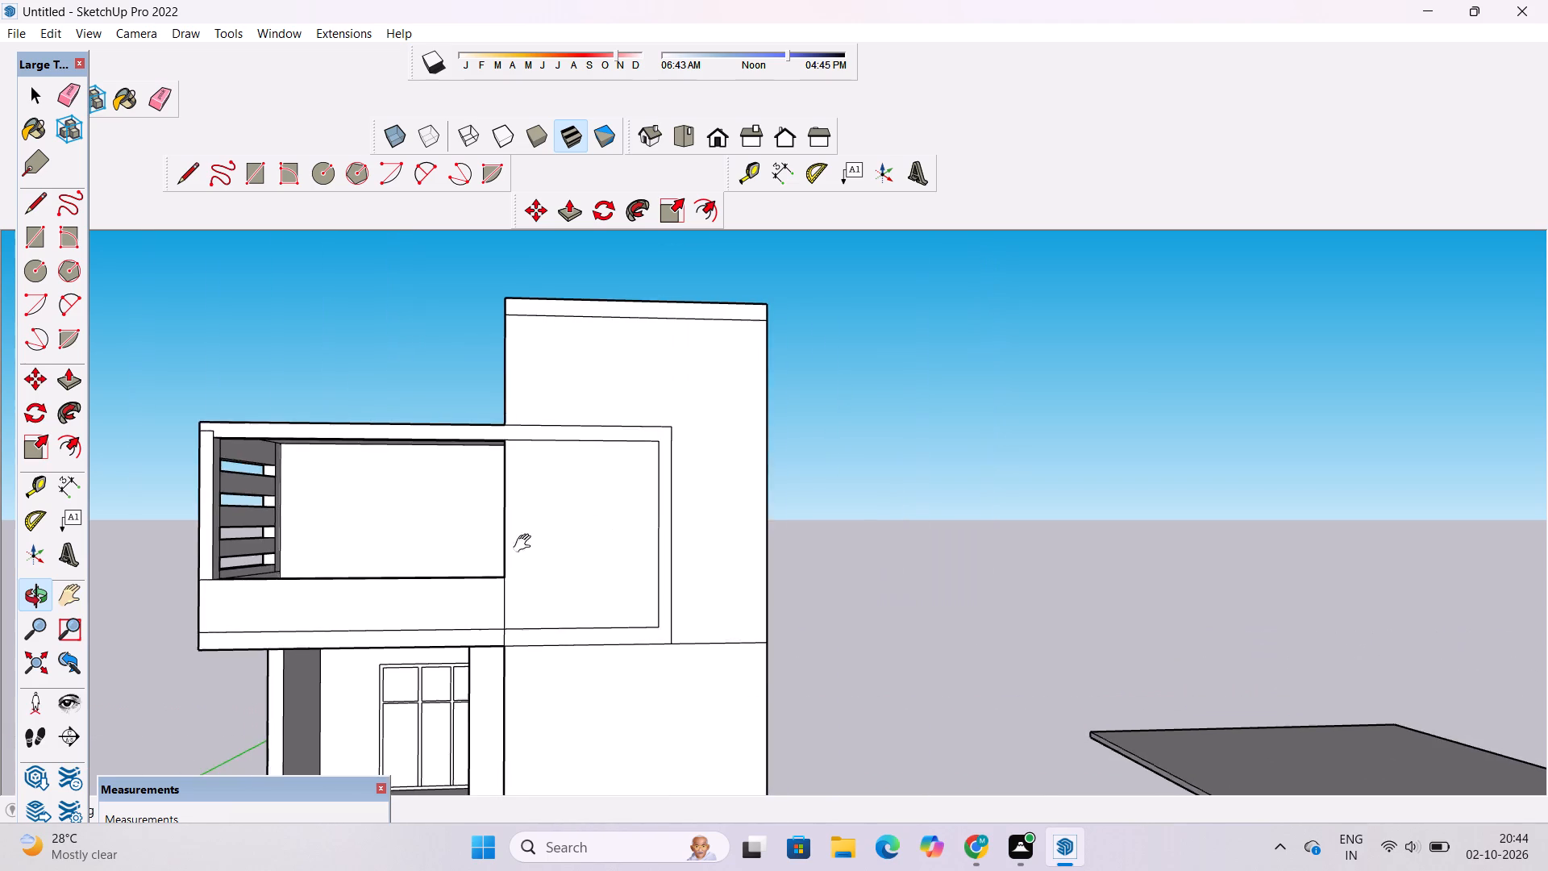
{"action": "left_click_drag", "start_coordinate": [646, 524], "coordinate": [575, 527]}
{"action": "left_click_drag", "start_coordinate": [575, 527], "coordinate": [675, 546]}
{"action": "left_click_drag", "start_coordinate": [675, 546], "coordinate": [656, 531]}
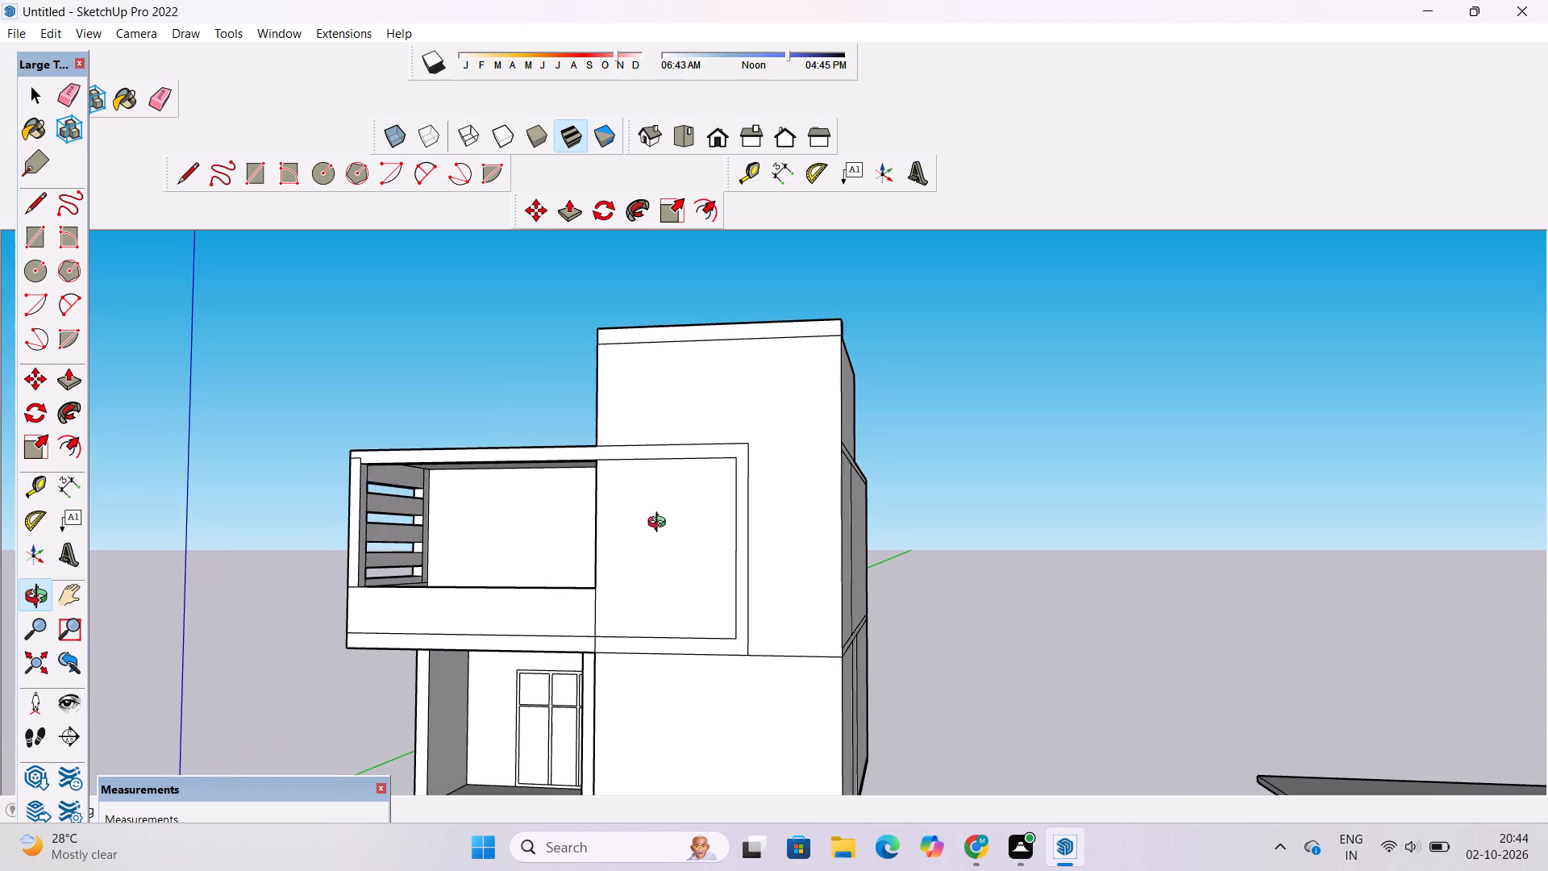
{"action": "left_click_drag", "start_coordinate": [672, 519], "coordinate": [737, 519]}
{"action": "left_click_drag", "start_coordinate": [737, 519], "coordinate": [755, 523], "text": "shift"}
{"action": "left_click_drag", "start_coordinate": [755, 523], "coordinate": [756, 487]}
{"action": "scroll", "coordinate": [756, 479], "scroll_direction": "down", "scroll_amount": 5}
{"action": "left_click_drag", "start_coordinate": [756, 494], "coordinate": [770, 578]}
{"action": "left_click_drag", "start_coordinate": [776, 531], "coordinate": [761, 492], "text": "shift"}
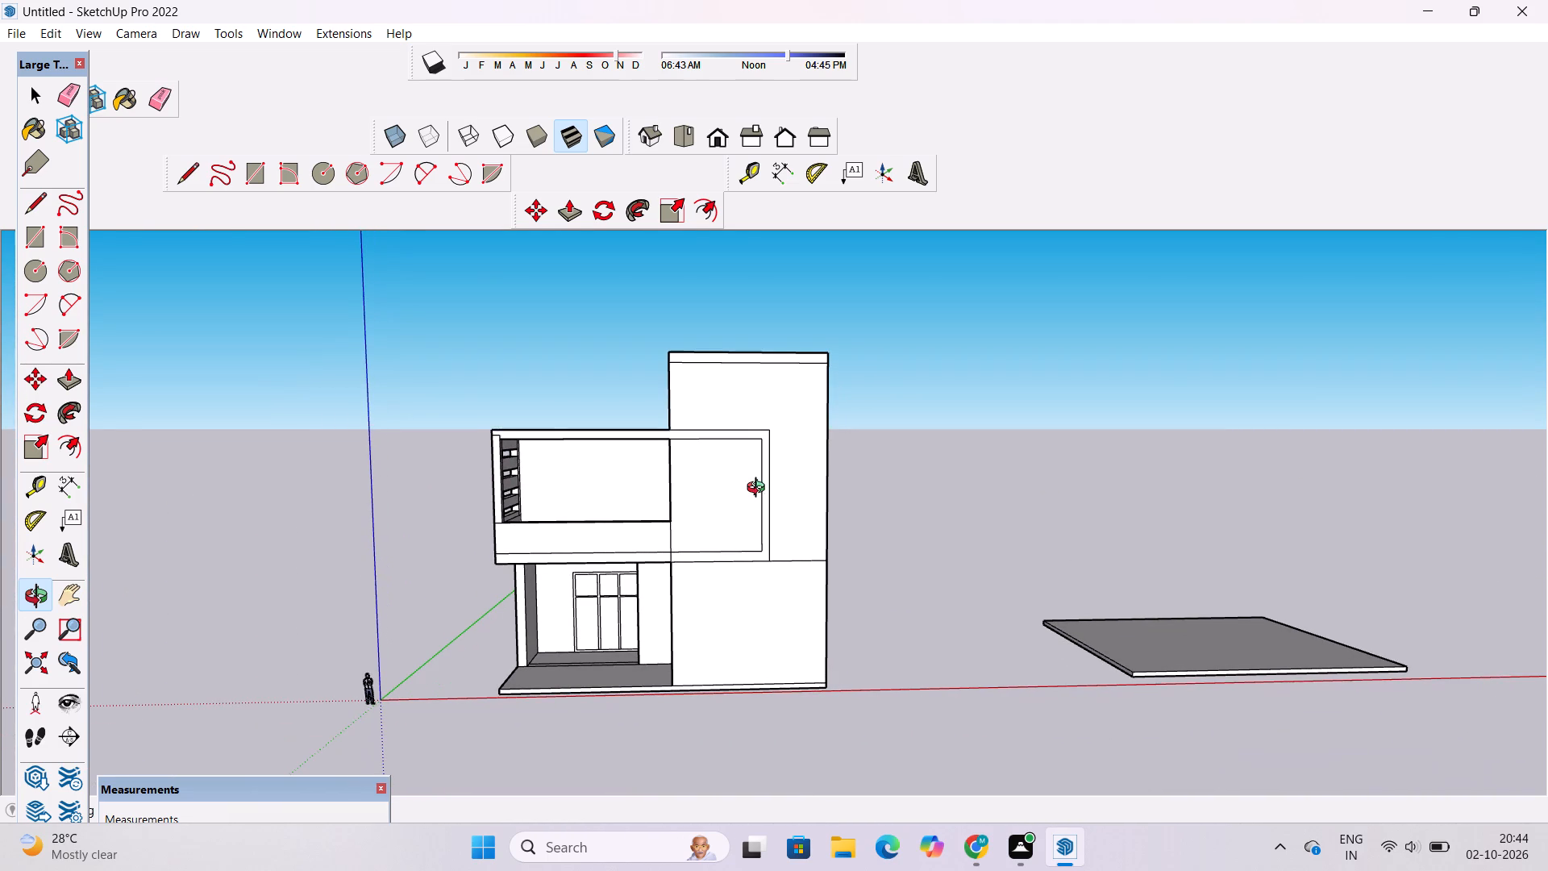
{"action": "left_click_drag", "start_coordinate": [759, 489], "coordinate": [726, 487], "text": "shift"}
{"action": "left_click", "coordinate": [727, 481]}
Place a vertical guide on the front wall, 2' in from the building's outer edge on the side away from the balcony.
{"action": "key", "text": "t"}
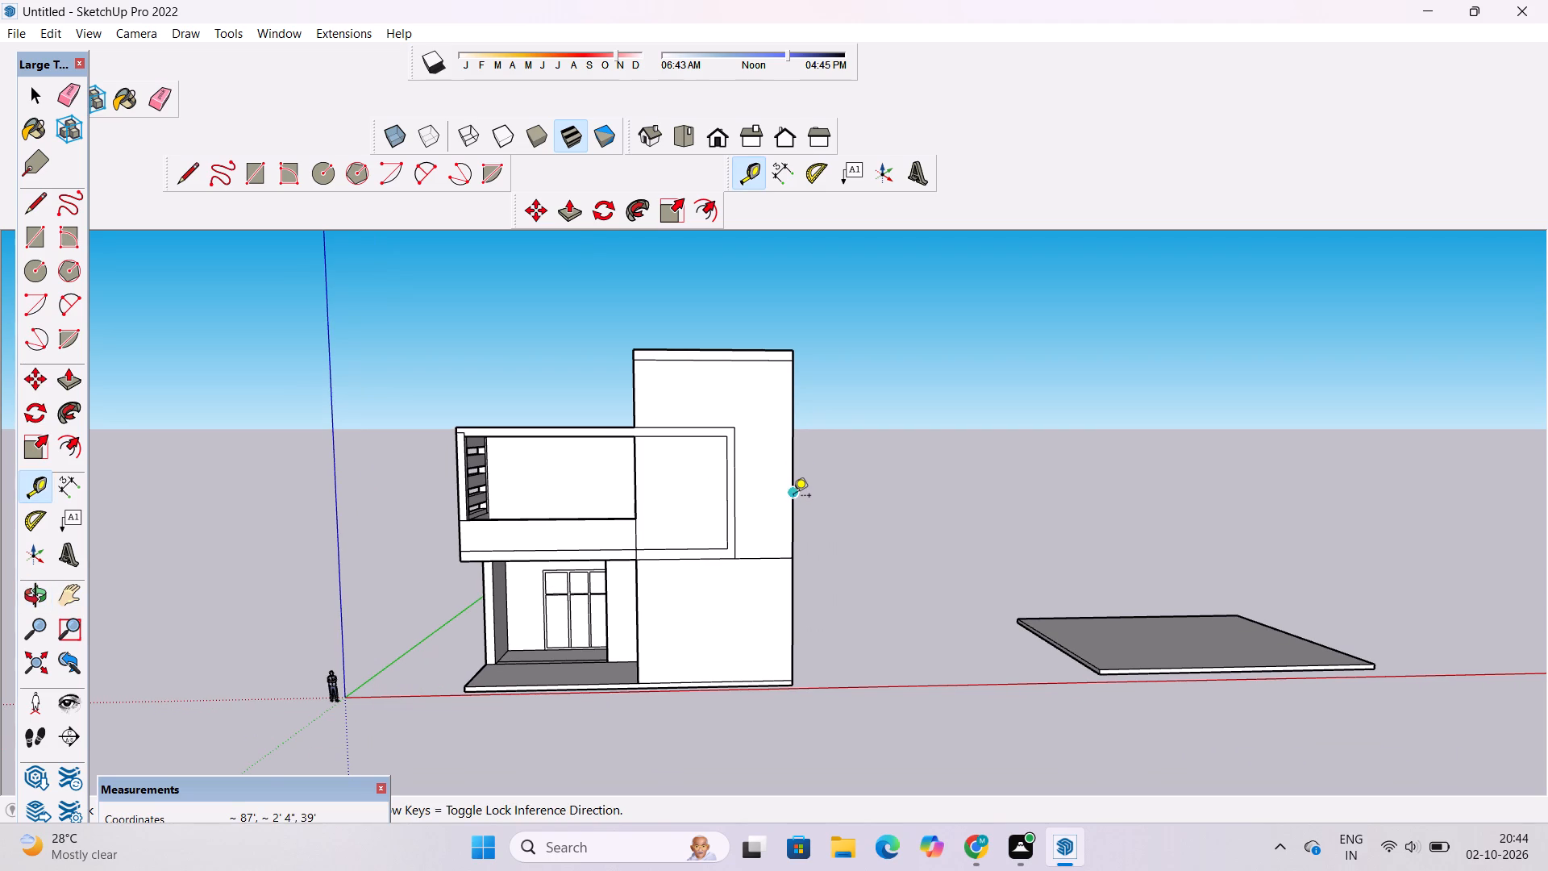
{"action": "left_click", "coordinate": [793, 497]}
{"action": "scroll", "coordinate": [767, 498], "scroll_direction": "up", "scroll_amount": 2}
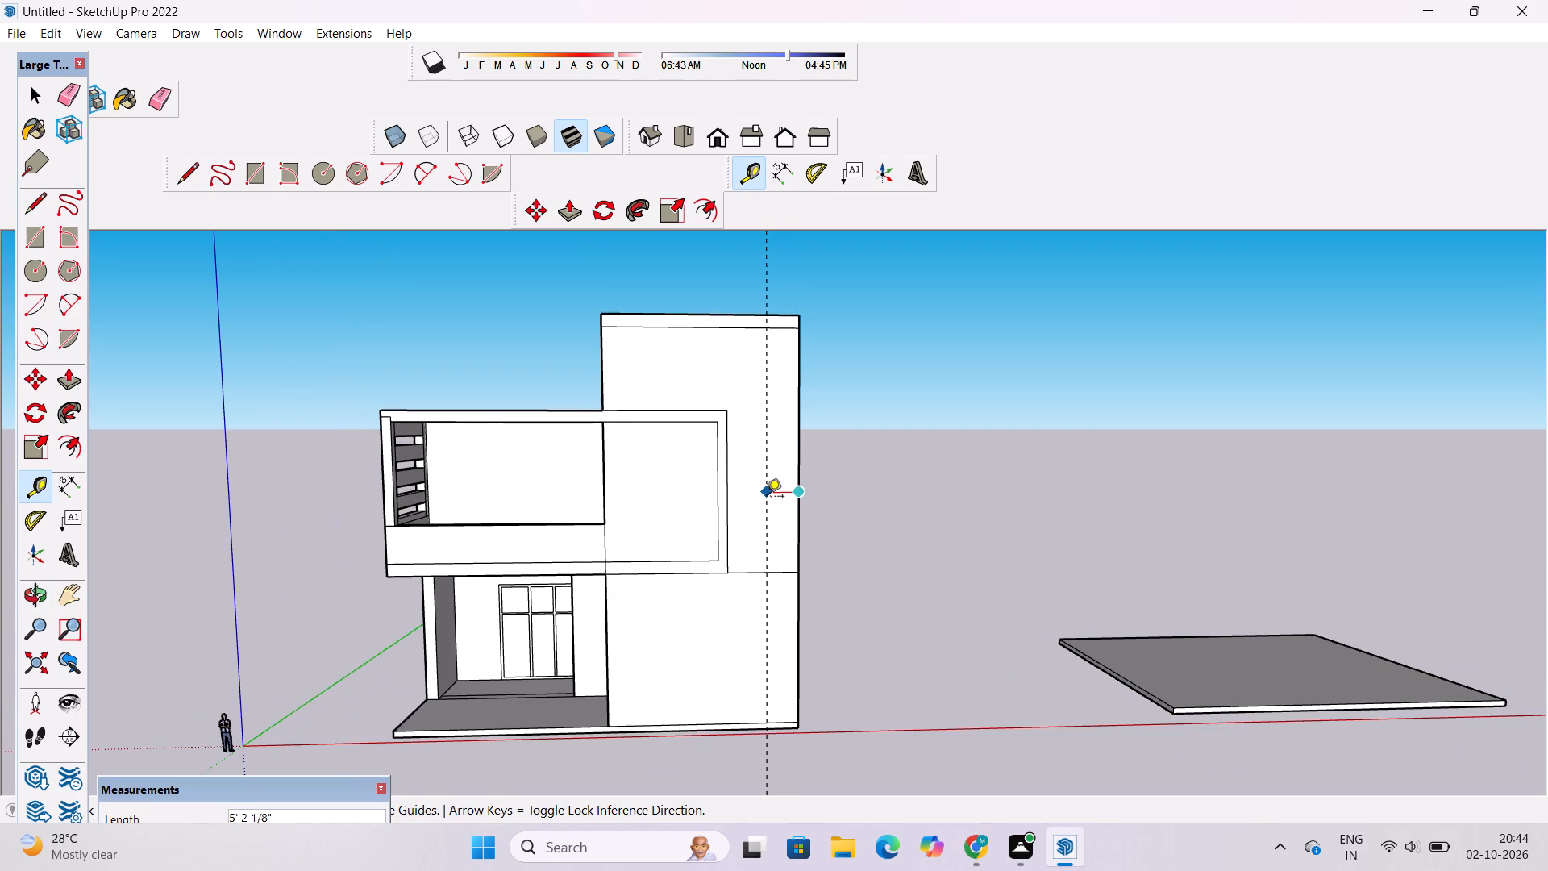
{"action": "key", "text": "2"}
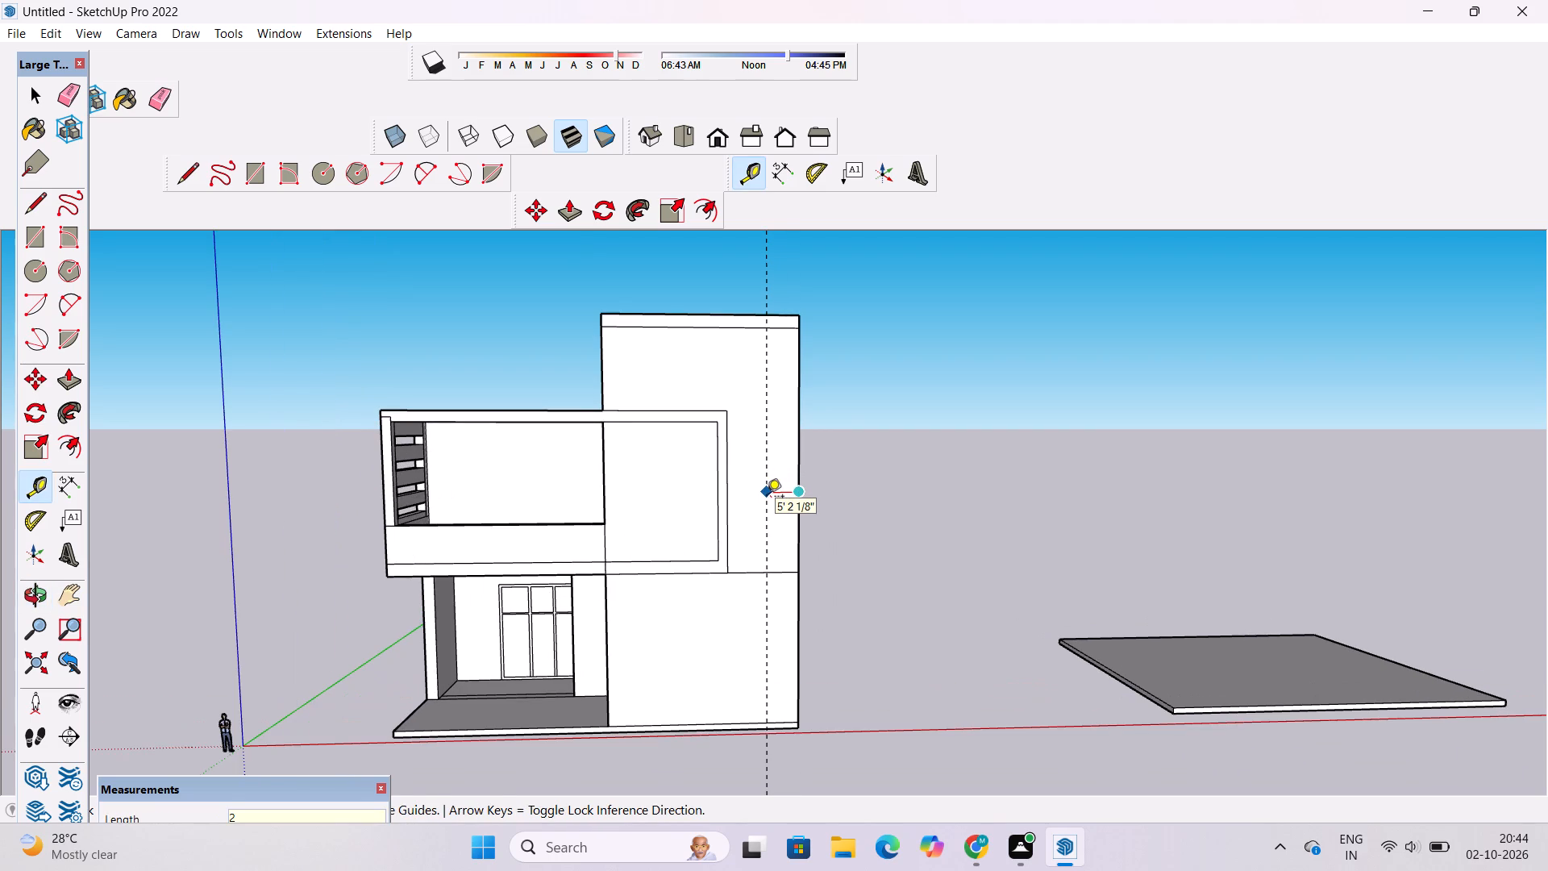
{"action": "key", "text": "apostrophe"}
{"action": "key", "text": "Return"}
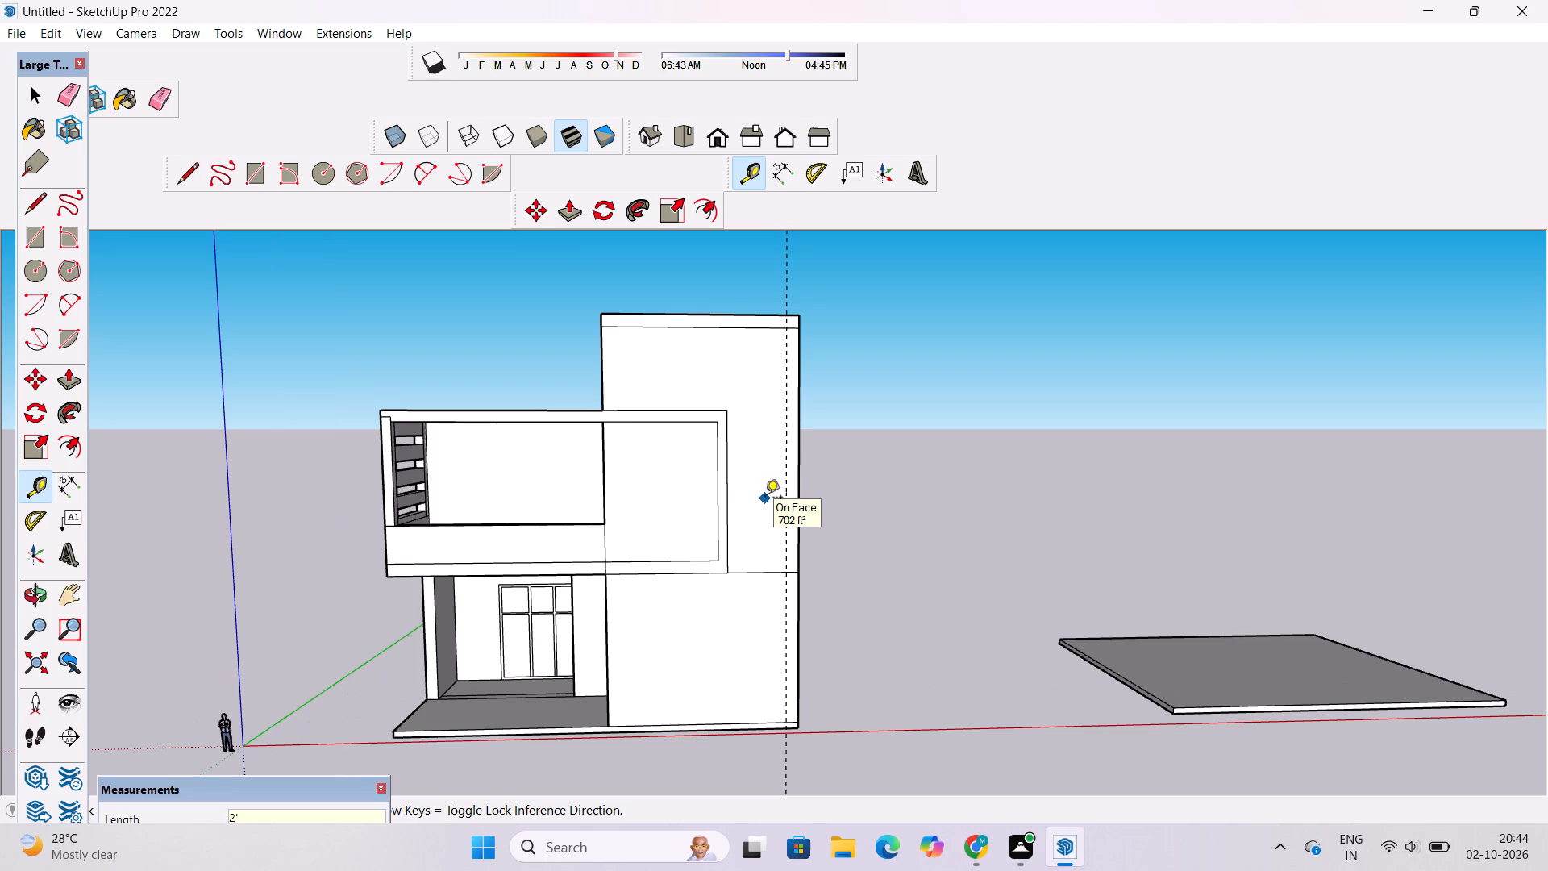
Place a second vertical guide 2' from the first one, on the side towards the balcony frame.
{"action": "scroll", "coordinate": [765, 498], "scroll_direction": "down", "scroll_amount": 6}
{"action": "scroll", "coordinate": [772, 453], "scroll_direction": "up", "scroll_amount": 7}
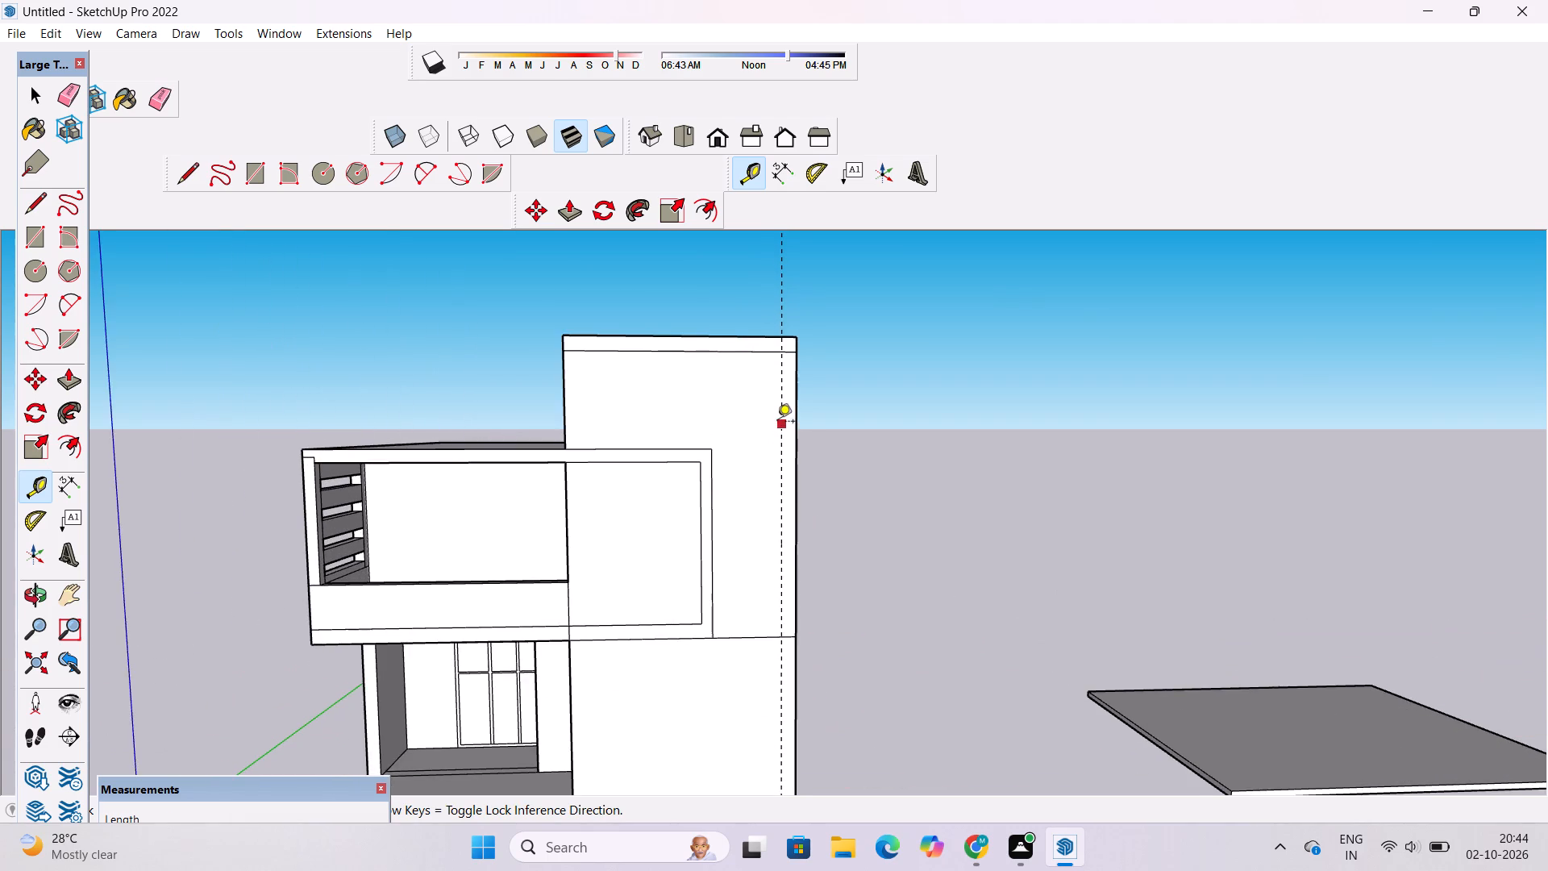
{"action": "scroll", "coordinate": [777, 423], "scroll_direction": "up", "scroll_amount": 1}
{"action": "left_click", "coordinate": [778, 419]}
{"action": "type", "text": "2'"}
{"action": "key", "text": "Return"}
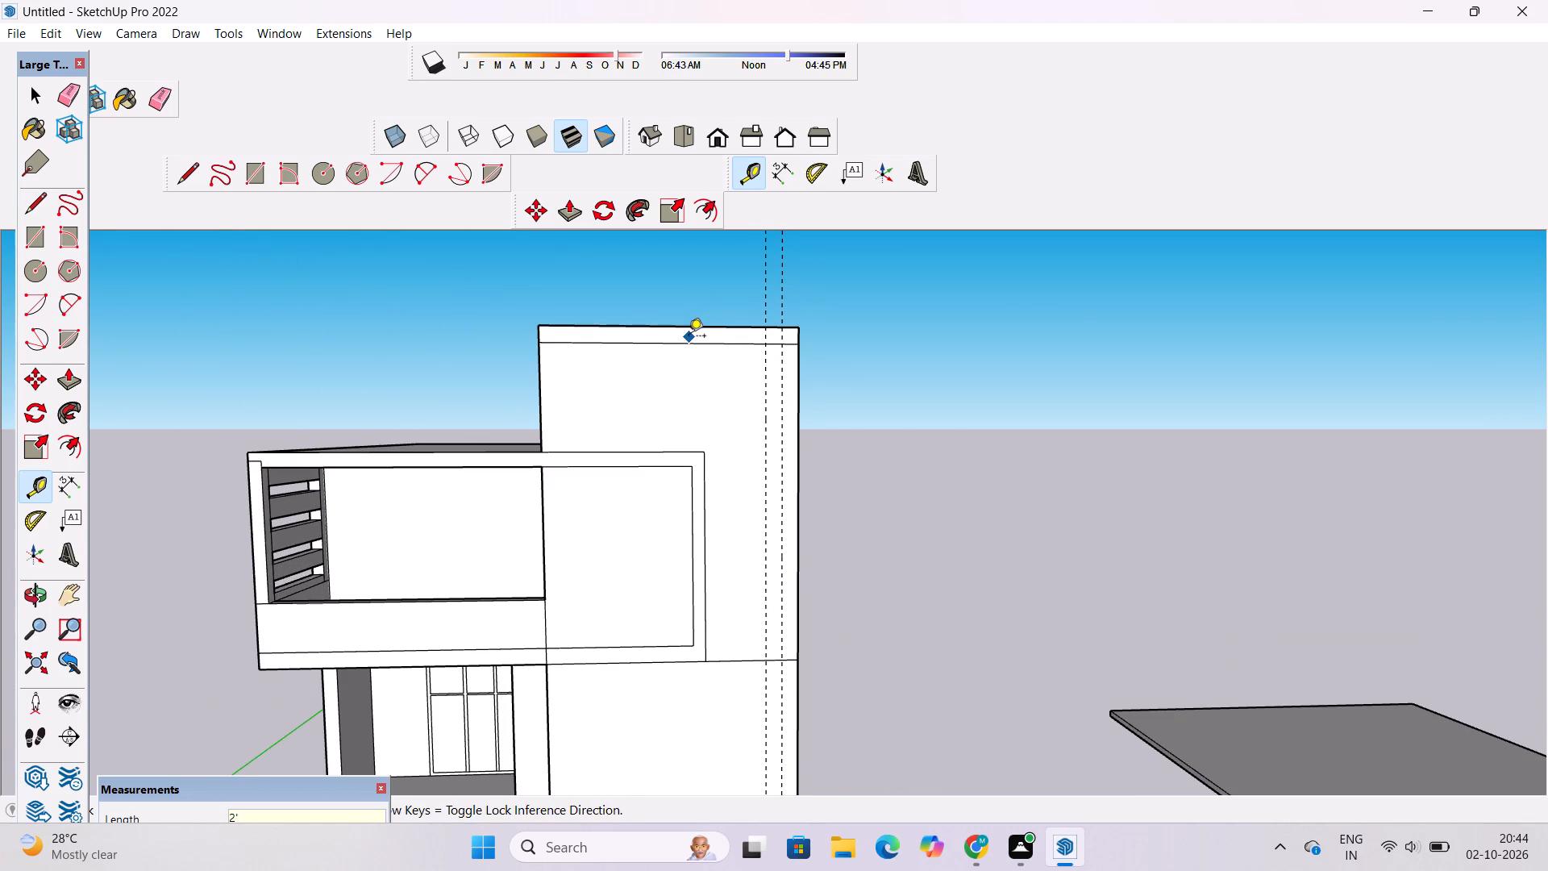
Place a horizontal guide on the front wall, 2' below the roof band line.
{"action": "left_click", "coordinate": [672, 344]}
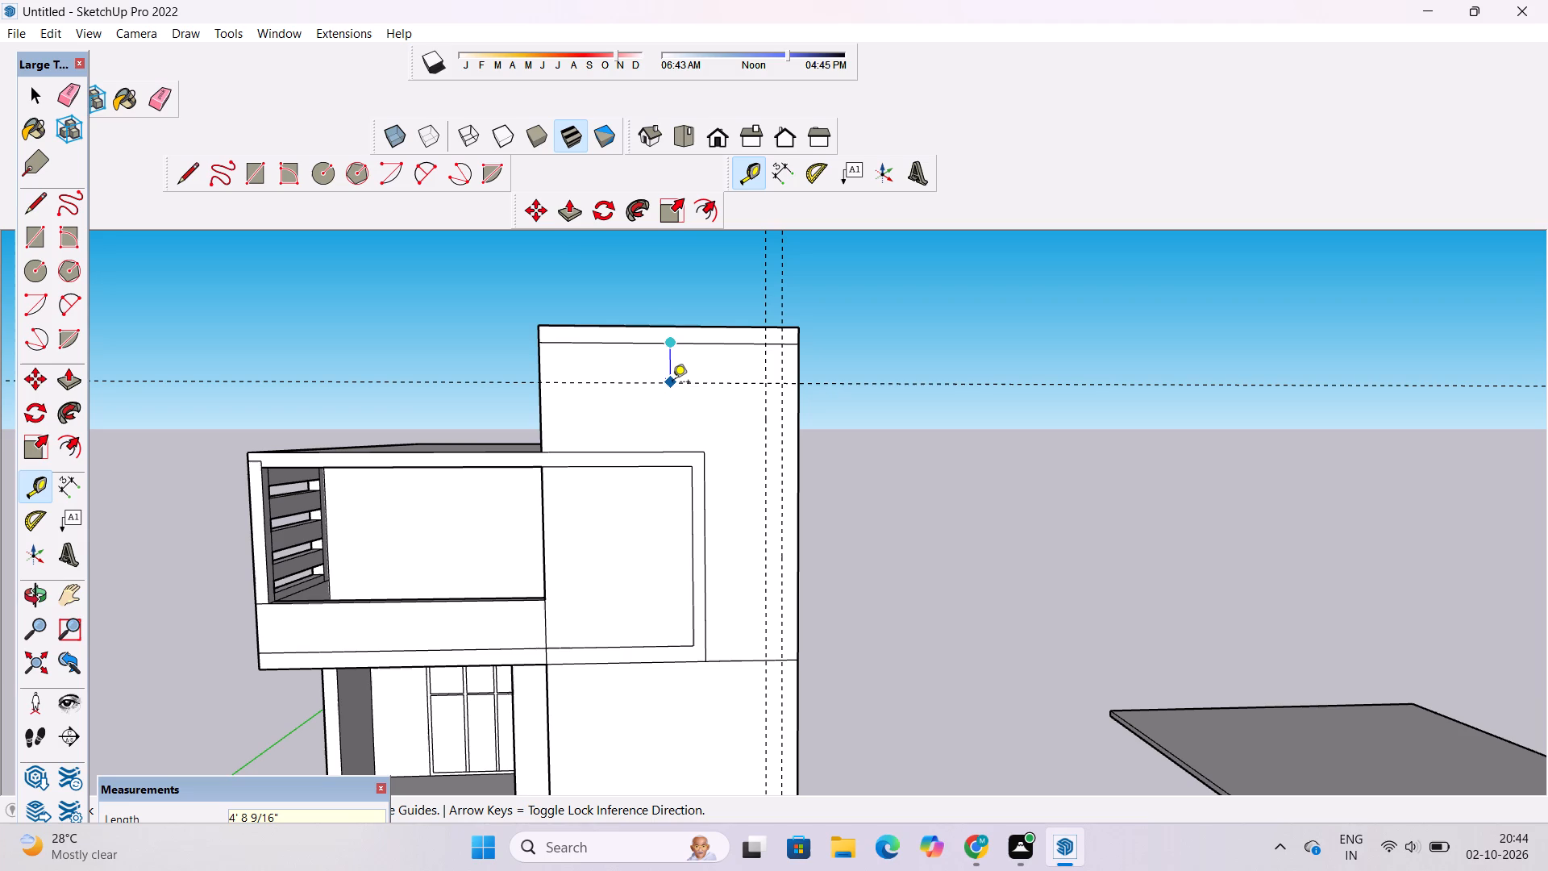
{"action": "type", "text": "2'"}
{"action": "key", "text": "Return"}
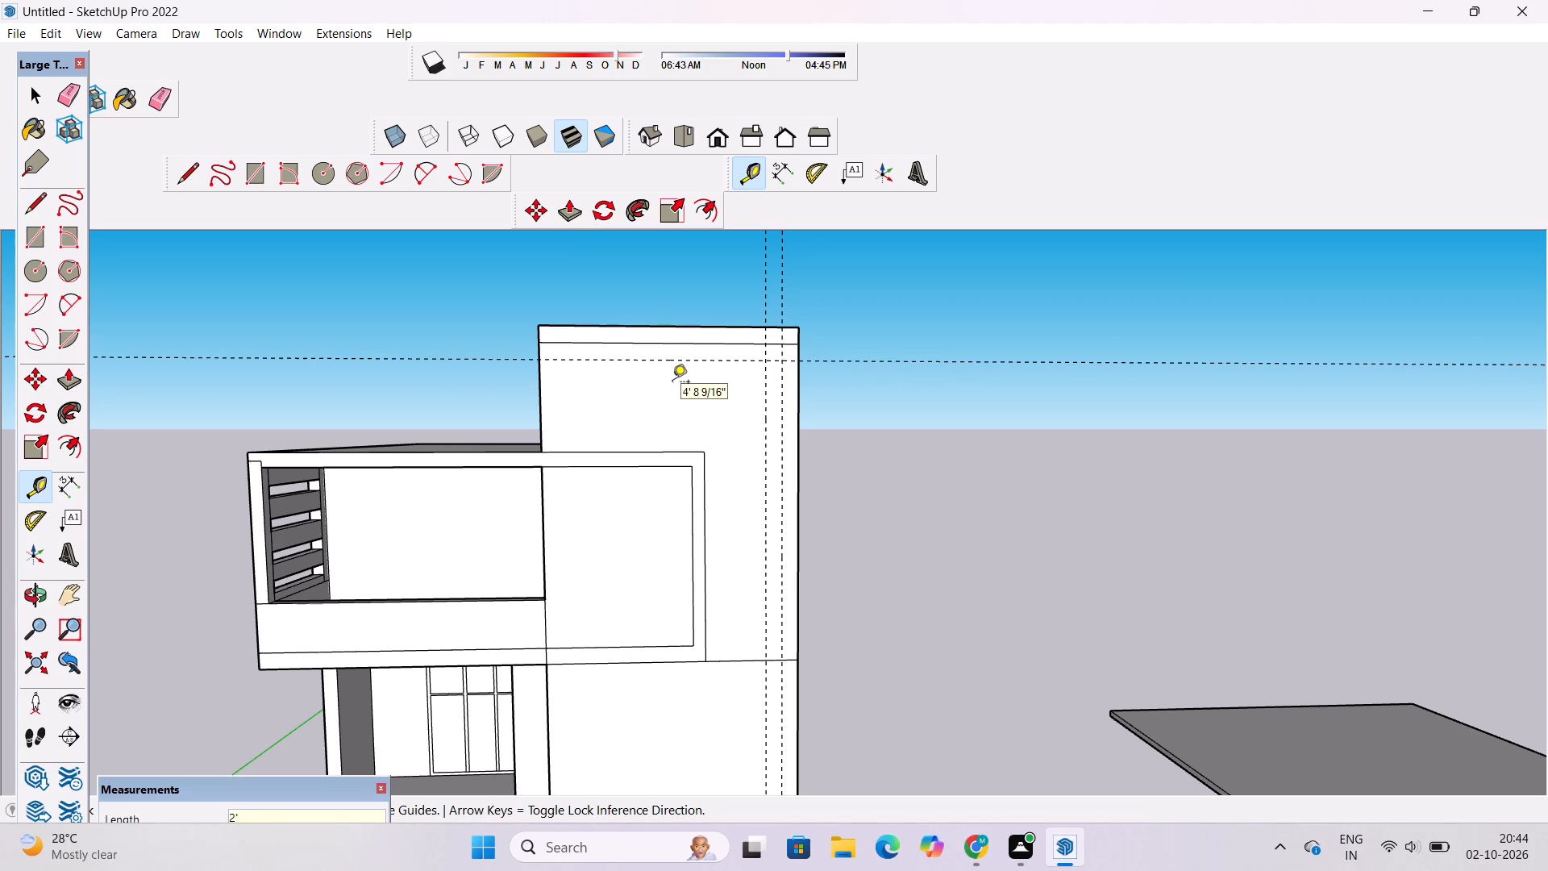
Draw a 65' vertical line down the outer guide, from the roof band line to the front wall's bottom edge.
{"action": "scroll", "coordinate": [662, 374], "scroll_direction": "down", "scroll_amount": 3}
{"action": "key", "text": "l"}
{"action": "scroll", "coordinate": [650, 363], "scroll_direction": "down", "scroll_amount": 5}
{"action": "scroll", "coordinate": [711, 383], "scroll_direction": "up", "scroll_amount": 5}
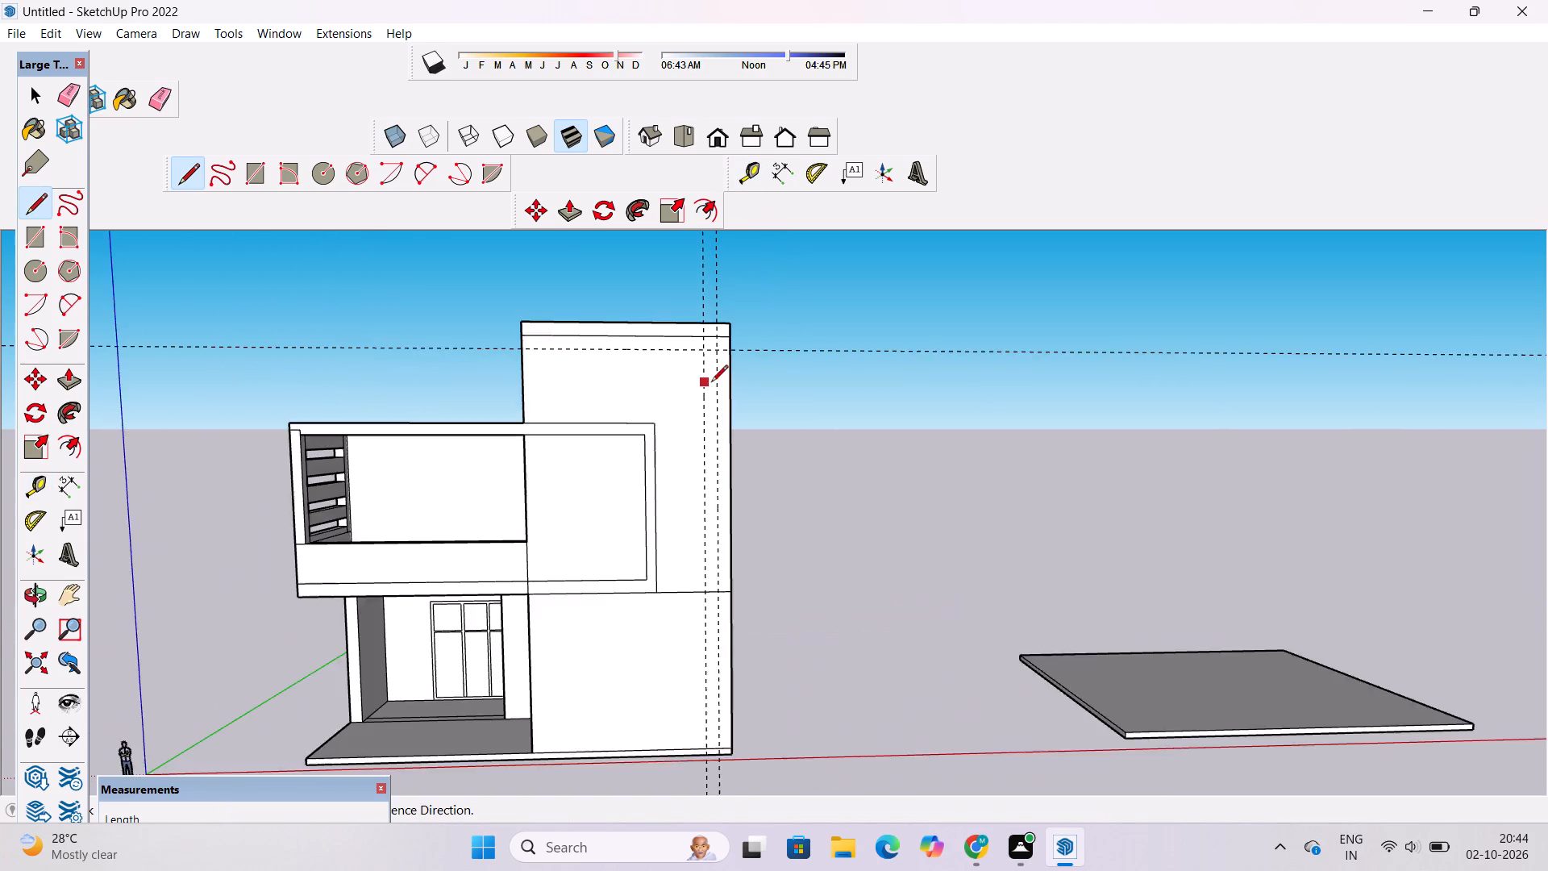
{"action": "scroll", "coordinate": [711, 383], "scroll_direction": "up", "scroll_amount": 5}
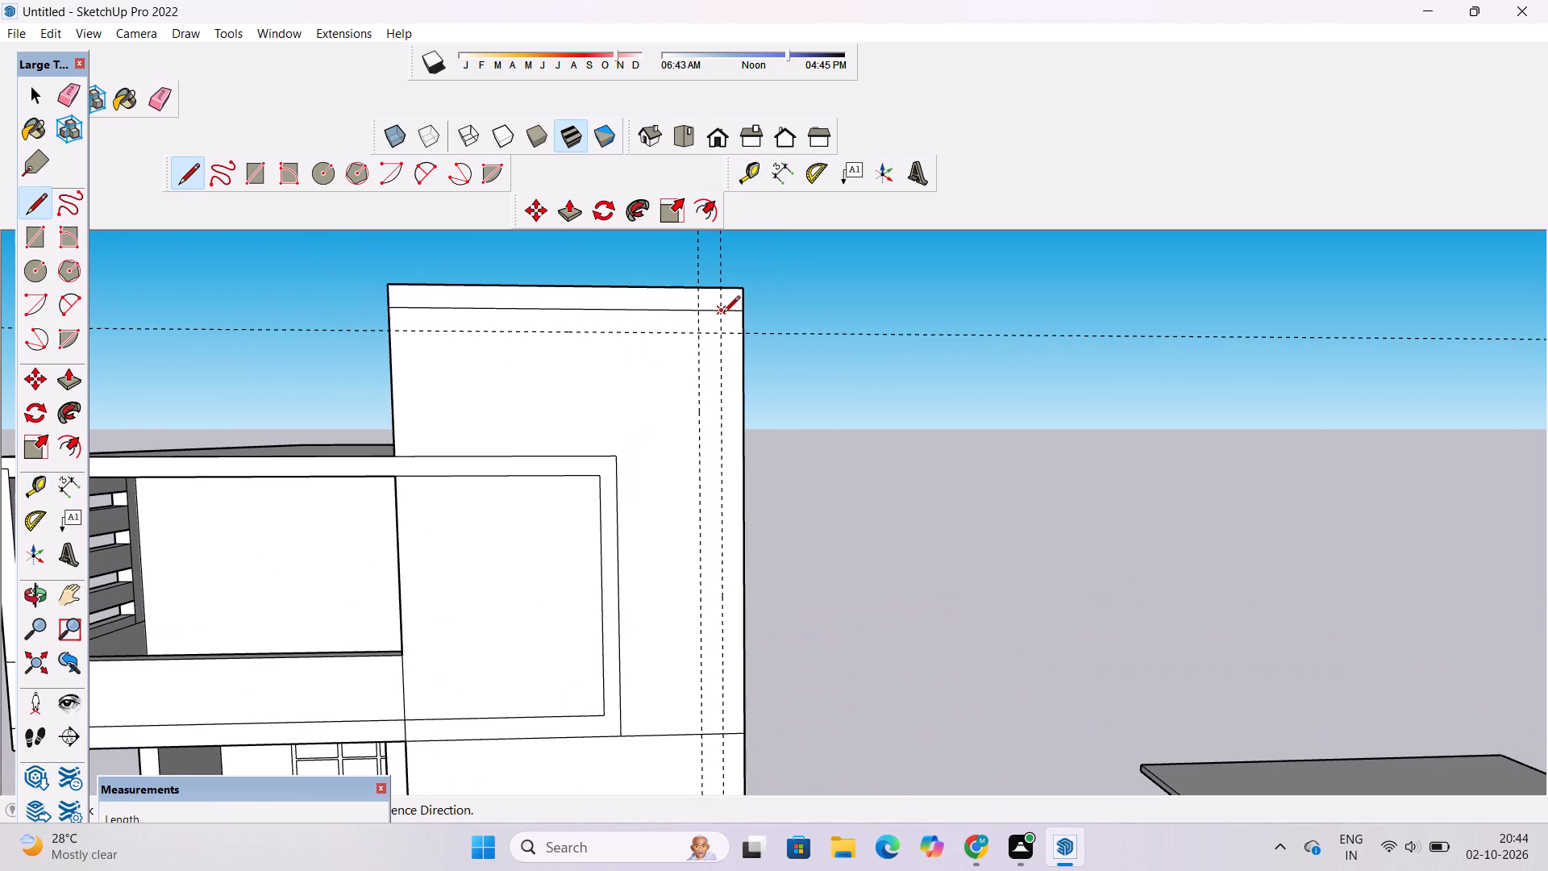
{"action": "left_click", "coordinate": [719, 311]}
{"action": "scroll", "coordinate": [719, 311], "scroll_direction": "down", "scroll_amount": 10}
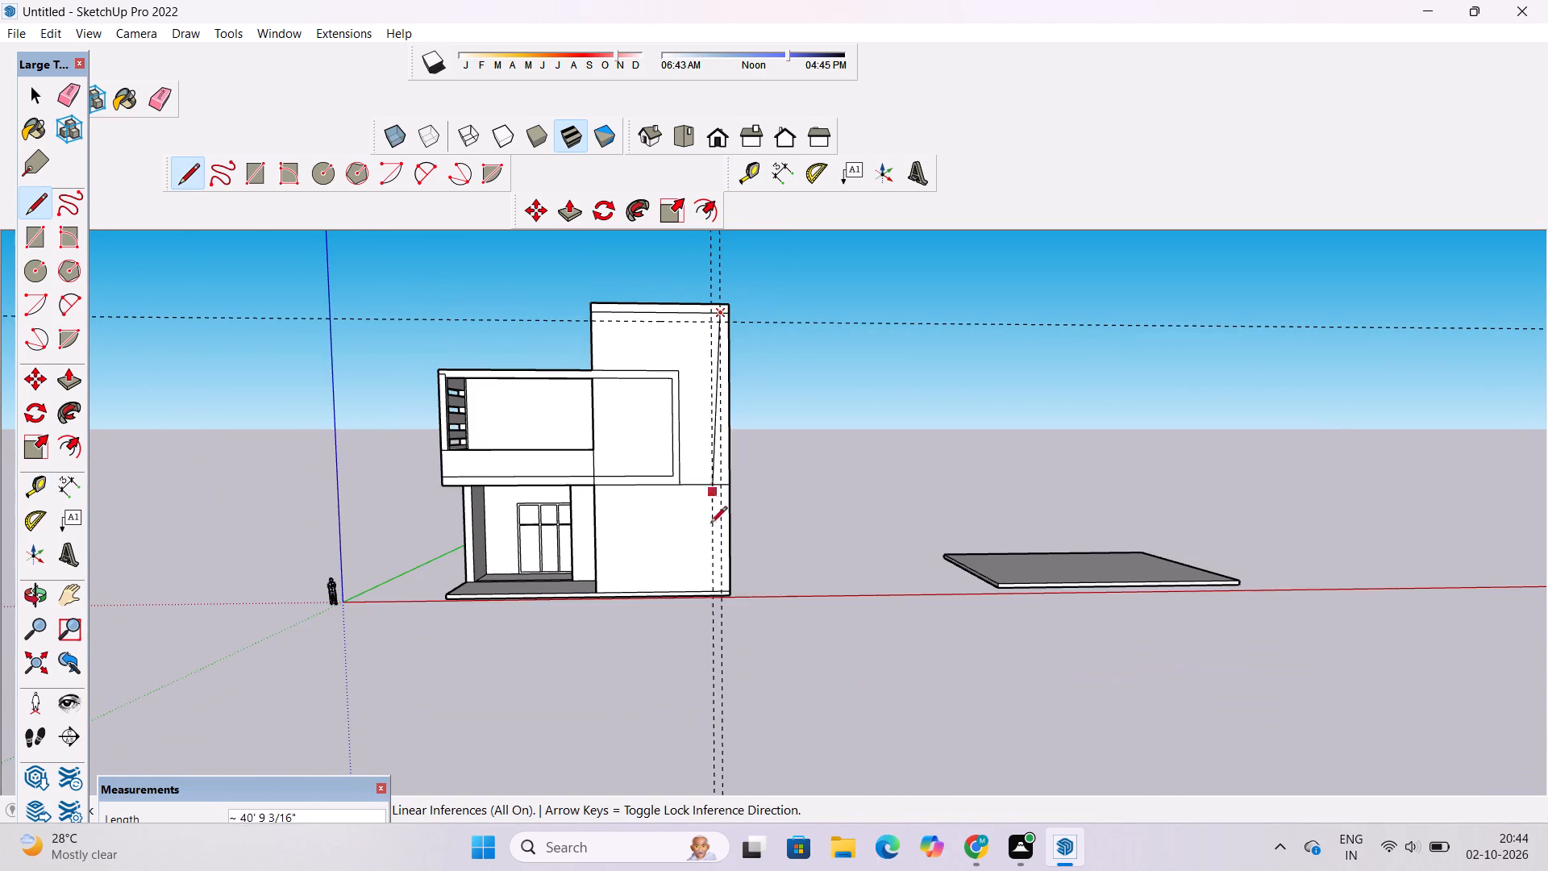
{"action": "scroll", "coordinate": [715, 575], "scroll_direction": "up", "scroll_amount": 14}
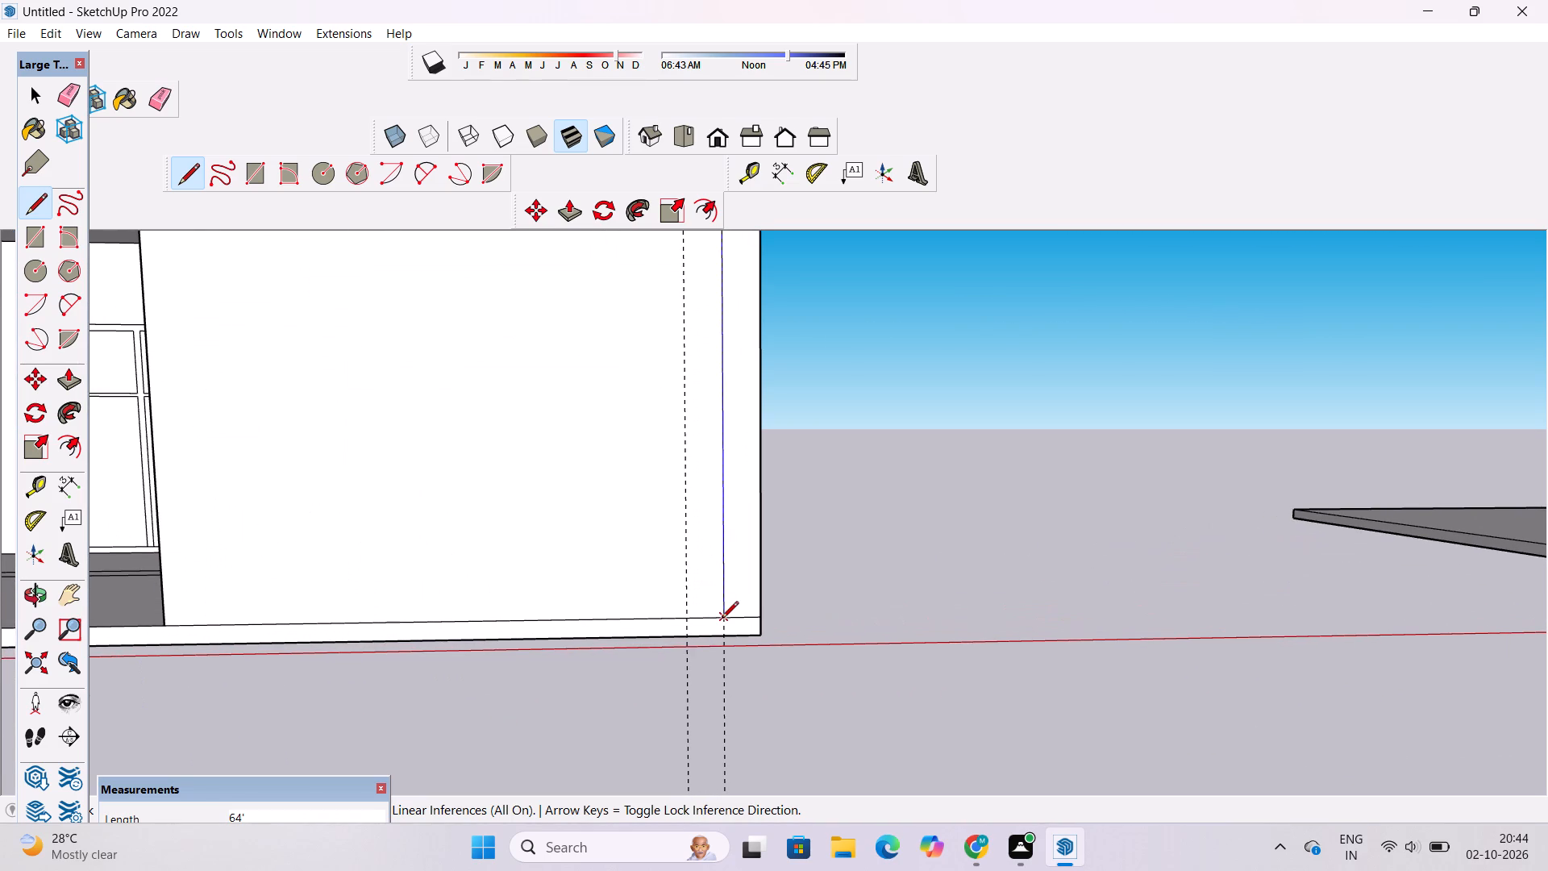
{"action": "scroll", "coordinate": [722, 619], "scroll_direction": "down", "scroll_amount": 3}
{"action": "left_click", "coordinate": [722, 633]}
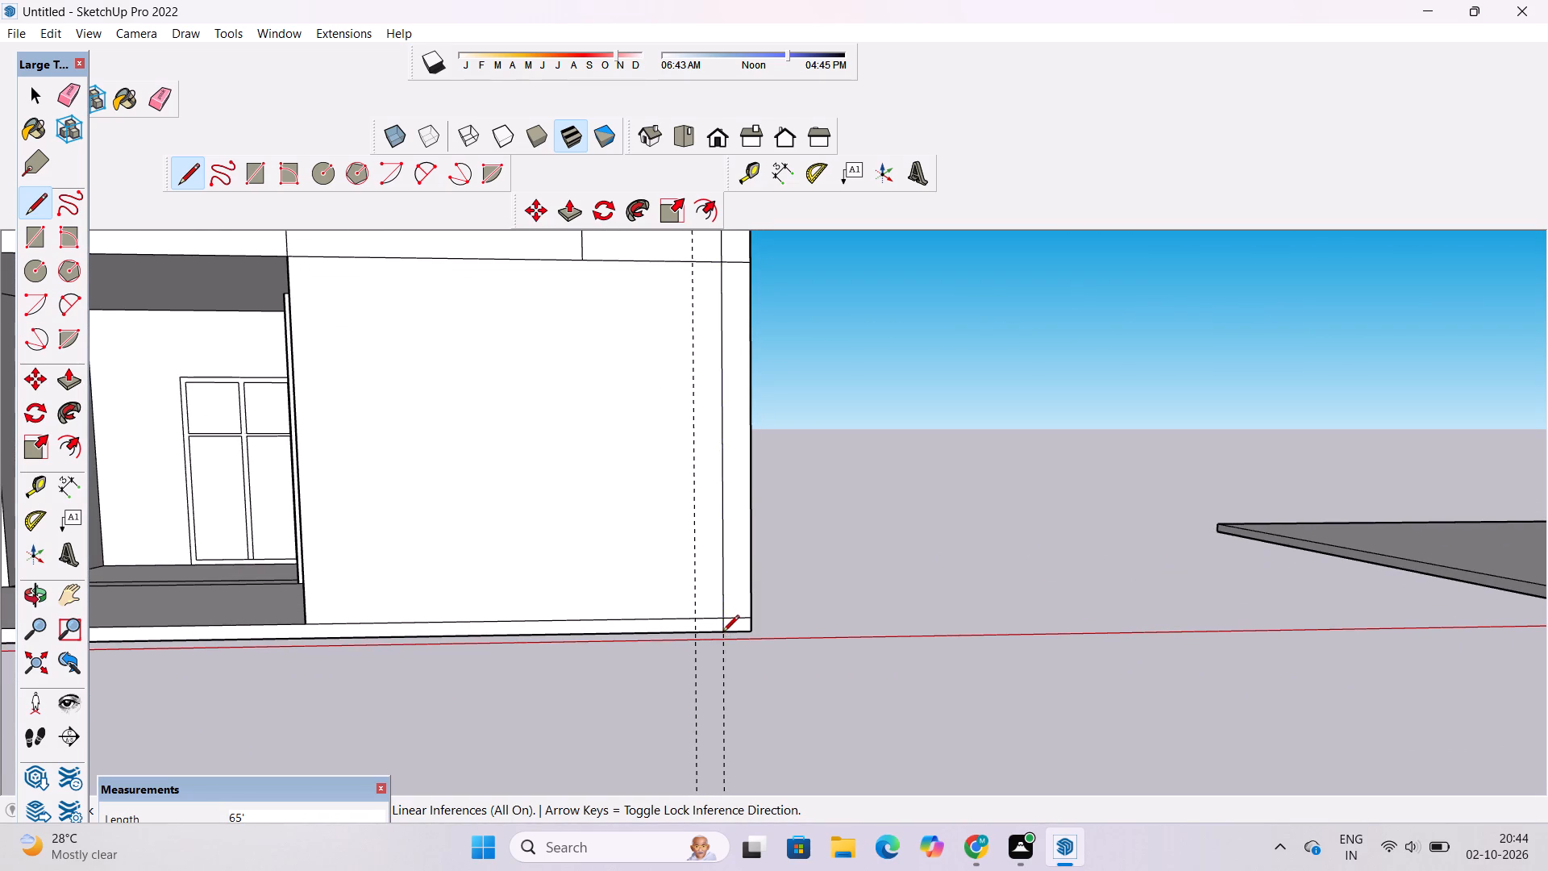
Draw a 63' line up the inner guide from the wall's bottom edge, and continue it 27' along the horizontal guide to the balcony-side edge.
{"action": "scroll", "coordinate": [722, 633], "scroll_direction": "down", "scroll_amount": 4}
{"action": "scroll", "coordinate": [708, 634], "scroll_direction": "up", "scroll_amount": 5}
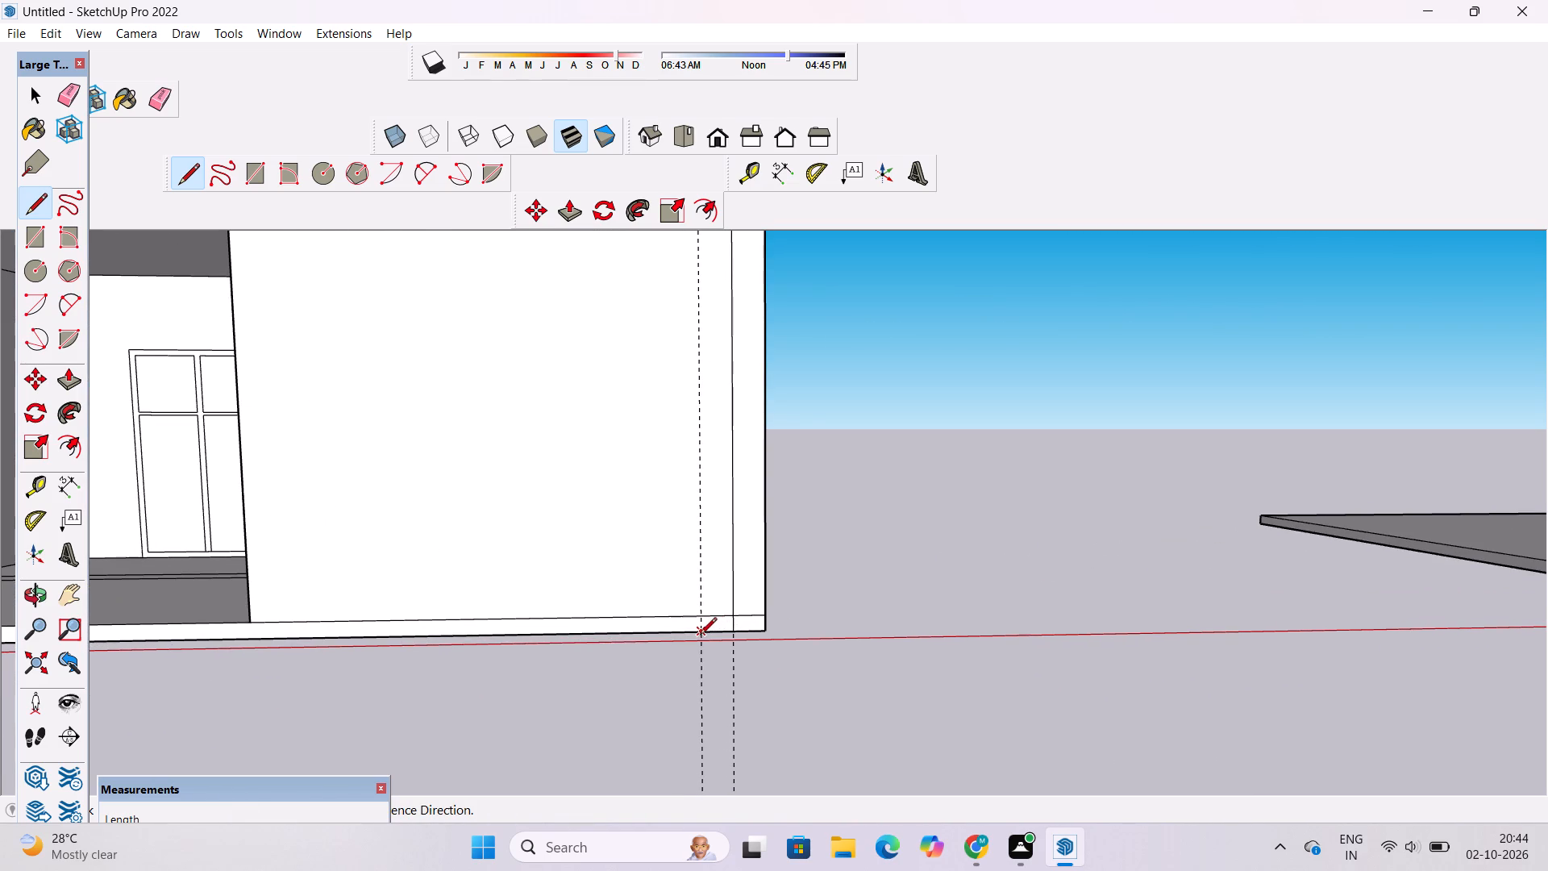
{"action": "left_click", "coordinate": [700, 636]}
{"action": "scroll", "coordinate": [700, 635], "scroll_direction": "down", "scroll_amount": 20}
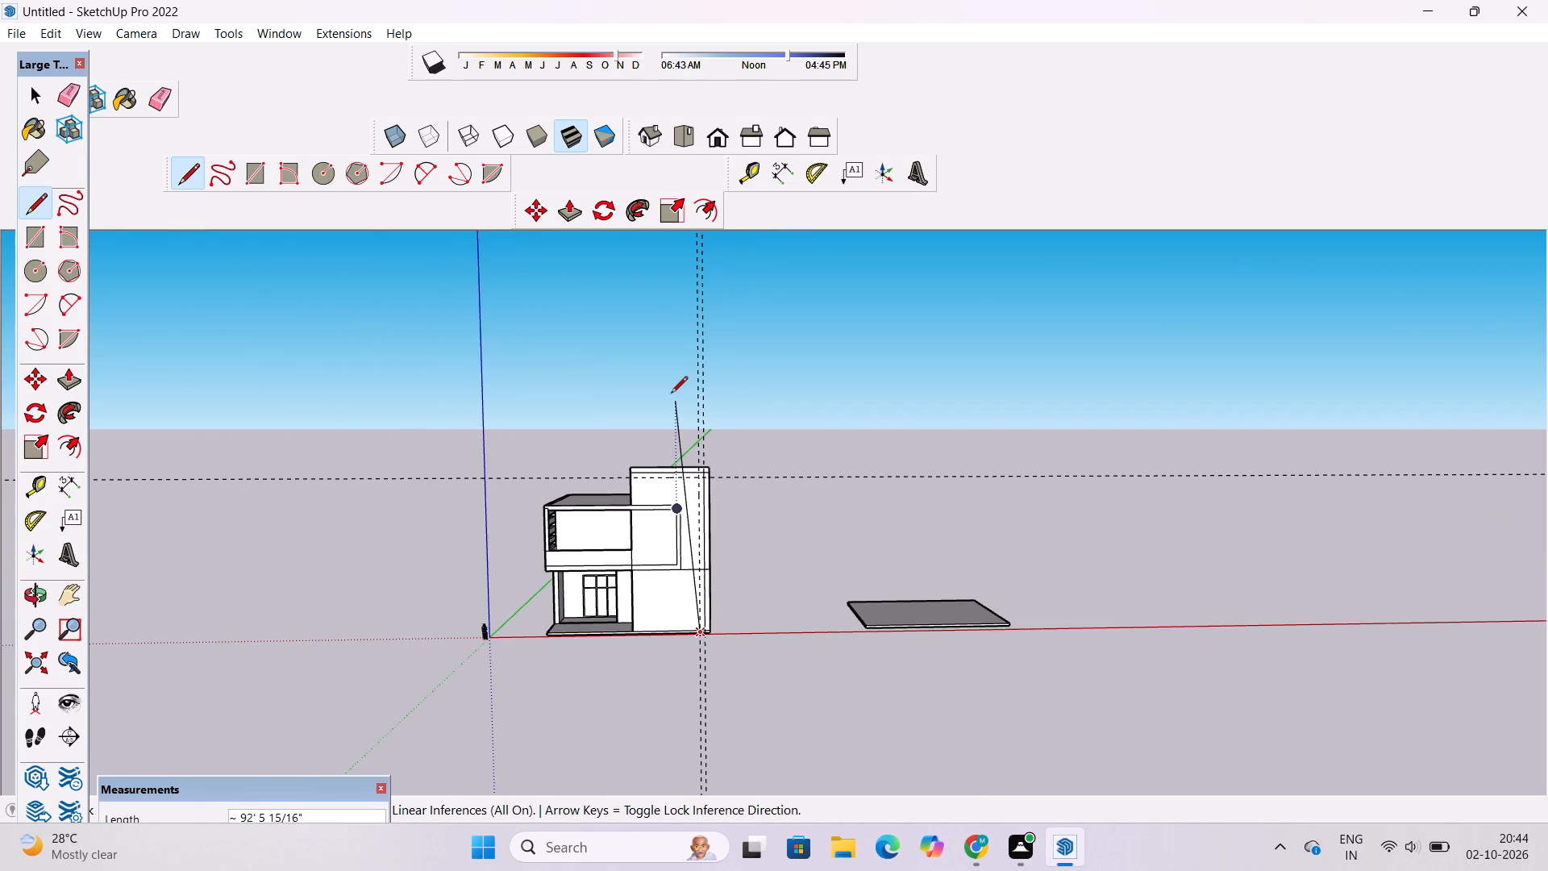
{"action": "scroll", "coordinate": [671, 394], "scroll_direction": "up", "scroll_amount": 12}
{"action": "scroll", "coordinate": [694, 479], "scroll_direction": "down", "scroll_amount": 6}
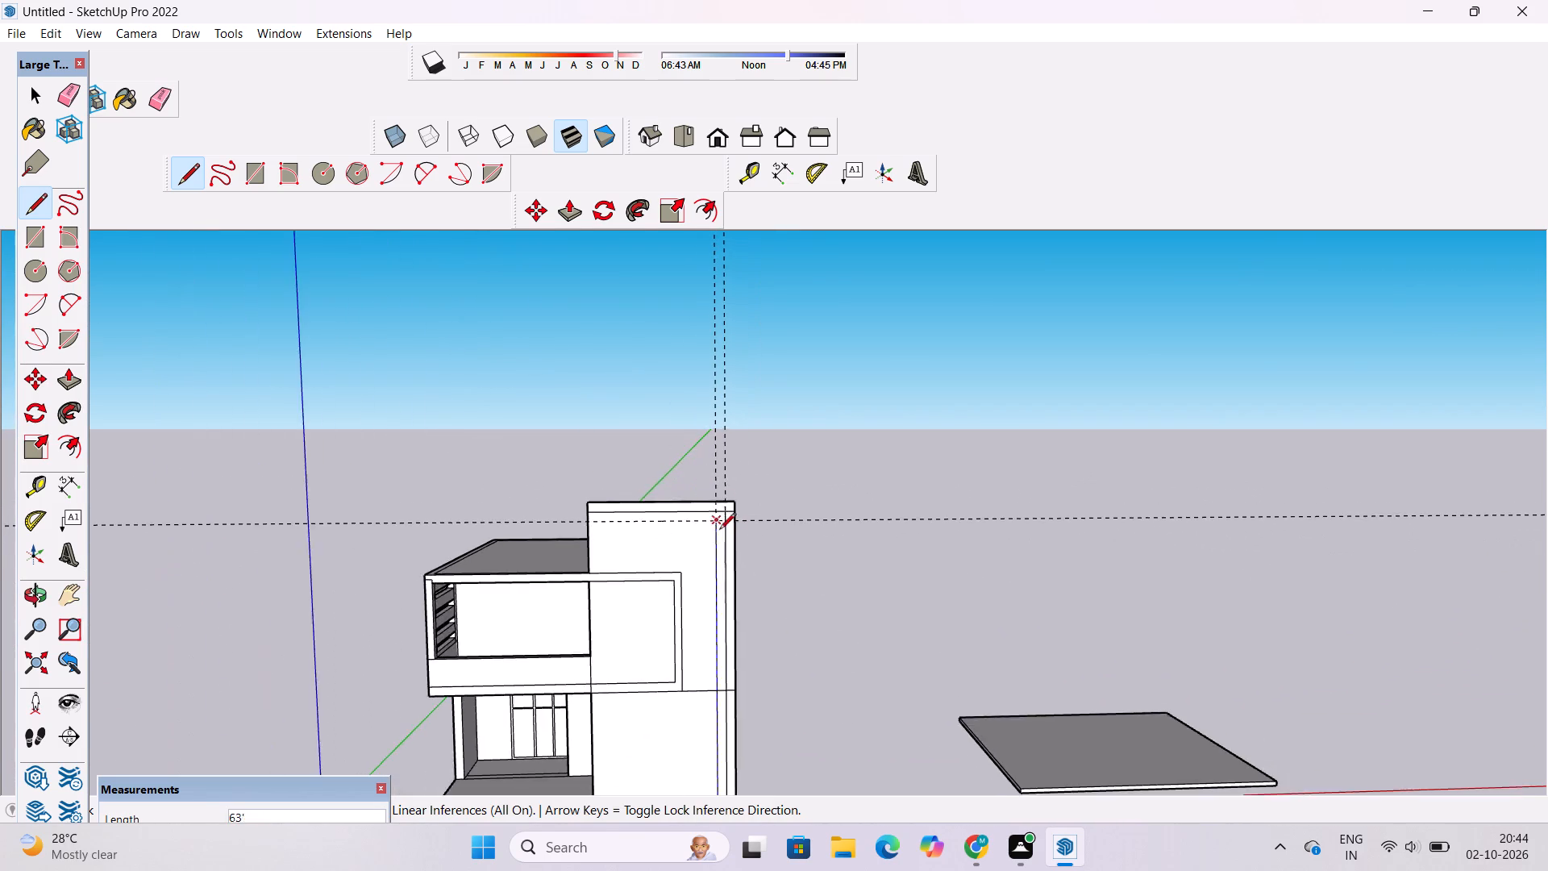
{"action": "scroll", "coordinate": [723, 540], "scroll_direction": "up", "scroll_amount": 13}
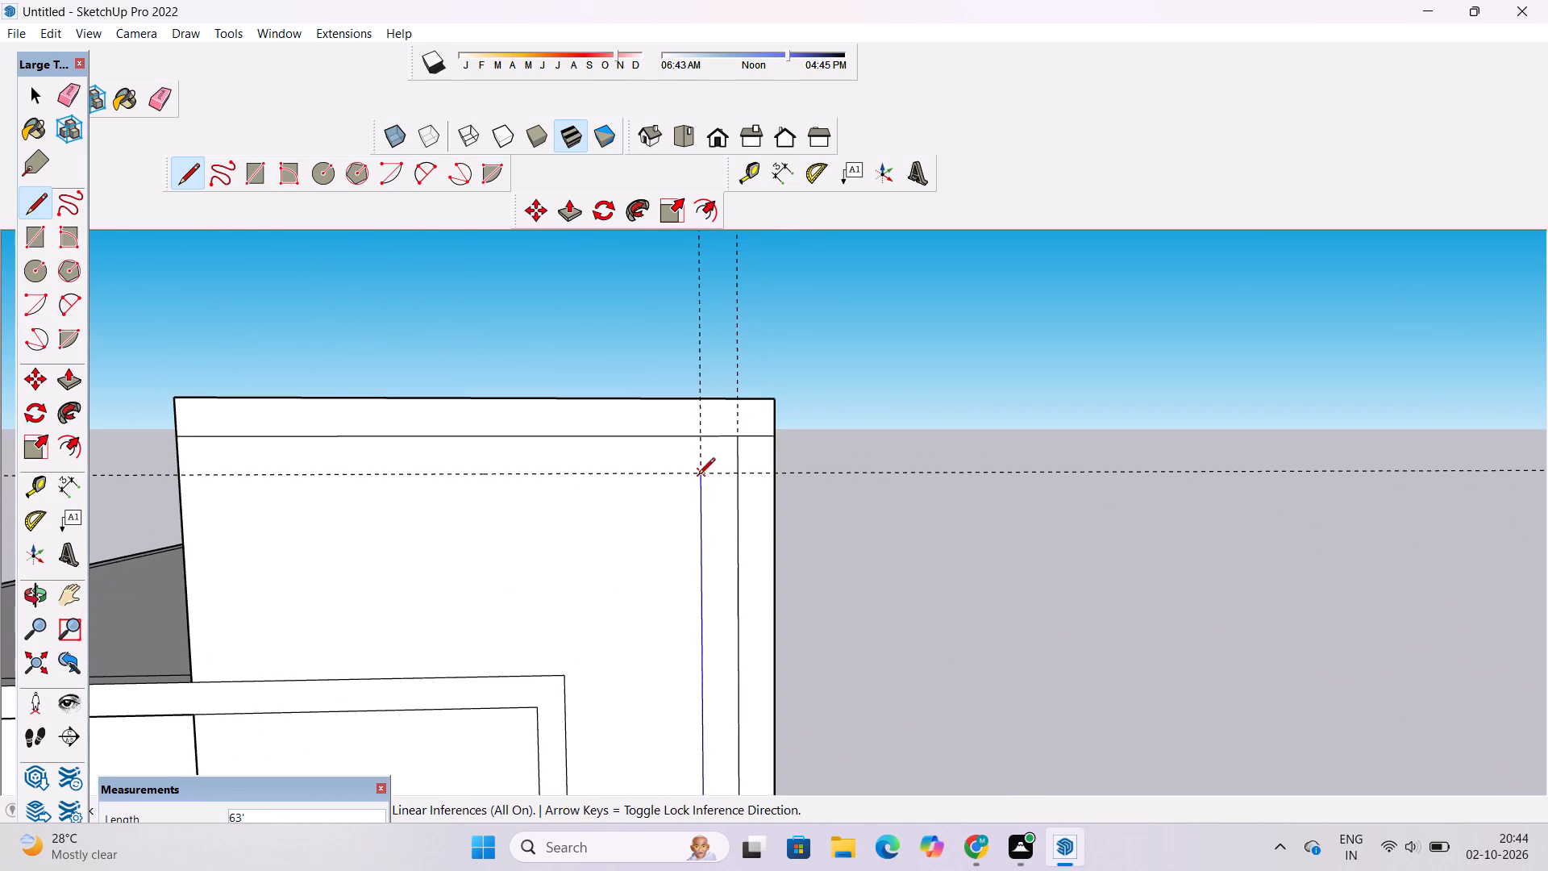
{"action": "left_click", "coordinate": [698, 476]}
{"action": "scroll", "coordinate": [646, 475], "scroll_direction": "down", "scroll_amount": 5}
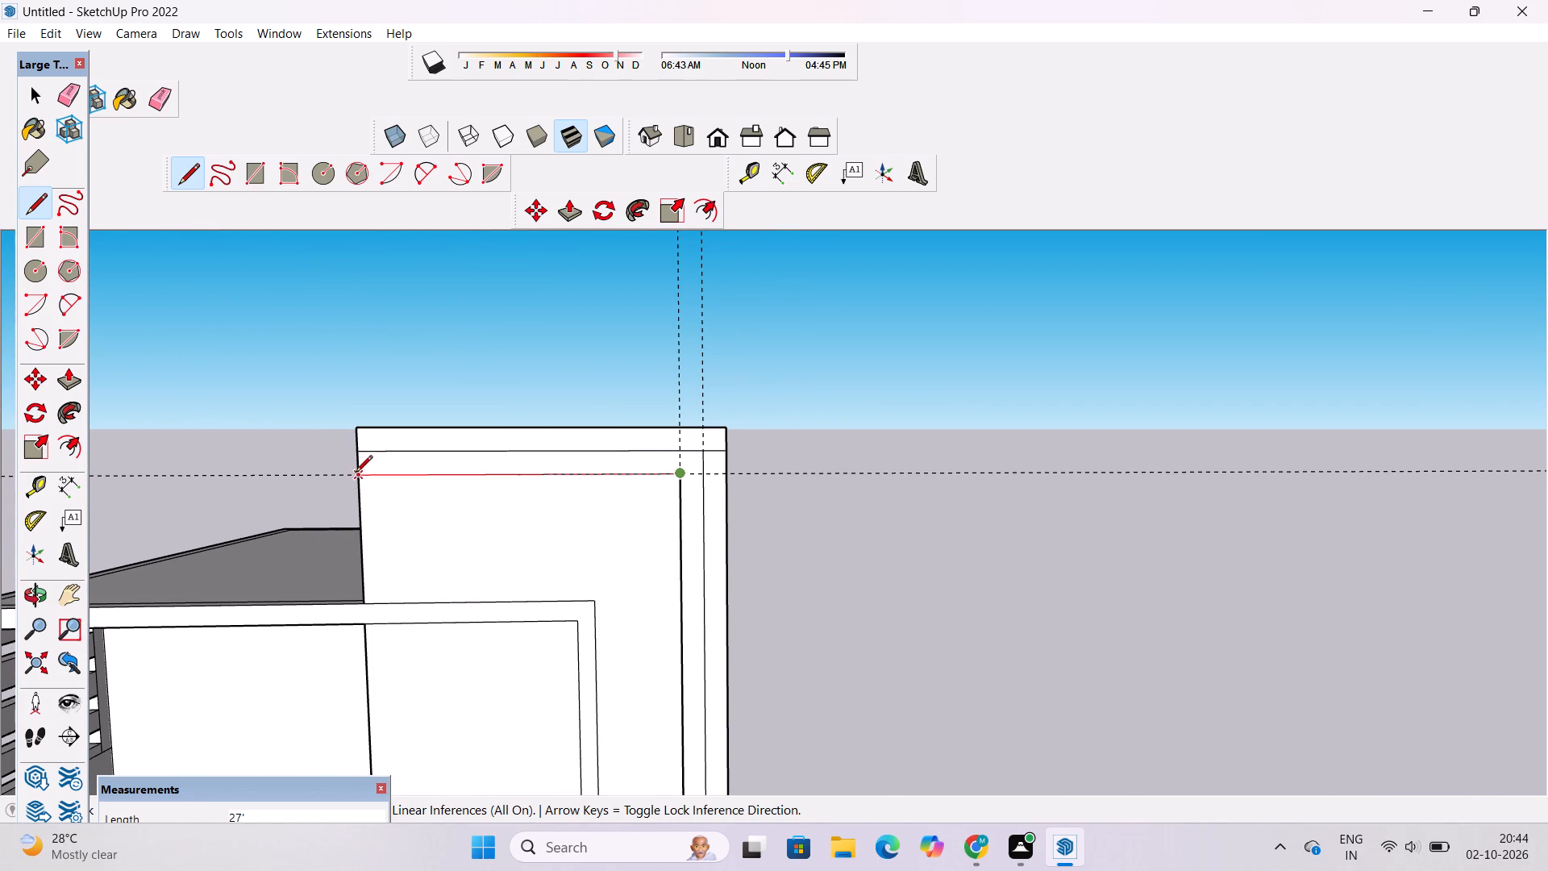
{"action": "left_click", "coordinate": [360, 477]}
Erase the three guides and the short roof band line piece between the outer vertical line and the wall's outer edge.
{"action": "key", "text": "space"}
{"action": "type", "text": "e"}
{"action": "left_click_drag", "start_coordinate": [849, 412], "coordinate": [849, 423]}
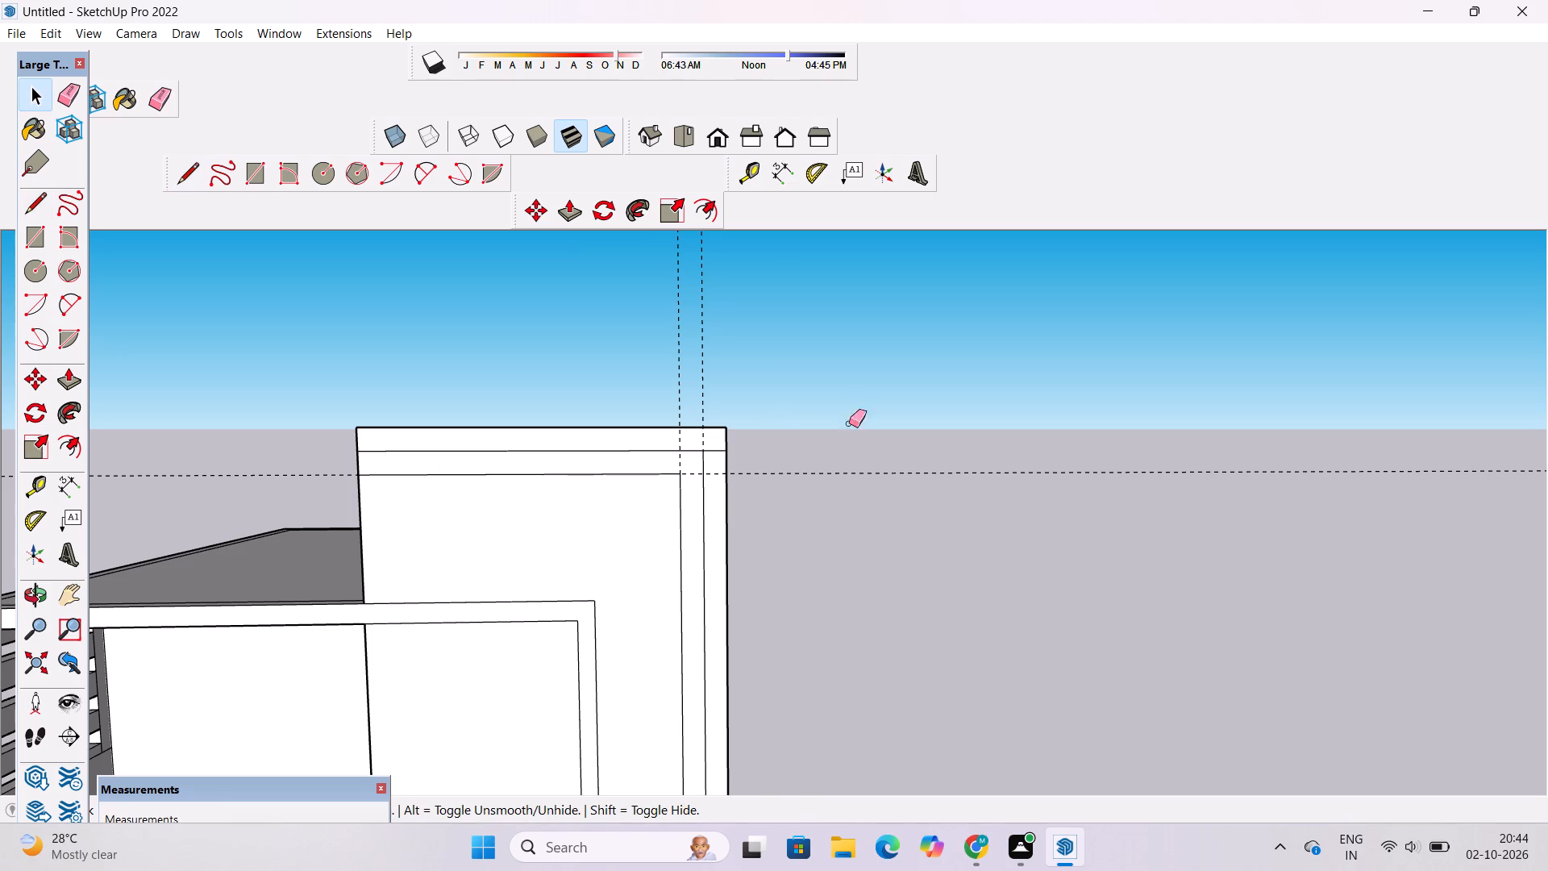
{"action": "left_click_drag", "start_coordinate": [849, 423], "coordinate": [839, 487]}
{"action": "left_click_drag", "start_coordinate": [676, 369], "coordinate": [704, 382]}
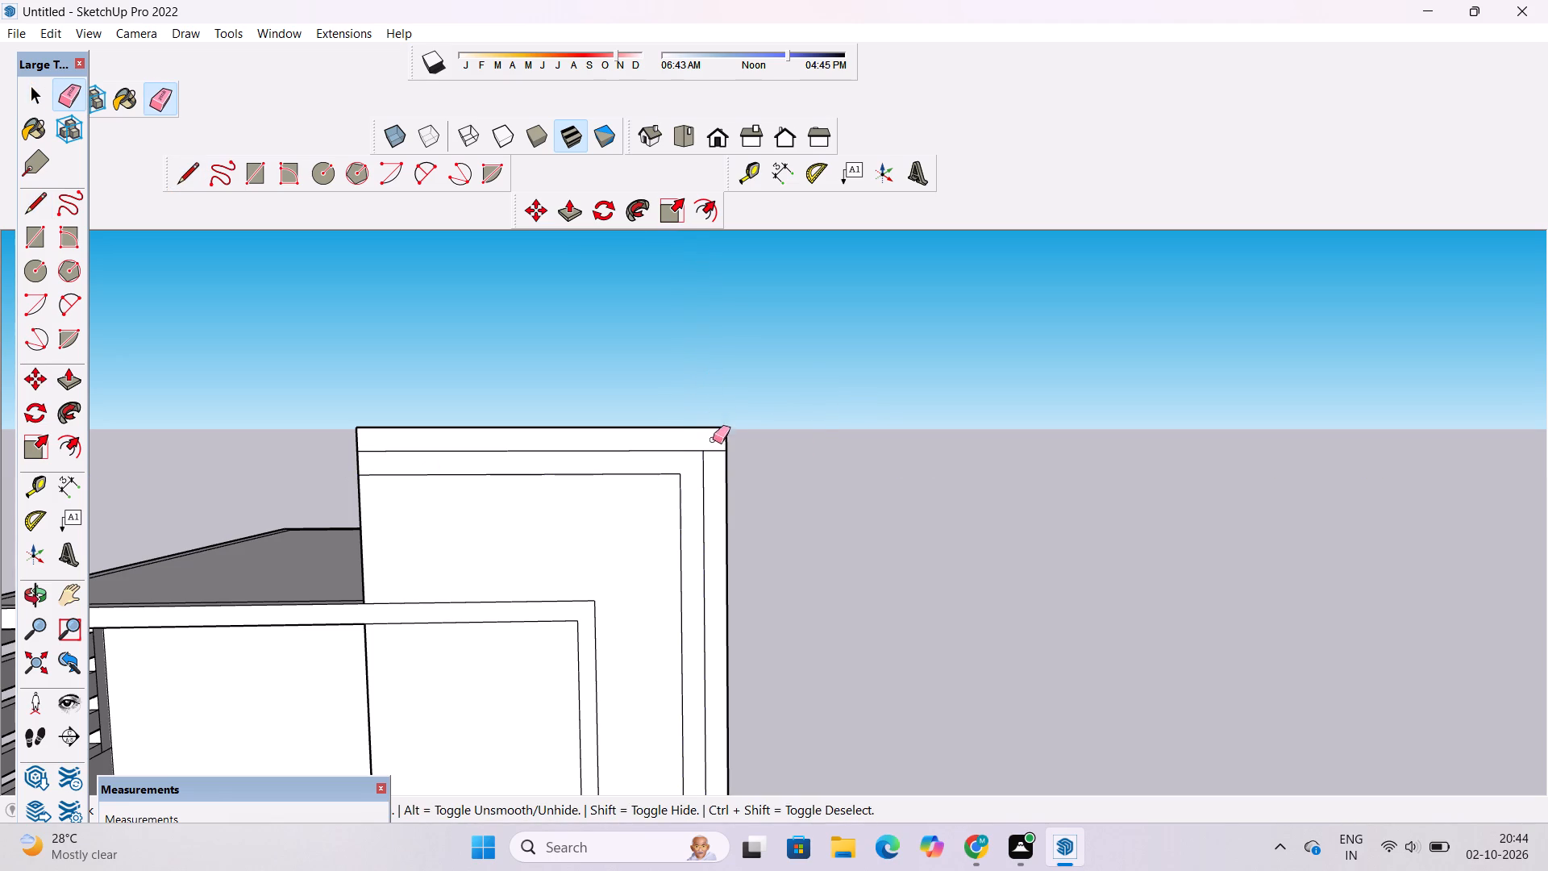
{"action": "left_click_drag", "start_coordinate": [715, 446], "coordinate": [720, 454]}
{"action": "scroll", "coordinate": [769, 379], "scroll_direction": "down", "scroll_amount": 7}
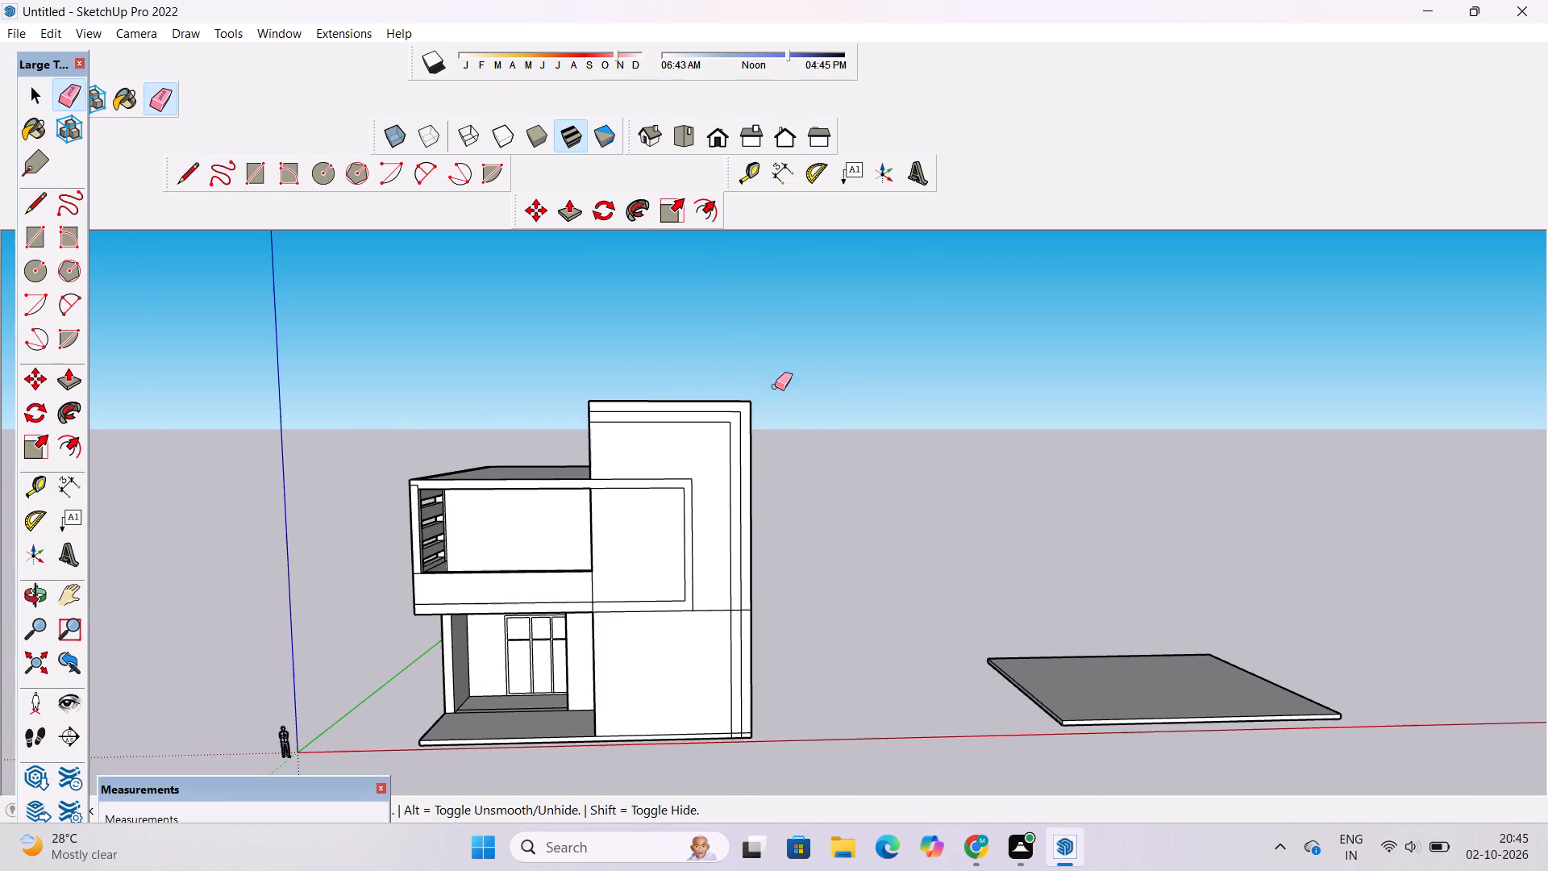
Erase the floor-level line pieces on the front wall between the balcony frame and the building's outer edge.
{"action": "key", "text": "o"}
{"action": "scroll", "coordinate": [775, 386], "scroll_direction": "down", "scroll_amount": 2}
{"action": "left_click_drag", "start_coordinate": [775, 489], "coordinate": [775, 427]}
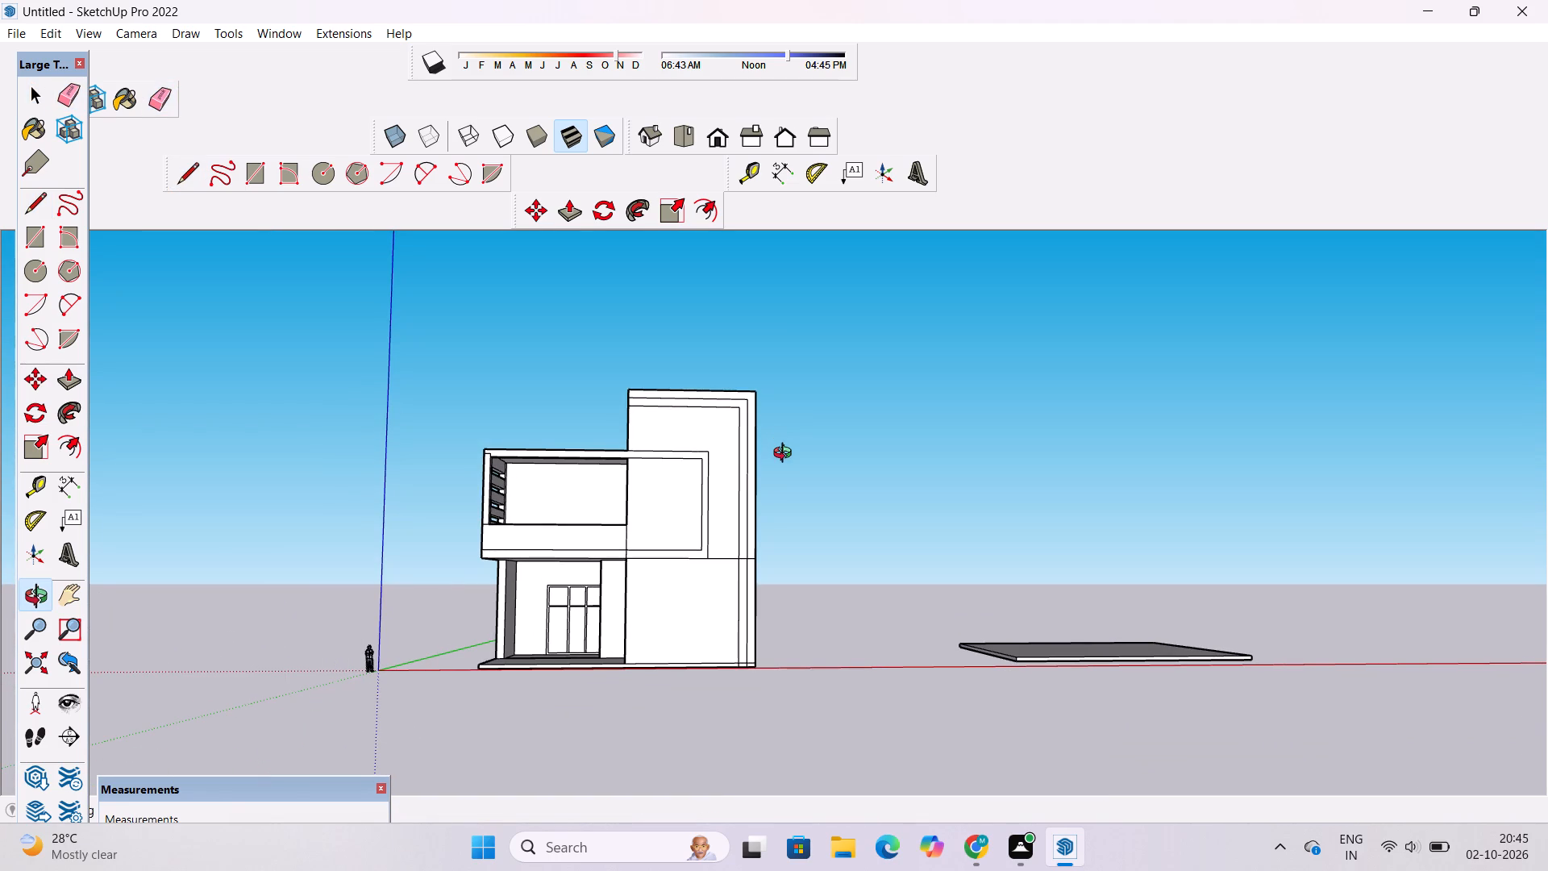
{"action": "scroll", "coordinate": [769, 440], "scroll_direction": "down", "scroll_amount": 1}
{"action": "left_click_drag", "start_coordinate": [769, 451], "coordinate": [771, 406], "text": "shift"}
{"action": "left_click_drag", "start_coordinate": [775, 415], "coordinate": [791, 449]}
{"action": "scroll", "coordinate": [772, 440], "scroll_direction": "up", "scroll_amount": 1}
{"action": "left_click_drag", "start_coordinate": [730, 435], "coordinate": [775, 496], "text": "shift"}
{"action": "left_click_drag", "start_coordinate": [771, 510], "coordinate": [725, 422]}
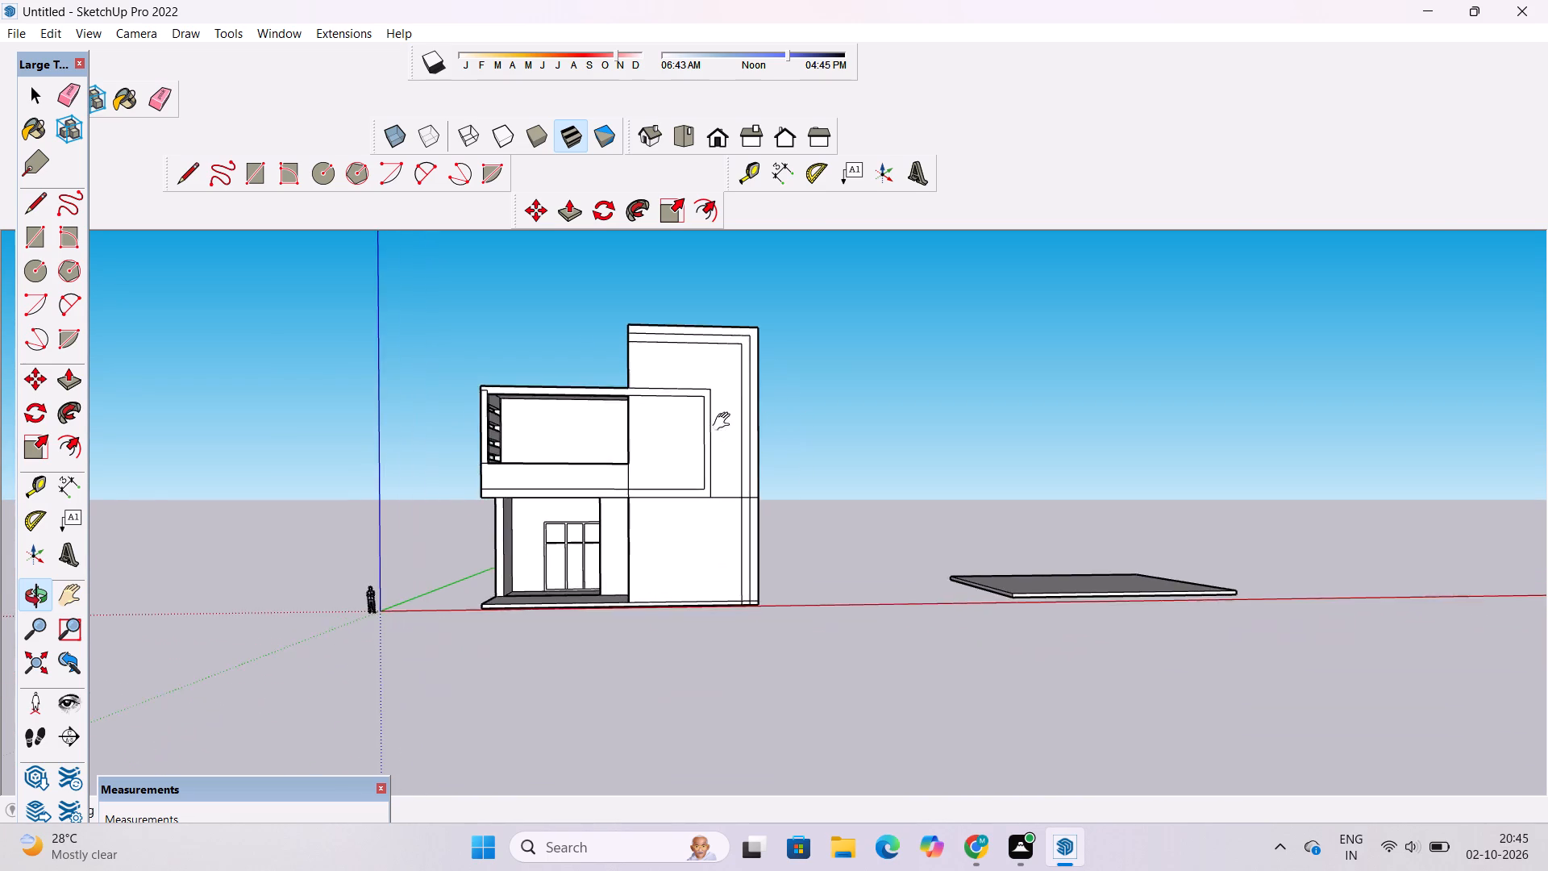
{"action": "left_click_drag", "start_coordinate": [741, 456], "coordinate": [677, 494]}
{"action": "scroll", "coordinate": [721, 510], "scroll_direction": "up", "scroll_amount": 3}
{"action": "left_click_drag", "start_coordinate": [721, 505], "coordinate": [705, 437]}
{"action": "left_click_drag", "start_coordinate": [712, 458], "coordinate": [713, 480]}
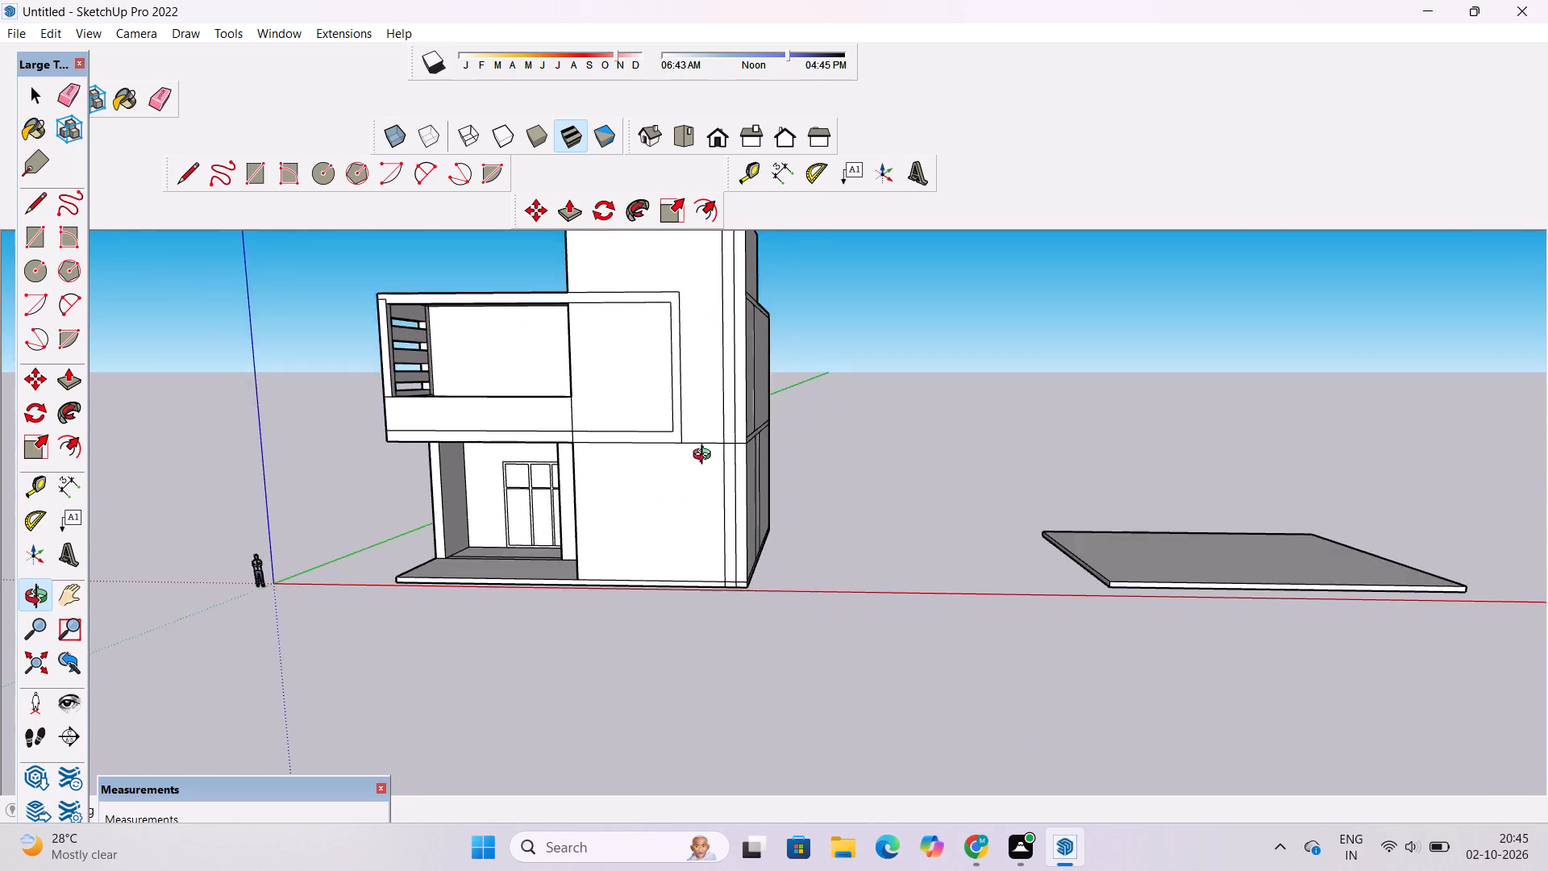
{"action": "scroll", "coordinate": [705, 445], "scroll_direction": "up", "scroll_amount": 5}
{"action": "left_click", "coordinate": [707, 446], "text": "shift"}
{"action": "key", "text": "e"}
{"action": "scroll", "coordinate": [701, 444], "scroll_direction": "up", "scroll_amount": 4}
{"action": "left_click_drag", "start_coordinate": [701, 424], "coordinate": [708, 445]}
{"action": "scroll", "coordinate": [783, 449], "scroll_direction": "up", "scroll_amount": 5}
{"action": "left_click_drag", "start_coordinate": [797, 415], "coordinate": [799, 450]}
{"action": "left_click_drag", "start_coordinate": [761, 427], "coordinate": [759, 444]}
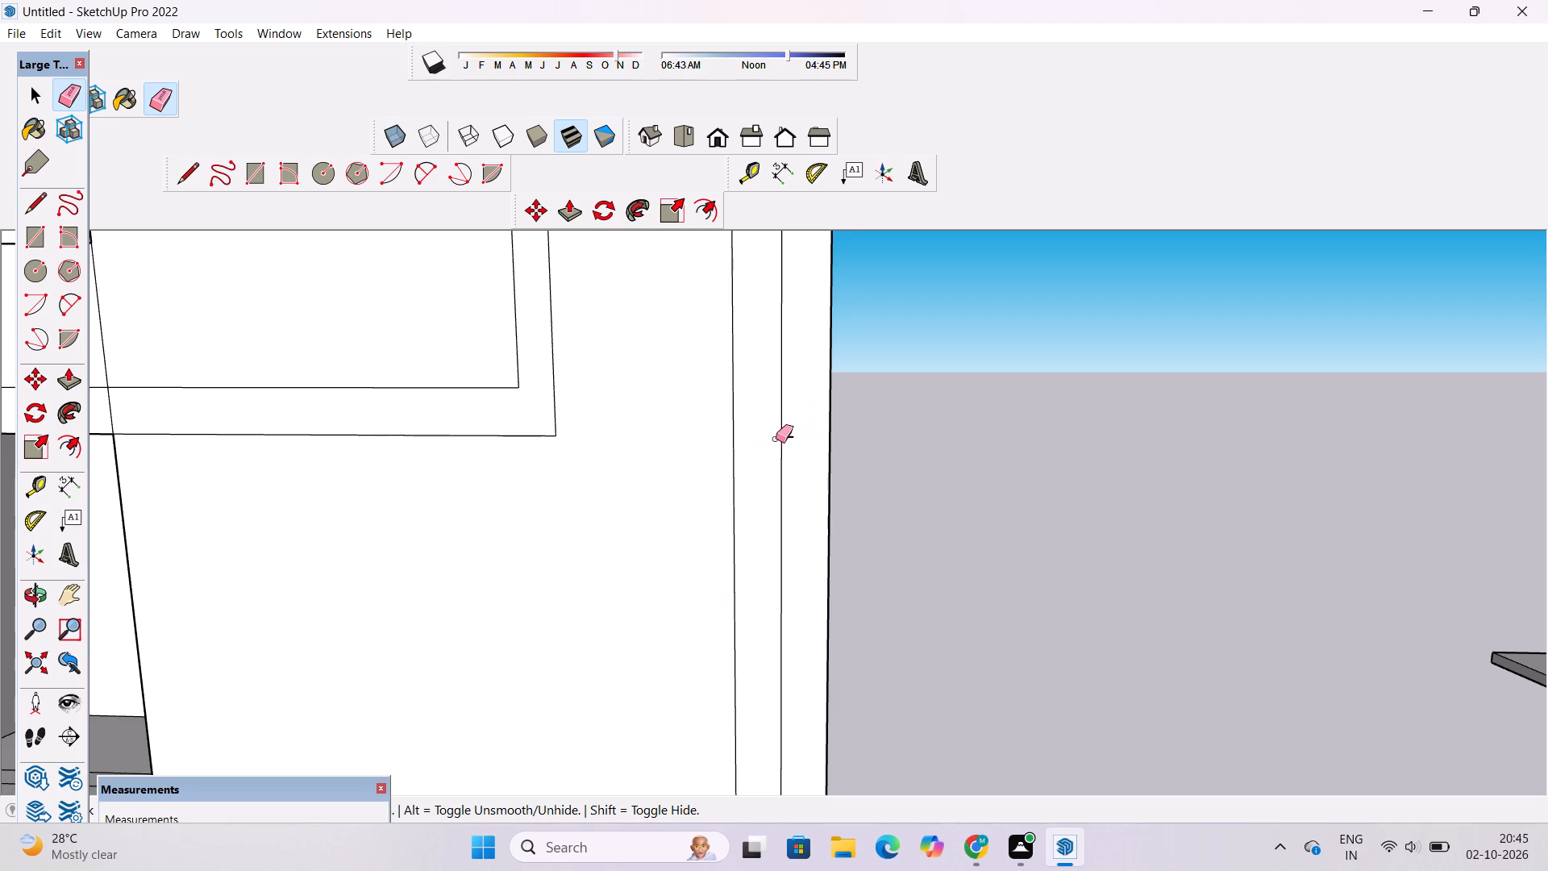
{"action": "scroll", "coordinate": [790, 439], "scroll_direction": "up", "scroll_amount": 4}
{"action": "left_click_drag", "start_coordinate": [790, 430], "coordinate": [790, 441]}
Erase the floor band, roof band and vertical division lines from the side wall next to the new strips.
{"action": "key", "text": "o"}
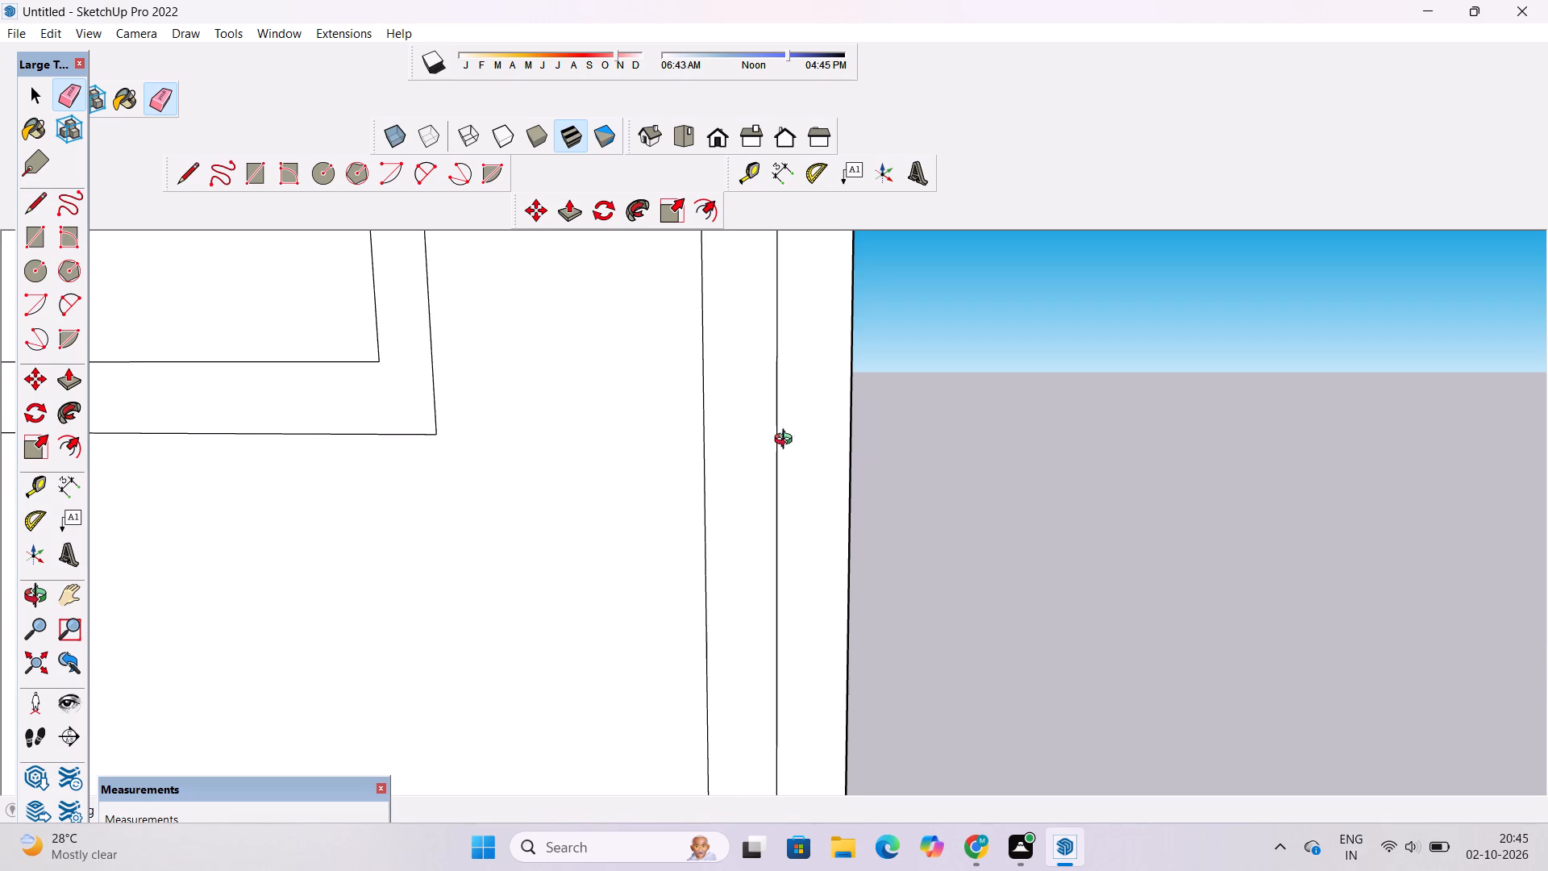
{"action": "scroll", "coordinate": [769, 440], "scroll_direction": "down", "scroll_amount": 6}
{"action": "left_click_drag", "start_coordinate": [946, 424], "coordinate": [745, 440]}
{"action": "scroll", "coordinate": [743, 437], "scroll_direction": "down", "scroll_amount": 11}
{"action": "left_click_drag", "start_coordinate": [765, 416], "coordinate": [754, 429]}
{"action": "left_click_drag", "start_coordinate": [755, 424], "coordinate": [709, 481], "text": "shift"}
{"action": "key", "text": "e"}
{"action": "scroll", "coordinate": [703, 444], "scroll_direction": "up", "scroll_amount": 3}
{"action": "left_click_drag", "start_coordinate": [696, 374], "coordinate": [693, 394]}
{"action": "left_click_drag", "start_coordinate": [693, 394], "coordinate": [704, 412]}
{"action": "left_click_drag", "start_coordinate": [680, 284], "coordinate": [680, 306]}
{"action": "left_click_drag", "start_coordinate": [746, 464], "coordinate": [730, 498]}
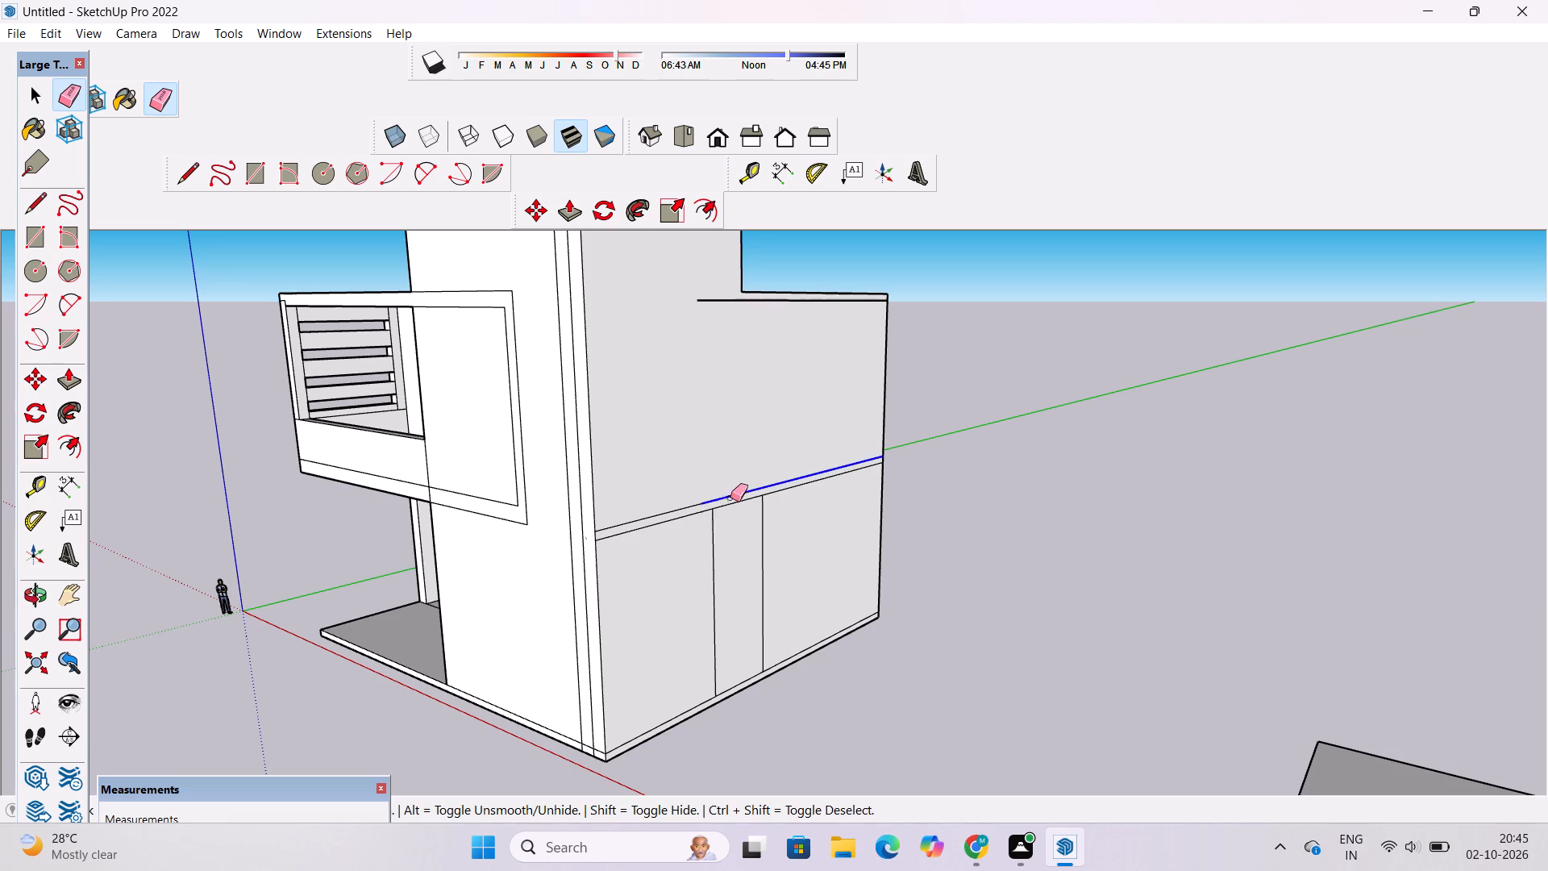
{"action": "left_click_drag", "start_coordinate": [730, 498], "coordinate": [701, 526]}
{"action": "left_click_drag", "start_coordinate": [693, 473], "coordinate": [698, 511]}
{"action": "left_click_drag", "start_coordinate": [708, 498], "coordinate": [717, 527]}
{"action": "left_click_drag", "start_coordinate": [769, 477], "coordinate": [756, 508]}
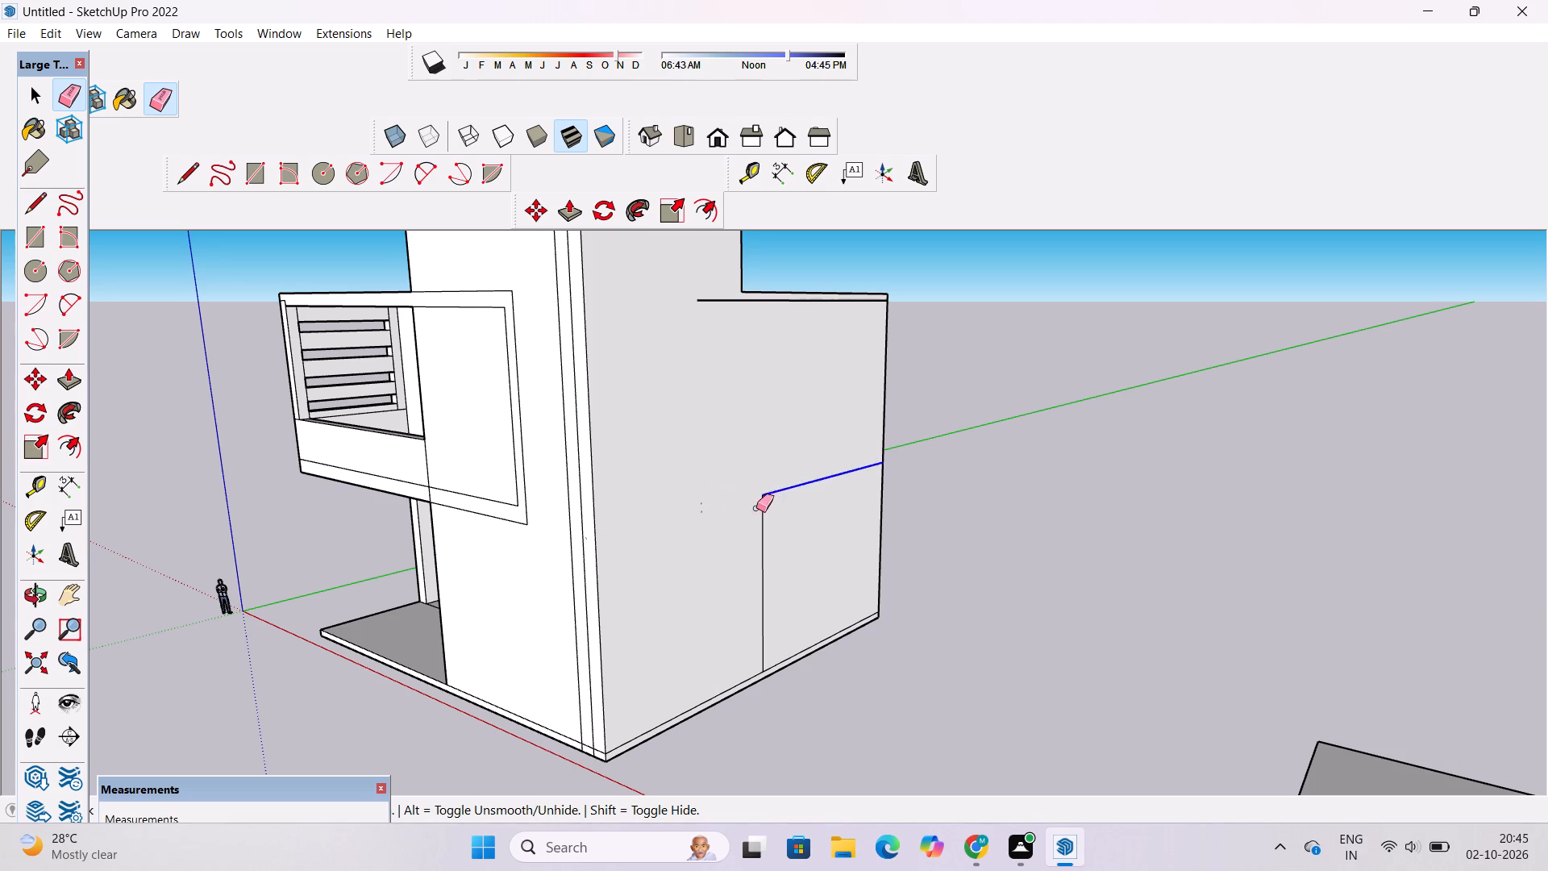
{"action": "left_click_drag", "start_coordinate": [756, 508], "coordinate": [753, 508]}
{"action": "left_click_drag", "start_coordinate": [710, 294], "coordinate": [714, 315]}
Erase the base band line pieces crossing the two vertical strips at the front wall's bottom outer corner.
{"action": "key", "text": "o"}
{"action": "scroll", "coordinate": [801, 365], "scroll_direction": "down", "scroll_amount": 4}
{"action": "left_click_drag", "start_coordinate": [535, 464], "coordinate": [1294, 318]}
{"action": "scroll", "coordinate": [886, 448], "scroll_direction": "up", "scroll_amount": 3}
{"action": "left_click_drag", "start_coordinate": [911, 449], "coordinate": [803, 473]}
{"action": "scroll", "coordinate": [805, 473], "scroll_direction": "down", "scroll_amount": 2}
{"action": "left_click_drag", "start_coordinate": [826, 482], "coordinate": [788, 369], "text": "shift"}
{"action": "left_click_drag", "start_coordinate": [788, 369], "coordinate": [749, 500]}
{"action": "scroll", "coordinate": [758, 469], "scroll_direction": "down", "scroll_amount": 4}
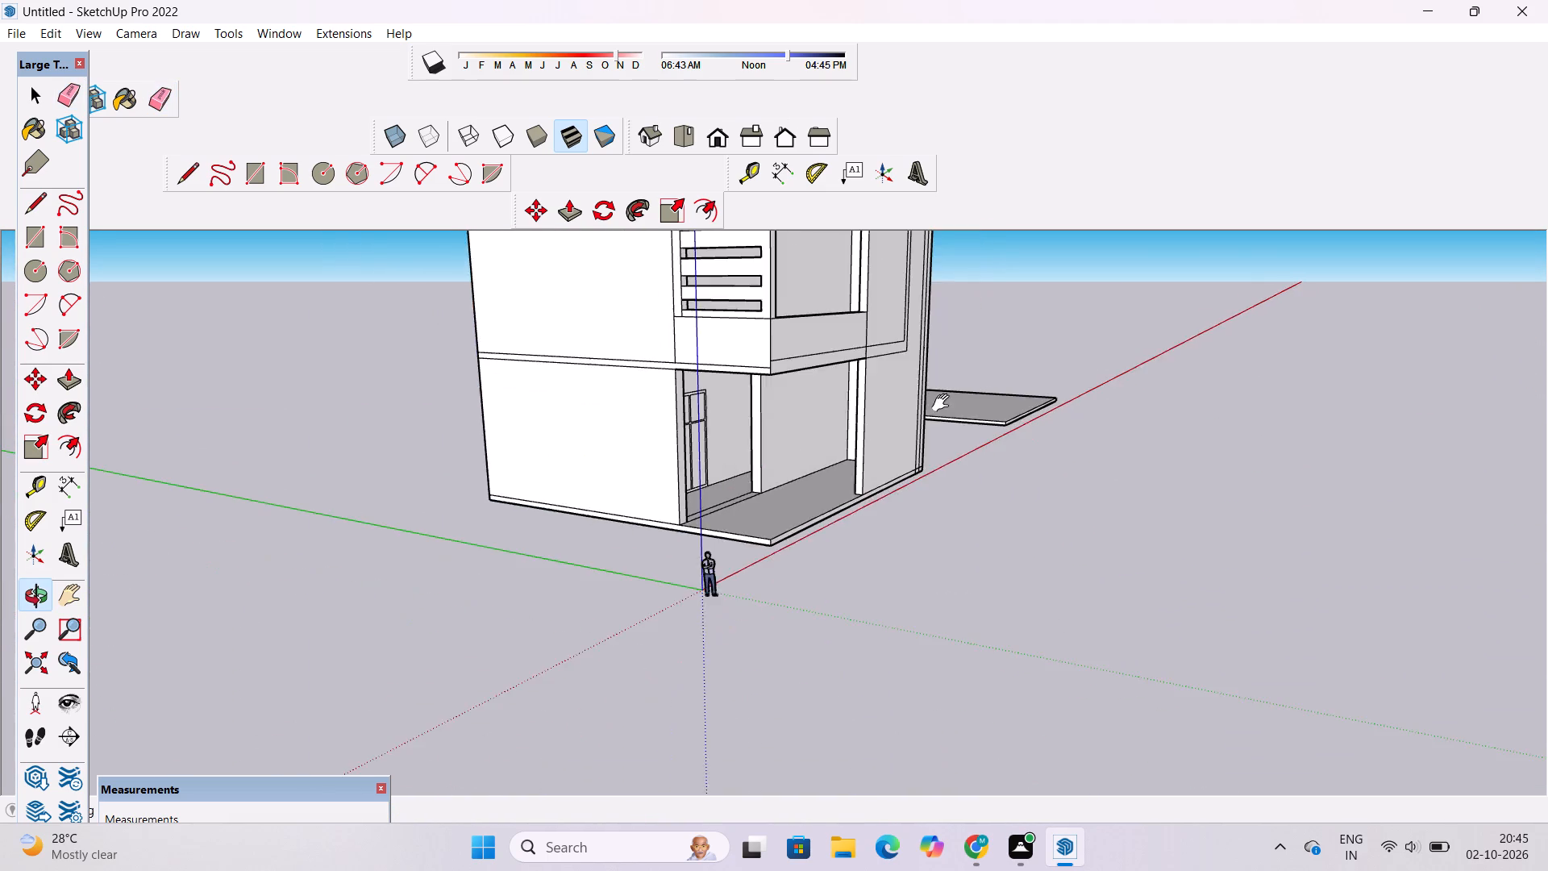
{"action": "left_click_drag", "start_coordinate": [944, 403], "coordinate": [751, 519], "text": "shift"}
{"action": "scroll", "coordinate": [997, 469], "scroll_direction": "up", "scroll_amount": 2}
{"action": "left_click_drag", "start_coordinate": [995, 468], "coordinate": [820, 437]}
{"action": "left_click_drag", "start_coordinate": [840, 440], "coordinate": [759, 494], "text": "shift"}
{"action": "left_click_drag", "start_coordinate": [766, 513], "coordinate": [725, 273], "text": "shift"}
{"action": "scroll", "coordinate": [725, 286], "scroll_direction": "up", "scroll_amount": 3, "text": "shift"}
{"action": "scroll", "coordinate": [767, 381], "scroll_direction": "up", "scroll_amount": 1, "text": "shift"}
{"action": "scroll", "coordinate": [788, 421], "scroll_direction": "down", "scroll_amount": 3, "text": "shift"}
{"action": "left_click_drag", "start_coordinate": [856, 523], "coordinate": [750, 423], "text": "shift"}
{"action": "scroll", "coordinate": [750, 422], "scroll_direction": "up", "scroll_amount": 5, "text": "shift"}
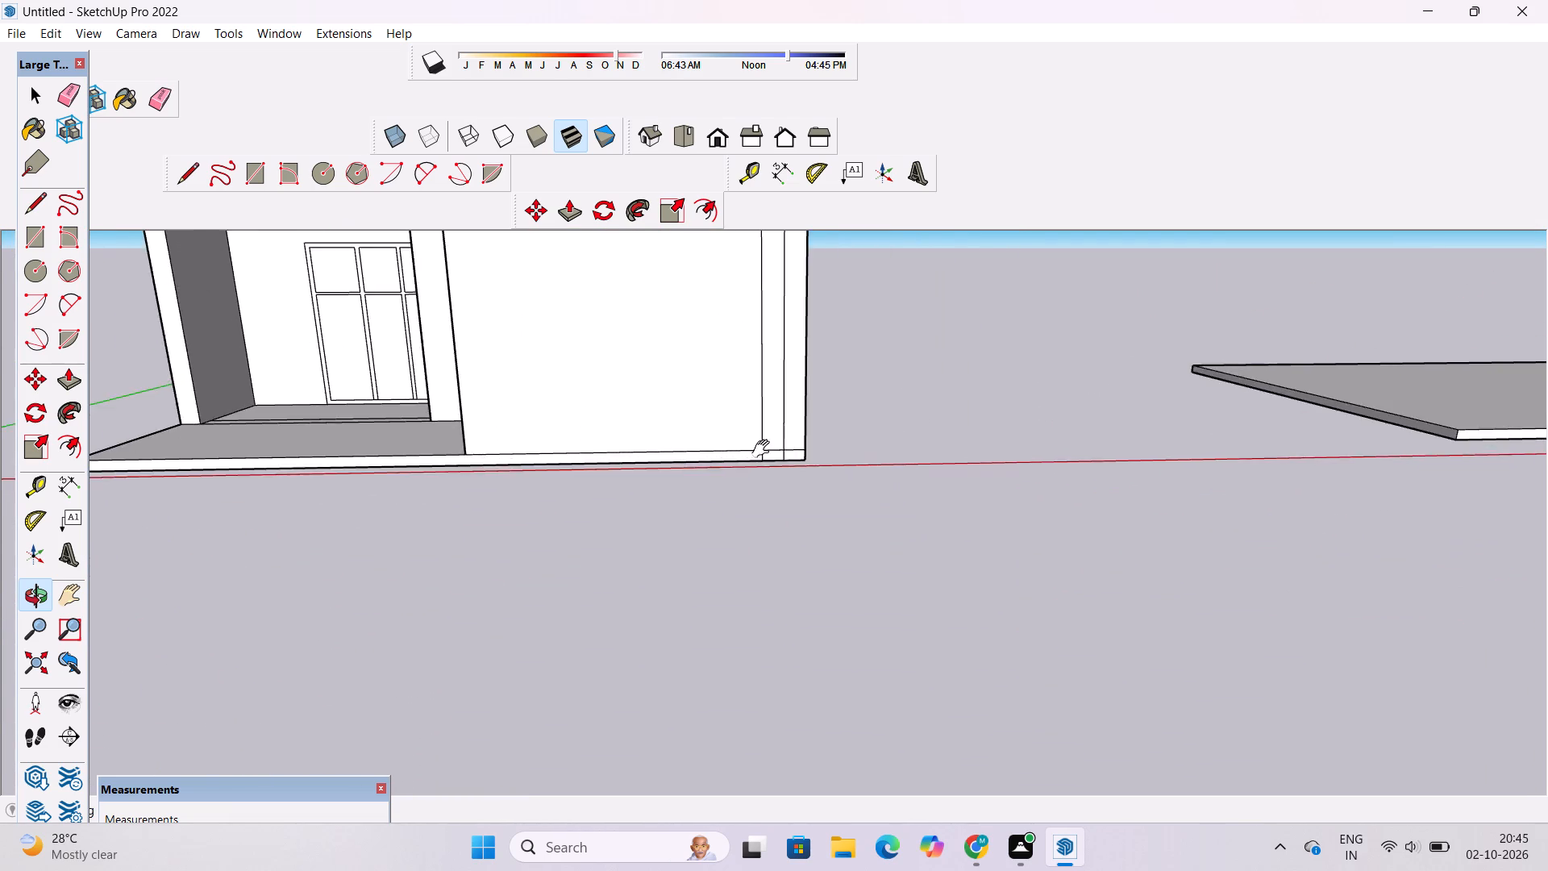
{"action": "scroll", "coordinate": [764, 449], "scroll_direction": "up", "scroll_amount": 2, "text": "shift"}
{"action": "left_click_drag", "start_coordinate": [774, 457], "coordinate": [740, 465], "text": "shift"}
{"action": "scroll", "coordinate": [739, 465], "scroll_direction": "up", "scroll_amount": 4}
{"action": "key", "text": "e"}
{"action": "scroll", "coordinate": [739, 465], "scroll_direction": "up", "scroll_amount": 3}
{"action": "left_click_drag", "start_coordinate": [748, 444], "coordinate": [752, 473]}
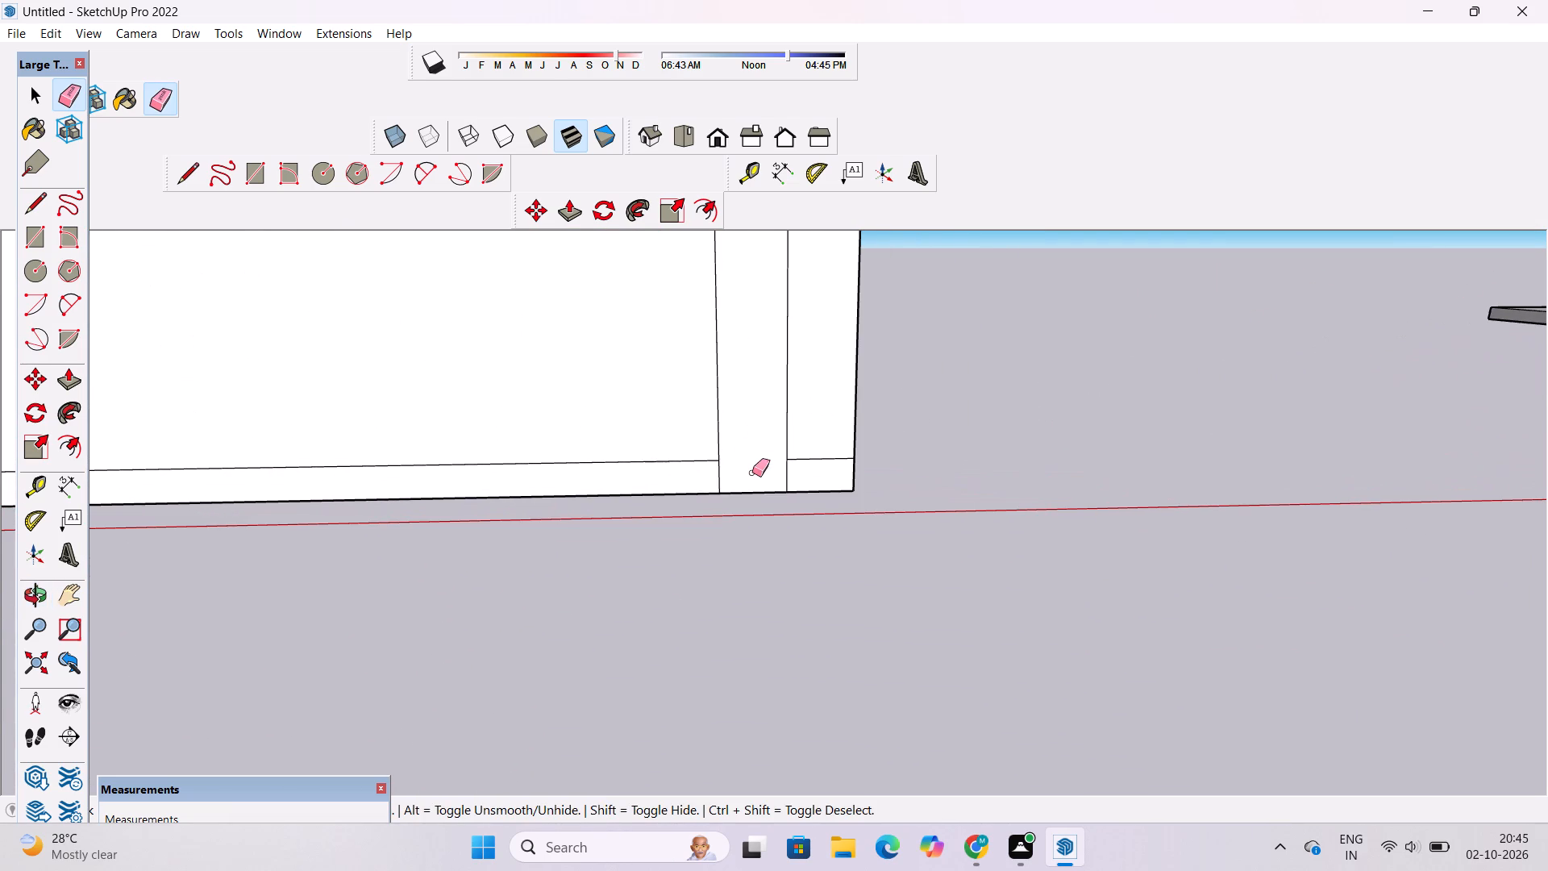
{"action": "left_click_drag", "start_coordinate": [798, 447], "coordinate": [807, 469]}
Push/Pull the outer L-shaped strip along the front wall's top and outer edge outward by 1'.
{"action": "key", "text": "o"}
{"action": "scroll", "coordinate": [807, 469], "scroll_direction": "down", "scroll_amount": 4}
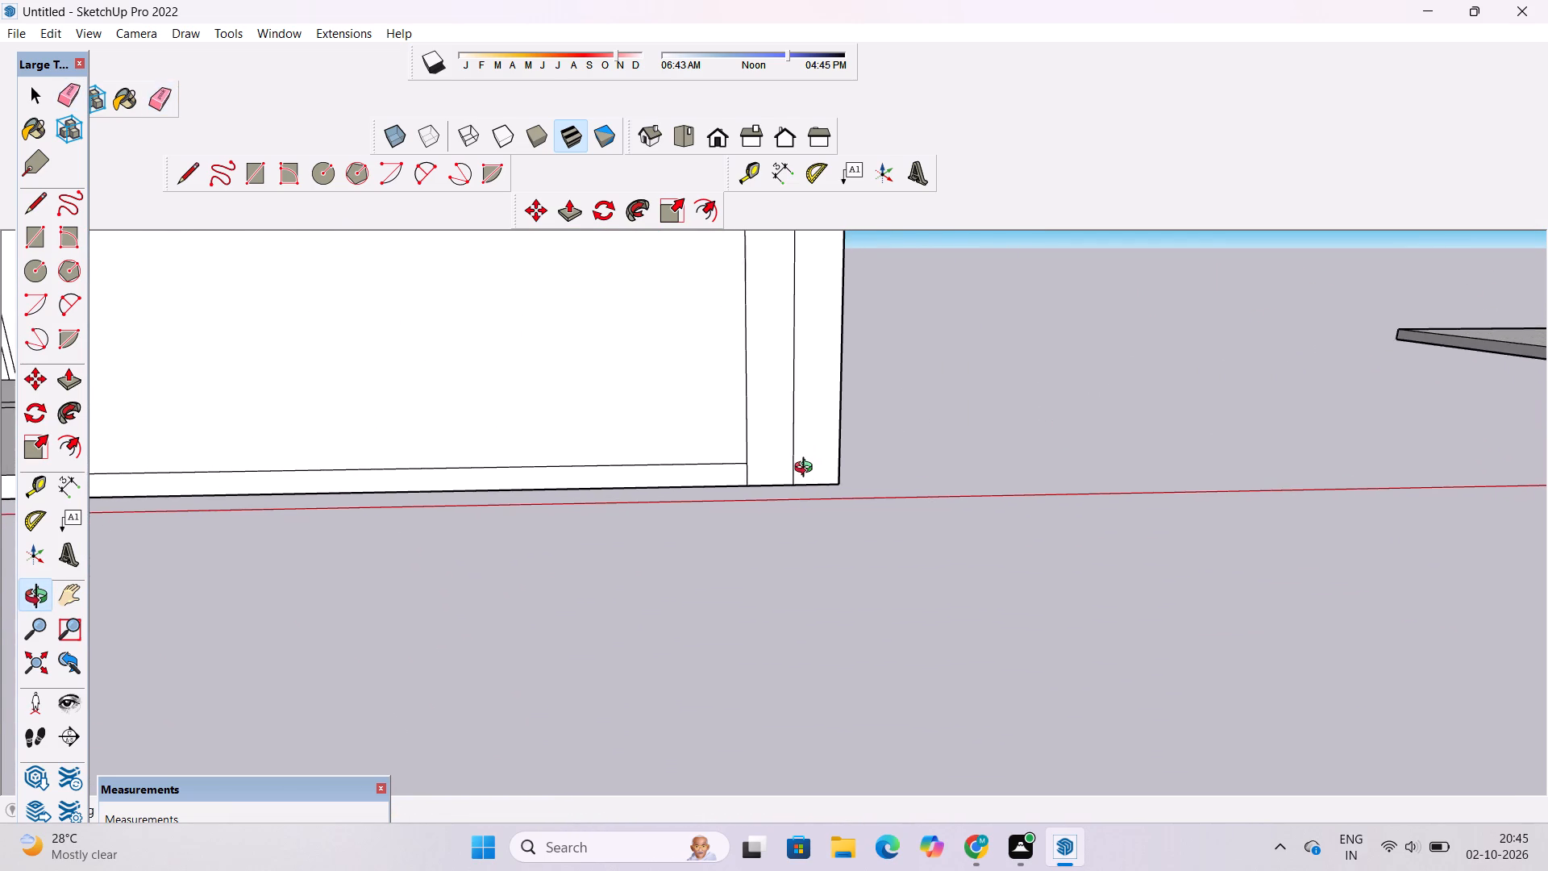
{"action": "scroll", "coordinate": [813, 468], "scroll_direction": "down", "scroll_amount": 3}
{"action": "left_click_drag", "start_coordinate": [811, 469], "coordinate": [806, 564], "text": "shift"}
{"action": "scroll", "coordinate": [801, 559], "scroll_direction": "down", "scroll_amount": 13}
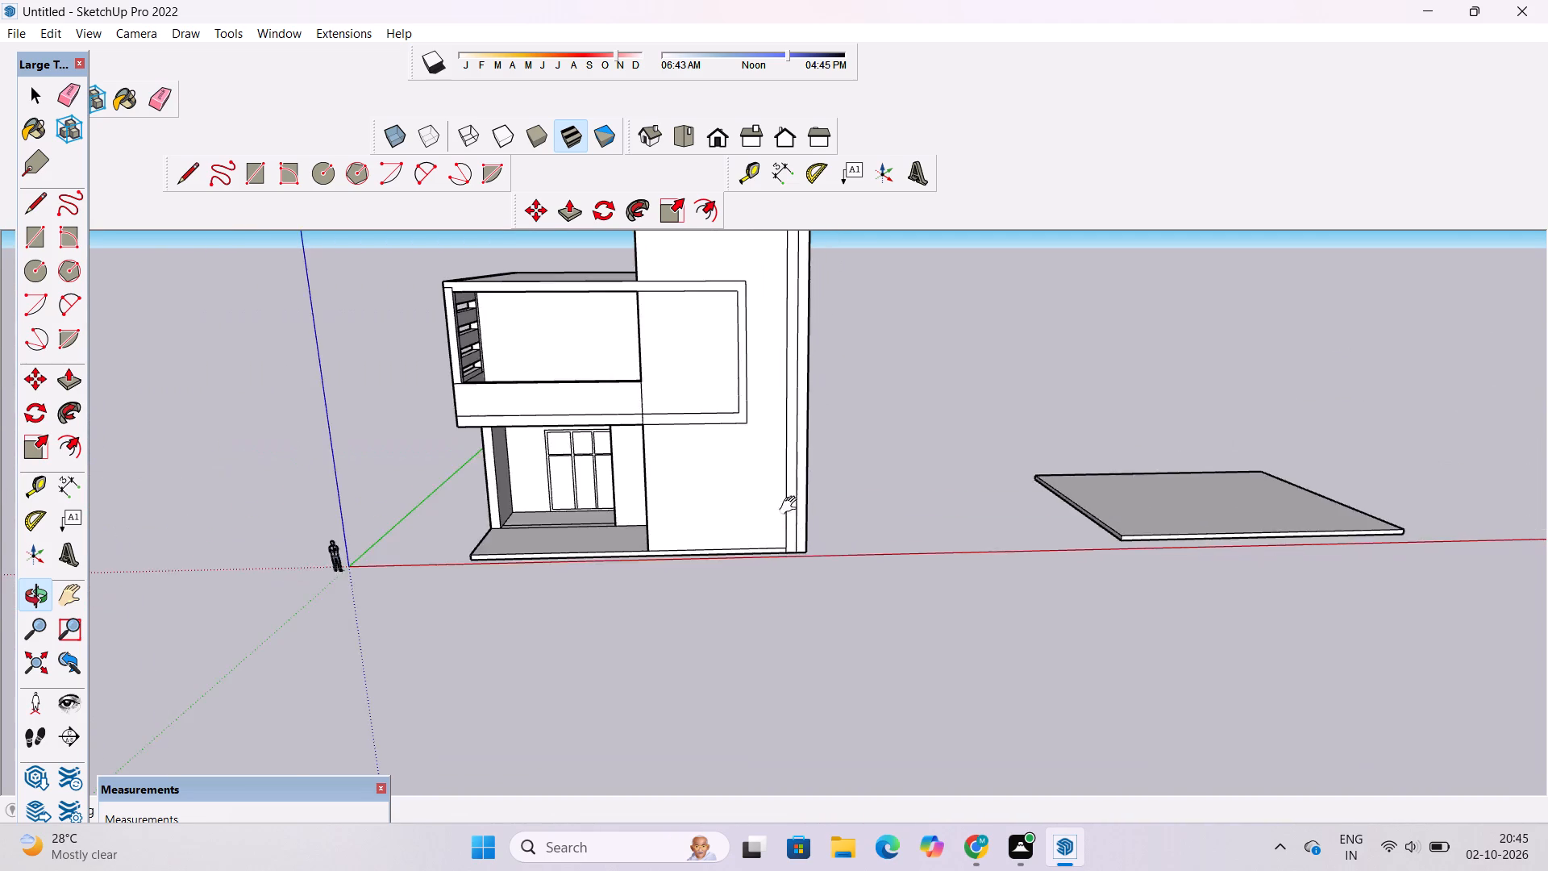
{"action": "left_click_drag", "start_coordinate": [792, 505], "coordinate": [798, 634], "text": "shift"}
{"action": "scroll", "coordinate": [812, 390], "scroll_direction": "up", "scroll_amount": 4}
{"action": "left_click_drag", "start_coordinate": [684, 458], "coordinate": [971, 464]}
{"action": "left_click_drag", "start_coordinate": [925, 455], "coordinate": [897, 452]}
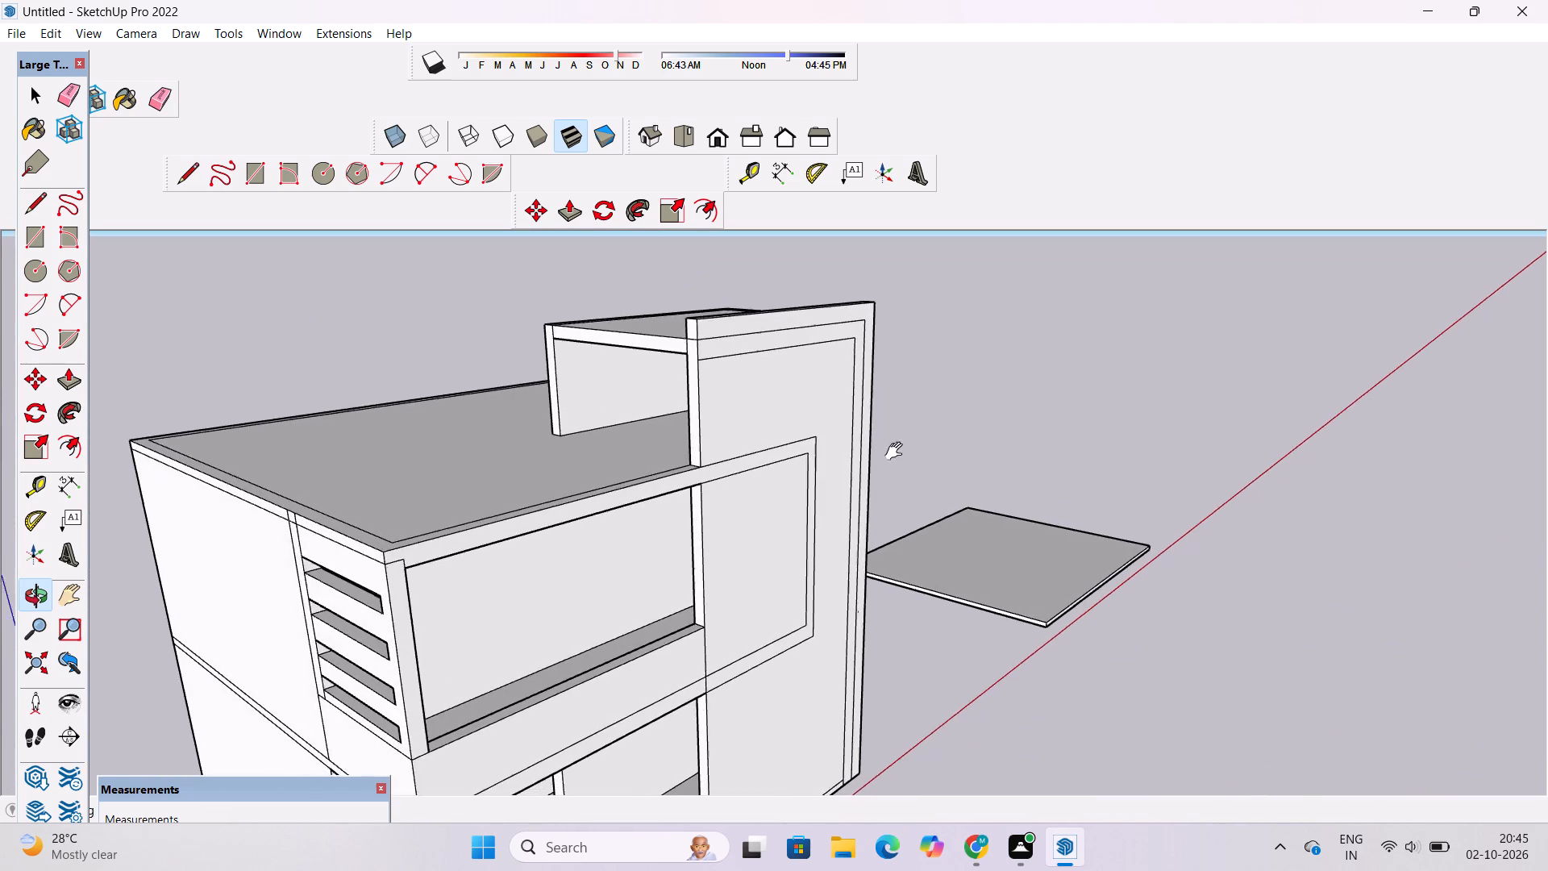
{"action": "left_click_drag", "start_coordinate": [897, 452], "coordinate": [890, 450]}
{"action": "left_click_drag", "start_coordinate": [815, 450], "coordinate": [886, 462]}
{"action": "left_click_drag", "start_coordinate": [886, 462], "coordinate": [871, 467], "text": "shift"}
{"action": "key", "text": "p"}
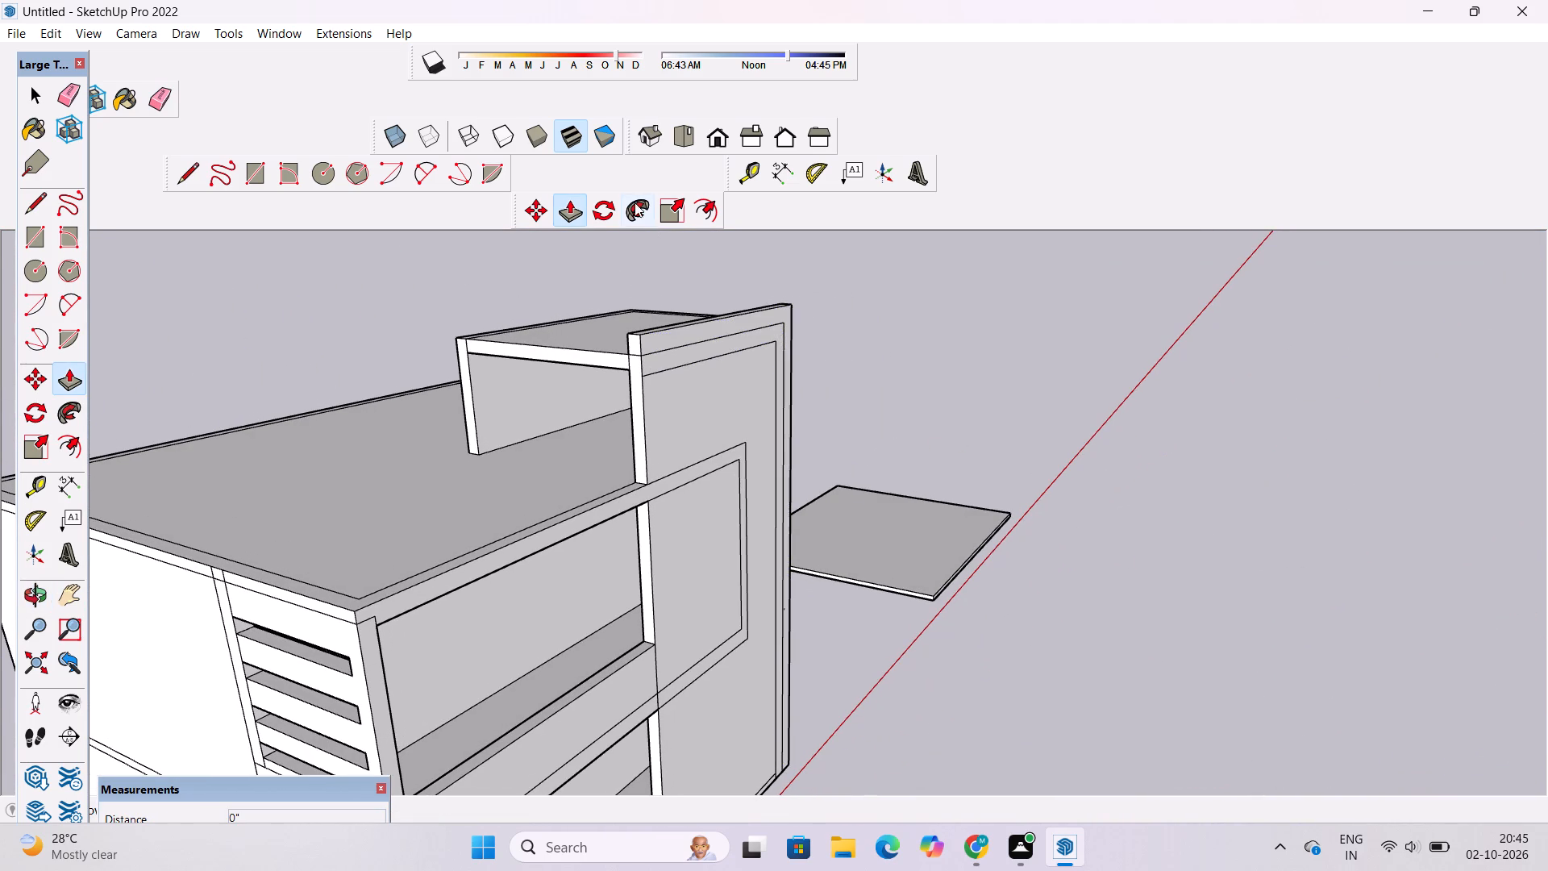
{"action": "scroll", "coordinate": [681, 364], "scroll_direction": "up", "scroll_amount": 3}
{"action": "left_click", "coordinate": [676, 329]}
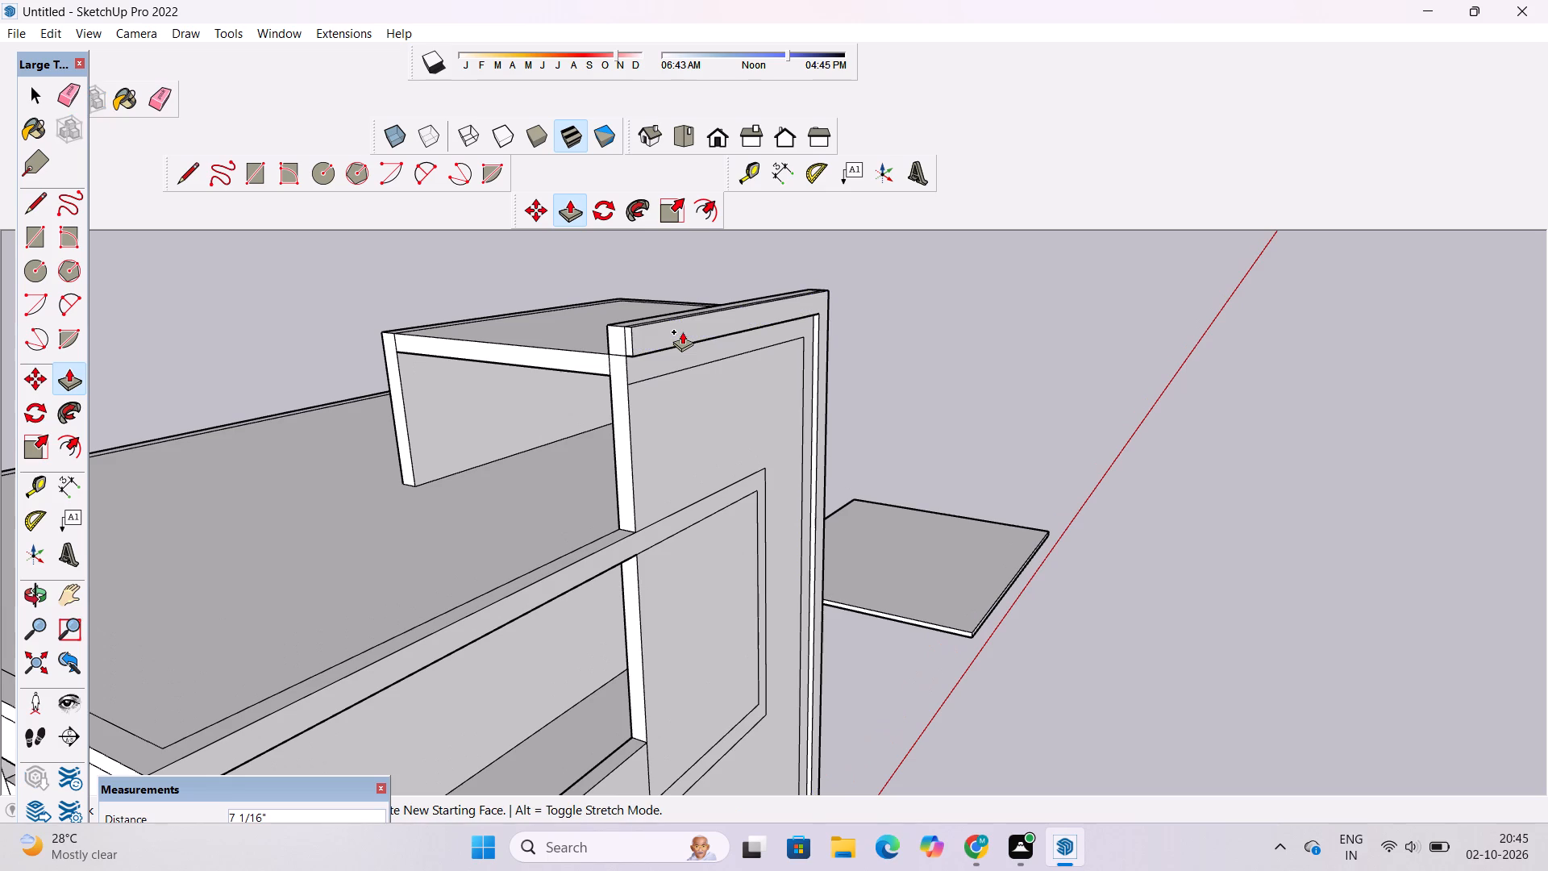
{"action": "type", "text": "1'"}
{"action": "key", "text": "Return"}
Push/Pull the inner L-shaped strip beside it on the front wall outward by 6".
{"action": "left_click", "coordinate": [681, 351]}
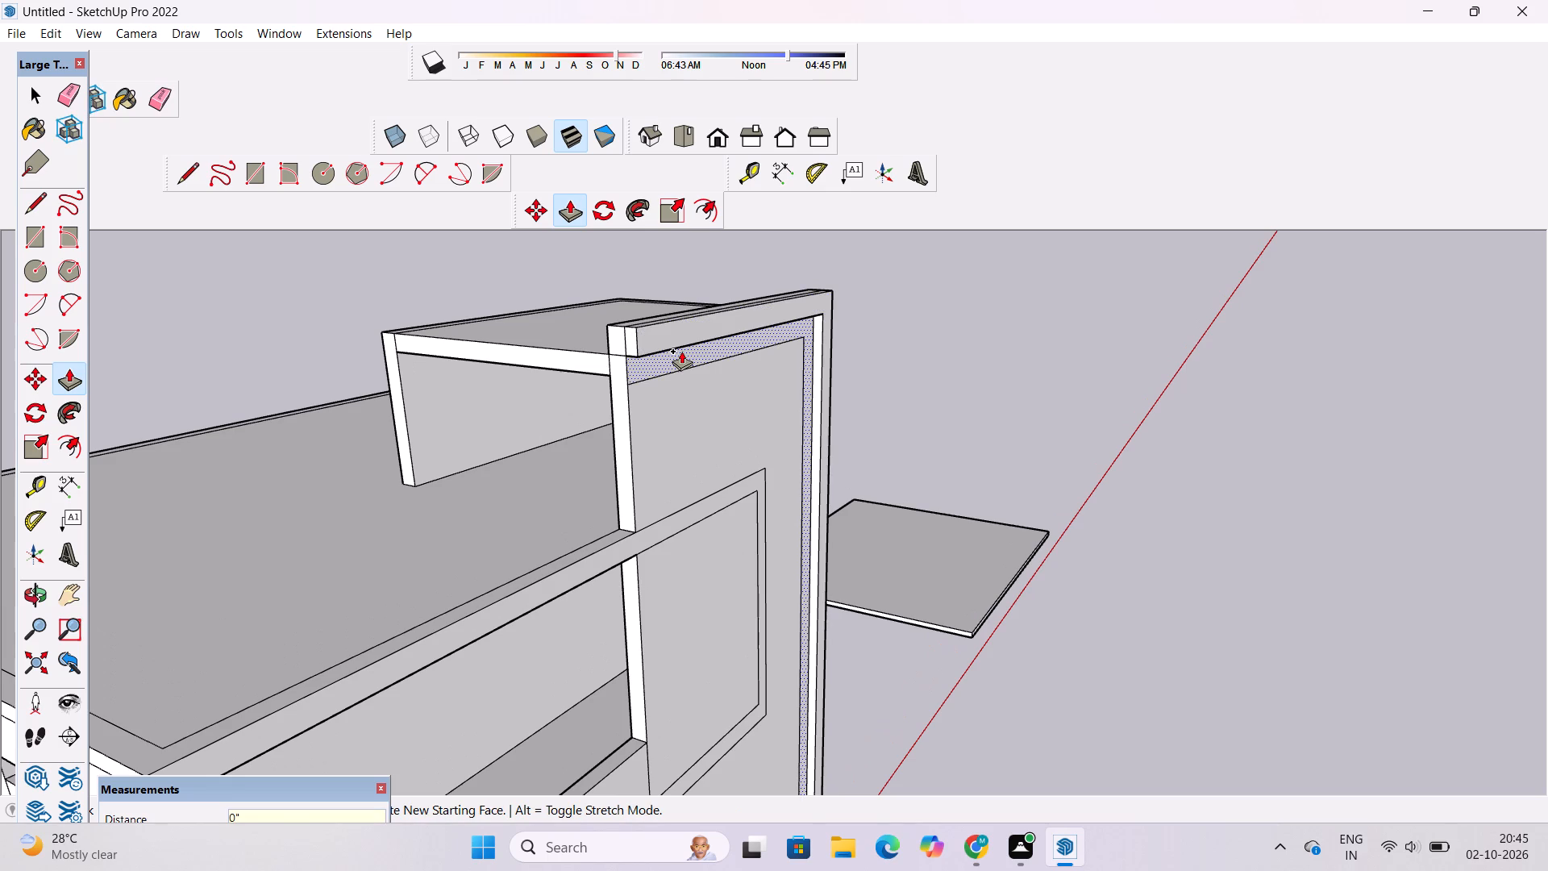
{"action": "key", "text": "6"}
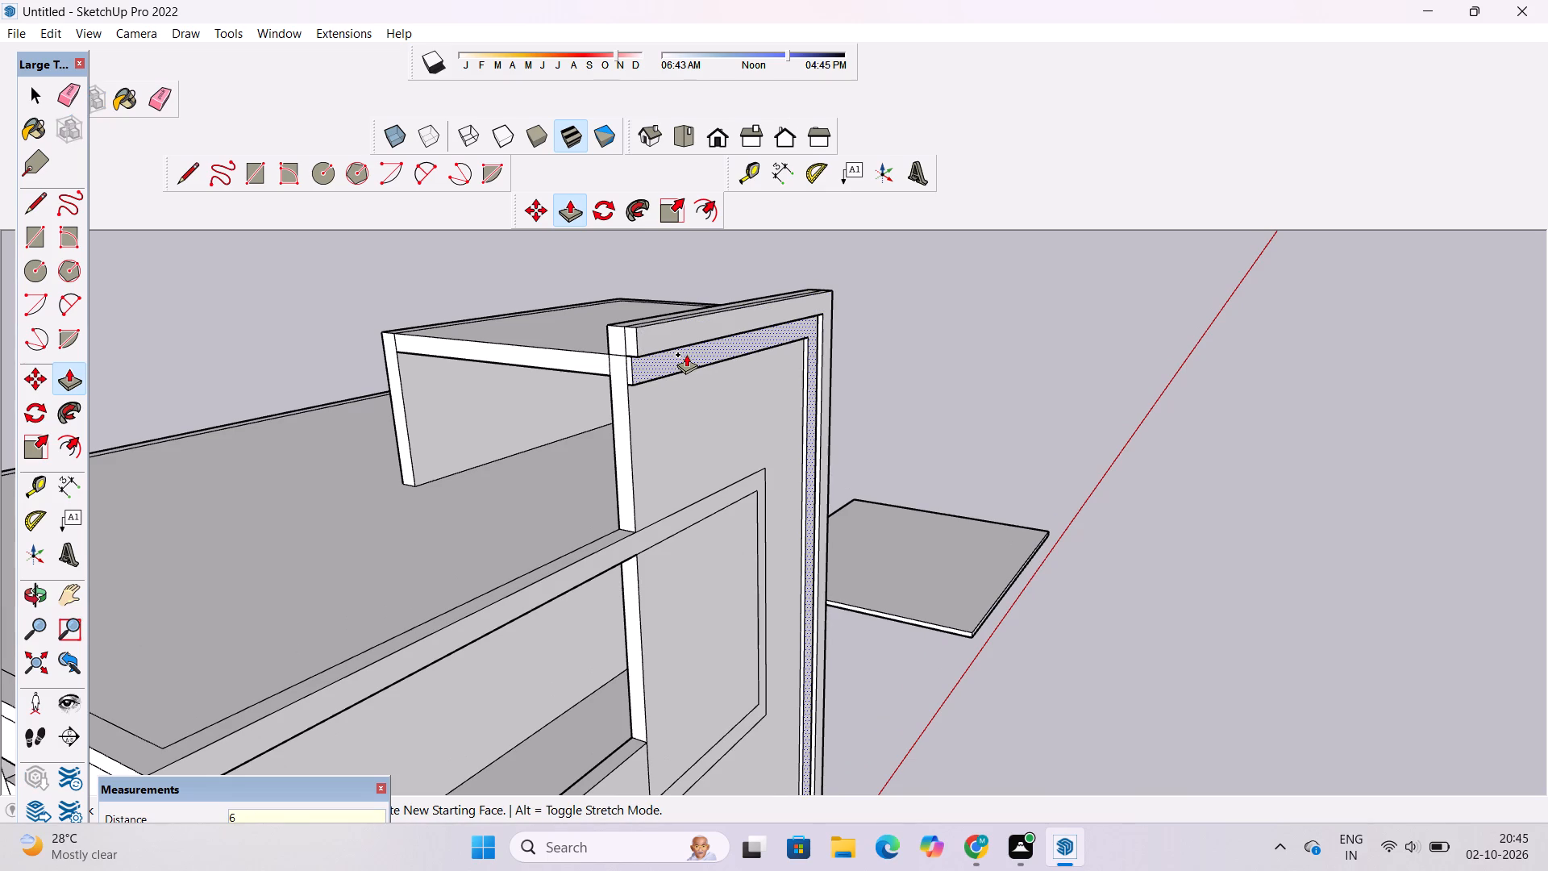
{"action": "key", "text": "shift+quotedbl"}
{"action": "key", "text": "Return"}
Examine the raised front-wall strips and the balcony frame outline from several angles.
{"action": "key", "text": "o"}
{"action": "scroll", "coordinate": [681, 356], "scroll_direction": "down", "scroll_amount": 7}
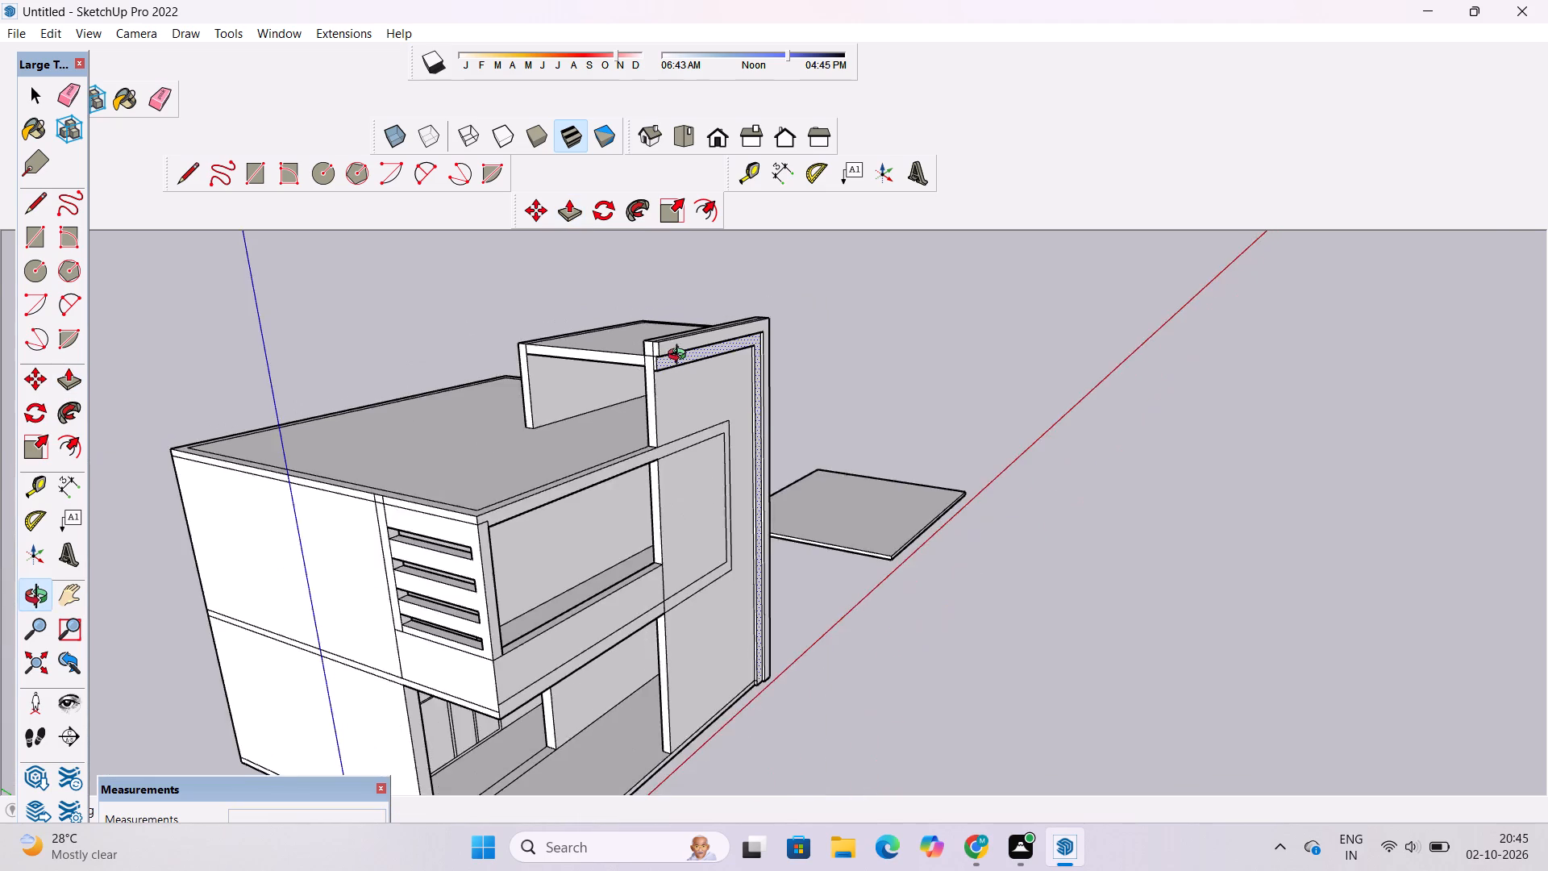
{"action": "left_click_drag", "start_coordinate": [808, 442], "coordinate": [661, 412]}
{"action": "scroll", "coordinate": [660, 406], "scroll_direction": "up", "scroll_amount": 1}
{"action": "scroll", "coordinate": [660, 406], "scroll_direction": "down", "scroll_amount": 6}
{"action": "left_click_drag", "start_coordinate": [776, 445], "coordinate": [695, 432]}
{"action": "scroll", "coordinate": [694, 431], "scroll_direction": "up", "scroll_amount": 3}
{"action": "left_click_drag", "start_coordinate": [751, 437], "coordinate": [747, 434], "text": "shift"}
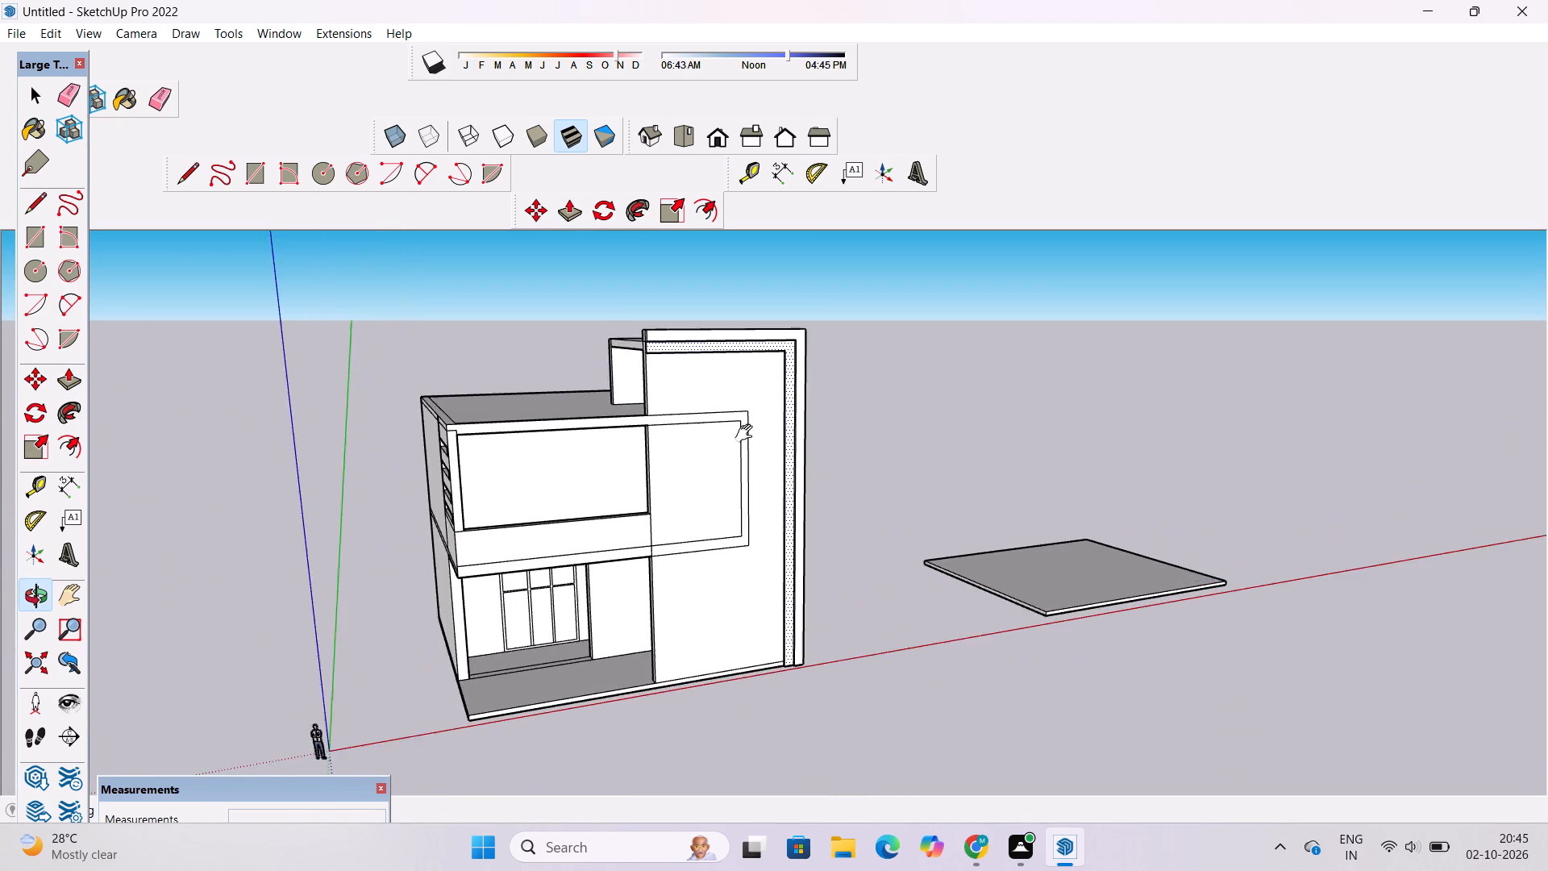
{"action": "left_click_drag", "start_coordinate": [747, 434], "coordinate": [676, 415], "text": "shift"}
{"action": "left_click_drag", "start_coordinate": [680, 430], "coordinate": [622, 431]}
{"action": "scroll", "coordinate": [621, 431], "scroll_direction": "up", "scroll_amount": 3}
{"action": "left_click_drag", "start_coordinate": [621, 431], "coordinate": [635, 428], "text": "shift"}
{"action": "scroll", "coordinate": [635, 430], "scroll_direction": "up", "scroll_amount": 2}
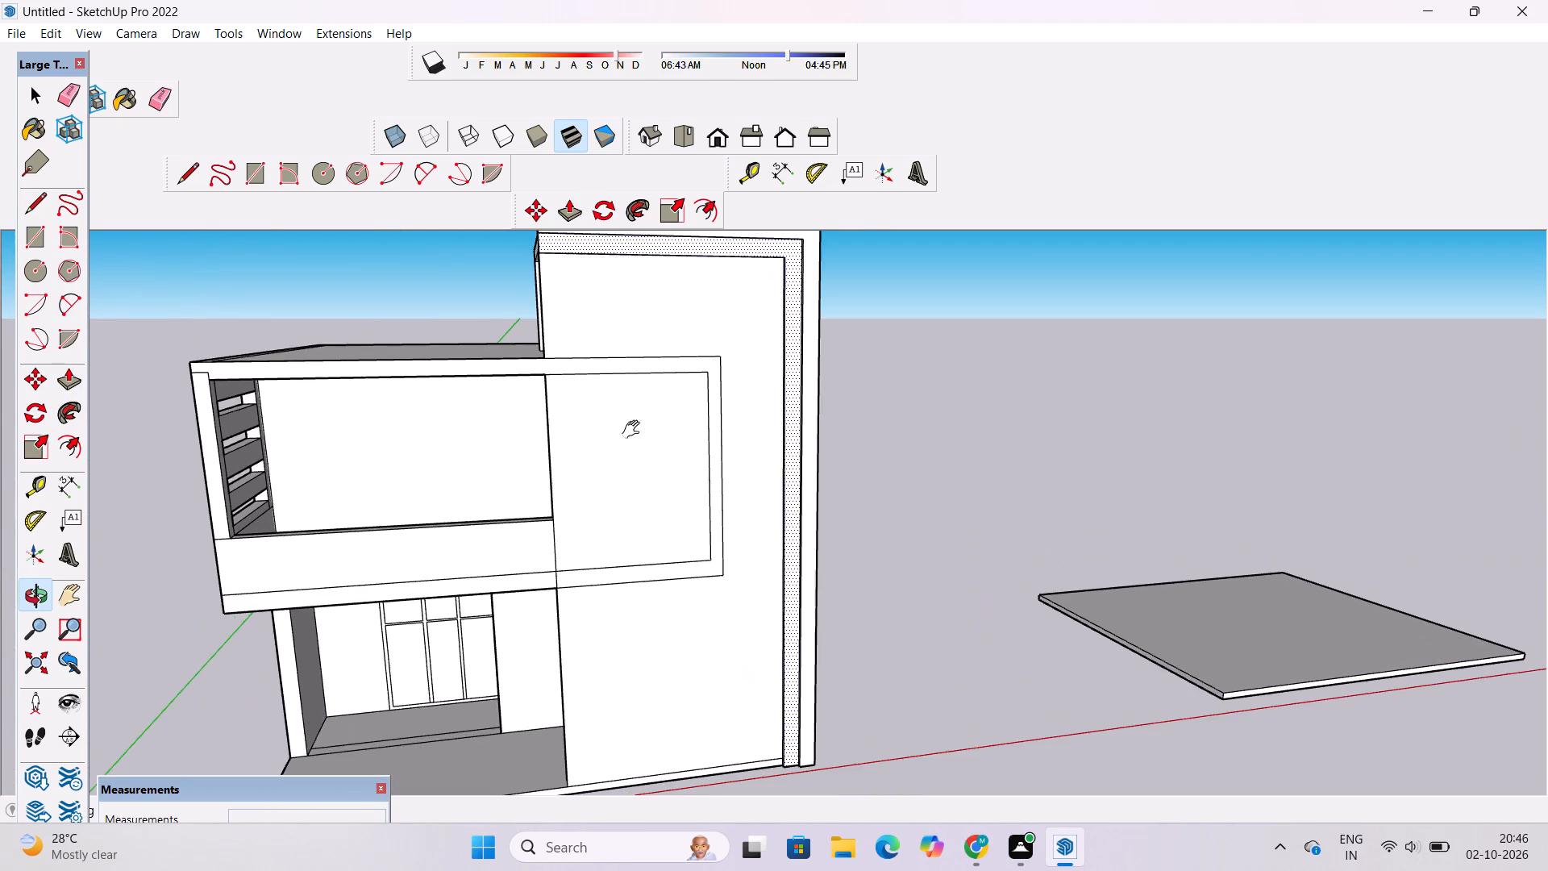
Place a vertical guide on the front wall 4' in from its edge beside the balcony opening.
{"action": "left_click_drag", "start_coordinate": [635, 430], "coordinate": [683, 415], "text": "shift"}
{"action": "left_click_drag", "start_coordinate": [680, 415], "coordinate": [644, 415]}
{"action": "left_click", "coordinate": [639, 417], "text": "shift"}
{"action": "key", "text": "t"}
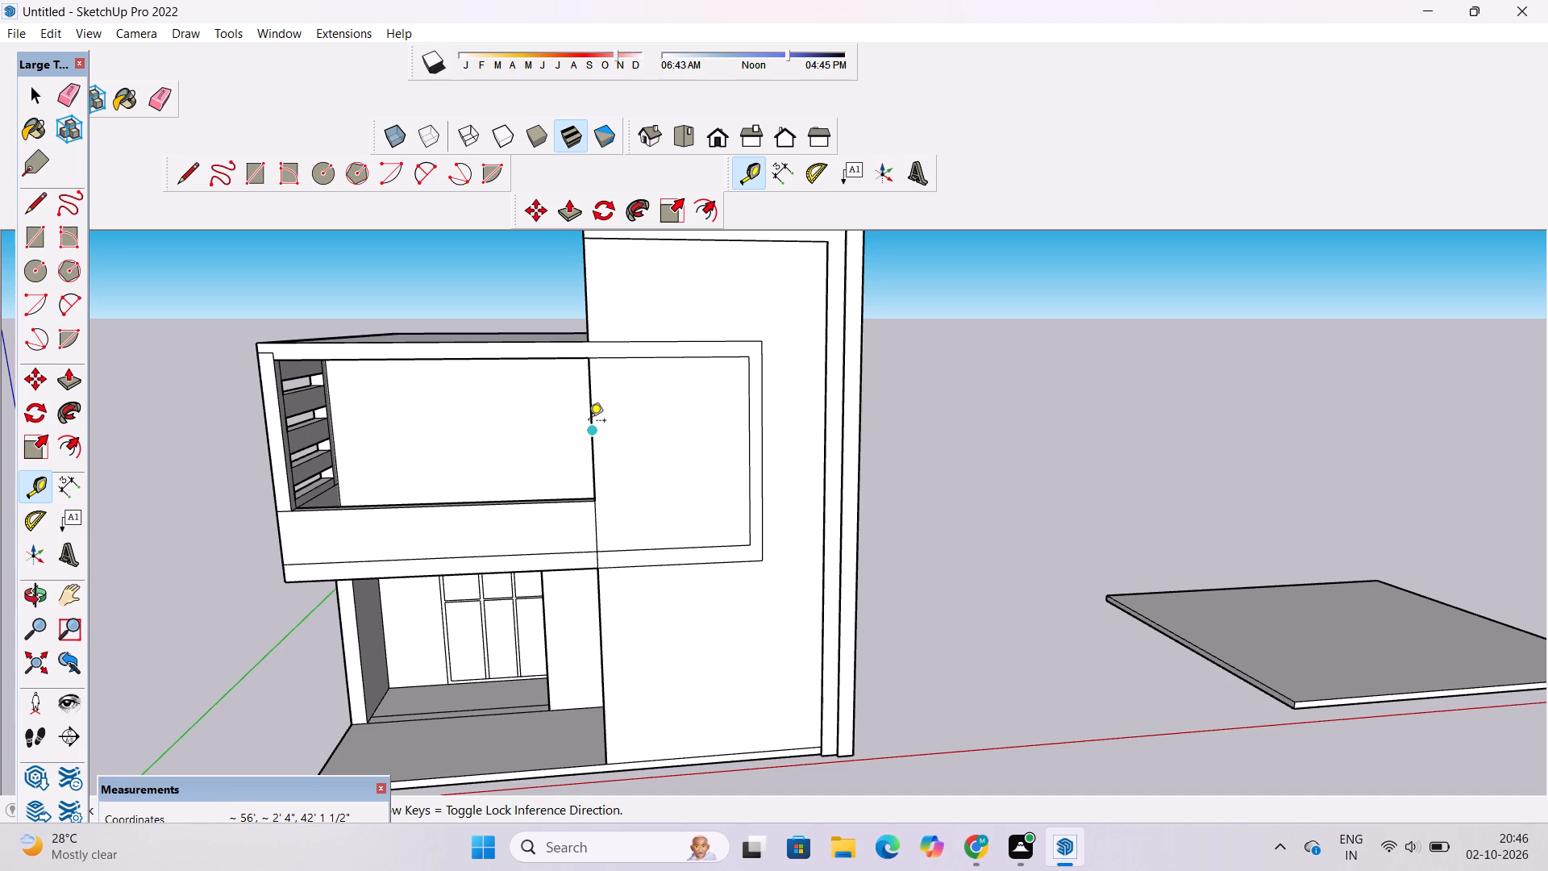
{"action": "left_click", "coordinate": [592, 431]}
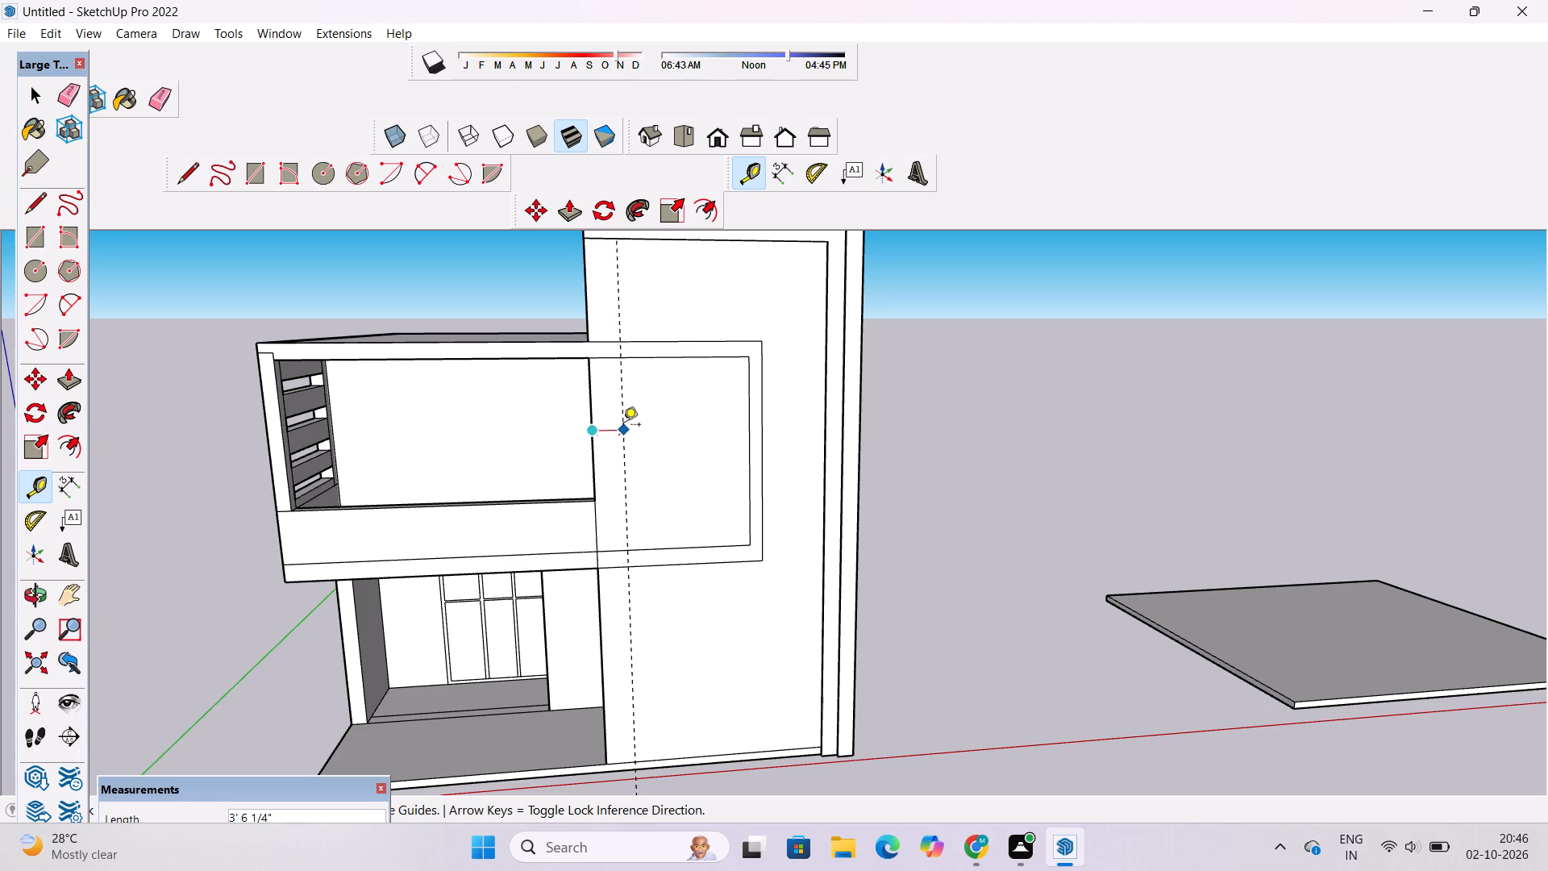
{"action": "type", "text": "4'"}
{"action": "key", "text": "Return"}
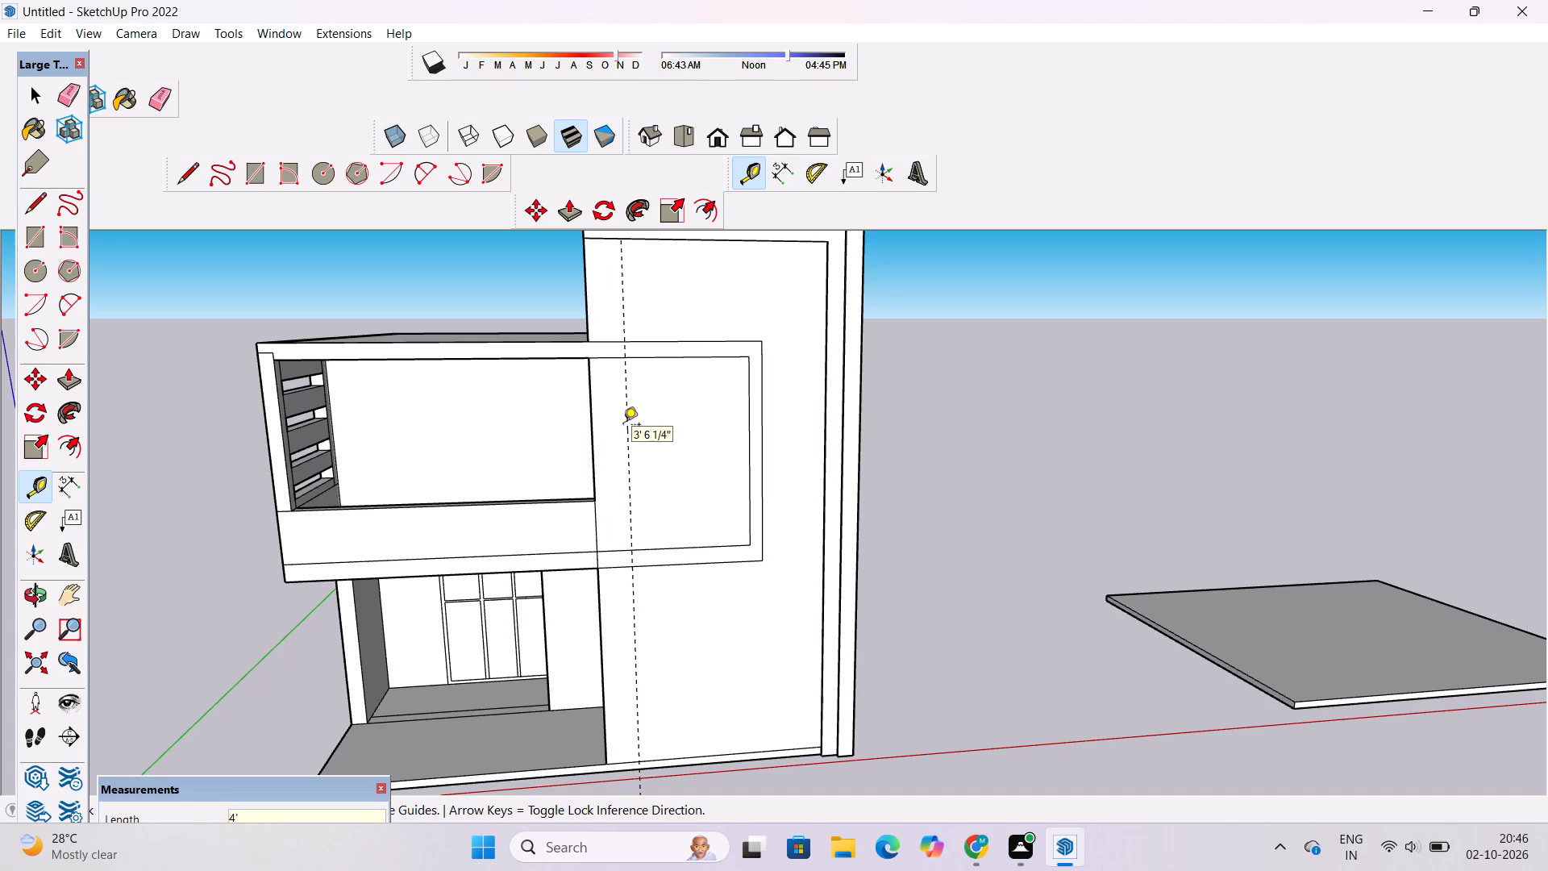
Draw a vertical line about 22' 3" along the guide, from the bottom to the top of the frame's inner outline.
{"action": "scroll", "coordinate": [576, 372], "scroll_direction": "down", "scroll_amount": 4}
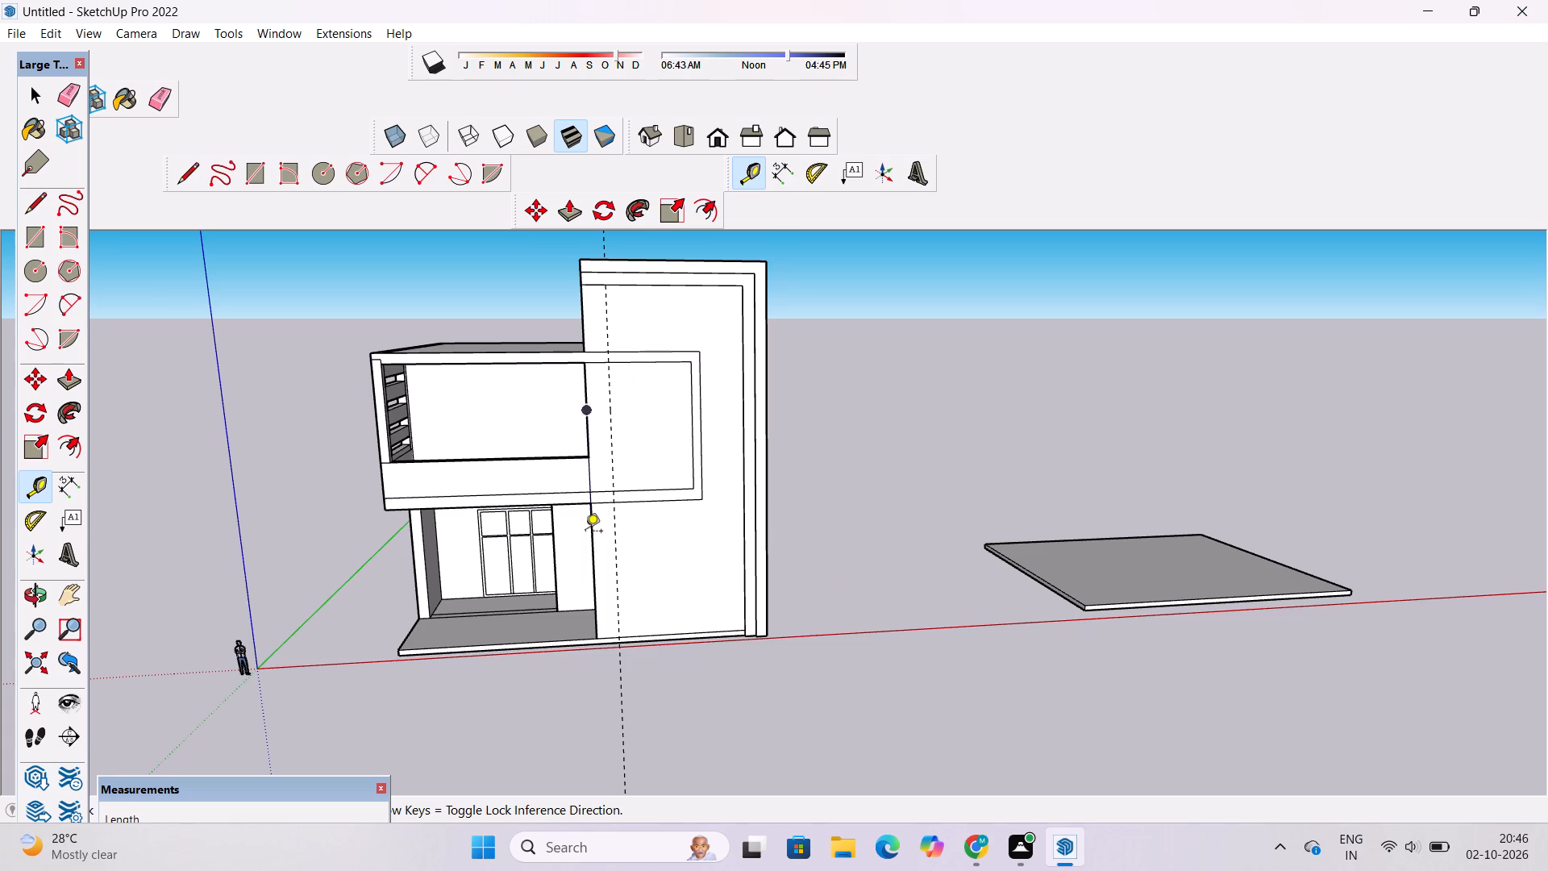
{"action": "left_click", "coordinate": [187, 177]}
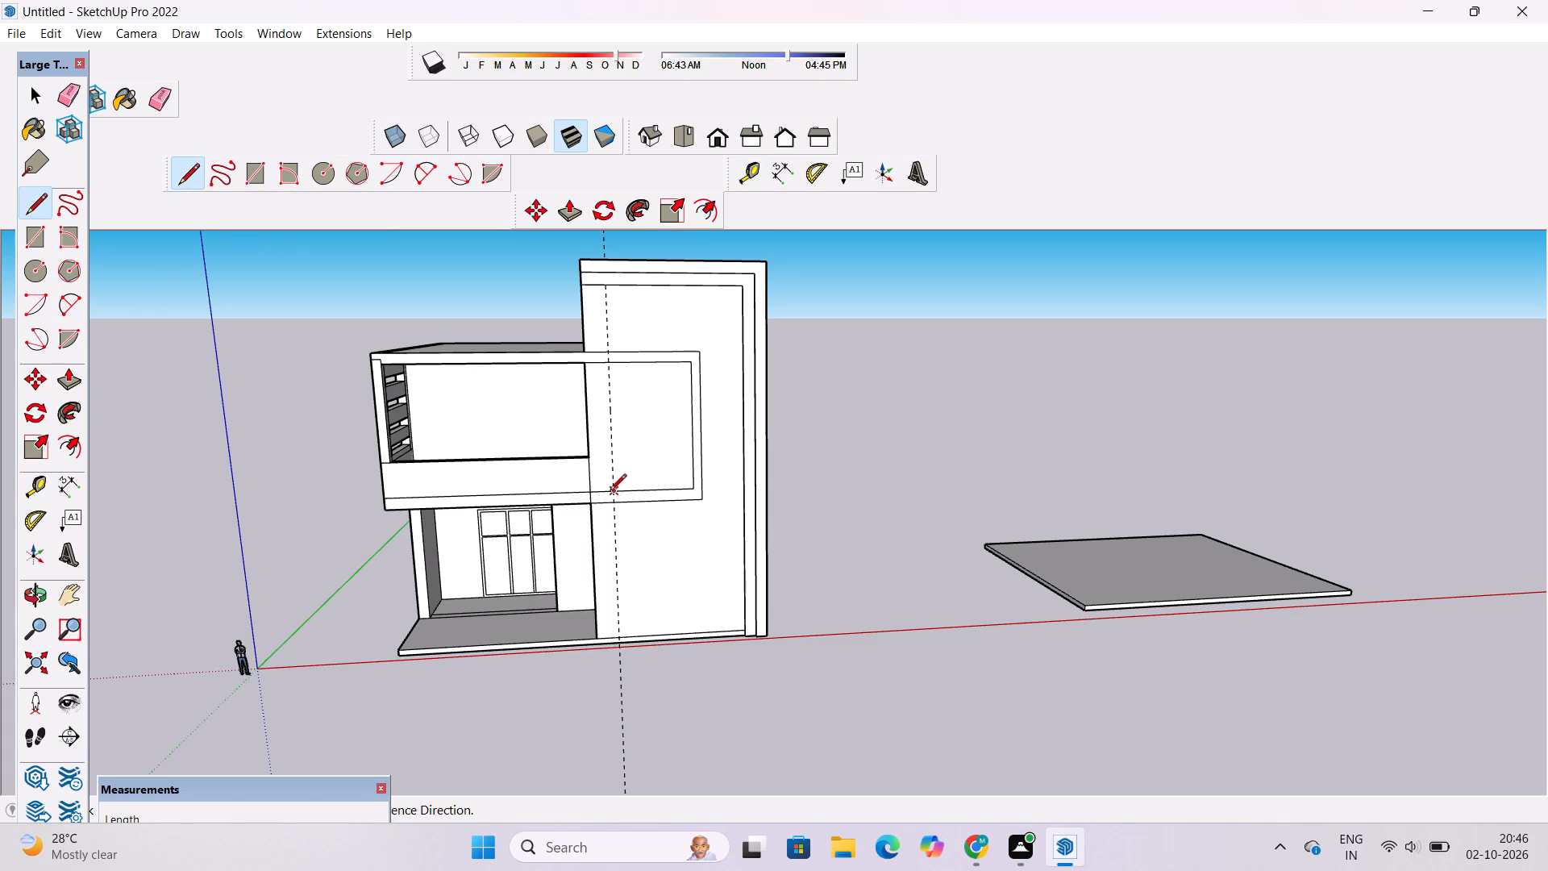
{"action": "scroll", "coordinate": [610, 492], "scroll_direction": "up", "scroll_amount": 11}
{"action": "left_click", "coordinate": [618, 490]}
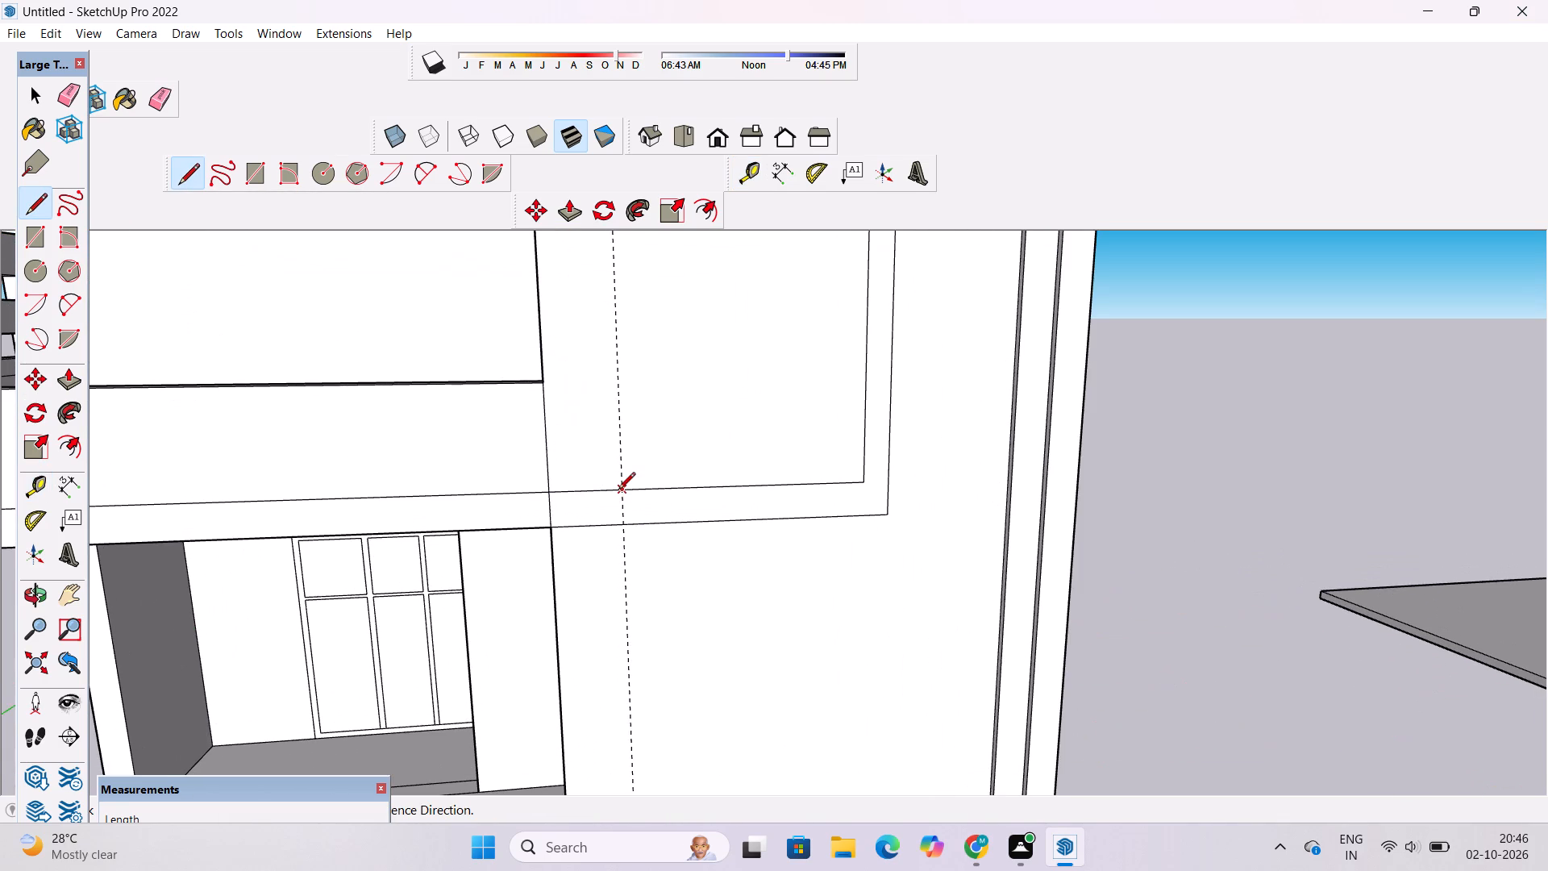
{"action": "scroll", "coordinate": [618, 490], "scroll_direction": "down", "scroll_amount": 15}
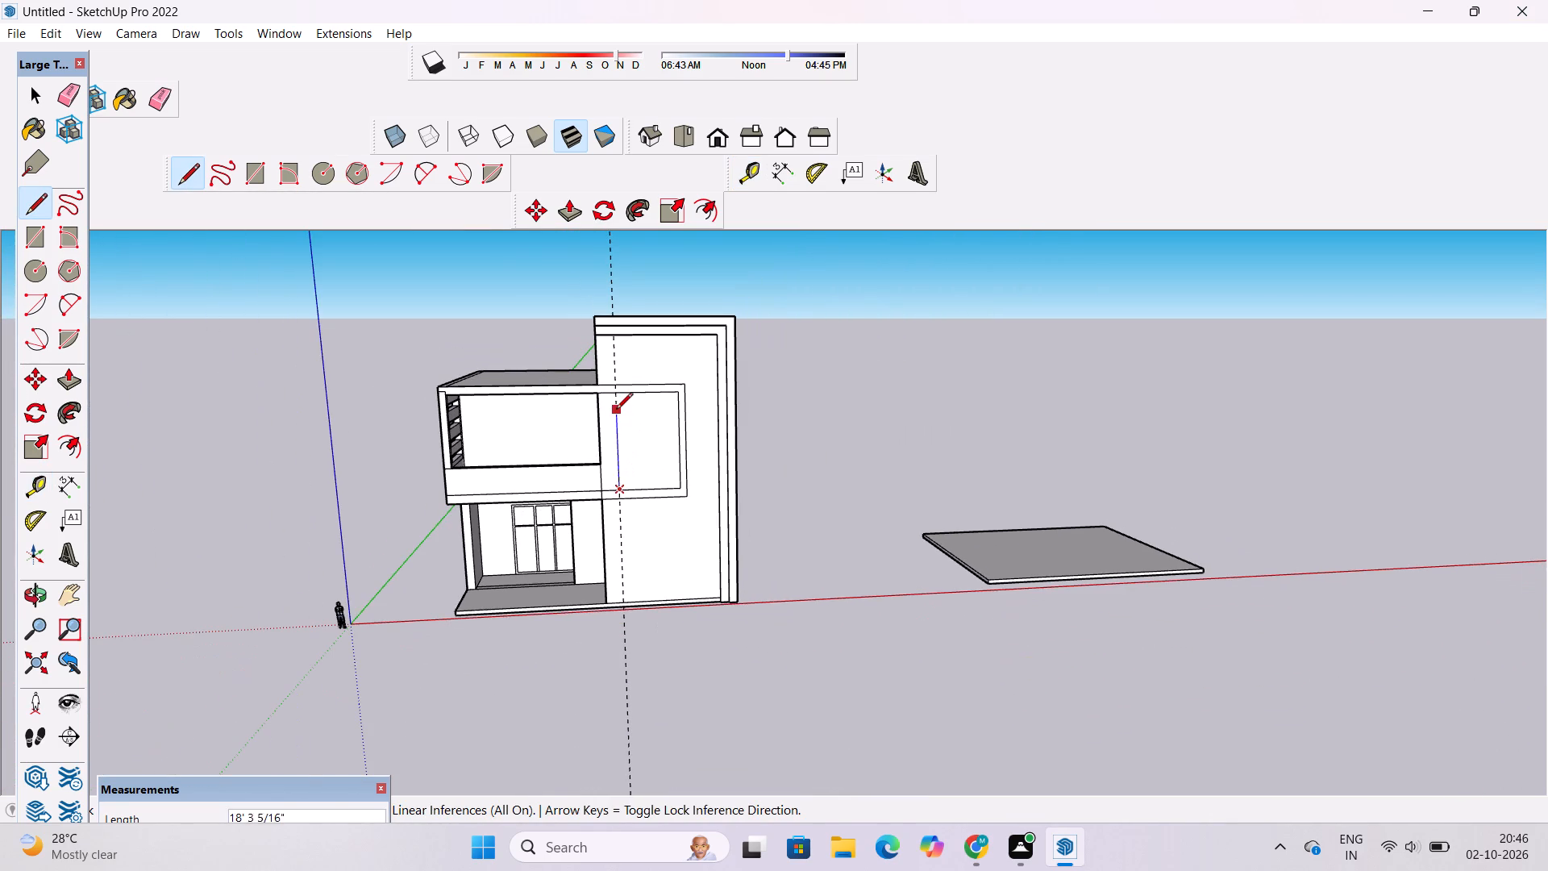
{"action": "scroll", "coordinate": [616, 409], "scroll_direction": "up", "scroll_amount": 9}
{"action": "left_click", "coordinate": [613, 367]}
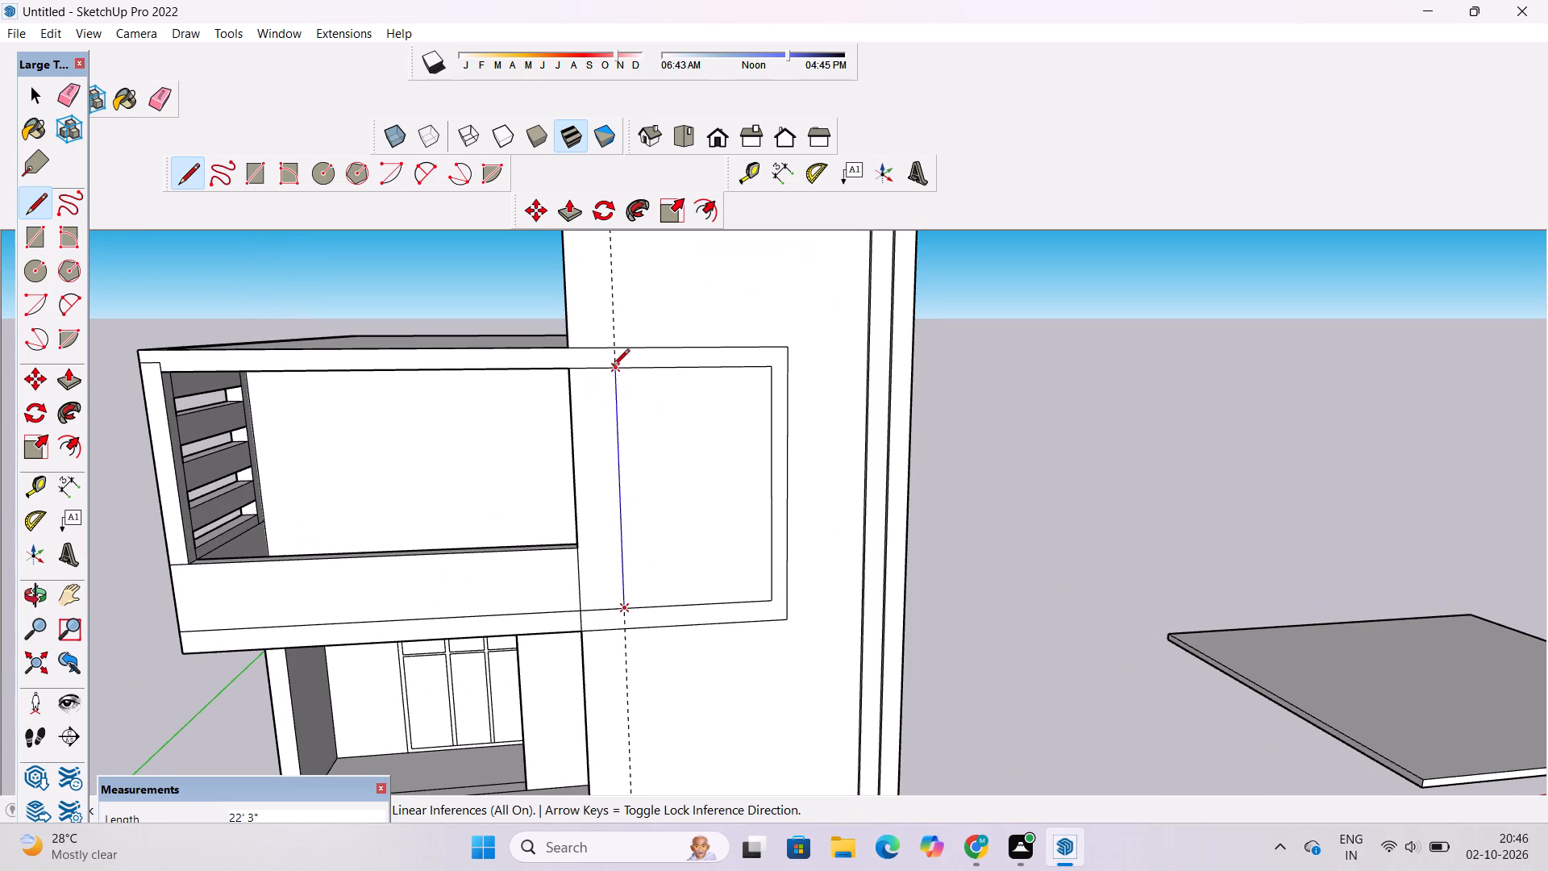
Draw an 11' vertical line along the guide from the frame's outer top edge to the raised strip at the wall's top.
{"action": "left_click", "coordinate": [612, 350]}
{"action": "scroll", "coordinate": [612, 350], "scroll_direction": "down", "scroll_amount": 9}
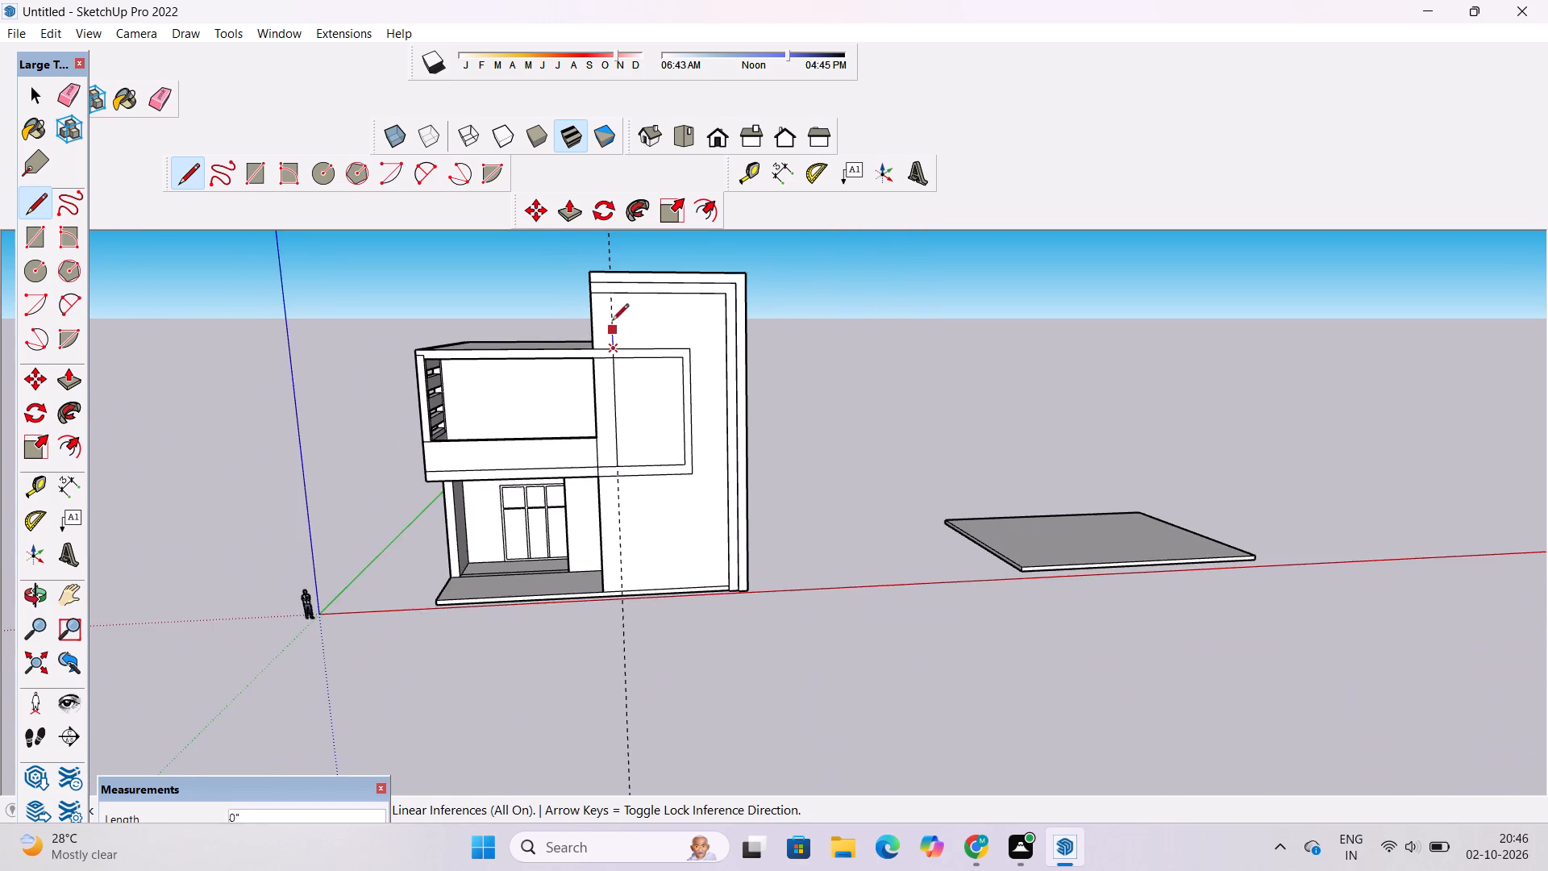
{"action": "scroll", "coordinate": [609, 286], "scroll_direction": "up", "scroll_amount": 16}
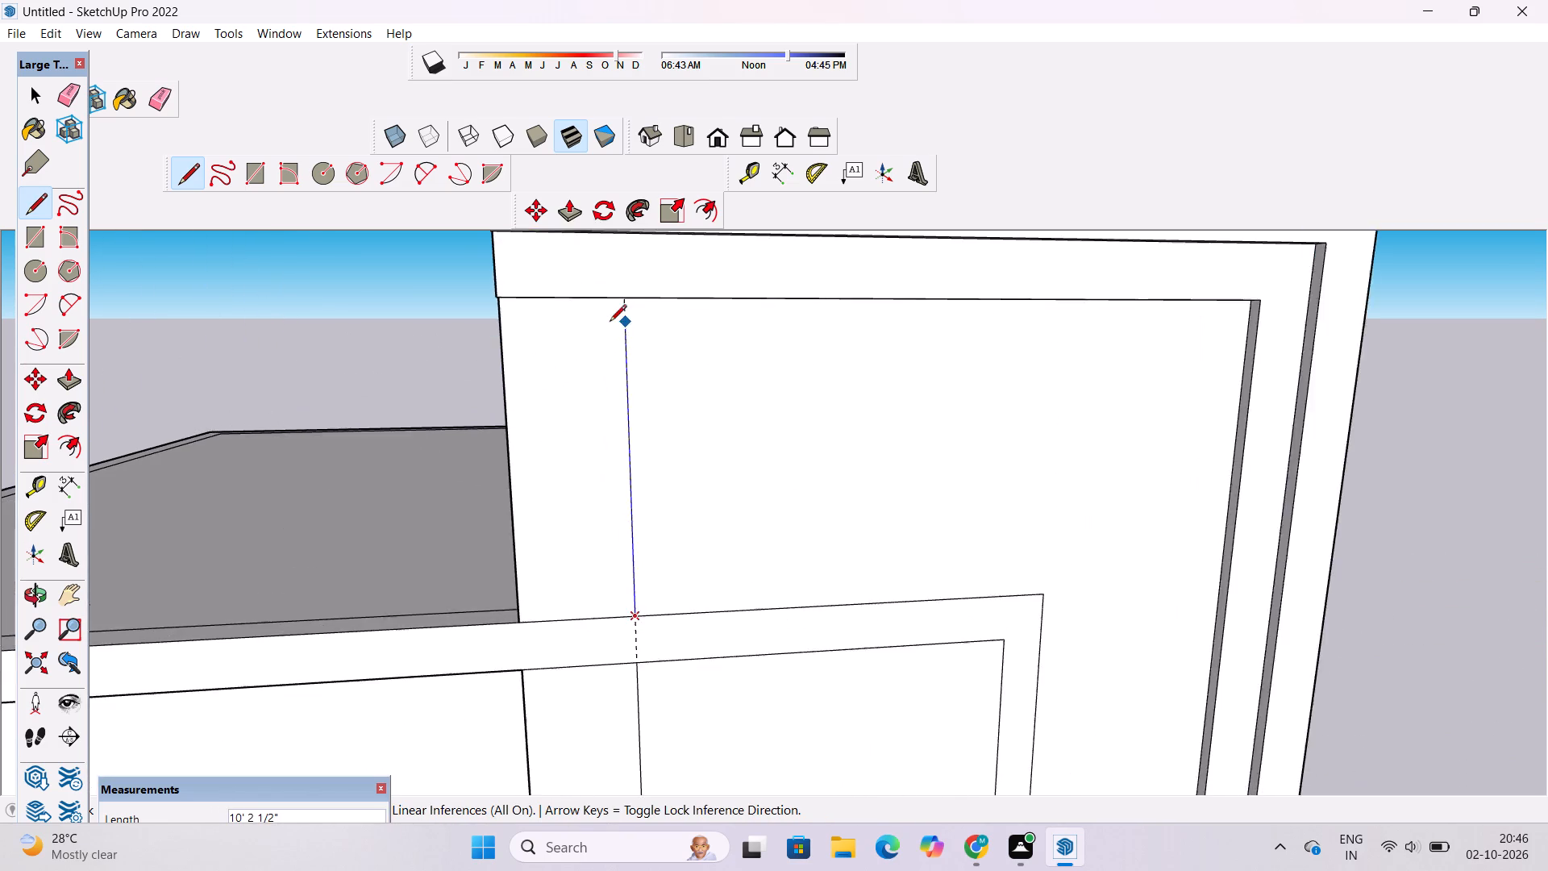
{"action": "scroll", "coordinate": [610, 323], "scroll_direction": "up", "scroll_amount": 13}
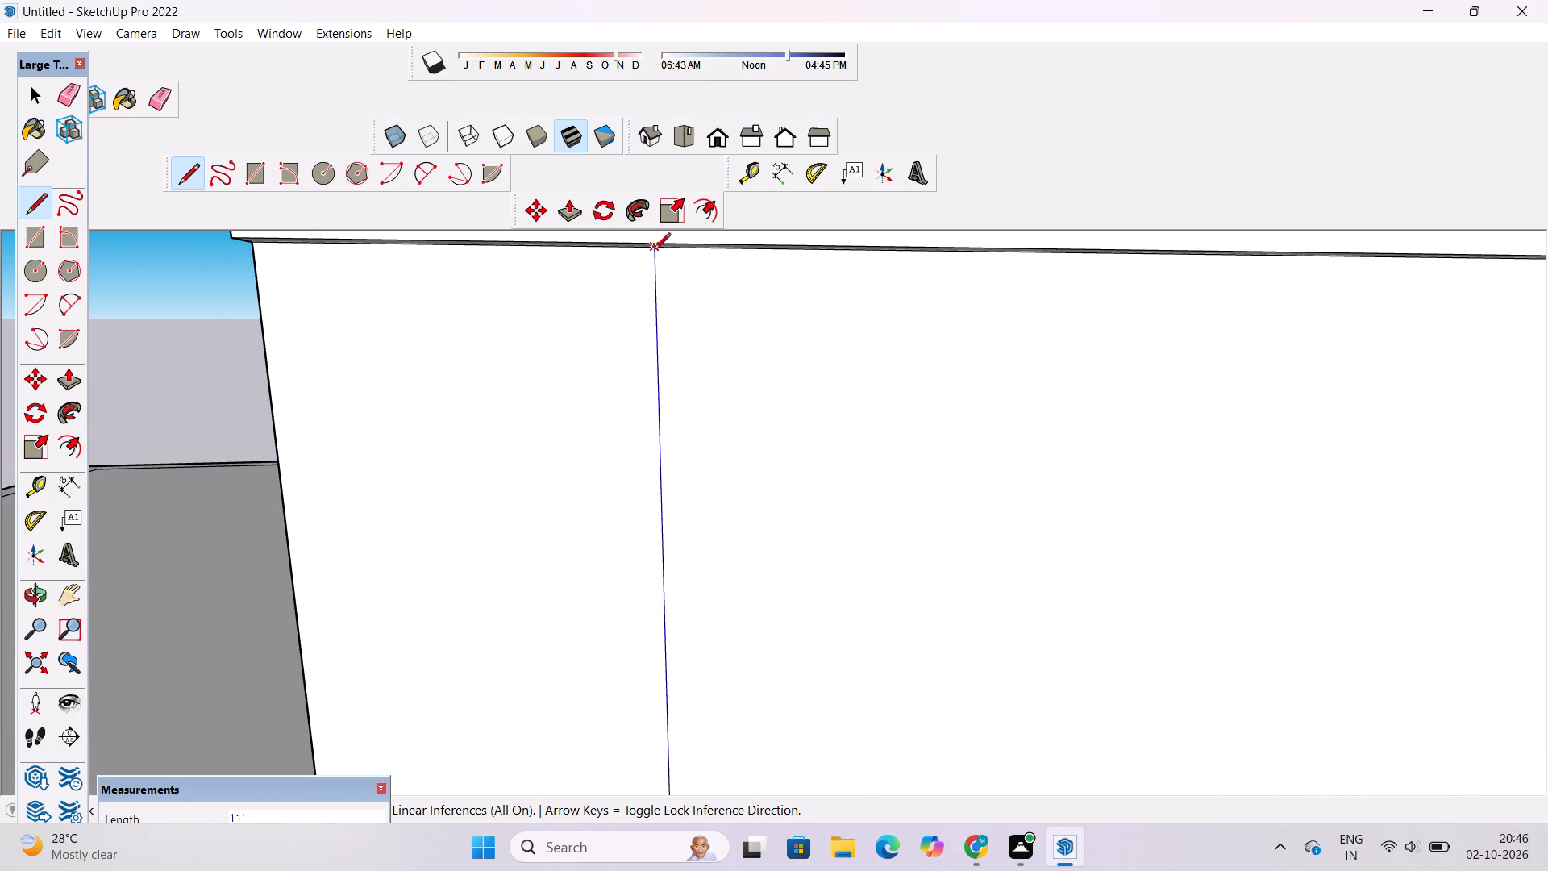
{"action": "left_click", "coordinate": [654, 251]}
{"action": "key", "text": "space"}
Erase the vertical guide running through the front wall.
{"action": "key", "text": "e"}
{"action": "scroll", "coordinate": [613, 290], "scroll_direction": "down", "scroll_amount": 12}
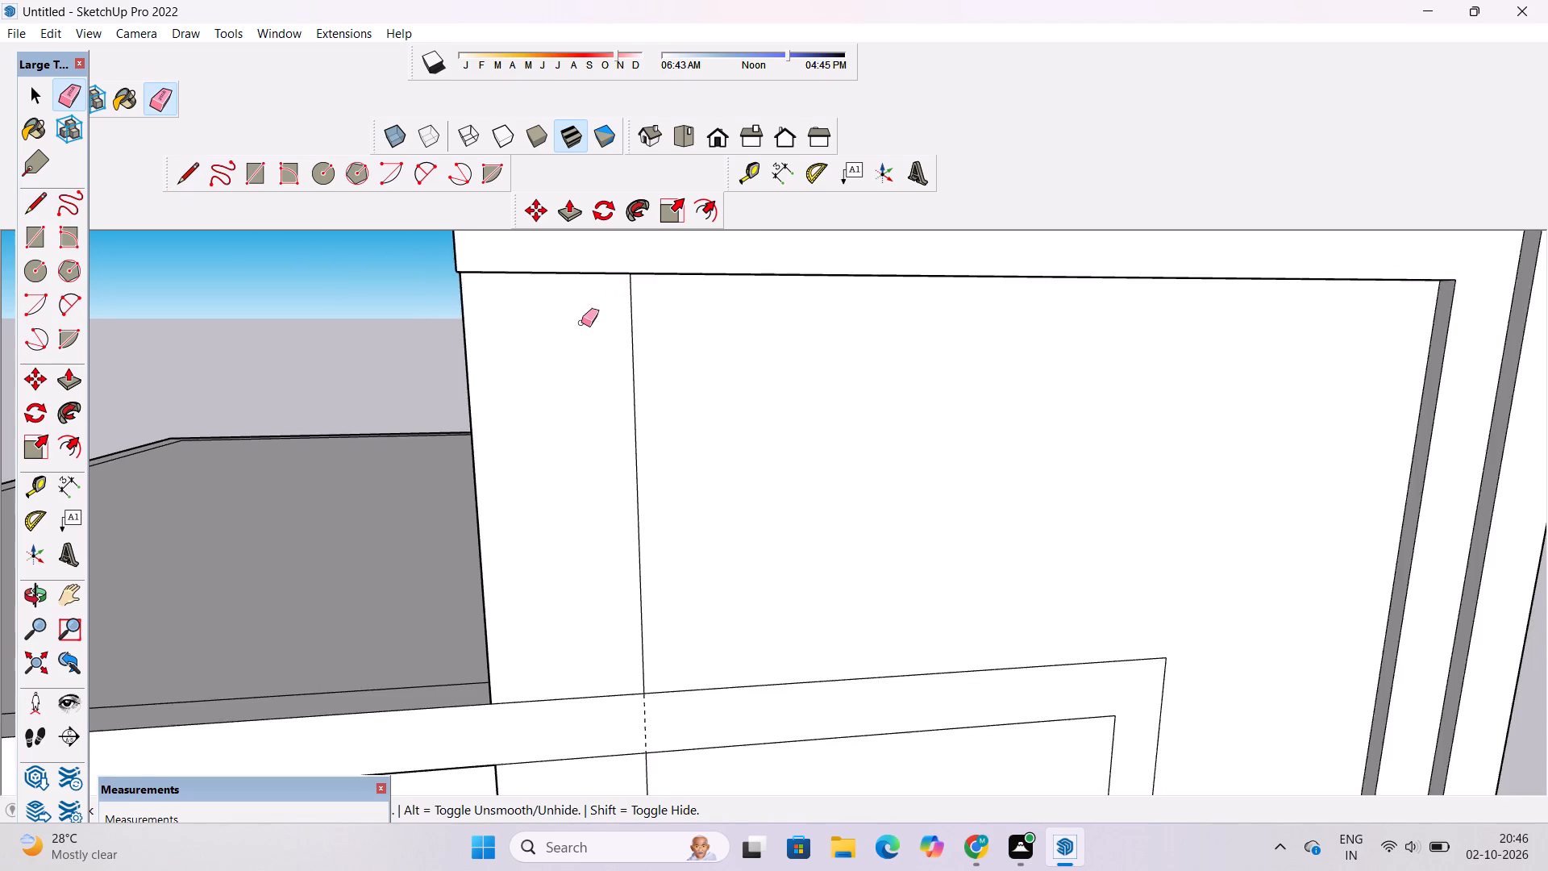
{"action": "scroll", "coordinate": [581, 323], "scroll_direction": "down", "scroll_amount": 20}
{"action": "scroll", "coordinate": [581, 323], "scroll_direction": "down", "scroll_amount": 3}
{"action": "left_click_drag", "start_coordinate": [574, 258], "coordinate": [585, 265]}
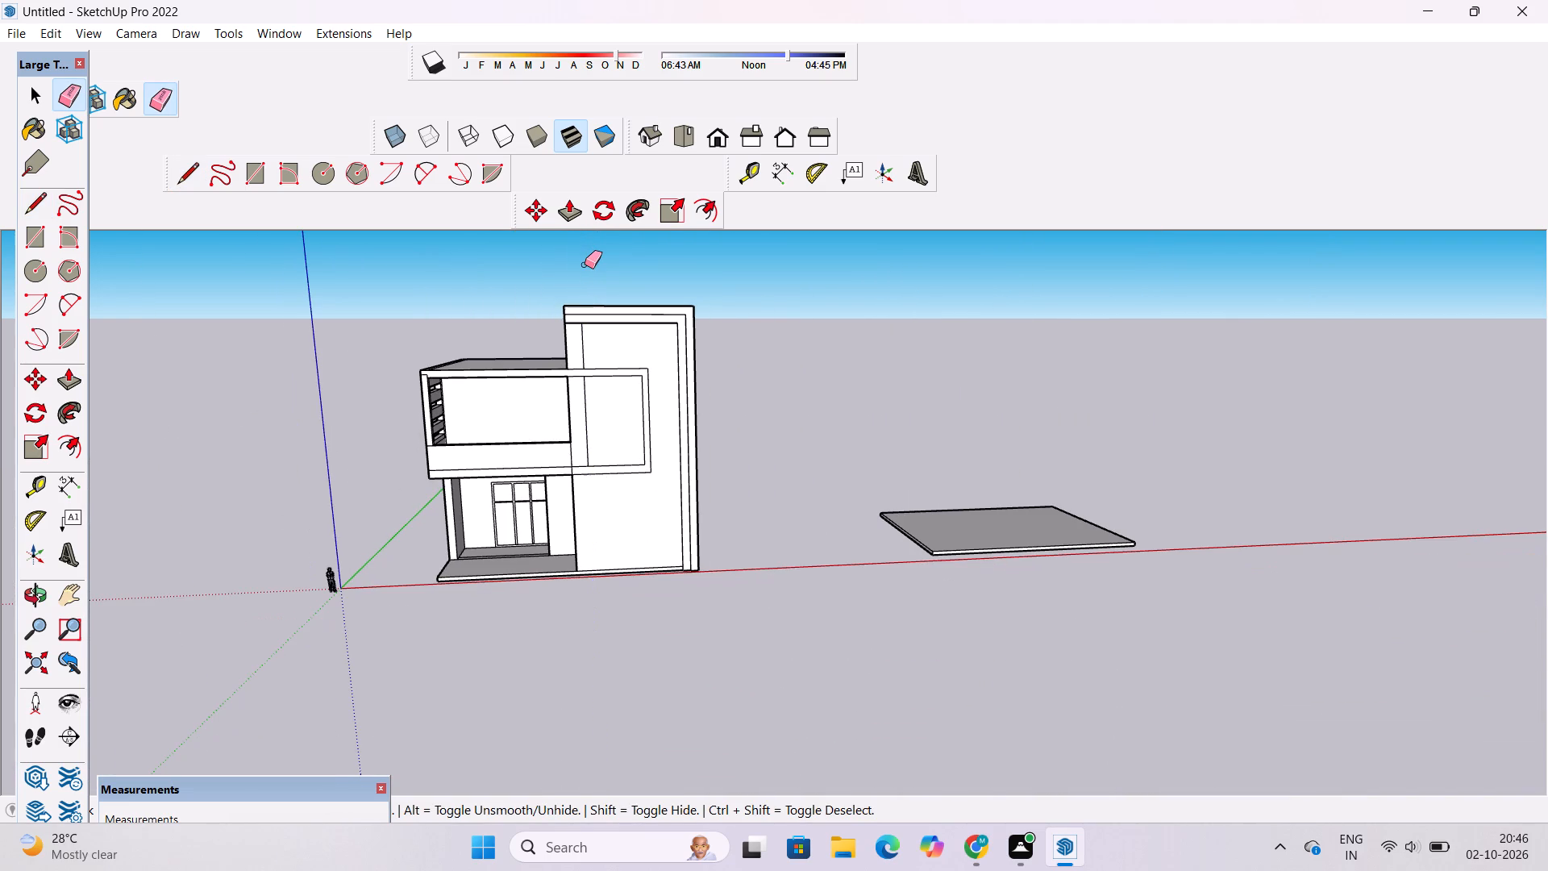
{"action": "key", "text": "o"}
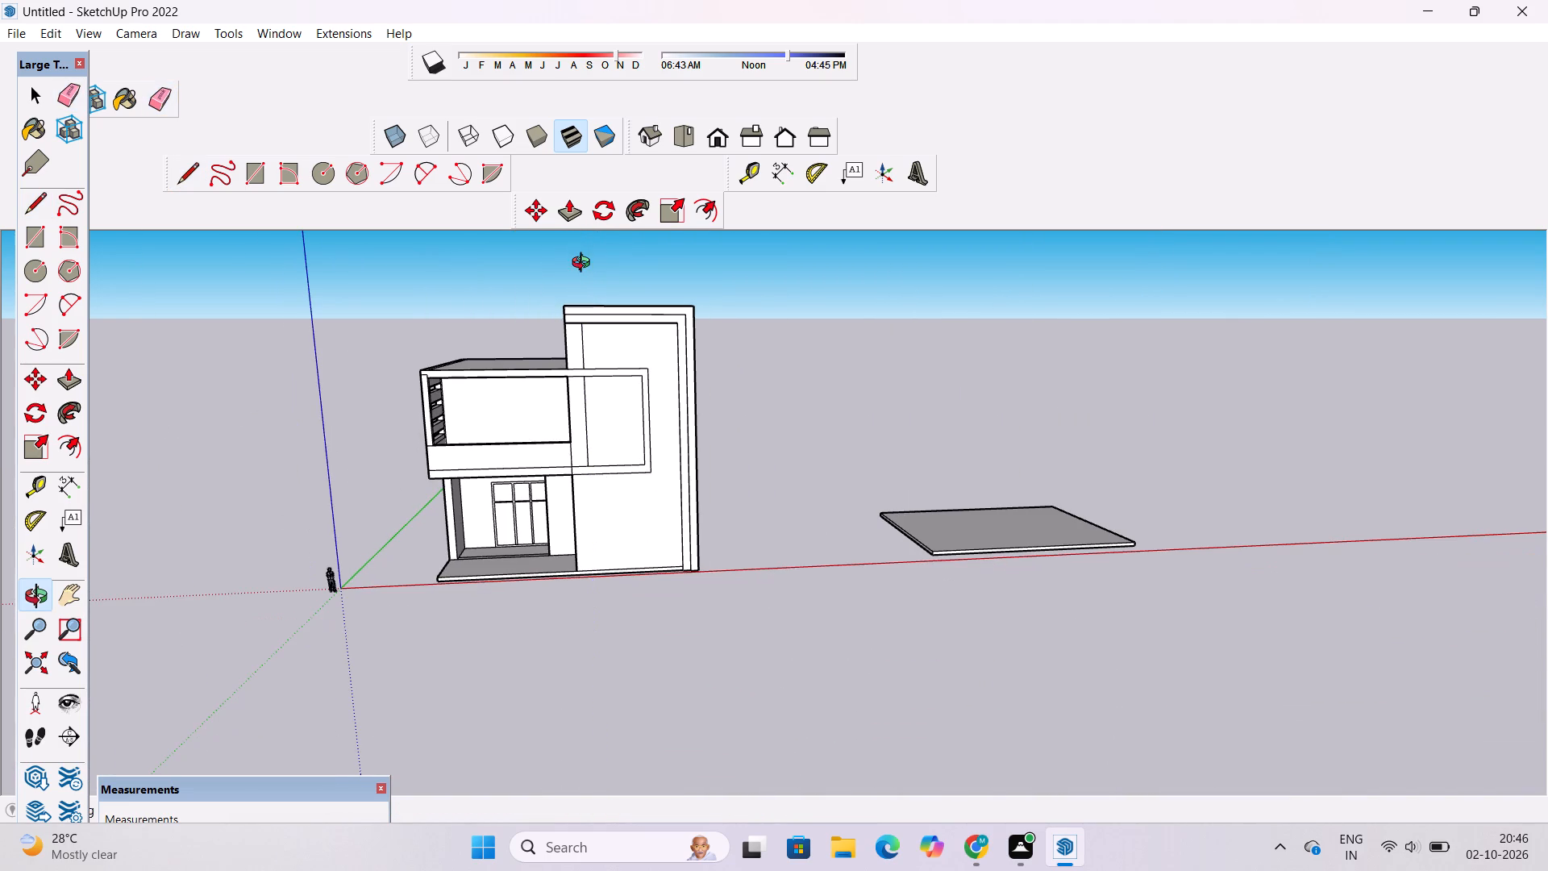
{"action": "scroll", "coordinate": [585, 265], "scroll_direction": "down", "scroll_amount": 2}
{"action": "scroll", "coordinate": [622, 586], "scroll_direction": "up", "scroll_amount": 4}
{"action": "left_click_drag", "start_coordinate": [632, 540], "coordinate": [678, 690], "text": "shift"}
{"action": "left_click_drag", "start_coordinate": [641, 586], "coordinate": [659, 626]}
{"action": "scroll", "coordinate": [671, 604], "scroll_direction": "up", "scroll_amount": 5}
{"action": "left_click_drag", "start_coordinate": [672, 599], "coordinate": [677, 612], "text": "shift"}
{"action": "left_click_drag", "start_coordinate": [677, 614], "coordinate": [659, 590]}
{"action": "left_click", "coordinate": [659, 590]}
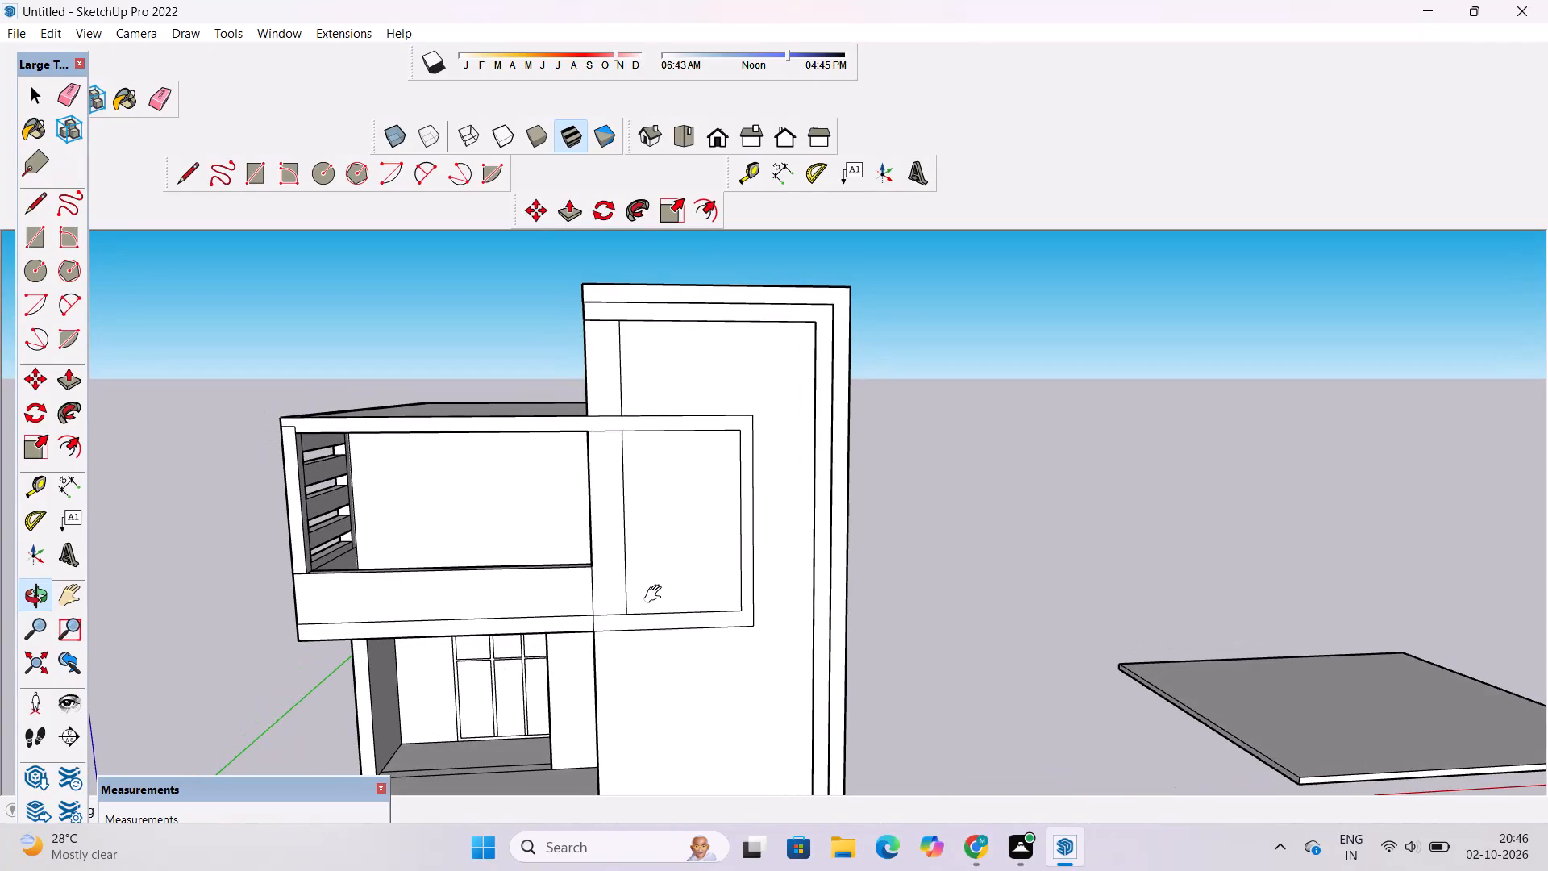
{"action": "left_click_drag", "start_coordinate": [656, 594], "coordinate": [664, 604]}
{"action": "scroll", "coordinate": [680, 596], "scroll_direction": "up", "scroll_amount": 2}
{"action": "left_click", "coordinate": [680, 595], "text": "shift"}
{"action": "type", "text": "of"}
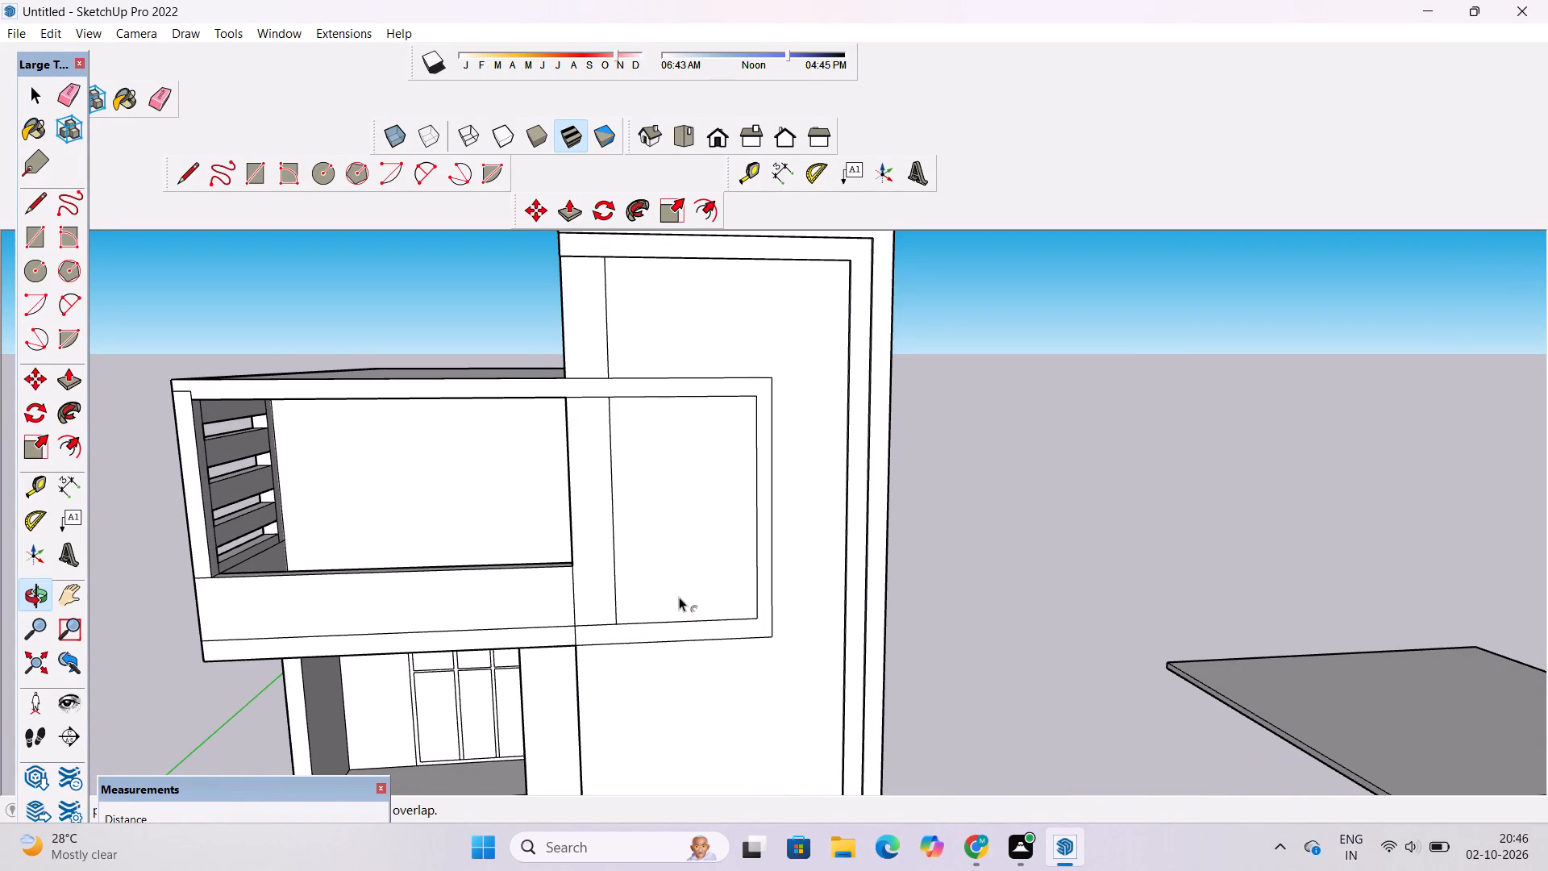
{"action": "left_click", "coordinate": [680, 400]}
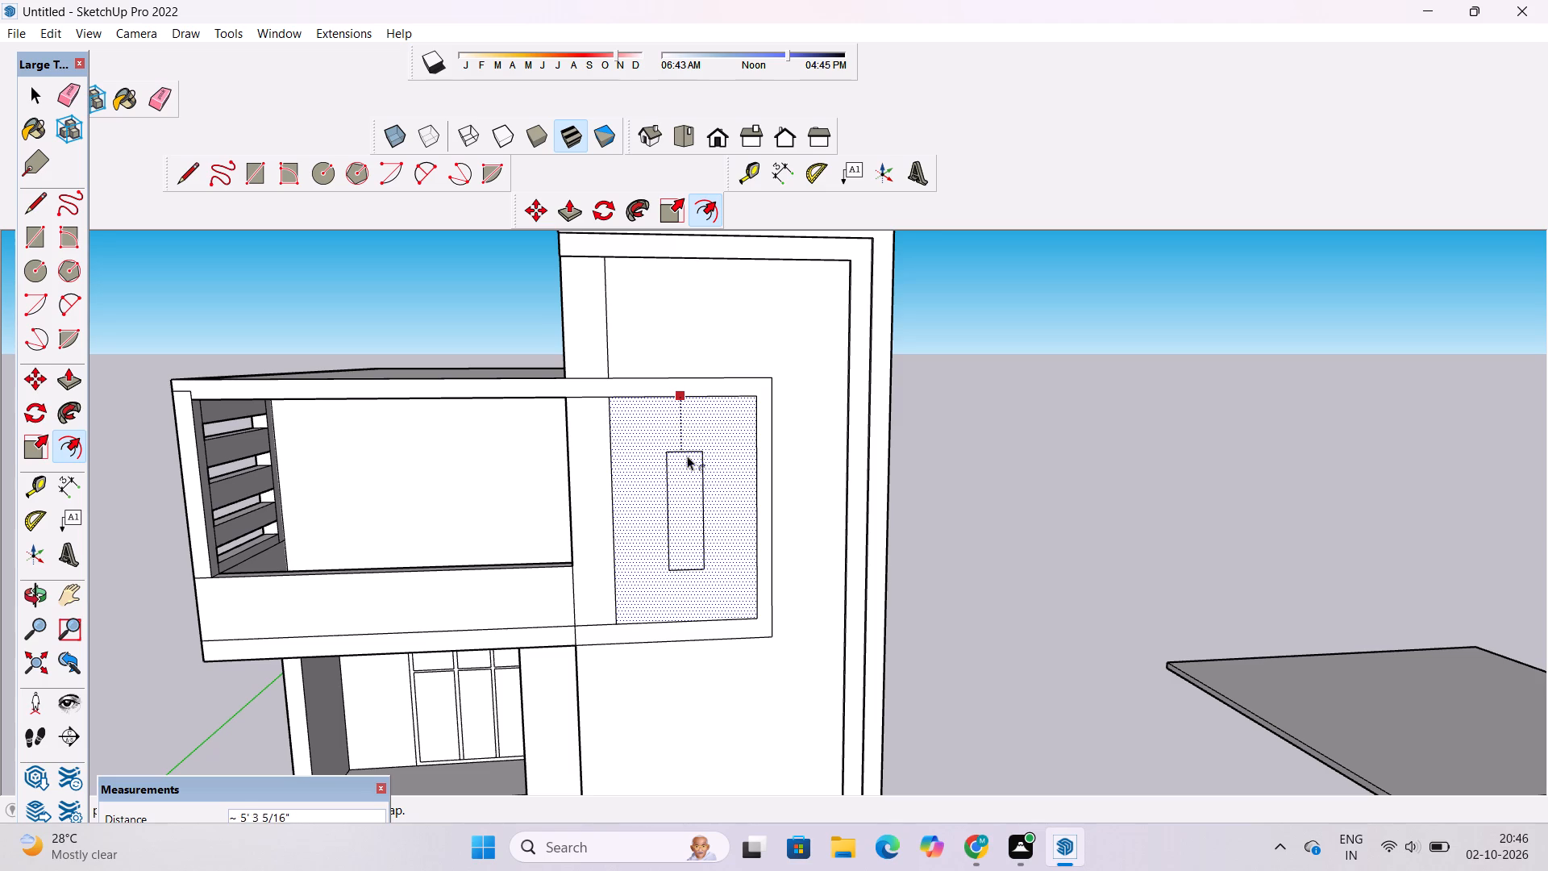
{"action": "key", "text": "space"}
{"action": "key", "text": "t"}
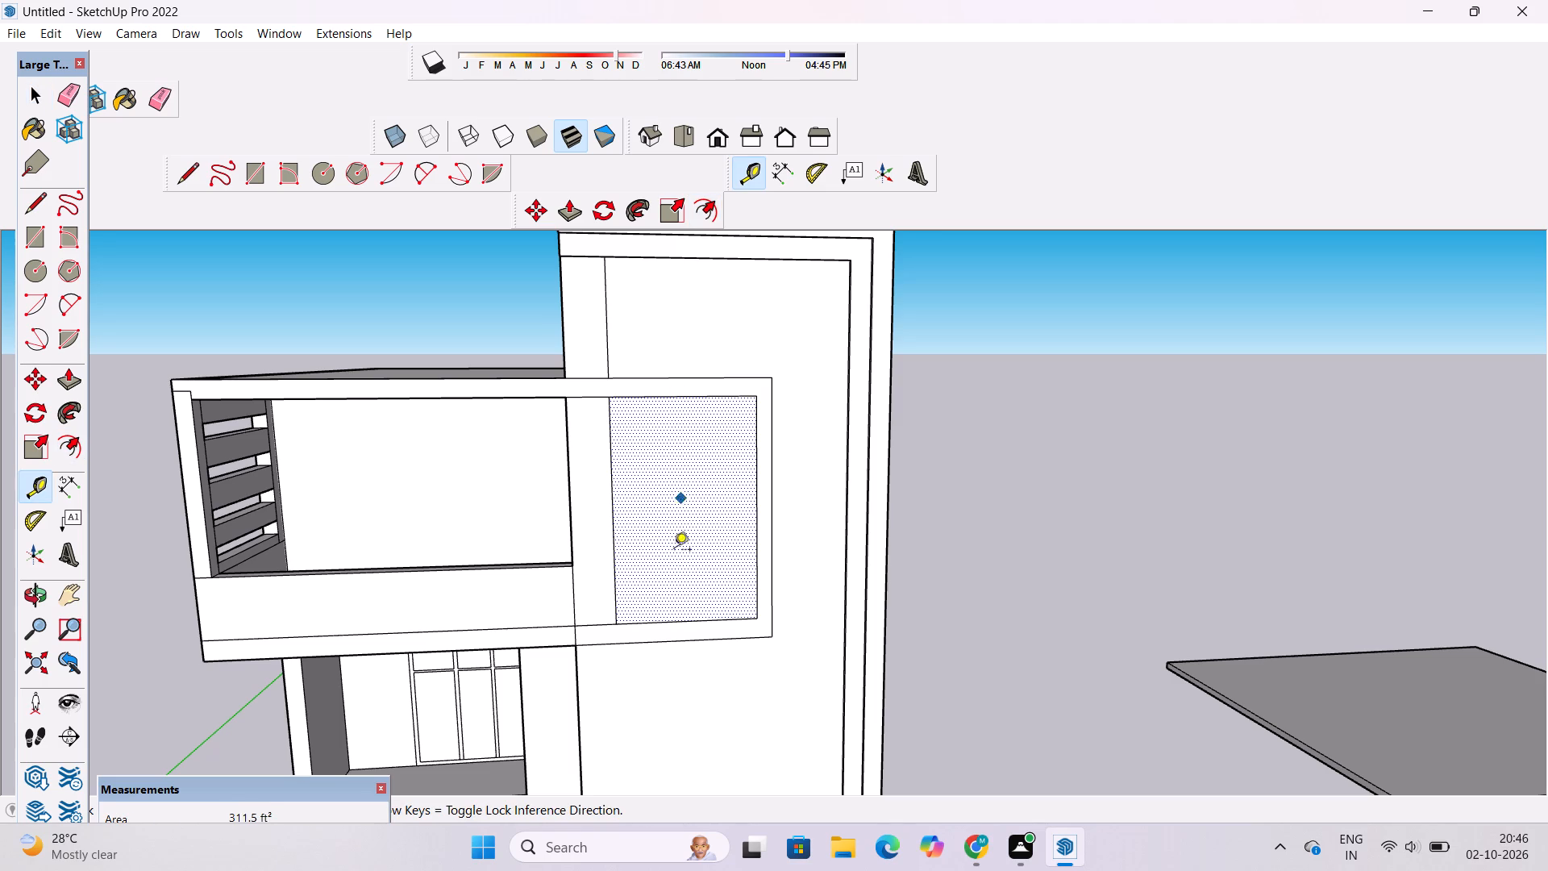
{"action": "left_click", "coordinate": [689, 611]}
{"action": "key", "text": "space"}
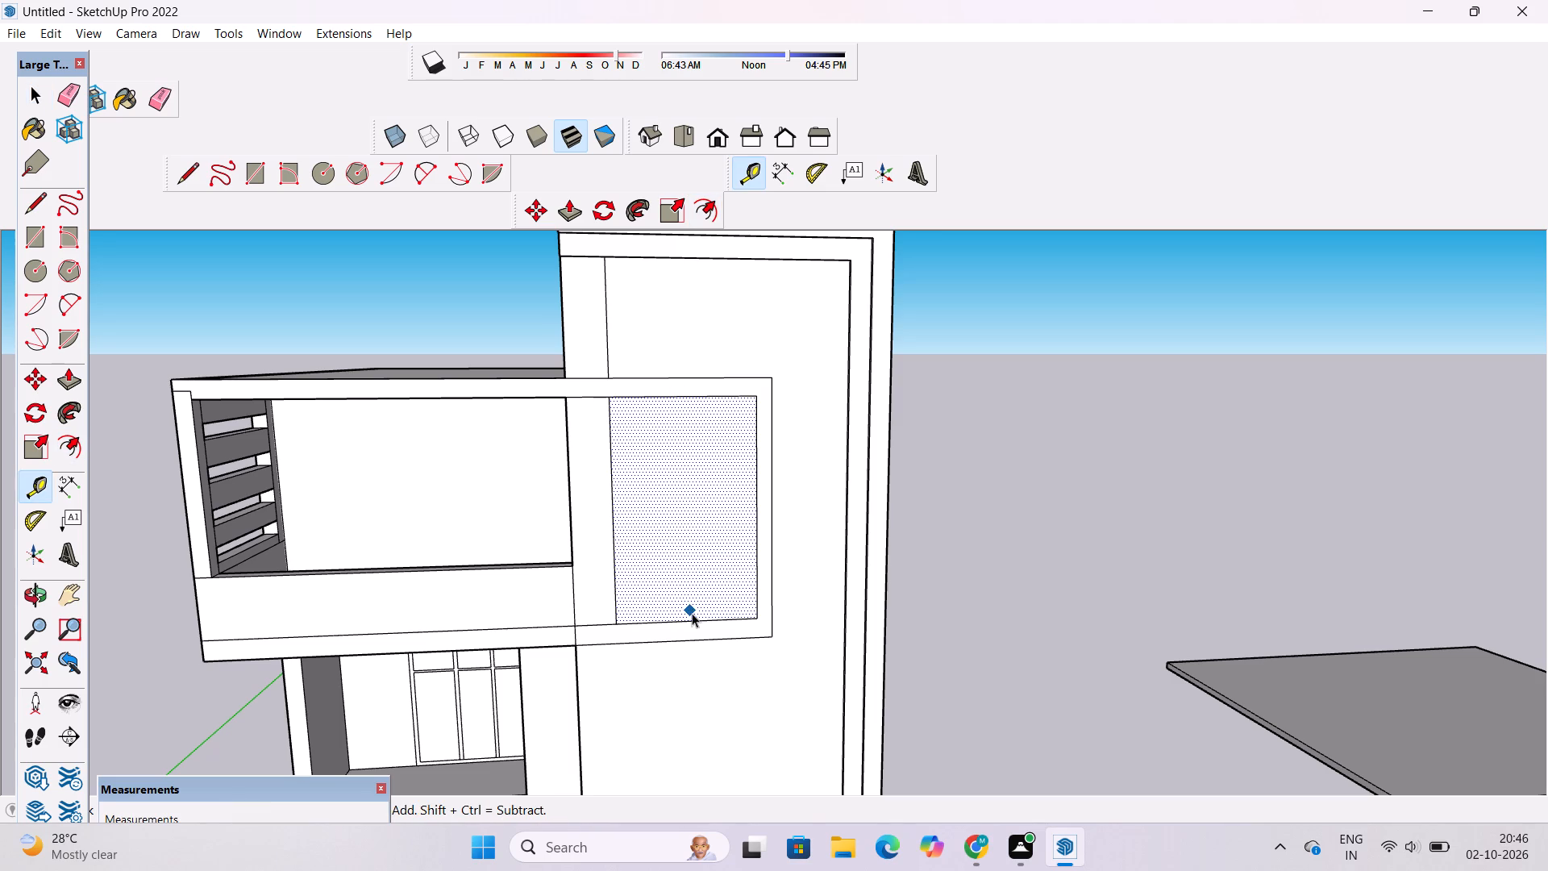
Place a horizontal guide 8.5' above the bottom edge of the wall panel inside the frame outline.
{"action": "type", "text": "t"}
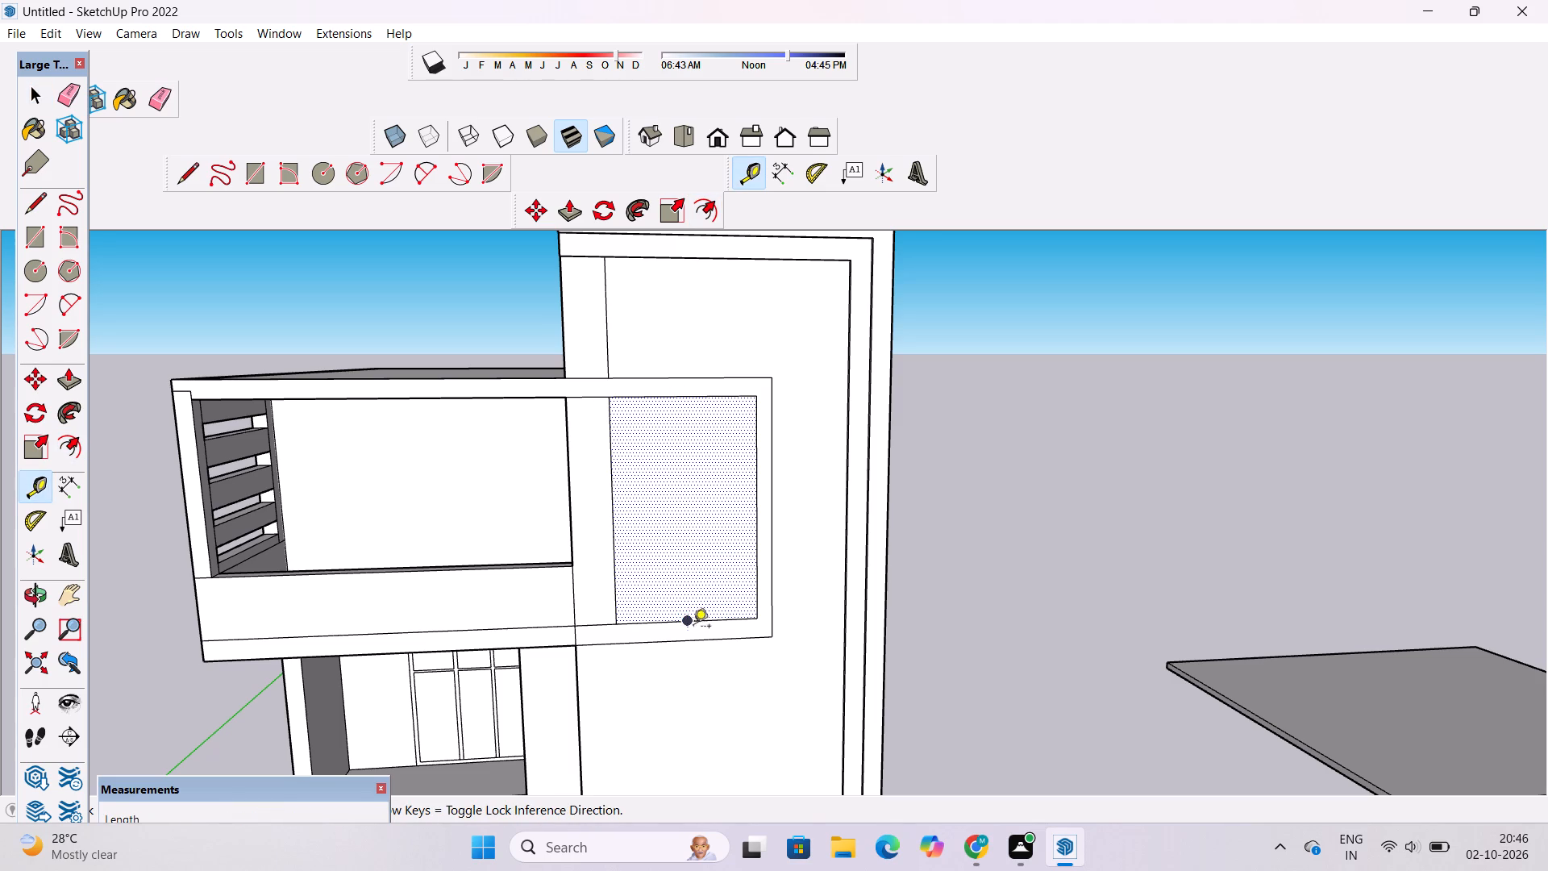
{"action": "left_click", "coordinate": [689, 622]}
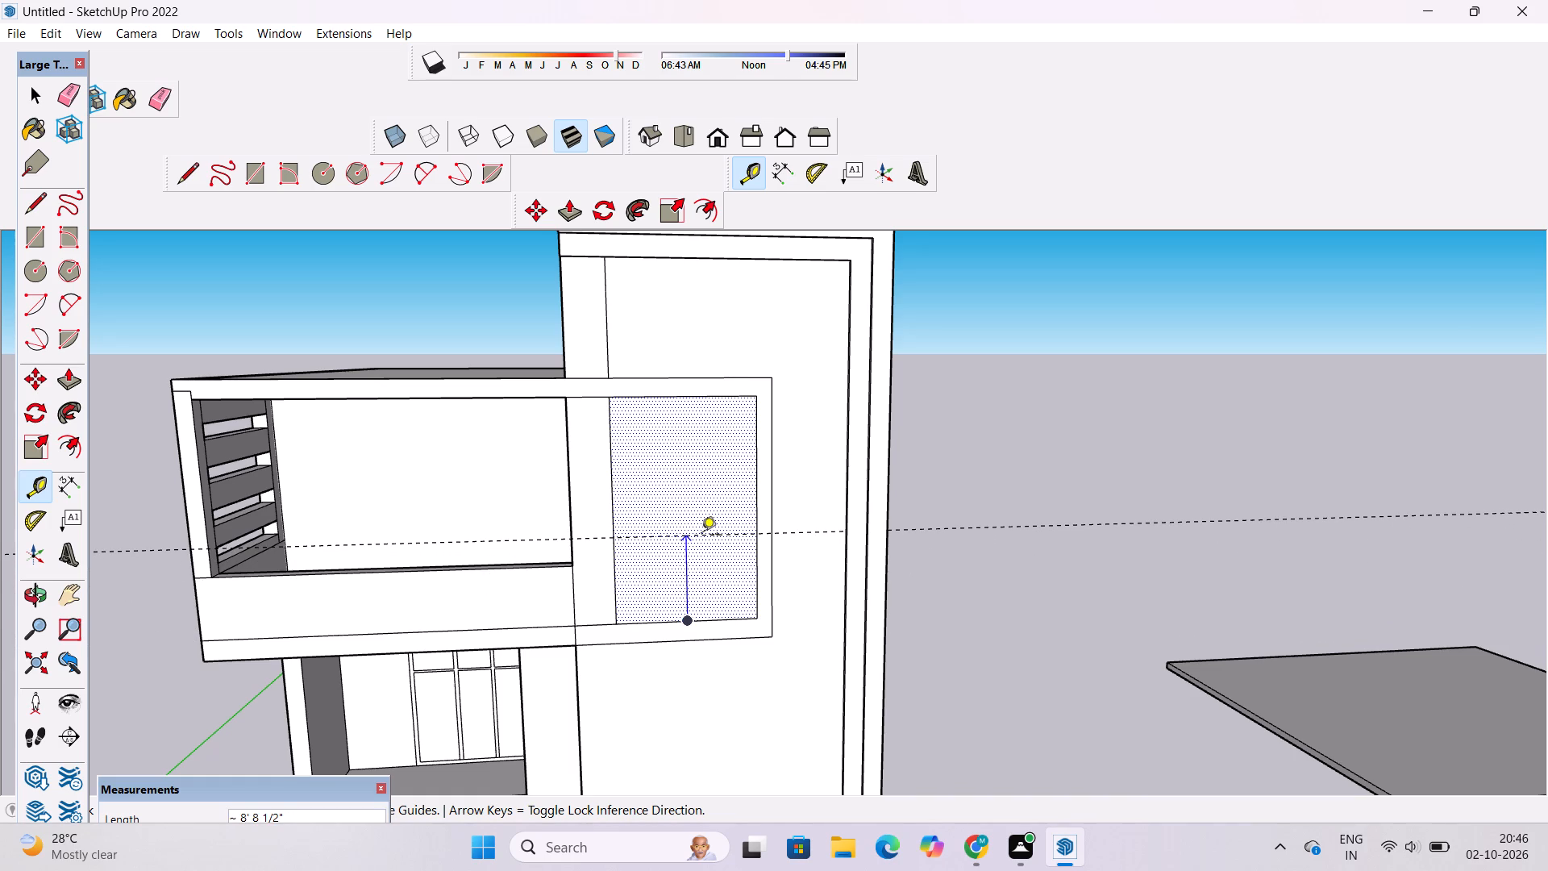
{"action": "type", "text": "8.5'"}
{"action": "key", "text": "Return"}
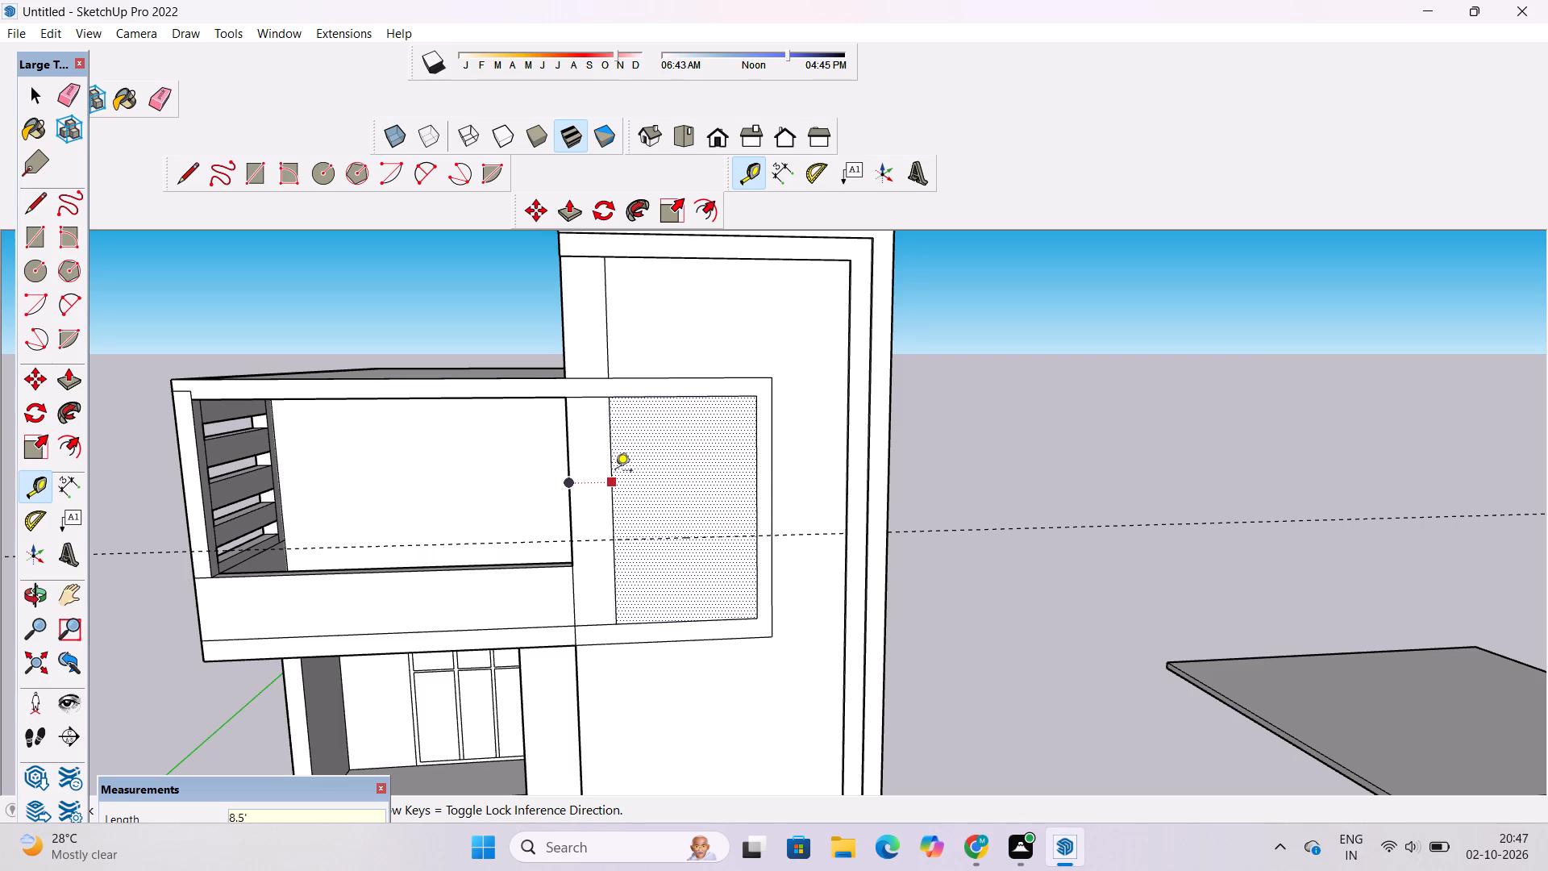
Place vertical guides 2' in from both side edges of the wall panel inside the frame outline.
{"action": "left_click", "coordinate": [610, 483]}
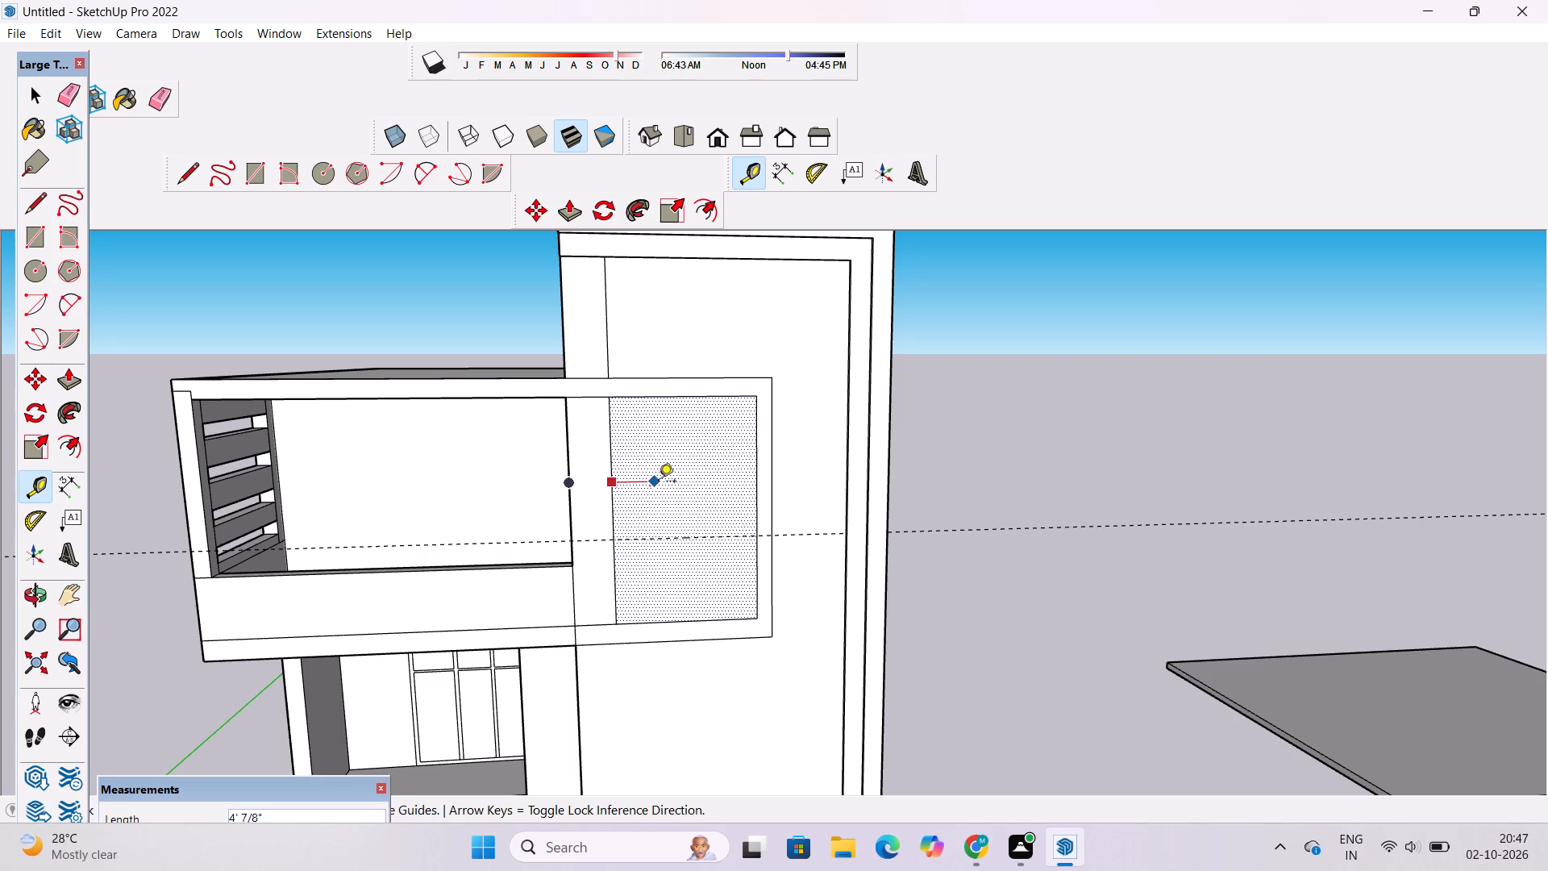
{"action": "key", "text": "space"}
{"action": "key", "text": "t"}
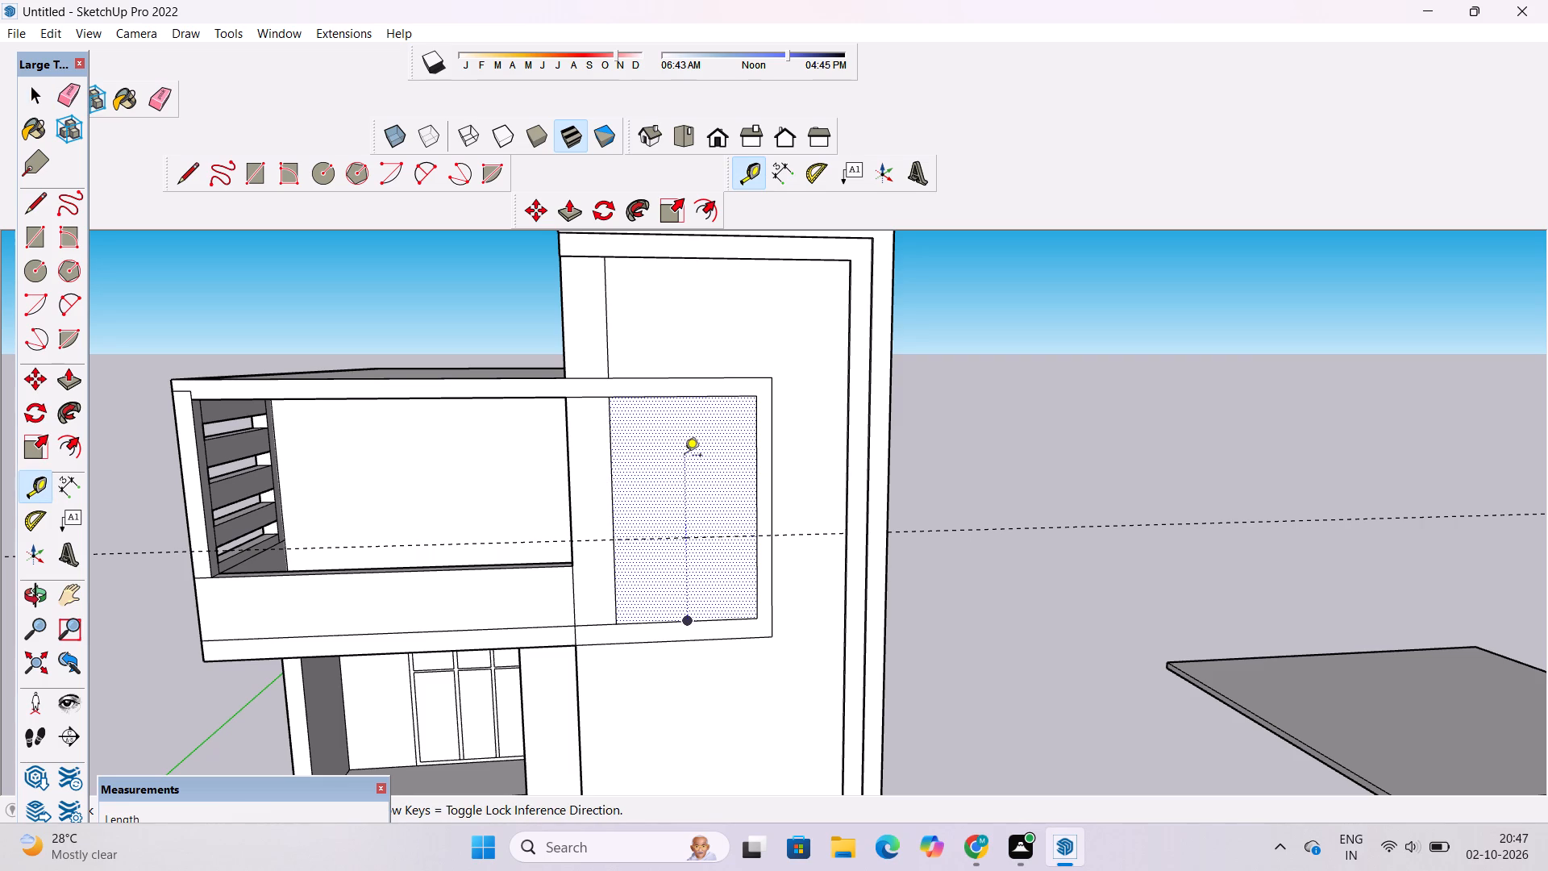
{"action": "left_click", "coordinate": [610, 465]}
{"action": "scroll", "coordinate": [666, 465], "scroll_direction": "up", "scroll_amount": 3}
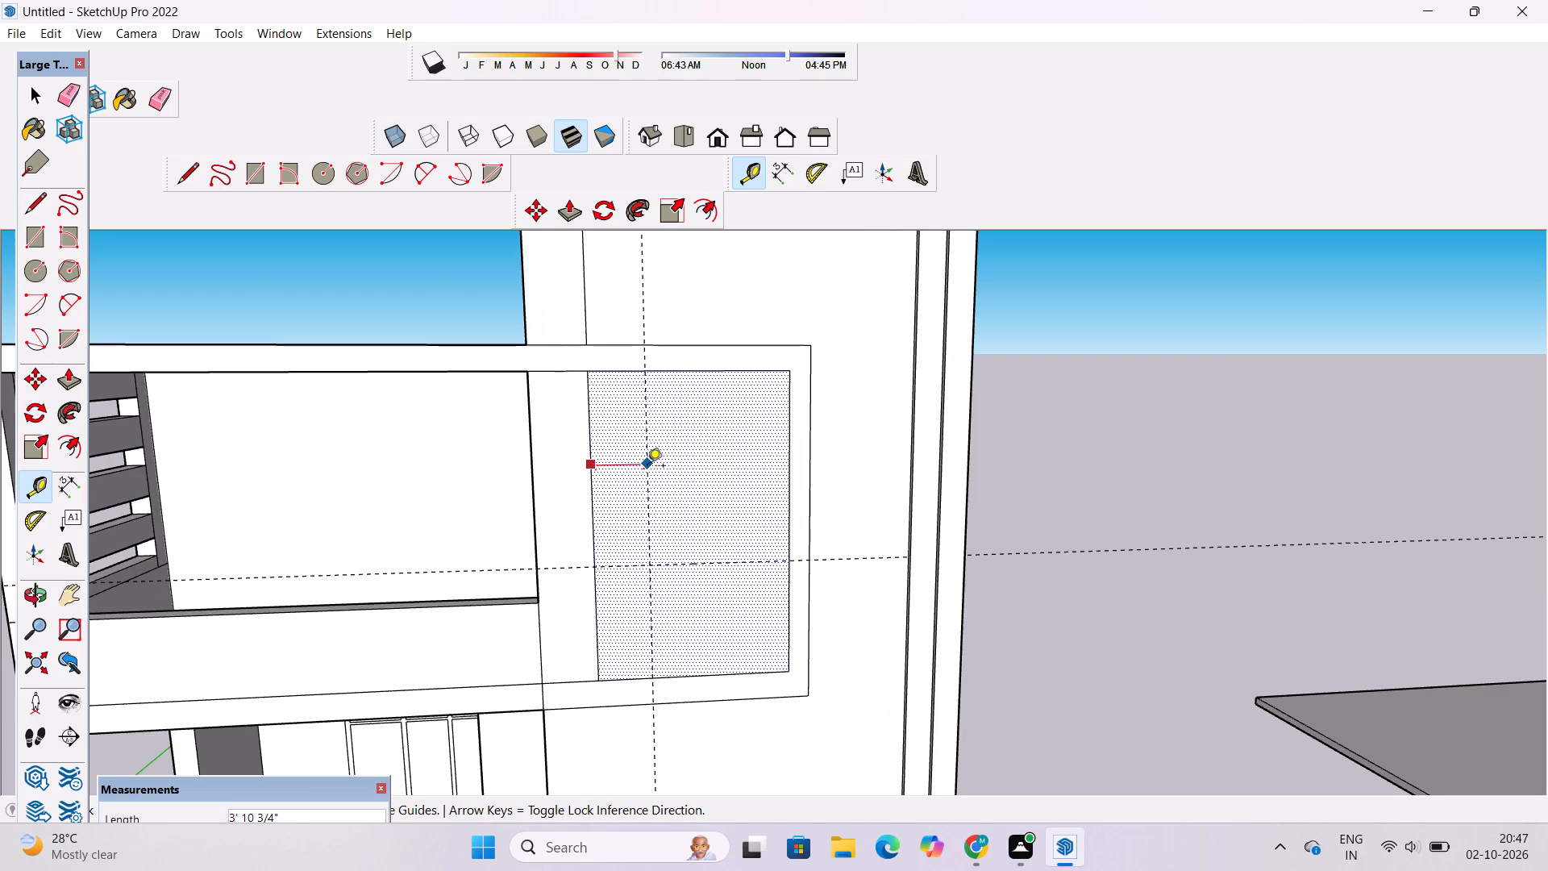
{"action": "scroll", "coordinate": [647, 467], "scroll_direction": "down", "scroll_amount": 4}
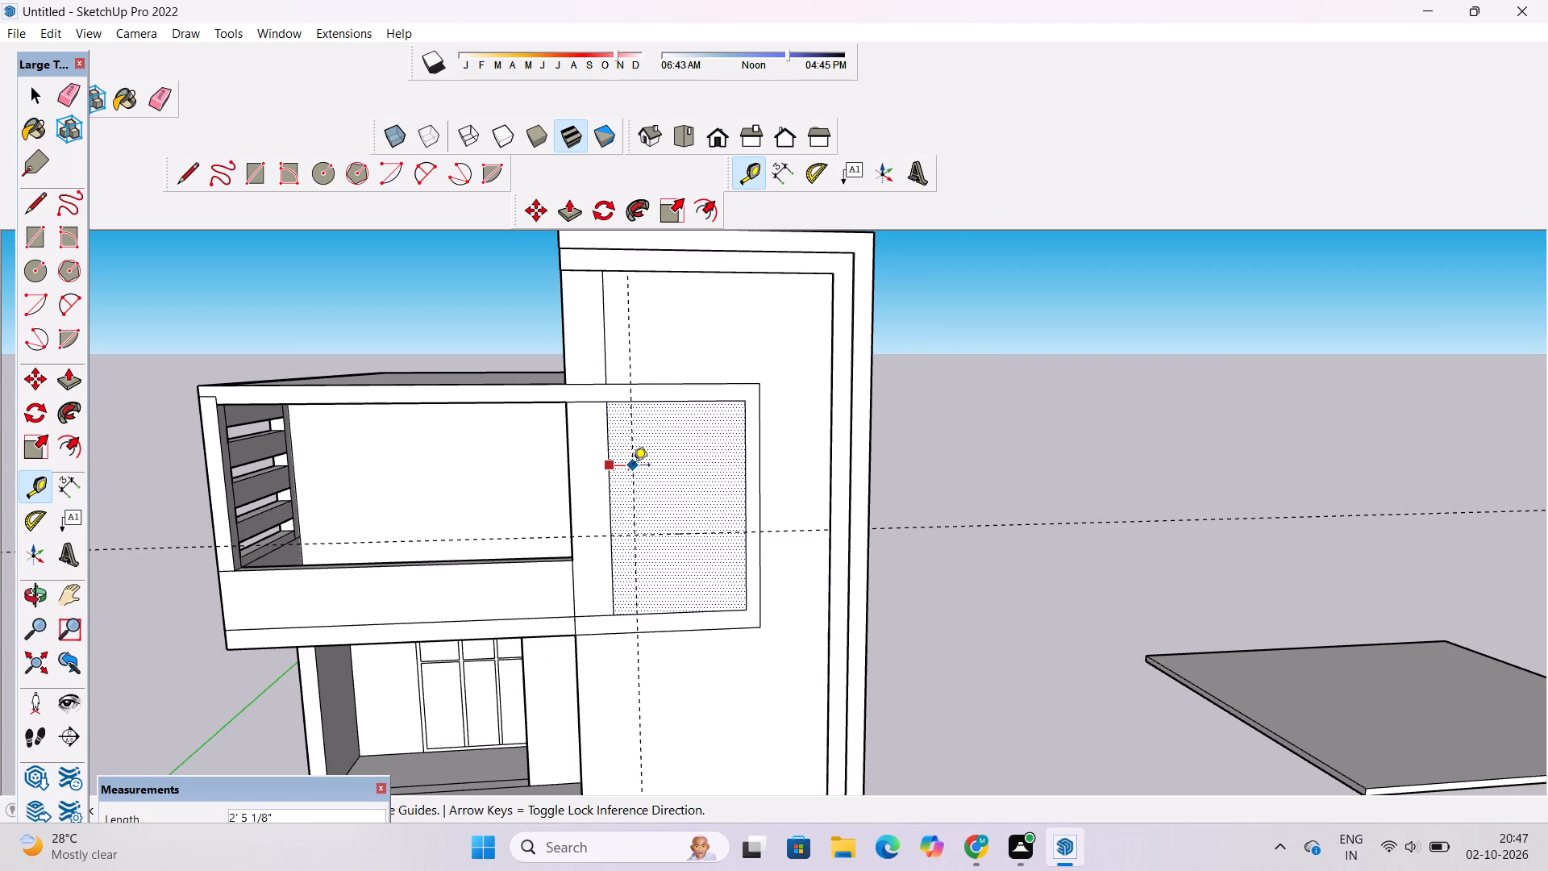
{"action": "type", "text": "2'"}
{"action": "key", "text": "Return"}
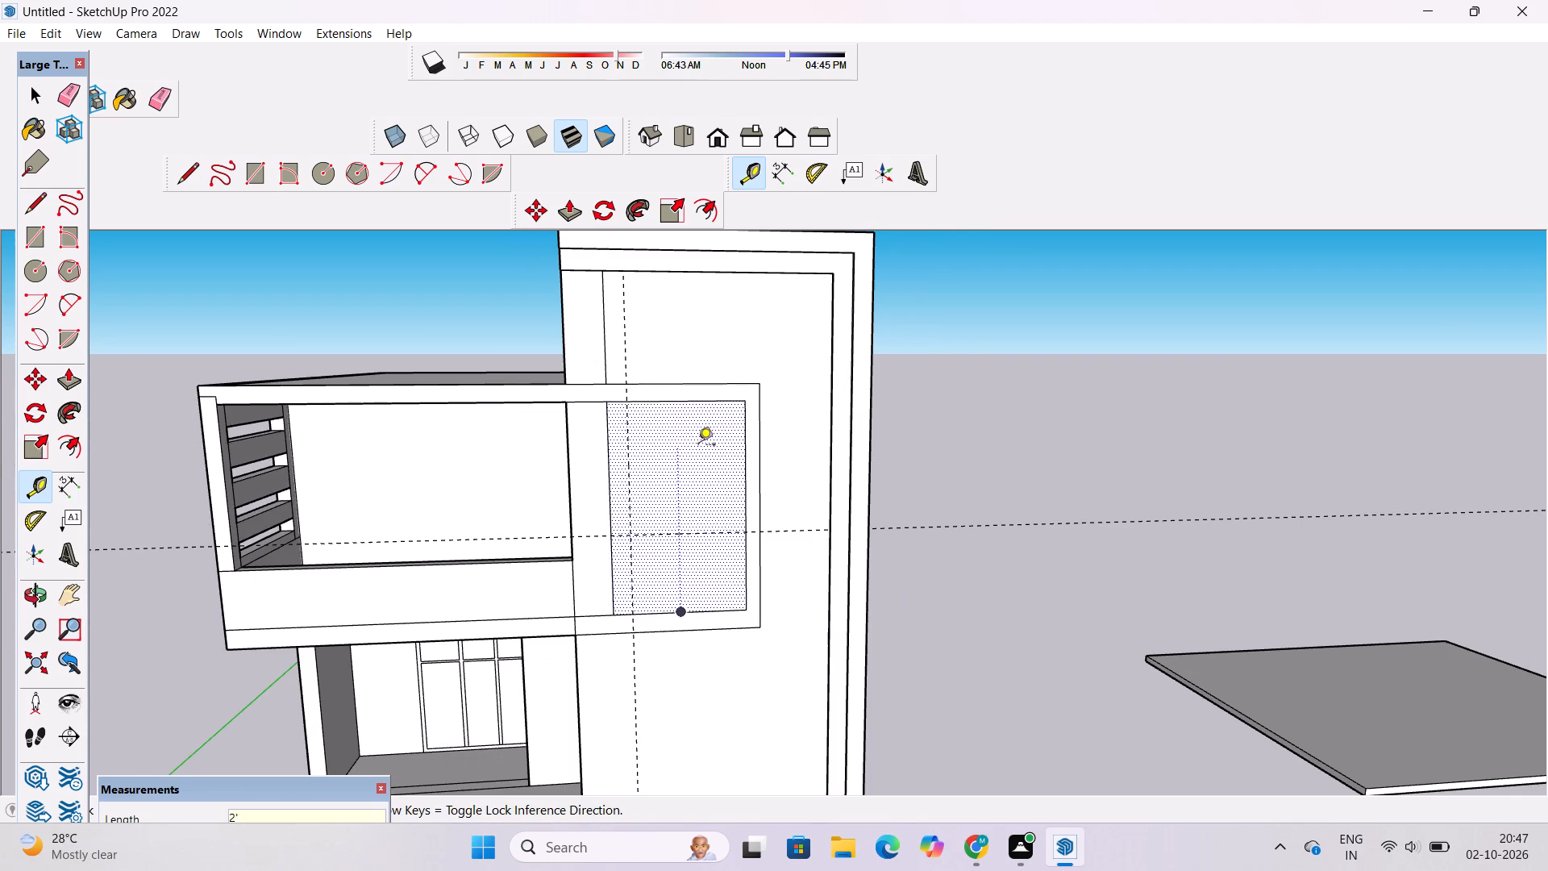
{"action": "left_click", "coordinate": [747, 445]}
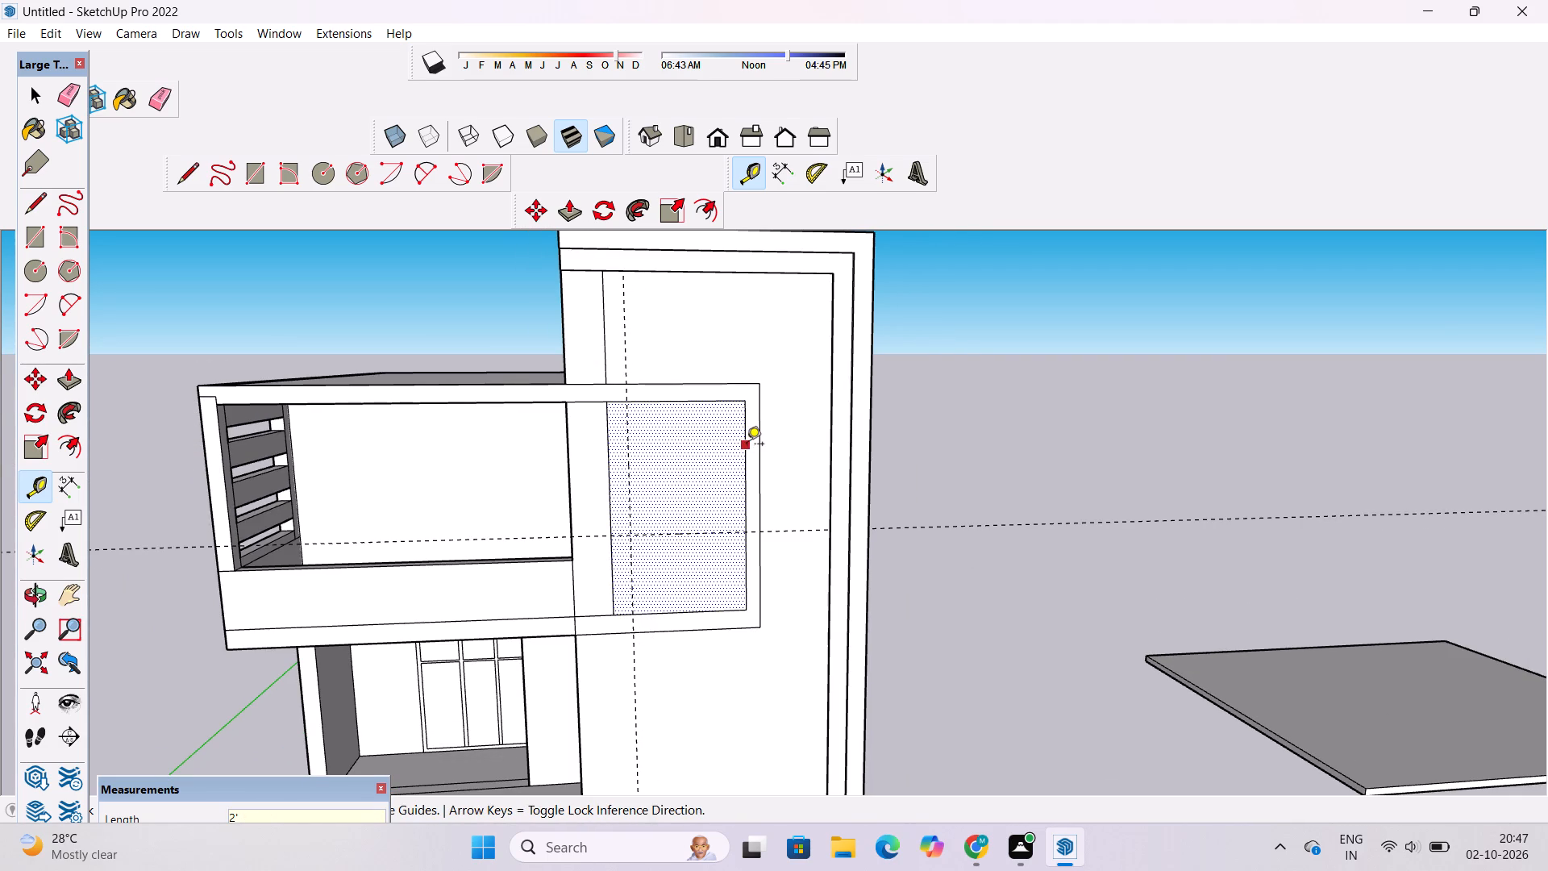
{"action": "type", "text": "2'"}
{"action": "key", "text": "Return"}
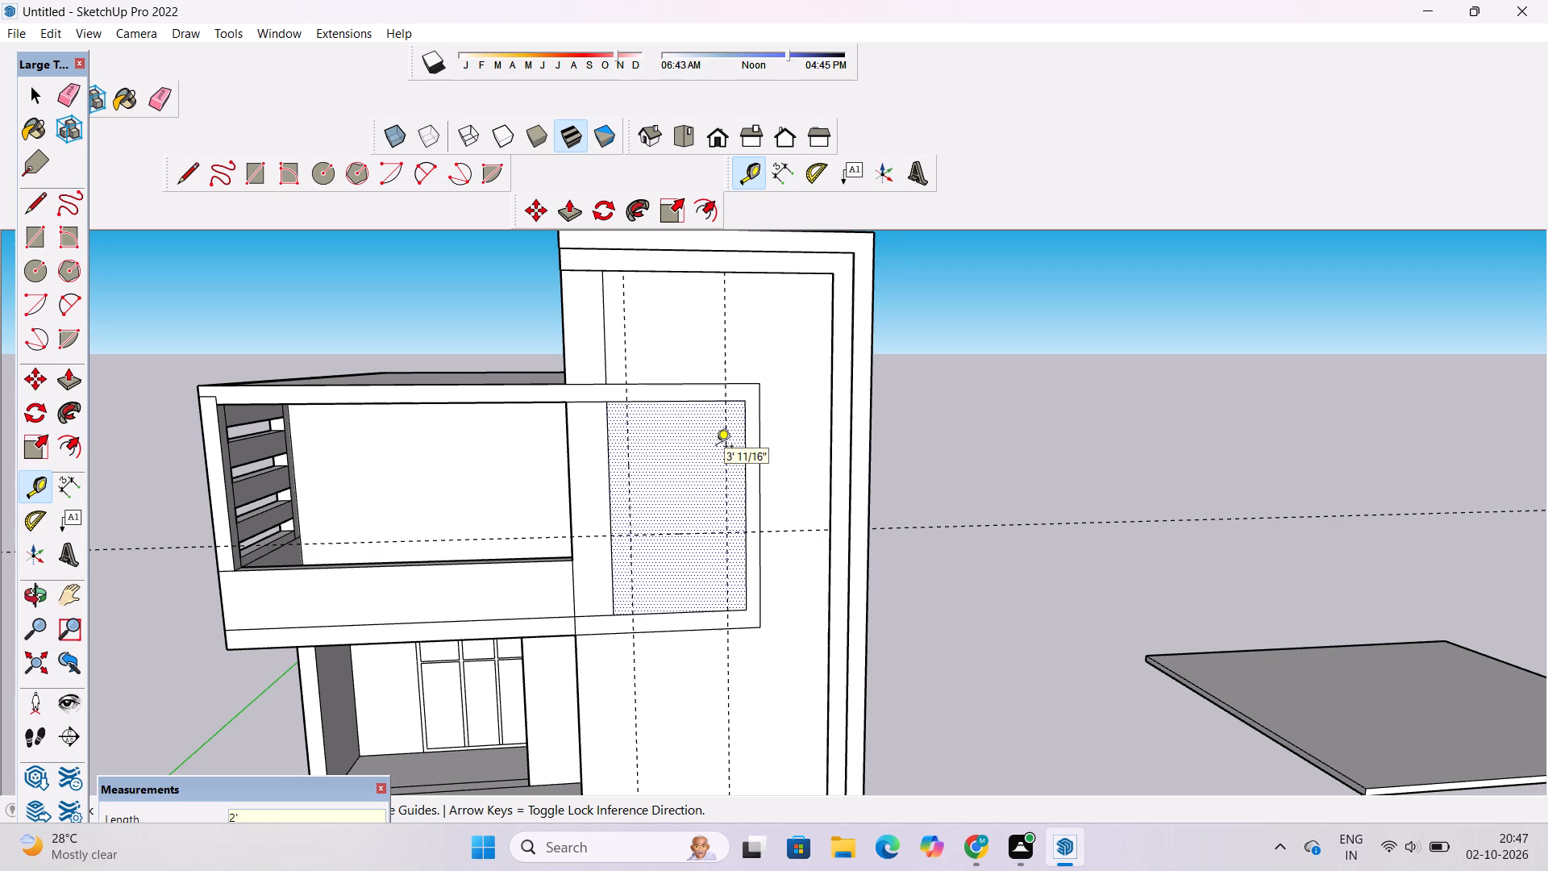
Place a horizontal guide 3' below the top edge of the wall panel inside the frame outline.
{"action": "left_click", "coordinate": [681, 399]}
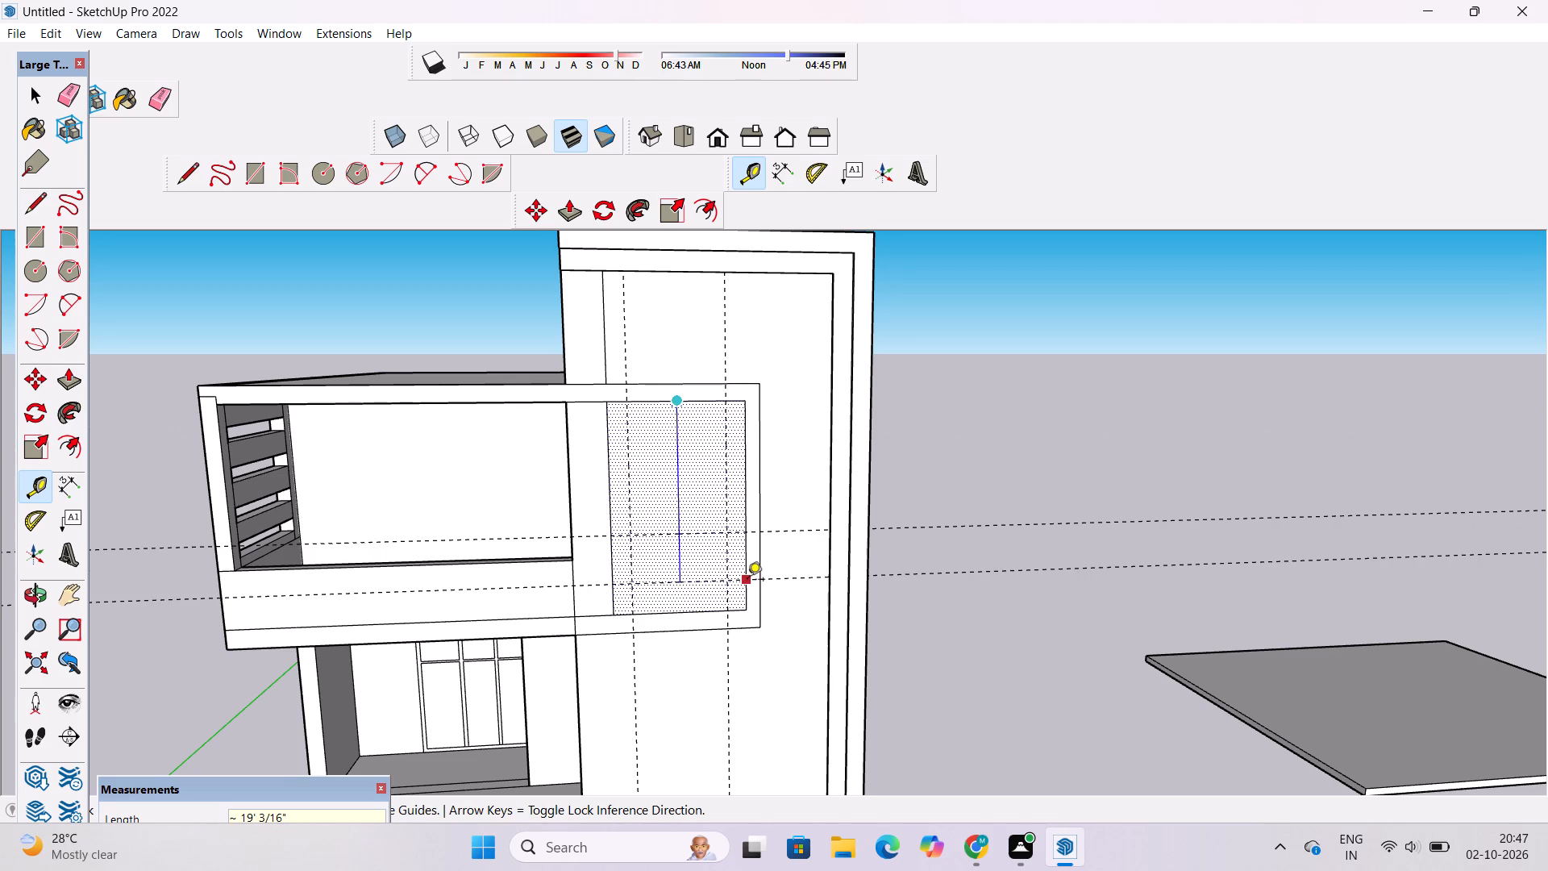
{"action": "type", "text": "3'"}
{"action": "key", "text": "Return"}
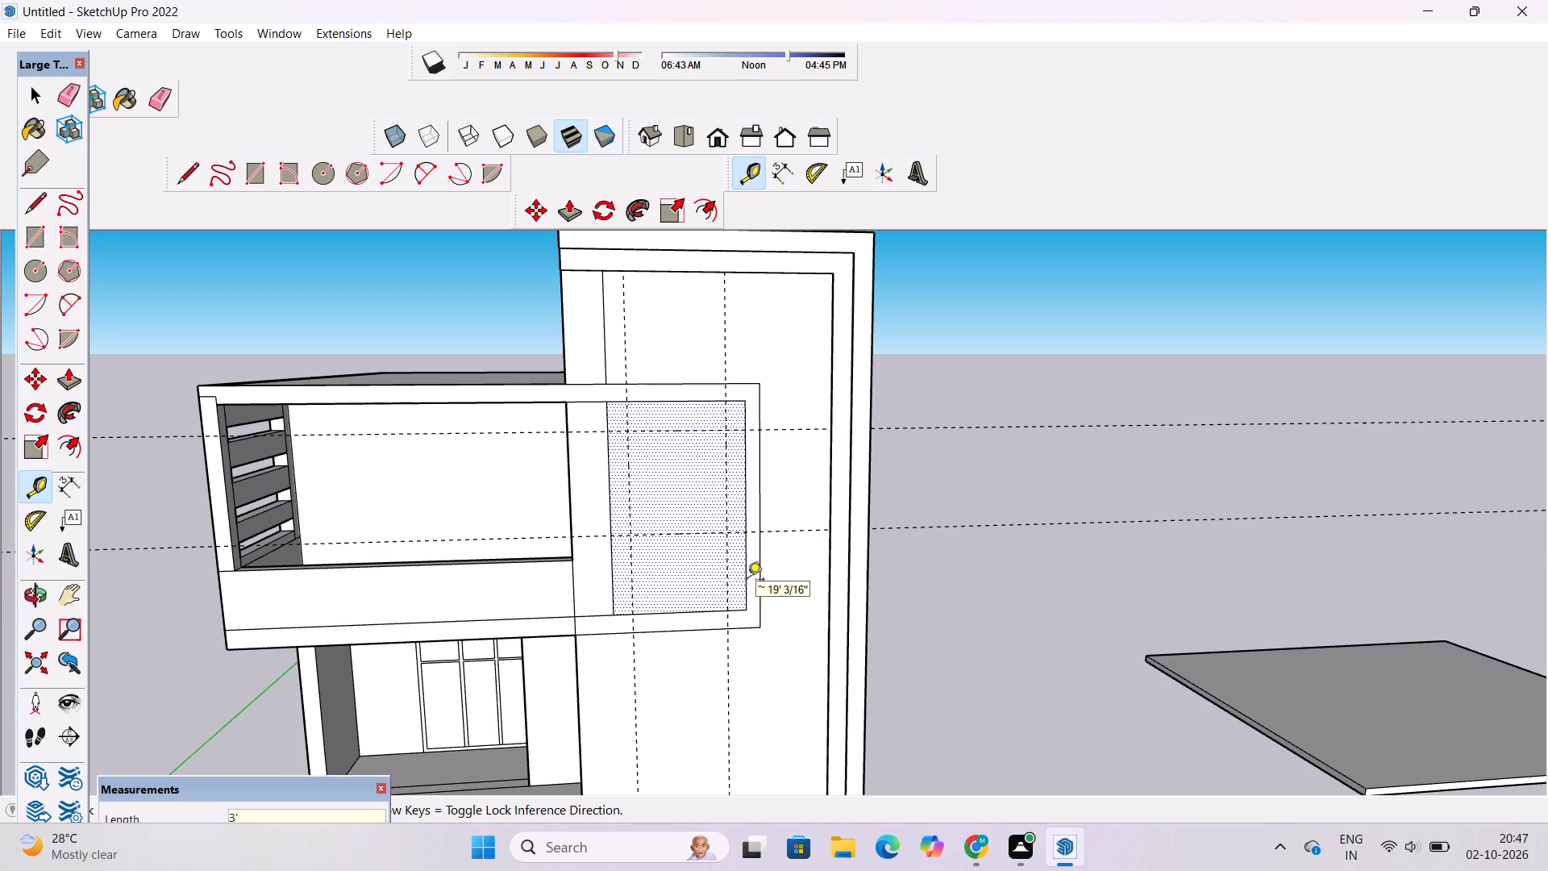
Draw a window rectangle 10' 9" high by 10' wide between the four guide intersections on the wall panel.
{"action": "key", "text": "r"}
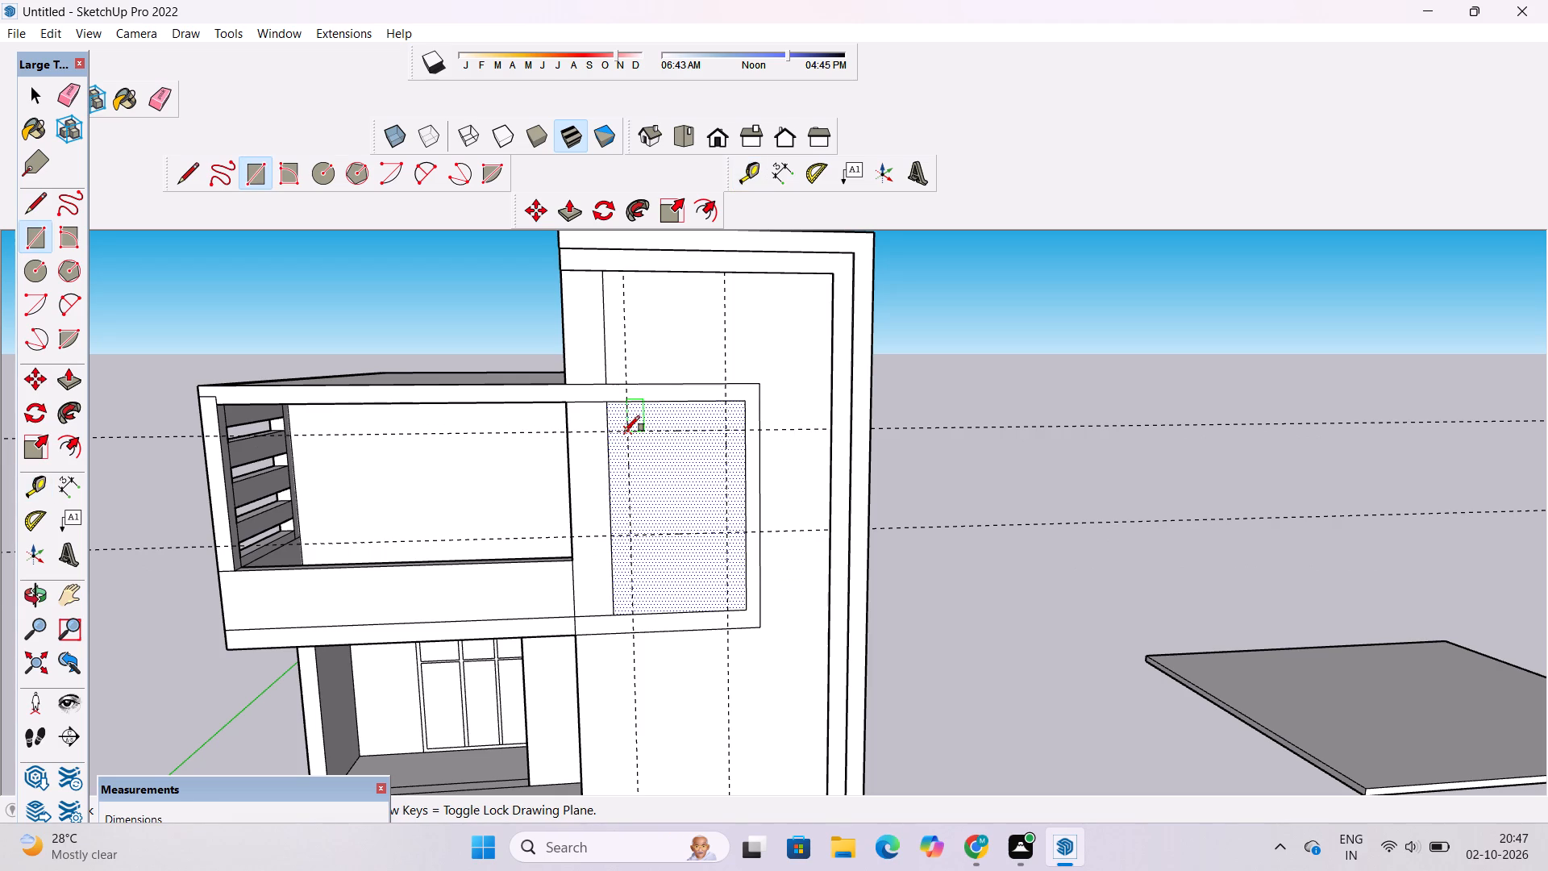
{"action": "left_click", "coordinate": [624, 431]}
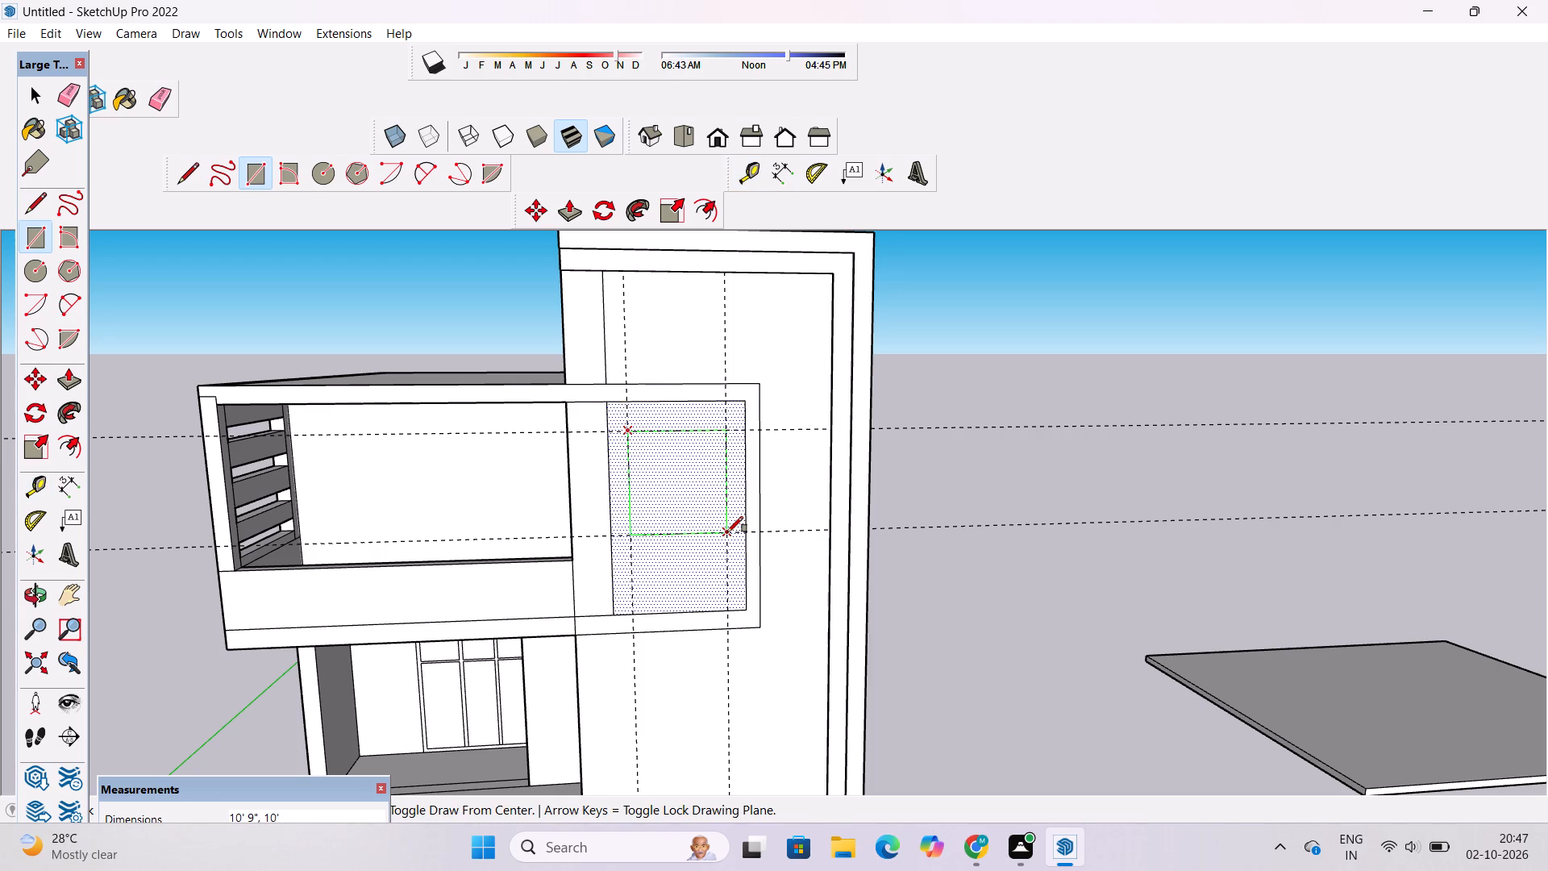
{"action": "left_click", "coordinate": [727, 532]}
{"action": "key", "text": "space"}
Draw a vertical line down the middle of the window rectangle, from its top edge's midpoint to its bottom edge.
{"action": "key", "text": "l"}
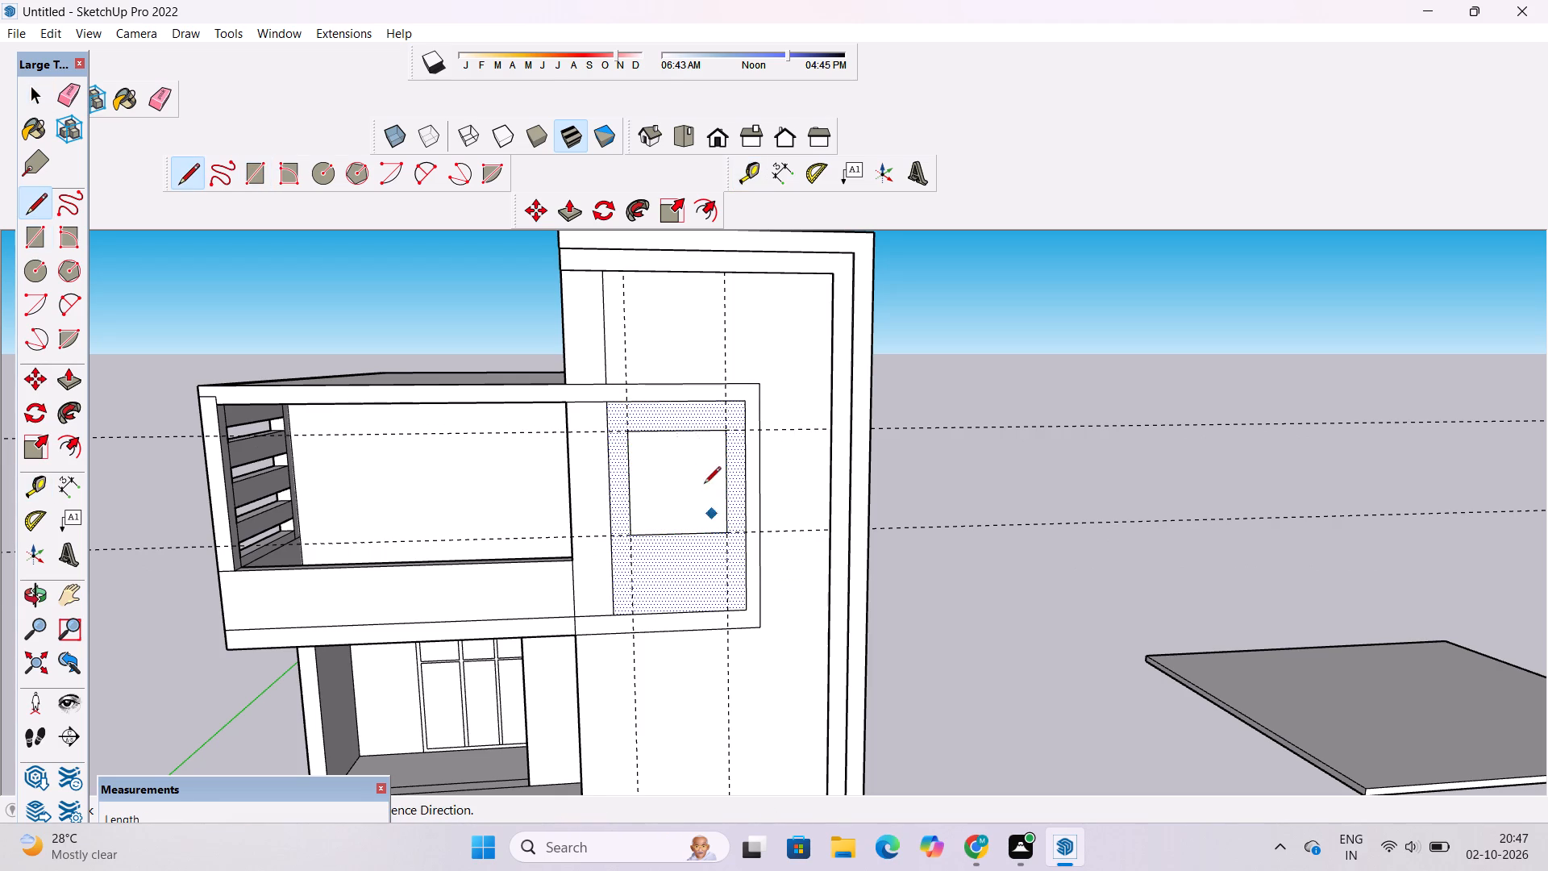
{"action": "left_click", "coordinate": [673, 431]}
{"action": "left_click", "coordinate": [679, 531]}
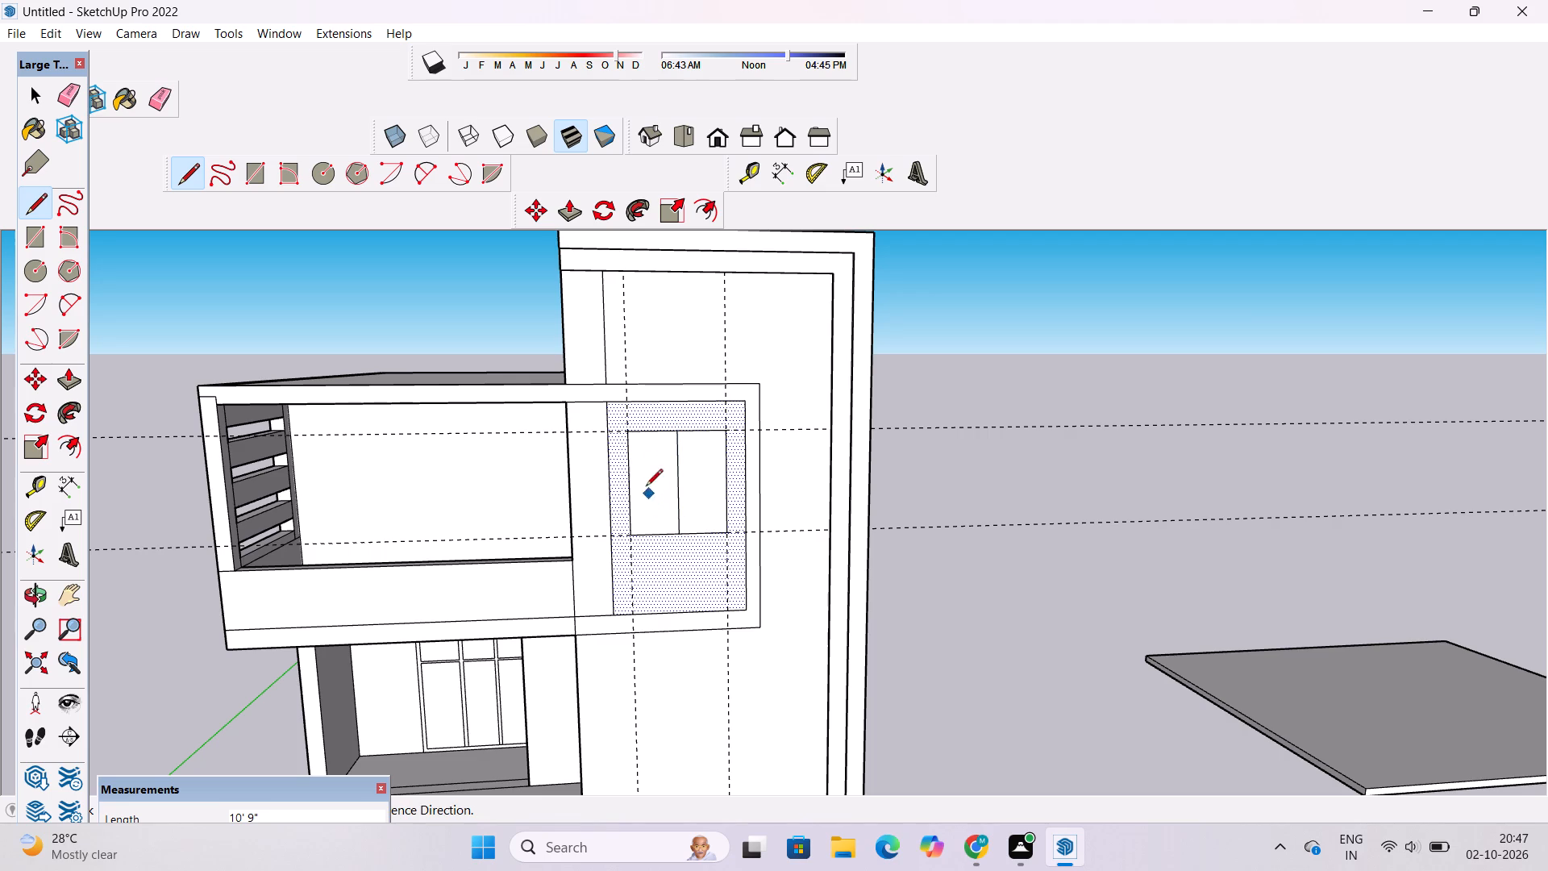
Draw a 10' horizontal line across the middle of the window rectangle, dividing it into four panes.
{"action": "left_click", "coordinate": [629, 488]}
{"action": "left_click", "coordinate": [728, 481]}
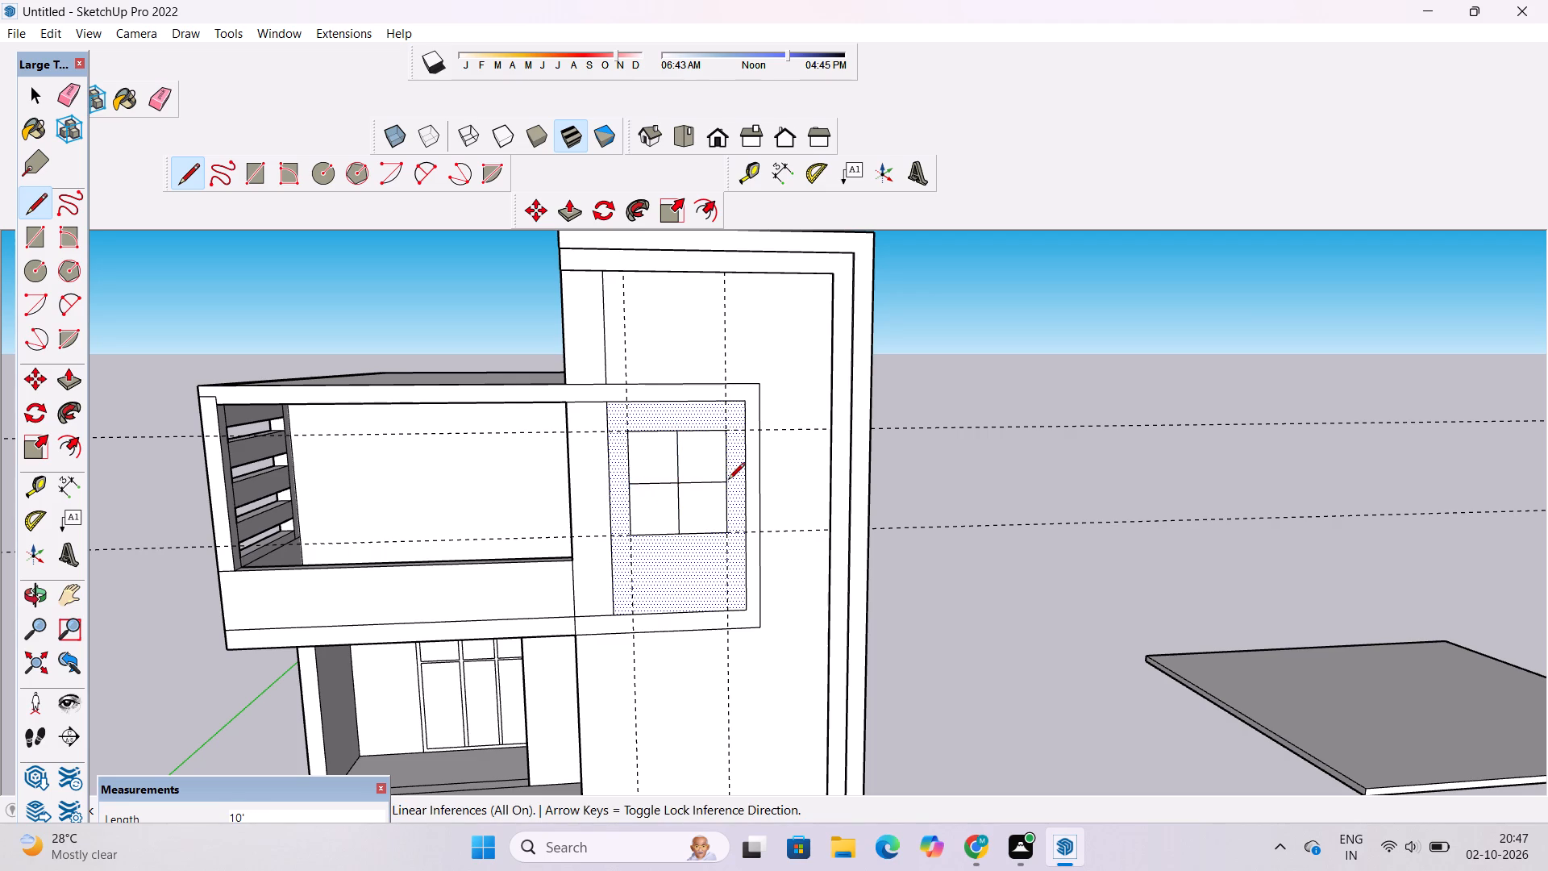
{"action": "key", "text": "space"}
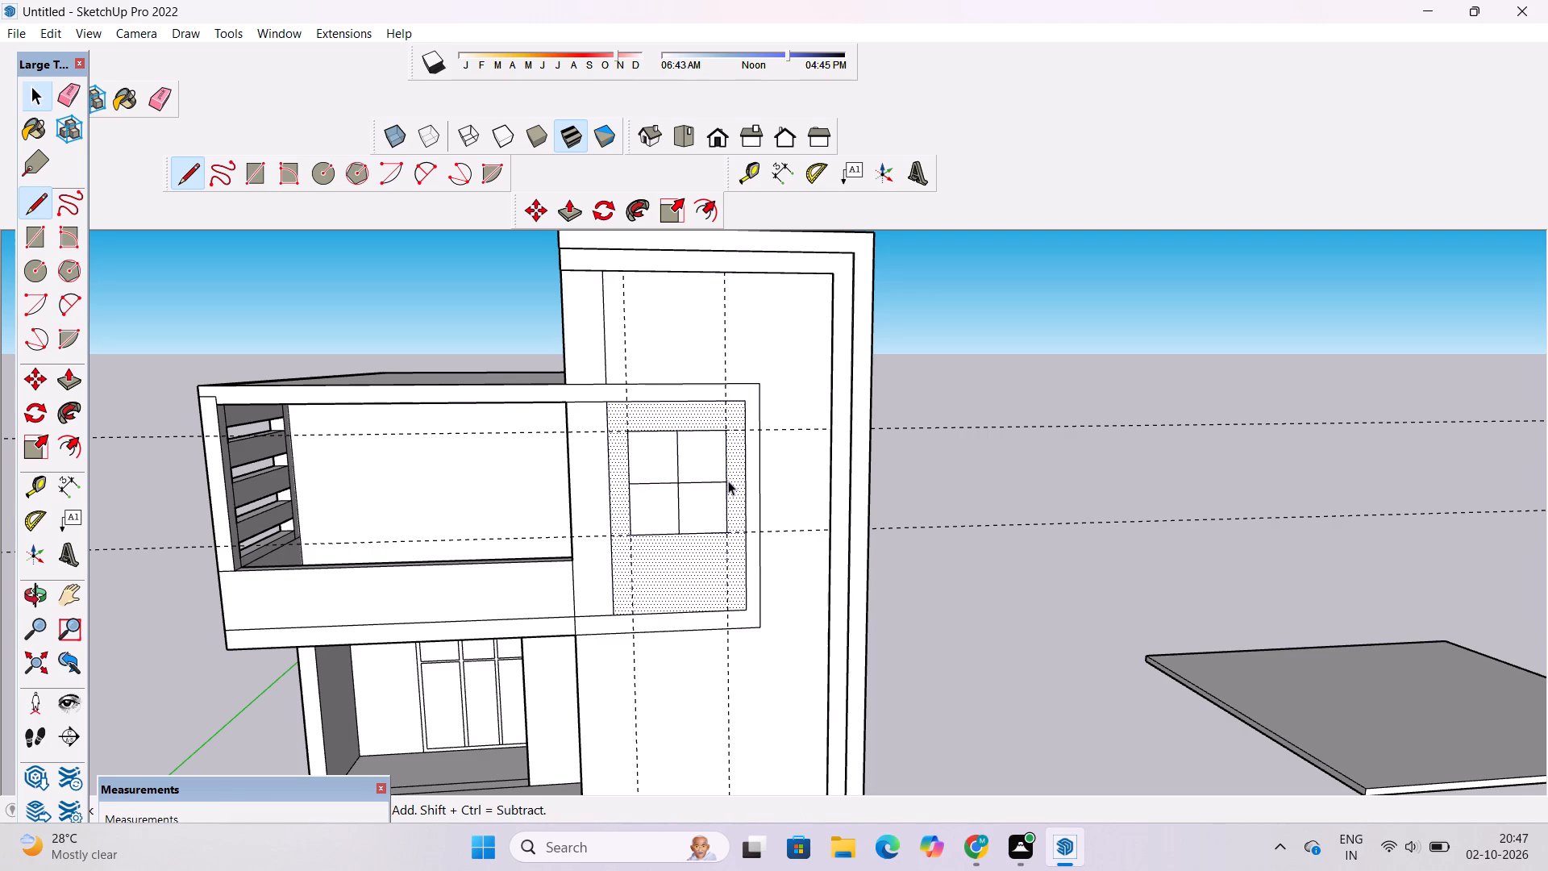
Erase the two horizontal and two vertical construction guides around the window.
{"action": "scroll", "coordinate": [728, 481], "scroll_direction": "down", "scroll_amount": 1}
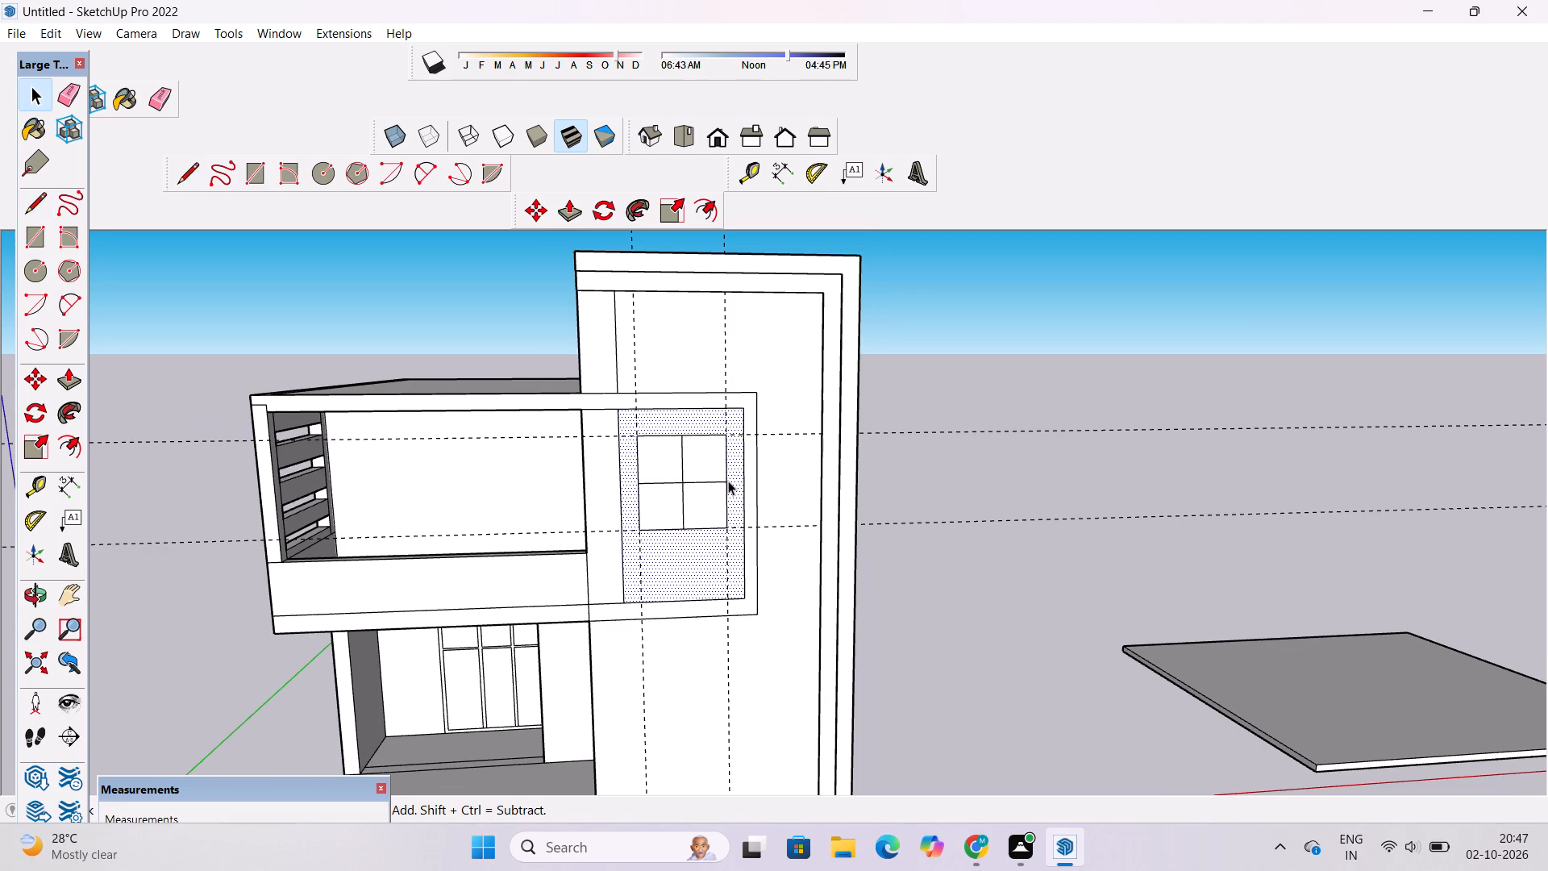
{"action": "scroll", "coordinate": [728, 481], "scroll_direction": "down", "scroll_amount": 3}
{"action": "scroll", "coordinate": [663, 473], "scroll_direction": "up", "scroll_amount": 2}
{"action": "key", "text": "e"}
{"action": "scroll", "coordinate": [622, 469], "scroll_direction": "down", "scroll_amount": 3}
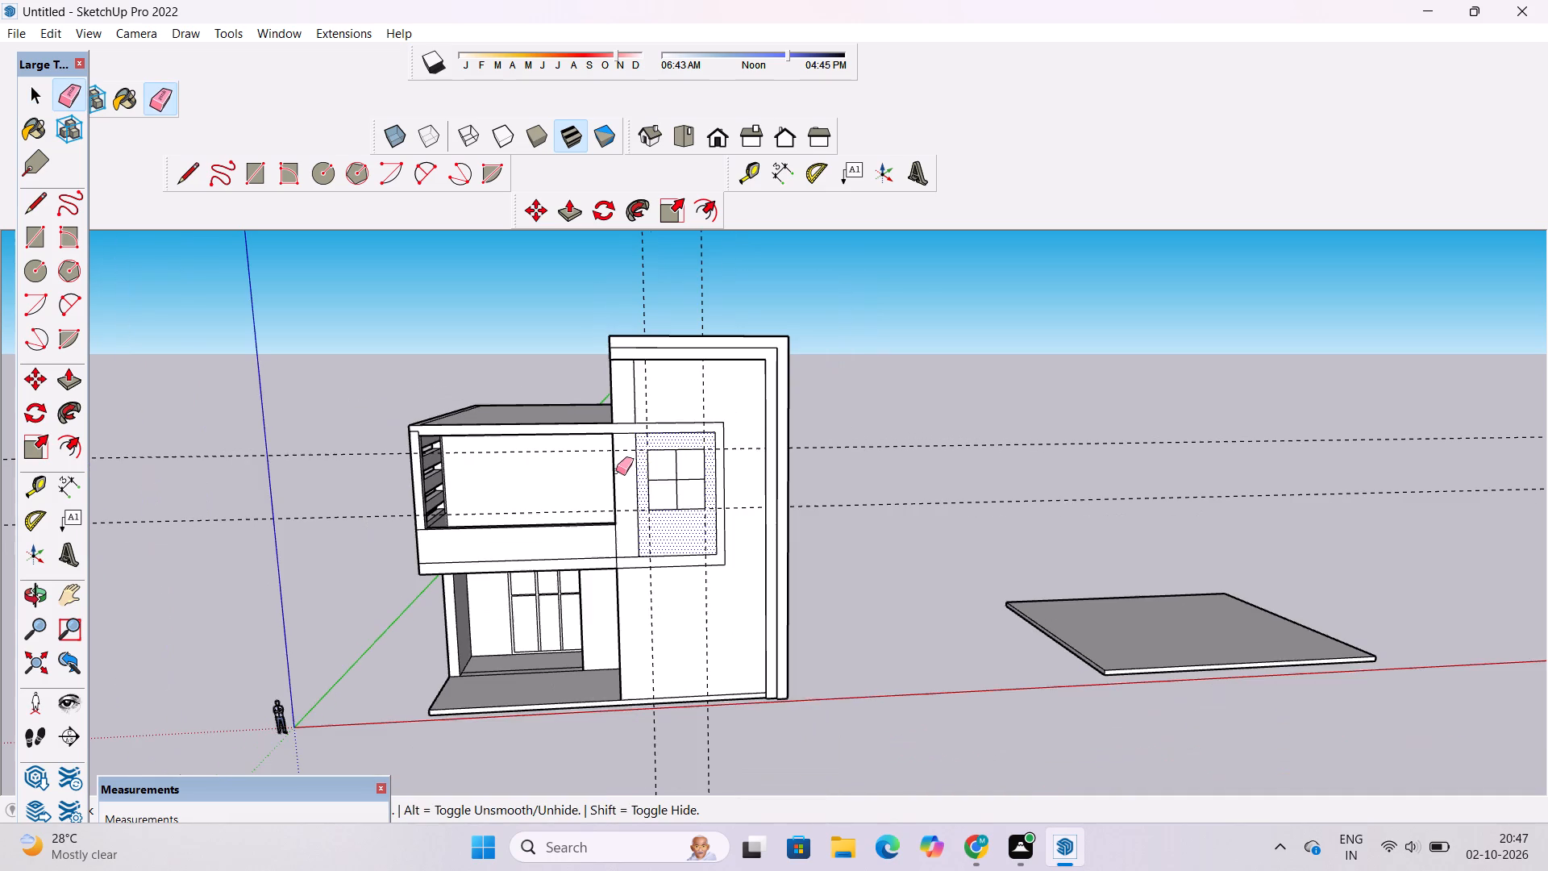
{"action": "scroll", "coordinate": [616, 471], "scroll_direction": "down", "scroll_amount": 2}
{"action": "left_click_drag", "start_coordinate": [329, 448], "coordinate": [349, 518]}
{"action": "left_click_drag", "start_coordinate": [743, 271], "coordinate": [695, 293]}
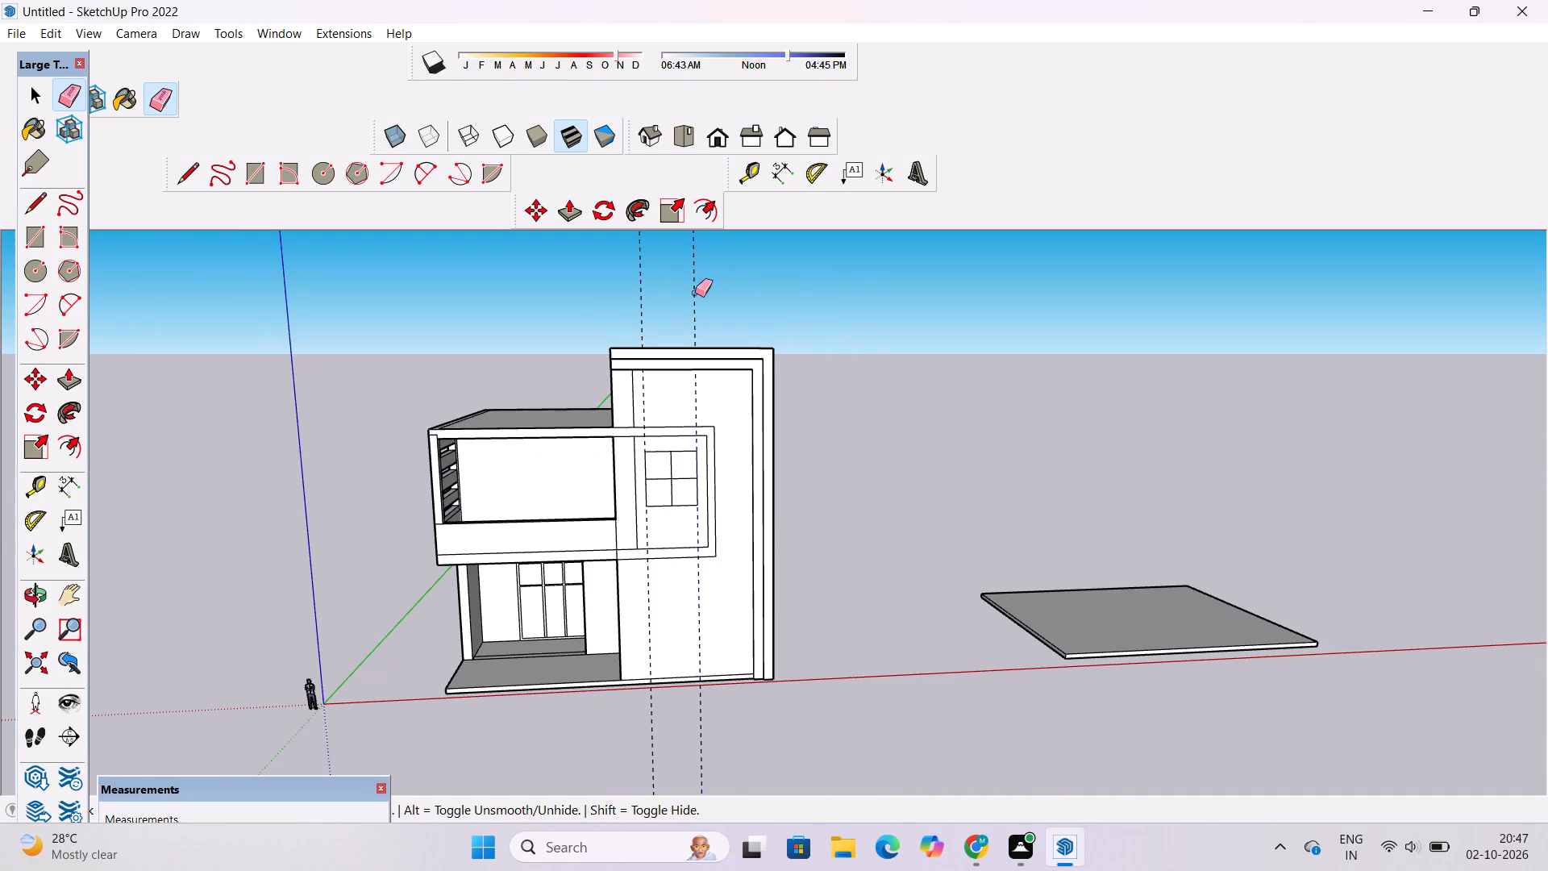
{"action": "left_click_drag", "start_coordinate": [695, 293], "coordinate": [622, 312]}
Recess all four window panes 1" into the wall with Push/Pull.
{"action": "key", "text": "o"}
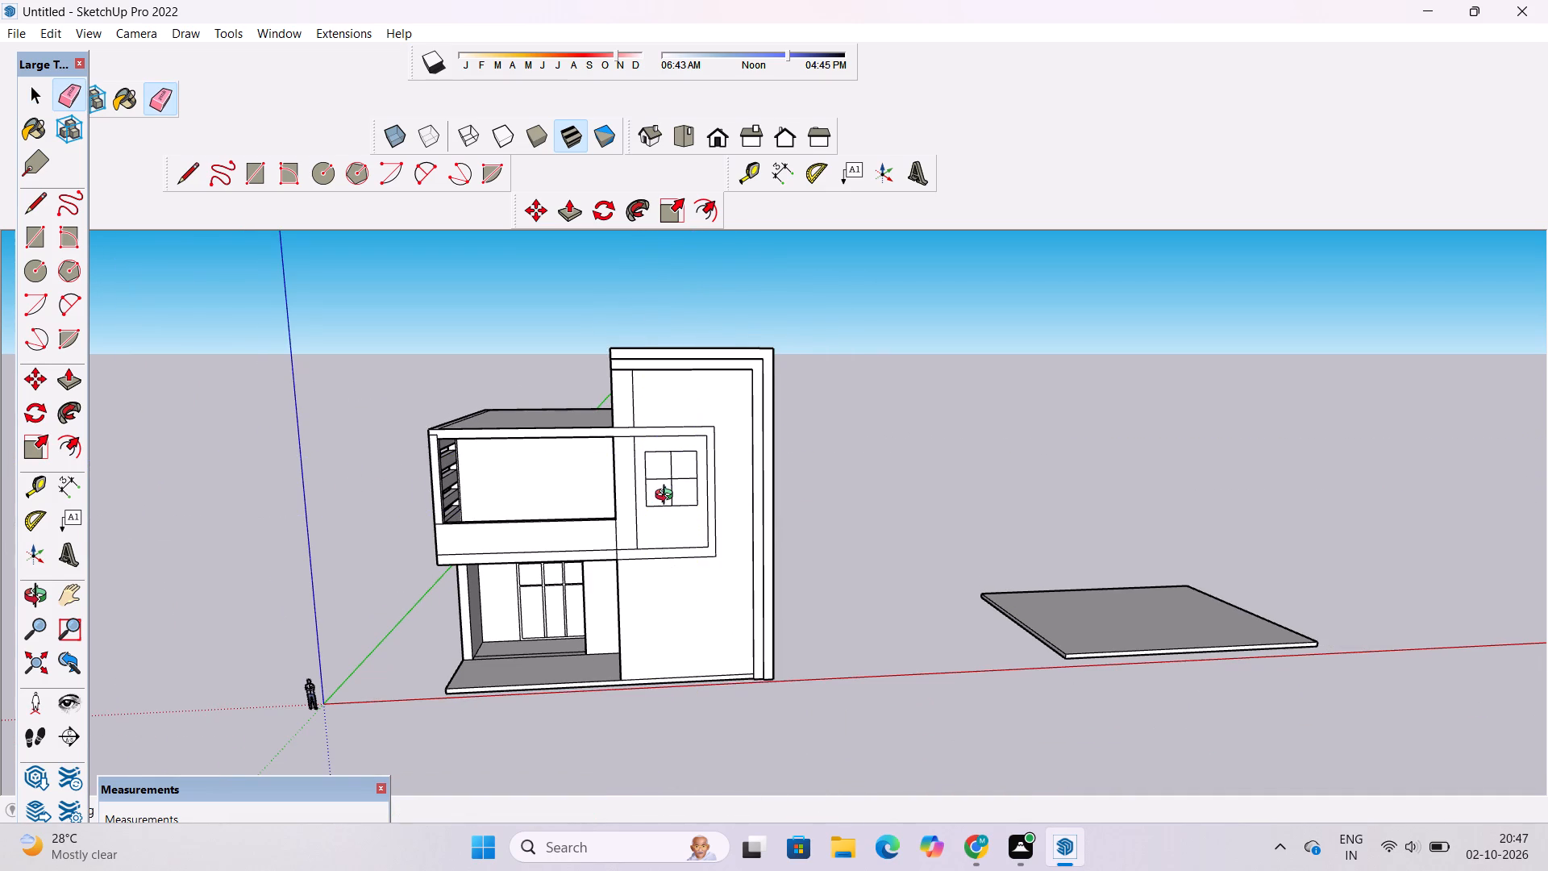
{"action": "scroll", "coordinate": [668, 497], "scroll_direction": "up", "scroll_amount": 3}
{"action": "left_click_drag", "start_coordinate": [659, 508], "coordinate": [714, 537], "text": "shift"}
{"action": "left_click_drag", "start_coordinate": [712, 534], "coordinate": [709, 516]}
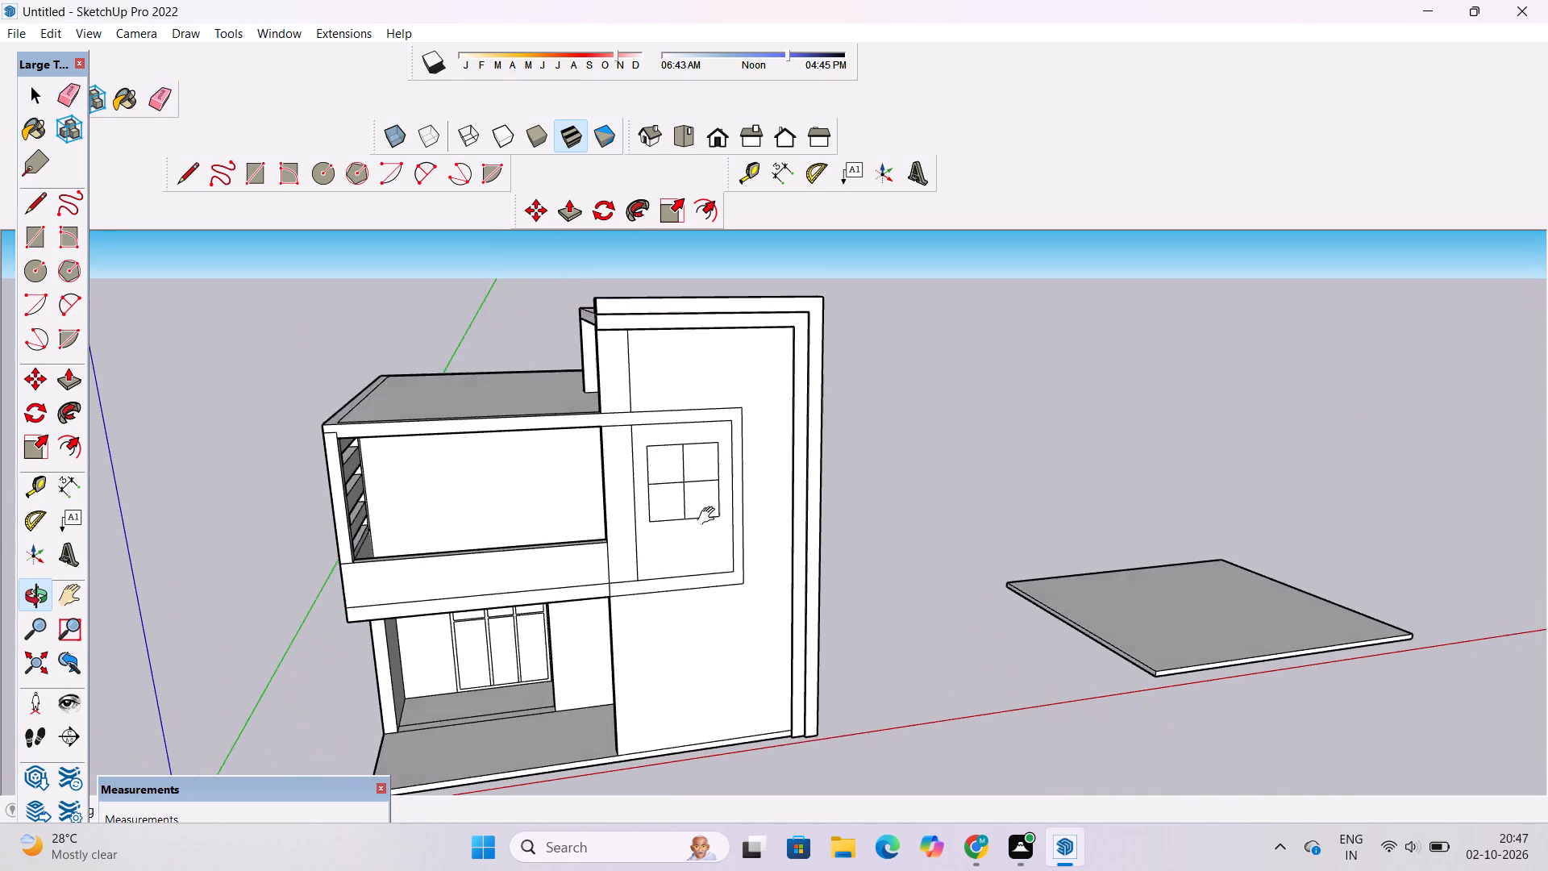
{"action": "left_click_drag", "start_coordinate": [709, 516], "coordinate": [705, 497]}
{"action": "left_click_drag", "start_coordinate": [671, 490], "coordinate": [761, 511]}
{"action": "scroll", "coordinate": [728, 494], "scroll_direction": "up", "scroll_amount": 4}
{"action": "left_click_drag", "start_coordinate": [728, 494], "coordinate": [734, 507], "text": "shift"}
{"action": "left_click_drag", "start_coordinate": [734, 508], "coordinate": [748, 508], "text": "shift"}
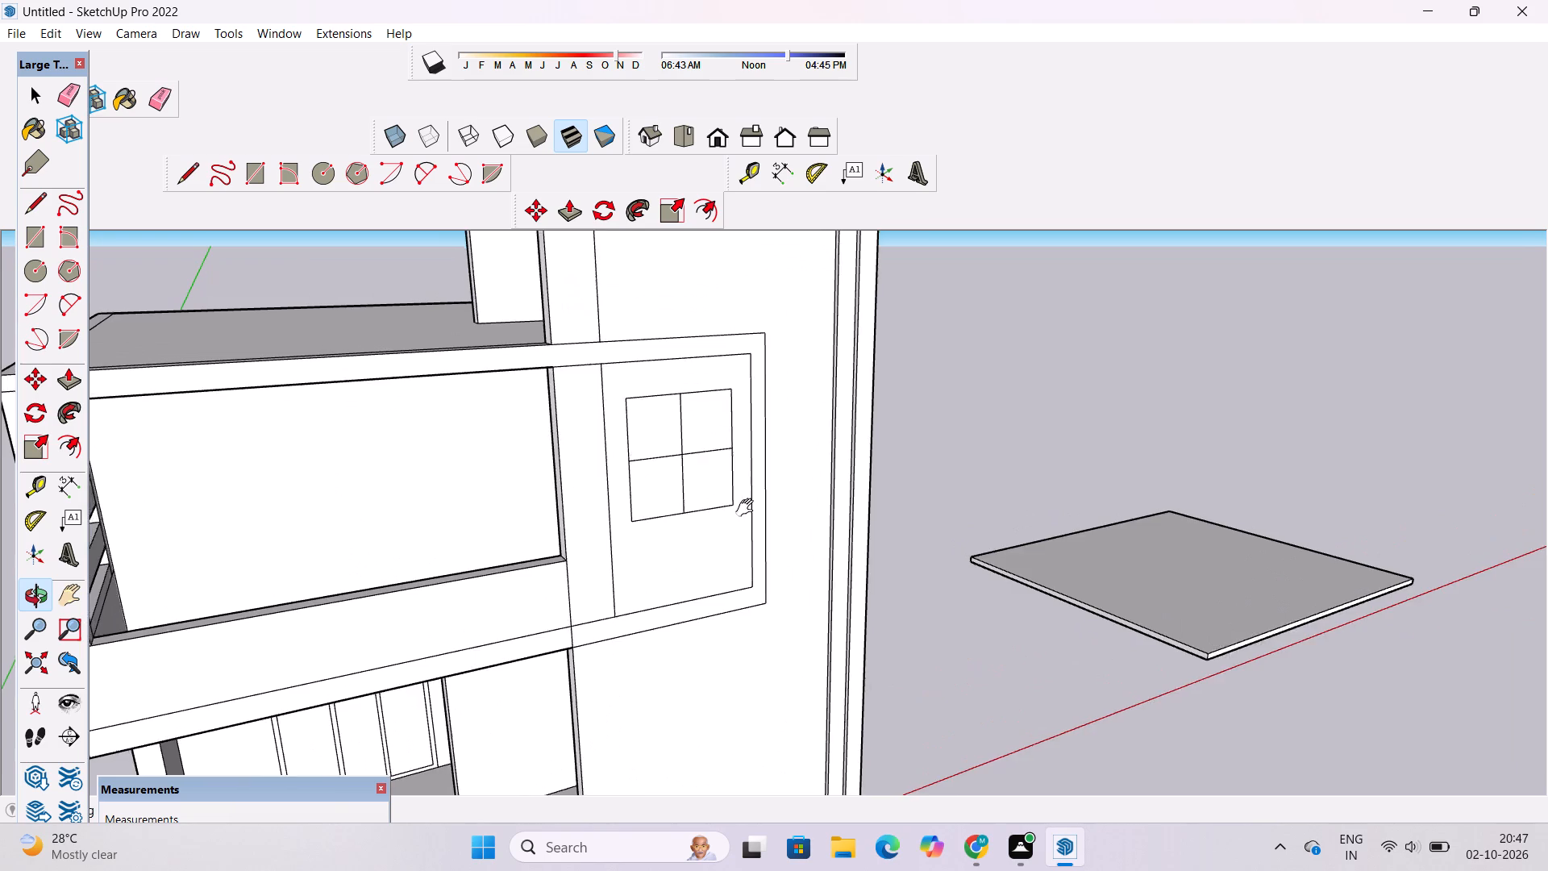
{"action": "left_click_drag", "start_coordinate": [748, 508], "coordinate": [826, 499], "text": "shift"}
{"action": "scroll", "coordinate": [826, 497], "scroll_direction": "down", "scroll_amount": 4, "text": "shift"}
{"action": "left_click_drag", "start_coordinate": [834, 486], "coordinate": [747, 515], "text": "shift"}
{"action": "scroll", "coordinate": [747, 515], "scroll_direction": "up", "scroll_amount": 3}
{"action": "left_click_drag", "start_coordinate": [757, 510], "coordinate": [697, 510]}
{"action": "left_click_drag", "start_coordinate": [697, 507], "coordinate": [694, 531], "text": "shift"}
{"action": "scroll", "coordinate": [685, 517], "scroll_direction": "up", "scroll_amount": 3, "text": "shift"}
{"action": "left_click", "coordinate": [684, 509], "text": "shift"}
{"action": "key", "text": "p"}
{"action": "left_click", "coordinate": [715, 481]}
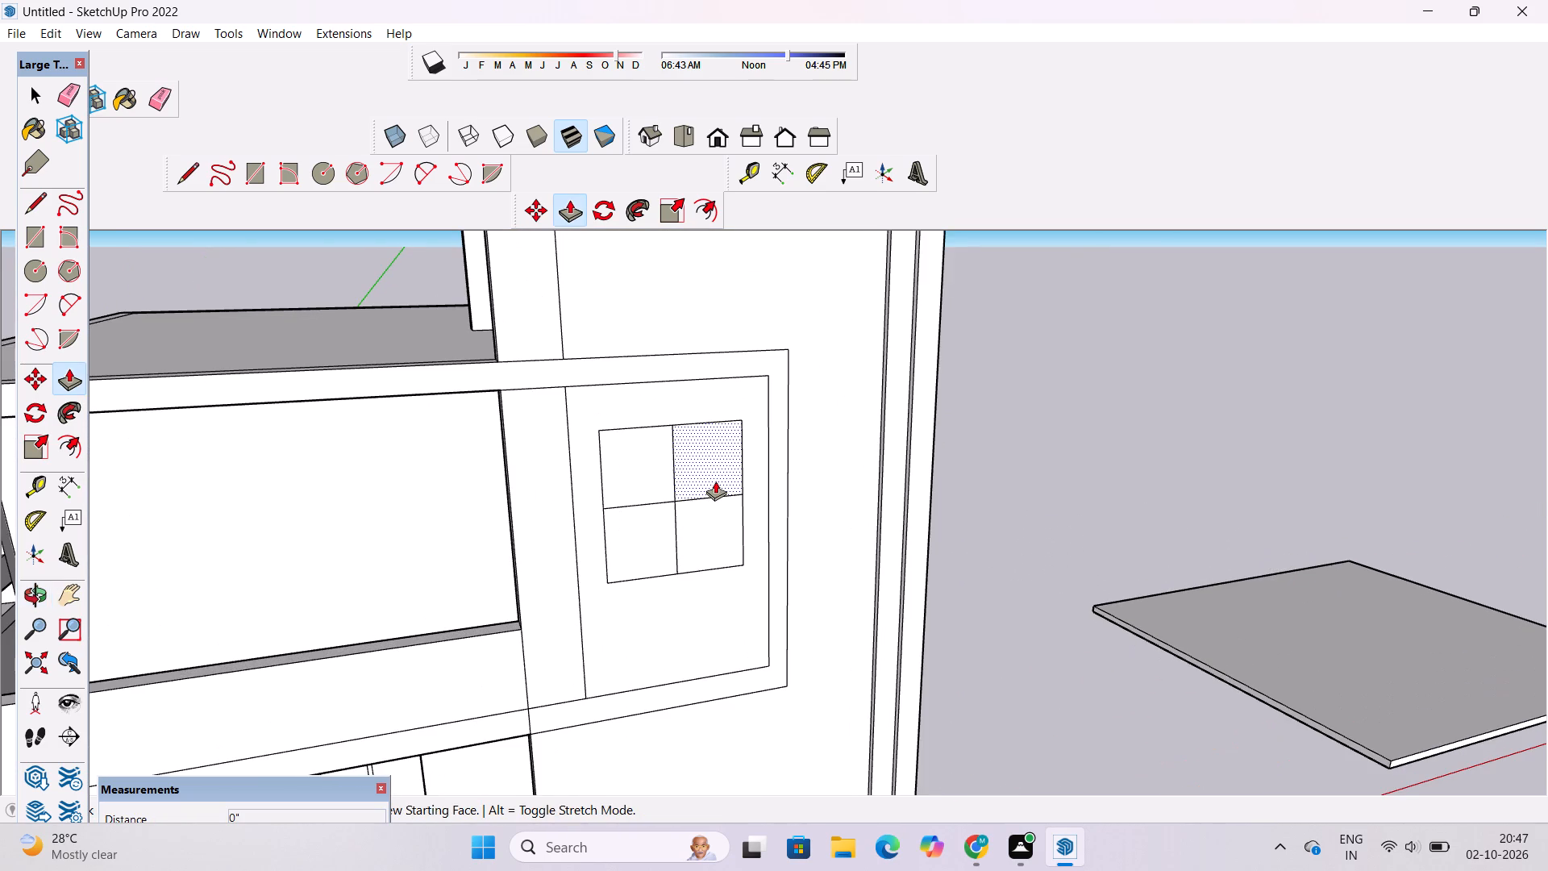
{"action": "key", "text": "2"}
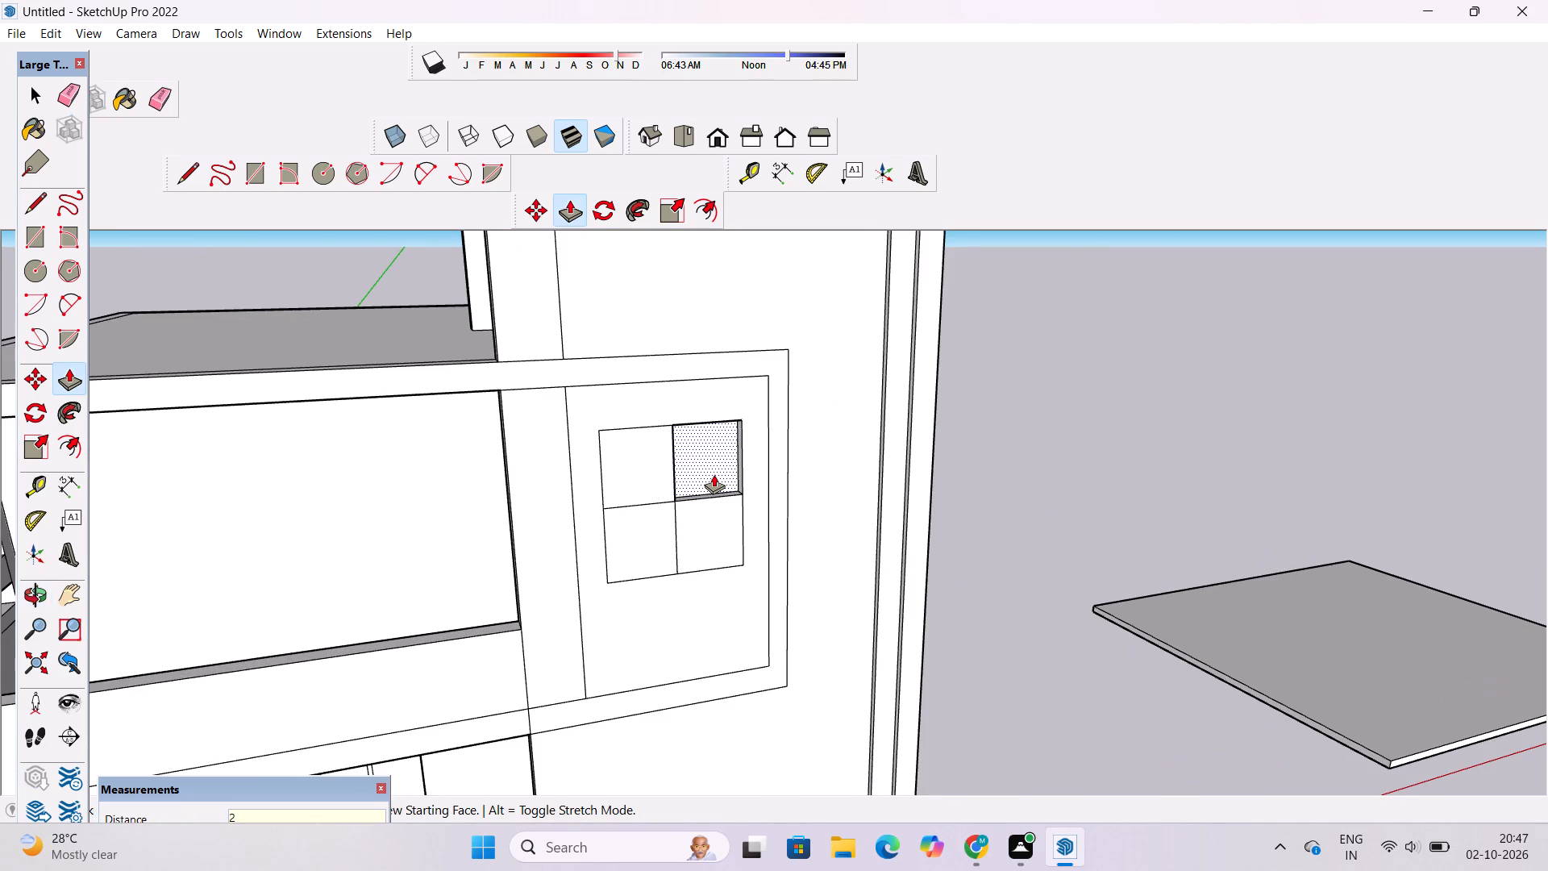
{"action": "key", "text": "BackSpace"}
{"action": "type", "text": "1\""}
{"action": "key", "text": "Return"}
{"action": "left_click", "coordinate": [719, 512]}
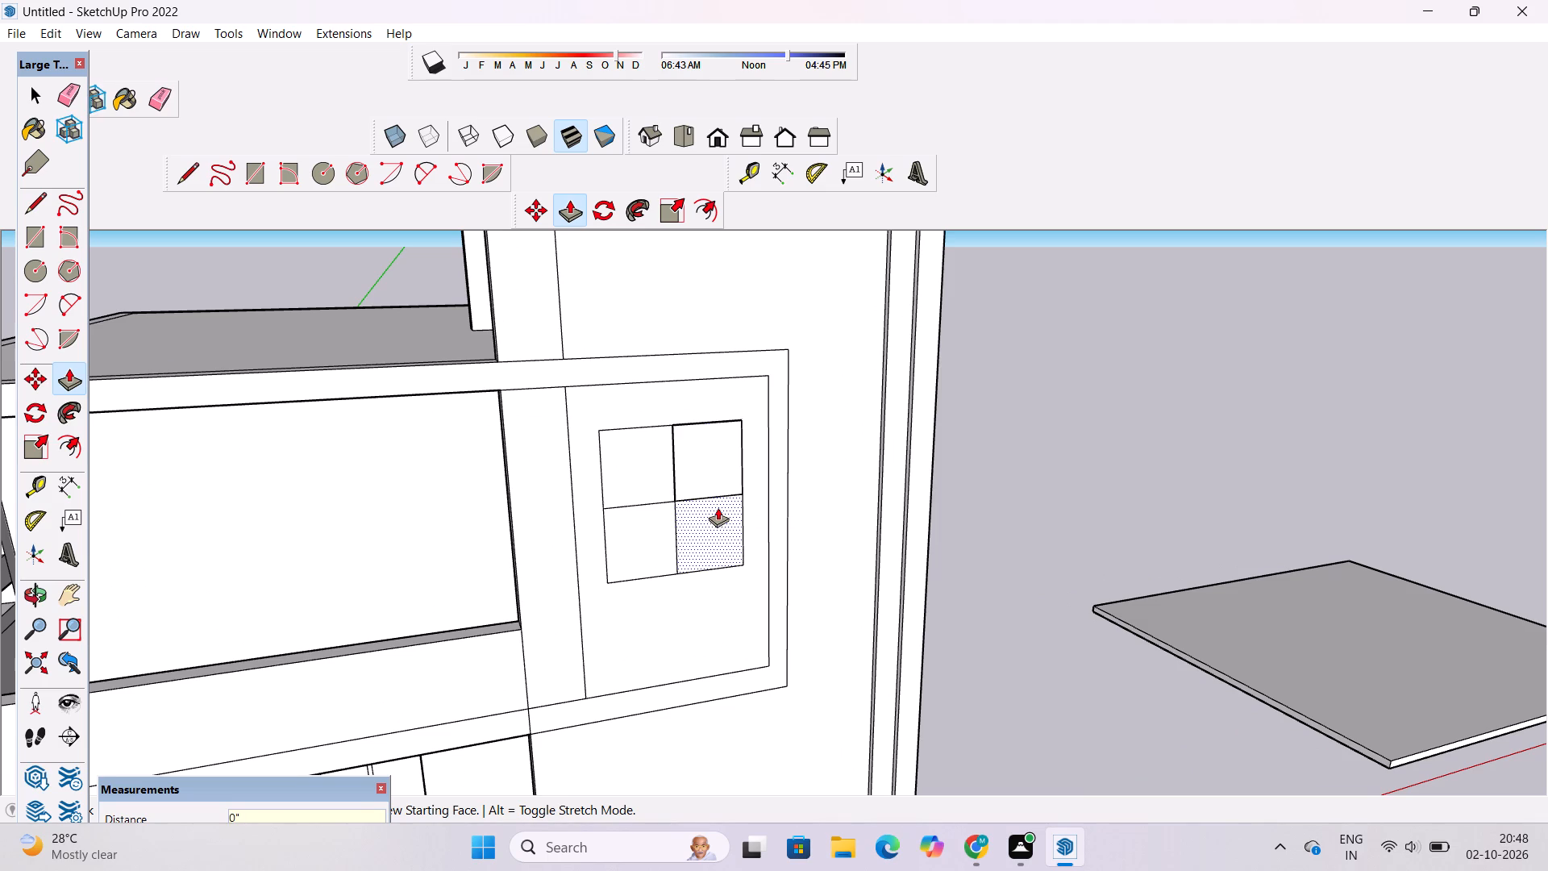
{"action": "left_click", "coordinate": [709, 468]}
{"action": "left_click", "coordinate": [660, 547]}
{"action": "left_click", "coordinate": [703, 523]}
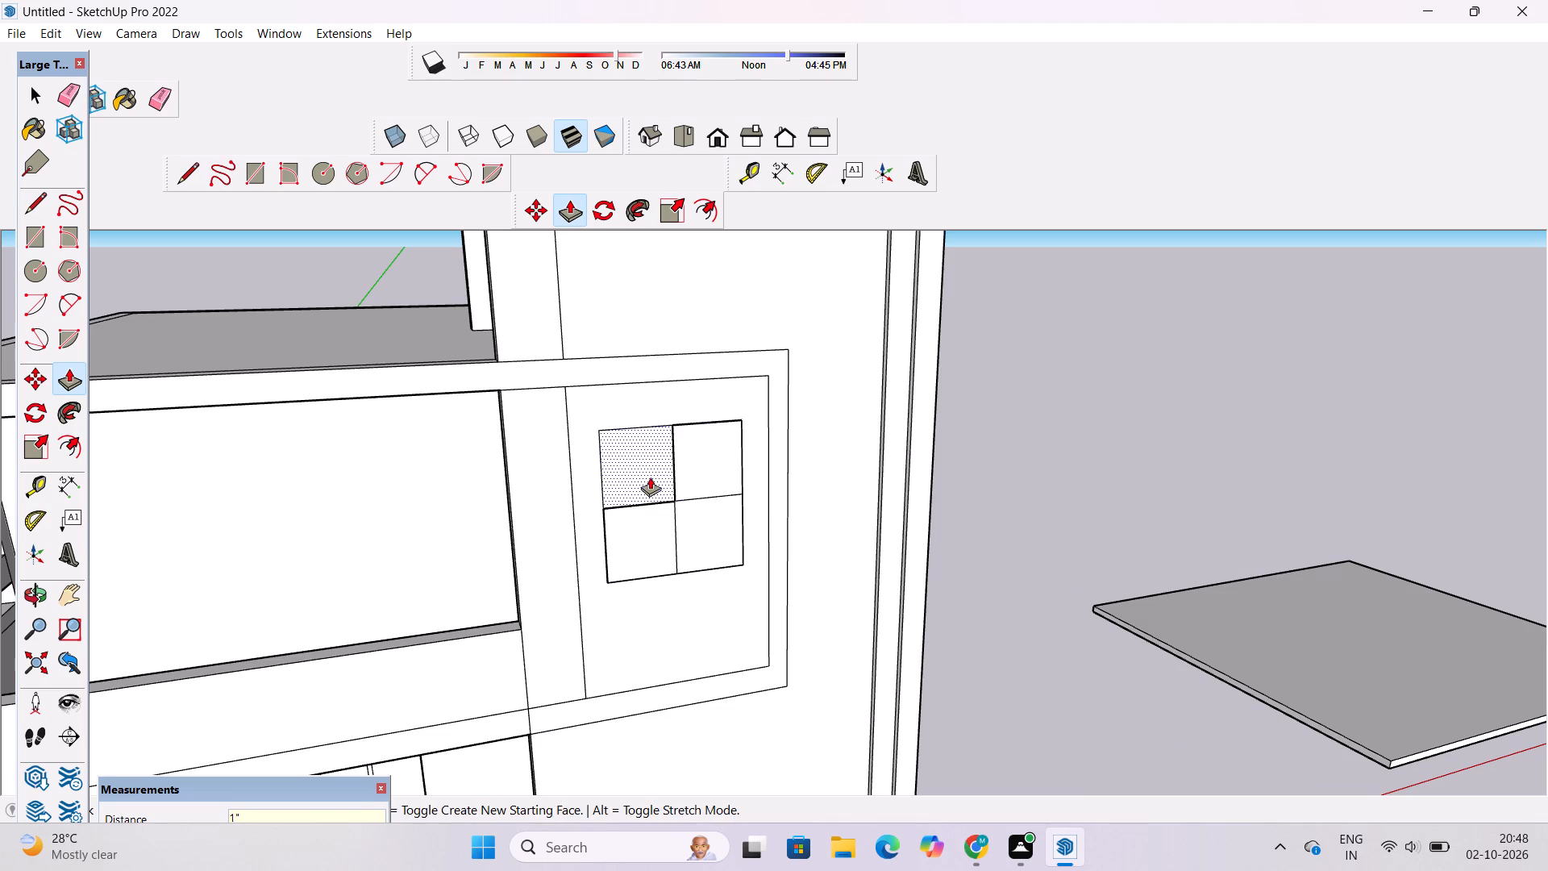
{"action": "left_click", "coordinate": [646, 469]}
{"action": "left_click", "coordinate": [714, 441]}
{"action": "scroll", "coordinate": [714, 456], "scroll_direction": "down", "scroll_amount": 1}
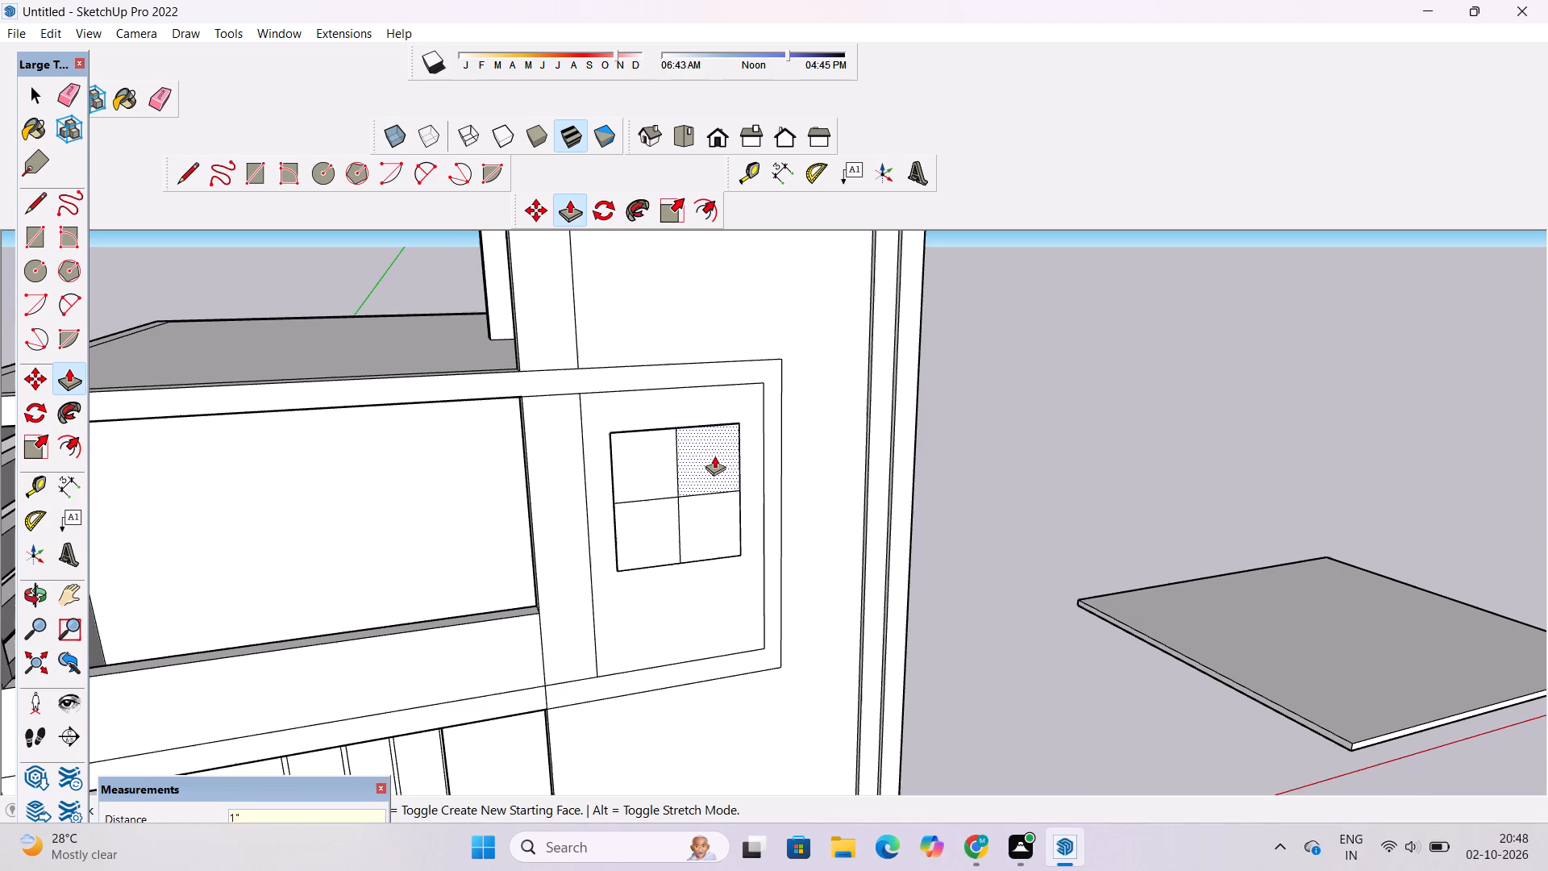
{"action": "key", "text": "space"}
Examine the recessed four-pane window and its surrounding frame outline from several angles and distances.
{"action": "key", "text": "o"}
{"action": "left_click_drag", "start_coordinate": [683, 531], "coordinate": [688, 548], "text": "shift"}
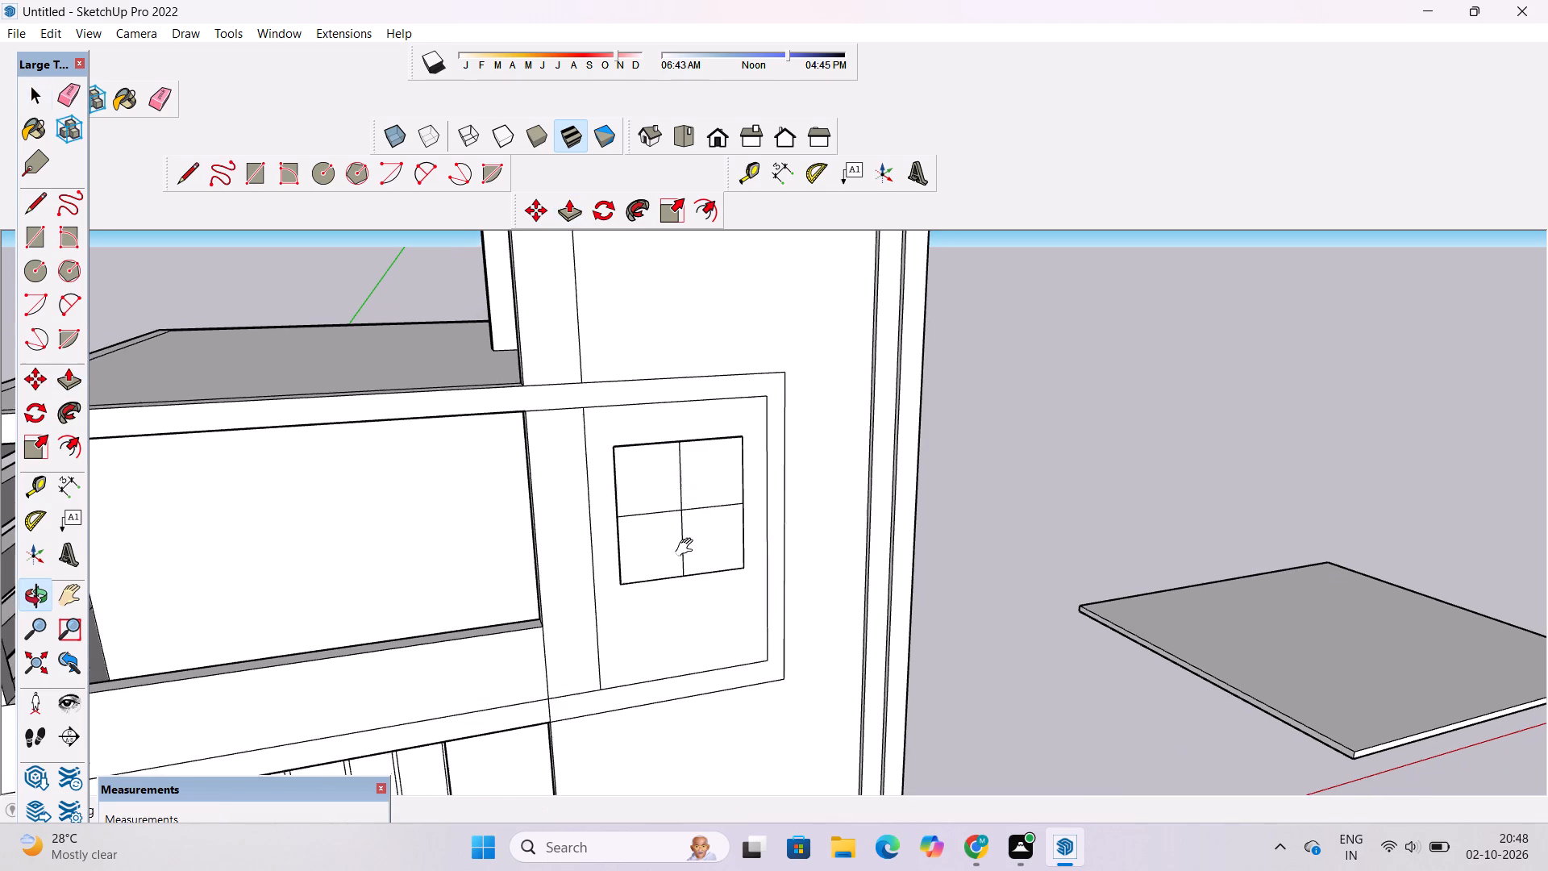
{"action": "left_click_drag", "start_coordinate": [688, 548], "coordinate": [689, 551], "text": "shift"}
{"action": "left_click", "coordinate": [685, 551], "text": "shift"}
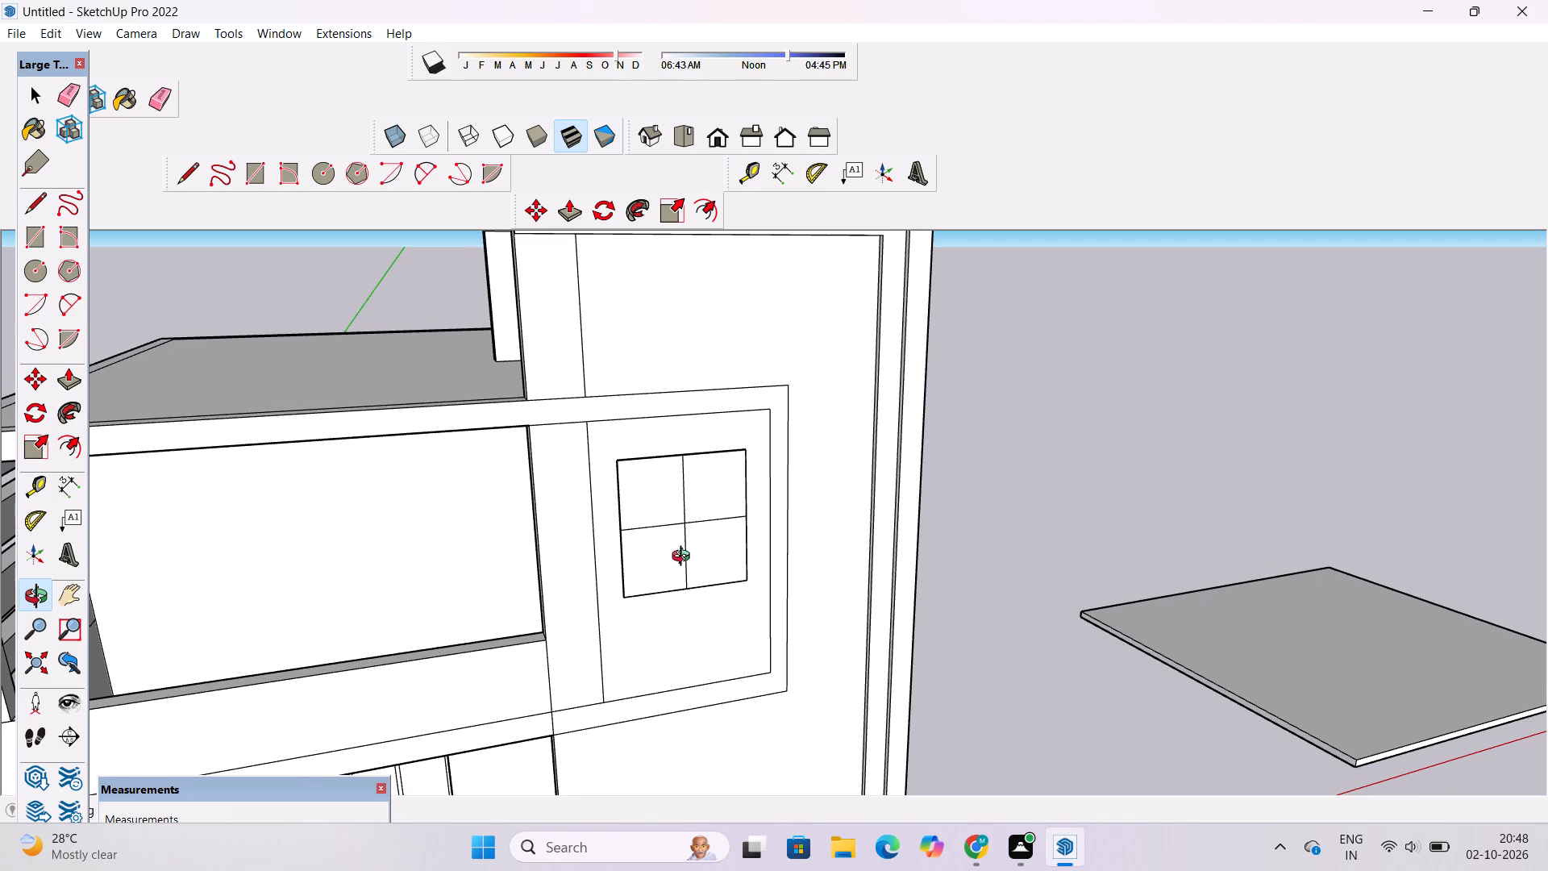
{"action": "left_click_drag", "start_coordinate": [686, 568], "coordinate": [693, 550]}
{"action": "scroll", "coordinate": [693, 550], "scroll_direction": "down", "scroll_amount": 4}
{"action": "left_click_drag", "start_coordinate": [696, 545], "coordinate": [696, 559], "text": "shift"}
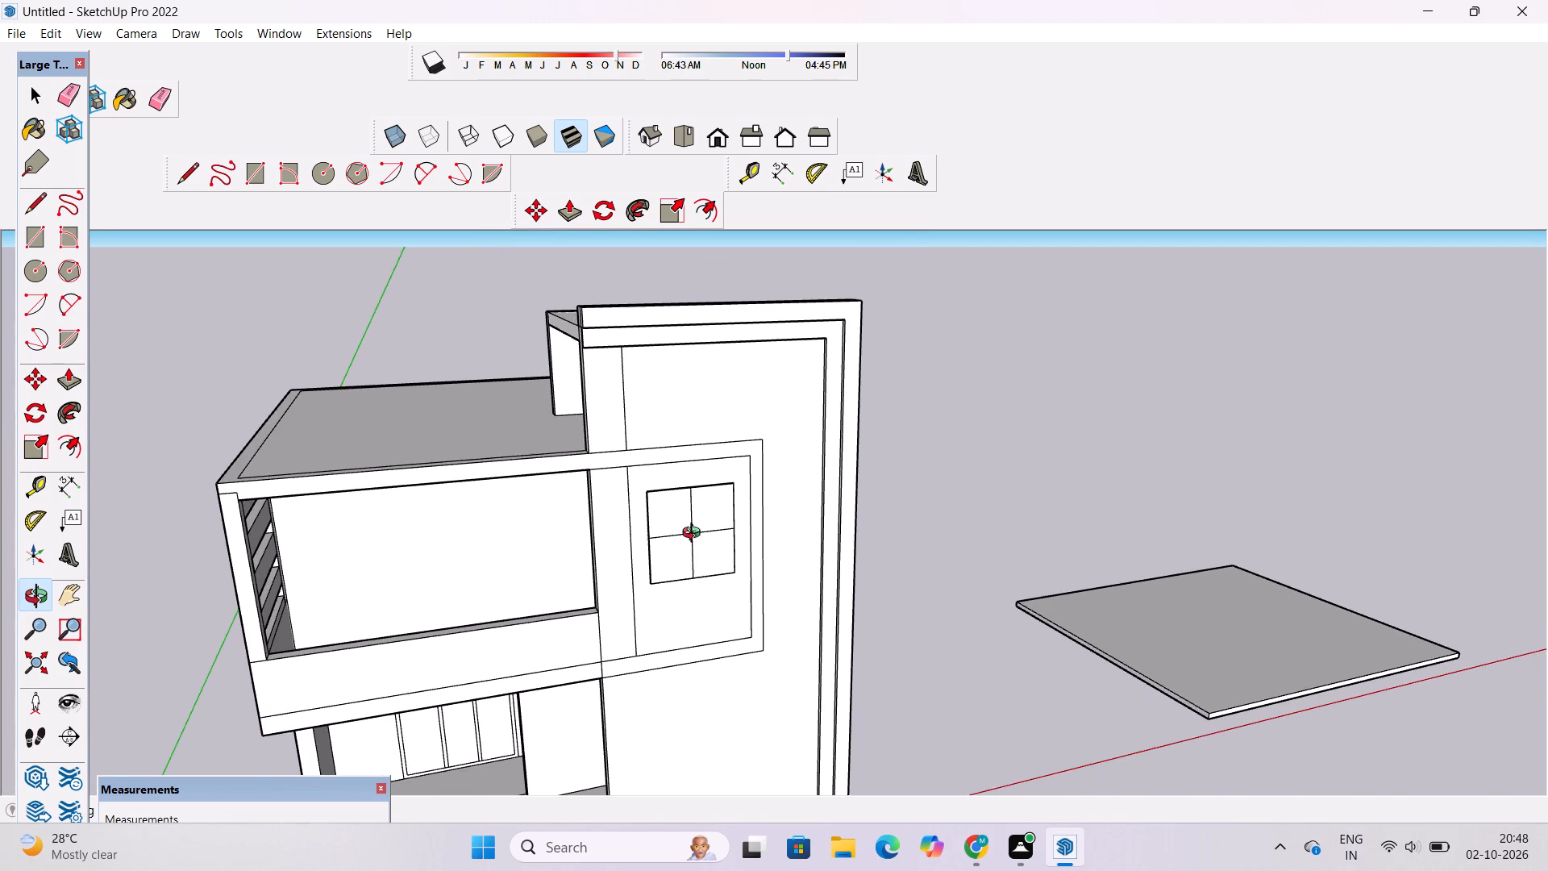
{"action": "scroll", "coordinate": [695, 535], "scroll_direction": "up", "scroll_amount": 11}
{"action": "left_click_drag", "start_coordinate": [722, 558], "coordinate": [843, 410]}
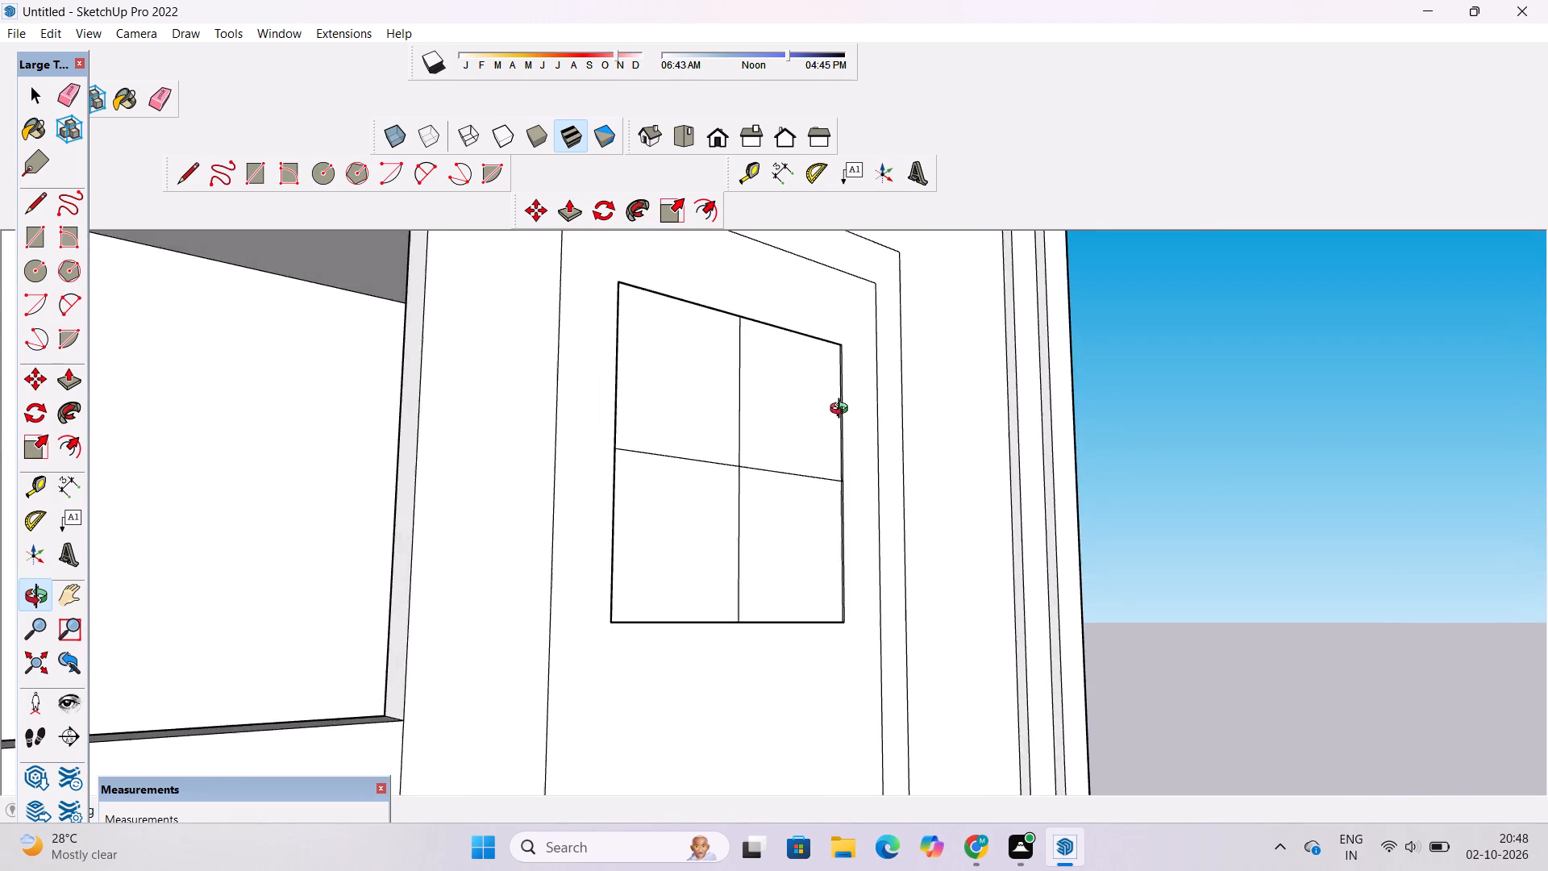
{"action": "left_click_drag", "start_coordinate": [843, 410], "coordinate": [908, 412]}
{"action": "scroll", "coordinate": [907, 420], "scroll_direction": "down", "scroll_amount": 4}
{"action": "left_click_drag", "start_coordinate": [909, 440], "coordinate": [753, 463]}
{"action": "left_click_drag", "start_coordinate": [753, 463], "coordinate": [717, 501], "text": "shift"}
{"action": "scroll", "coordinate": [717, 501], "scroll_direction": "down", "scroll_amount": 4}
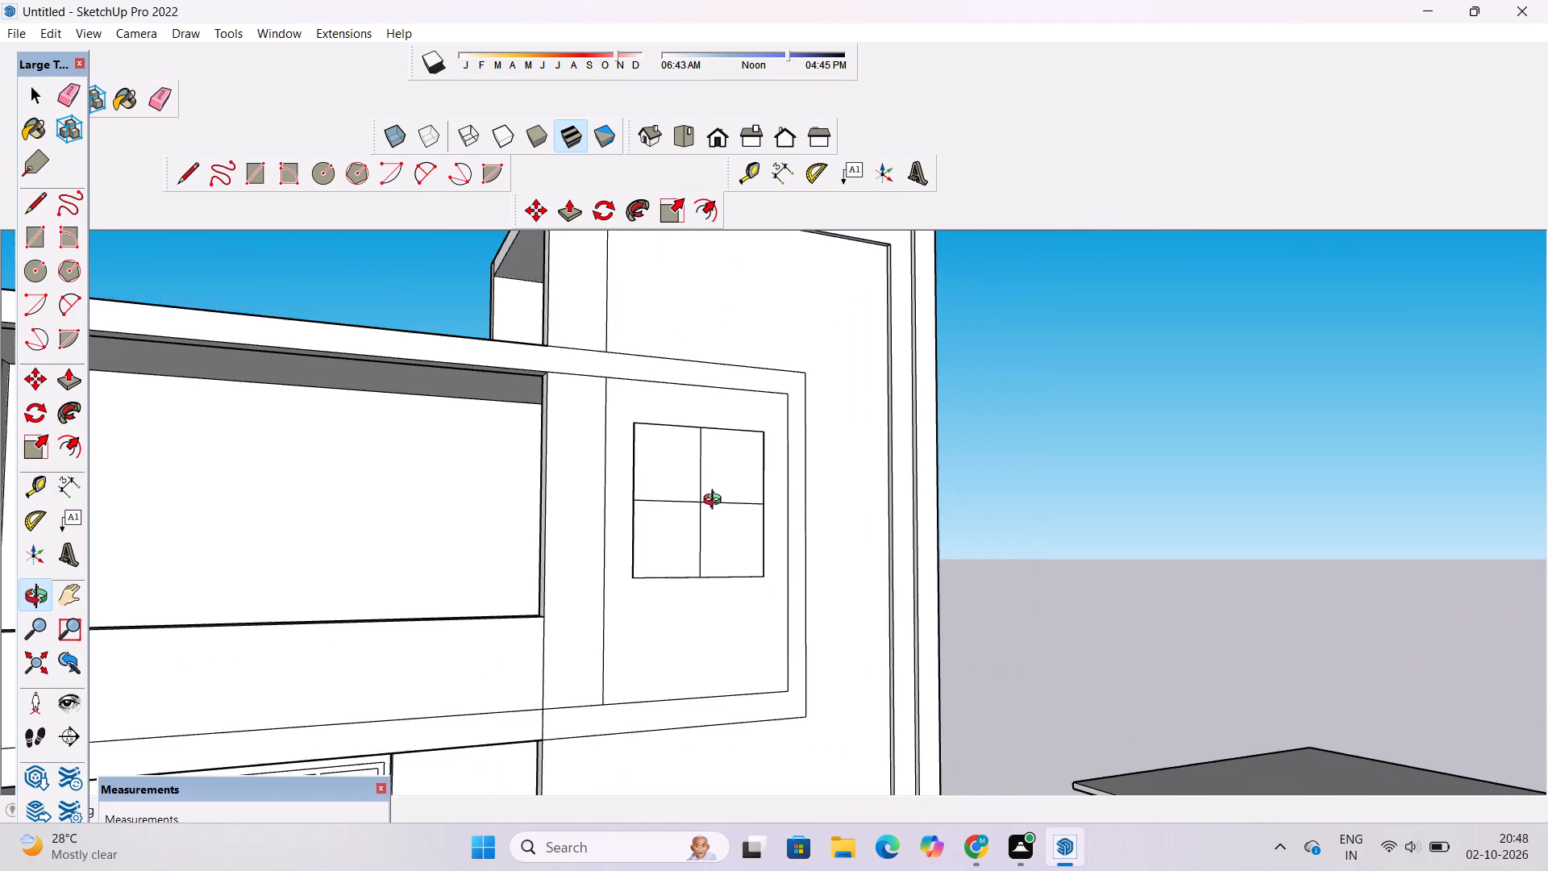
{"action": "scroll", "coordinate": [716, 502], "scroll_direction": "down", "scroll_amount": 3}
{"action": "left_click_drag", "start_coordinate": [704, 485], "coordinate": [705, 516], "text": "shift"}
{"action": "left_click_drag", "start_coordinate": [653, 494], "coordinate": [660, 514], "text": "shift"}
{"action": "scroll", "coordinate": [660, 514], "scroll_direction": "down", "scroll_amount": 6, "text": "shift"}
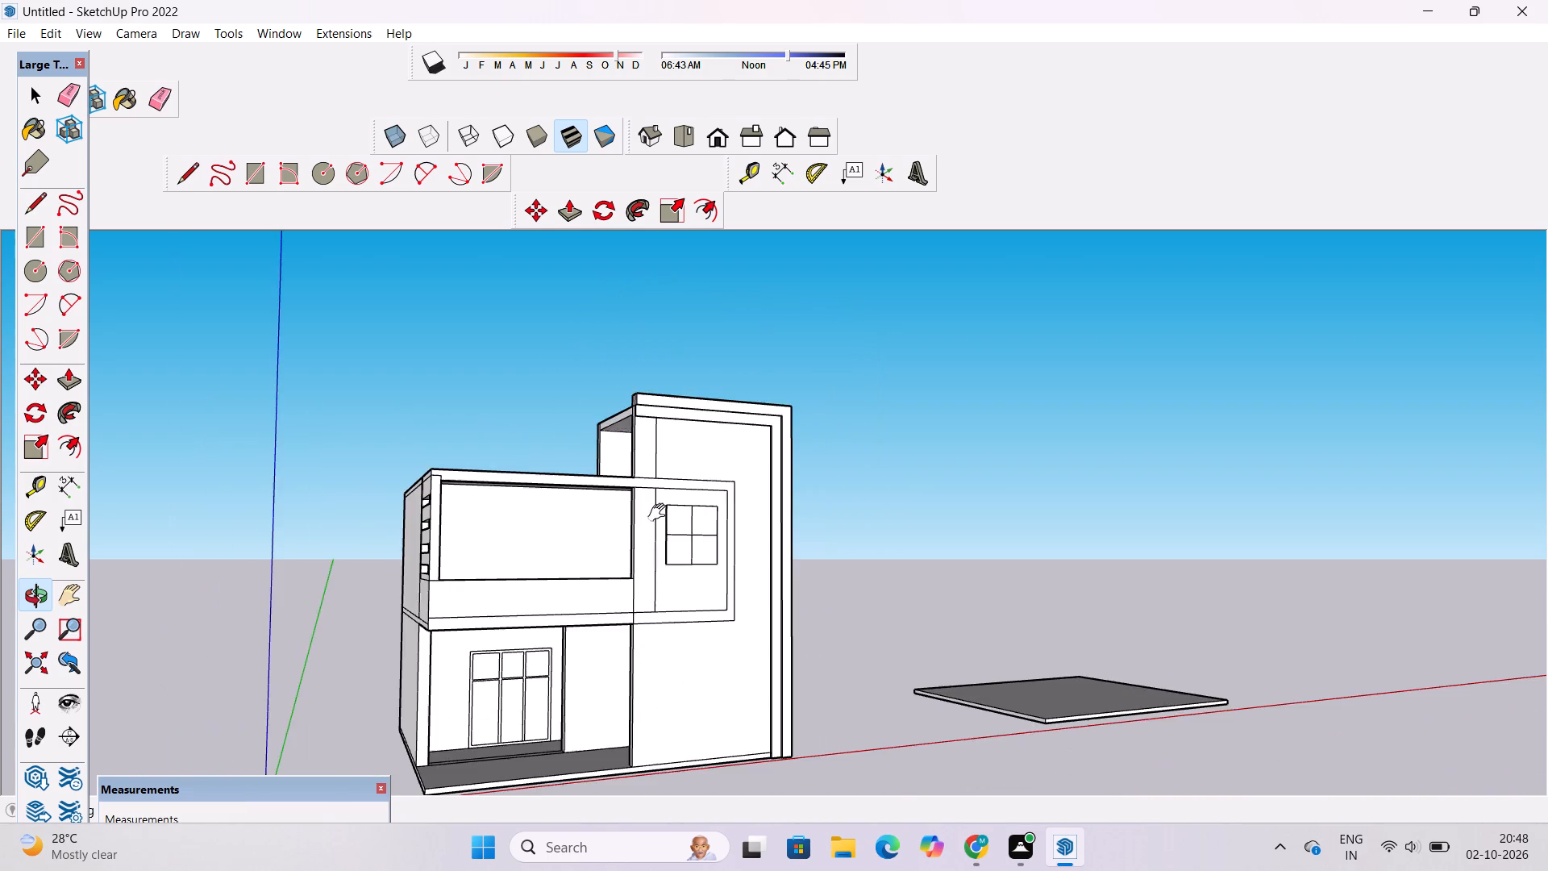
Draw a narrow upright rectangle 5' high by about 1' 8" wide on the tower wall above the window.
{"action": "scroll", "coordinate": [663, 510], "scroll_direction": "up", "scroll_amount": 6, "text": "shift"}
{"action": "scroll", "coordinate": [663, 499], "scroll_direction": "down", "scroll_amount": 4, "text": "shift"}
{"action": "left_click_drag", "start_coordinate": [683, 501], "coordinate": [635, 506], "text": "shift"}
{"action": "scroll", "coordinate": [635, 506], "scroll_direction": "down", "scroll_amount": 3, "text": "shift"}
{"action": "left_click_drag", "start_coordinate": [668, 468], "coordinate": [664, 477], "text": "shift"}
{"action": "left_click_drag", "start_coordinate": [723, 484], "coordinate": [548, 512]}
{"action": "scroll", "coordinate": [577, 470], "scroll_direction": "up", "scroll_amount": 3}
{"action": "left_click_drag", "start_coordinate": [696, 444], "coordinate": [592, 474], "text": "shift"}
{"action": "left_click_drag", "start_coordinate": [596, 475], "coordinate": [634, 536], "text": "shift"}
{"action": "scroll", "coordinate": [632, 545], "scroll_direction": "up", "scroll_amount": 4, "text": "shift"}
{"action": "left_click_drag", "start_coordinate": [637, 559], "coordinate": [588, 508], "text": "shift"}
{"action": "left_click_drag", "start_coordinate": [588, 513], "coordinate": [662, 549]}
{"action": "scroll", "coordinate": [662, 549], "scroll_direction": "up", "scroll_amount": 2}
{"action": "left_click_drag", "start_coordinate": [662, 548], "coordinate": [662, 531], "text": "shift"}
{"action": "key", "text": "r"}
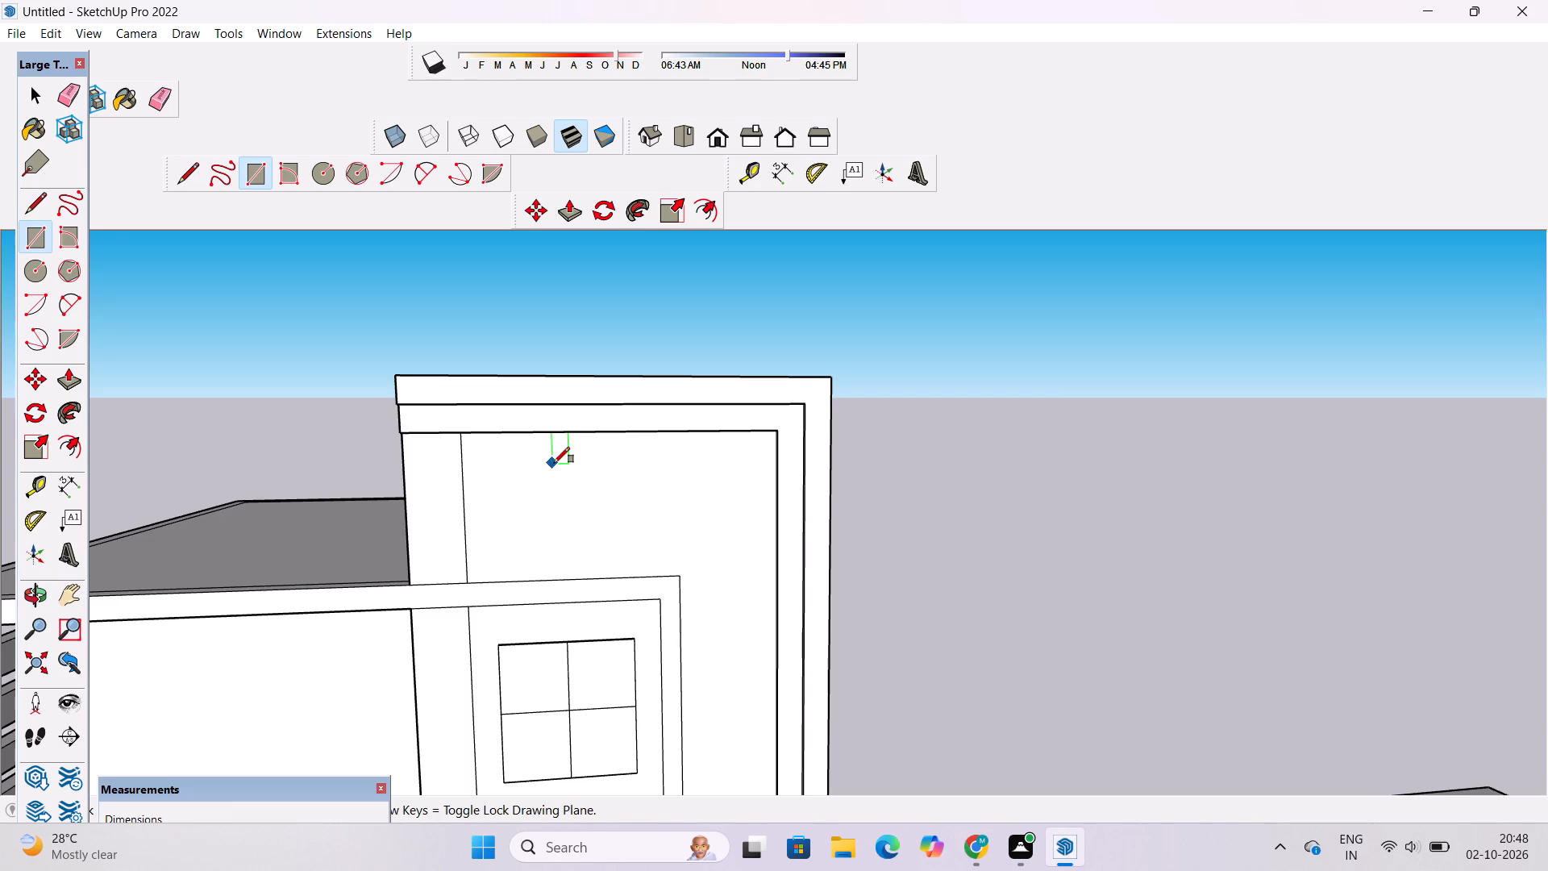
{"action": "left_click", "coordinate": [554, 463]}
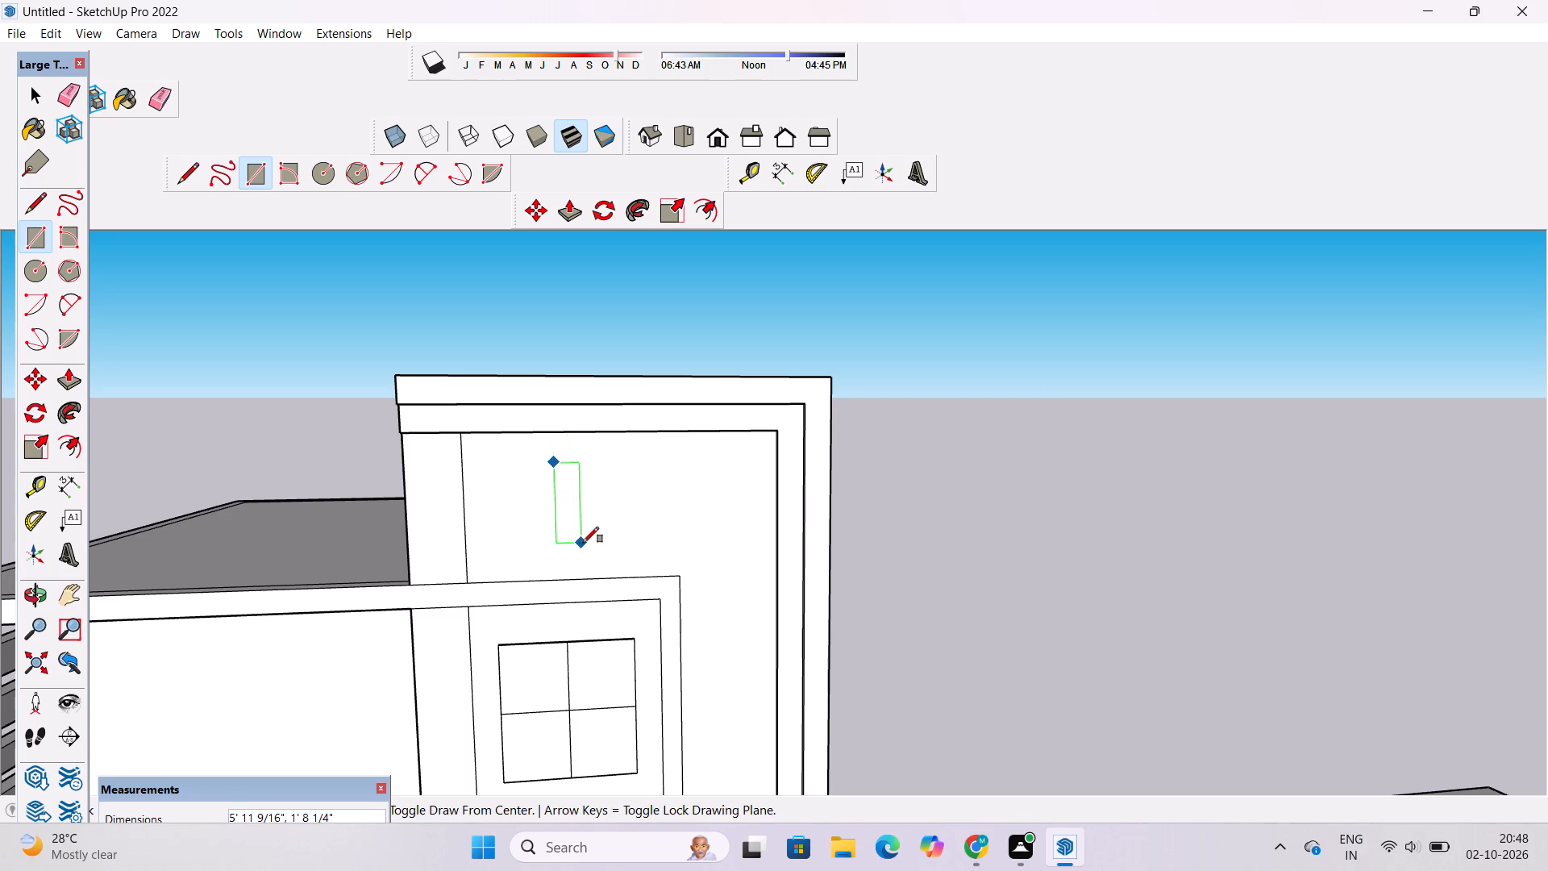
{"action": "type", "text": "5'"}
{"action": "key", "text": "Return"}
{"action": "key", "text": "space"}
Copy the narrow rectangle 4' horizontally along the tower wall and multiply the copy by 2, making a row of three.
{"action": "double_click", "coordinate": [569, 502]}
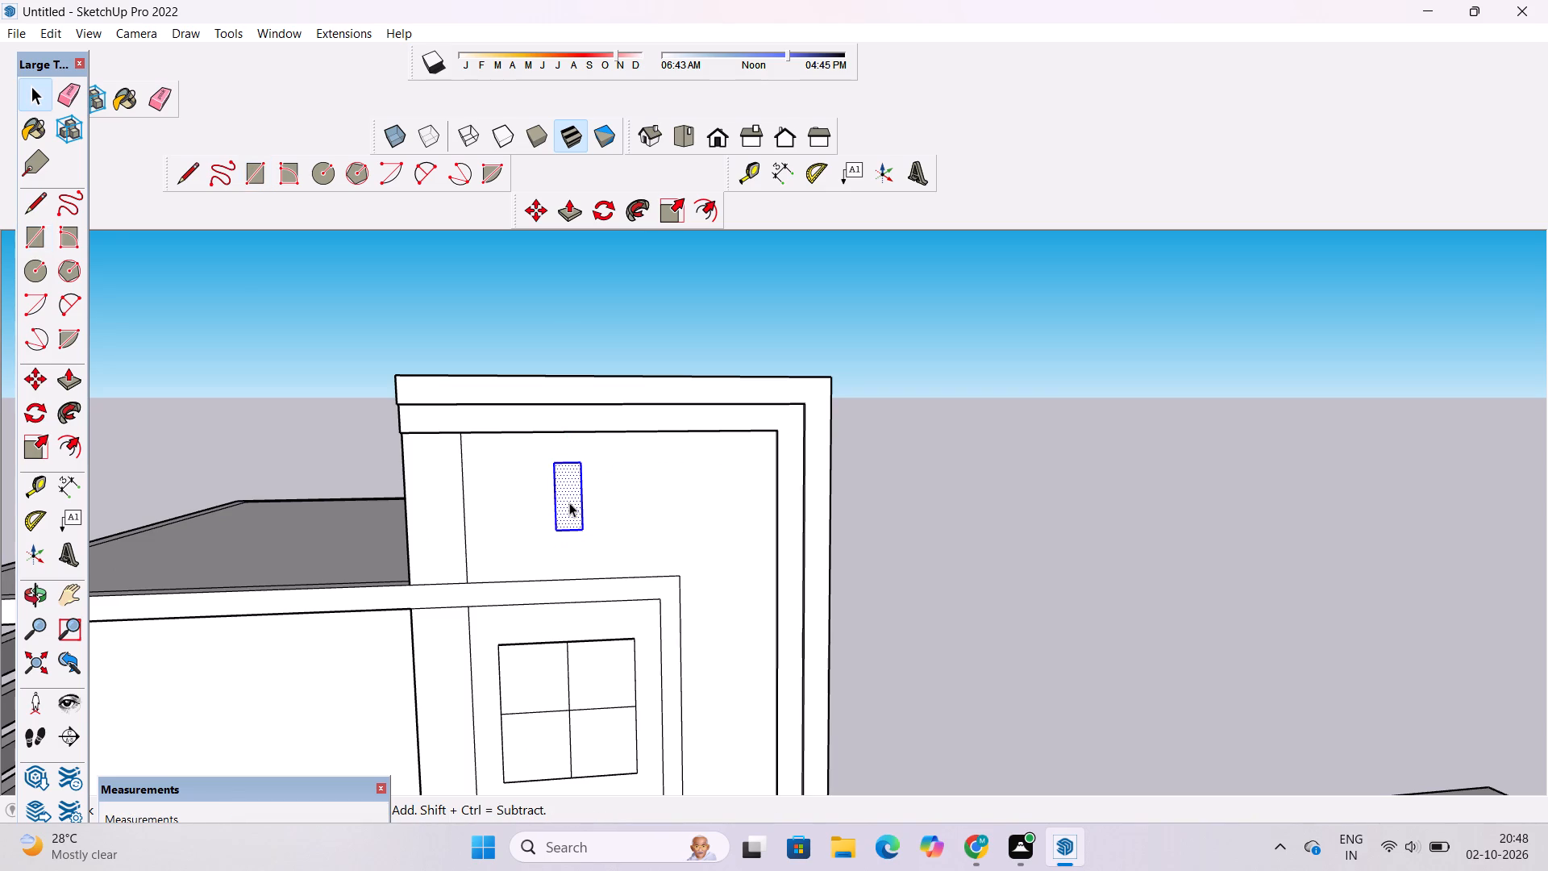
{"action": "key", "text": "m"}
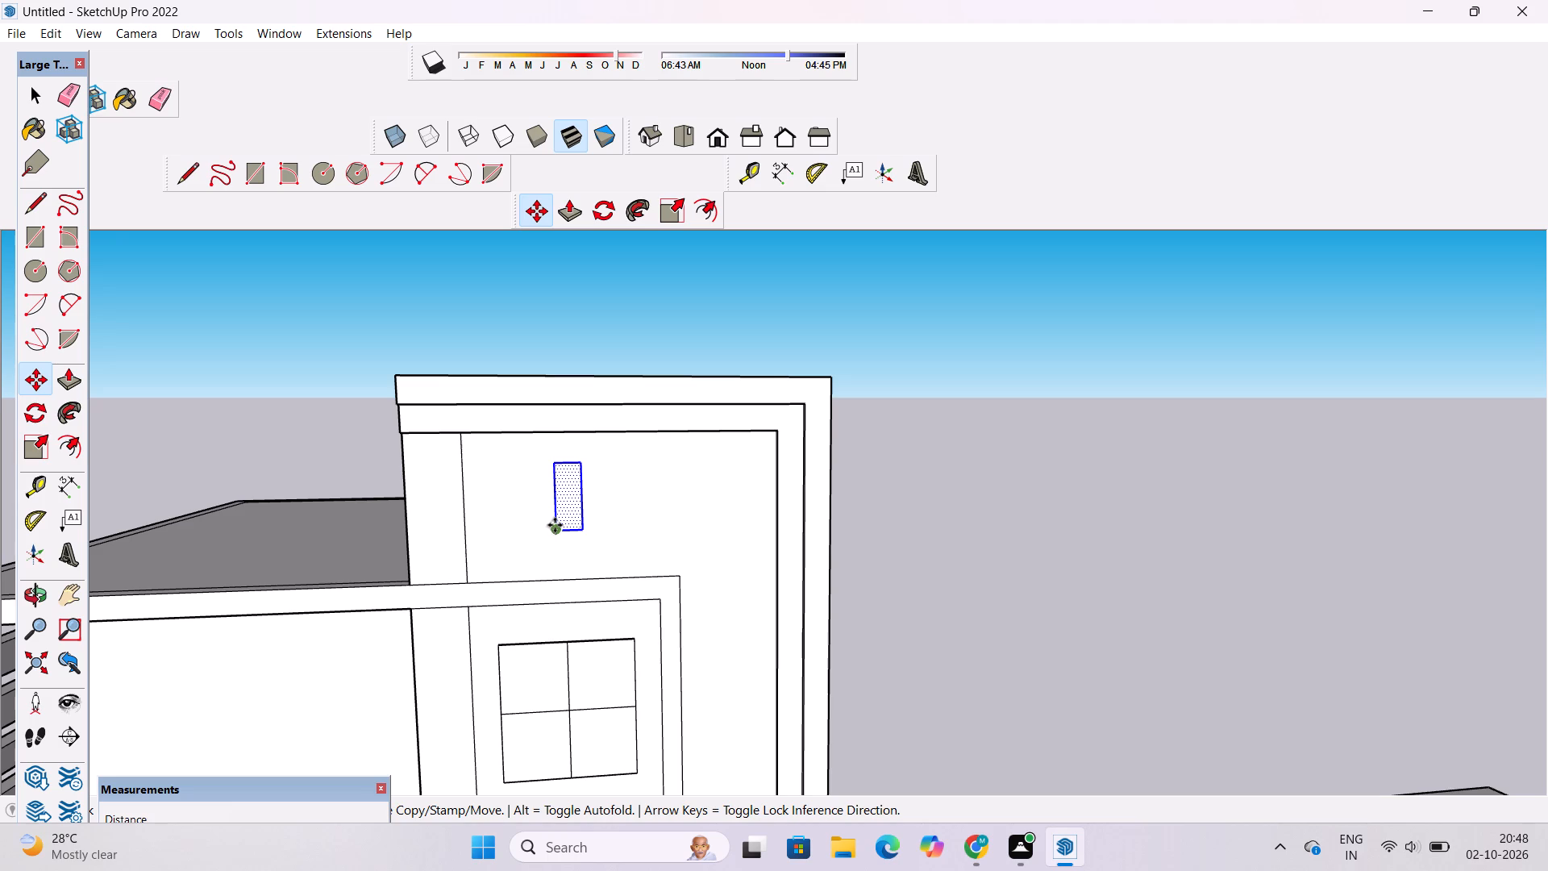
{"action": "left_click", "coordinate": [556, 529]}
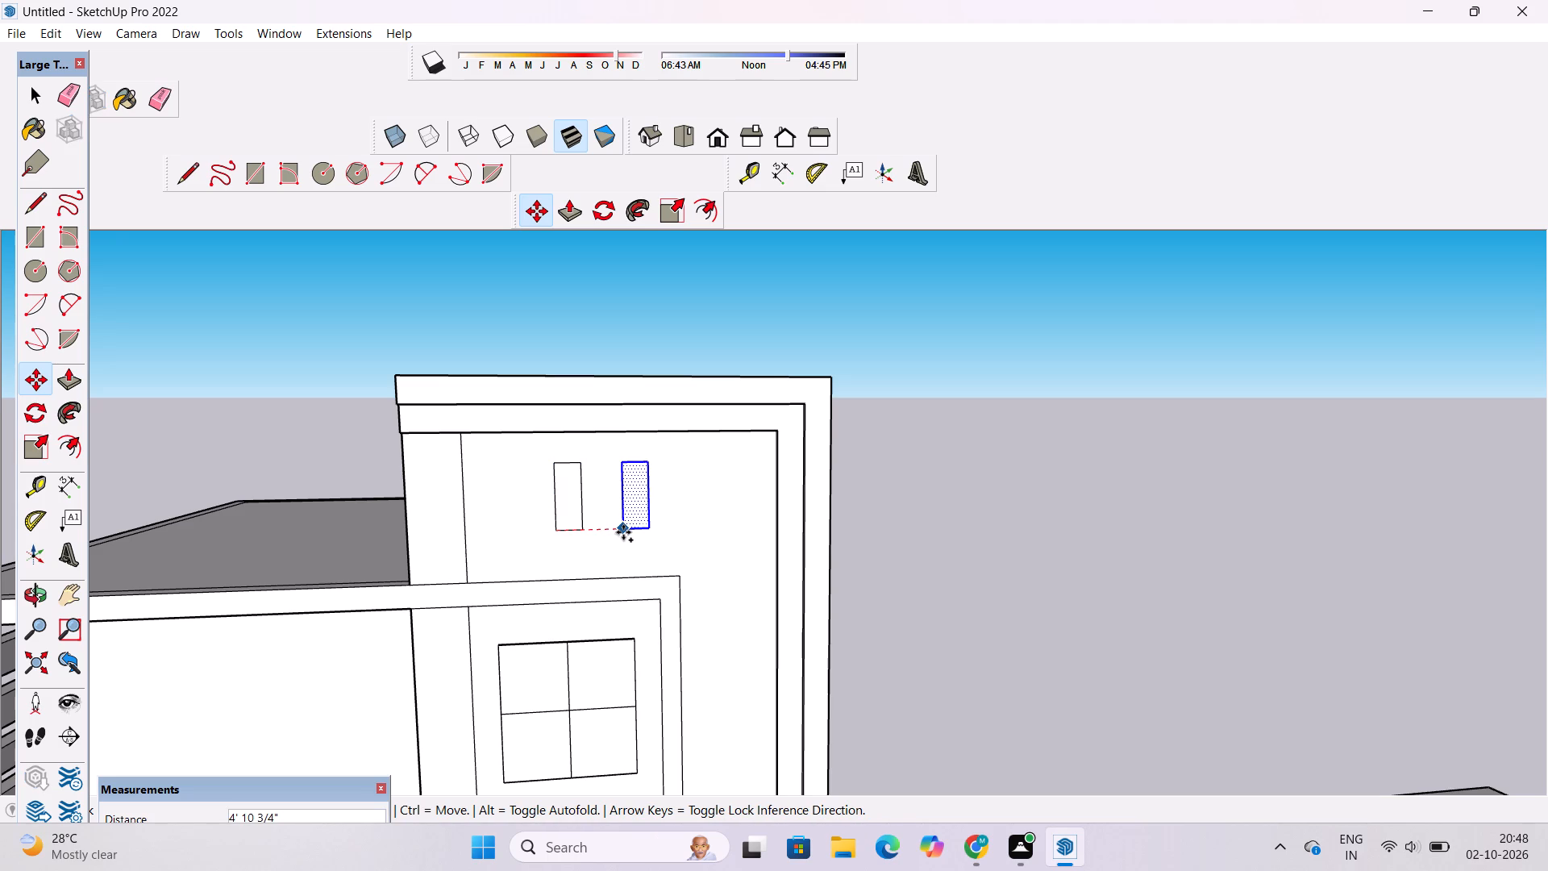
{"action": "type", "text": "4'"}
{"action": "key", "text": "Return"}
{"action": "type", "text": "*2"}
{"action": "key", "text": "Return"}
{"action": "key", "text": "space"}
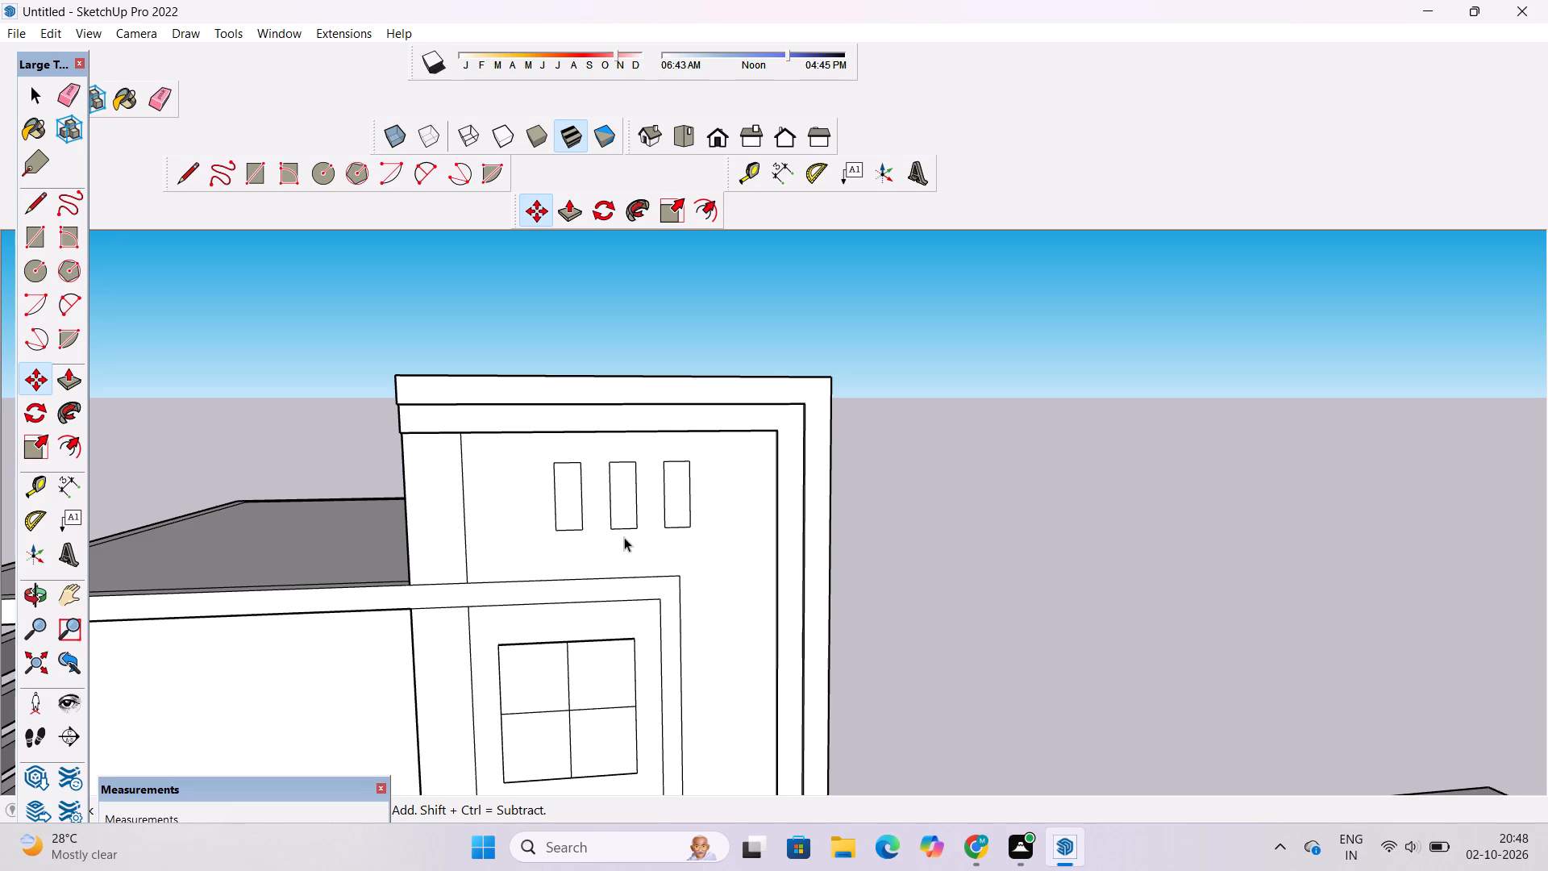
Recess the three narrow rectangles above the window 1.5" into the wall with Push/Pull.
{"action": "left_click", "coordinate": [680, 509]}
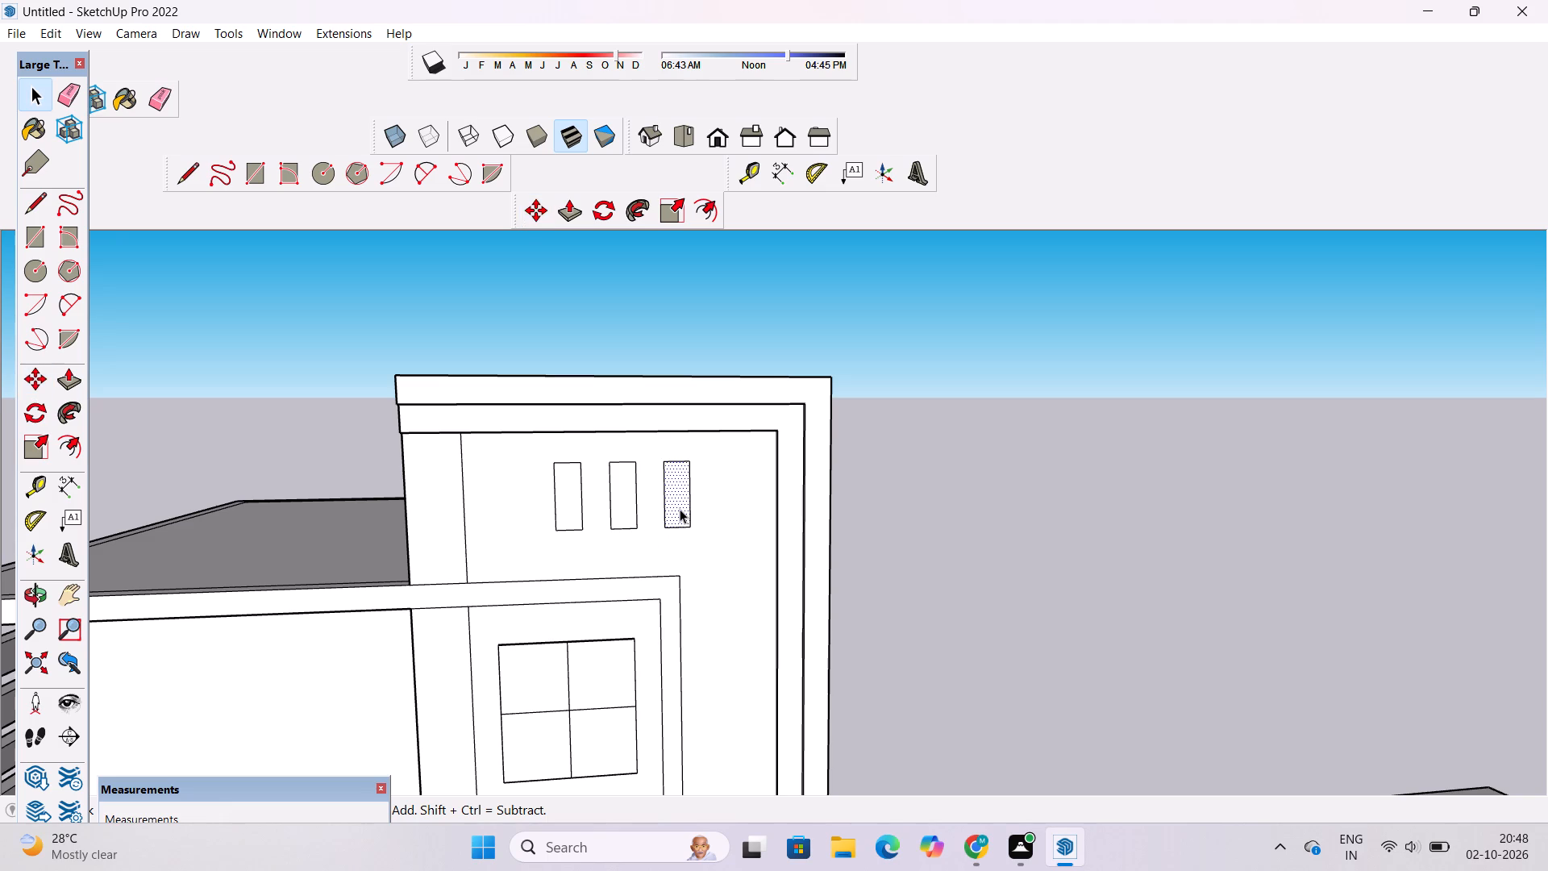
{"action": "scroll", "coordinate": [680, 509], "scroll_direction": "up", "scroll_amount": 2}
{"action": "key", "text": "p"}
{"action": "left_click", "coordinate": [680, 509]}
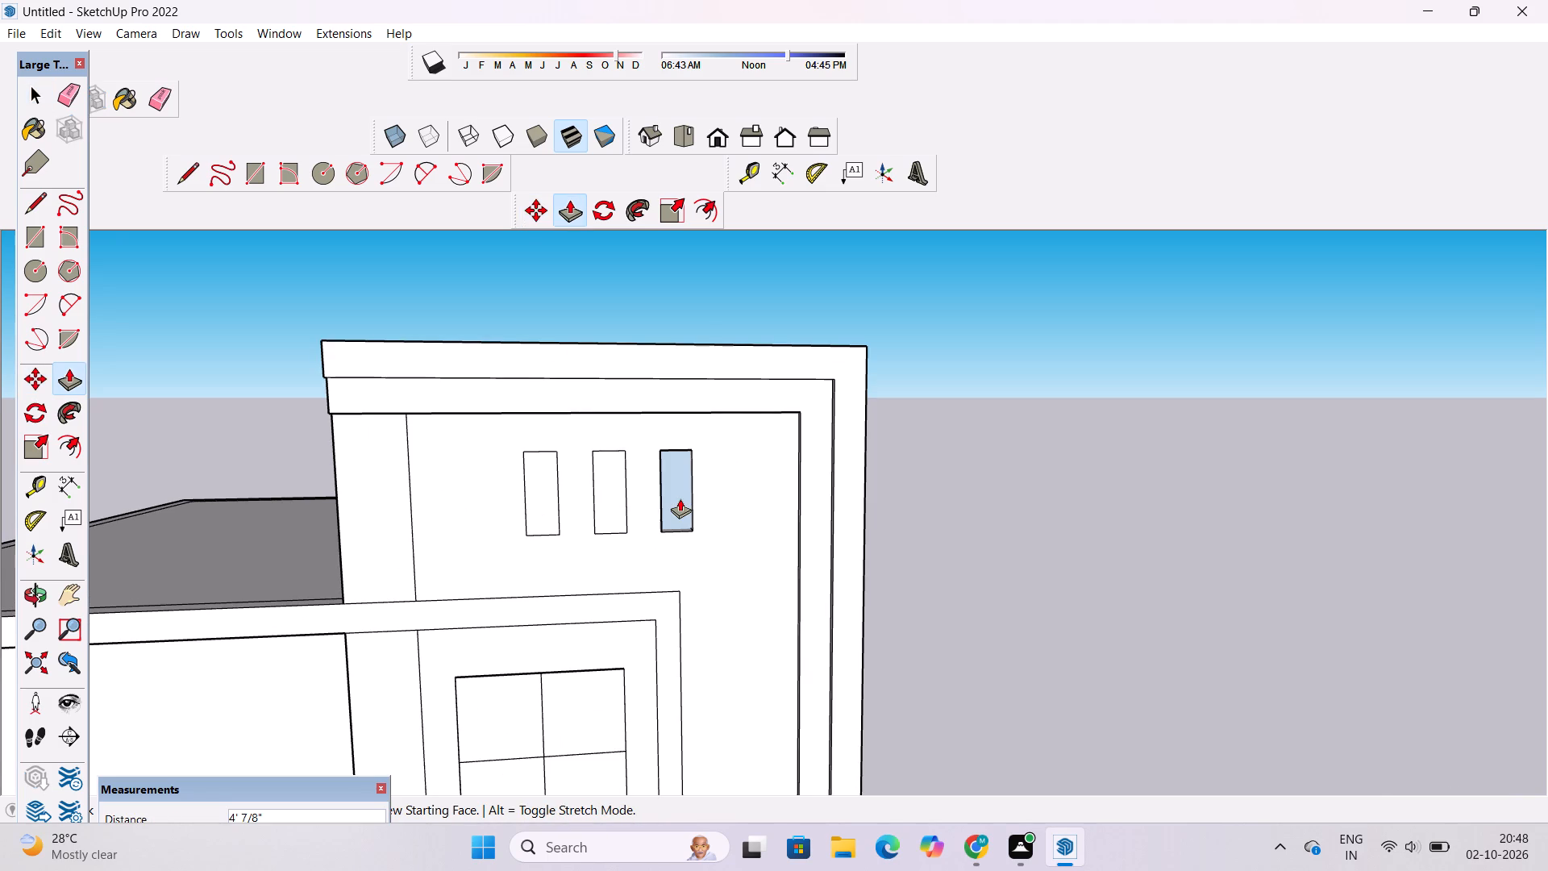
{"action": "type", "text": "1.5\""}
{"action": "key", "text": "Return"}
{"action": "left_click", "coordinate": [614, 469]}
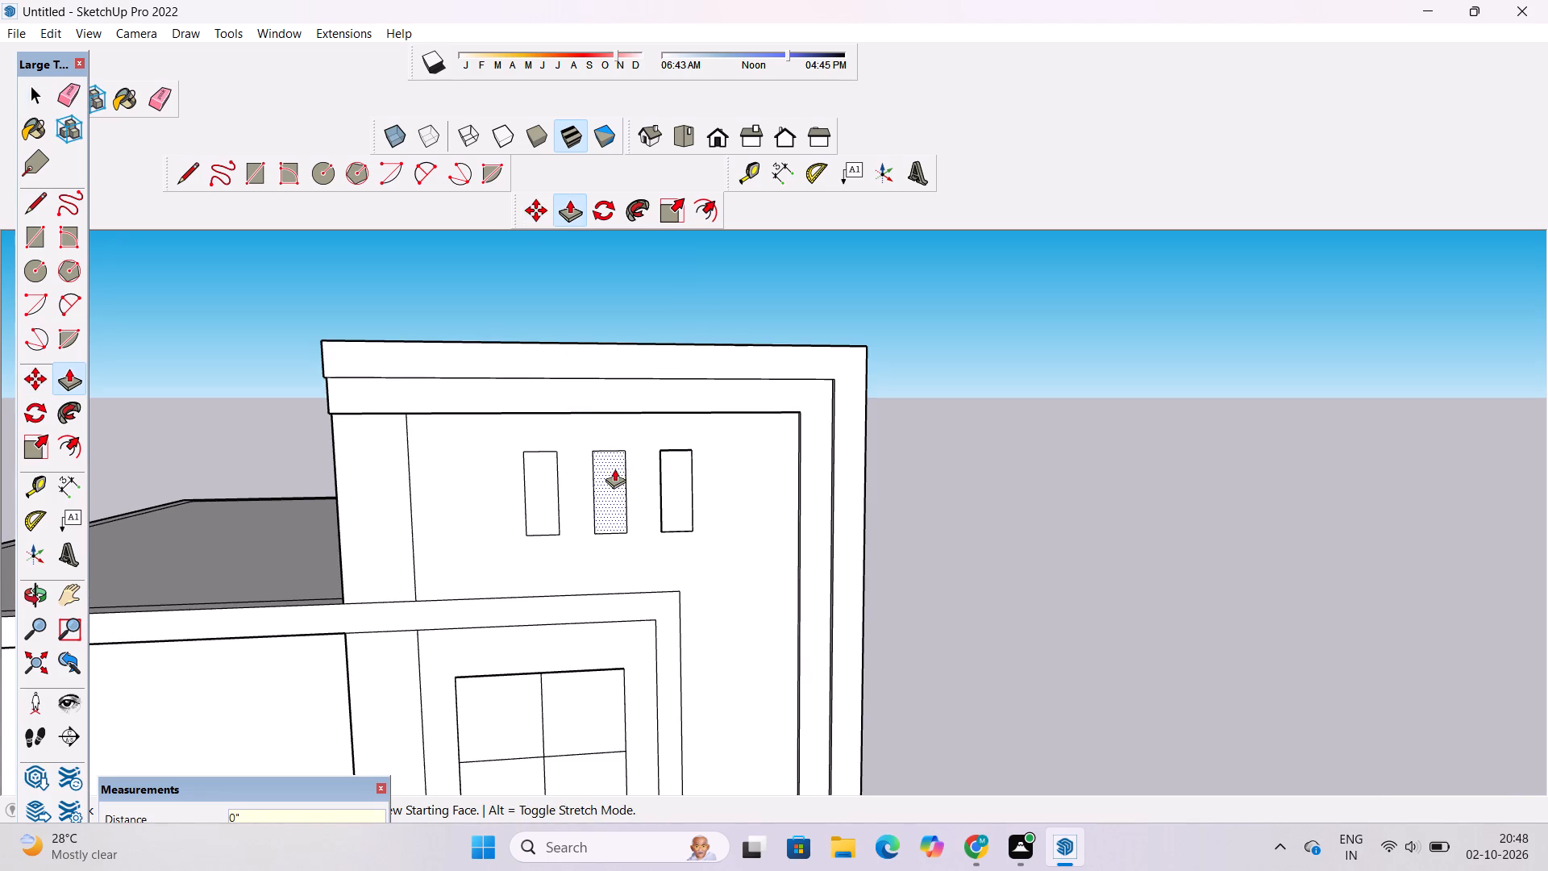
{"action": "scroll", "coordinate": [667, 466], "scroll_direction": "up", "scroll_amount": 4}
{"action": "left_click", "coordinate": [692, 465]}
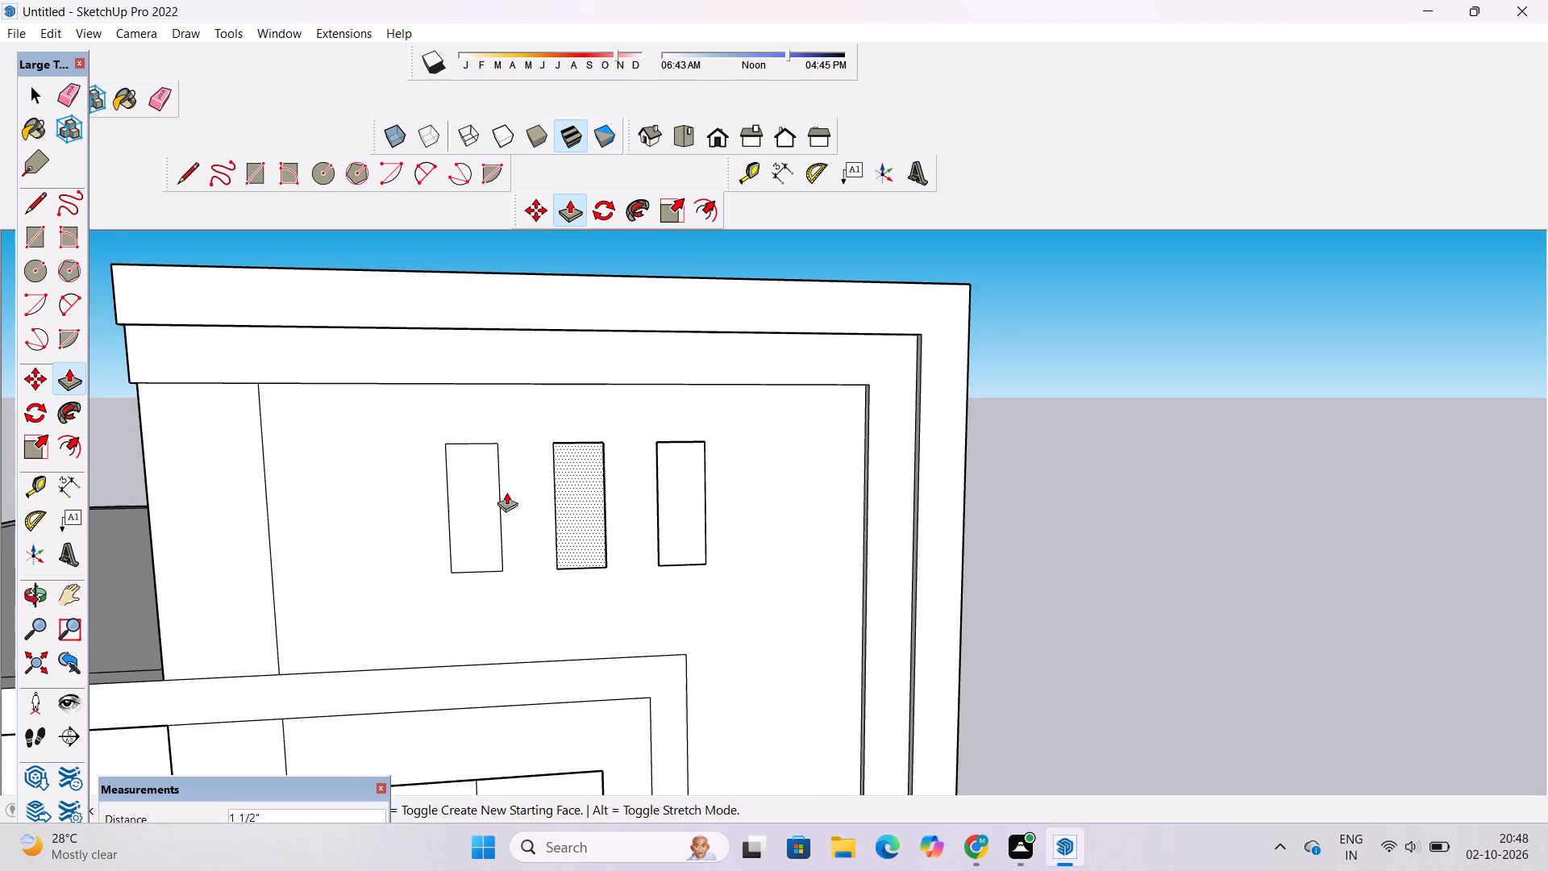
{"action": "left_click", "coordinate": [464, 492]}
{"action": "left_click", "coordinate": [582, 473]}
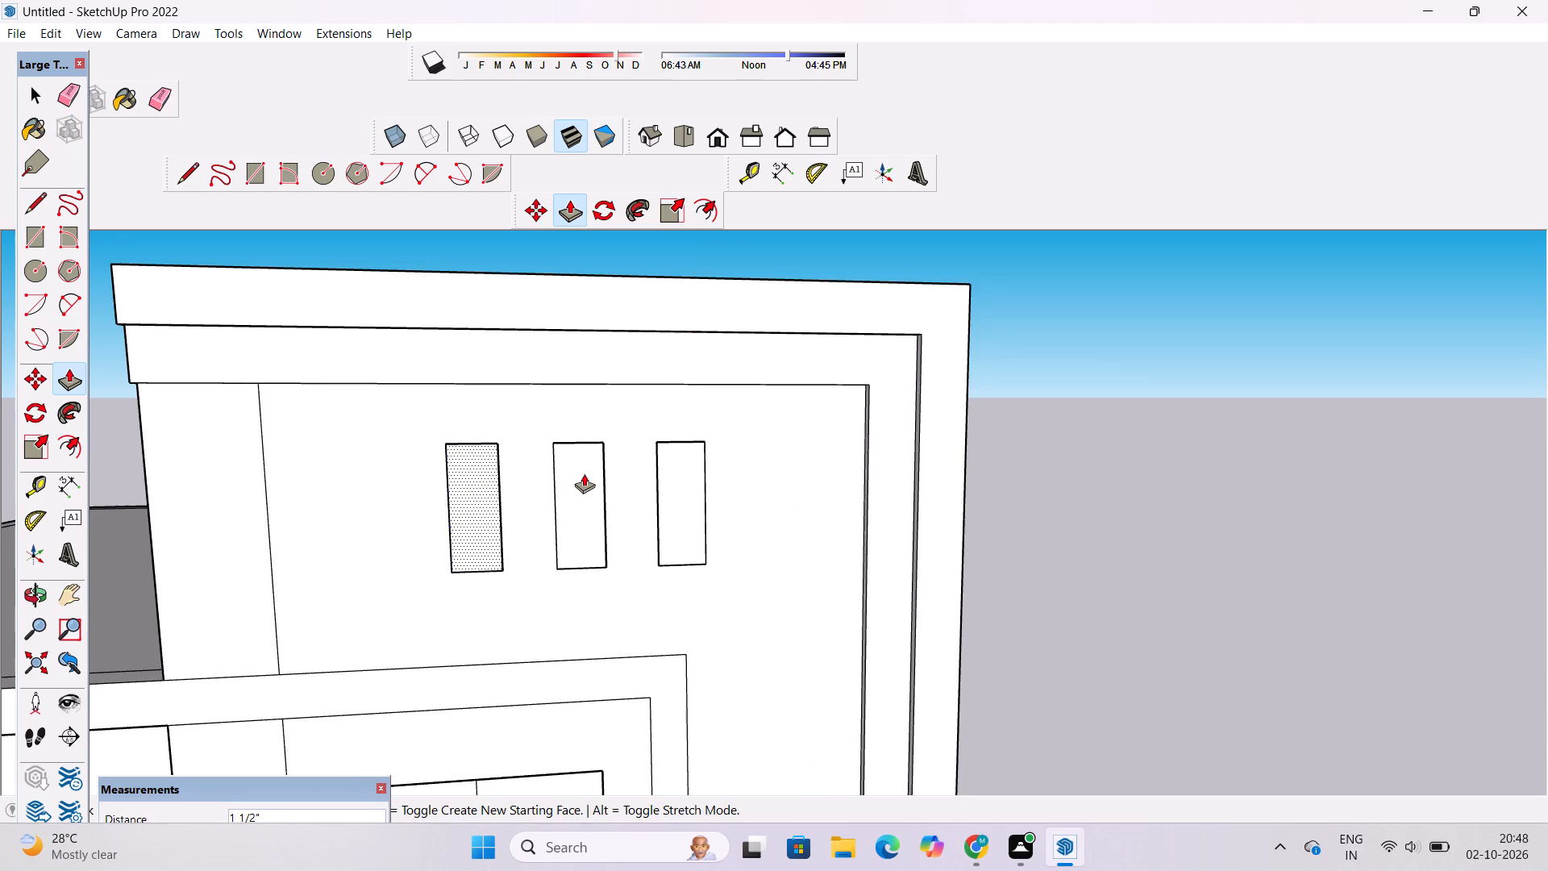
Examine the three recessed slots and the upper tower wall from several angles.
{"action": "key", "text": "o"}
{"action": "scroll", "coordinate": [602, 465], "scroll_direction": "down", "scroll_amount": 5}
{"action": "left_click_drag", "start_coordinate": [539, 519], "coordinate": [668, 514], "text": "shift"}
{"action": "key", "text": "space"}
{"action": "left_click", "coordinate": [1042, 443]}
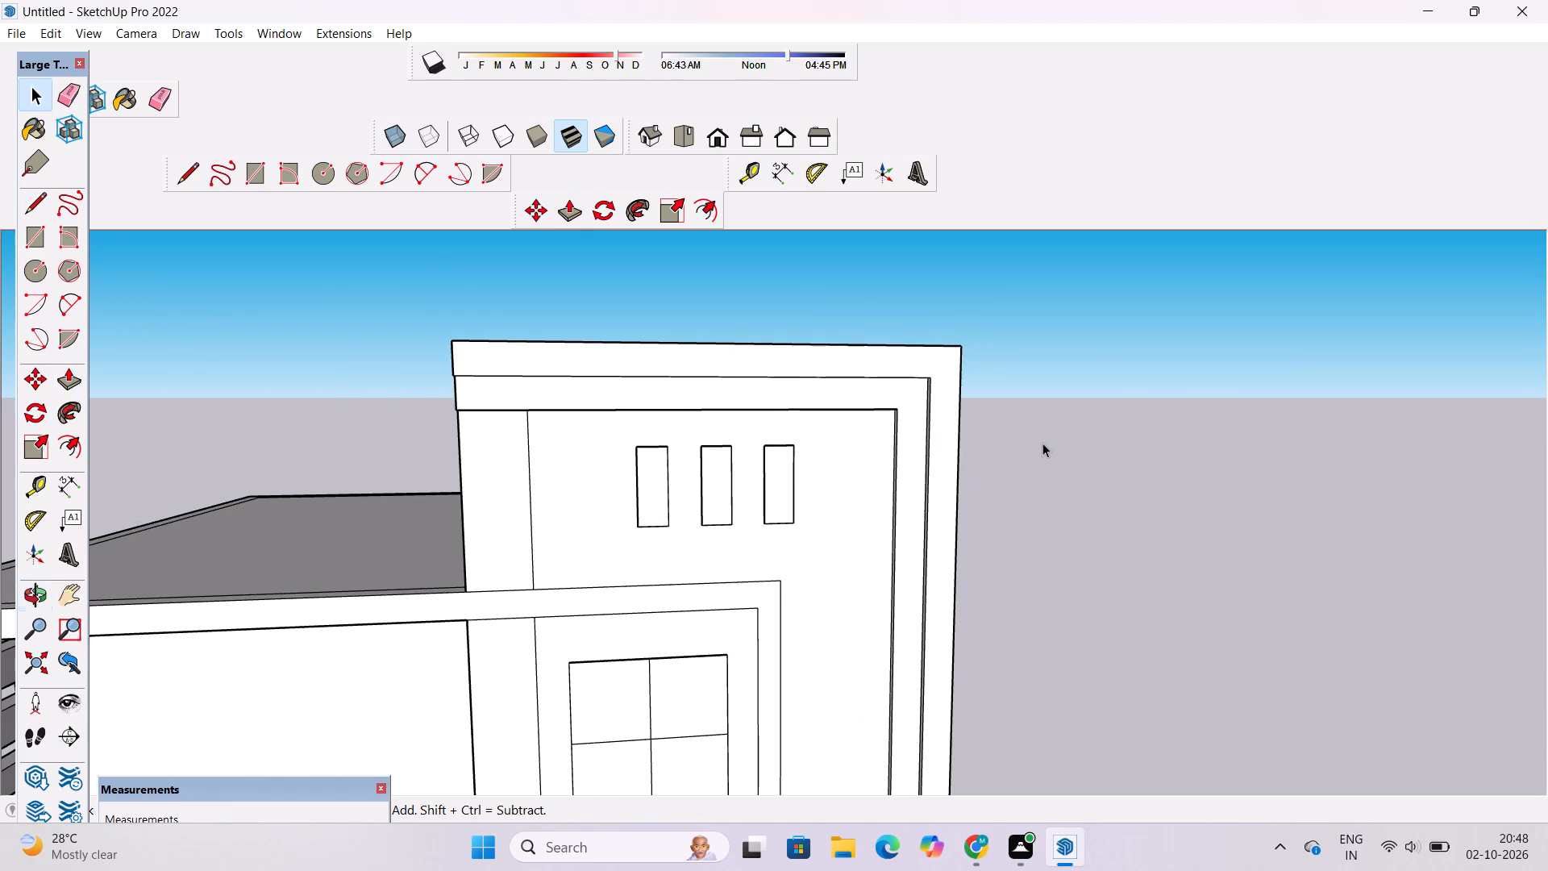
{"action": "key", "text": "o"}
{"action": "scroll", "coordinate": [662, 519], "scroll_direction": "up", "scroll_amount": 4}
{"action": "left_click_drag", "start_coordinate": [657, 521], "coordinate": [867, 544]}
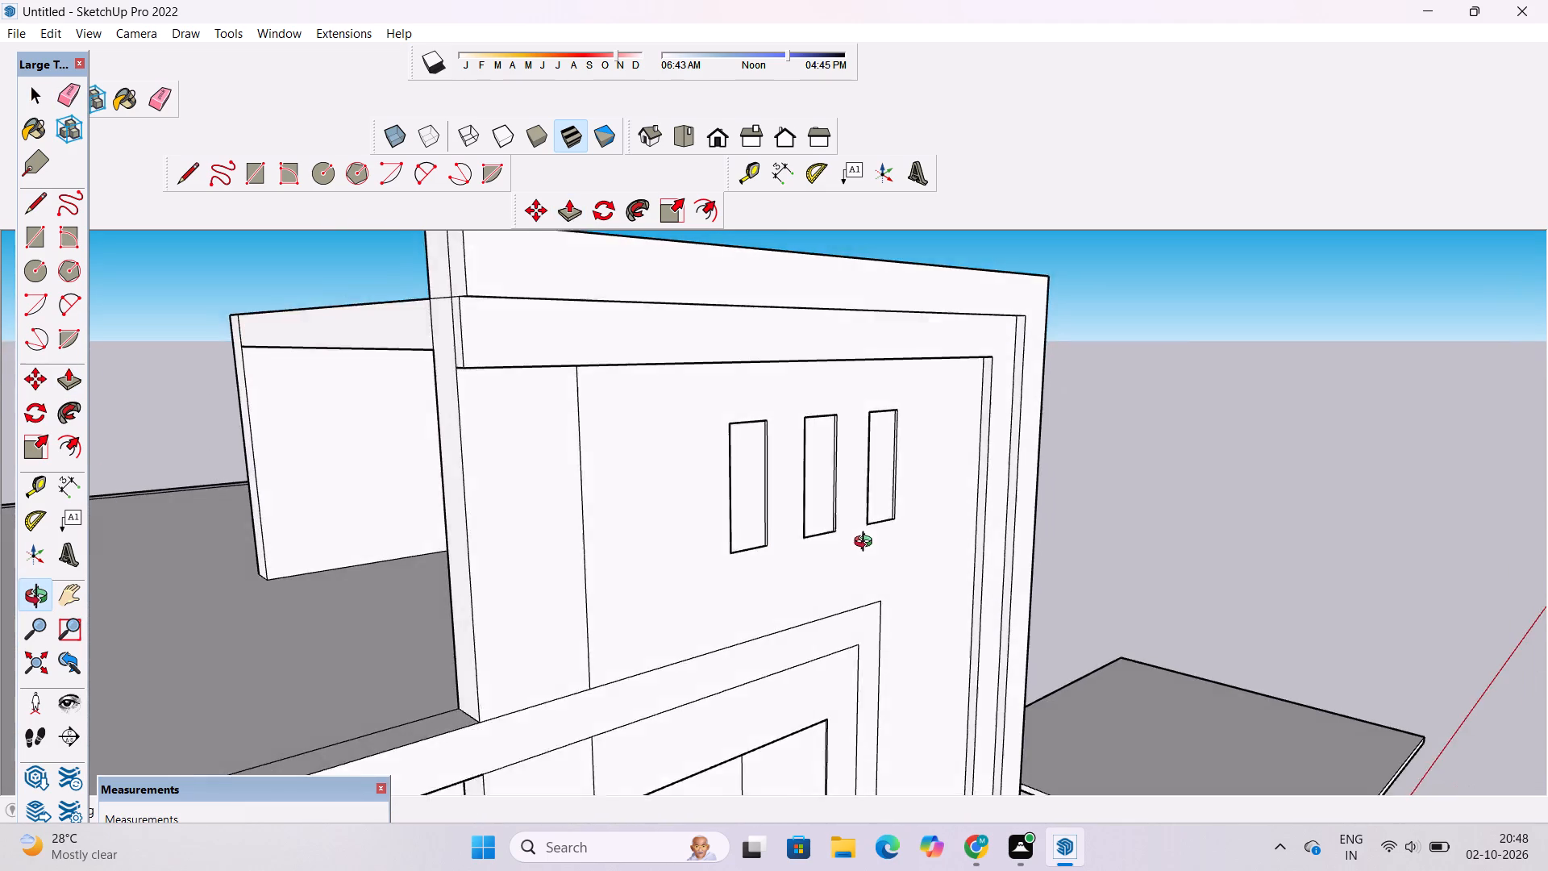
{"action": "left_click_drag", "start_coordinate": [867, 544], "coordinate": [793, 561]}
{"action": "left_click_drag", "start_coordinate": [800, 552], "coordinate": [692, 554], "text": "shift"}
{"action": "scroll", "coordinate": [690, 554], "scroll_direction": "down", "scroll_amount": 3}
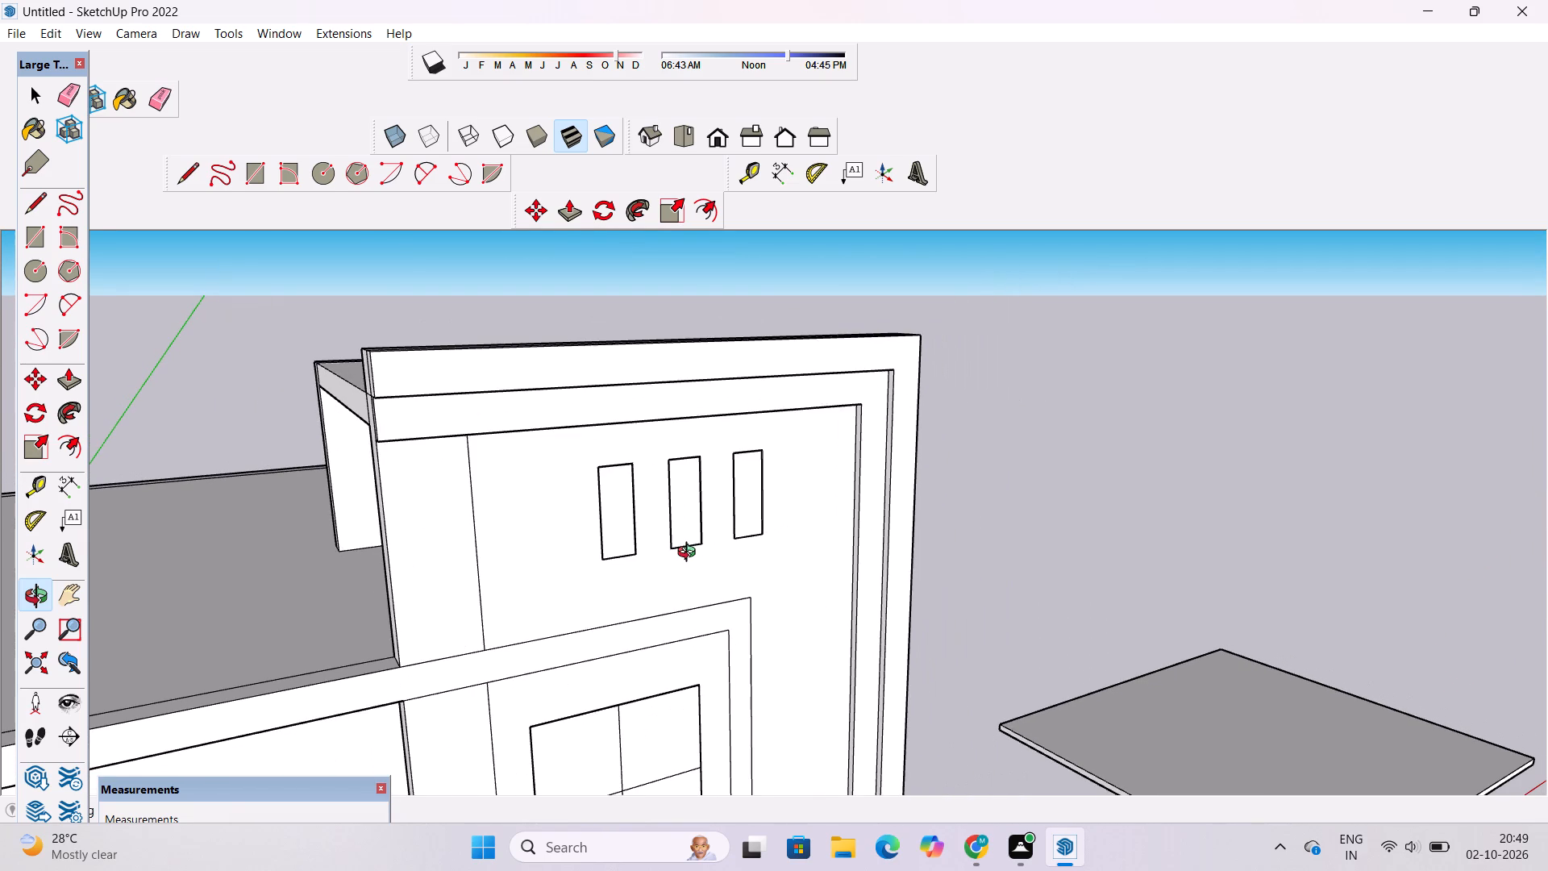
{"action": "left_click_drag", "start_coordinate": [690, 554], "coordinate": [688, 547]}
{"action": "left_click_drag", "start_coordinate": [694, 563], "coordinate": [613, 514]}
{"action": "scroll", "coordinate": [613, 502], "scroll_direction": "down", "scroll_amount": 4}
{"action": "left_click_drag", "start_coordinate": [616, 501], "coordinate": [662, 523], "text": "shift"}
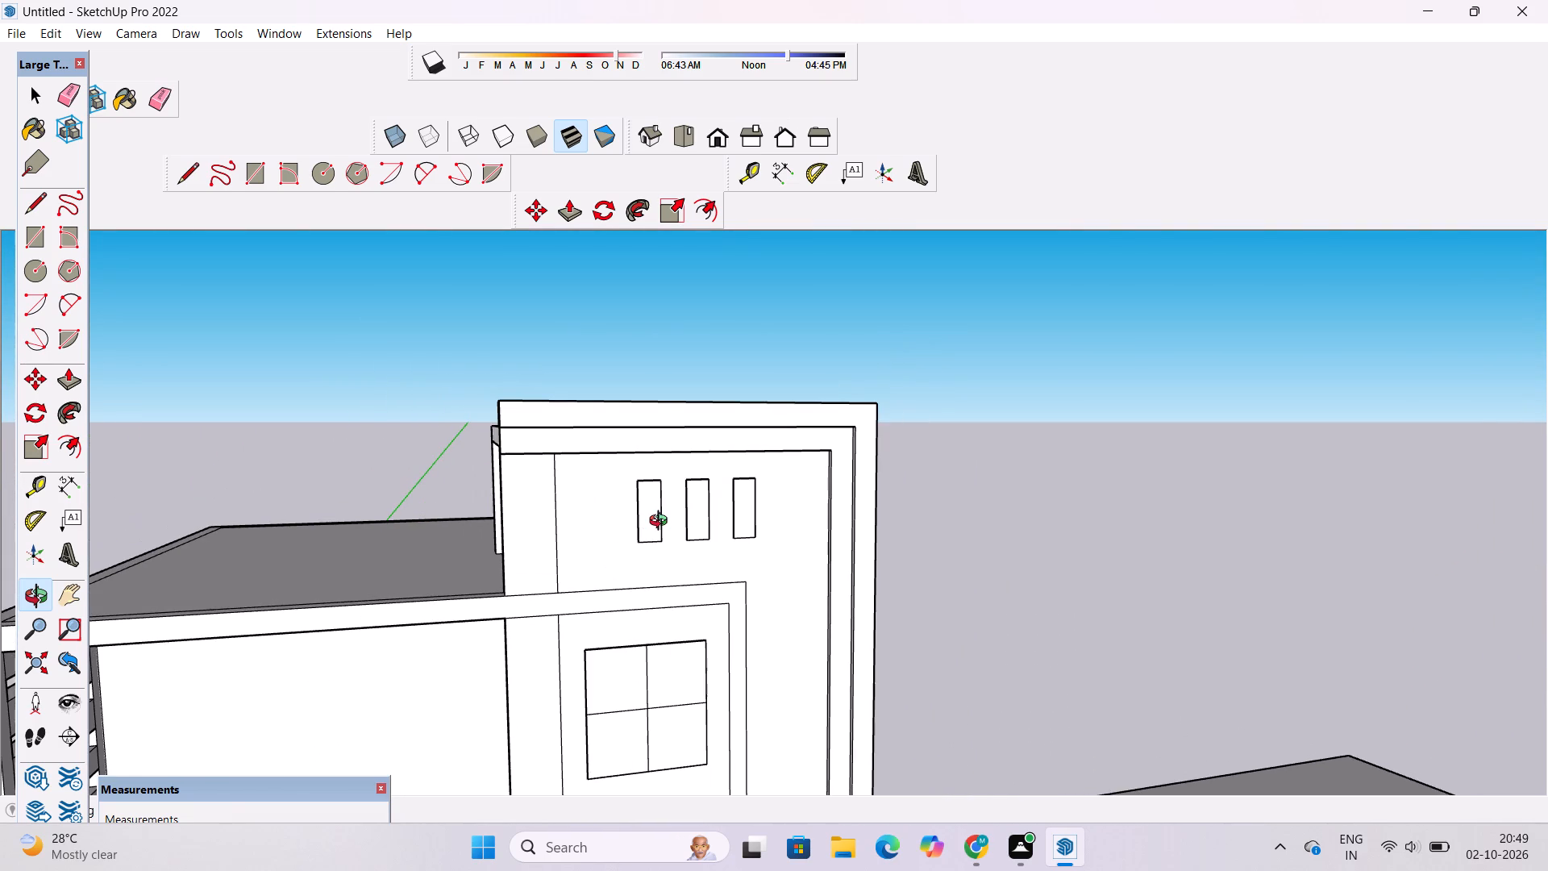
{"action": "scroll", "coordinate": [662, 523], "scroll_direction": "up", "scroll_amount": 3}
{"action": "scroll", "coordinate": [662, 523], "scroll_direction": "down", "scroll_amount": 4}
{"action": "scroll", "coordinate": [662, 523], "scroll_direction": "up", "scroll_amount": 2}
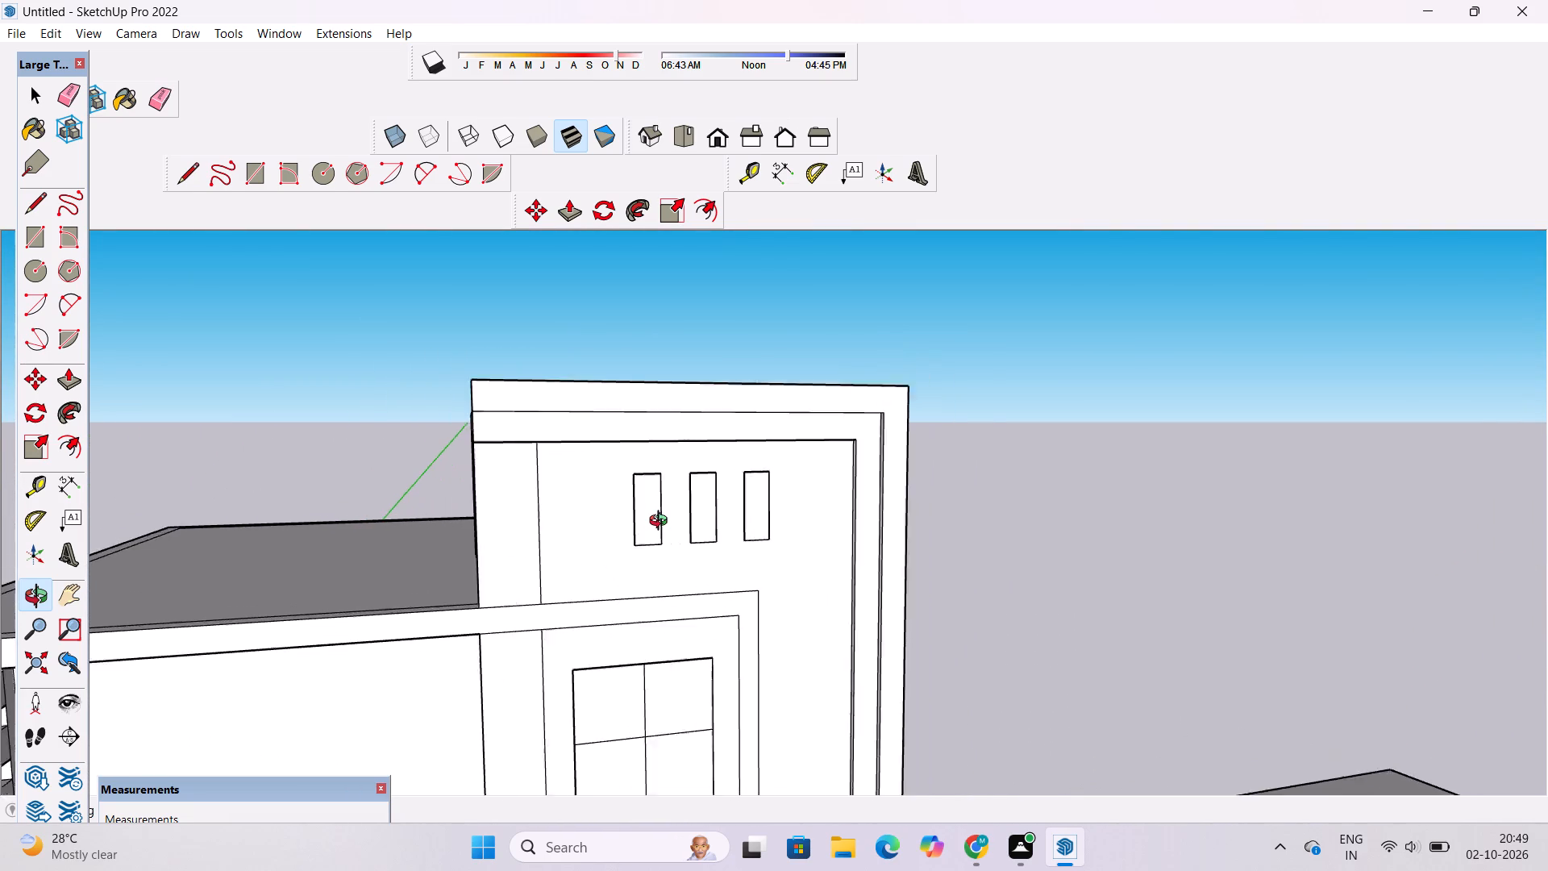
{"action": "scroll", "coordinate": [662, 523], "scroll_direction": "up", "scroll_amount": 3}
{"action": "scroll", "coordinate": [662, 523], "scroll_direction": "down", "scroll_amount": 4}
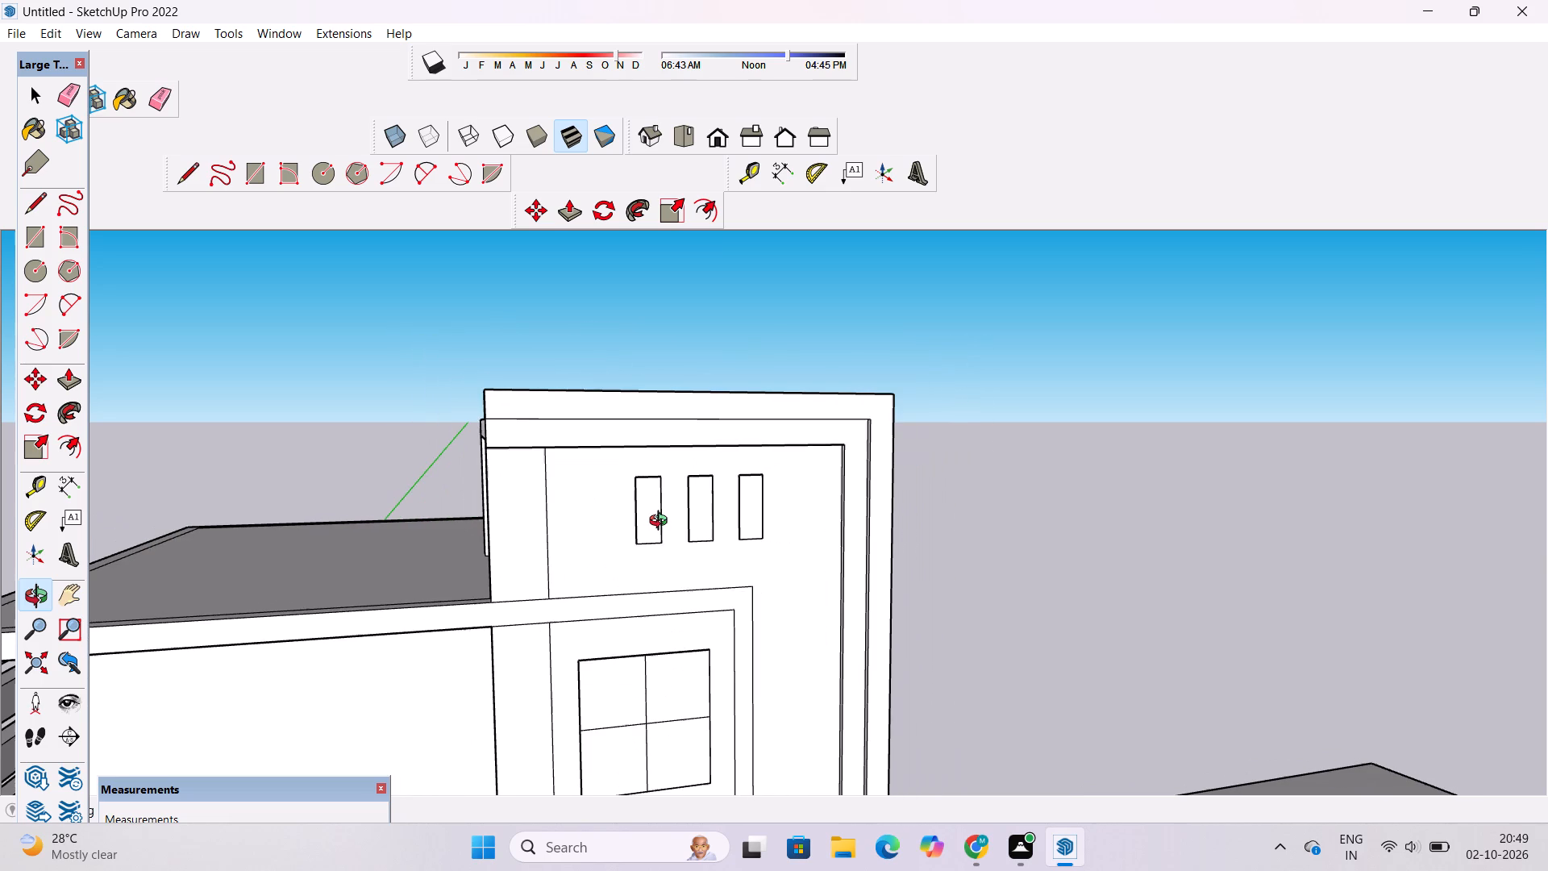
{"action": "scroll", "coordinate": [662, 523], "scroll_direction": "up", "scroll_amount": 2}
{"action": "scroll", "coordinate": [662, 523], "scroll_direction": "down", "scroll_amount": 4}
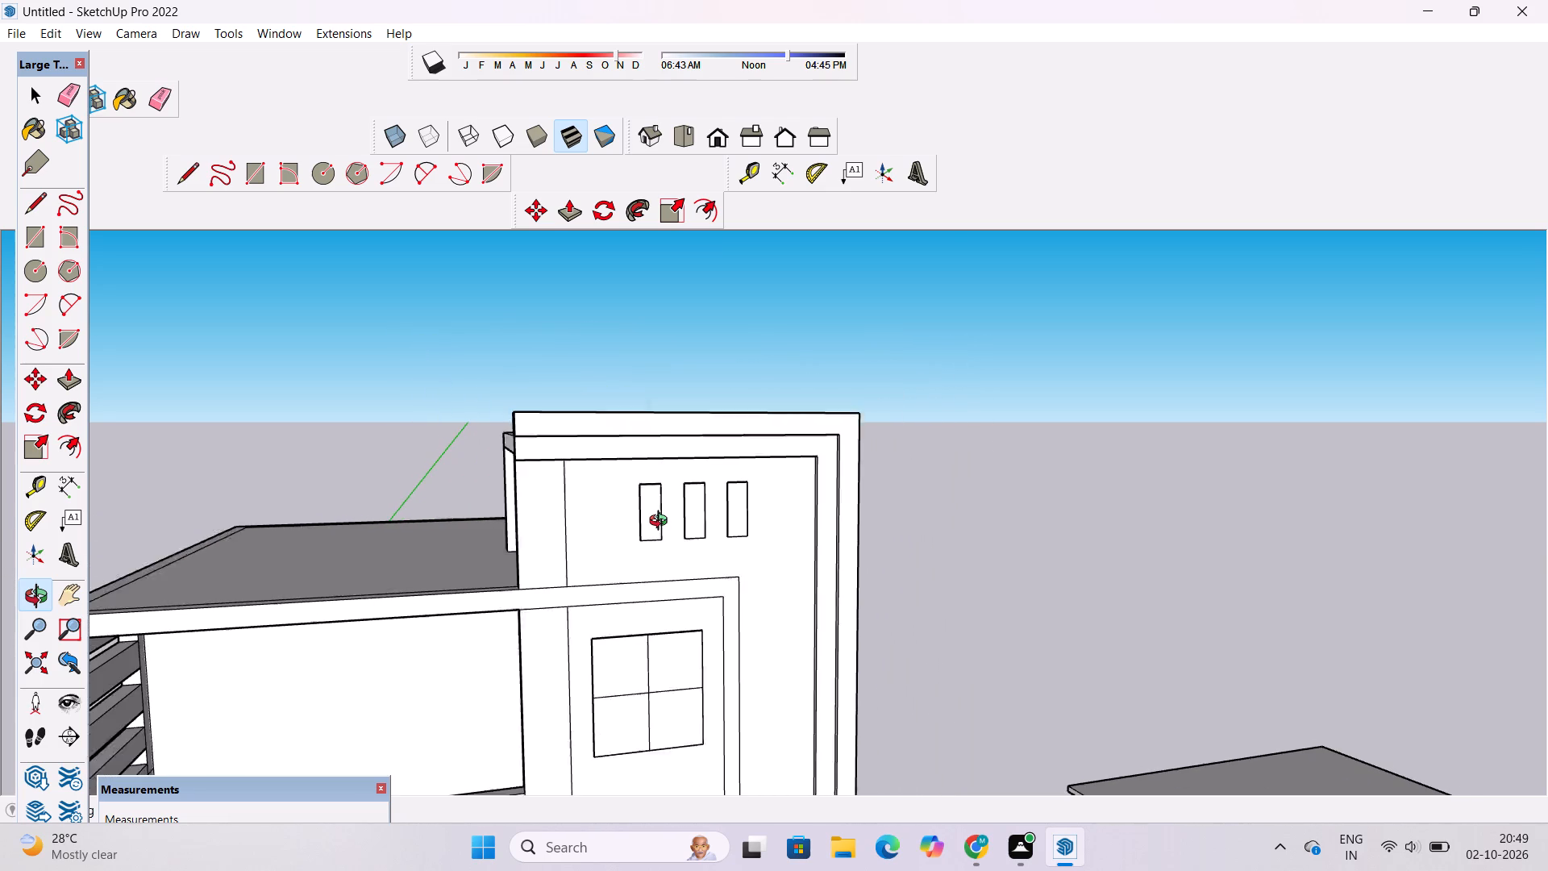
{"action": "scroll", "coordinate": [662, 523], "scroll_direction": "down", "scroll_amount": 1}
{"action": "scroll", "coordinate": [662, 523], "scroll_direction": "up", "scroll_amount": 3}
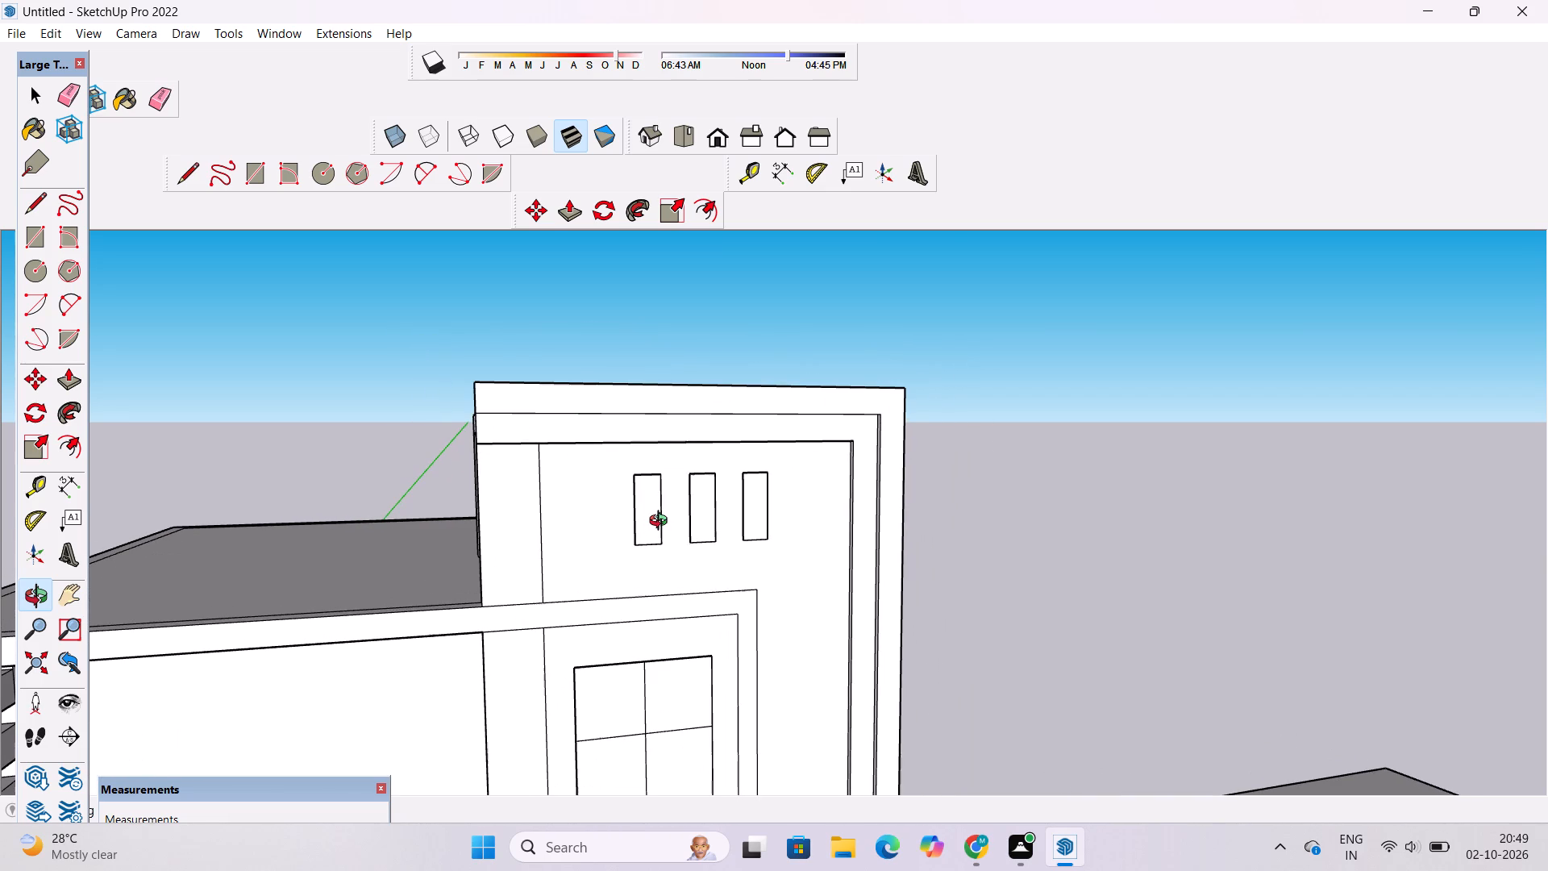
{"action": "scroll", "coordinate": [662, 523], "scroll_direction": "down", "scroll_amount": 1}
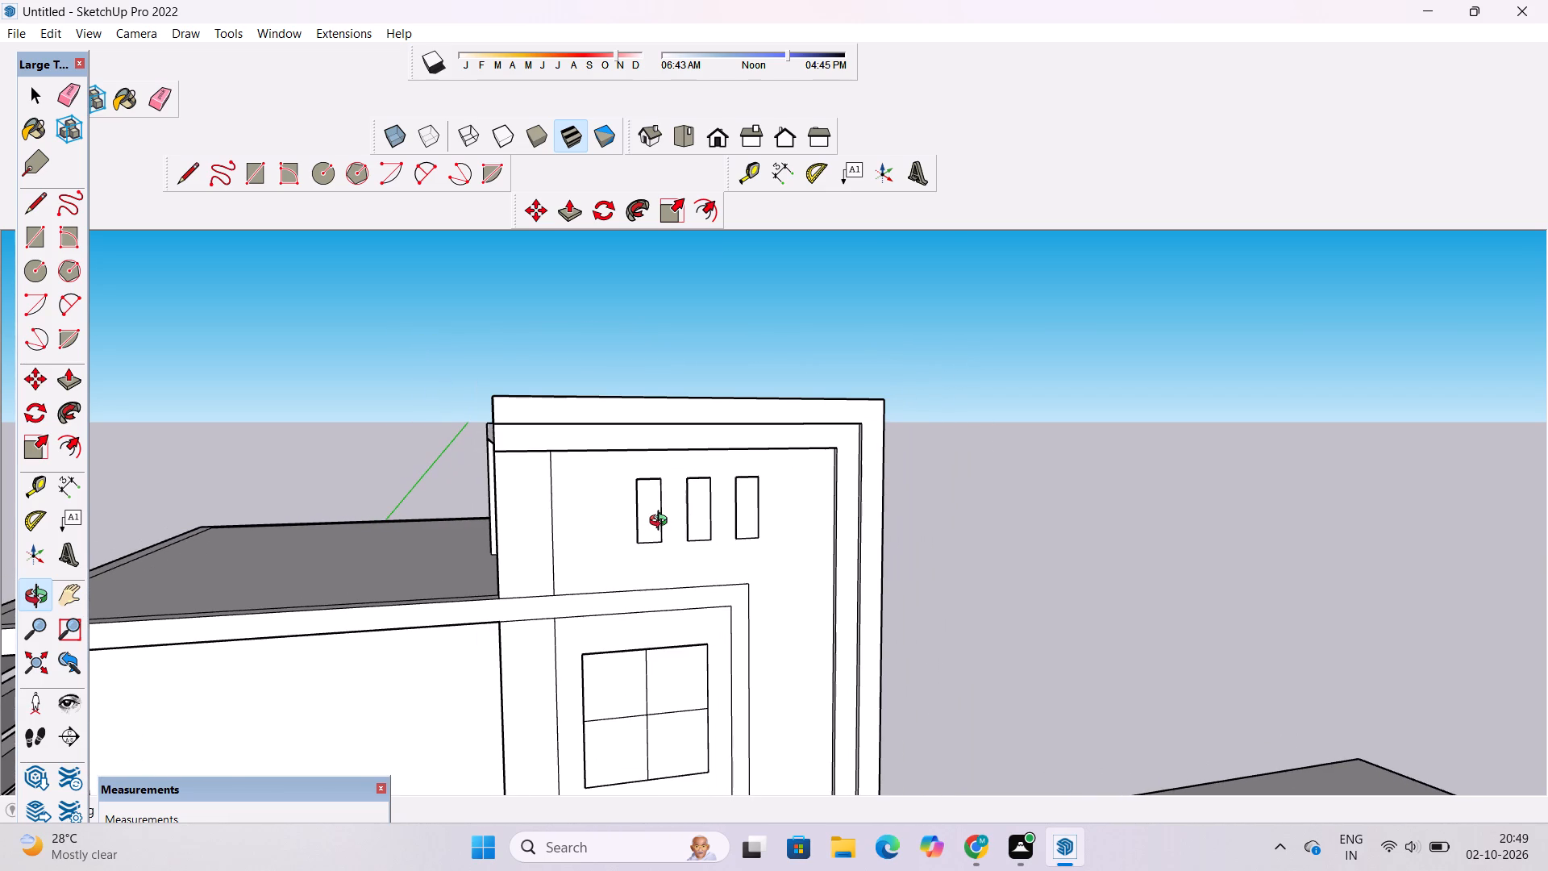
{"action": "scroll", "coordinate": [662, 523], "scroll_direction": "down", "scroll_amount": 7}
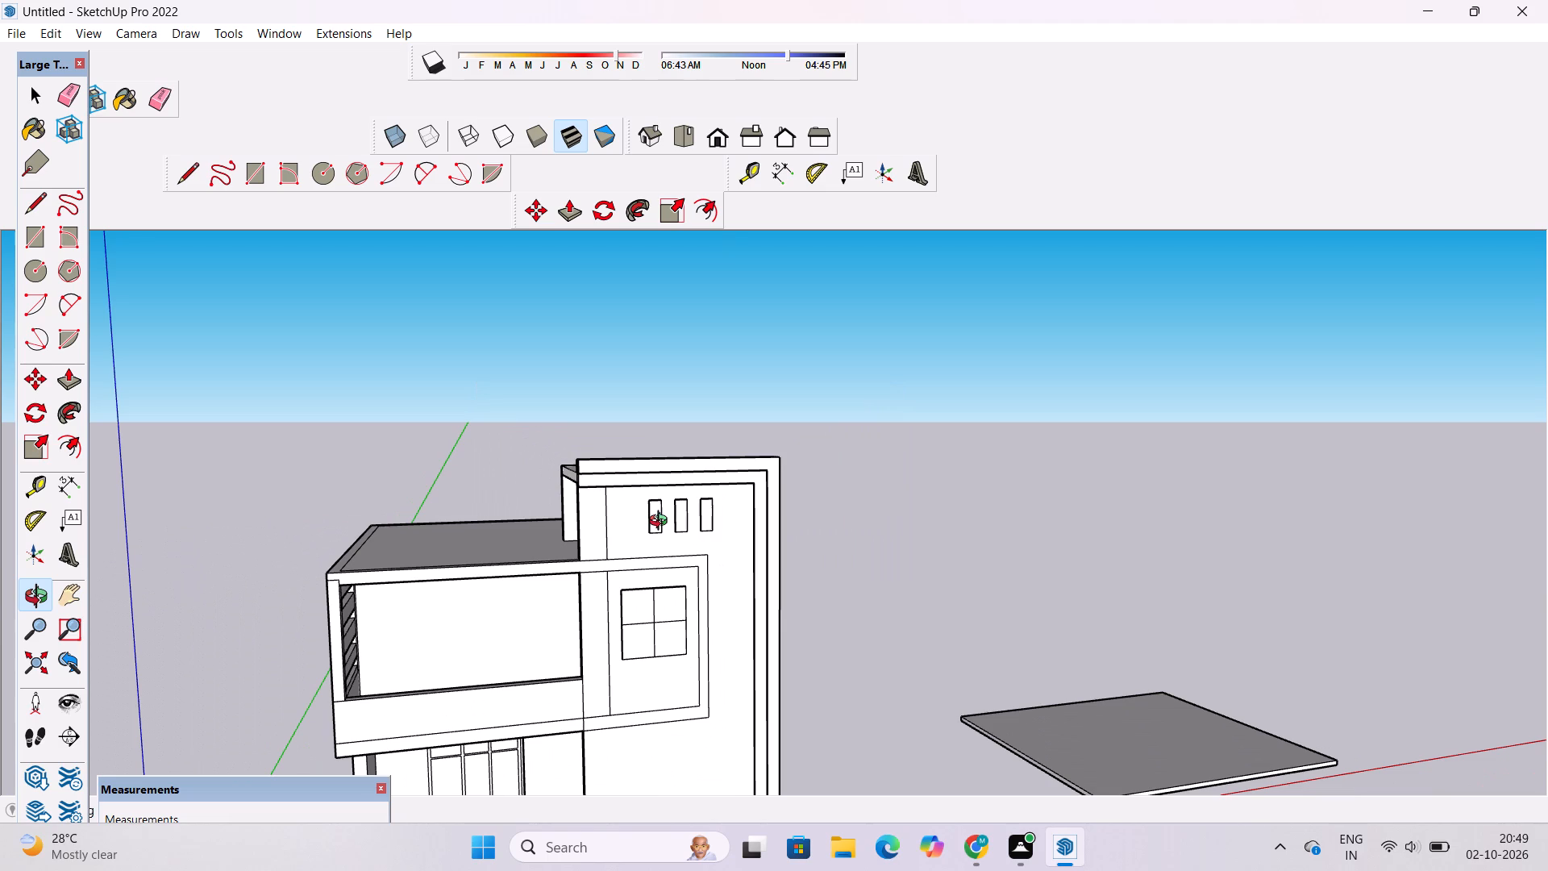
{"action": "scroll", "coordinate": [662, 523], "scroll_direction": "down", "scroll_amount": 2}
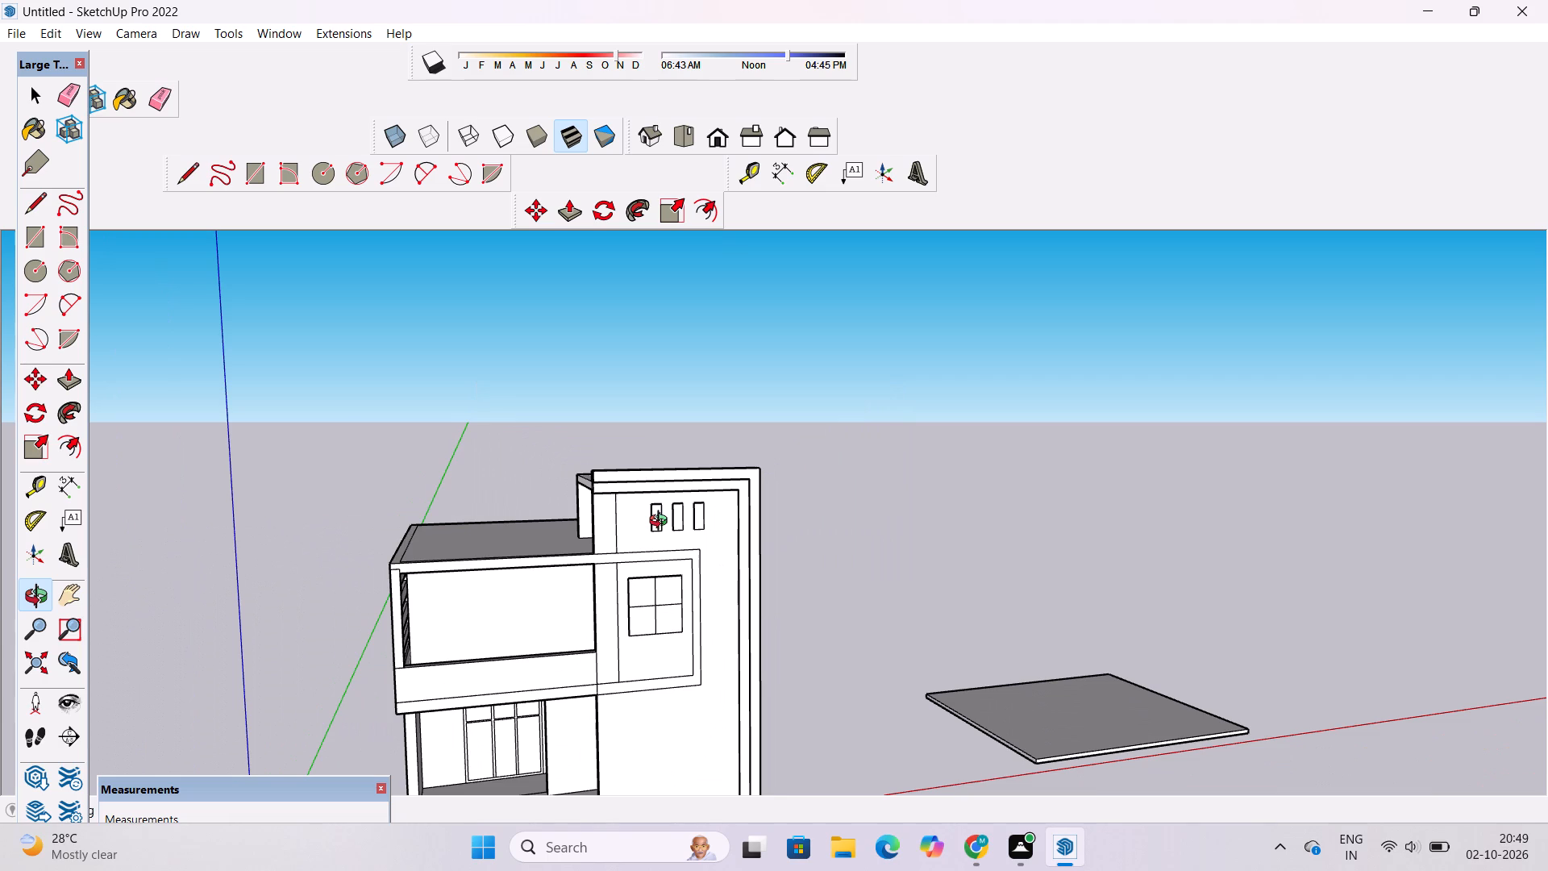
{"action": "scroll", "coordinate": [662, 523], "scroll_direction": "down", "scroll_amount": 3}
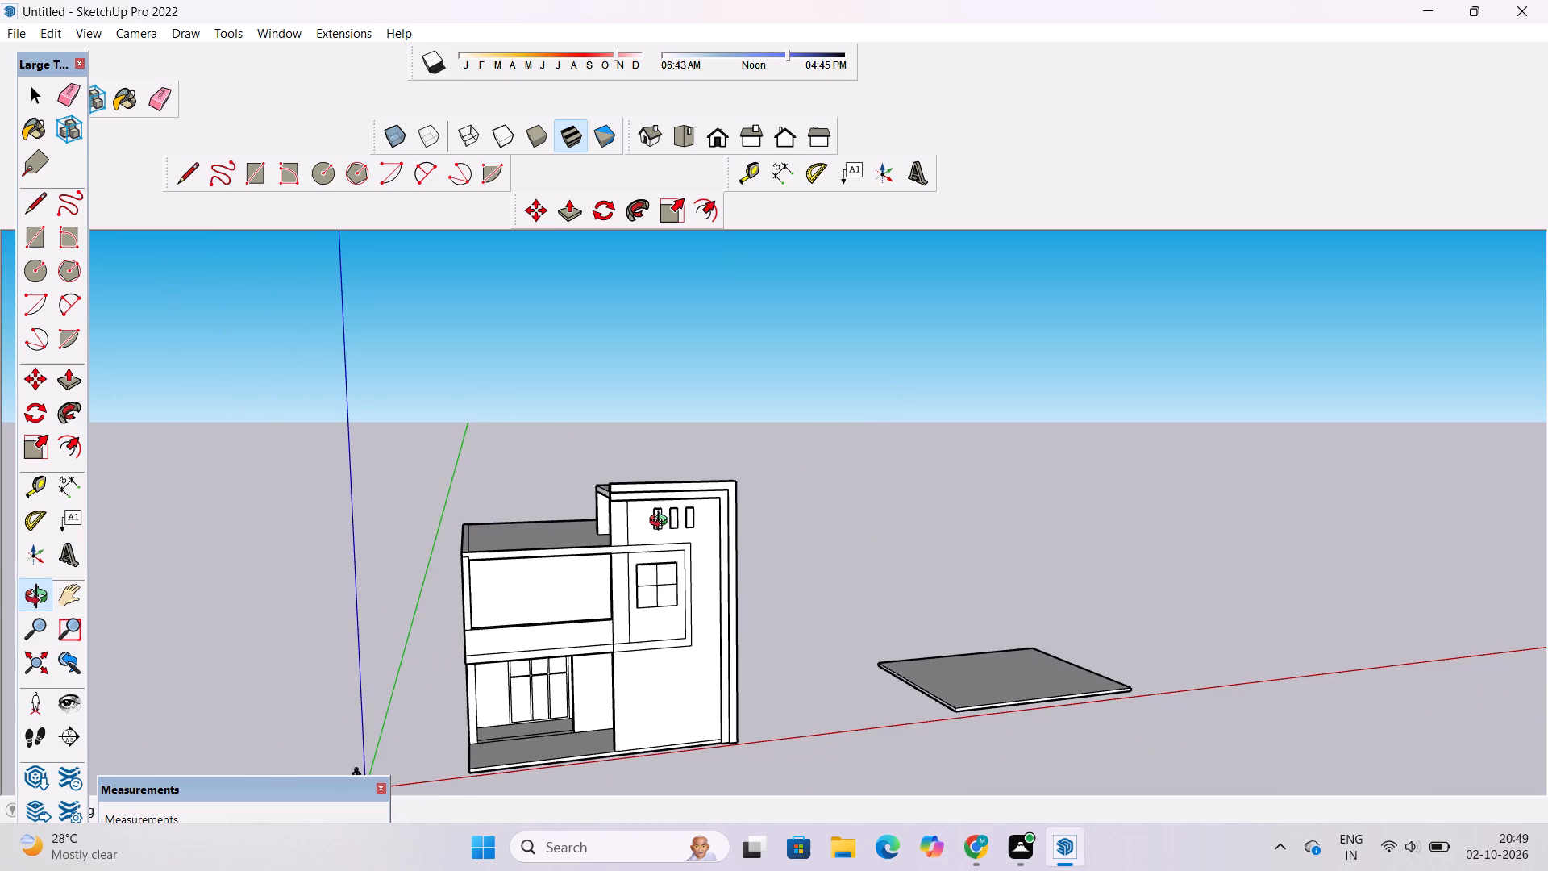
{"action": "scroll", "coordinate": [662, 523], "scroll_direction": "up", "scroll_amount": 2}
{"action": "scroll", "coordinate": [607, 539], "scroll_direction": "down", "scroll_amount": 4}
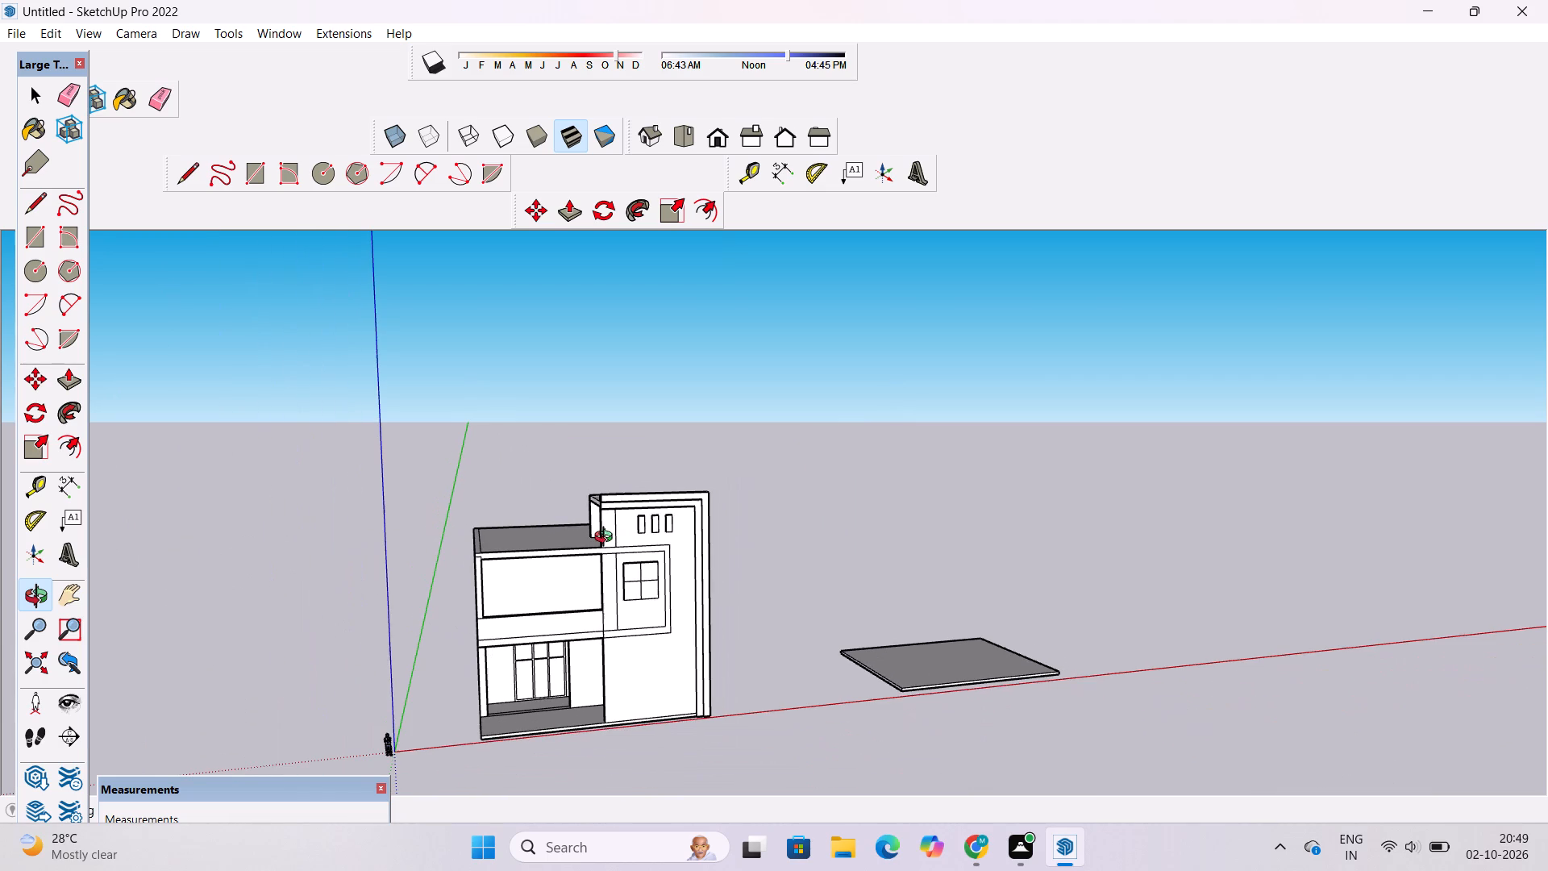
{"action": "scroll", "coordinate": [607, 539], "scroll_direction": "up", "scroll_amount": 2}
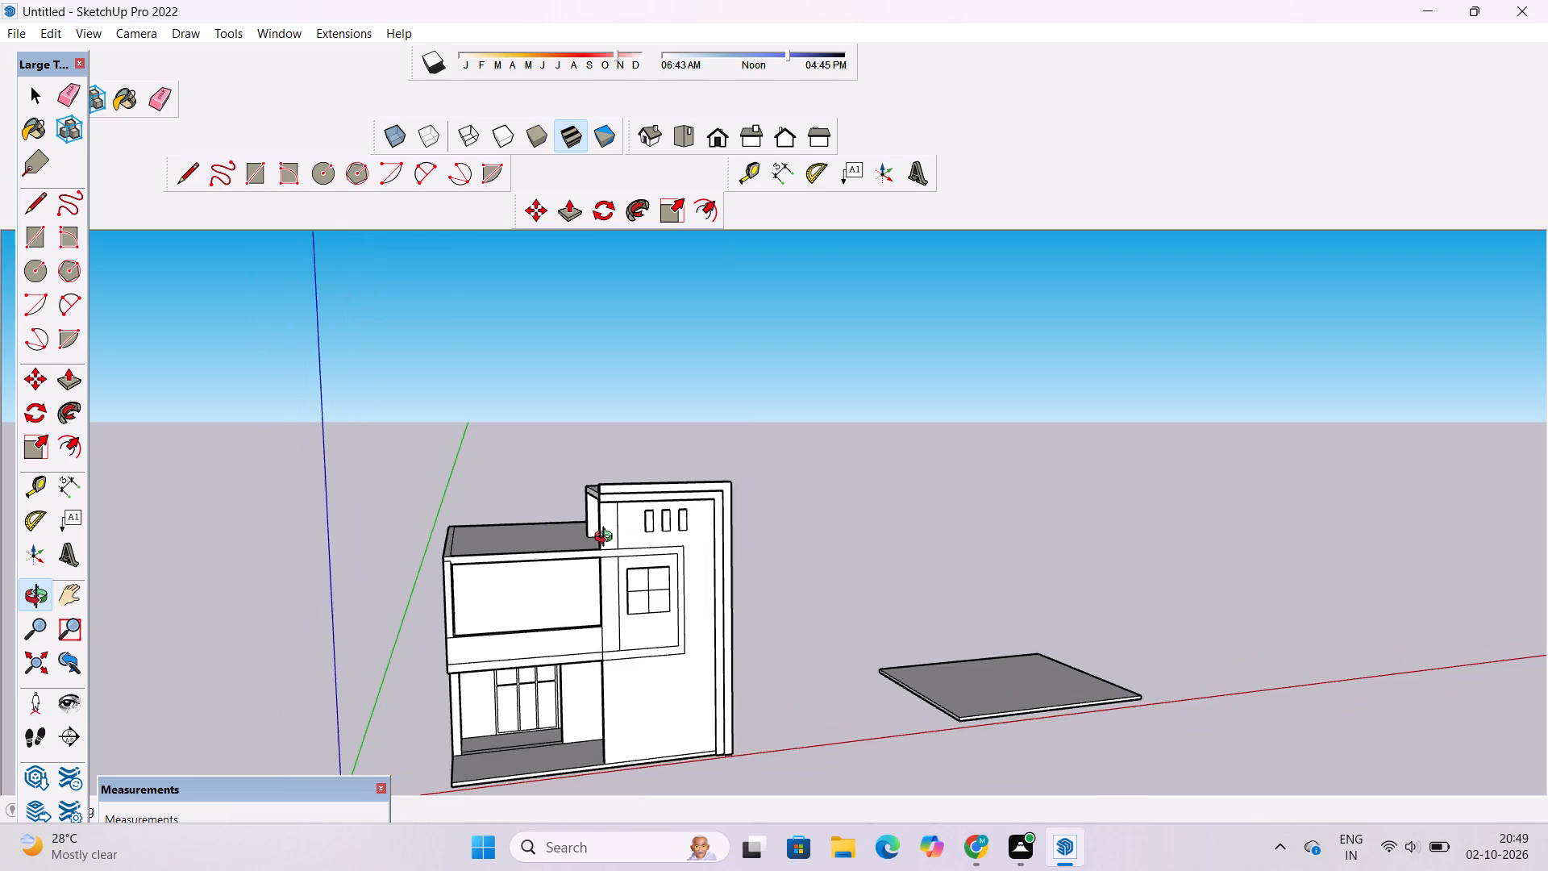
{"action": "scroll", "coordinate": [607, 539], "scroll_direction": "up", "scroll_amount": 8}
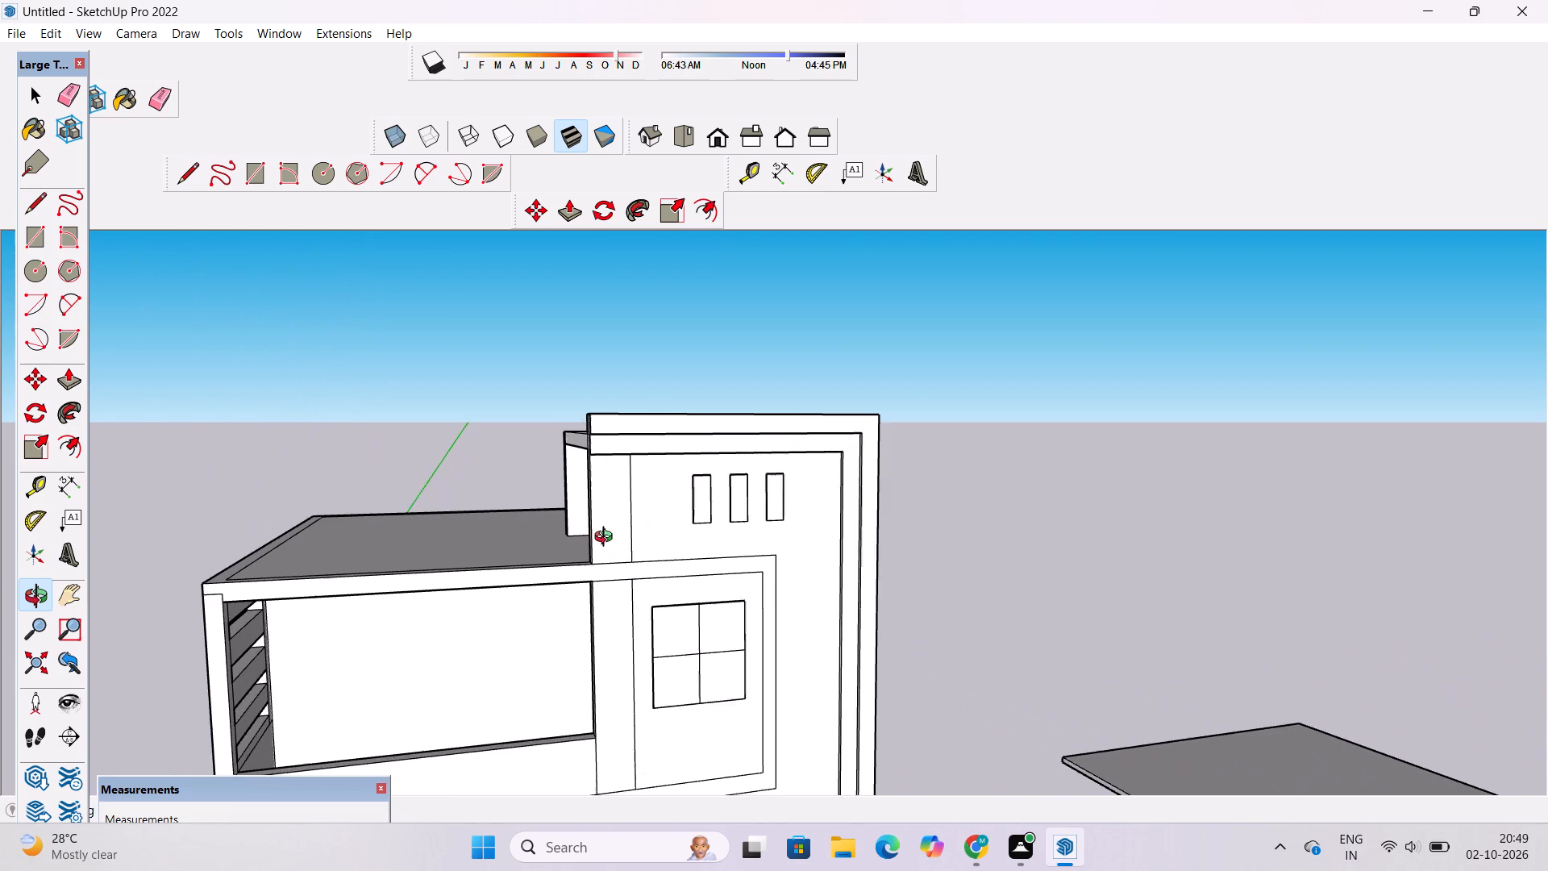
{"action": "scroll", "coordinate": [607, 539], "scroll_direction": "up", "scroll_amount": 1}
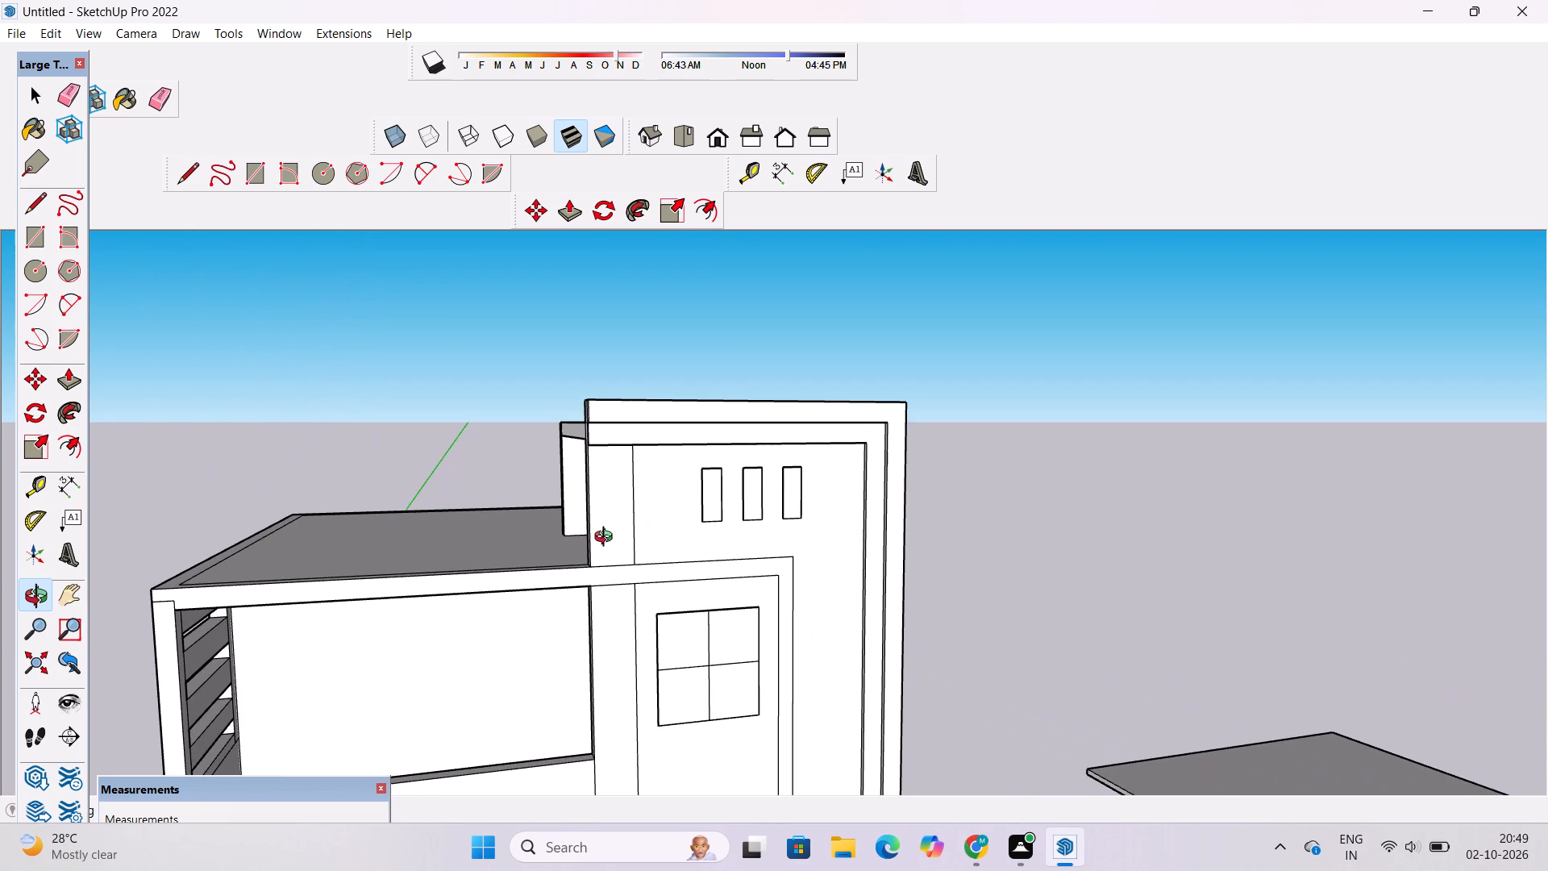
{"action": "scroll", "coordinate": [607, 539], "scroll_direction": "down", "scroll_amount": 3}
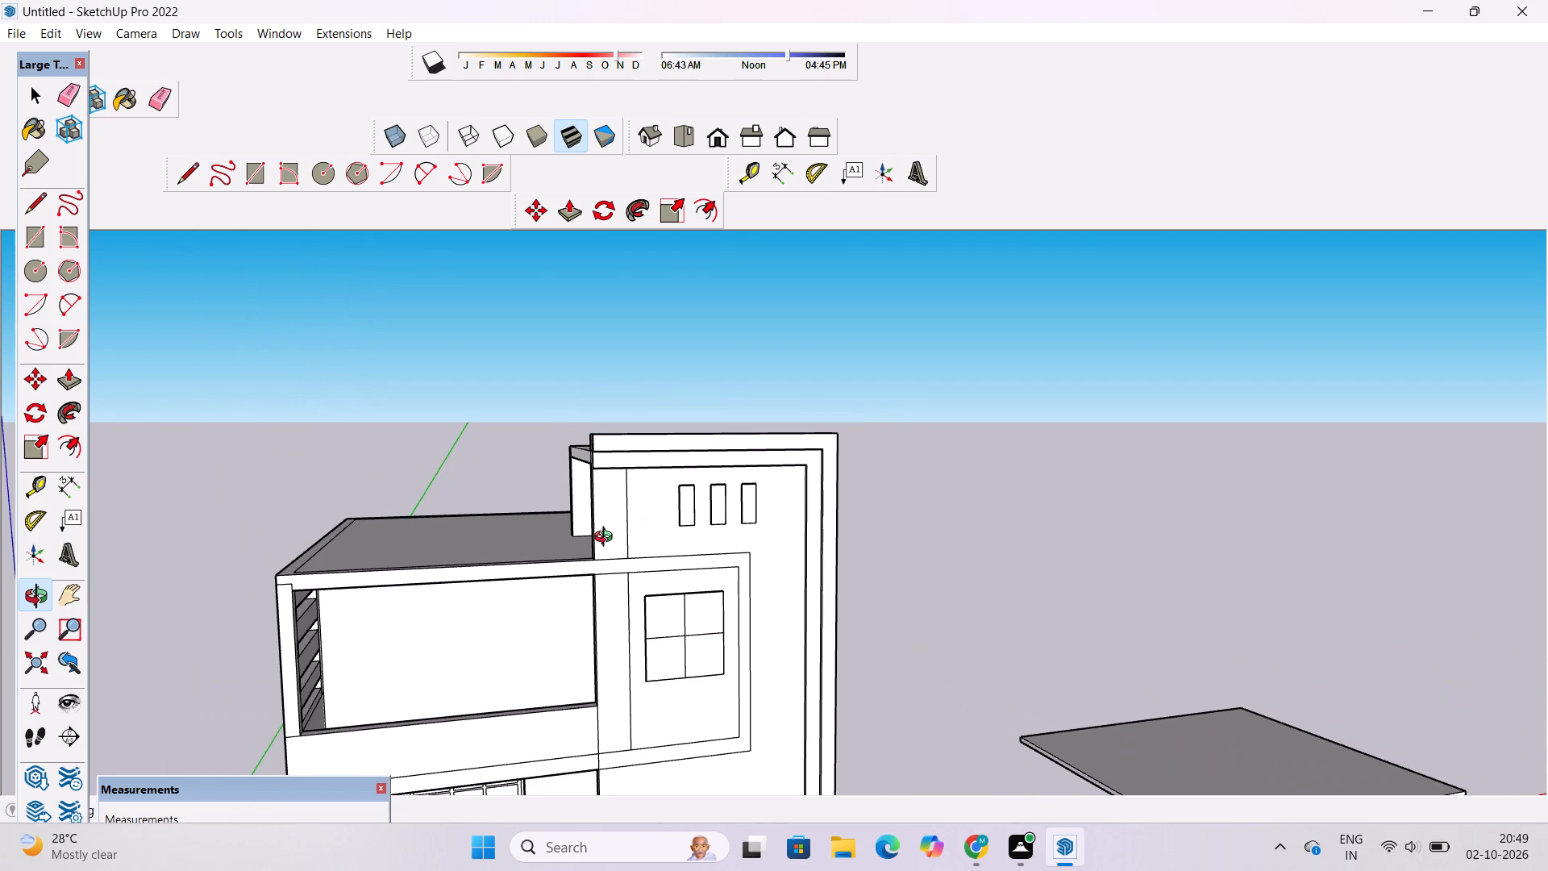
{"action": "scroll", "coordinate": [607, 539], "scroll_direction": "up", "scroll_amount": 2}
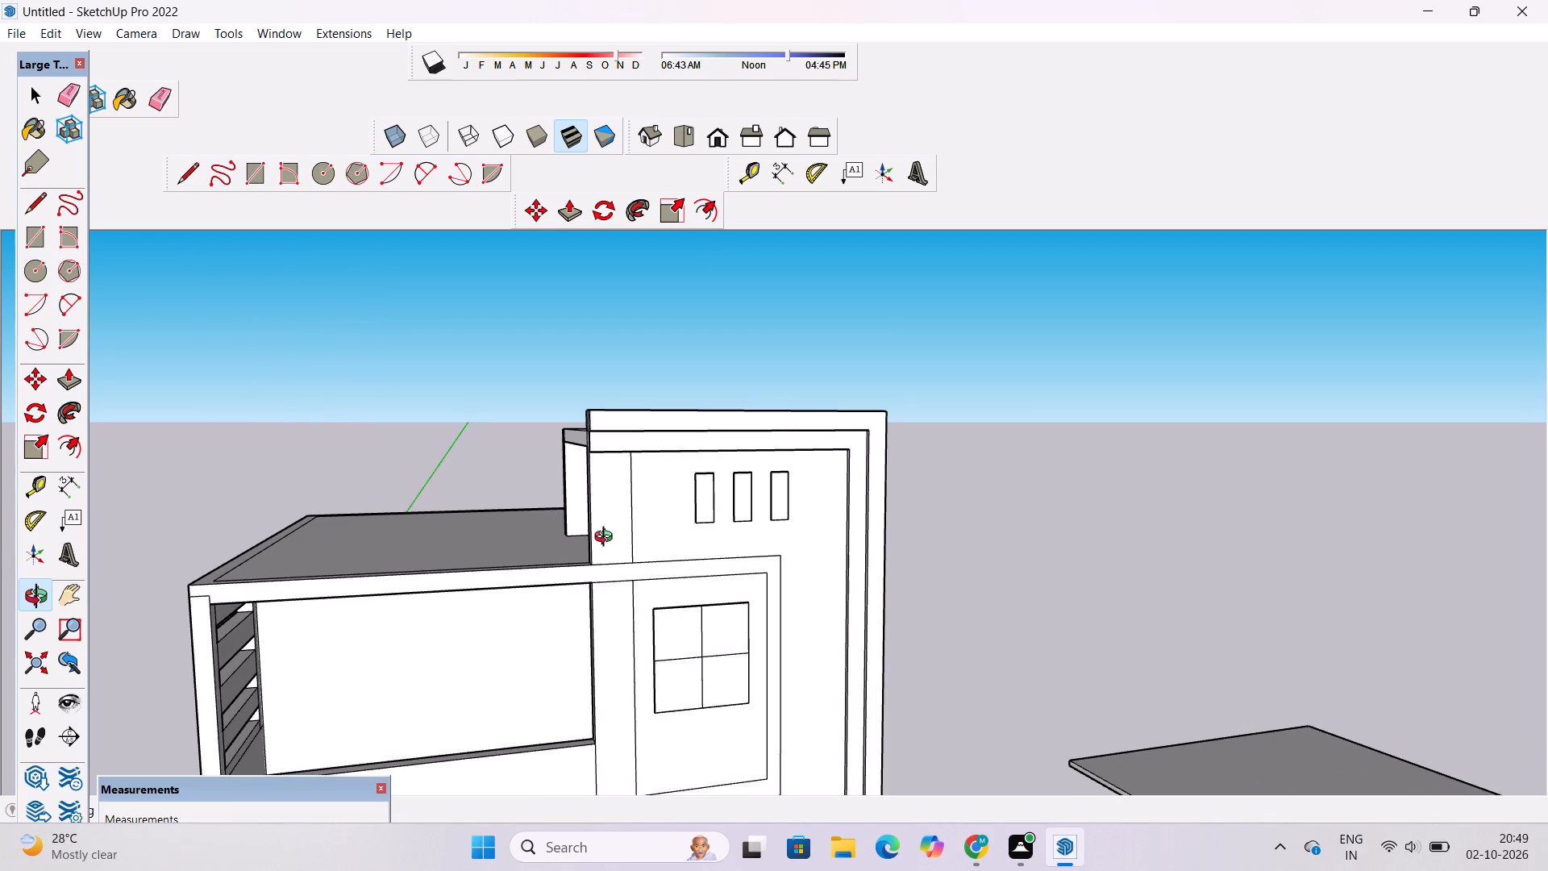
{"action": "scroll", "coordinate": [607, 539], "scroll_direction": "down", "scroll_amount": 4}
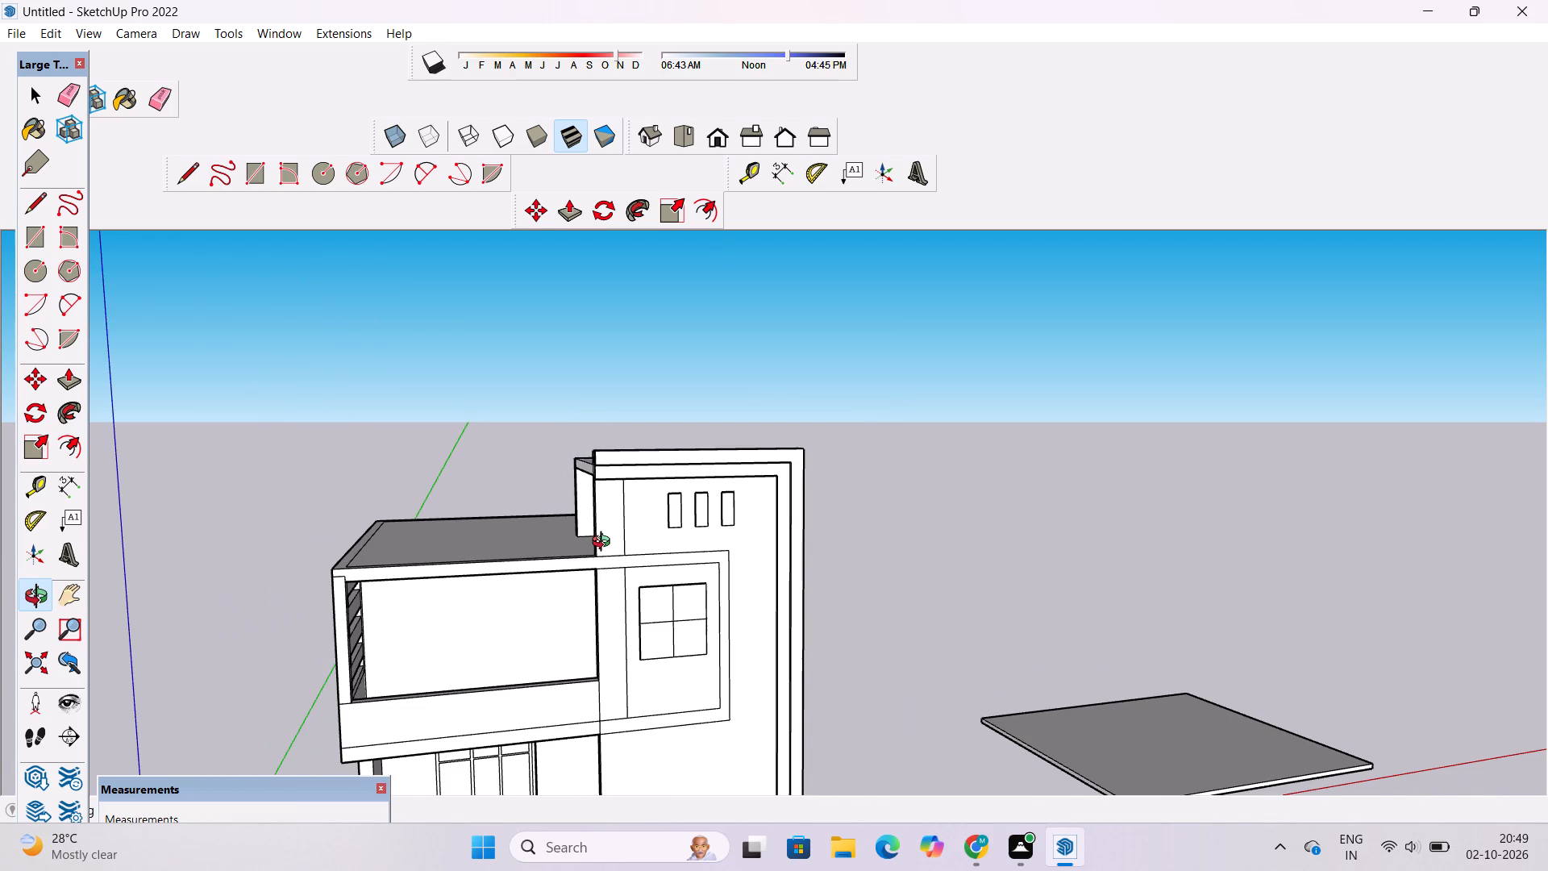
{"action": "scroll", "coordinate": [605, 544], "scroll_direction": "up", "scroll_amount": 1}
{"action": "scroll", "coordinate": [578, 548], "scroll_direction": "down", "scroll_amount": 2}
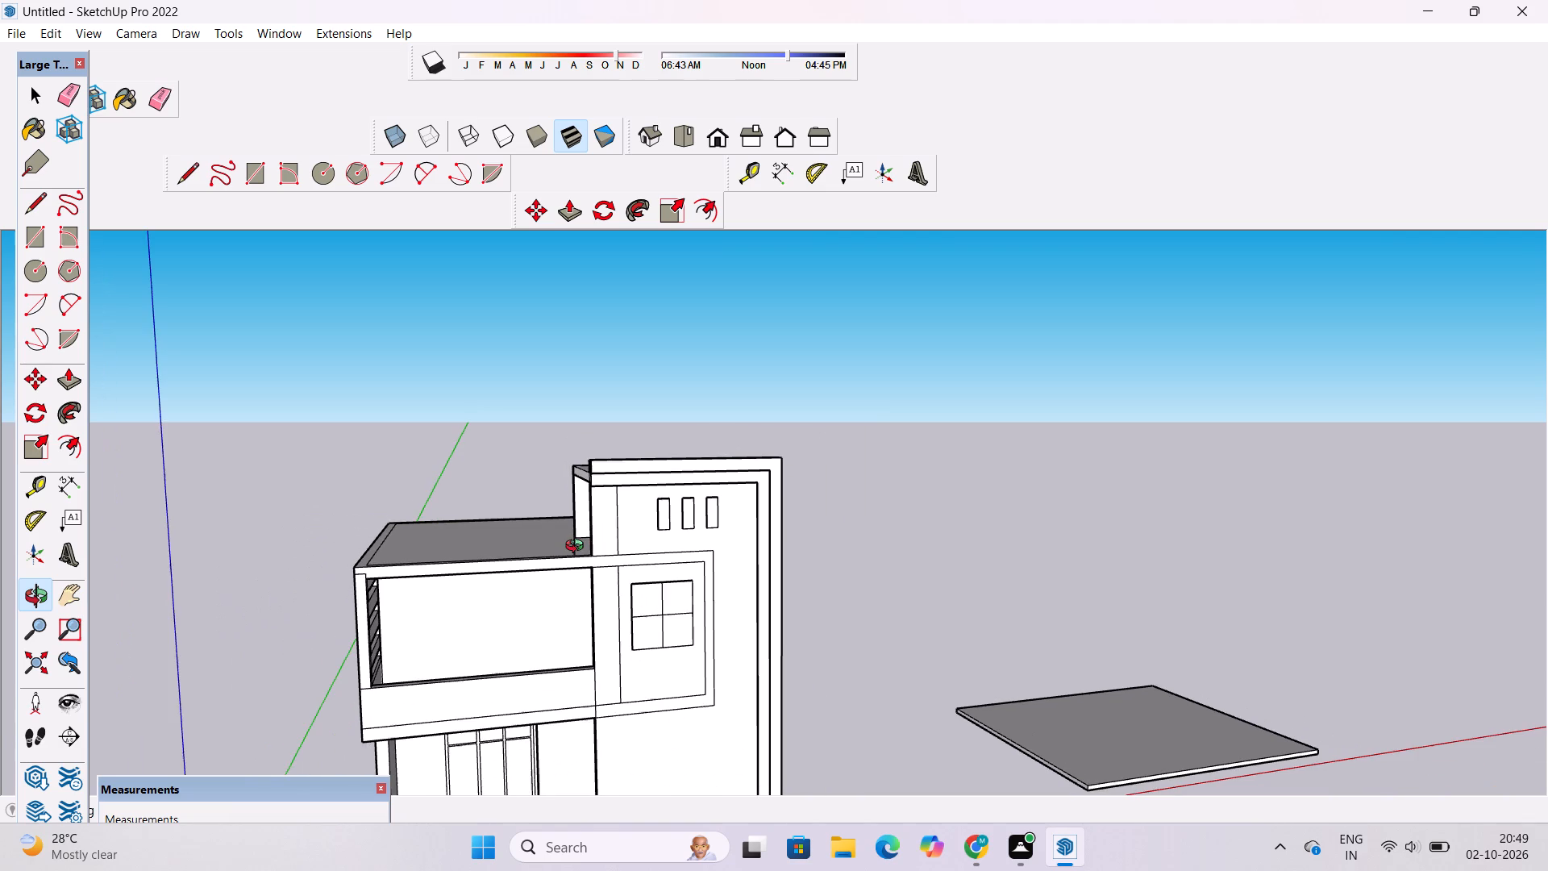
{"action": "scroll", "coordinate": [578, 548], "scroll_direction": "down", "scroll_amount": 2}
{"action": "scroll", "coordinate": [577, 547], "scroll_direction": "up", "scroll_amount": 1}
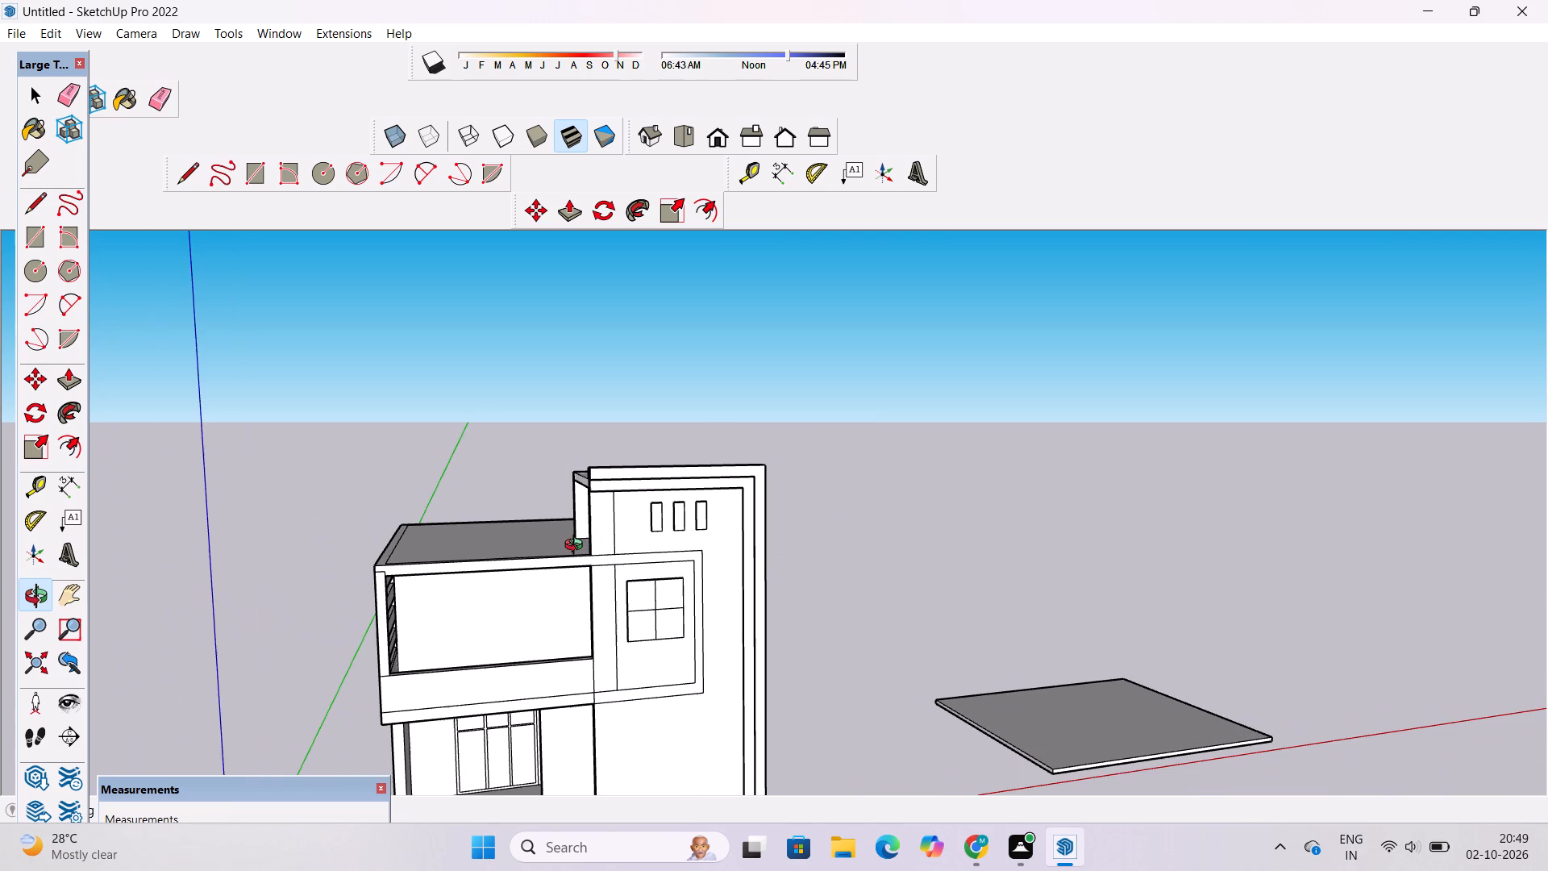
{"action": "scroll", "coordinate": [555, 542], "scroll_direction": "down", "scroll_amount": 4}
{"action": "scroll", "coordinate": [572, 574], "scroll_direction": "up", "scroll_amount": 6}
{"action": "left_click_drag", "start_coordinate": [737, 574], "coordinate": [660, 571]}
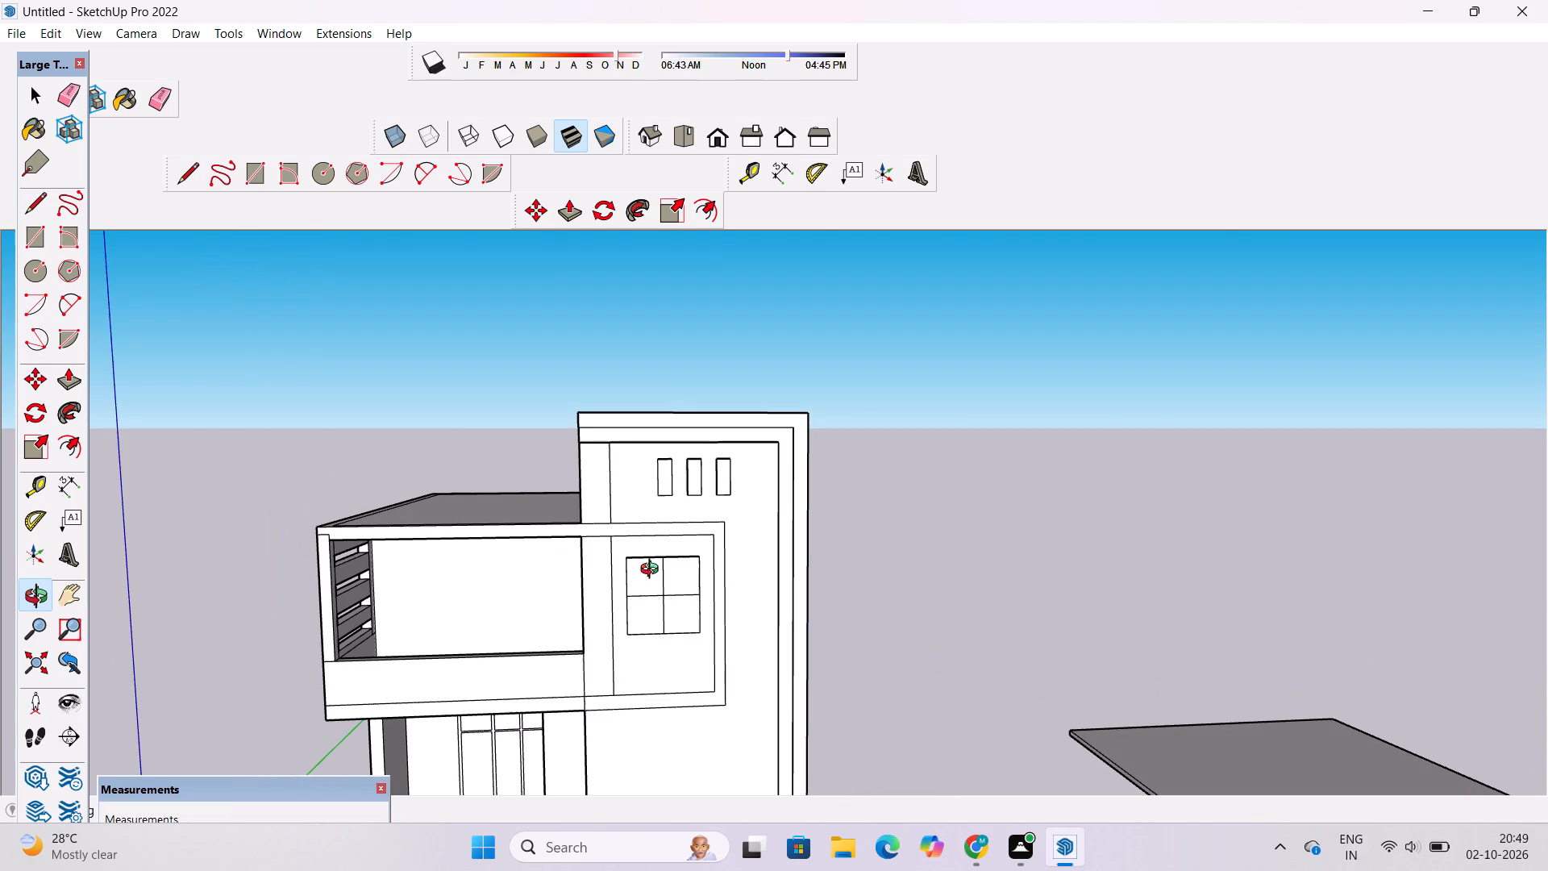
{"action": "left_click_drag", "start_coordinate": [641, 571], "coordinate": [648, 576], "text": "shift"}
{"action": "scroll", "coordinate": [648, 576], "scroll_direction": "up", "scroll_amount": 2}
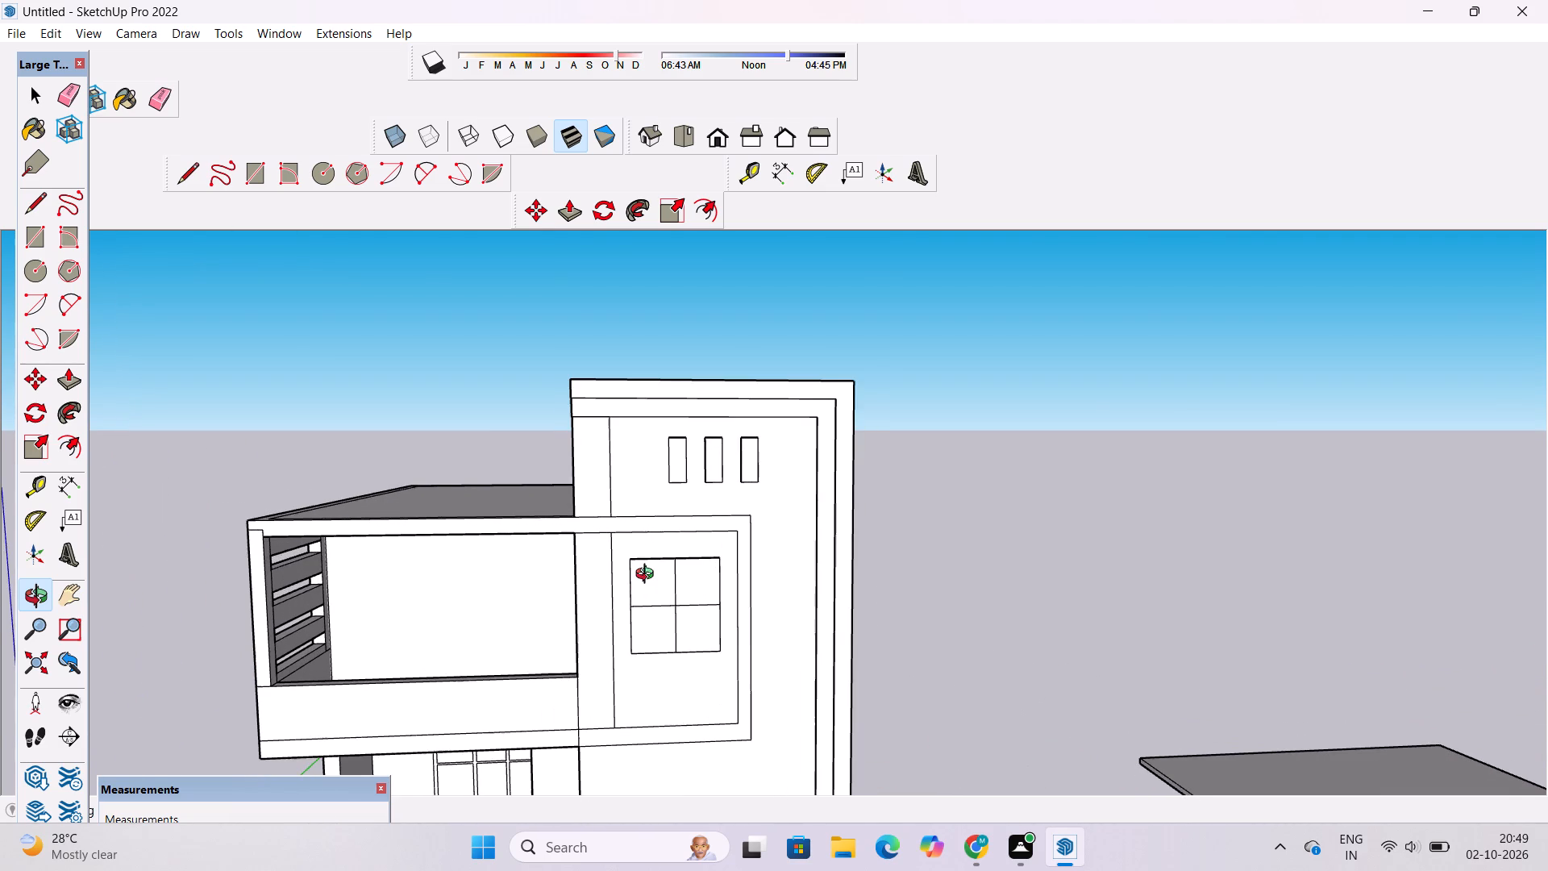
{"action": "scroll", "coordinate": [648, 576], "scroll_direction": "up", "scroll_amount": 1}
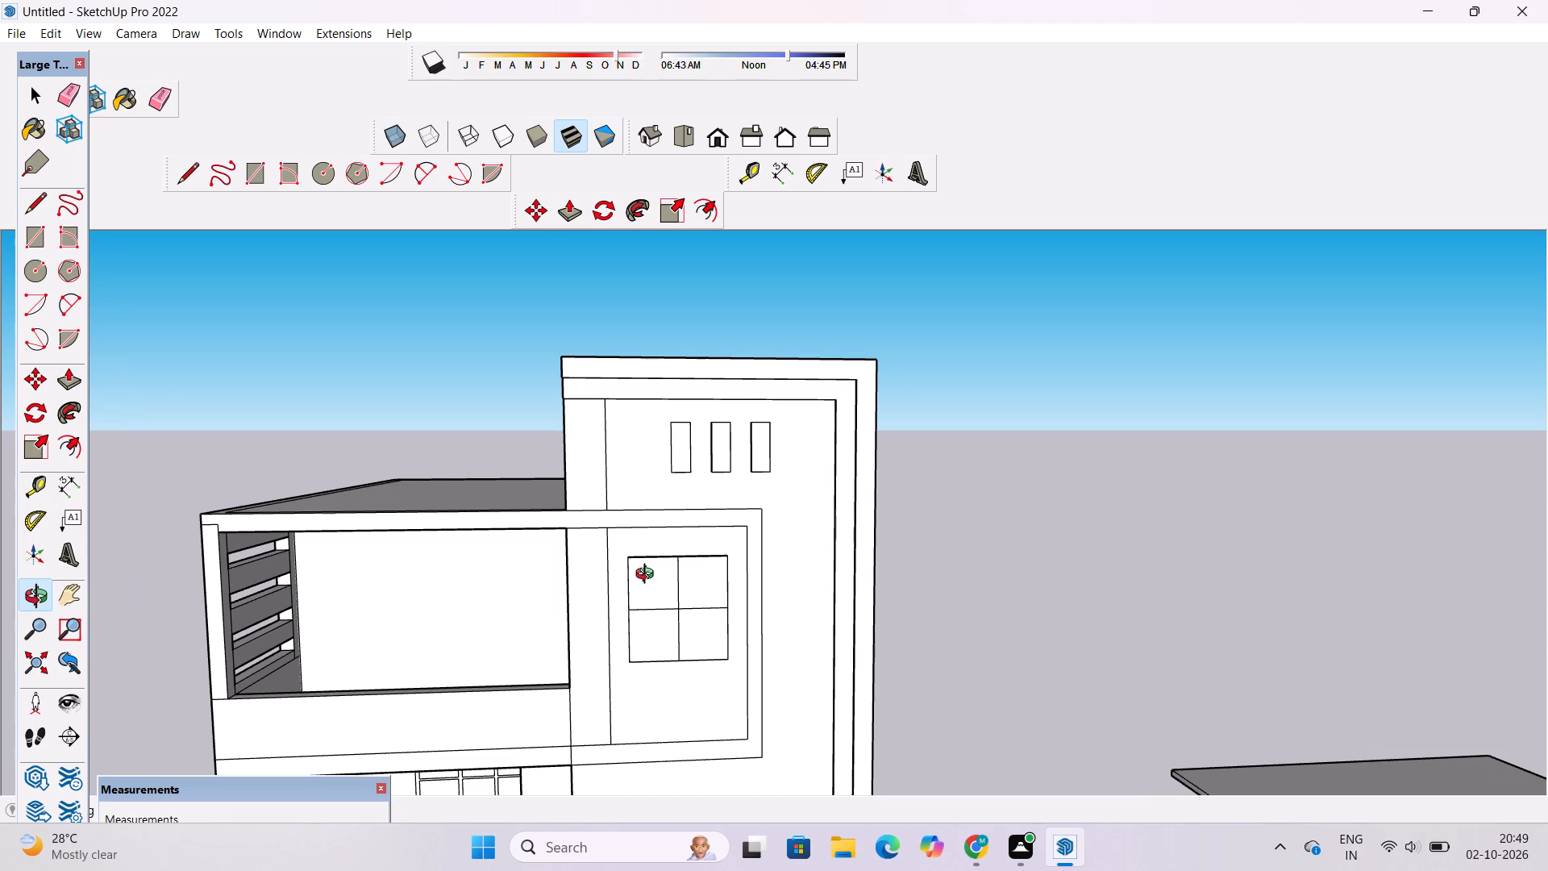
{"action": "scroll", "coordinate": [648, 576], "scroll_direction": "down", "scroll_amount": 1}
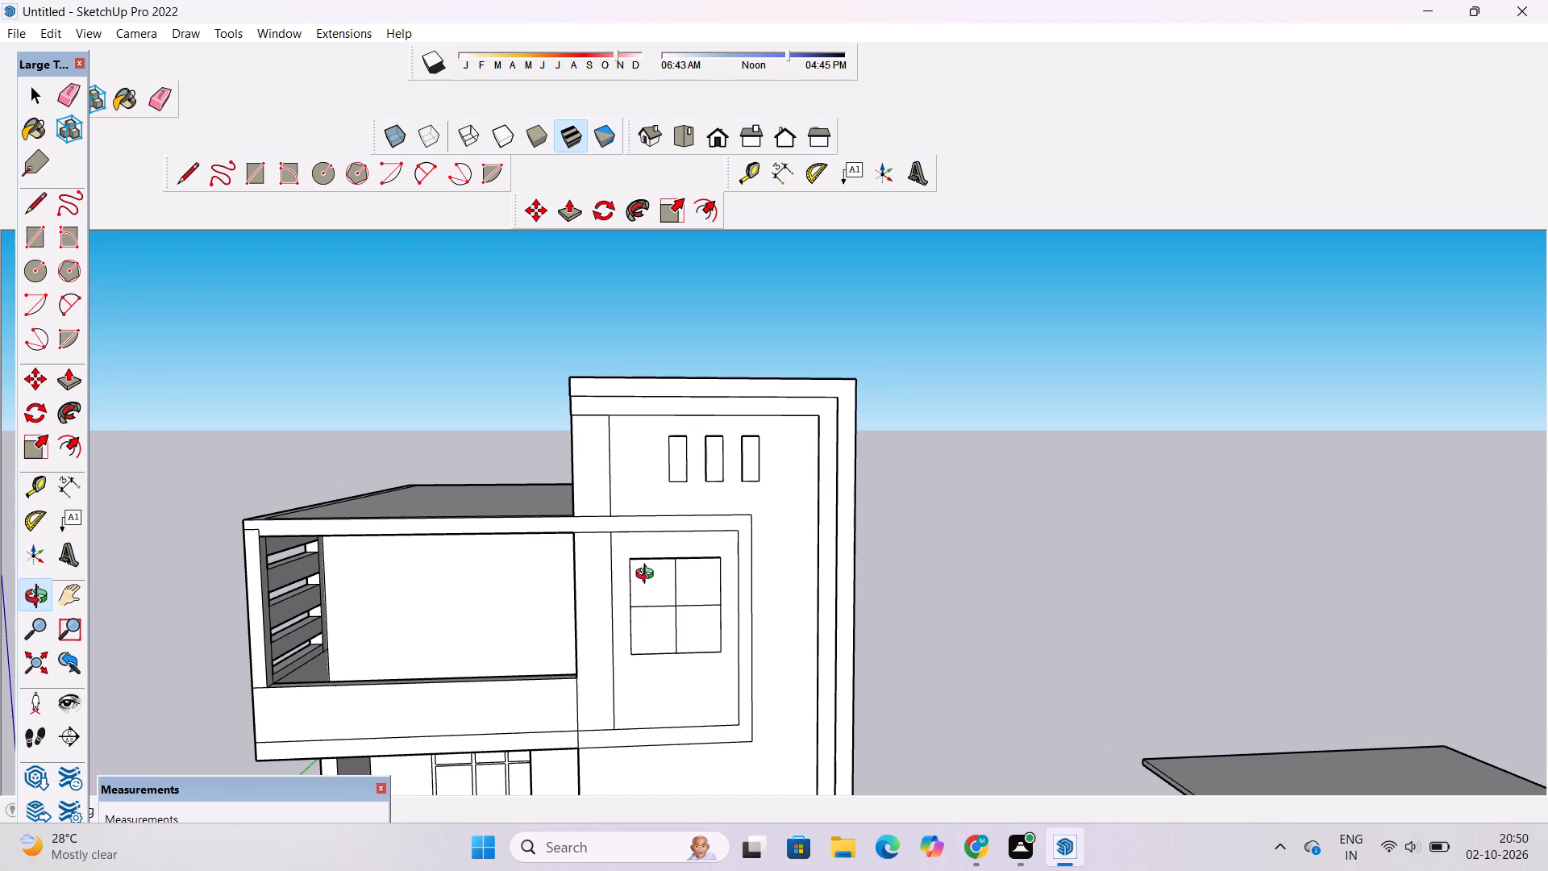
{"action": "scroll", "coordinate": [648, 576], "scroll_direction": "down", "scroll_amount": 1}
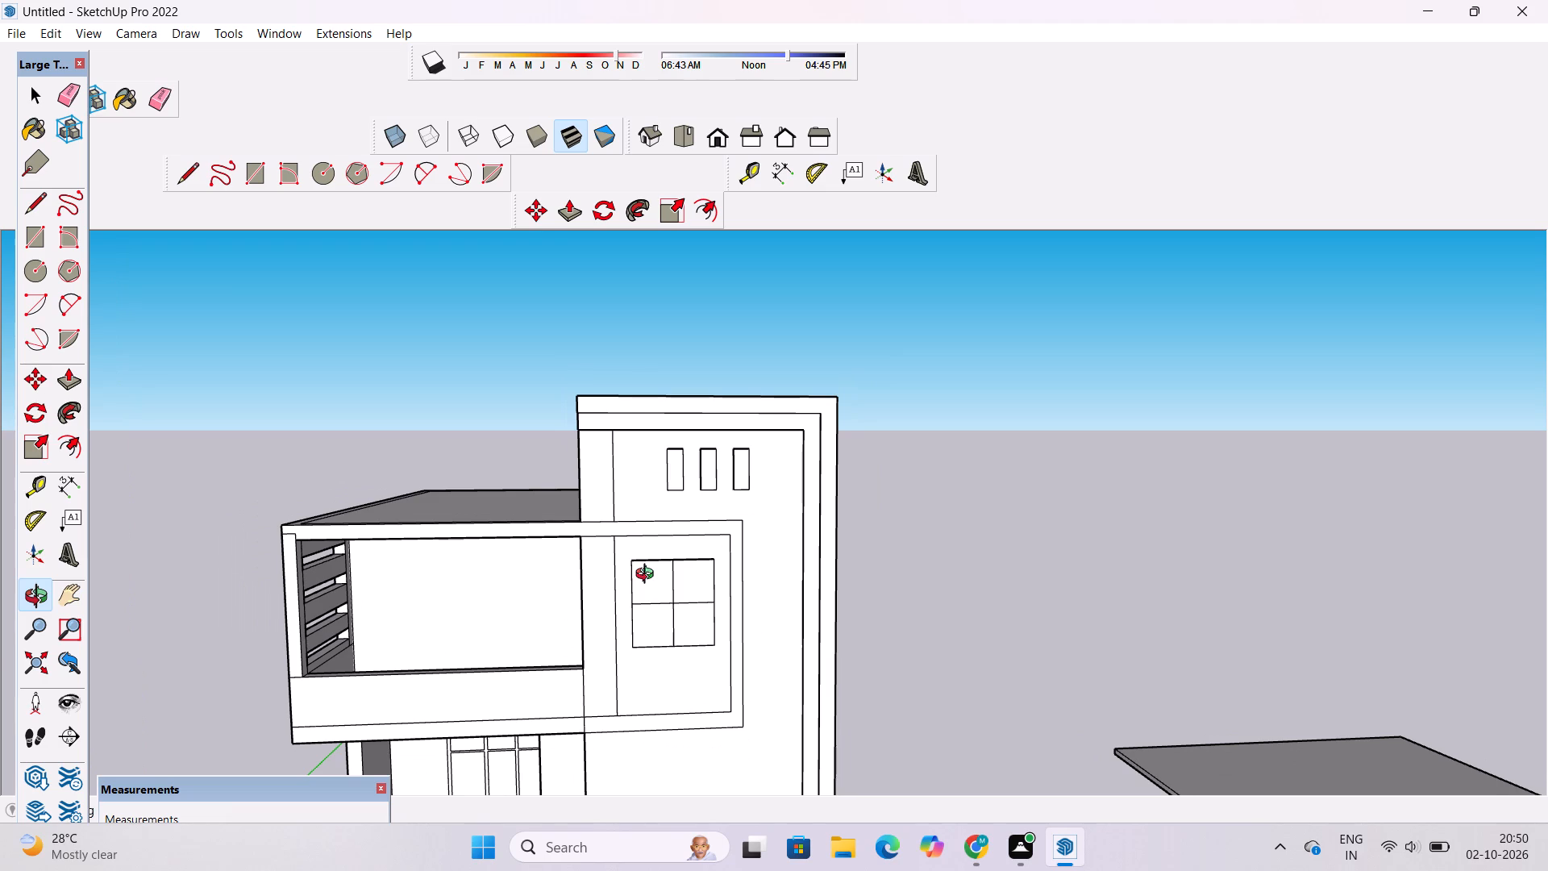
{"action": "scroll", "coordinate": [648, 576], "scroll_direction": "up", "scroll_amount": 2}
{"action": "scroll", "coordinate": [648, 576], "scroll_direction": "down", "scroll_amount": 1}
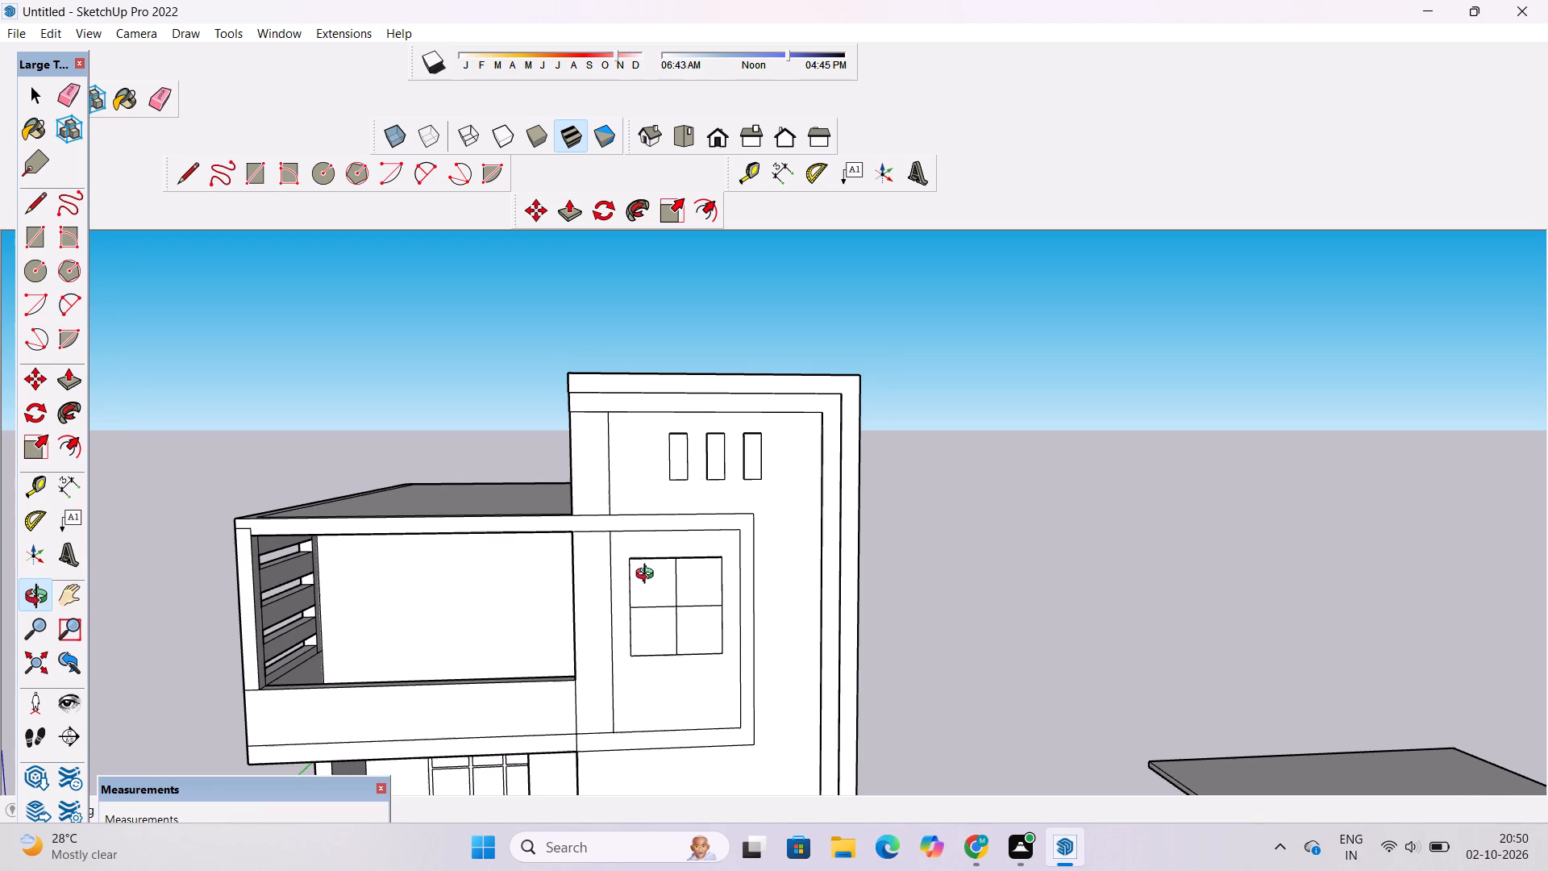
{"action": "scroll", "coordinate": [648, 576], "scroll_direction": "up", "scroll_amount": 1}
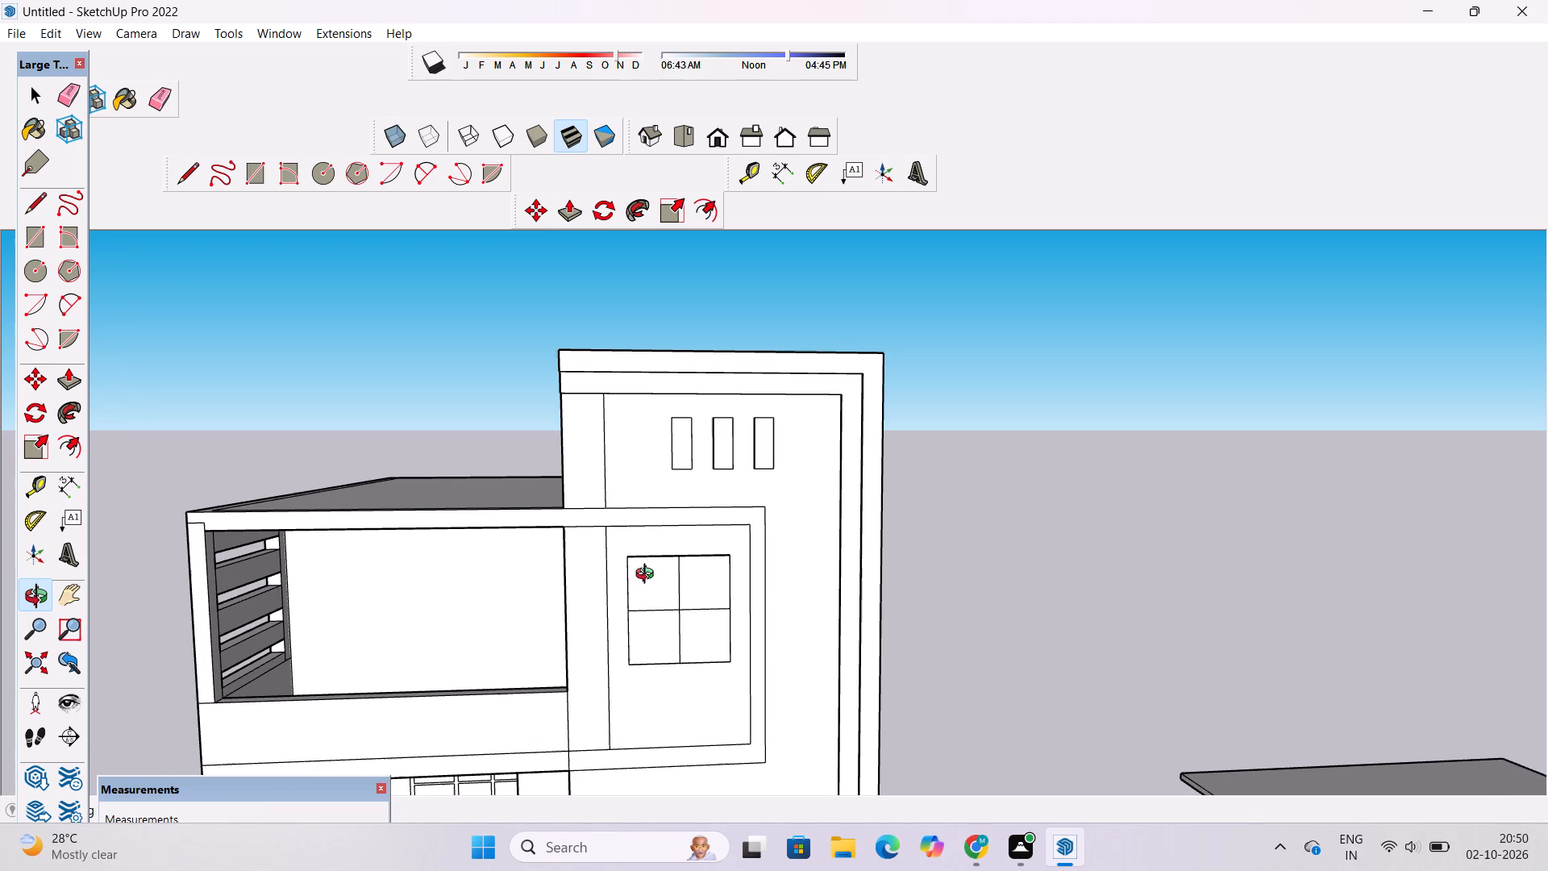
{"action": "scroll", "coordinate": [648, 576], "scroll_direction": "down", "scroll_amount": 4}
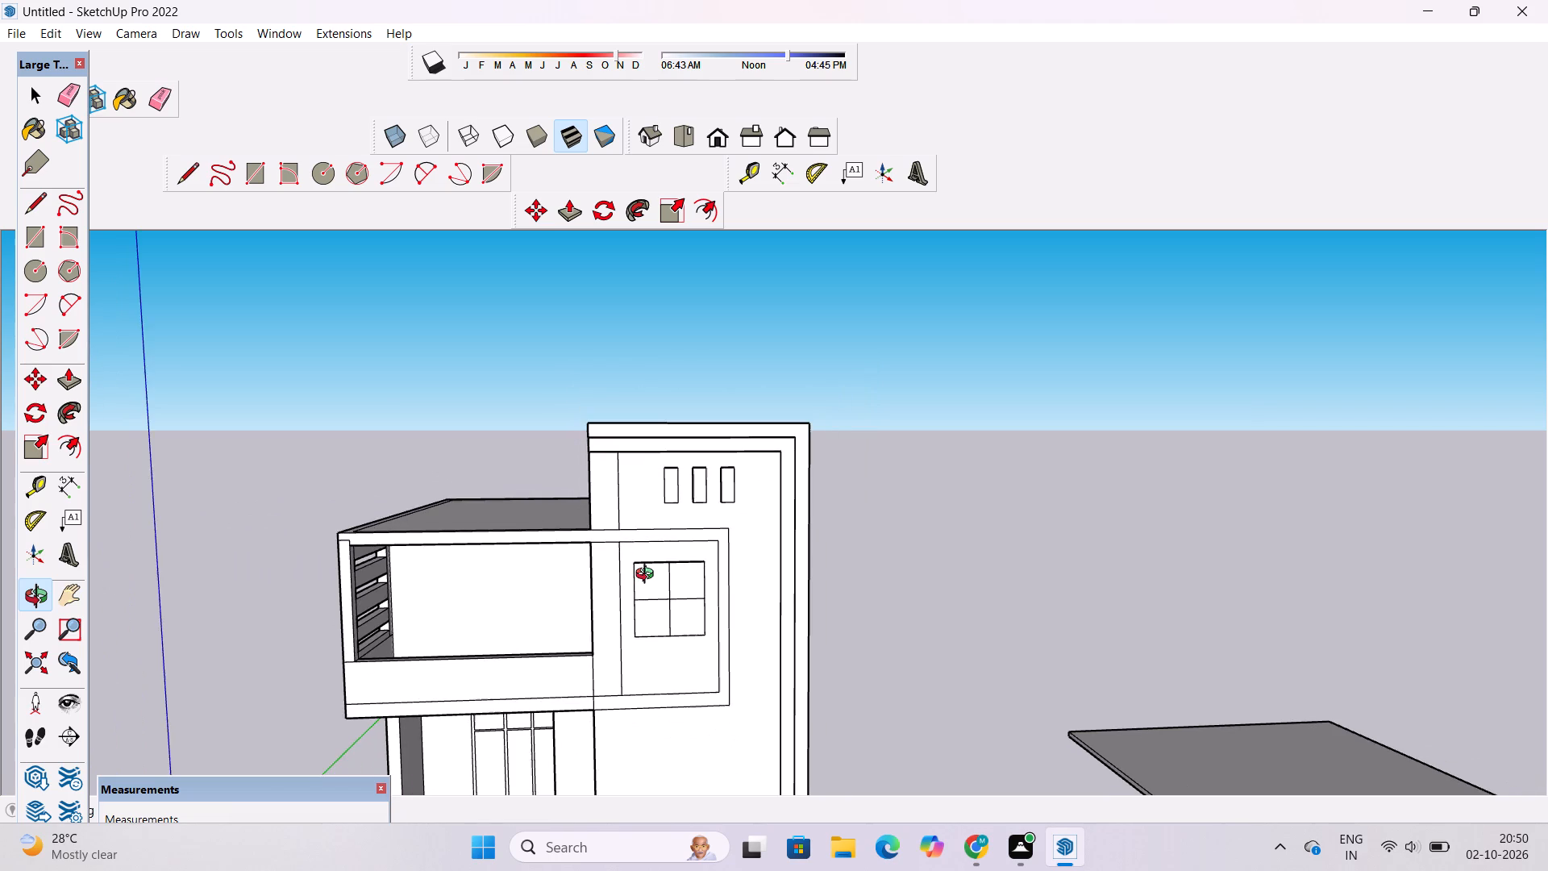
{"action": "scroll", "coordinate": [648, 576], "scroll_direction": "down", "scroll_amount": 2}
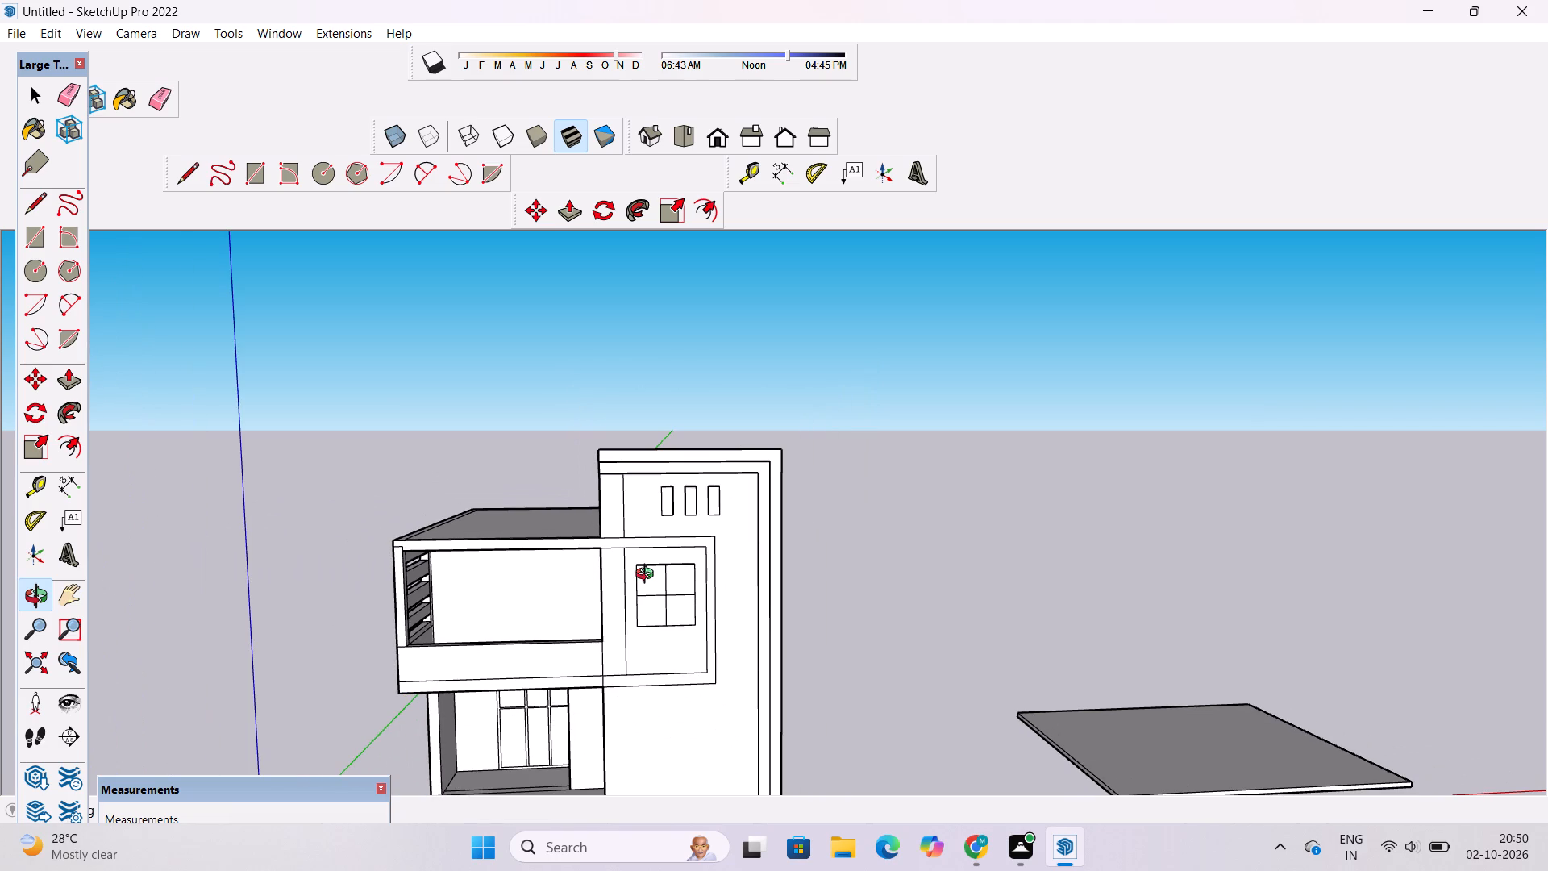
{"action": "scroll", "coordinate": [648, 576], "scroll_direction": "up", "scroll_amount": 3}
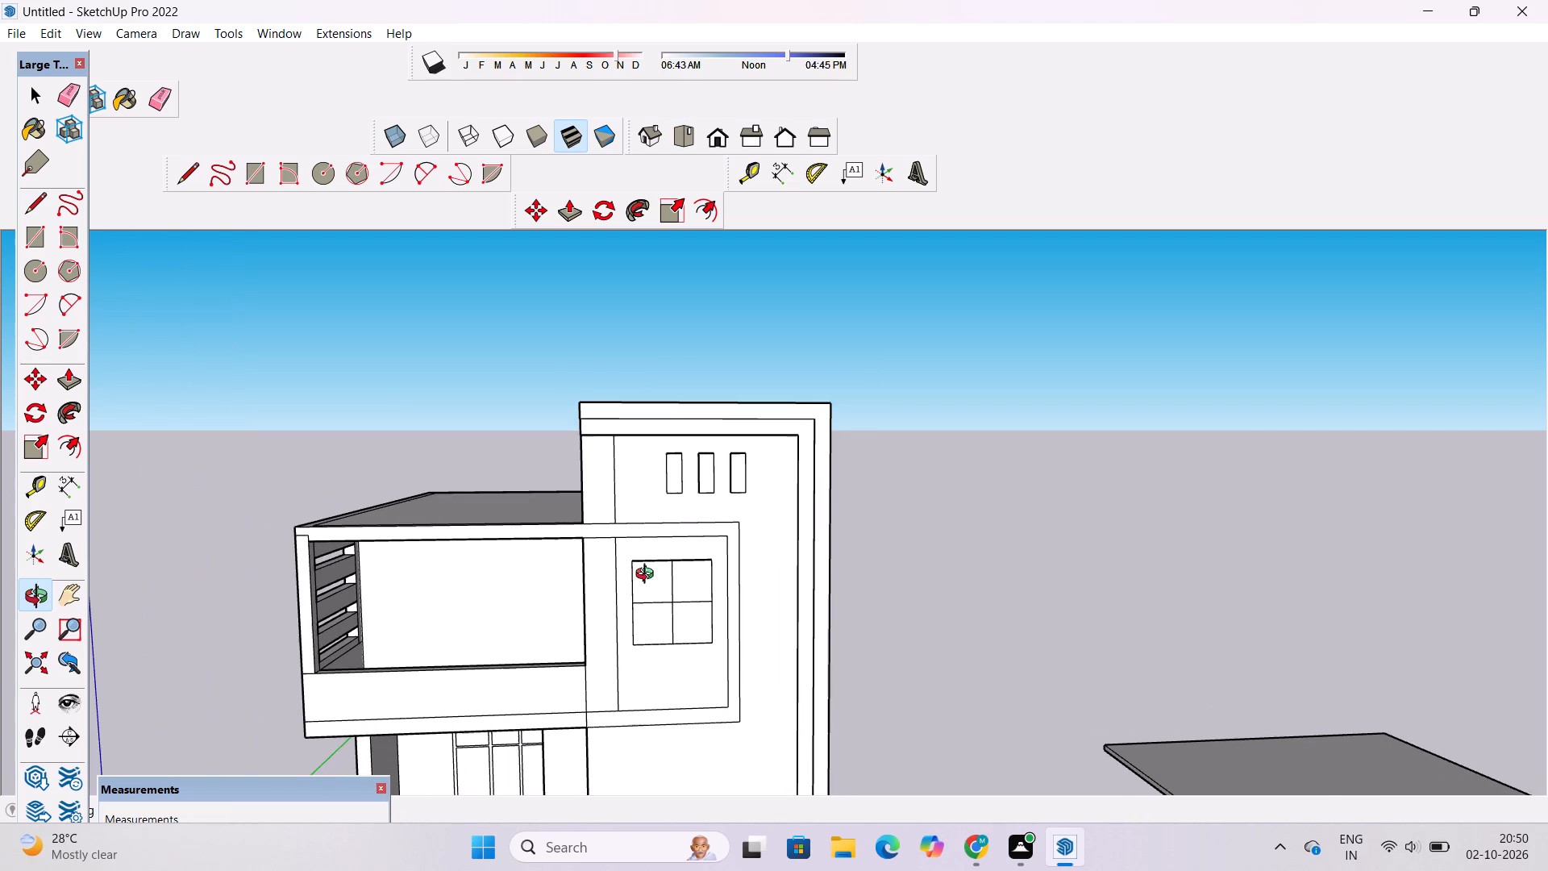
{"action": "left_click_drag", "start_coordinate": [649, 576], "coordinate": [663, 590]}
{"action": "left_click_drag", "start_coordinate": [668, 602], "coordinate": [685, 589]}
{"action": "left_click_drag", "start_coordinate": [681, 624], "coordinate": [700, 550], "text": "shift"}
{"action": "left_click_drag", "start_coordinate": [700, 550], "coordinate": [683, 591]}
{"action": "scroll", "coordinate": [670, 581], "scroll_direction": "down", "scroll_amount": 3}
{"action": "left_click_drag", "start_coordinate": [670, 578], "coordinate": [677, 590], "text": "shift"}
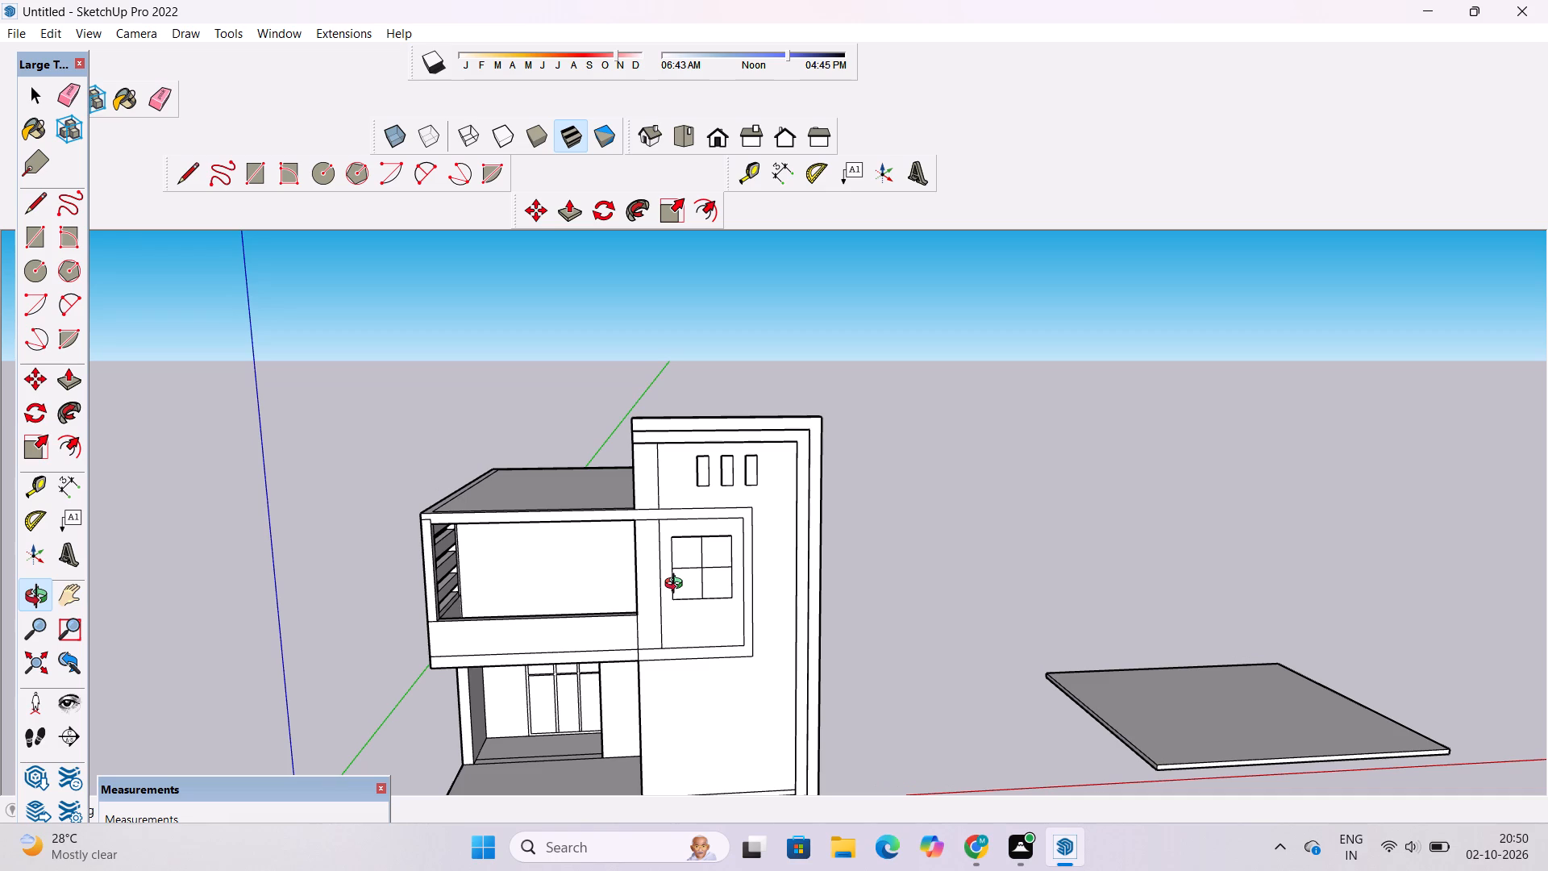
Draw a rectangle about 14' 7" wide by 15' 11" high on the balcony's back wall, rising from the floor edge.
{"action": "scroll", "coordinate": [626, 597], "scroll_direction": "up", "scroll_amount": 3}
{"action": "left_click_drag", "start_coordinate": [579, 648], "coordinate": [659, 640], "text": "shift"}
{"action": "left_click_drag", "start_coordinate": [643, 640], "coordinate": [653, 646]}
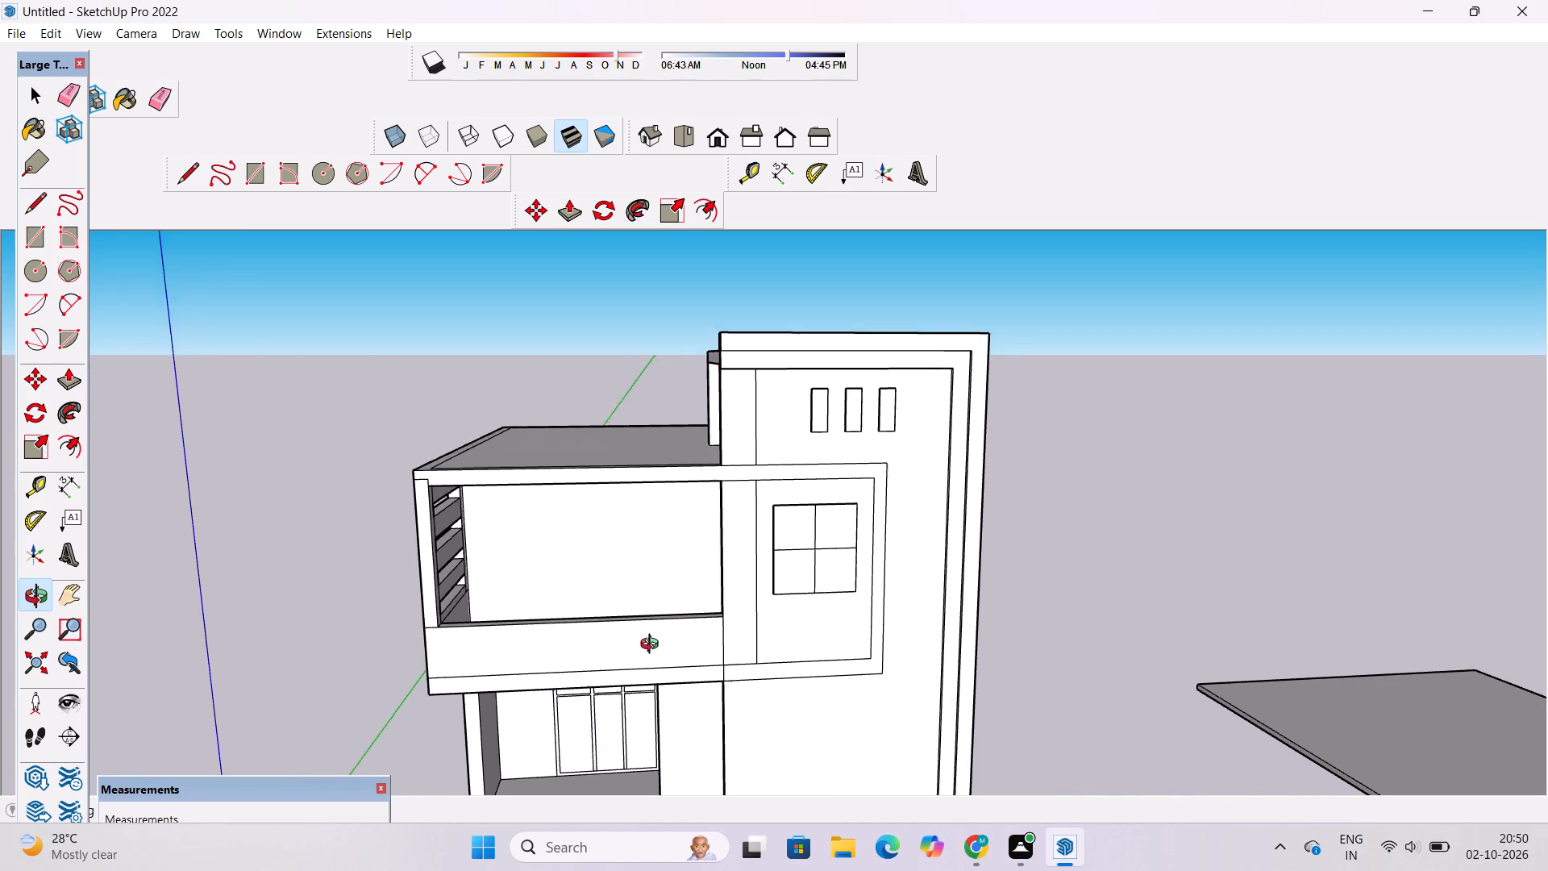
{"action": "left_click_drag", "start_coordinate": [653, 646], "coordinate": [691, 658]}
{"action": "scroll", "coordinate": [632, 642], "scroll_direction": "up", "scroll_amount": 5}
{"action": "left_click_drag", "start_coordinate": [638, 626], "coordinate": [655, 647], "text": "shift"}
{"action": "left_click_drag", "start_coordinate": [655, 653], "coordinate": [660, 722]}
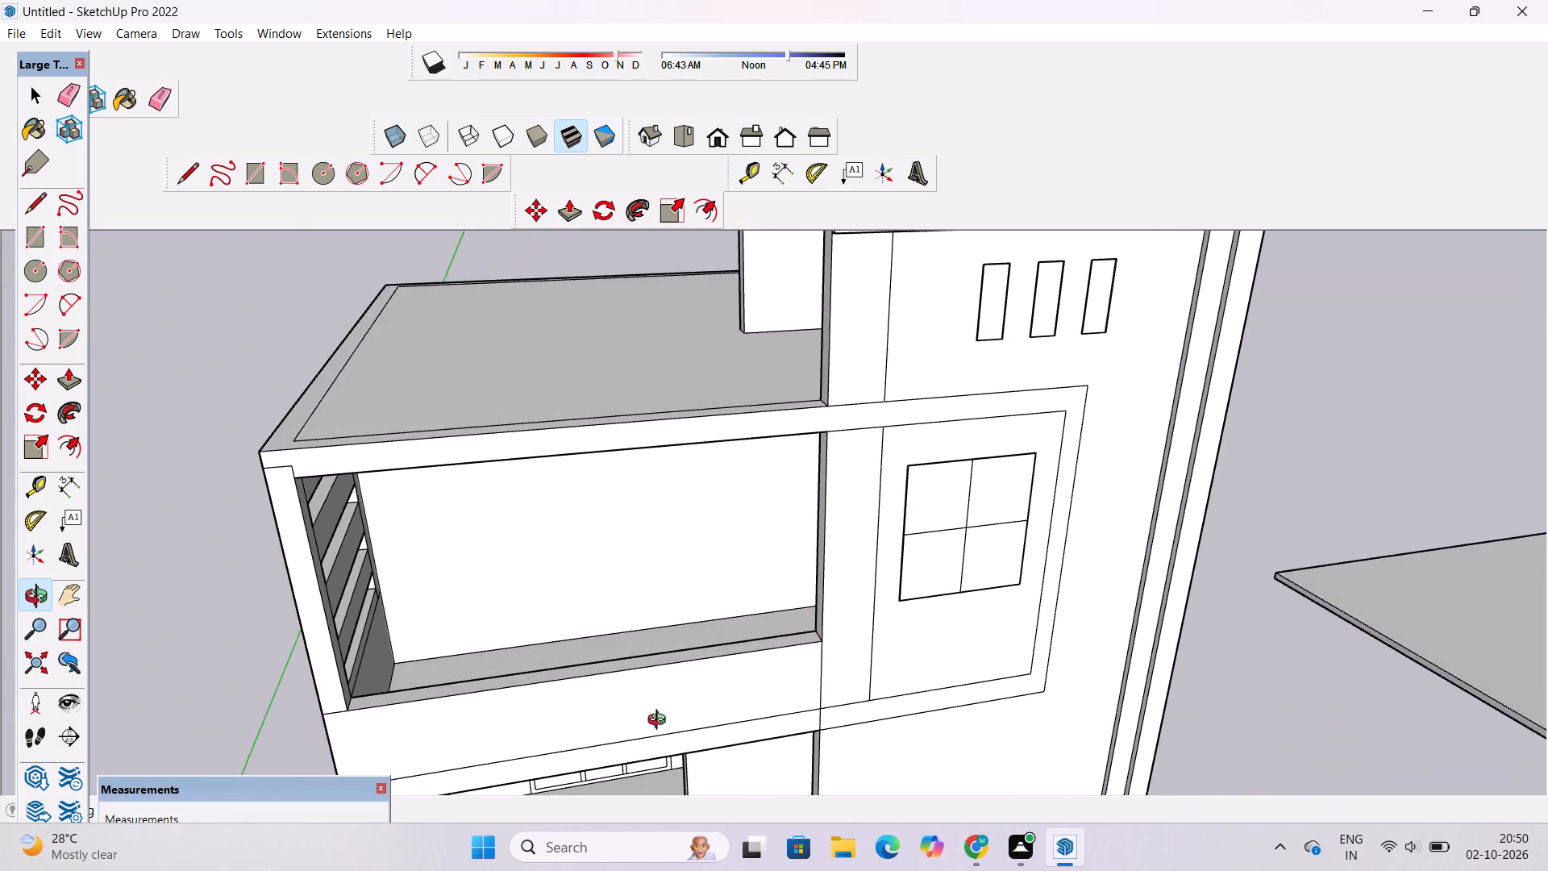
{"action": "left_click_drag", "start_coordinate": [660, 722], "coordinate": [660, 723]}
{"action": "scroll", "coordinate": [549, 656], "scroll_direction": "up", "scroll_amount": 3}
{"action": "left_click_drag", "start_coordinate": [549, 652], "coordinate": [609, 637], "text": "shift"}
{"action": "left_click", "coordinate": [609, 637], "text": "shift"}
{"action": "key", "text": "r"}
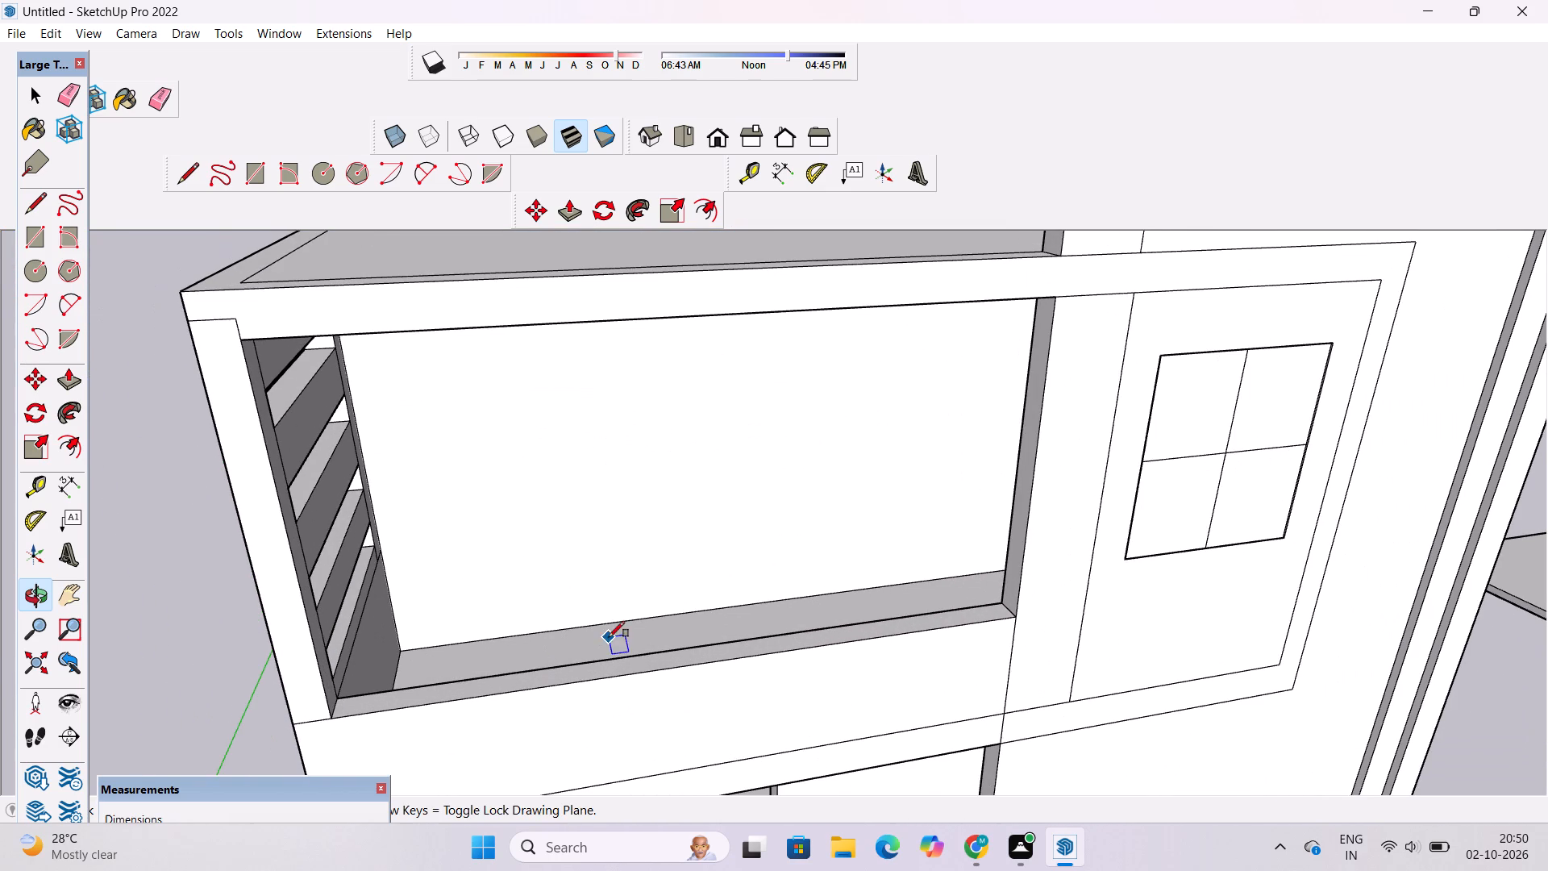
{"action": "scroll", "coordinate": [564, 632], "scroll_direction": "up", "scroll_amount": 1}
{"action": "scroll", "coordinate": [563, 624], "scroll_direction": "down", "scroll_amount": 6}
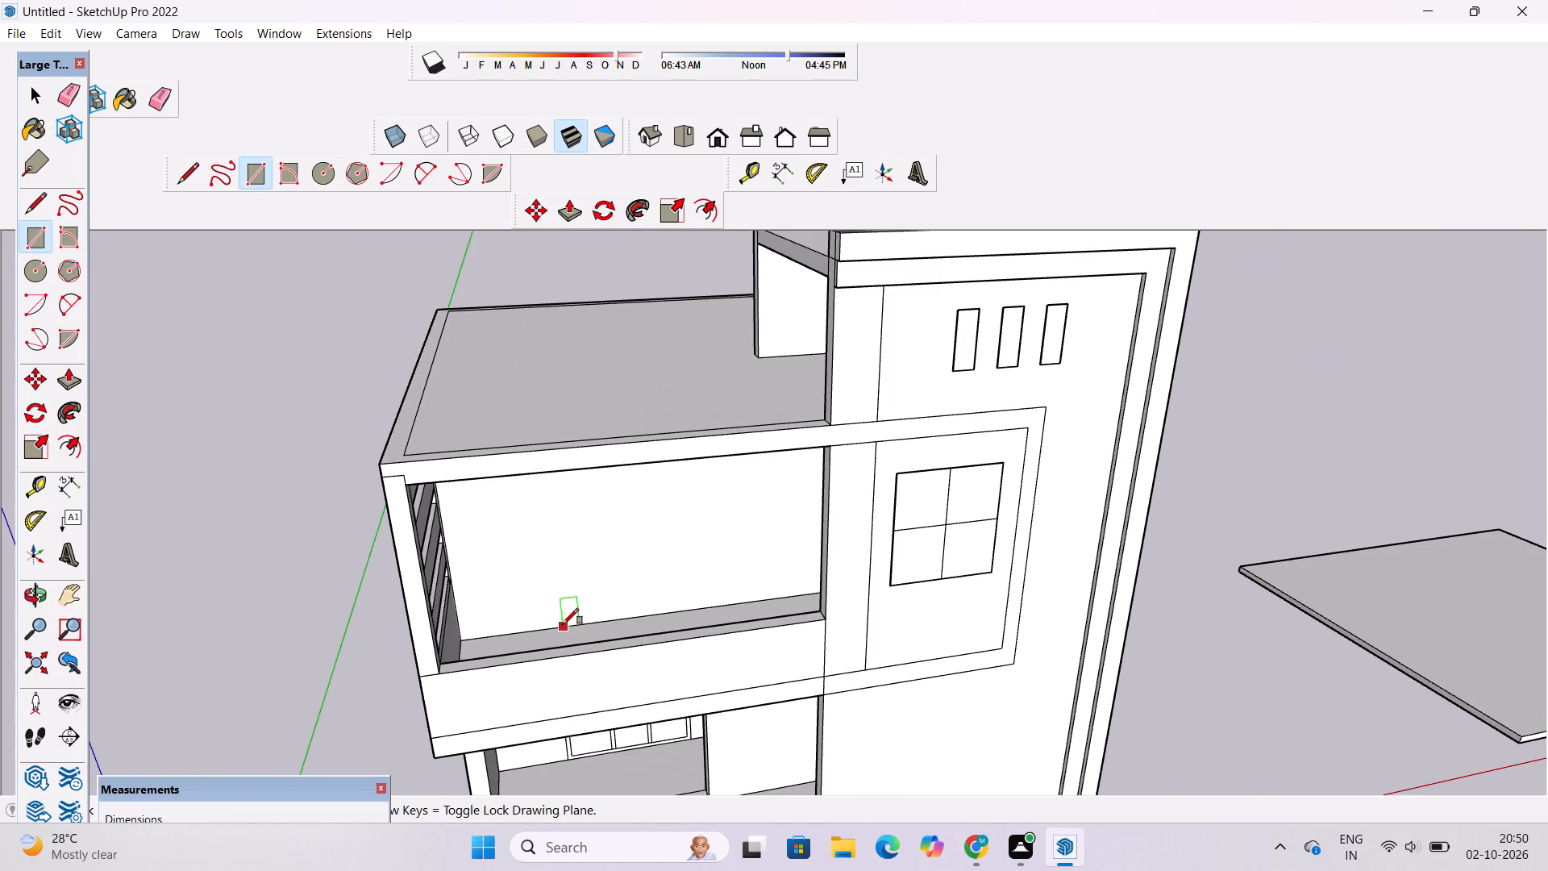
{"action": "scroll", "coordinate": [551, 628], "scroll_direction": "up", "scroll_amount": 8}
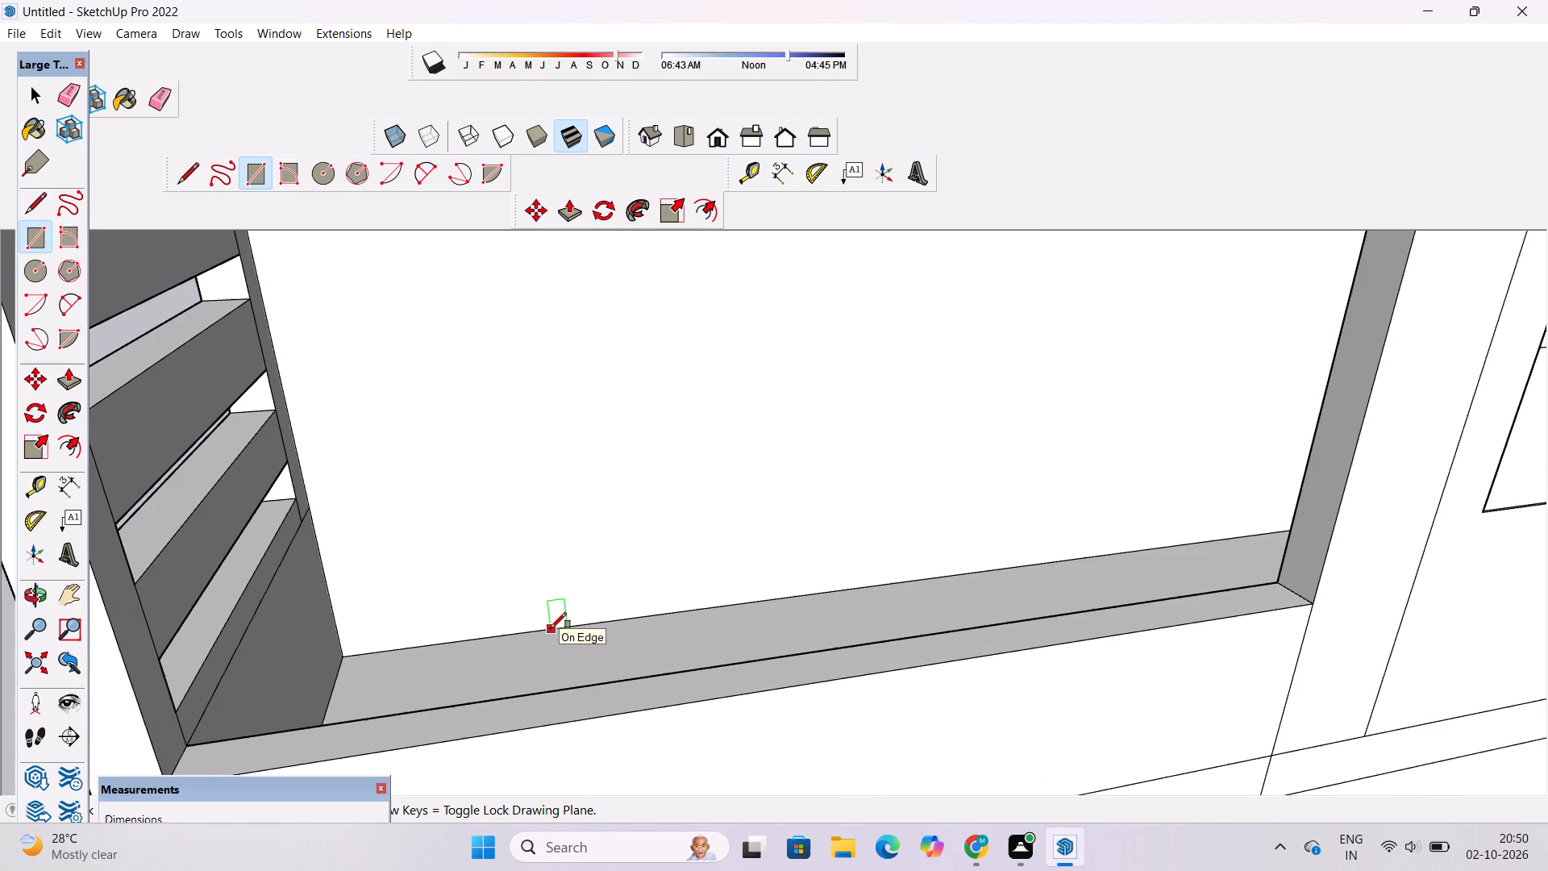
{"action": "left_click", "coordinate": [551, 628]}
{"action": "scroll", "coordinate": [576, 552], "scroll_direction": "down", "scroll_amount": 6}
{"action": "scroll", "coordinate": [643, 402], "scroll_direction": "down", "scroll_amount": 4}
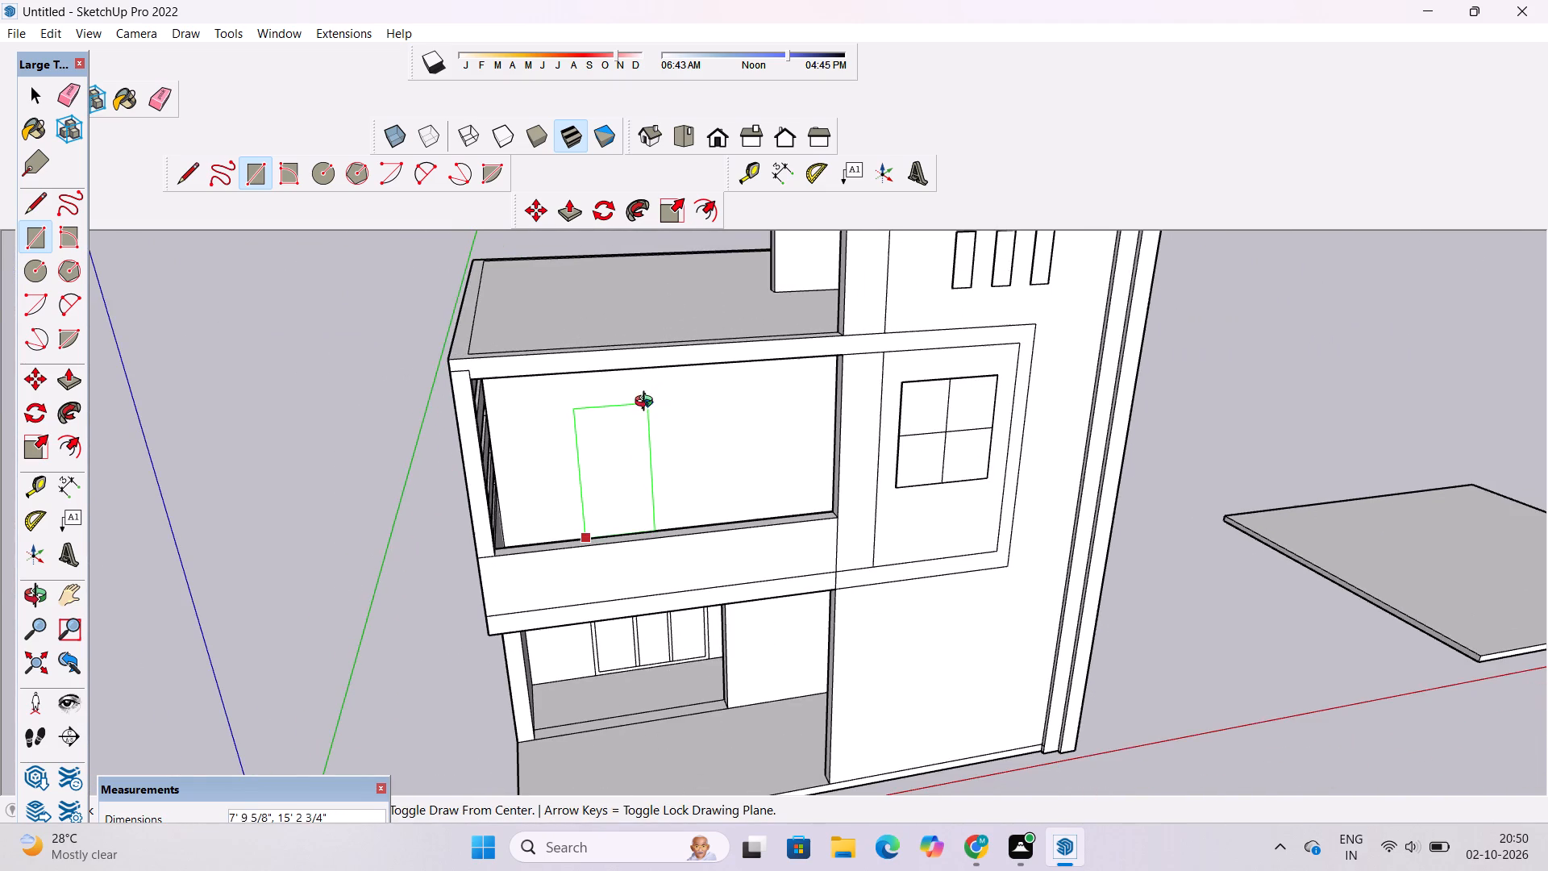
{"action": "key", "text": "o"}
{"action": "left_click_drag", "start_coordinate": [745, 555], "coordinate": [716, 485]}
{"action": "left_click_drag", "start_coordinate": [714, 479], "coordinate": [750, 570]}
{"action": "left_click_drag", "start_coordinate": [750, 570], "coordinate": [745, 548]}
{"action": "left_click", "coordinate": [745, 546], "text": "shift"}
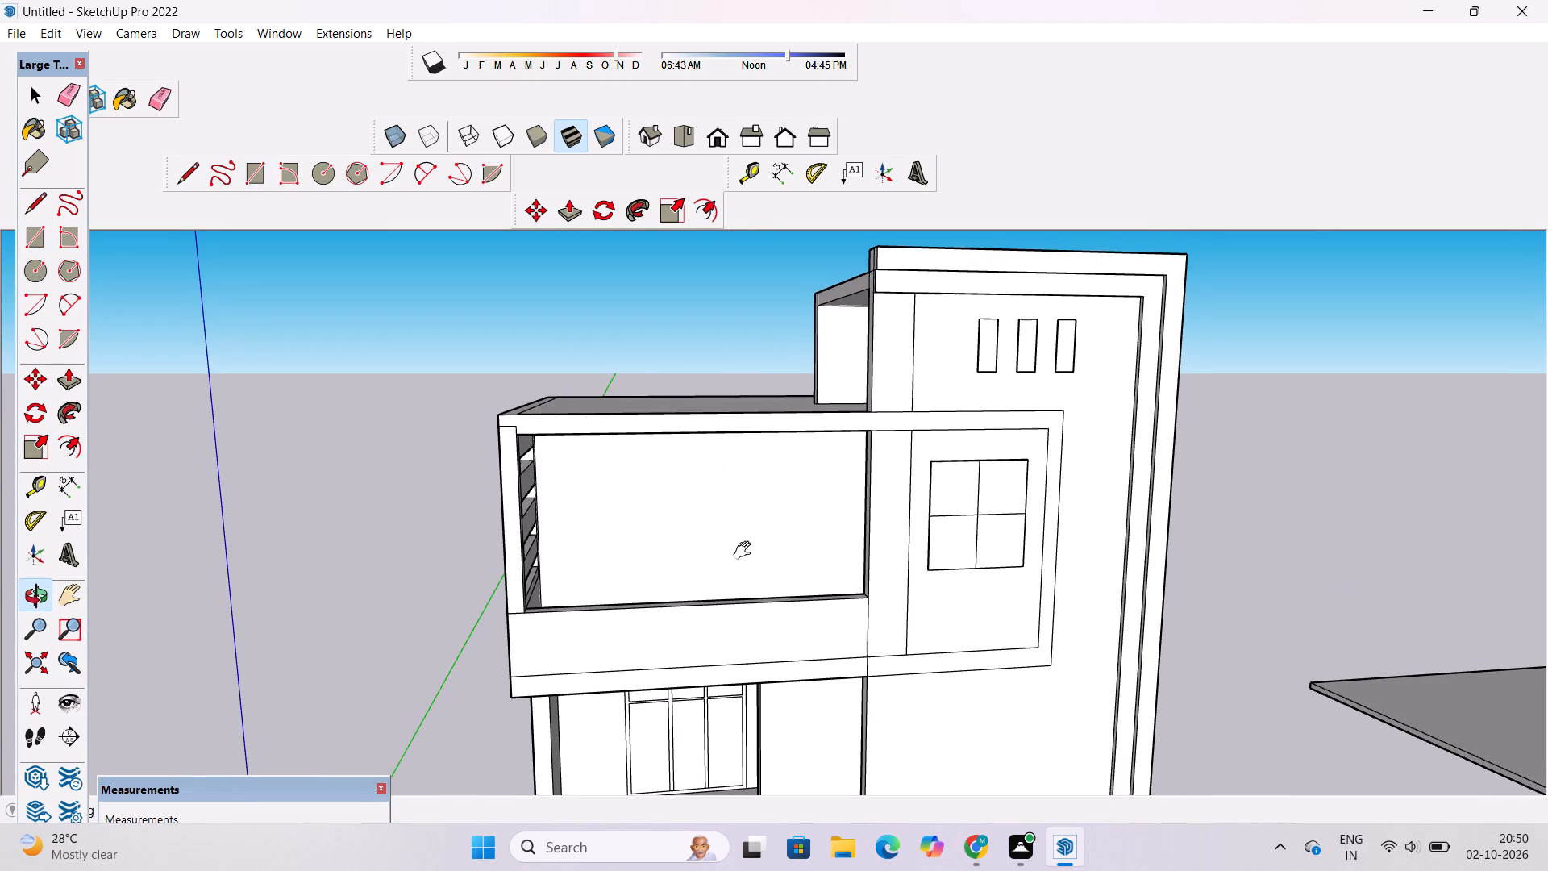
{"action": "key", "text": "r"}
{"action": "scroll", "coordinate": [742, 546], "scroll_direction": "up", "scroll_amount": 1}
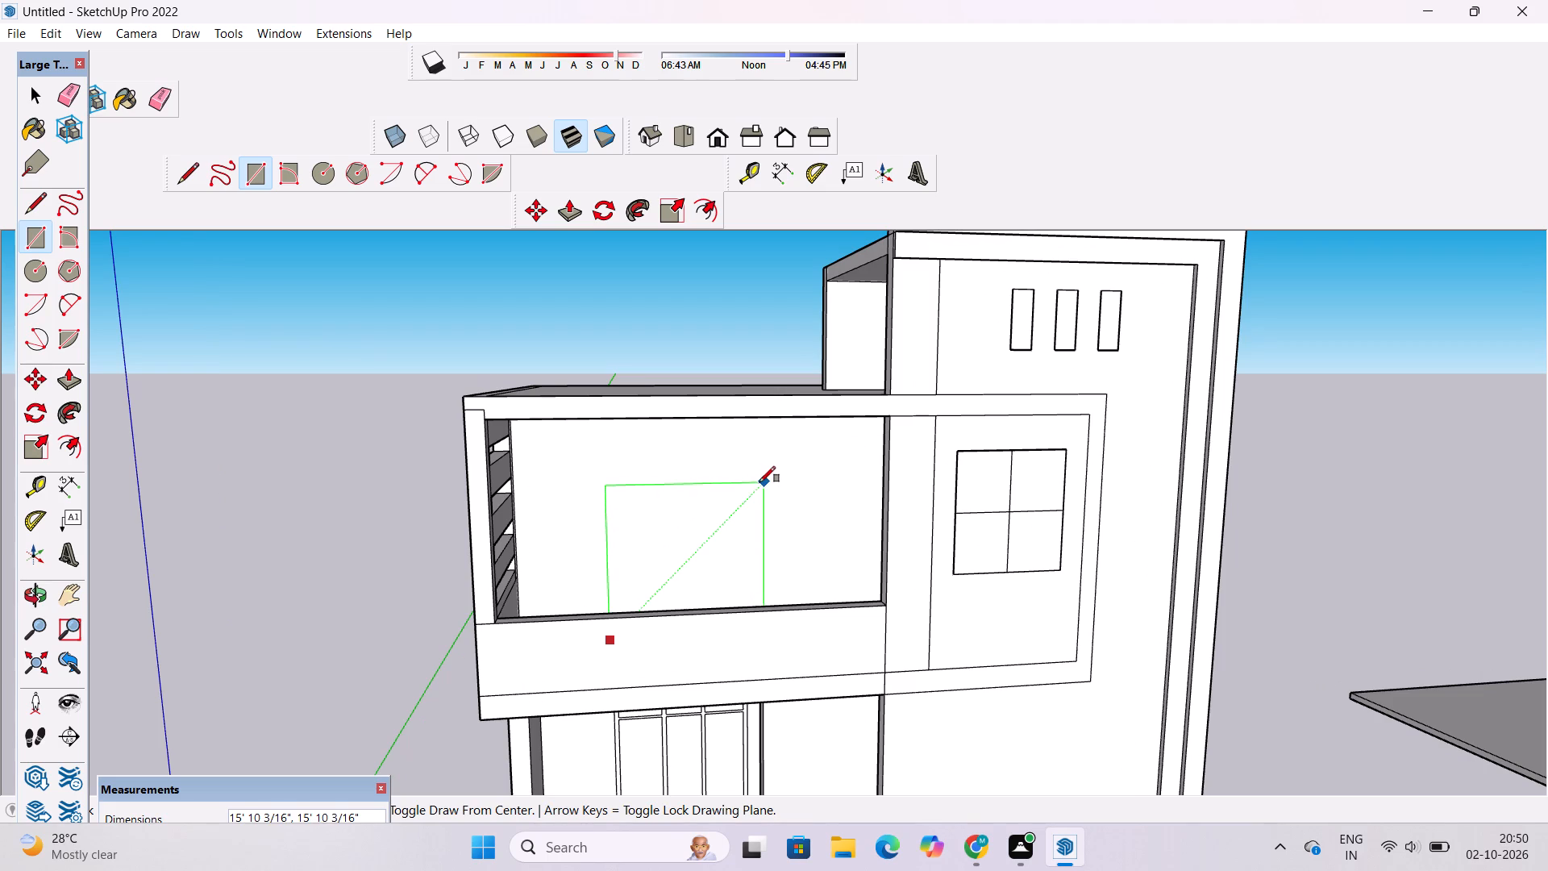
{"action": "left_click", "coordinate": [751, 481]}
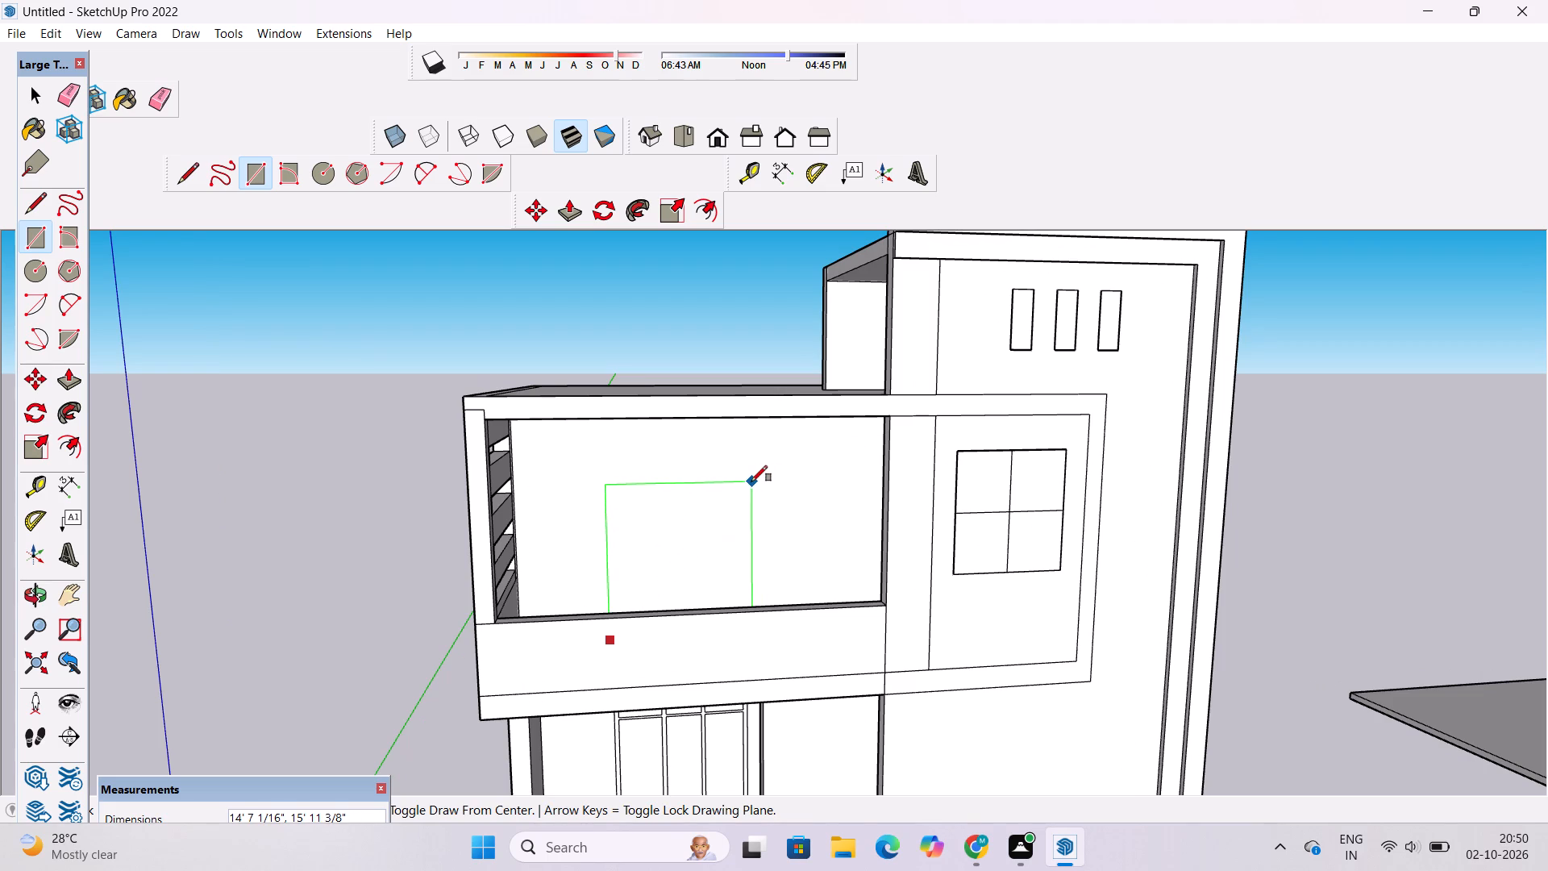
Offset the balcony back-wall rectangle 6" inward to form a door frame border.
{"action": "type", "text": "of"}
{"action": "scroll", "coordinate": [732, 492], "scroll_direction": "up", "scroll_amount": 3}
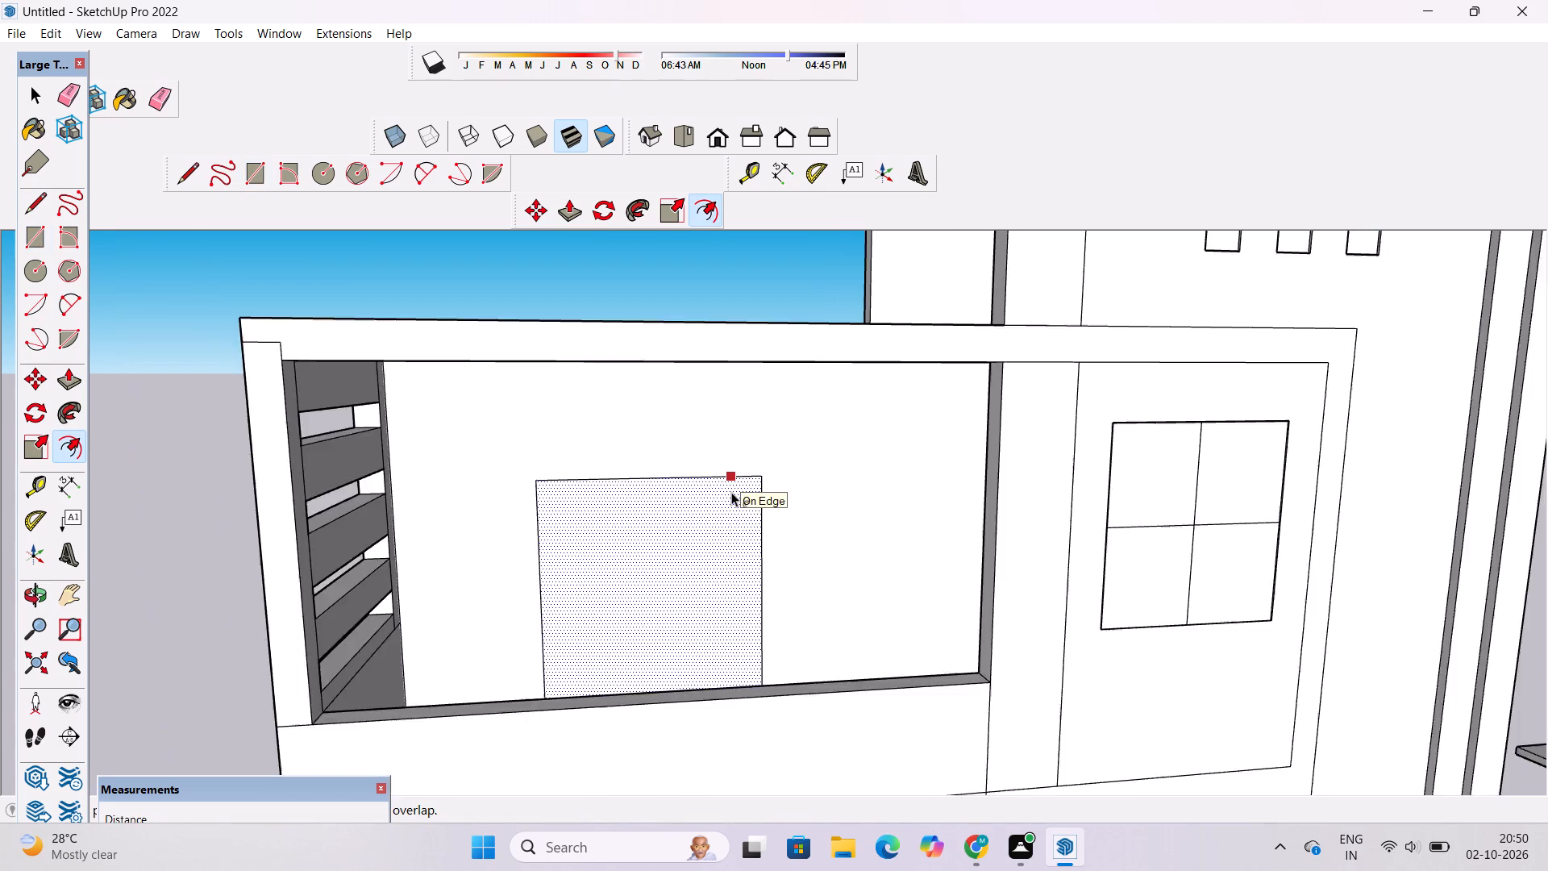
{"action": "scroll", "coordinate": [731, 492], "scroll_direction": "up", "scroll_amount": 6}
{"action": "left_click", "coordinate": [731, 492]}
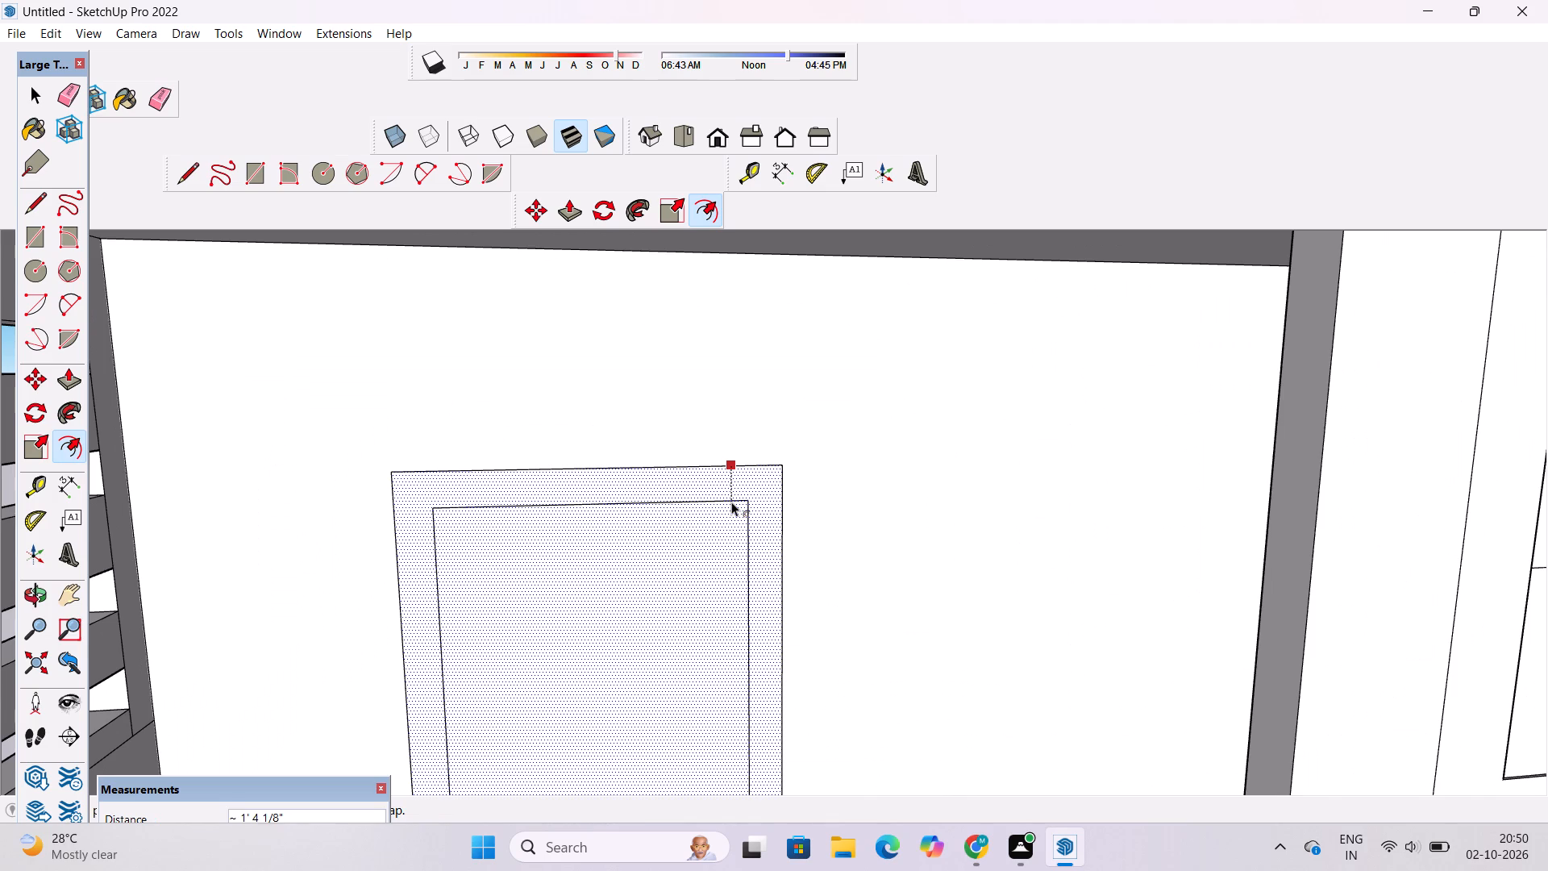
{"action": "type", "text": "6\""}
{"action": "key", "text": "Return"}
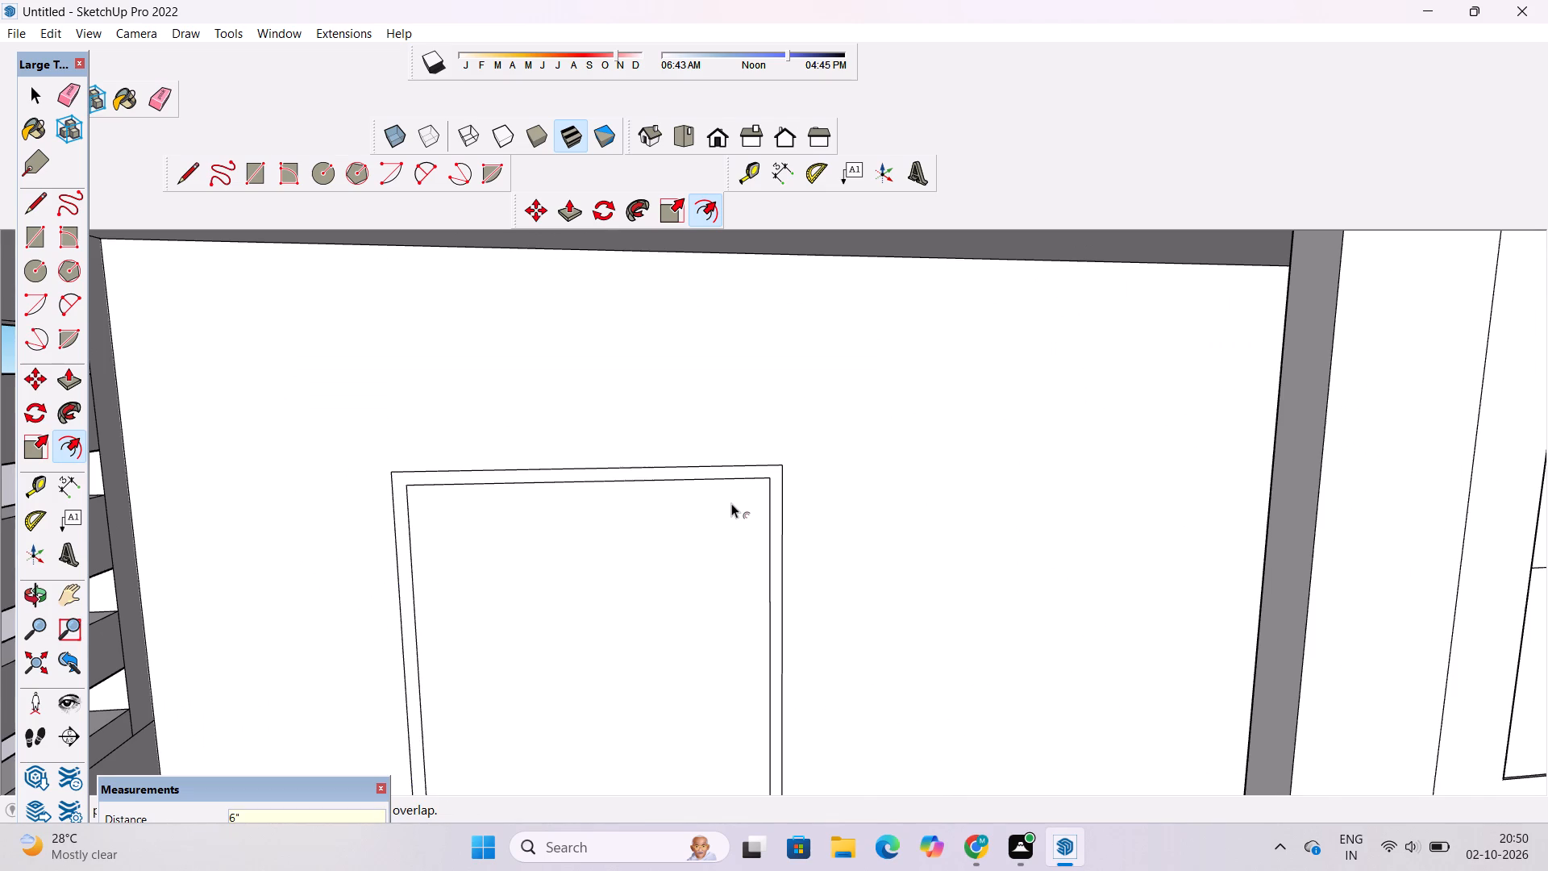
Place a vertical guide through the middle of the inner door panel, measured from its side edge to the bottom edge's midpoint.
{"action": "scroll", "coordinate": [708, 502], "scroll_direction": "down", "scroll_amount": 8}
{"action": "scroll", "coordinate": [664, 515], "scroll_direction": "up", "scroll_amount": 2}
{"action": "key", "text": "space"}
{"action": "type", "text": "o"}
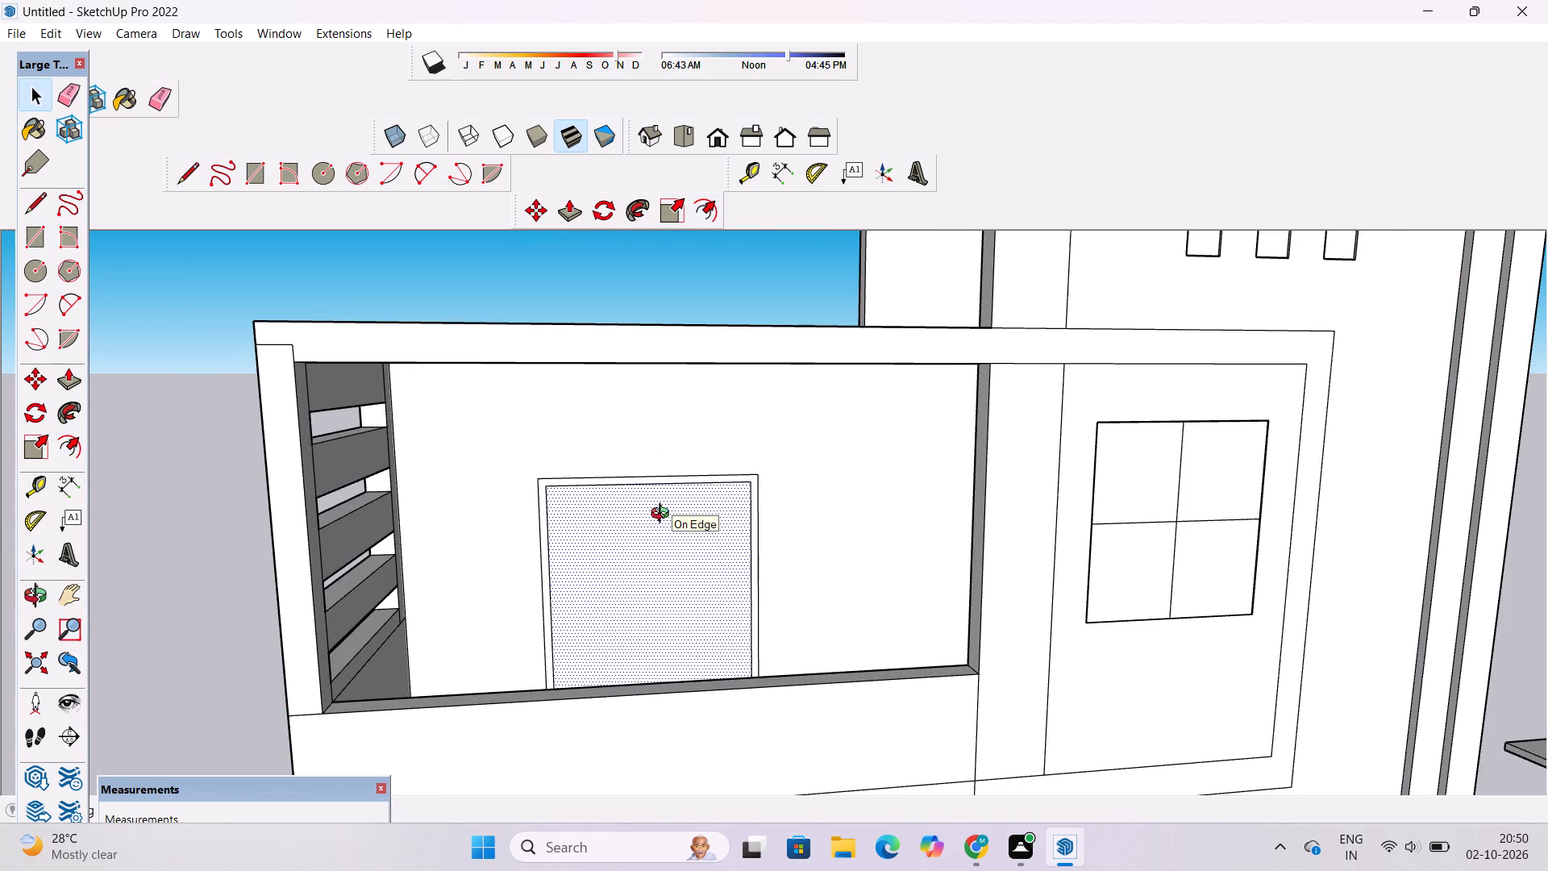
{"action": "left_click_drag", "start_coordinate": [664, 520], "coordinate": [680, 569]}
{"action": "left_click_drag", "start_coordinate": [680, 569], "coordinate": [665, 508]}
{"action": "left_click_drag", "start_coordinate": [664, 527], "coordinate": [664, 586]}
{"action": "left_click_drag", "start_coordinate": [665, 608], "coordinate": [663, 584]}
{"action": "scroll", "coordinate": [661, 577], "scroll_direction": "up", "scroll_amount": 2}
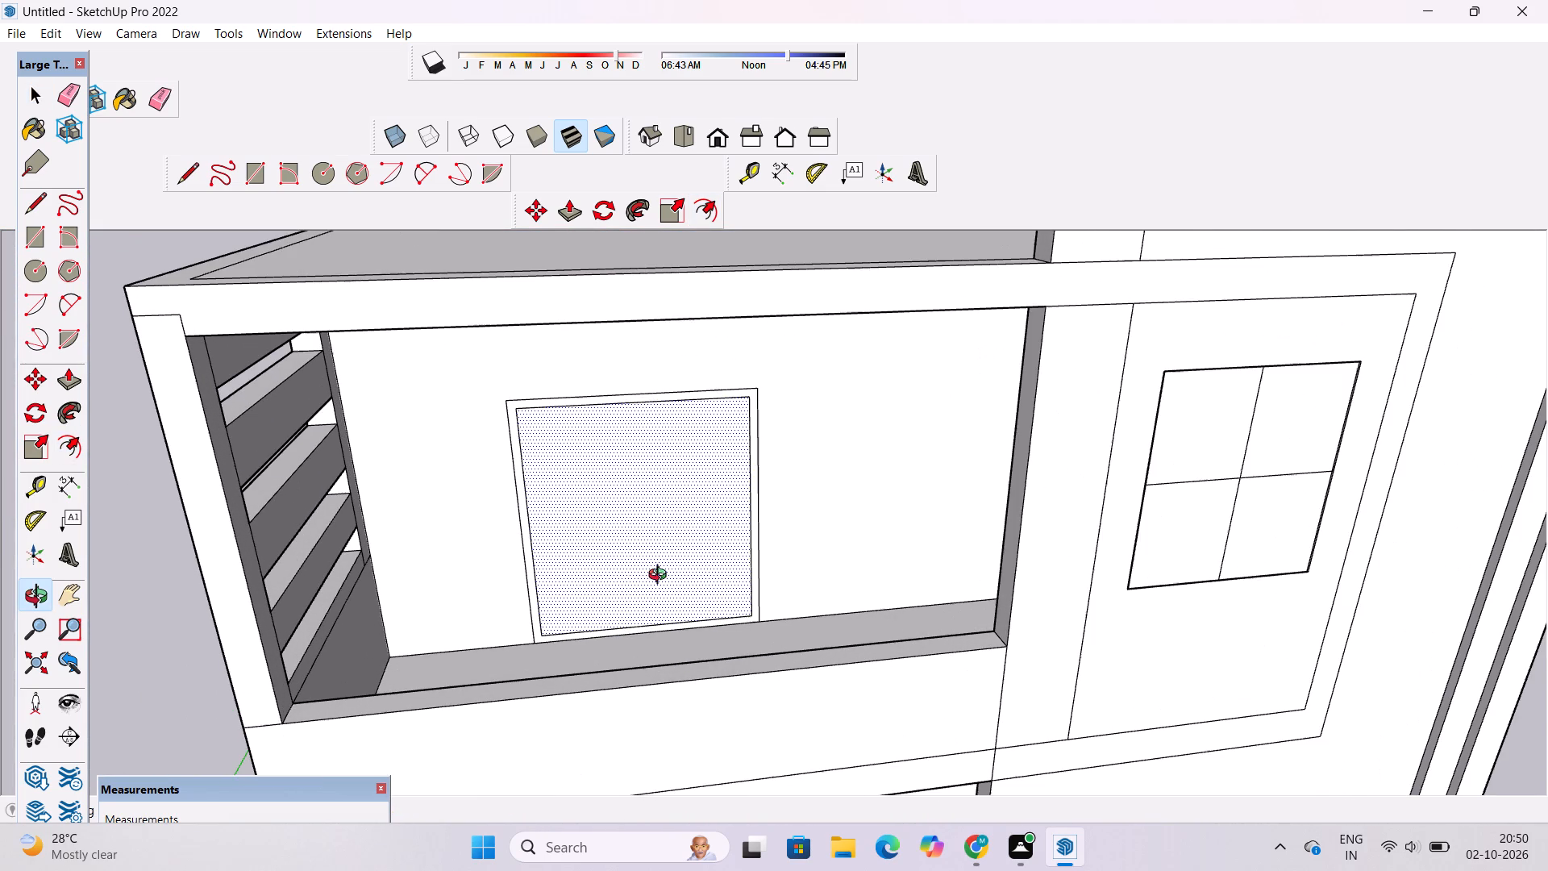
{"action": "left_click", "coordinate": [660, 574], "text": "shift"}
{"action": "key", "text": "t"}
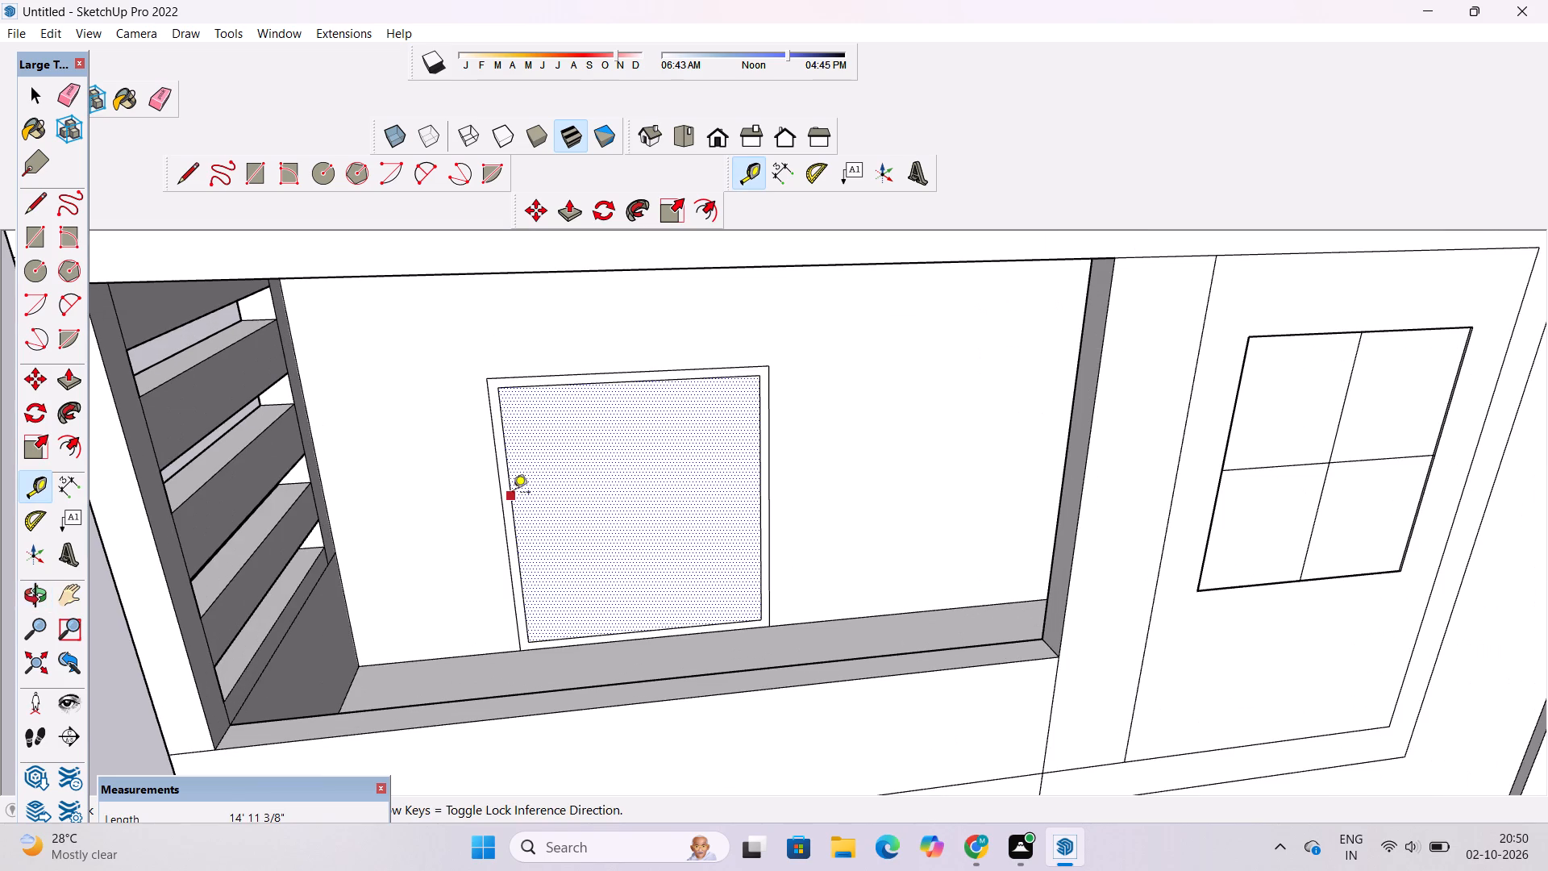
{"action": "left_click", "coordinate": [515, 524]}
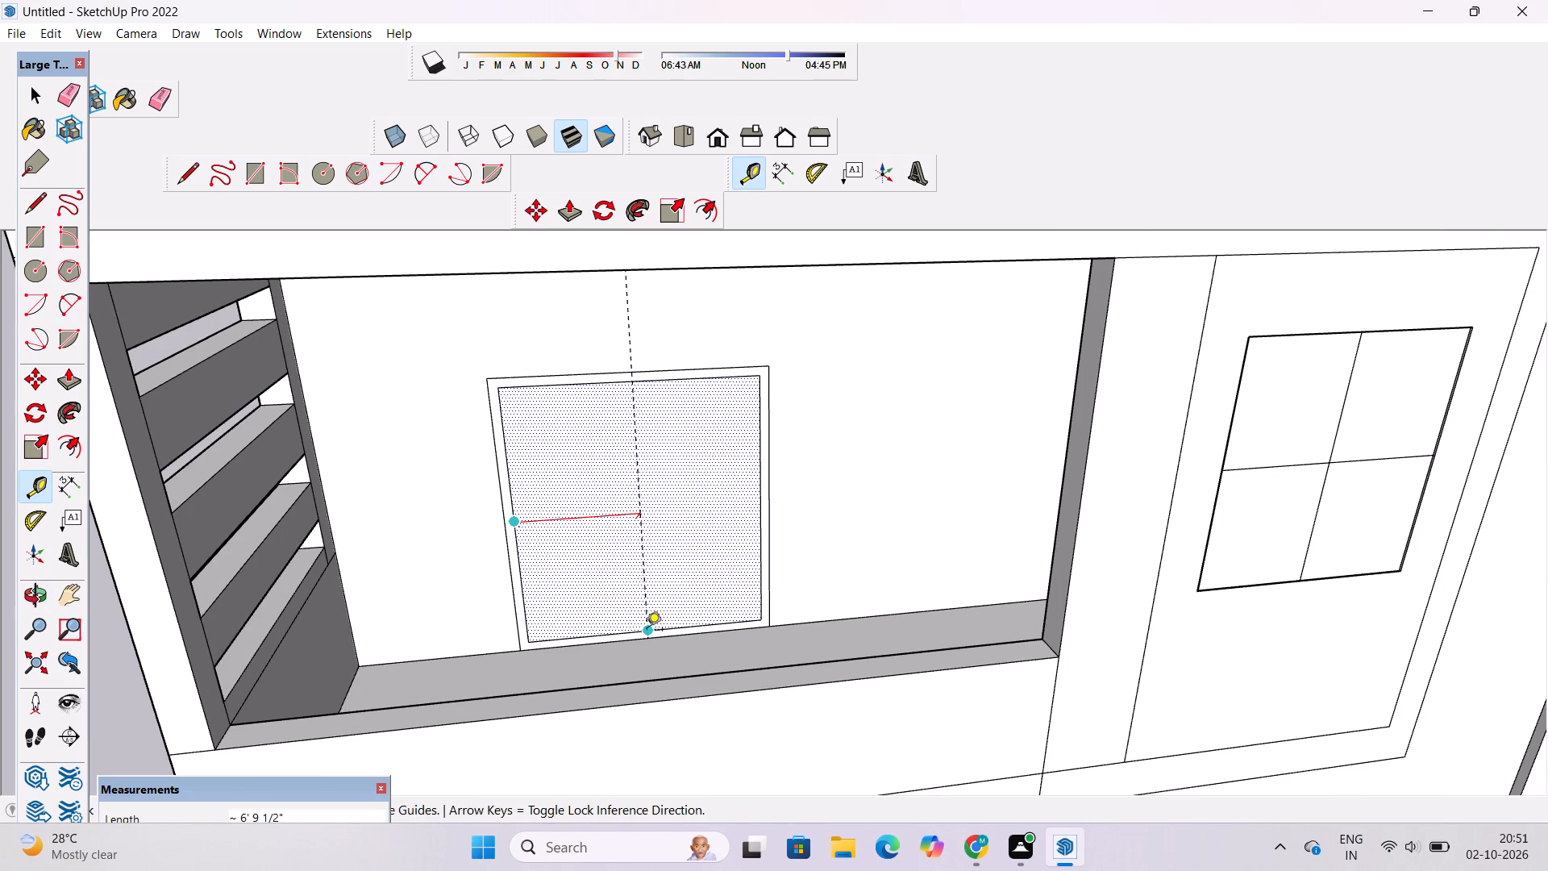
{"action": "left_click", "coordinate": [647, 631]}
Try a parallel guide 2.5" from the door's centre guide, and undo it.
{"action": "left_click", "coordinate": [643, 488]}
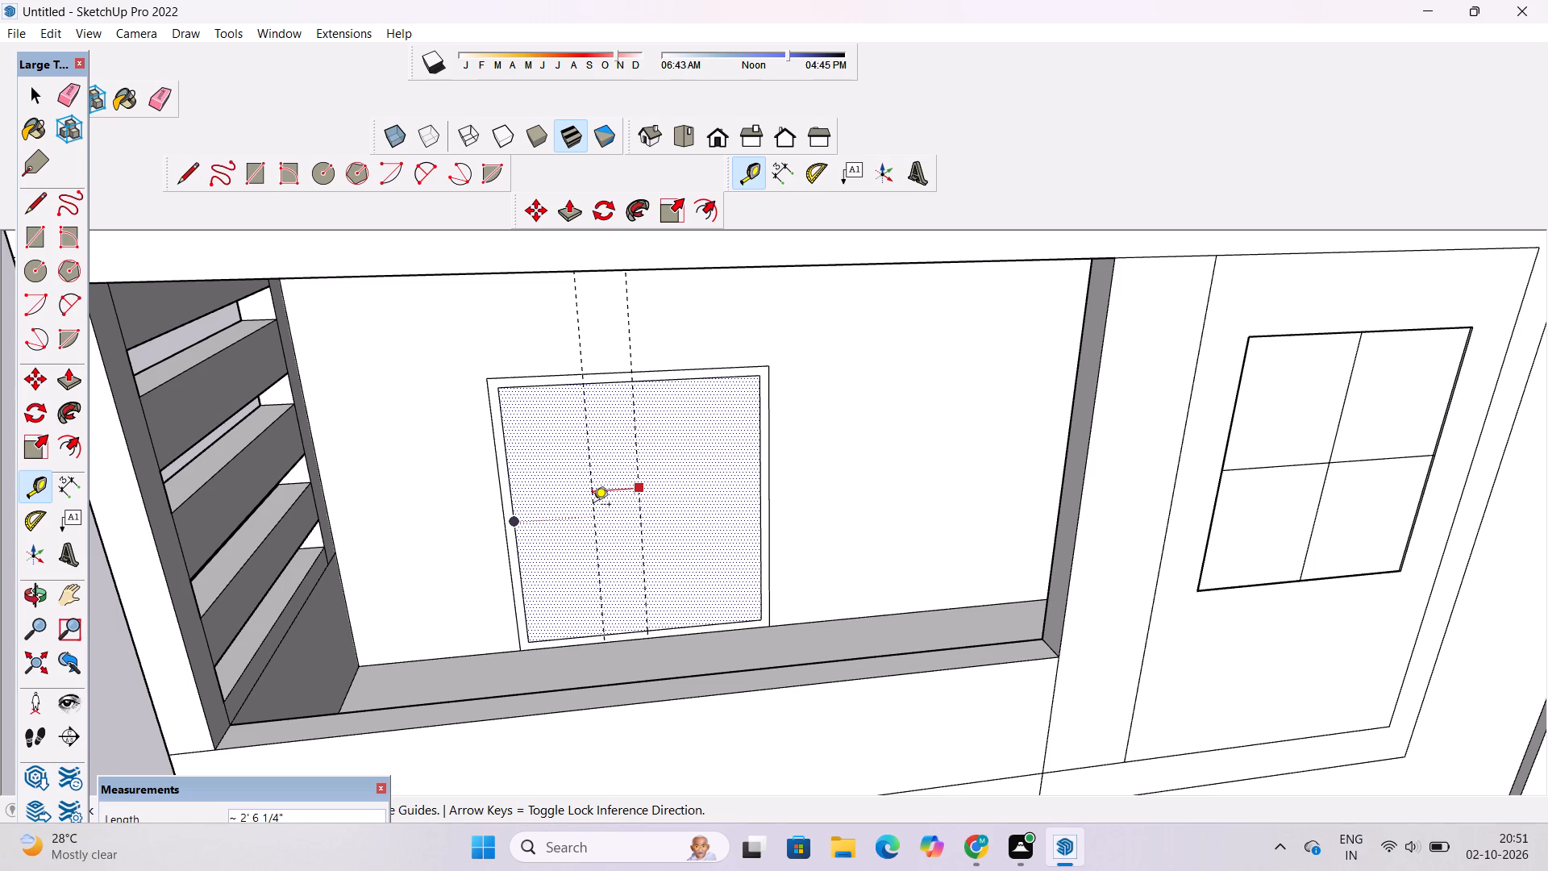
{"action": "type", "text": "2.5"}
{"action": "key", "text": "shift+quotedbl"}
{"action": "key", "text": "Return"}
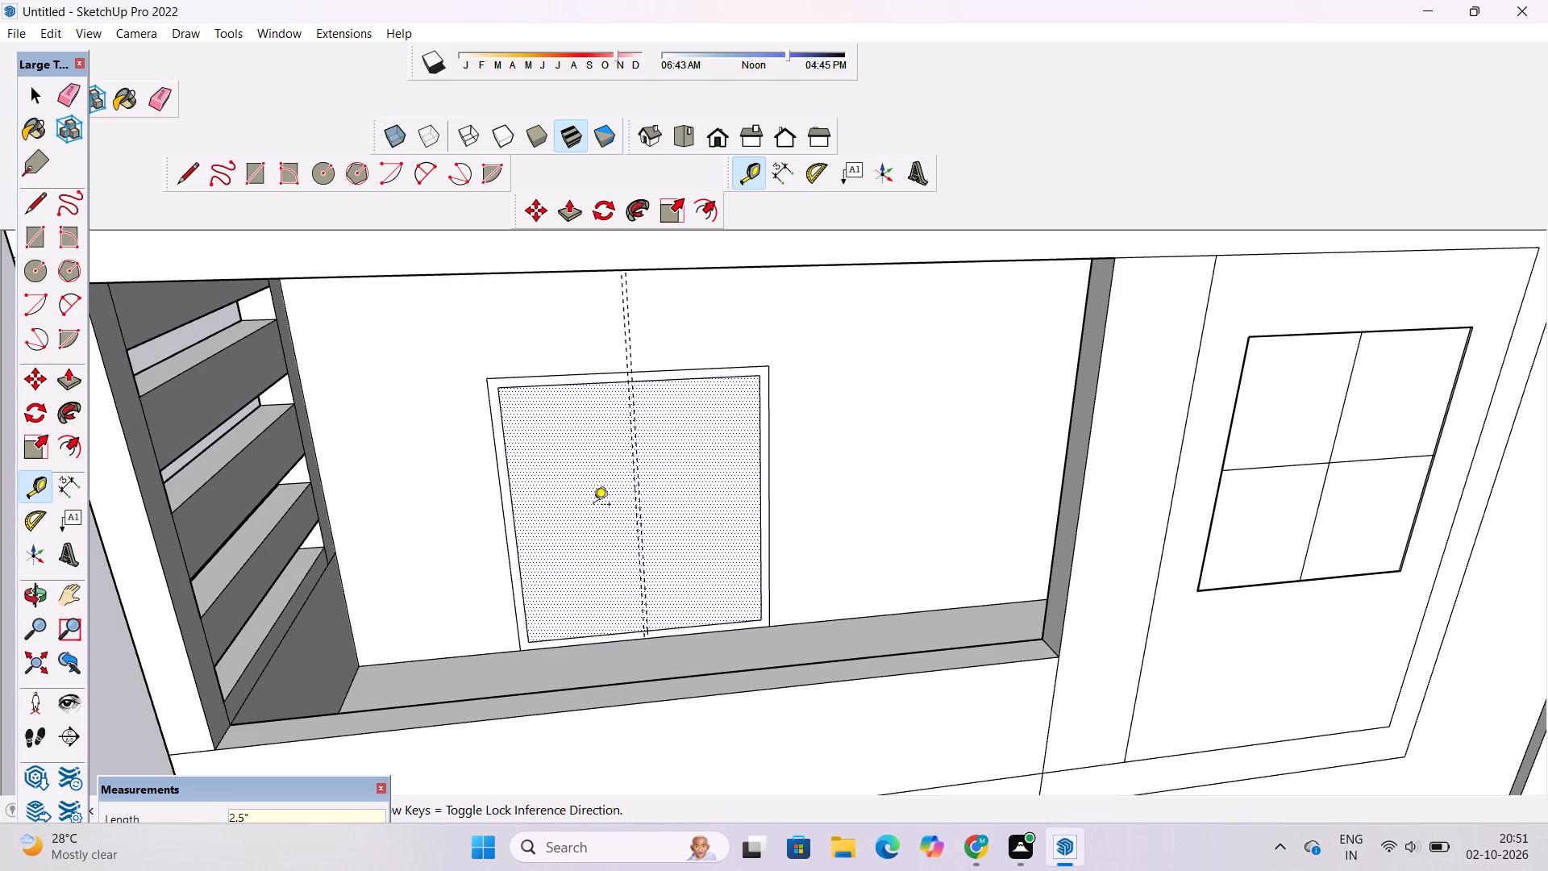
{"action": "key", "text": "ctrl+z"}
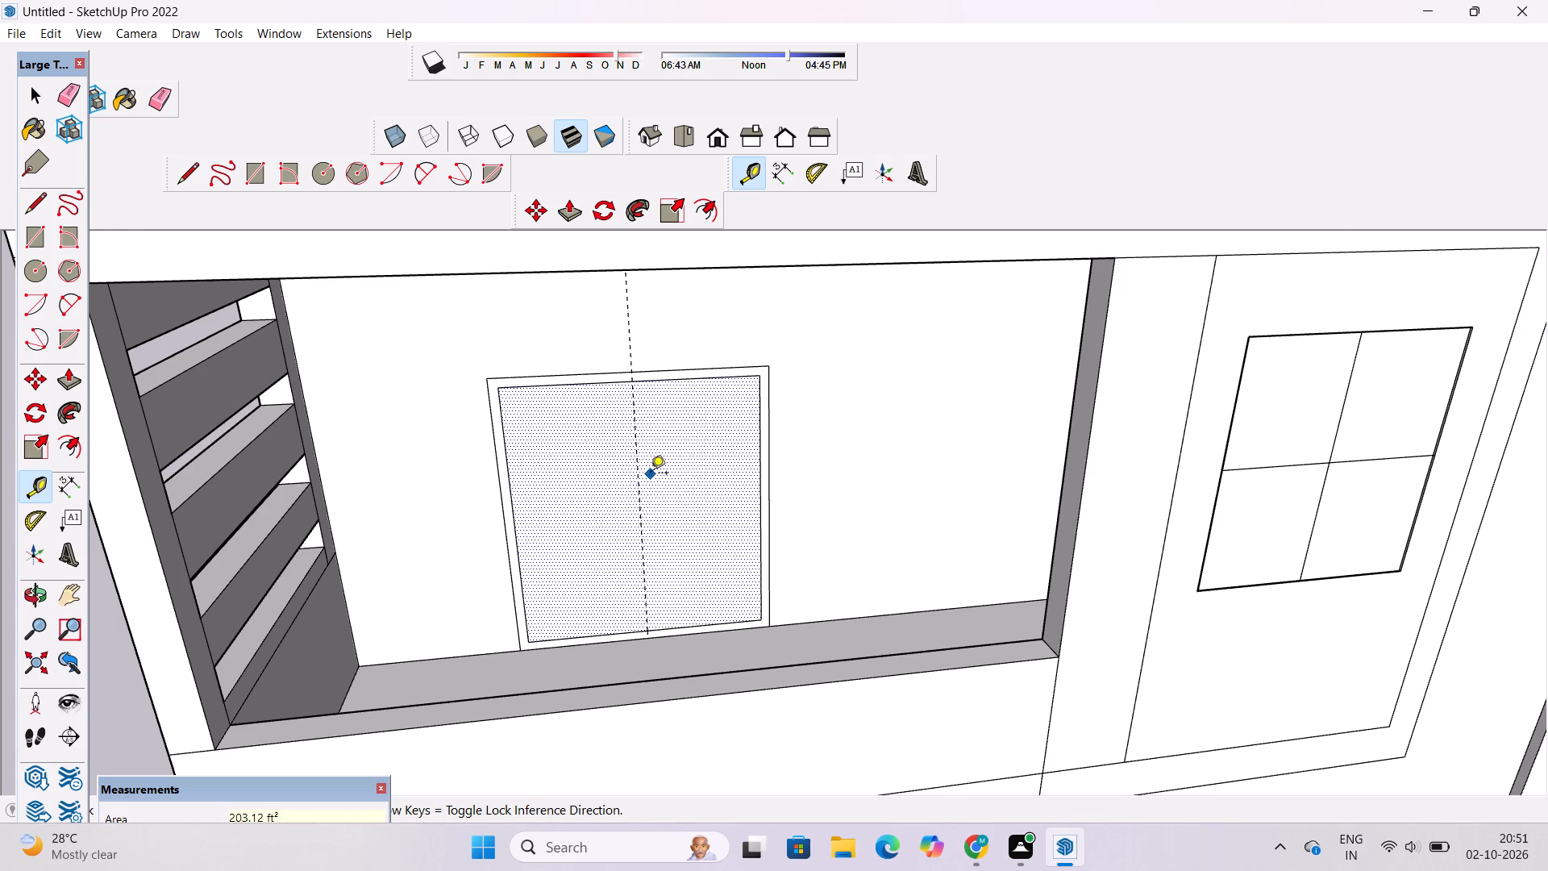
Place parallel vertical guides 3" on each side of the door's centre guide.
{"action": "scroll", "coordinate": [651, 474], "scroll_direction": "up", "scroll_amount": 3}
{"action": "left_click", "coordinate": [635, 421]}
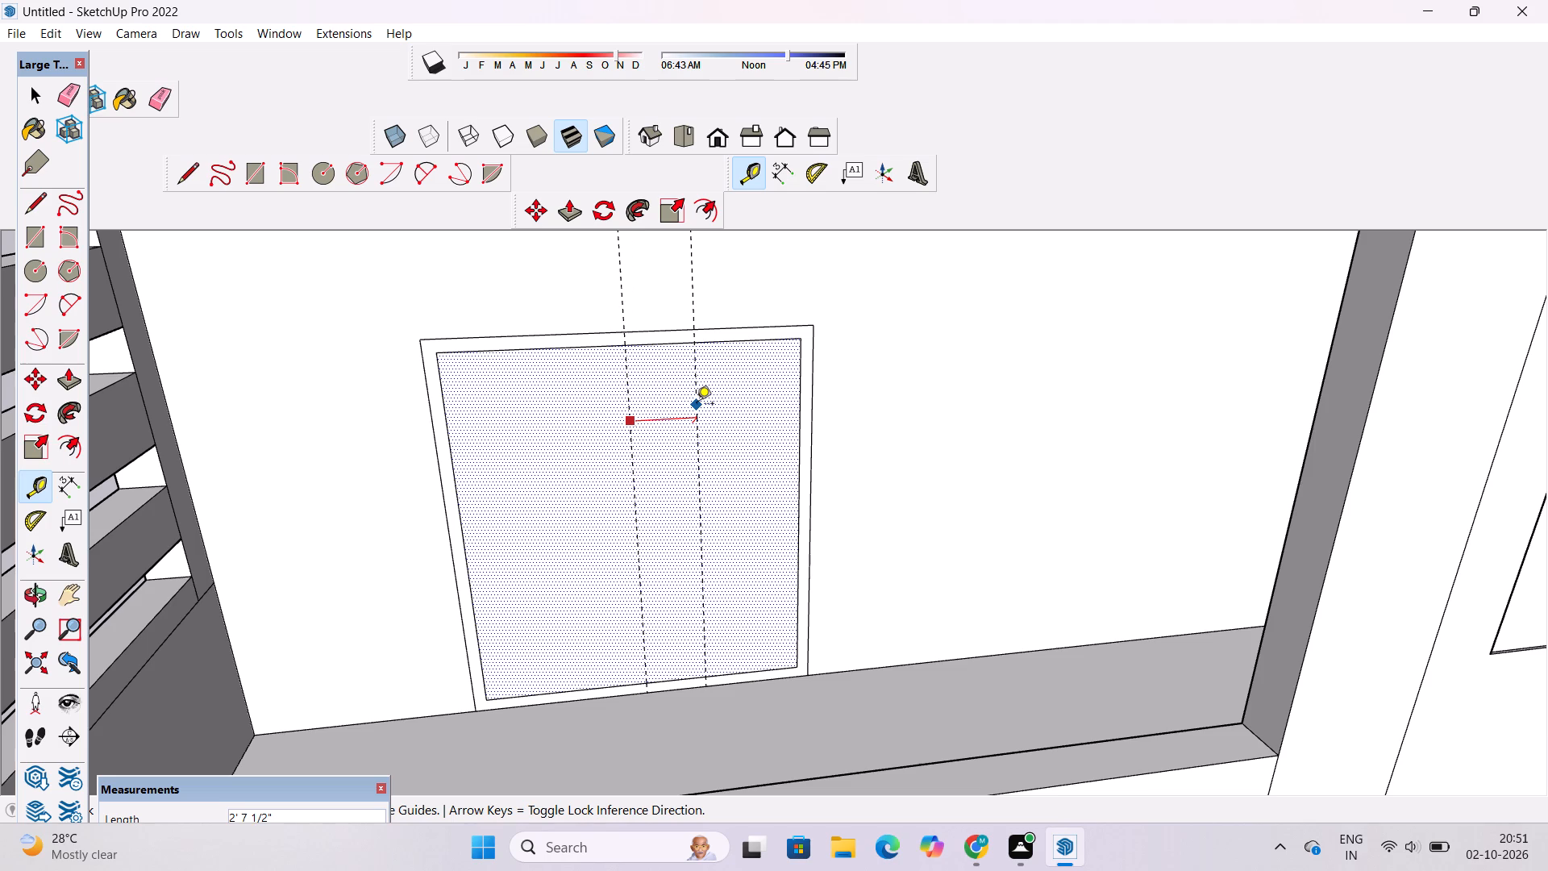
{"action": "type", "text": "3\""}
{"action": "key", "text": "Return"}
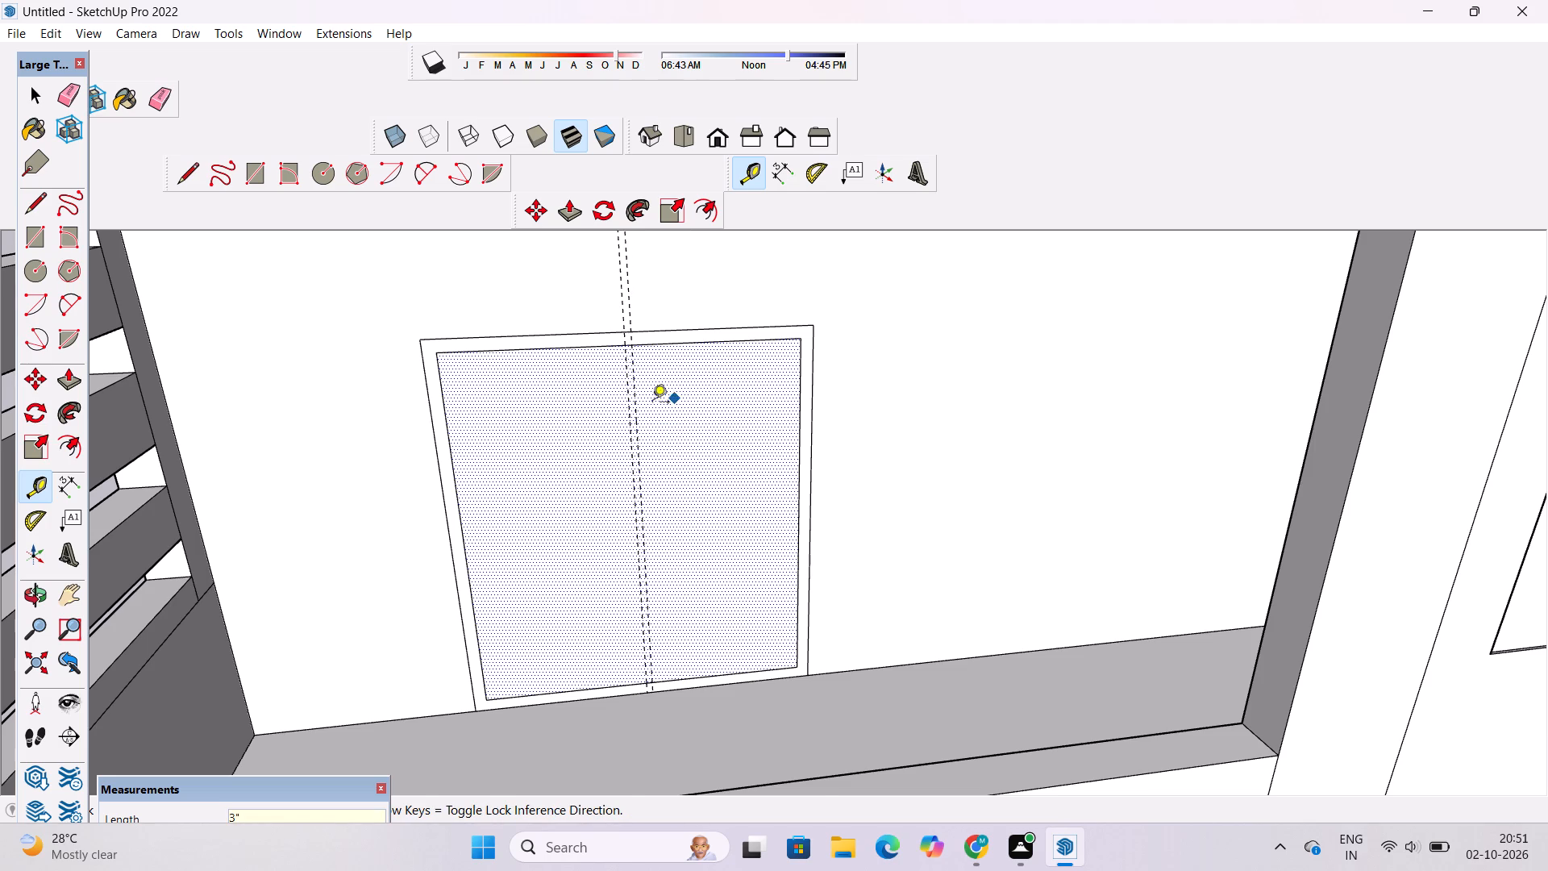
{"action": "scroll", "coordinate": [627, 388], "scroll_direction": "up", "scroll_amount": 3}
{"action": "left_click", "coordinate": [624, 382]}
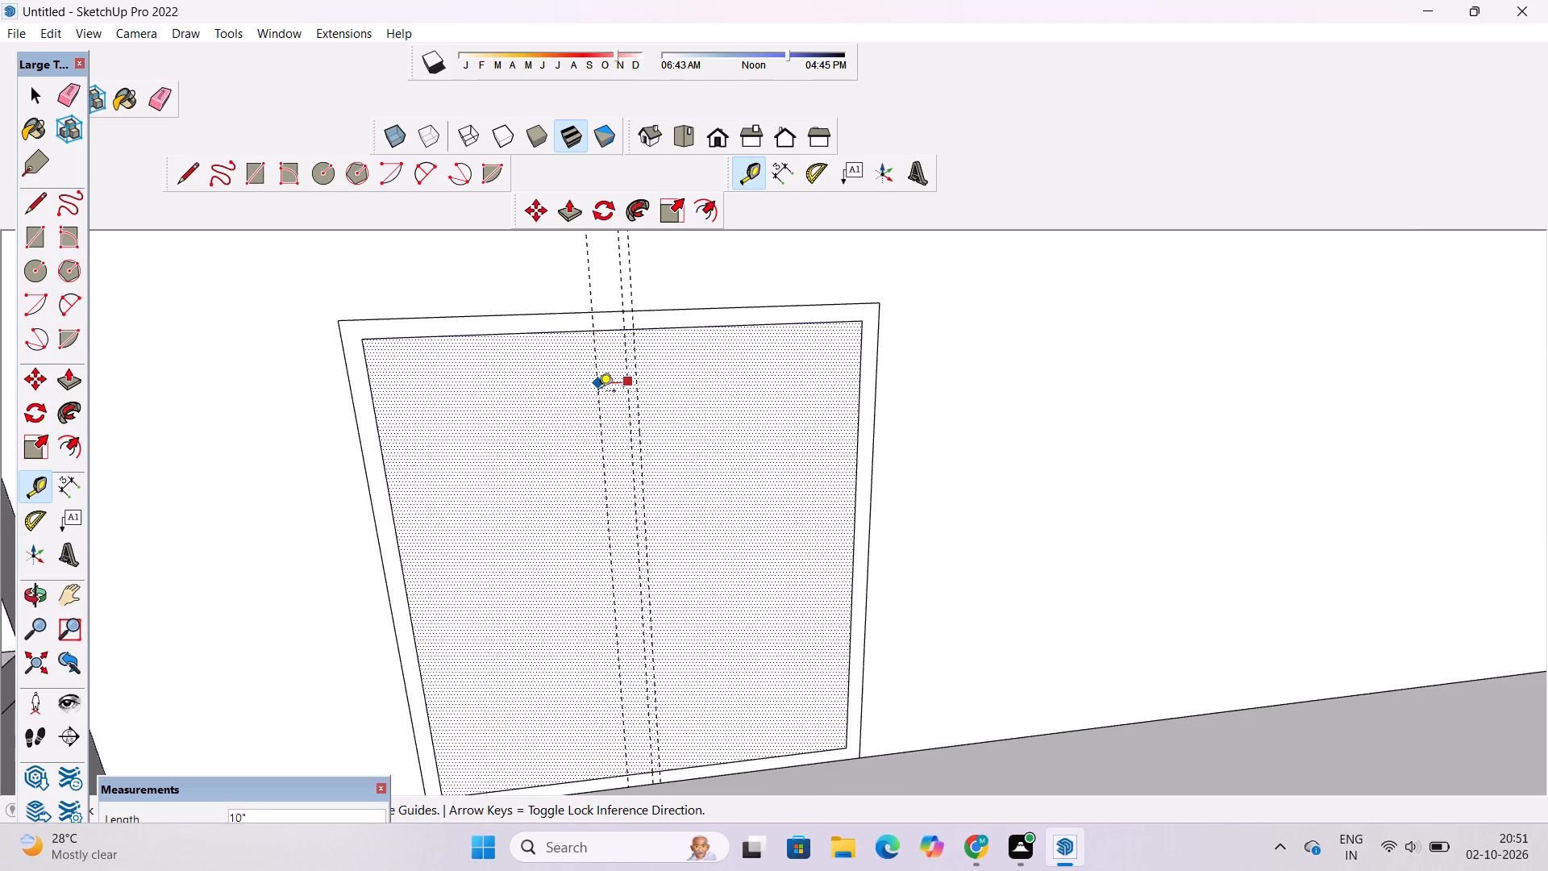
{"action": "type", "text": "3\""}
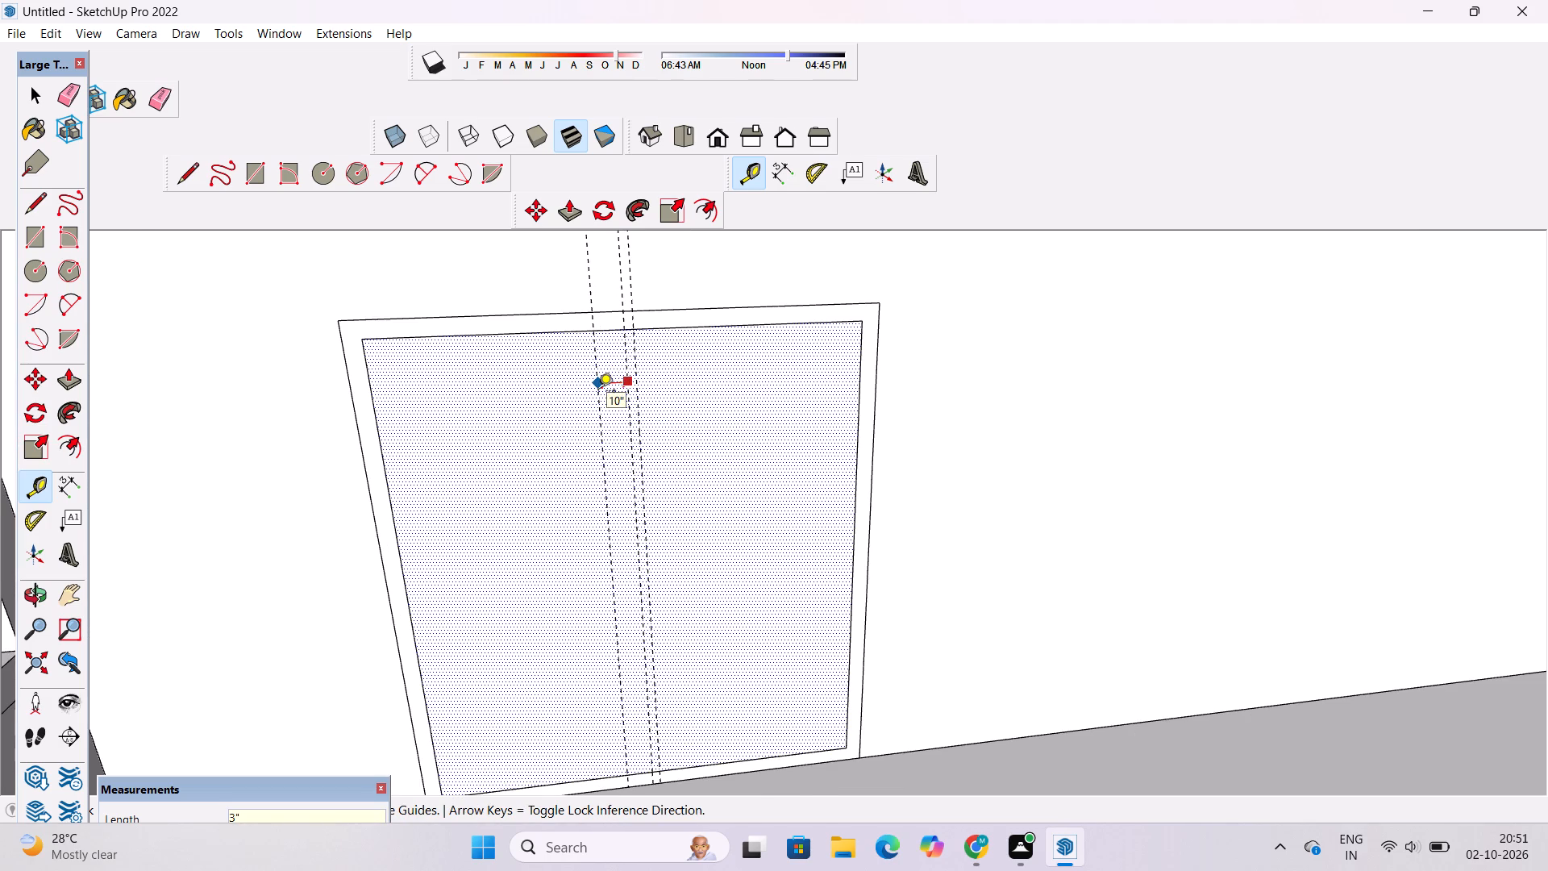
{"action": "key", "text": "Return"}
Draw a narrow rectangle between the two outer guides over the inner panel's full height, forming the door's central mullion.
{"action": "key", "text": "r"}
{"action": "scroll", "coordinate": [558, 398], "scroll_direction": "down", "scroll_amount": 5}
{"action": "scroll", "coordinate": [606, 360], "scroll_direction": "up", "scroll_amount": 3}
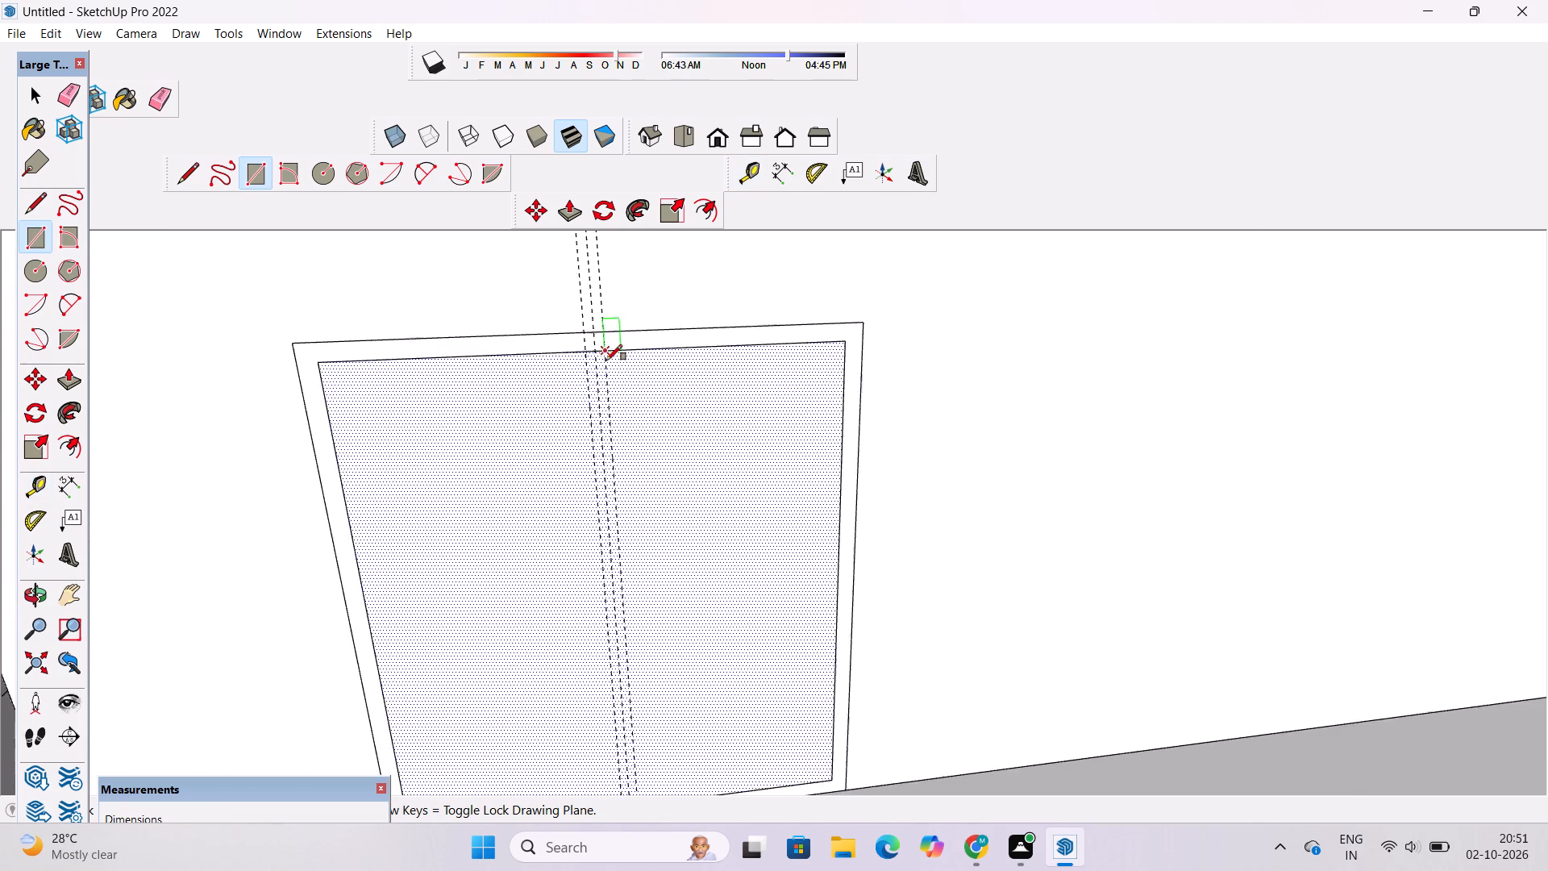
{"action": "scroll", "coordinate": [606, 360], "scroll_direction": "up", "scroll_amount": 9}
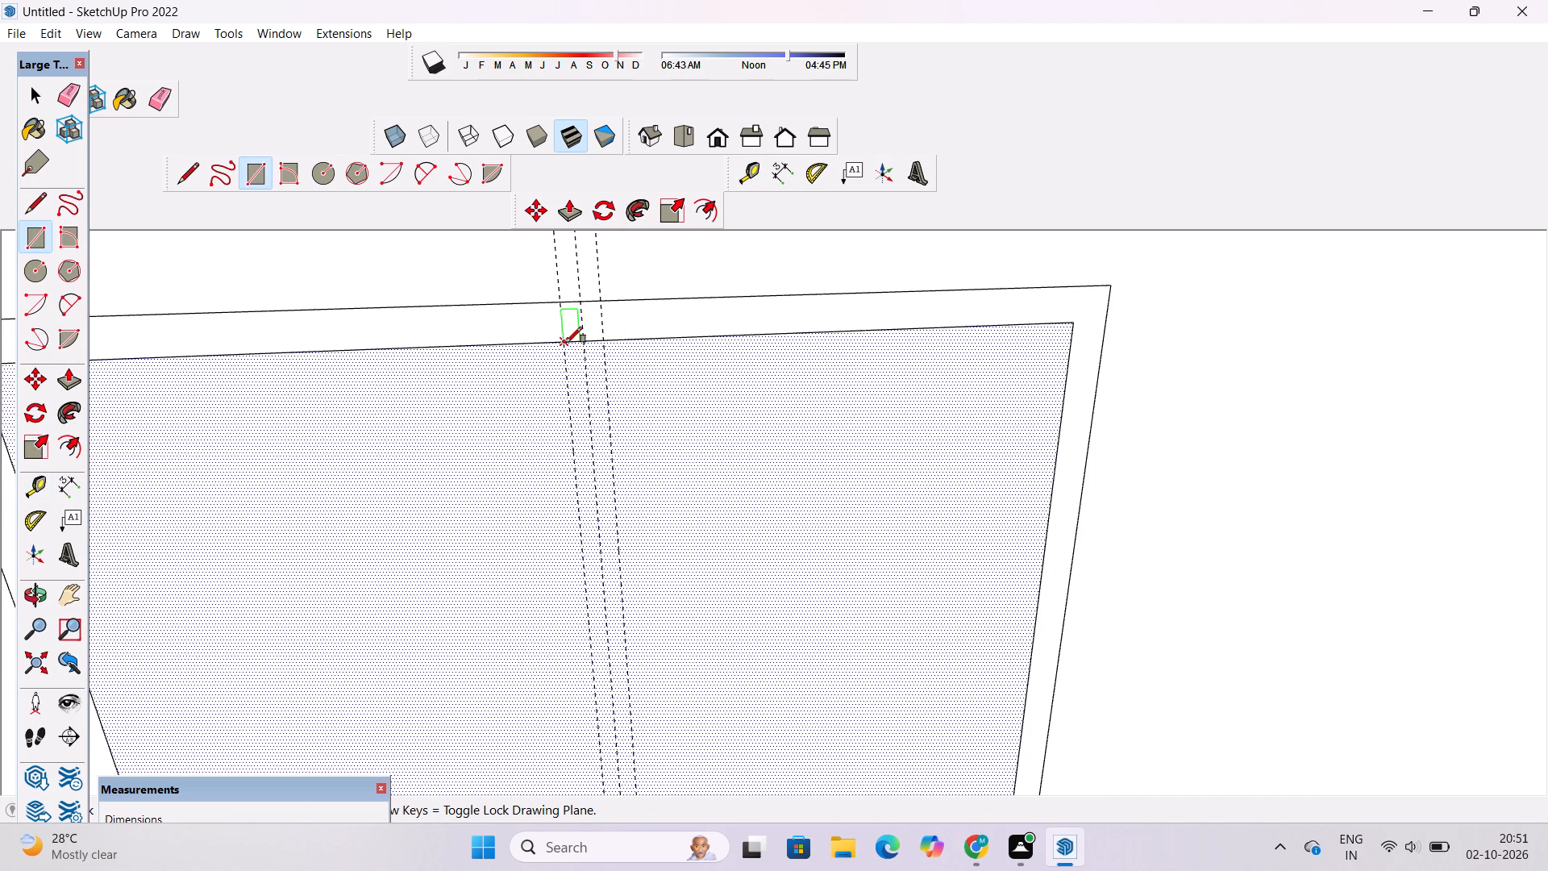
{"action": "left_click", "coordinate": [566, 343]}
{"action": "scroll", "coordinate": [565, 342], "scroll_direction": "down", "scroll_amount": 18}
{"action": "scroll", "coordinate": [591, 423], "scroll_direction": "up", "scroll_amount": 5}
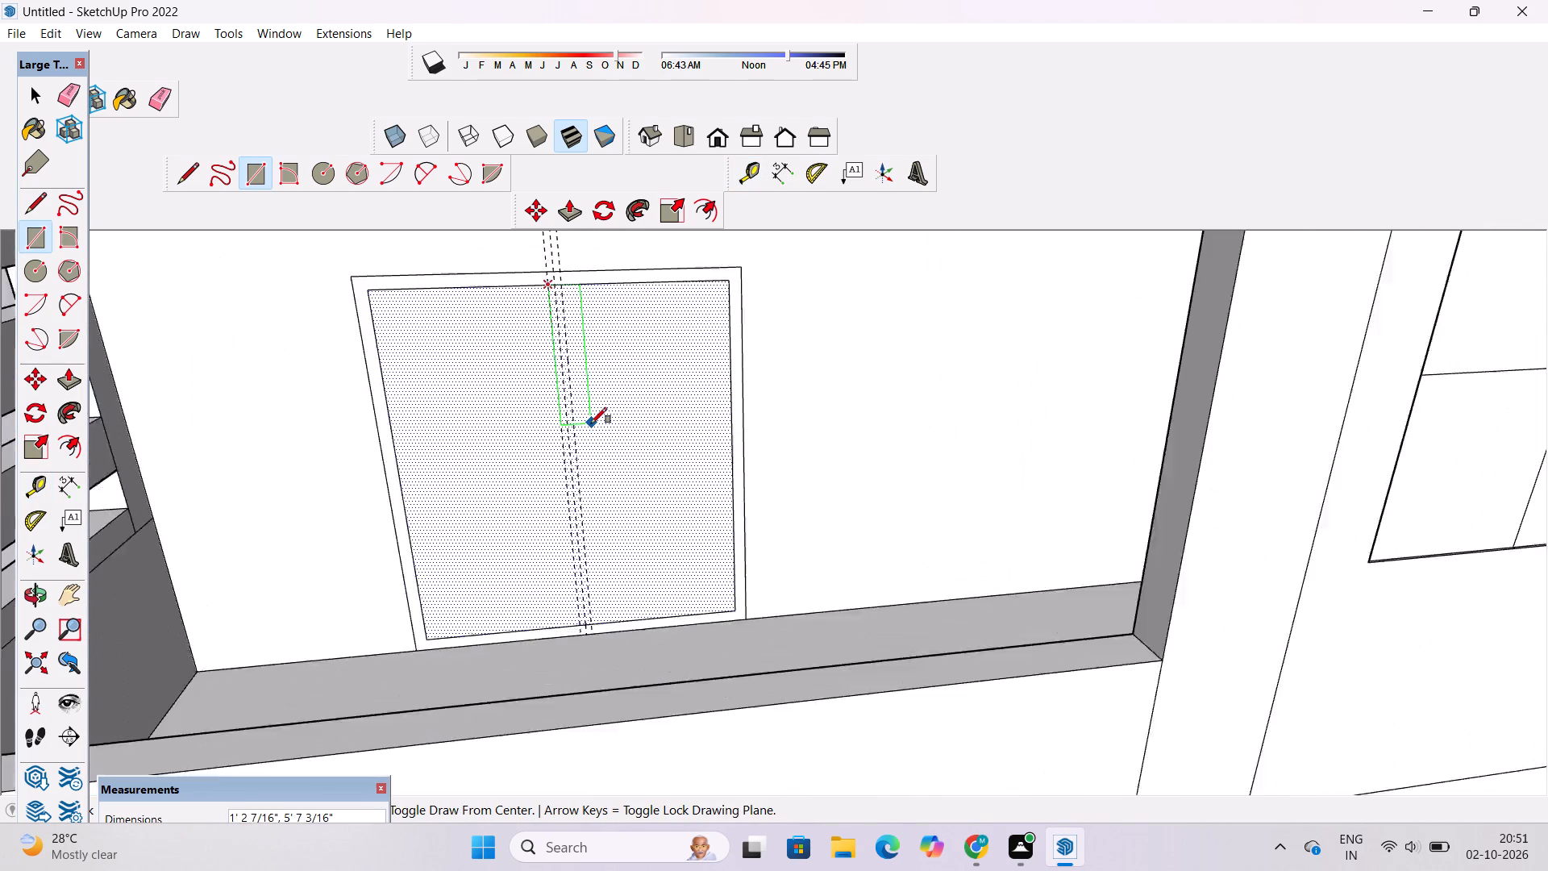
{"action": "scroll", "coordinate": [591, 423], "scroll_direction": "up", "scroll_amount": 1}
{"action": "scroll", "coordinate": [561, 644], "scroll_direction": "up", "scroll_amount": 10}
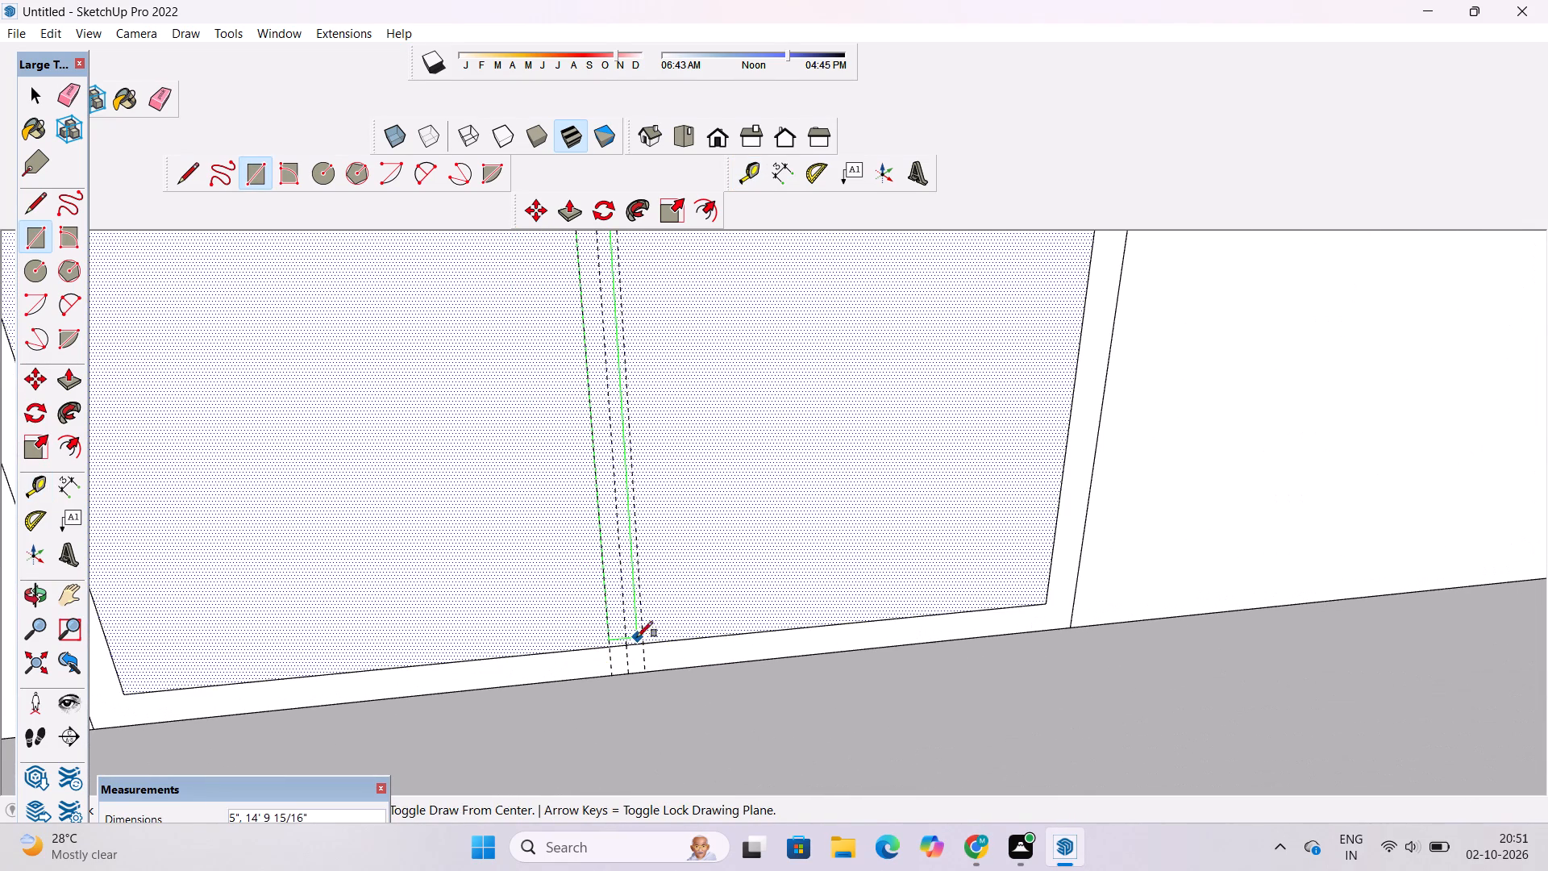
{"action": "left_click", "coordinate": [644, 645]}
{"action": "key", "text": "space"}
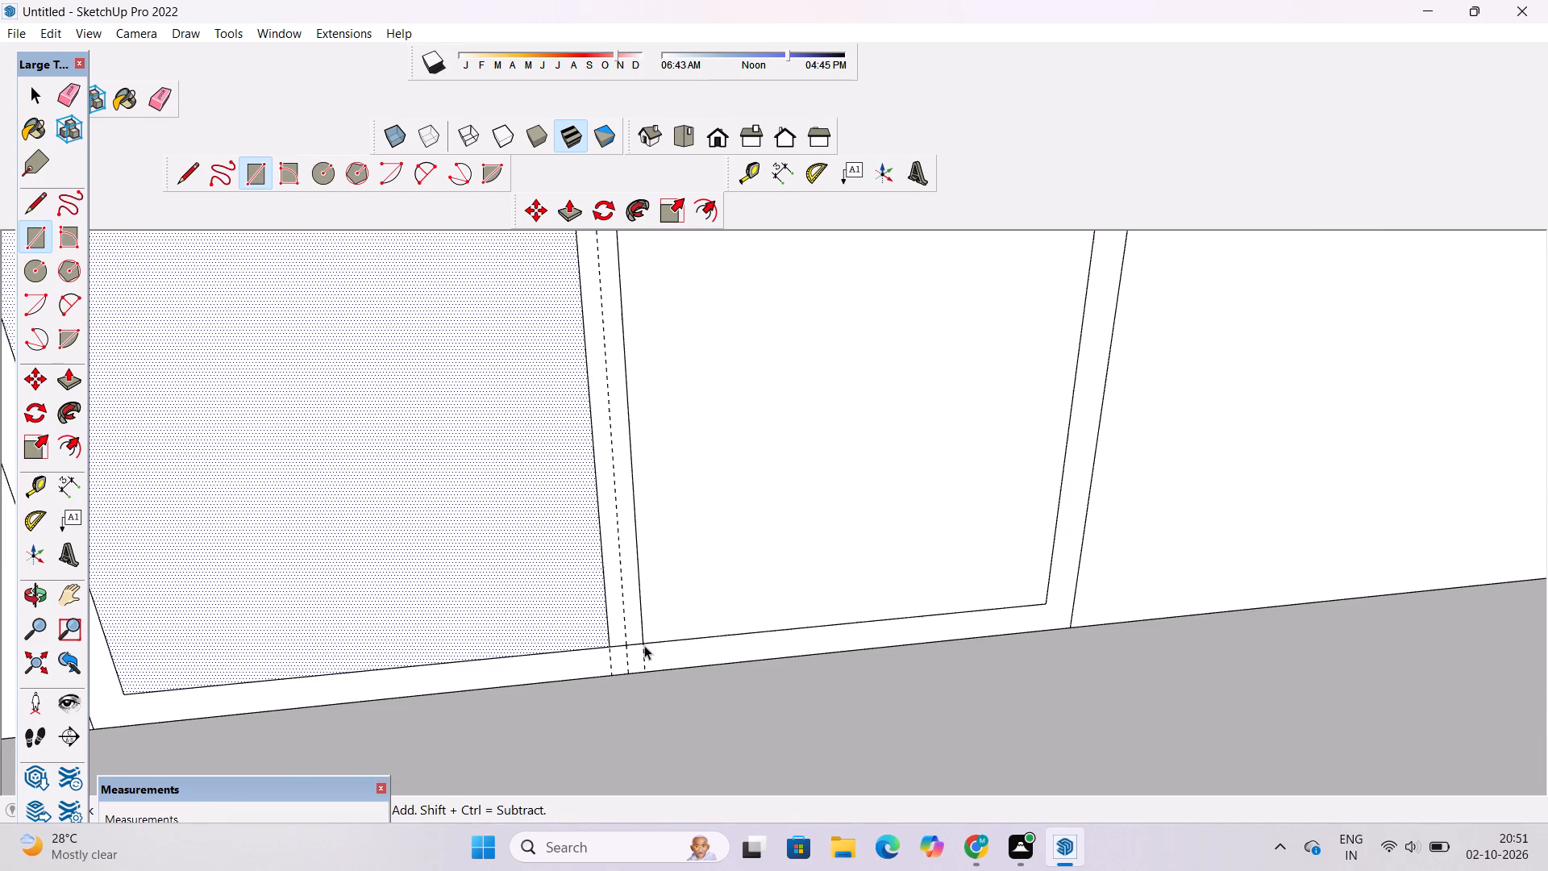
Erase the three vertical guides at the door's central mullion.
{"action": "type", "text": "e"}
{"action": "left_click", "coordinate": [624, 595]}
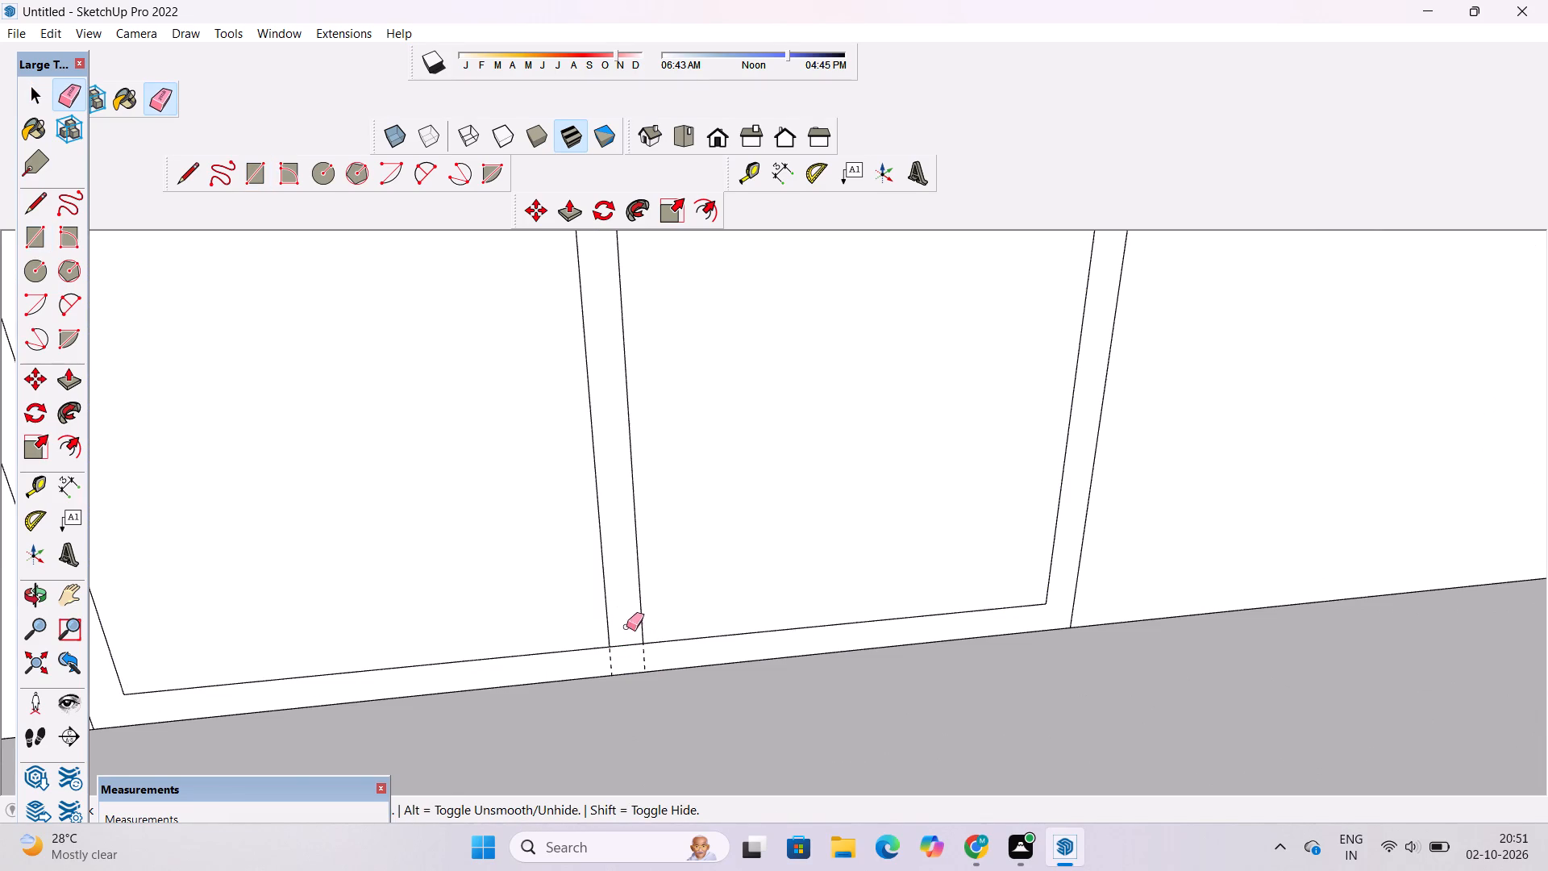
{"action": "left_click", "coordinate": [640, 658]}
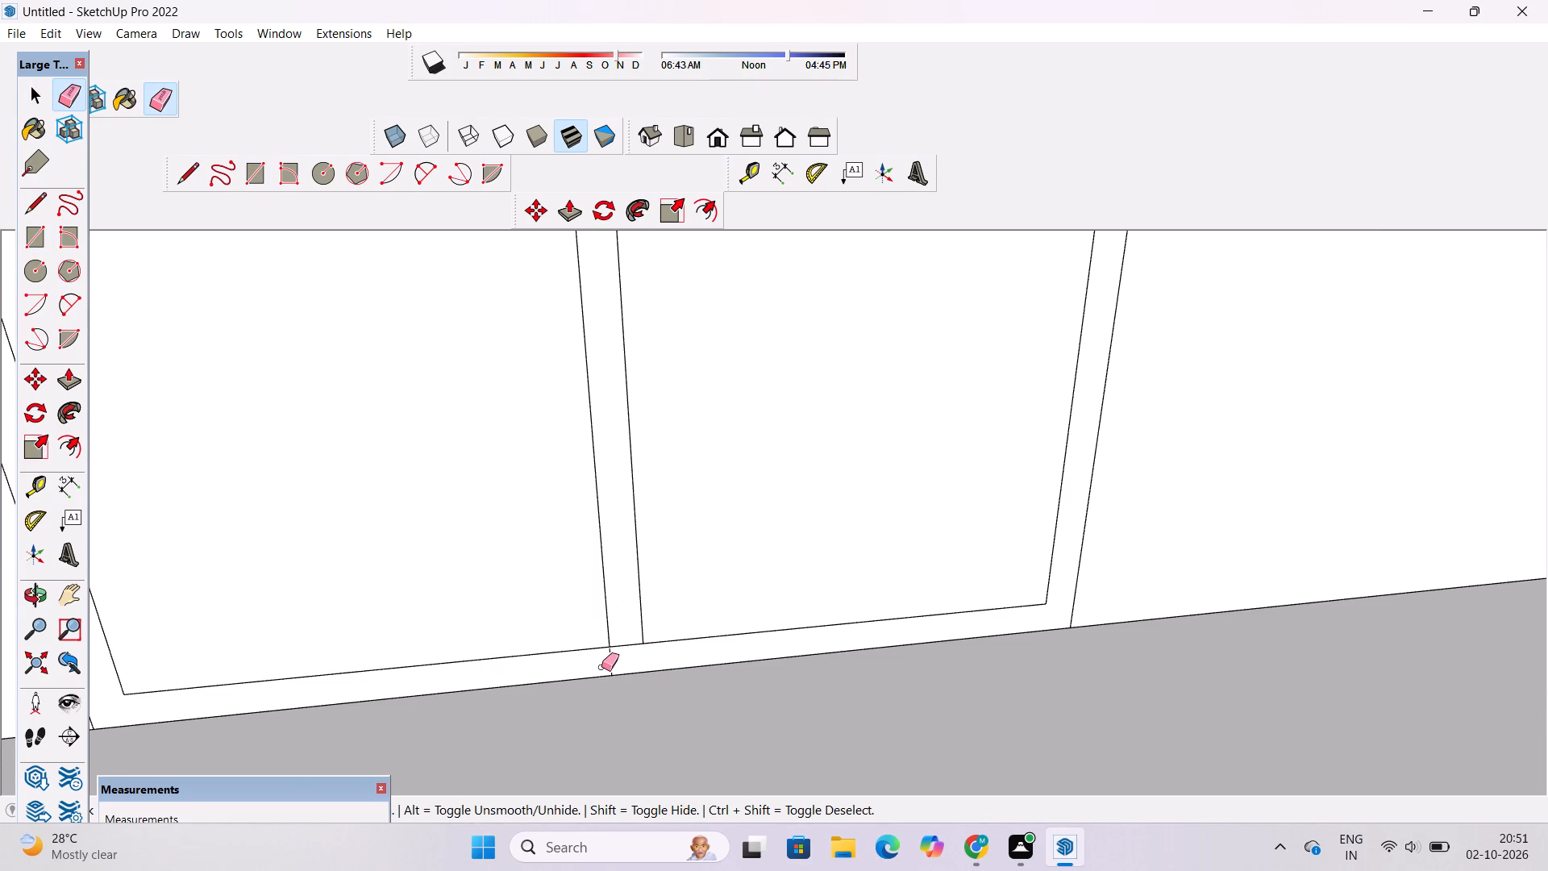
{"action": "left_click", "coordinate": [610, 665]}
Place a horizontal guide 5' below the top edge of the inner door panel.
{"action": "key", "text": "o"}
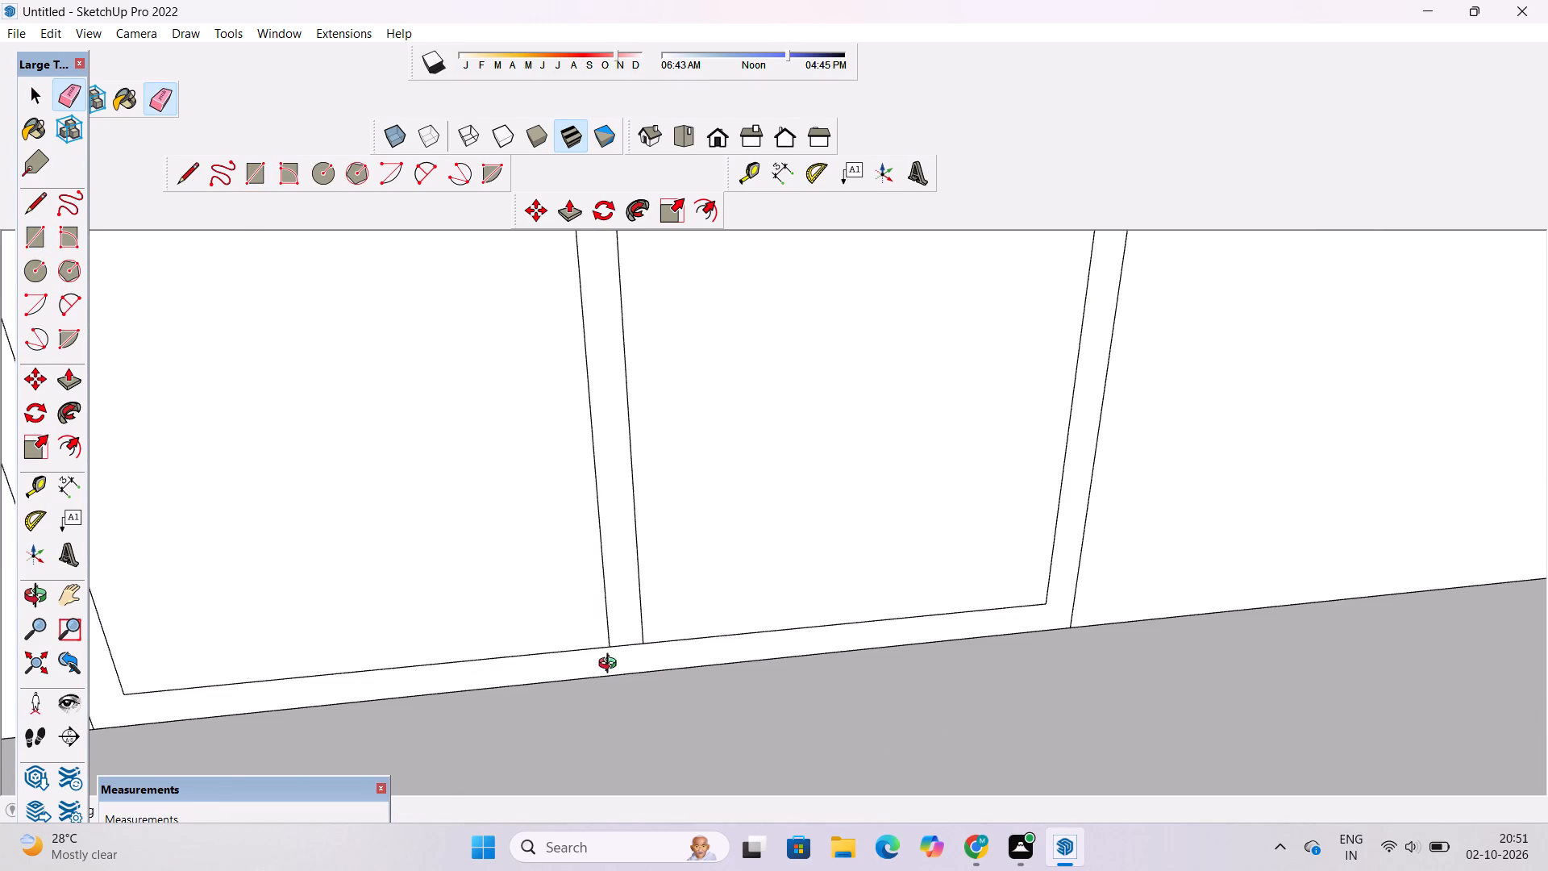
{"action": "scroll", "coordinate": [612, 664], "scroll_direction": "down", "scroll_amount": 14}
{"action": "left_click_drag", "start_coordinate": [614, 645], "coordinate": [633, 706], "text": "shift"}
{"action": "left_click_drag", "start_coordinate": [633, 706], "coordinate": [647, 665]}
{"action": "left_click_drag", "start_coordinate": [655, 669], "coordinate": [656, 668], "text": "shift"}
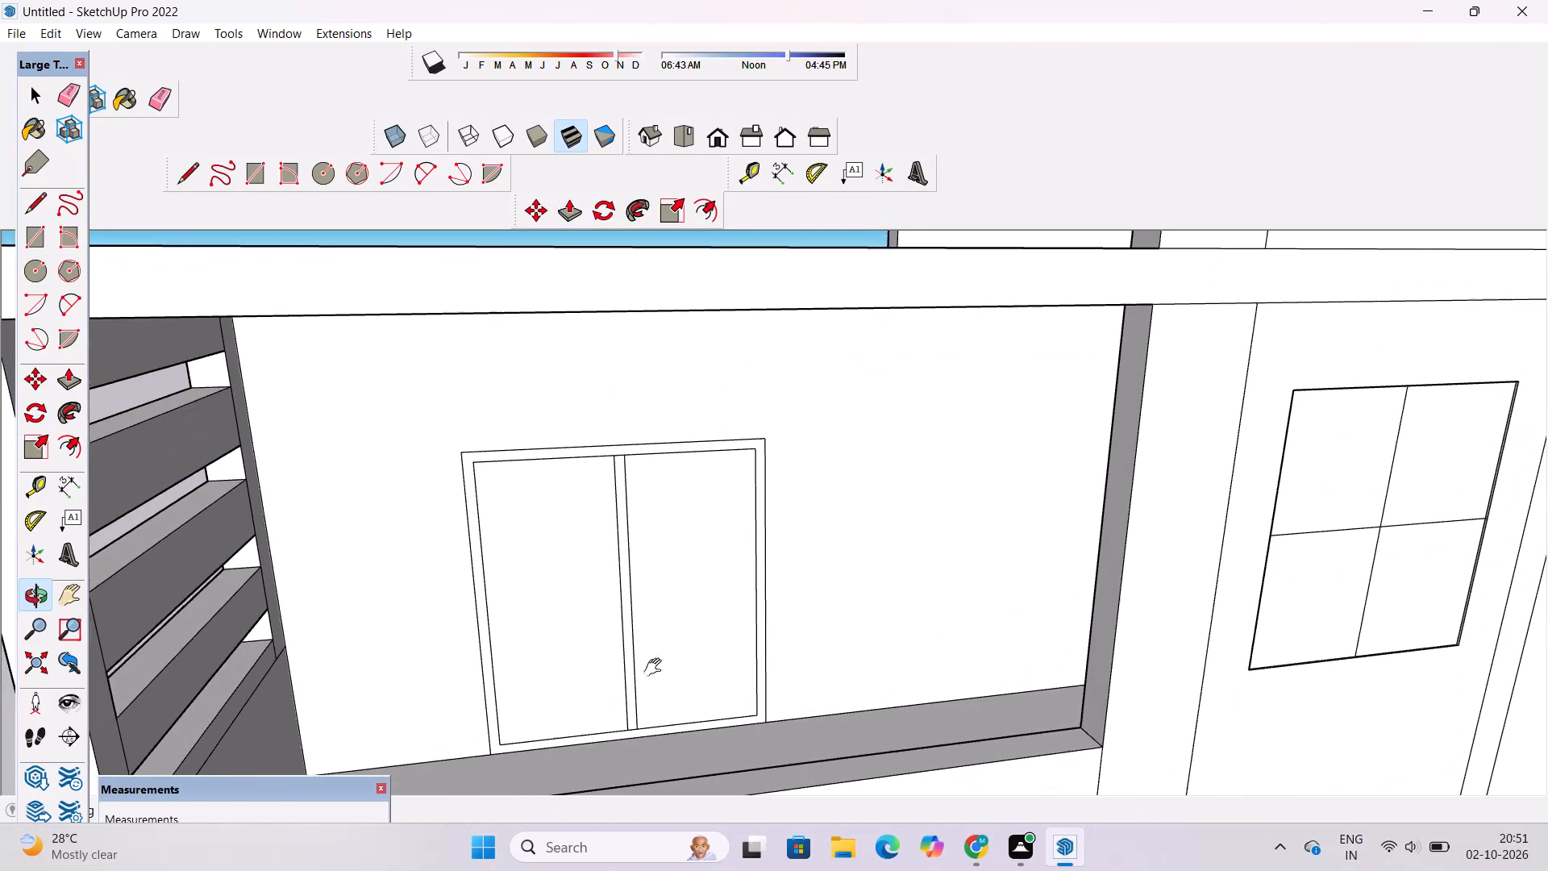
{"action": "left_click_drag", "start_coordinate": [656, 668], "coordinate": [645, 639], "text": "shift"}
{"action": "left_click_drag", "start_coordinate": [652, 640], "coordinate": [646, 629]}
{"action": "left_click_drag", "start_coordinate": [639, 624], "coordinate": [618, 629]}
{"action": "left_click_drag", "start_coordinate": [618, 629], "coordinate": [608, 622]}
{"action": "left_click_drag", "start_coordinate": [603, 618], "coordinate": [605, 626], "text": "shift"}
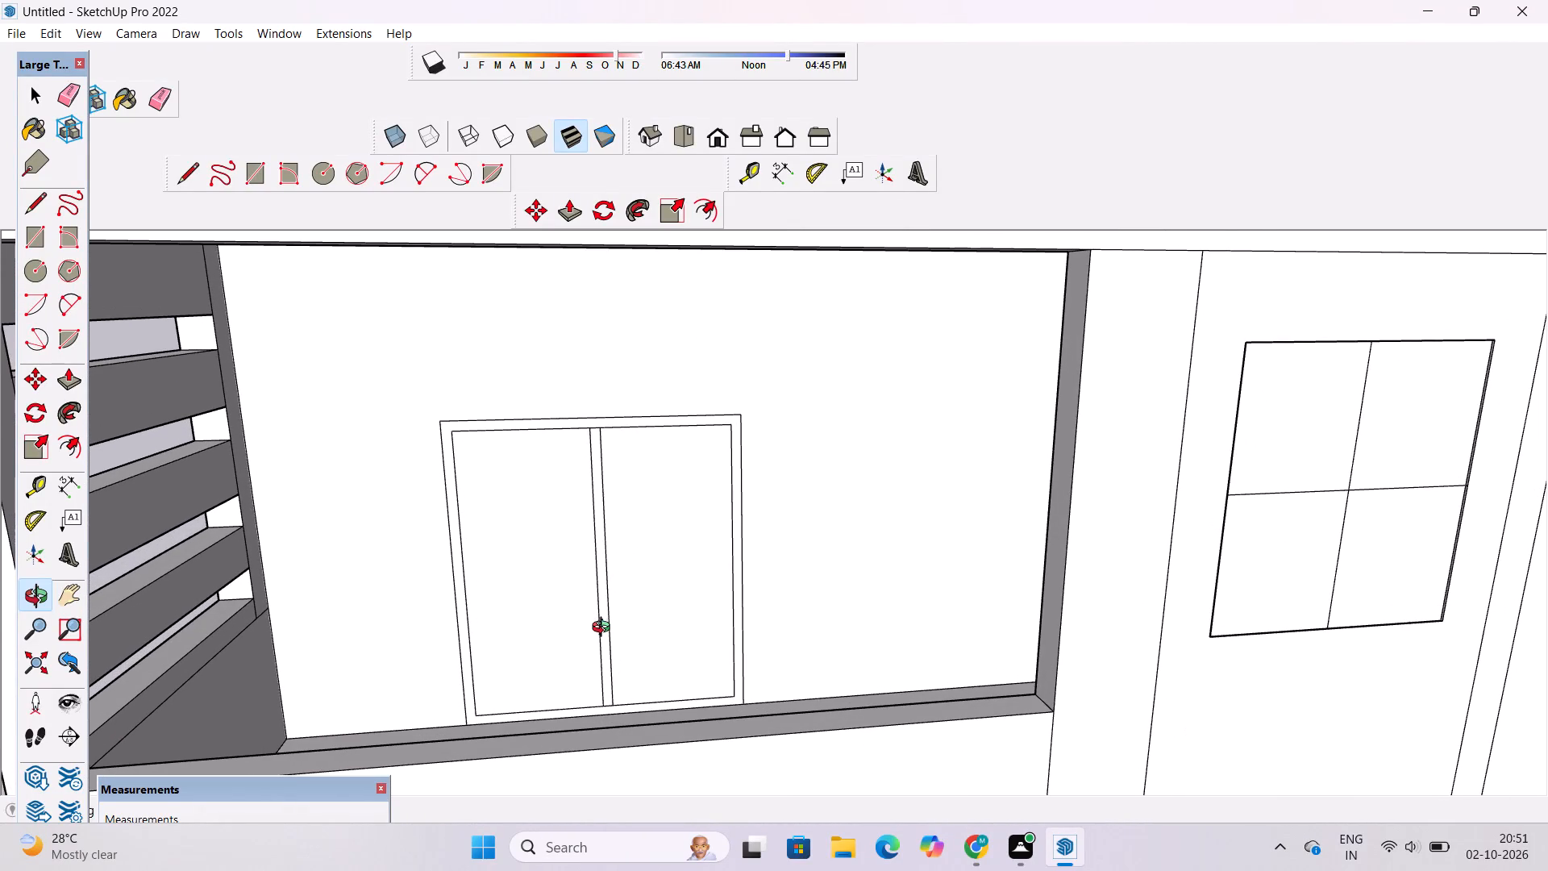
{"action": "key", "text": "t"}
{"action": "left_click", "coordinate": [522, 432]}
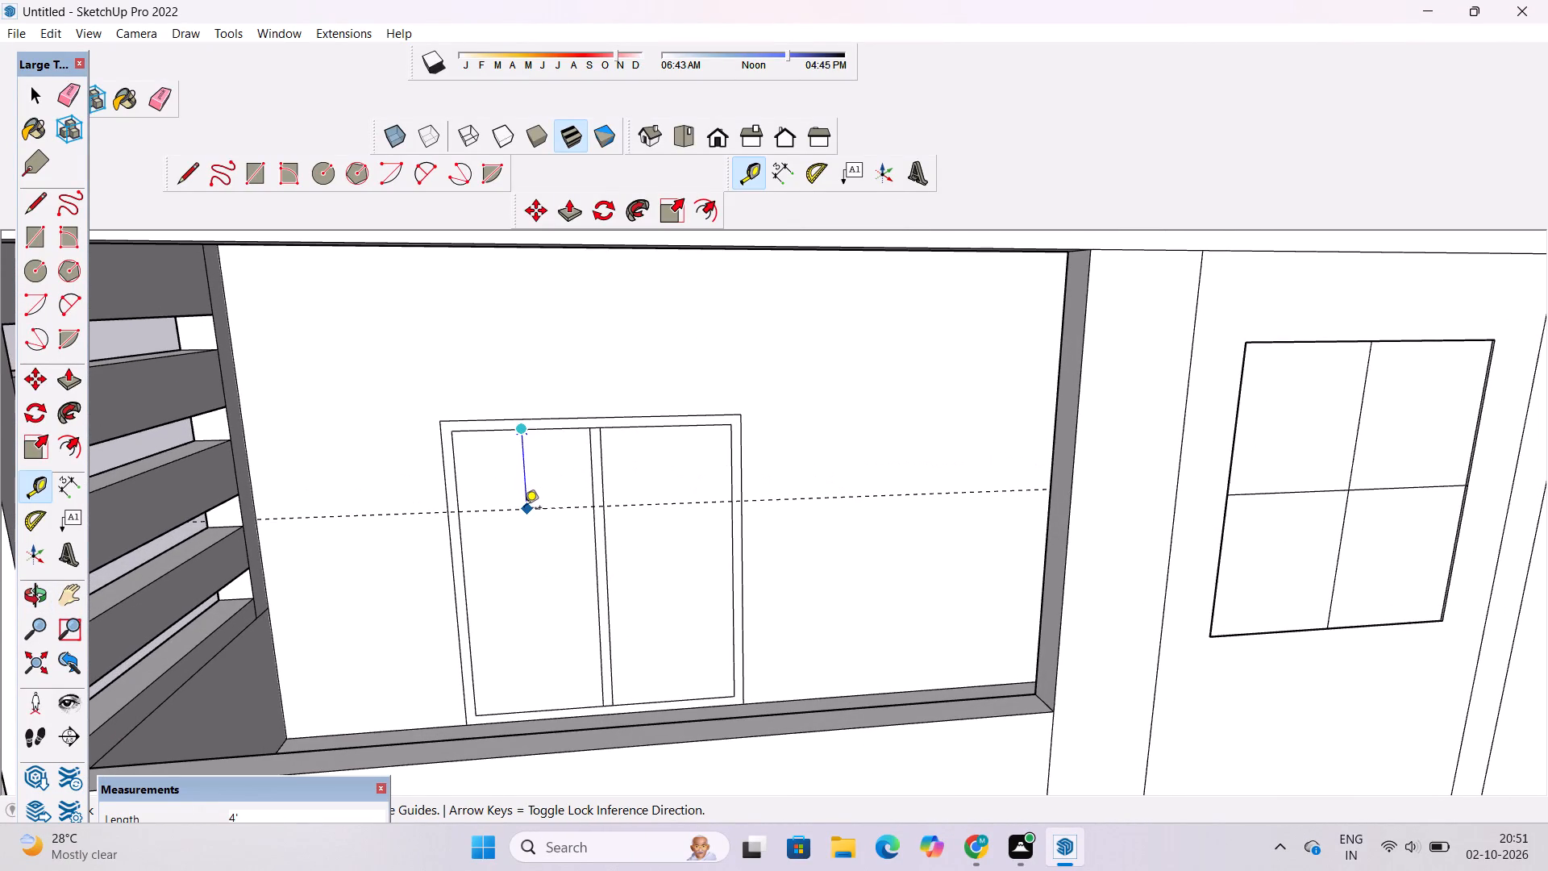
{"action": "type", "text": "5'"}
{"action": "key", "text": "Return"}
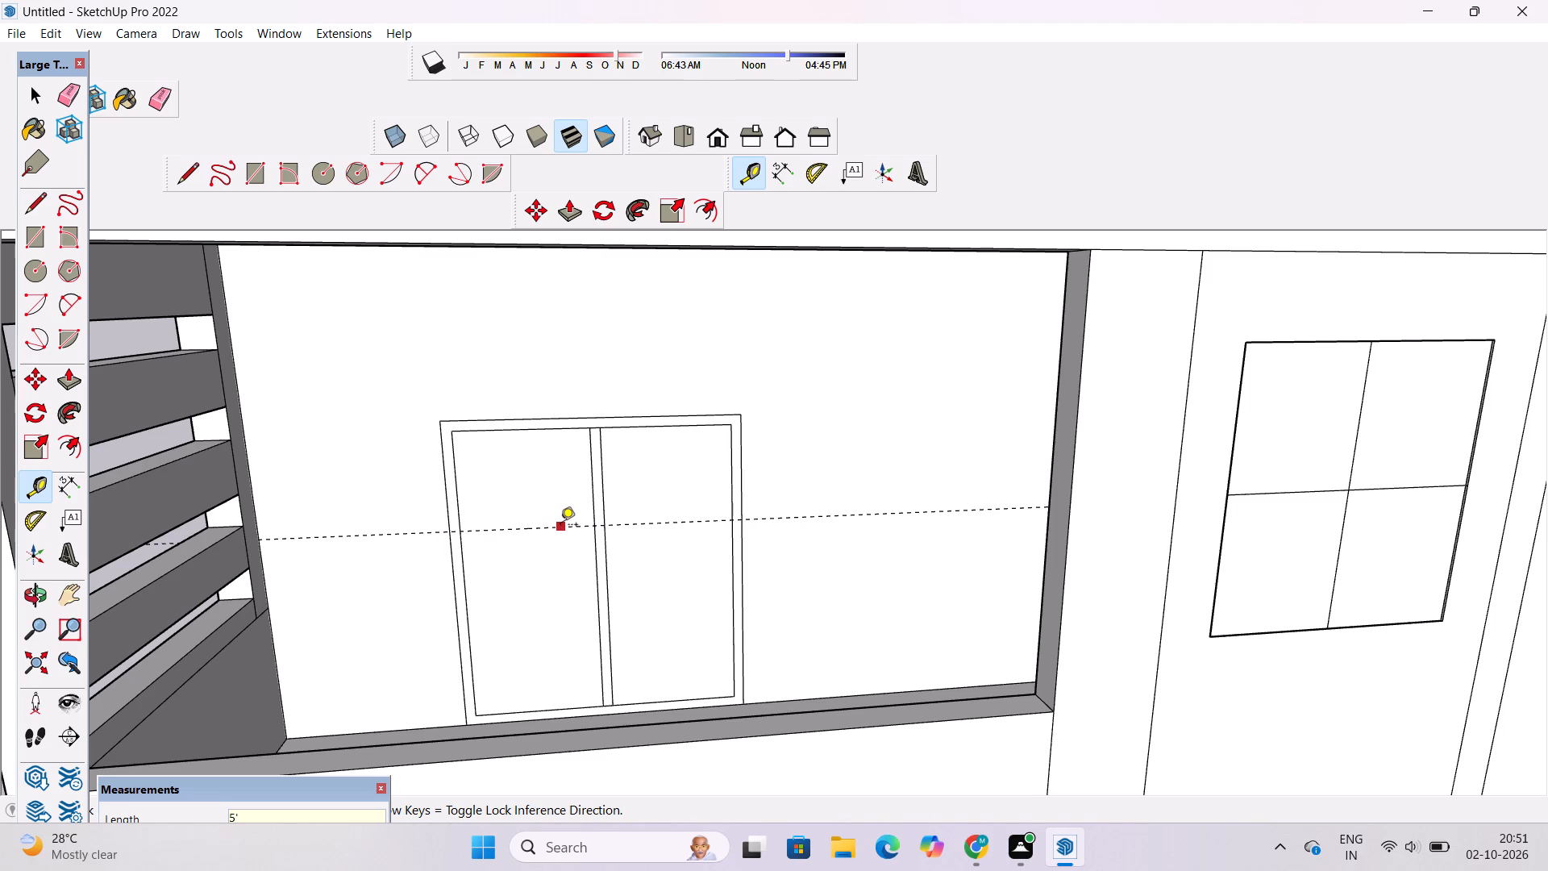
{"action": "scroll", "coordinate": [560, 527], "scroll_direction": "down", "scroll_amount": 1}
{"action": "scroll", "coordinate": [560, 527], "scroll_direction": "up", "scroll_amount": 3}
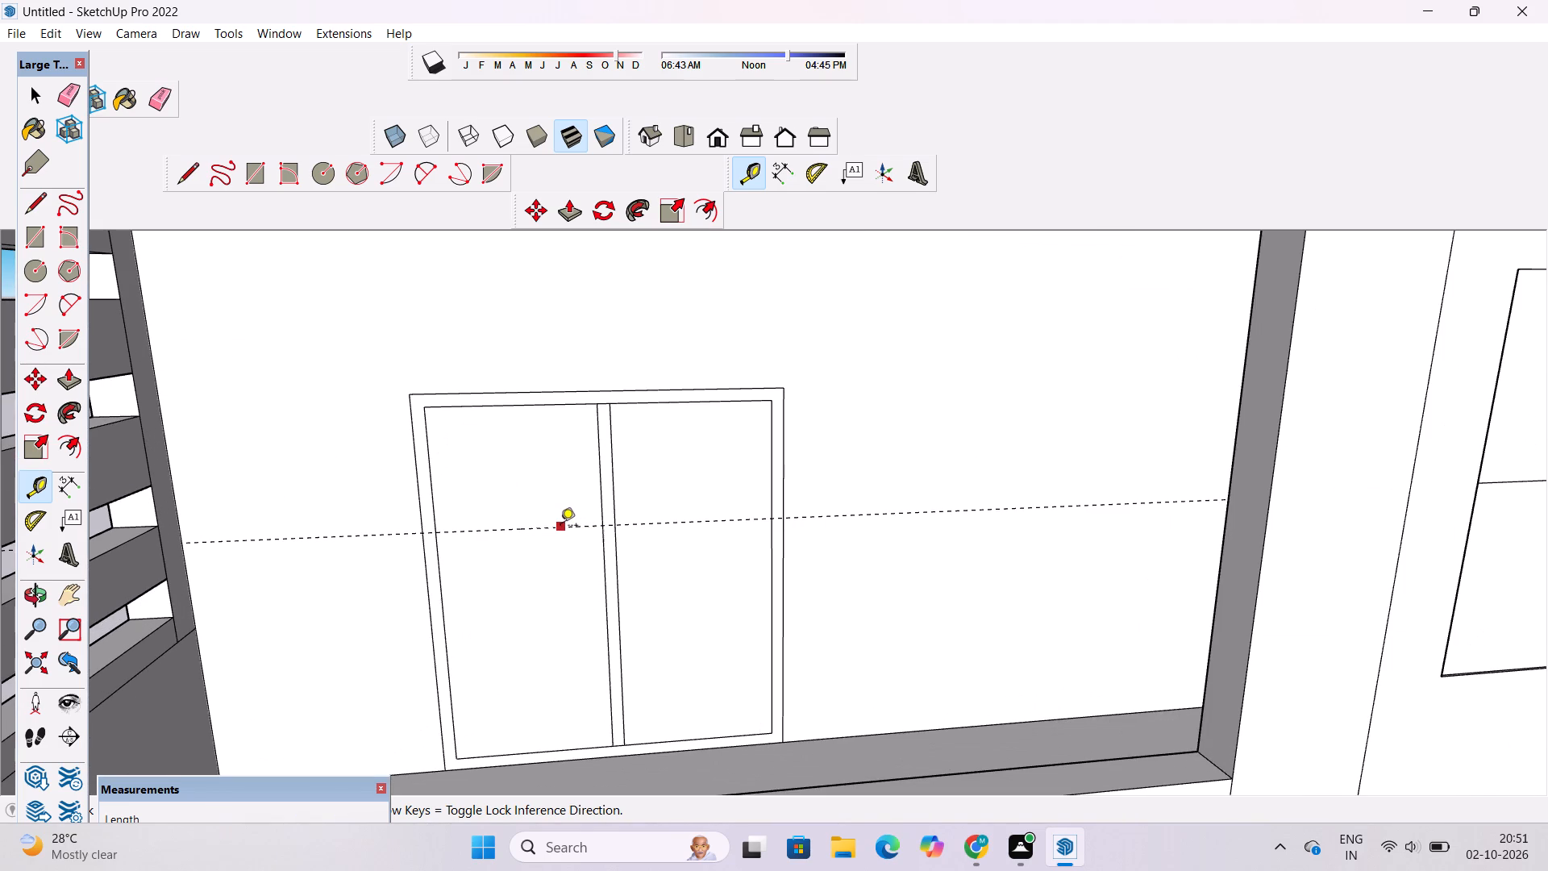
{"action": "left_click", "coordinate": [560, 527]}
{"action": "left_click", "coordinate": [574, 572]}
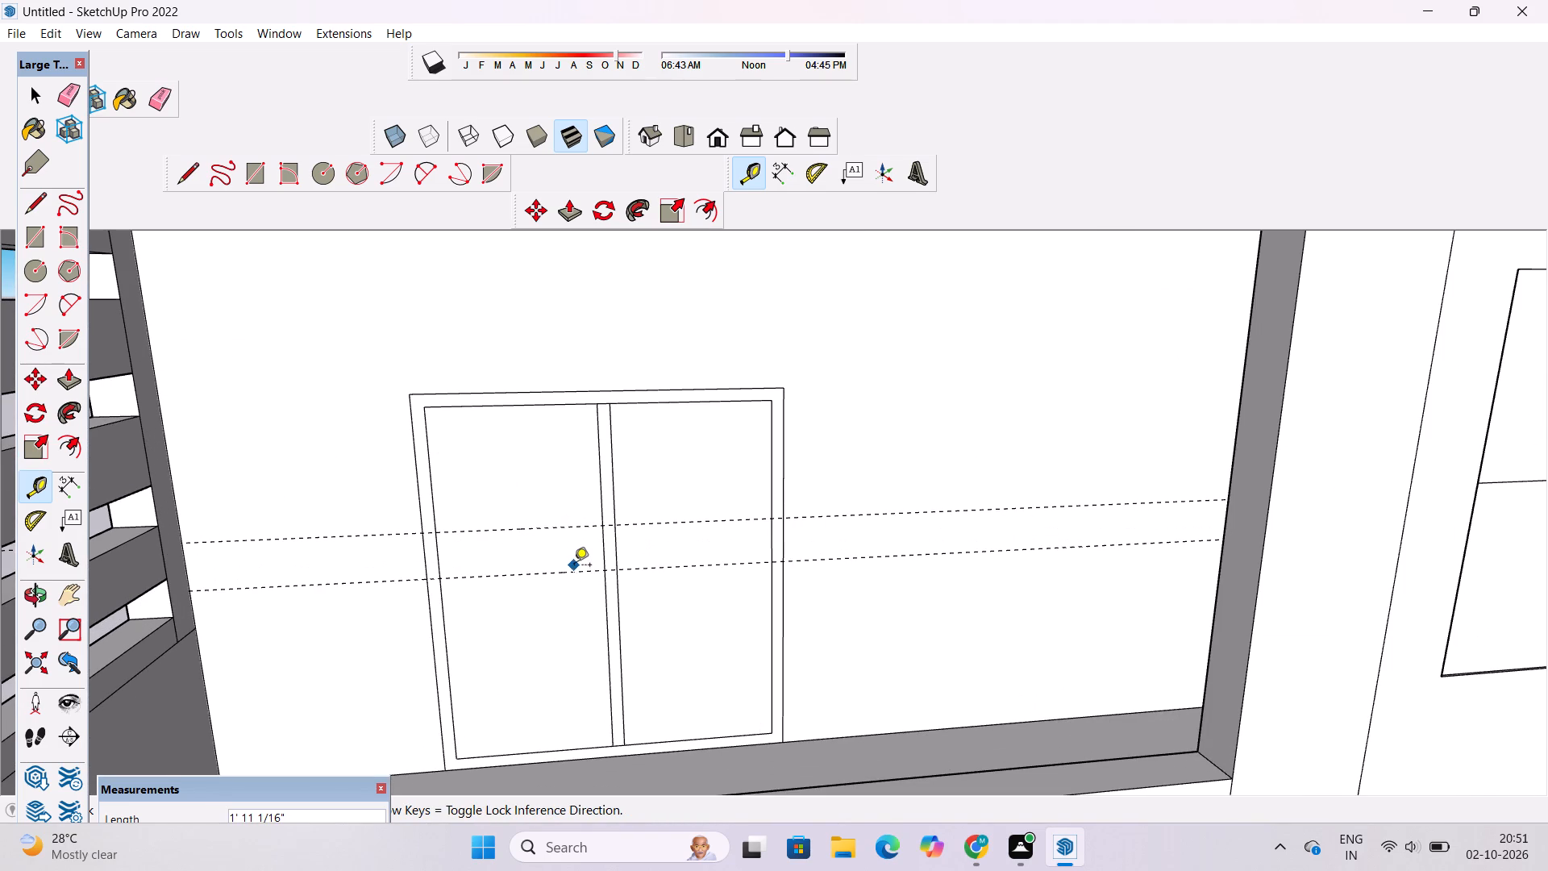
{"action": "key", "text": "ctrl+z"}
Place a parallel horizontal guide 6" above the horizontal guide crossing the balcony door.
{"action": "left_click", "coordinate": [574, 531]}
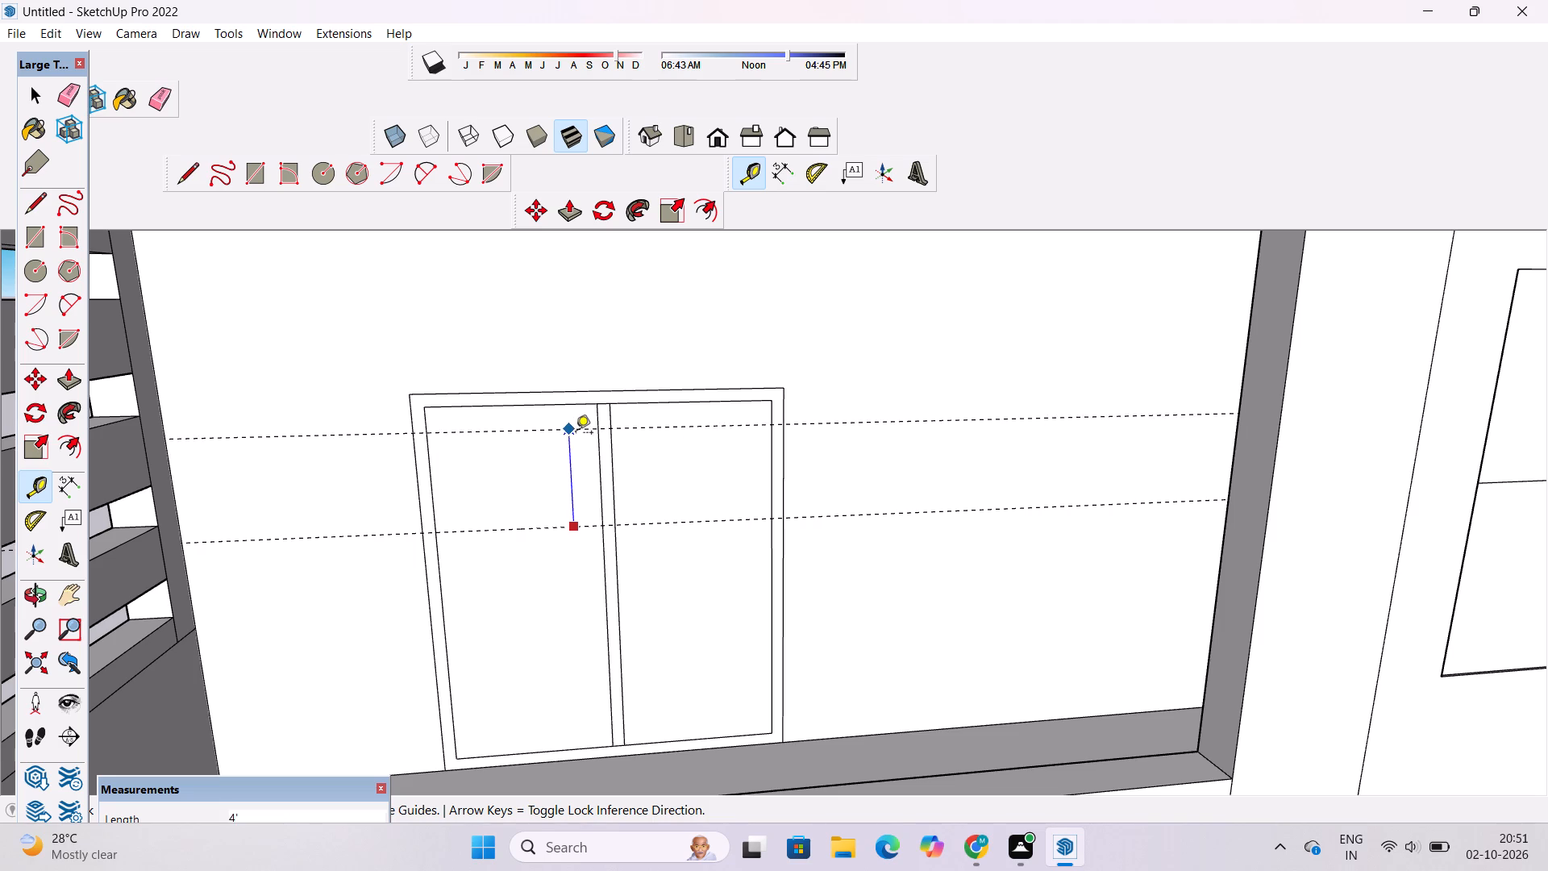
{"action": "type", "text": "6\""}
{"action": "key", "text": "Return"}
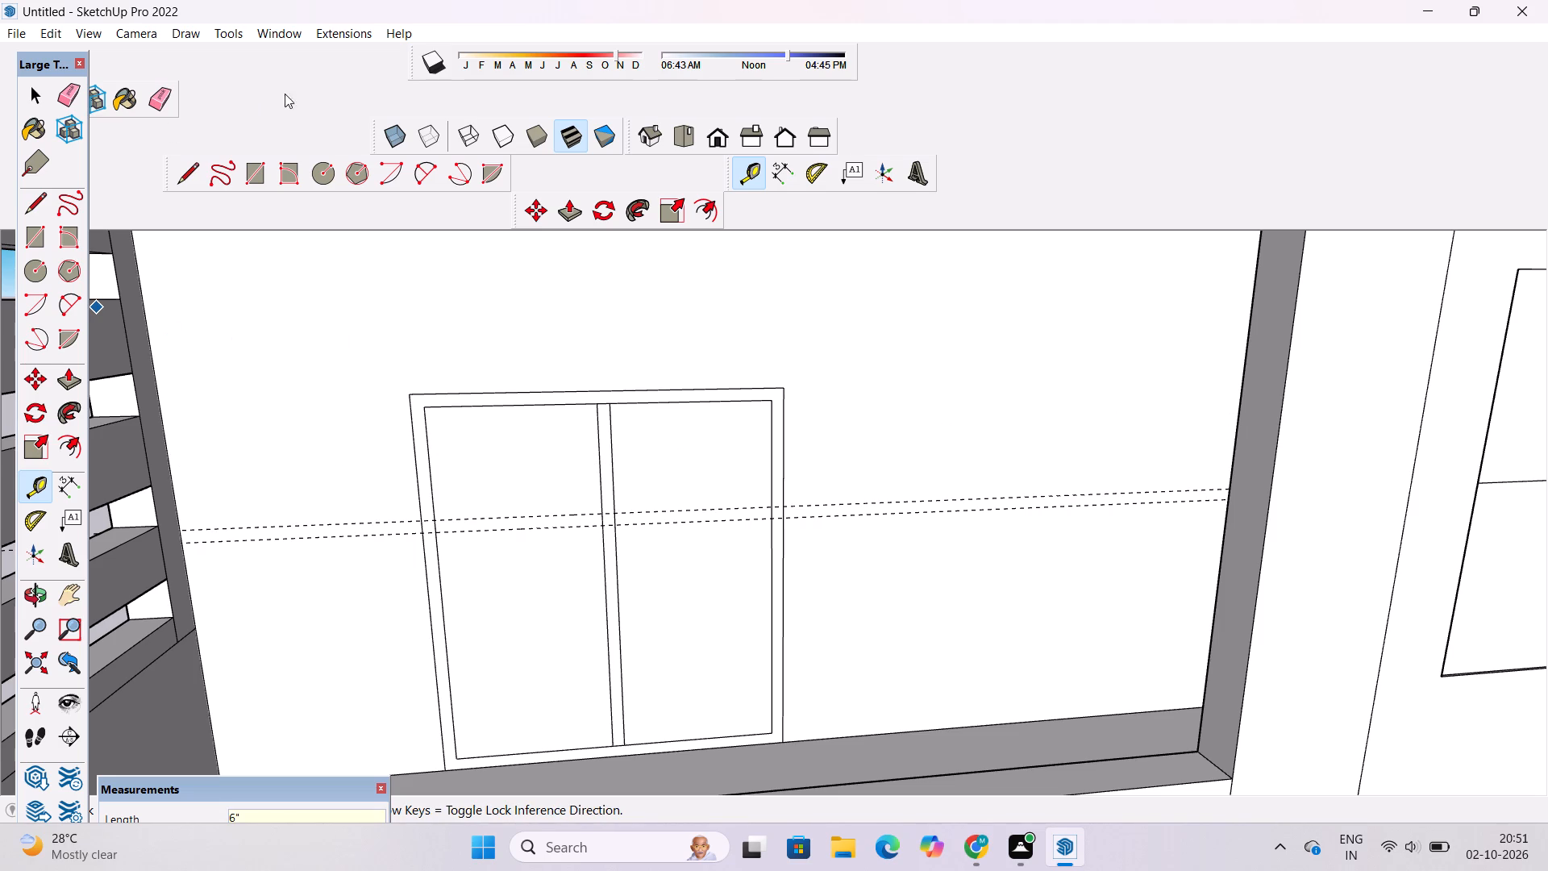
Draw a 6" high rectangle between the two horizontal guides across the inner door panel's full width, forming a transom bar.
{"action": "left_click", "coordinate": [256, 166]}
{"action": "scroll", "coordinate": [412, 556], "scroll_direction": "up", "scroll_amount": 3}
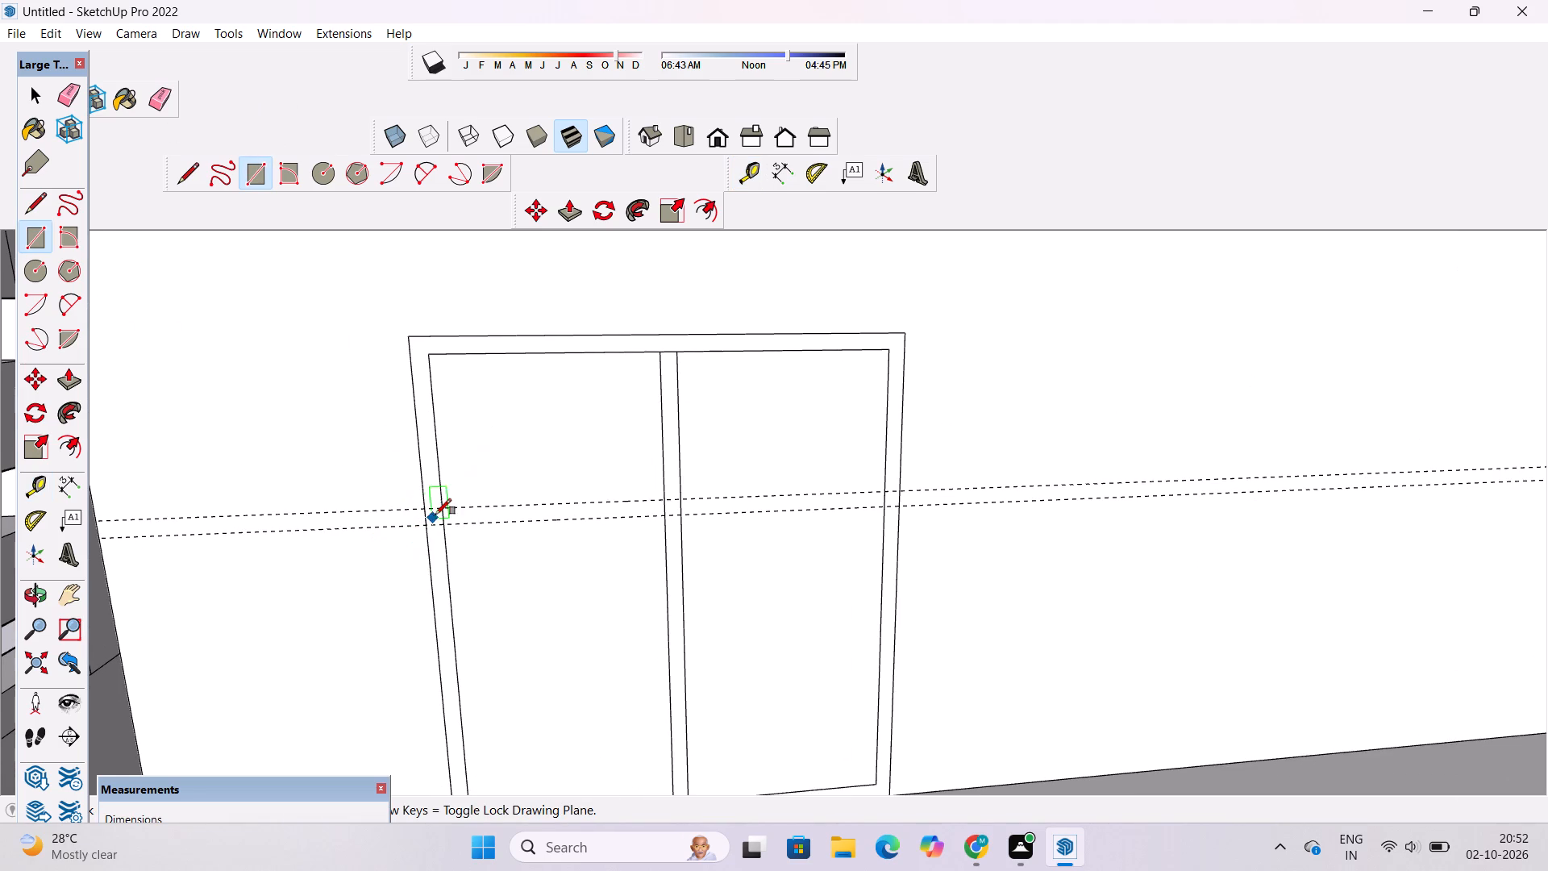
{"action": "left_click", "coordinate": [439, 508]}
{"action": "scroll", "coordinate": [440, 516], "scroll_direction": "down", "scroll_amount": 6}
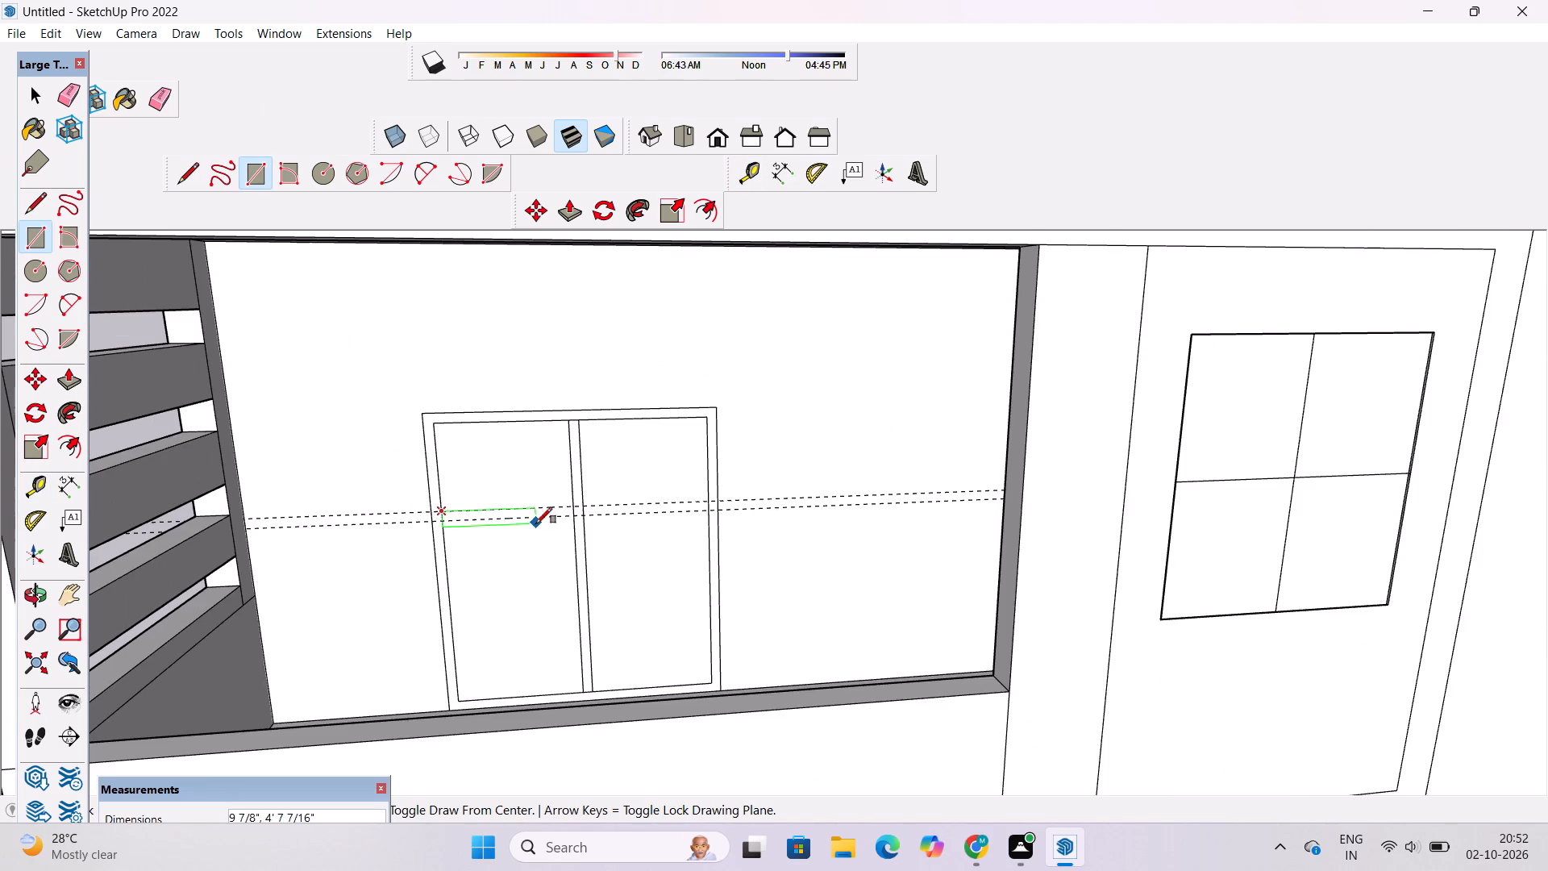
{"action": "left_click", "coordinate": [711, 513]}
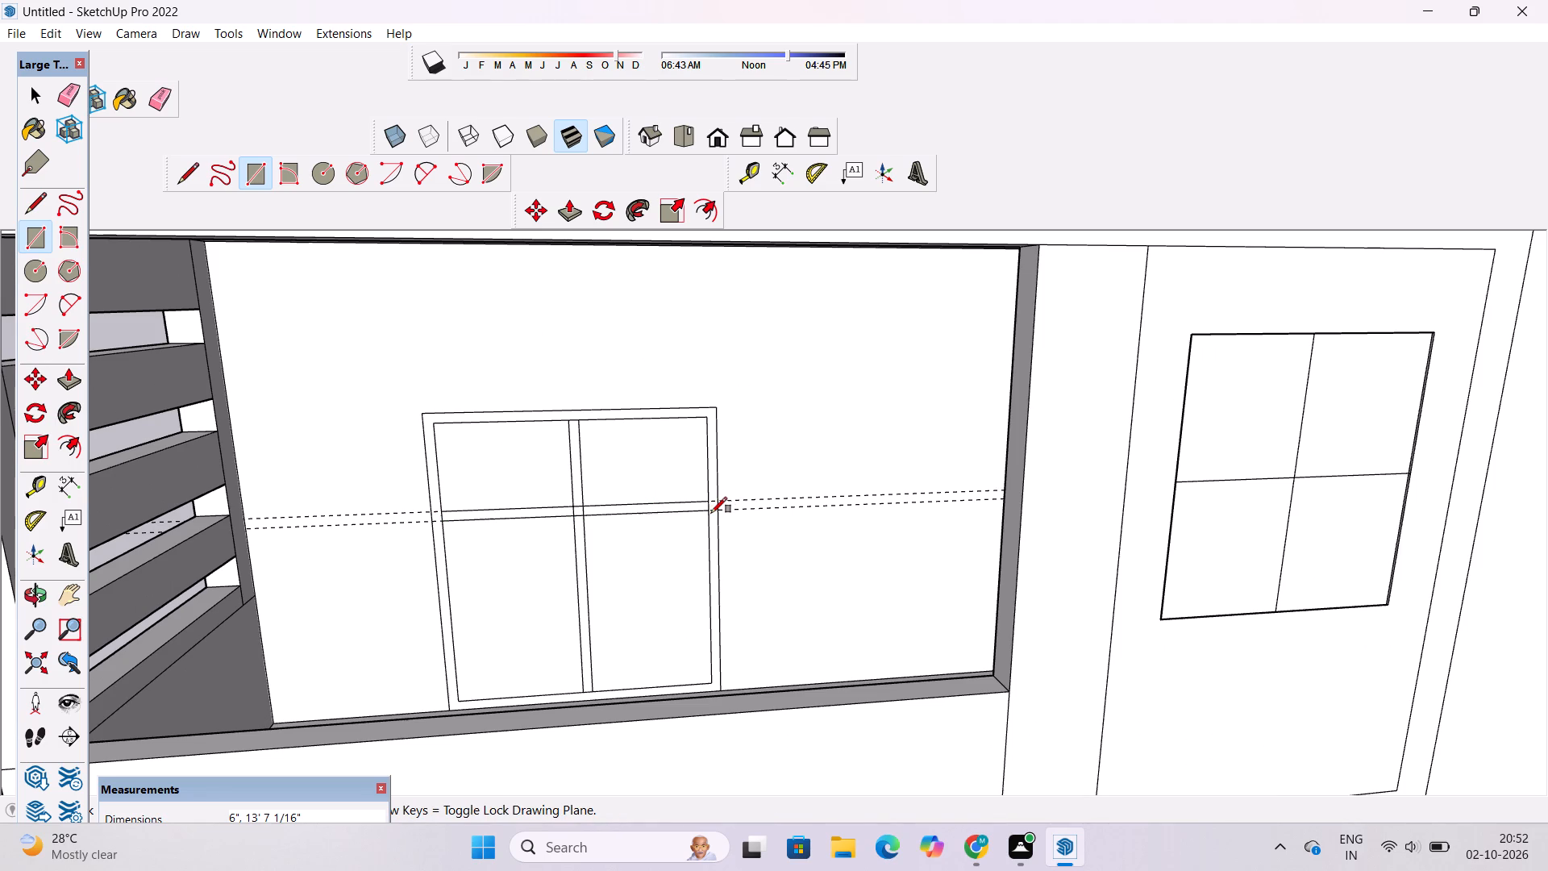
Erase the two horizontal guides crossing the balcony door.
{"action": "key", "text": "space"}
{"action": "type", "text": "e"}
{"action": "left_click_drag", "start_coordinate": [802, 475], "coordinate": [806, 515]}
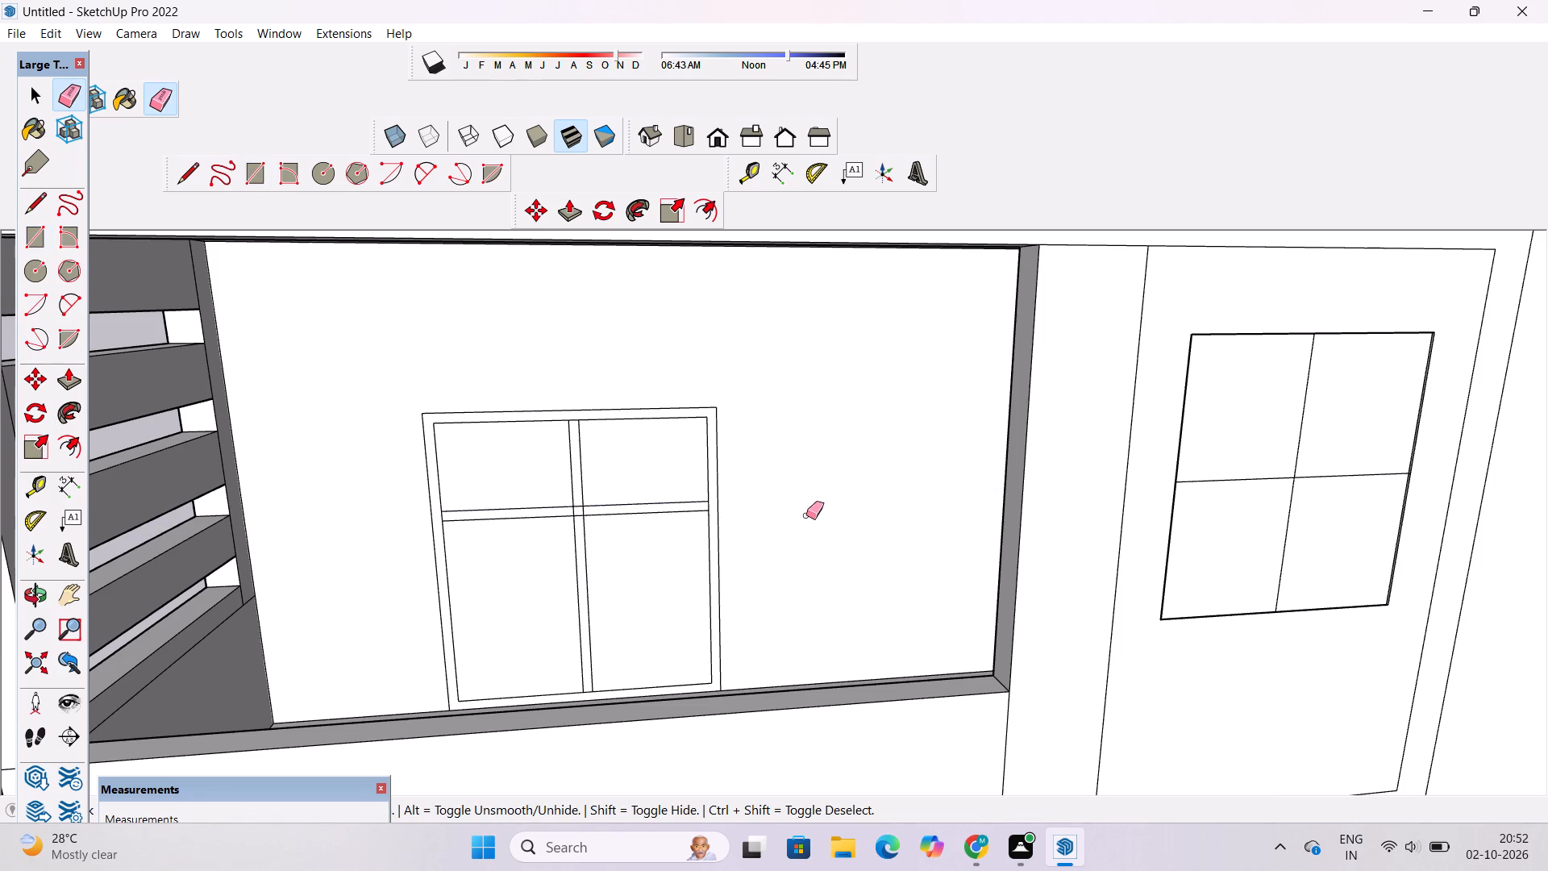
Erase the four overlapping edge segments where the door's transom bar crosses the central mullion.
{"action": "key", "text": "o"}
{"action": "scroll", "coordinate": [729, 540], "scroll_direction": "up", "scroll_amount": 5}
{"action": "left_click_drag", "start_coordinate": [672, 552], "coordinate": [722, 543]}
{"action": "left_click_drag", "start_coordinate": [723, 541], "coordinate": [739, 561], "text": "shift"}
{"action": "scroll", "coordinate": [647, 549], "scroll_direction": "down", "scroll_amount": 4, "text": "shift"}
{"action": "left_click_drag", "start_coordinate": [527, 556], "coordinate": [613, 545], "text": "shift"}
{"action": "scroll", "coordinate": [610, 537], "scroll_direction": "up", "scroll_amount": 1}
{"action": "scroll", "coordinate": [610, 535], "scroll_direction": "down", "scroll_amount": 16}
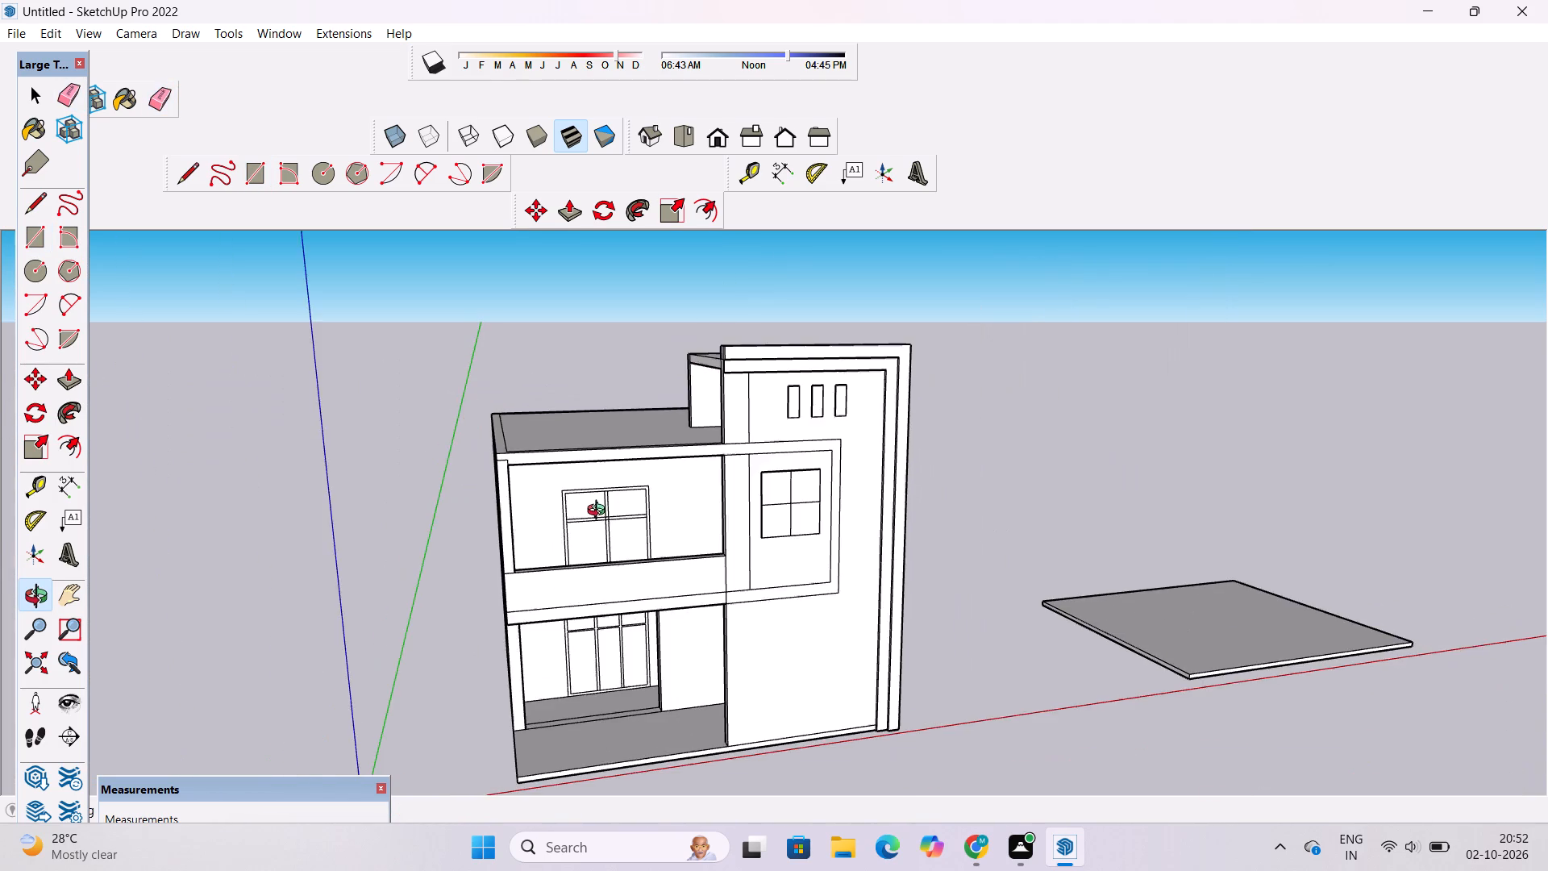
{"action": "scroll", "coordinate": [618, 594], "scroll_direction": "up", "scroll_amount": 5}
{"action": "left_click_drag", "start_coordinate": [595, 521], "coordinate": [601, 564], "text": "shift"}
{"action": "scroll", "coordinate": [602, 537], "scroll_direction": "up", "scroll_amount": 9, "text": "shift"}
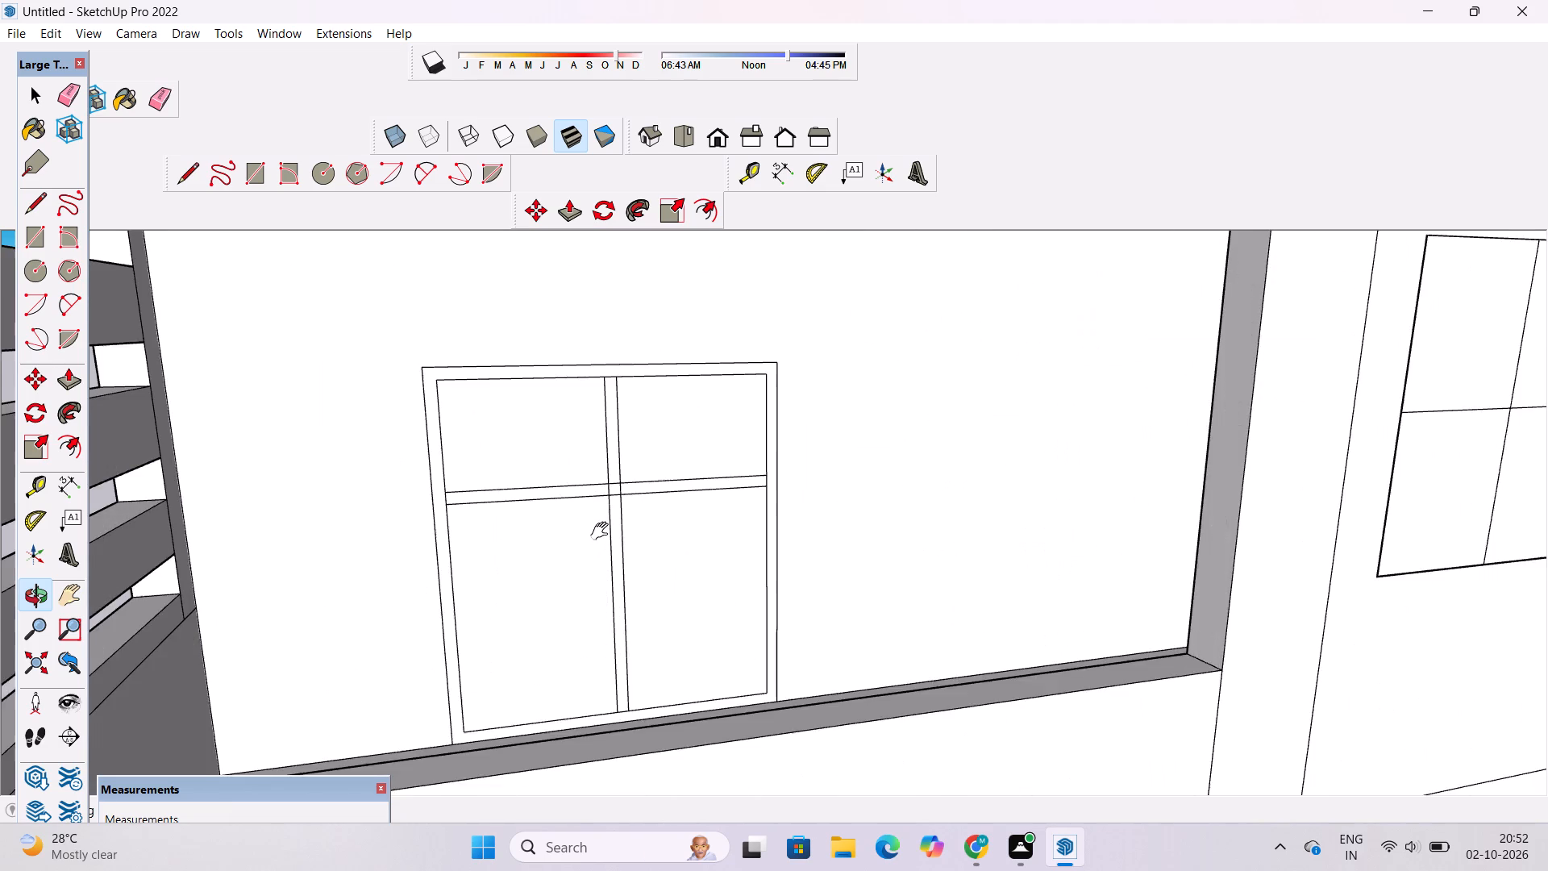
{"action": "left_click", "coordinate": [603, 531], "text": "shift"}
{"action": "scroll", "coordinate": [604, 536], "scroll_direction": "up", "scroll_amount": 2}
{"action": "key", "text": "e"}
{"action": "scroll", "coordinate": [609, 523], "scroll_direction": "up", "scroll_amount": 3}
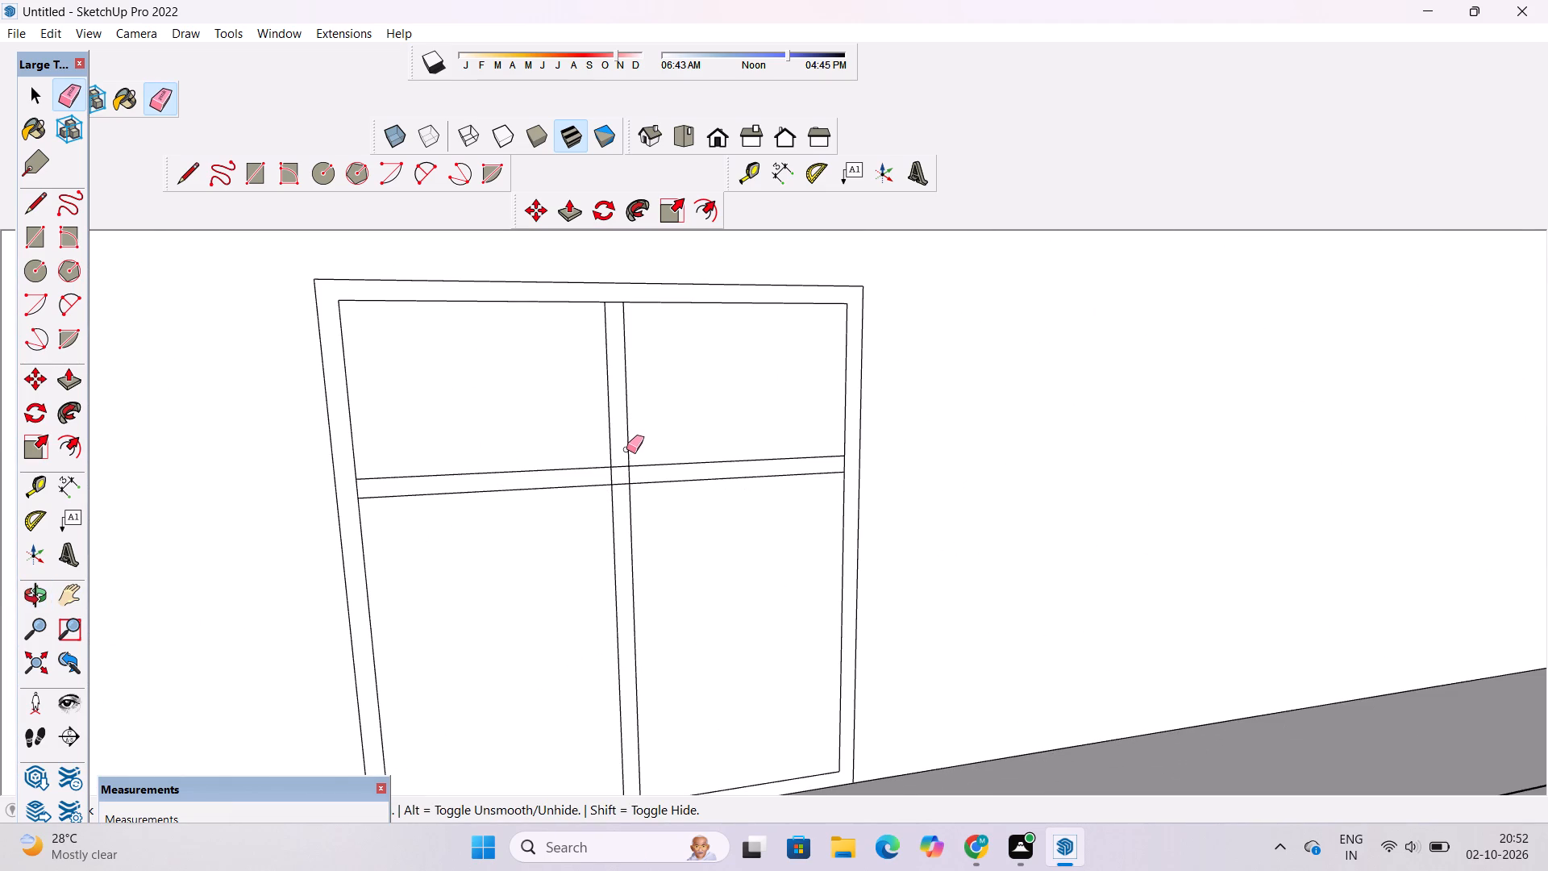
{"action": "left_click_drag", "start_coordinate": [625, 449], "coordinate": [624, 487]}
{"action": "left_click", "coordinate": [629, 472]}
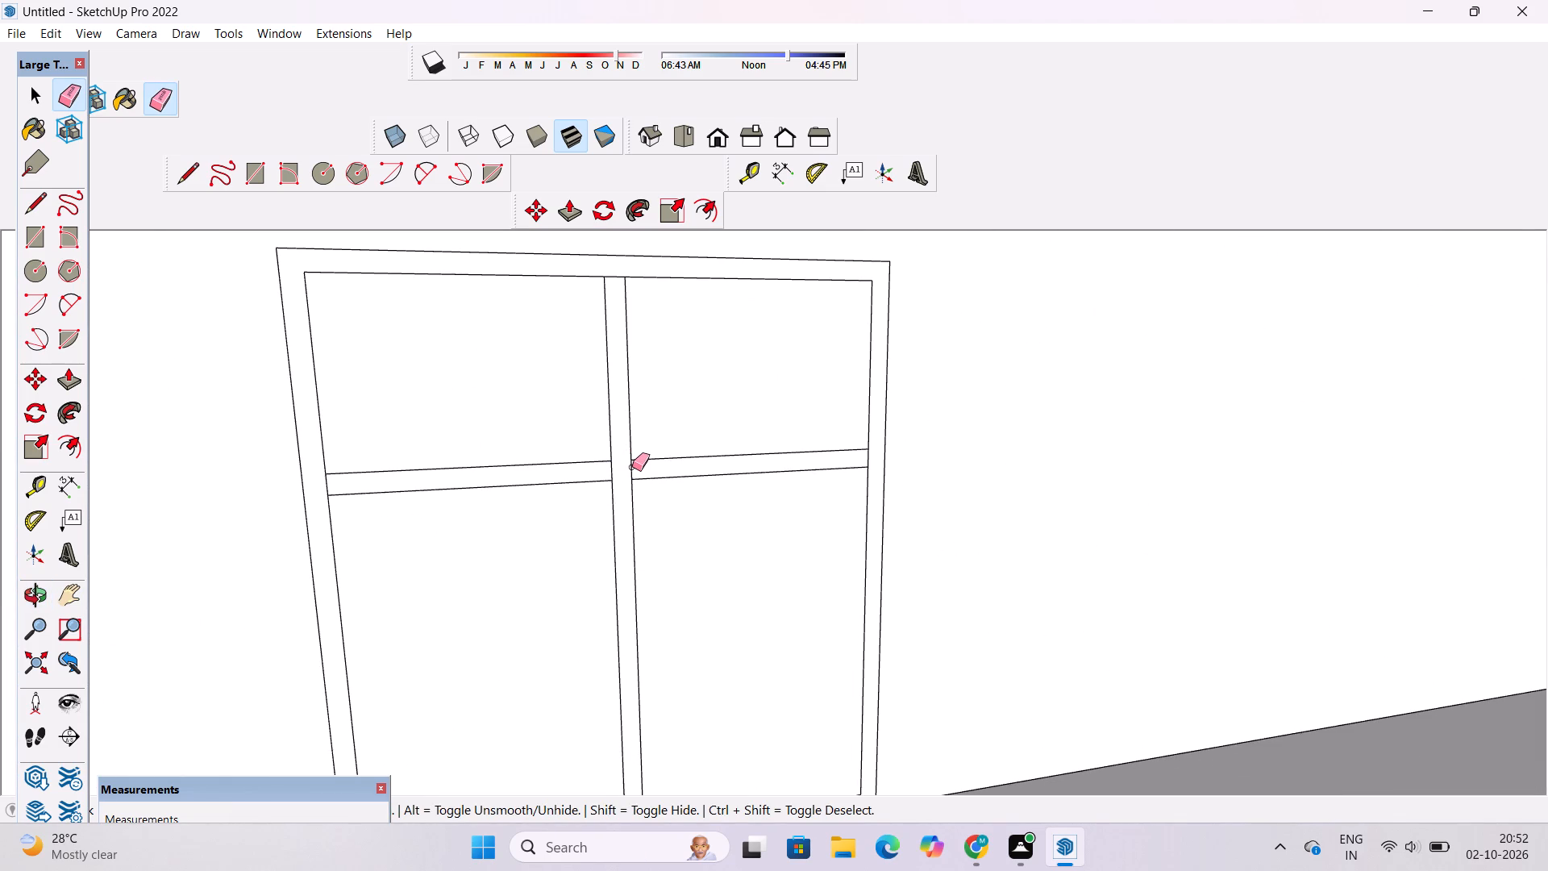
{"action": "left_click", "coordinate": [632, 467]}
{"action": "left_click", "coordinate": [610, 472]}
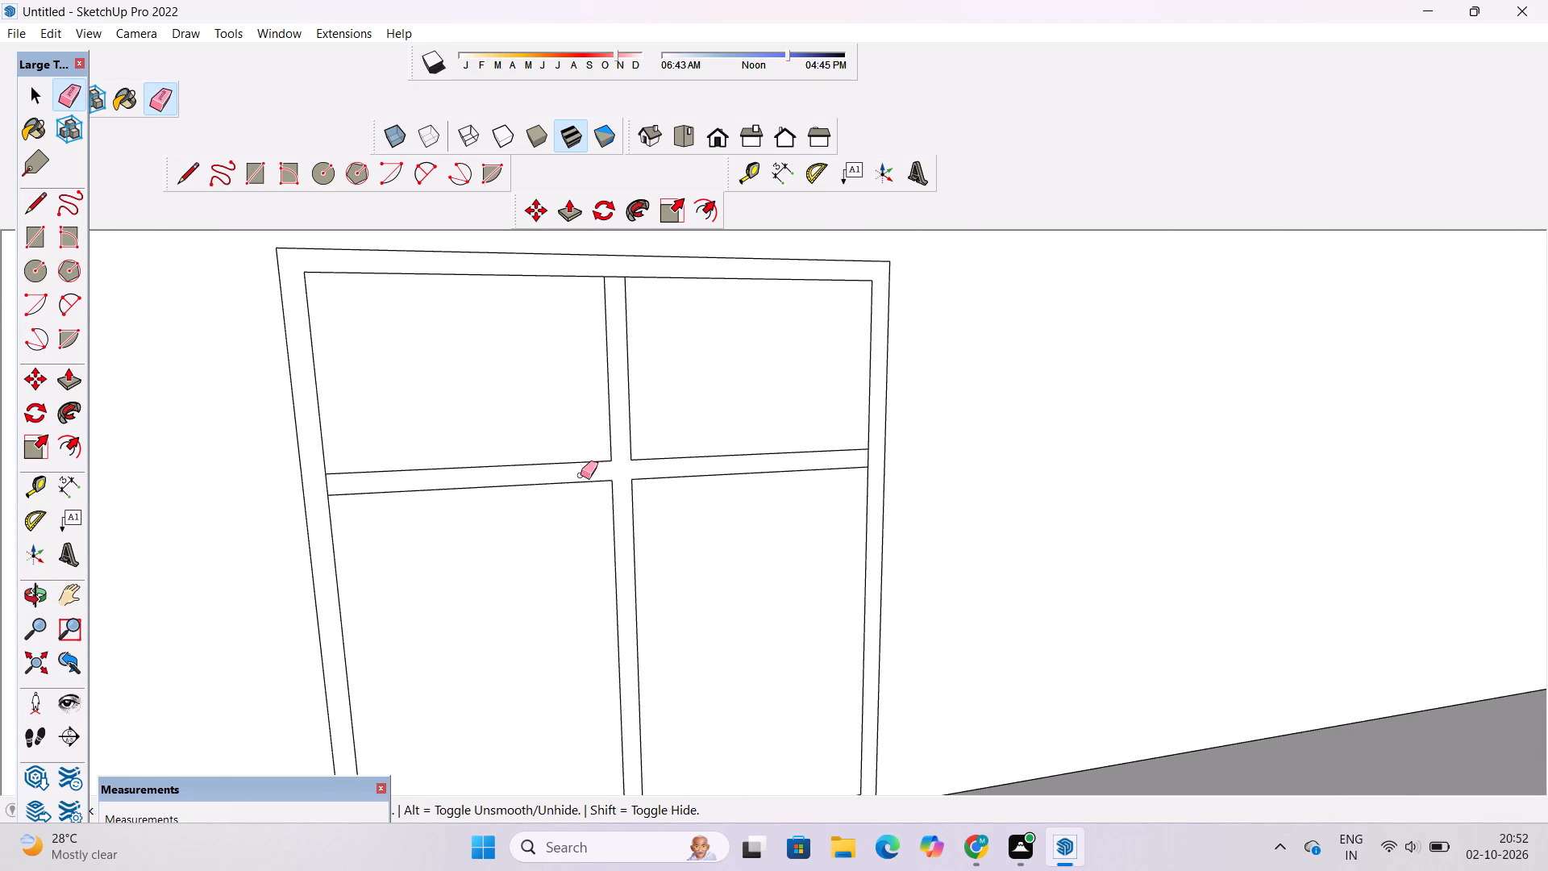
Place a vertical guide parallel to the door frame's outer side edge through the centre of the mullion's bottom end.
{"action": "scroll", "coordinate": [578, 475], "scroll_direction": "down", "scroll_amount": 10}
{"action": "scroll", "coordinate": [526, 498], "scroll_direction": "up", "scroll_amount": 12}
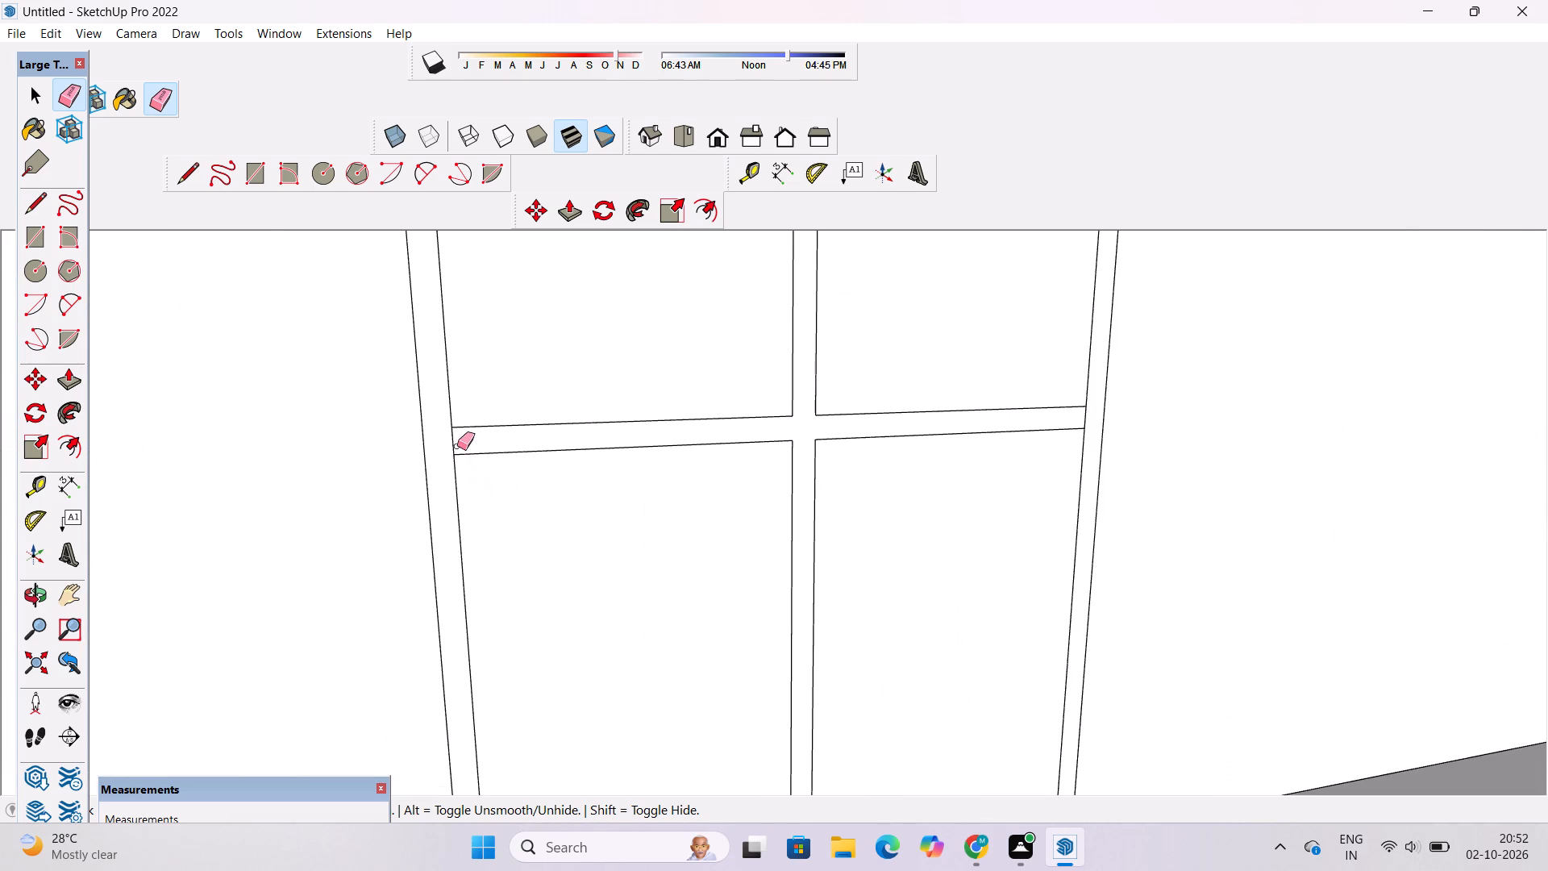
{"action": "scroll", "coordinate": [356, 473], "scroll_direction": "down", "scroll_amount": 12}
{"action": "scroll", "coordinate": [531, 529], "scroll_direction": "up", "scroll_amount": 1}
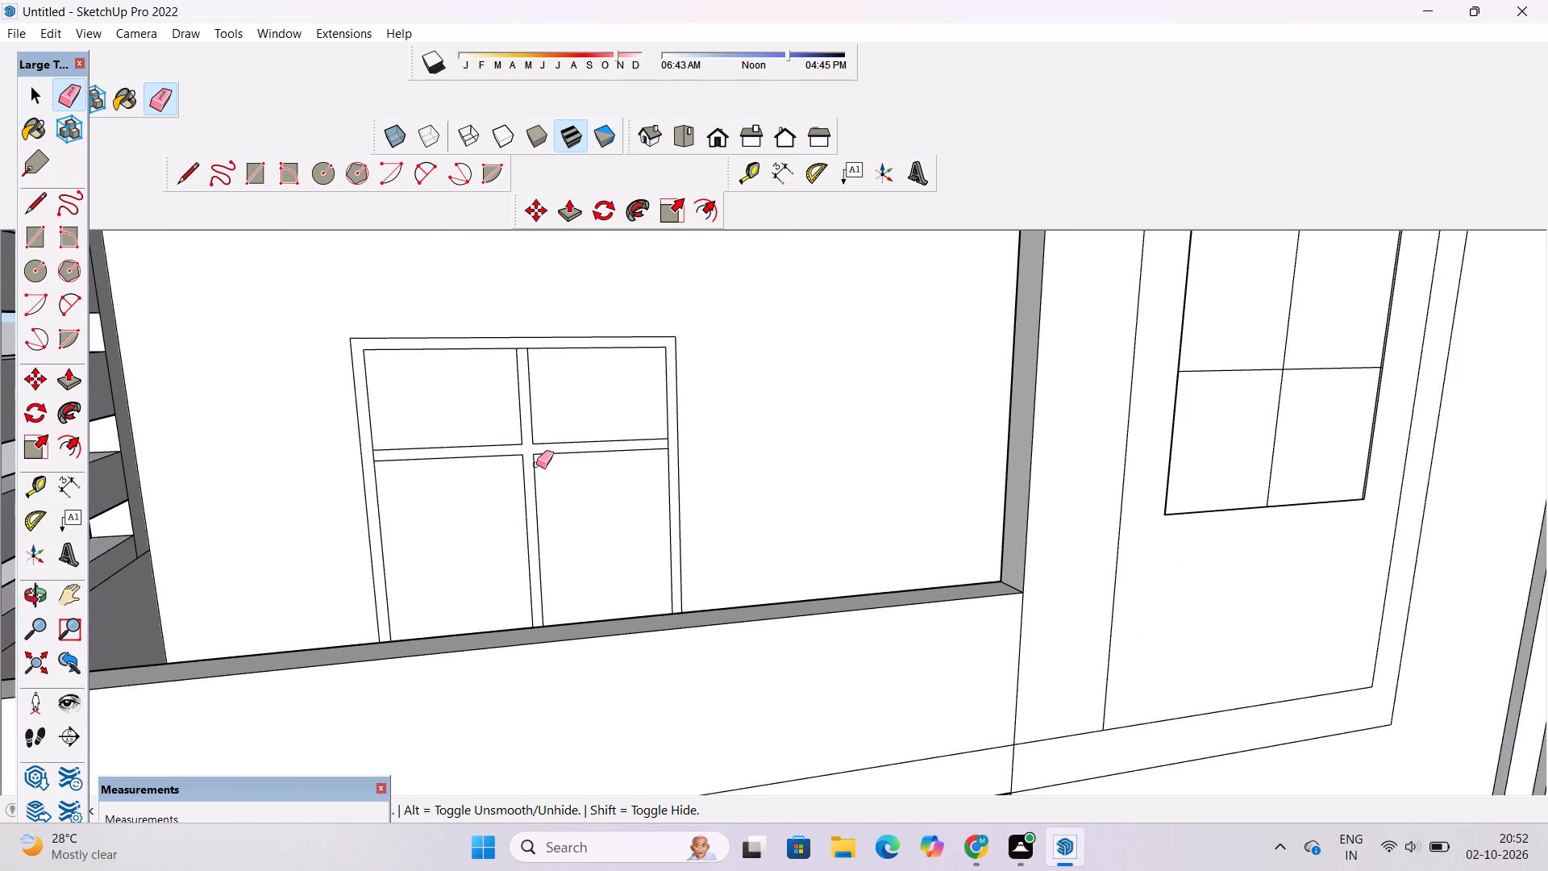
{"action": "key", "text": "o"}
{"action": "left_click_drag", "start_coordinate": [586, 489], "coordinate": [572, 578]}
{"action": "left_click_drag", "start_coordinate": [571, 581], "coordinate": [567, 542]}
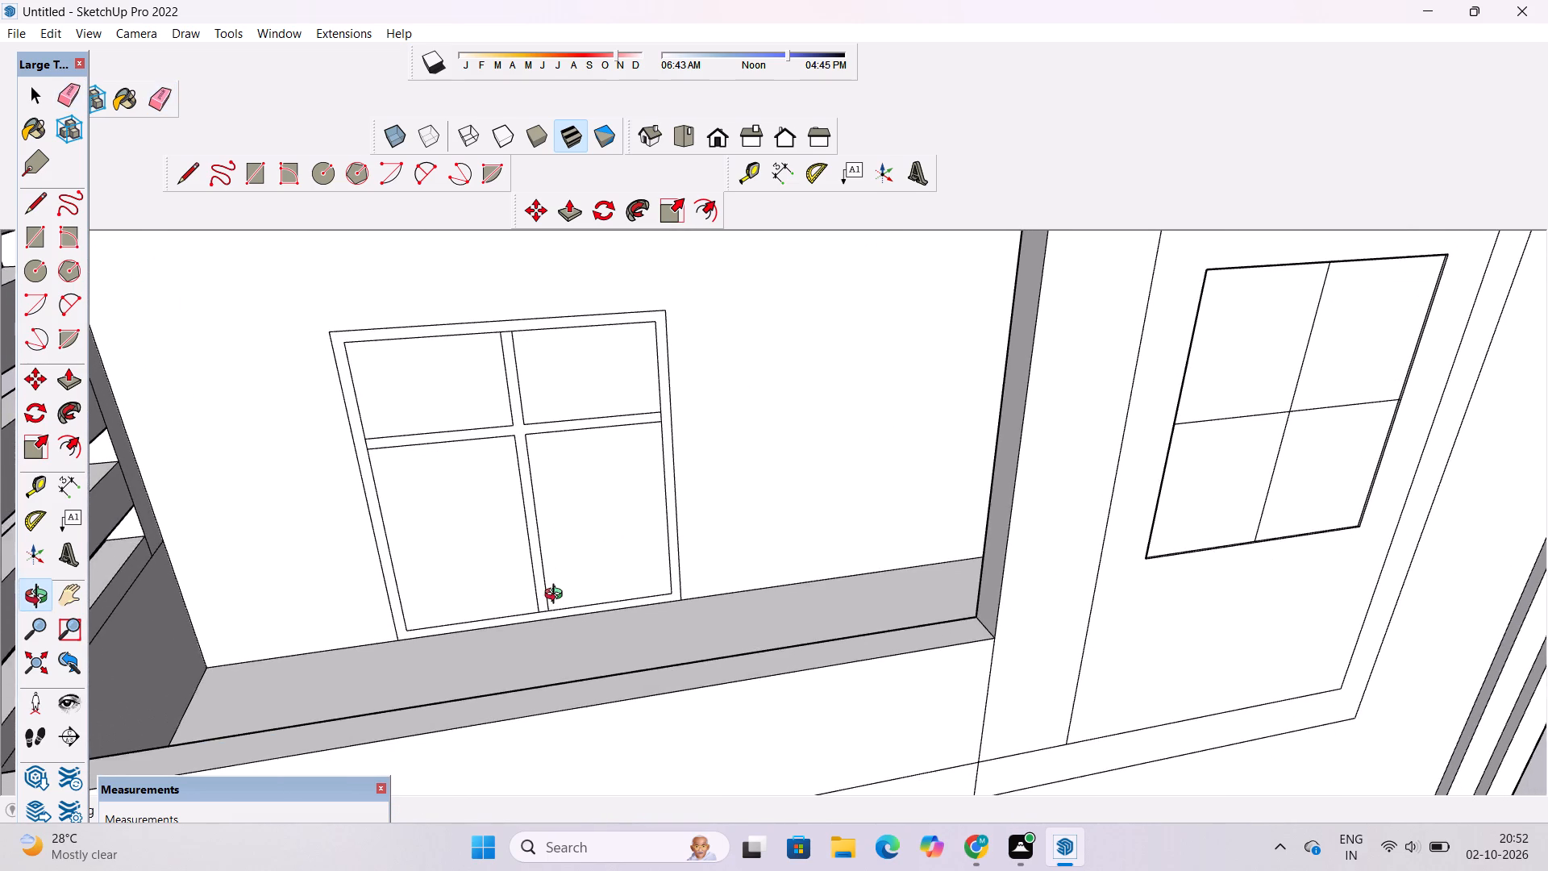
{"action": "scroll", "coordinate": [557, 596], "scroll_direction": "up", "scroll_amount": 5}
{"action": "scroll", "coordinate": [550, 590], "scroll_direction": "down", "scroll_amount": 5, "text": "shift"}
{"action": "left_click_drag", "start_coordinate": [550, 590], "coordinate": [576, 615], "text": "shift"}
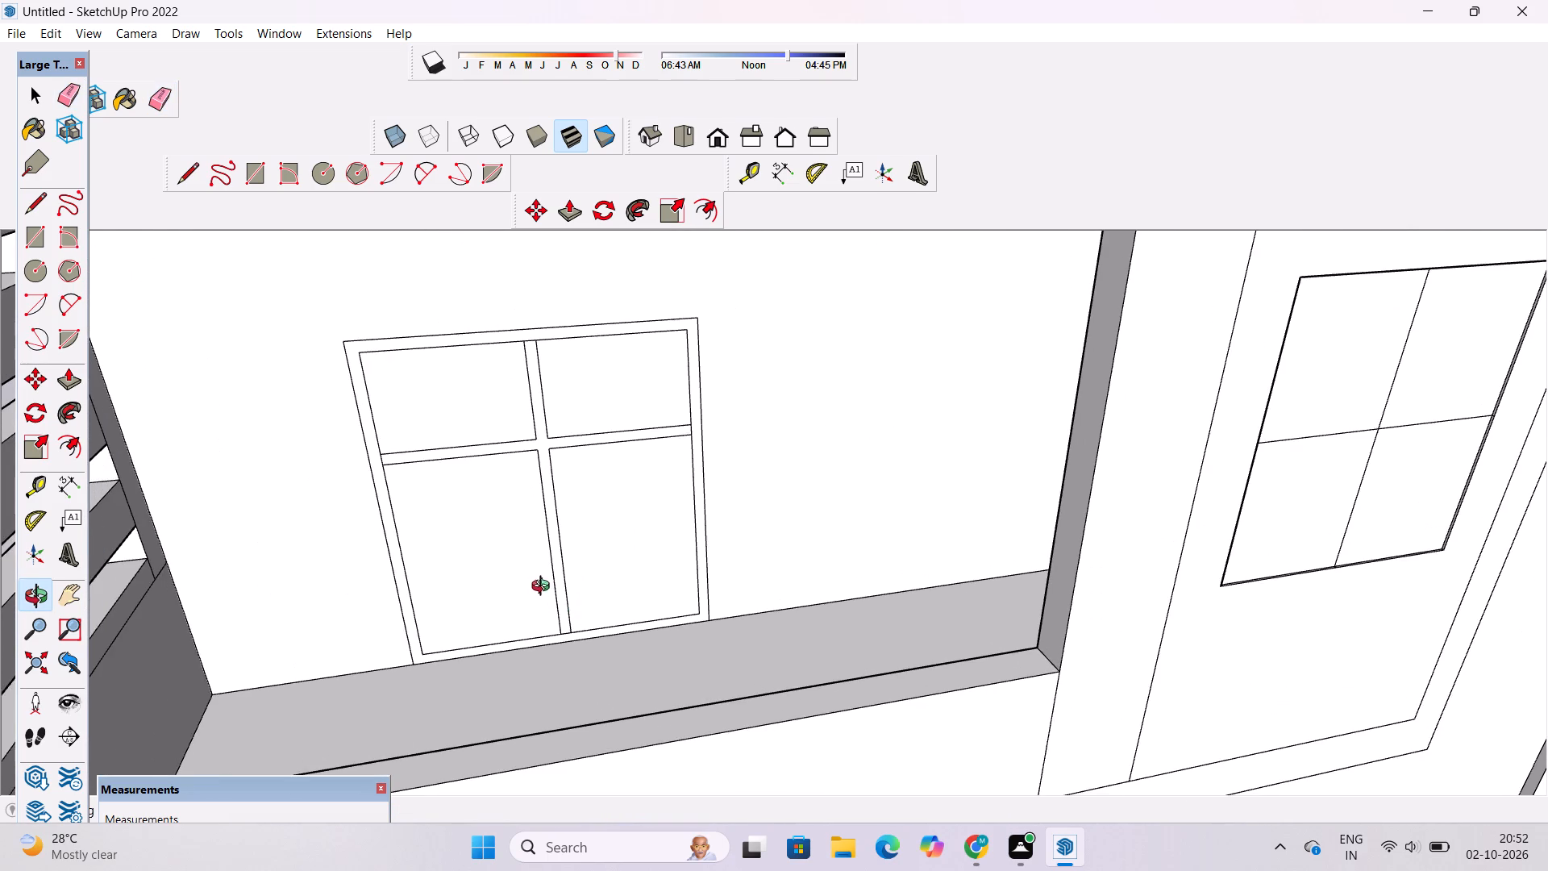
{"action": "scroll", "coordinate": [544, 587], "scroll_direction": "up", "scroll_amount": 2}
{"action": "left_click", "coordinate": [544, 584], "text": "shift"}
{"action": "key", "text": "t"}
{"action": "scroll", "coordinate": [564, 598], "scroll_direction": "up", "scroll_amount": 2}
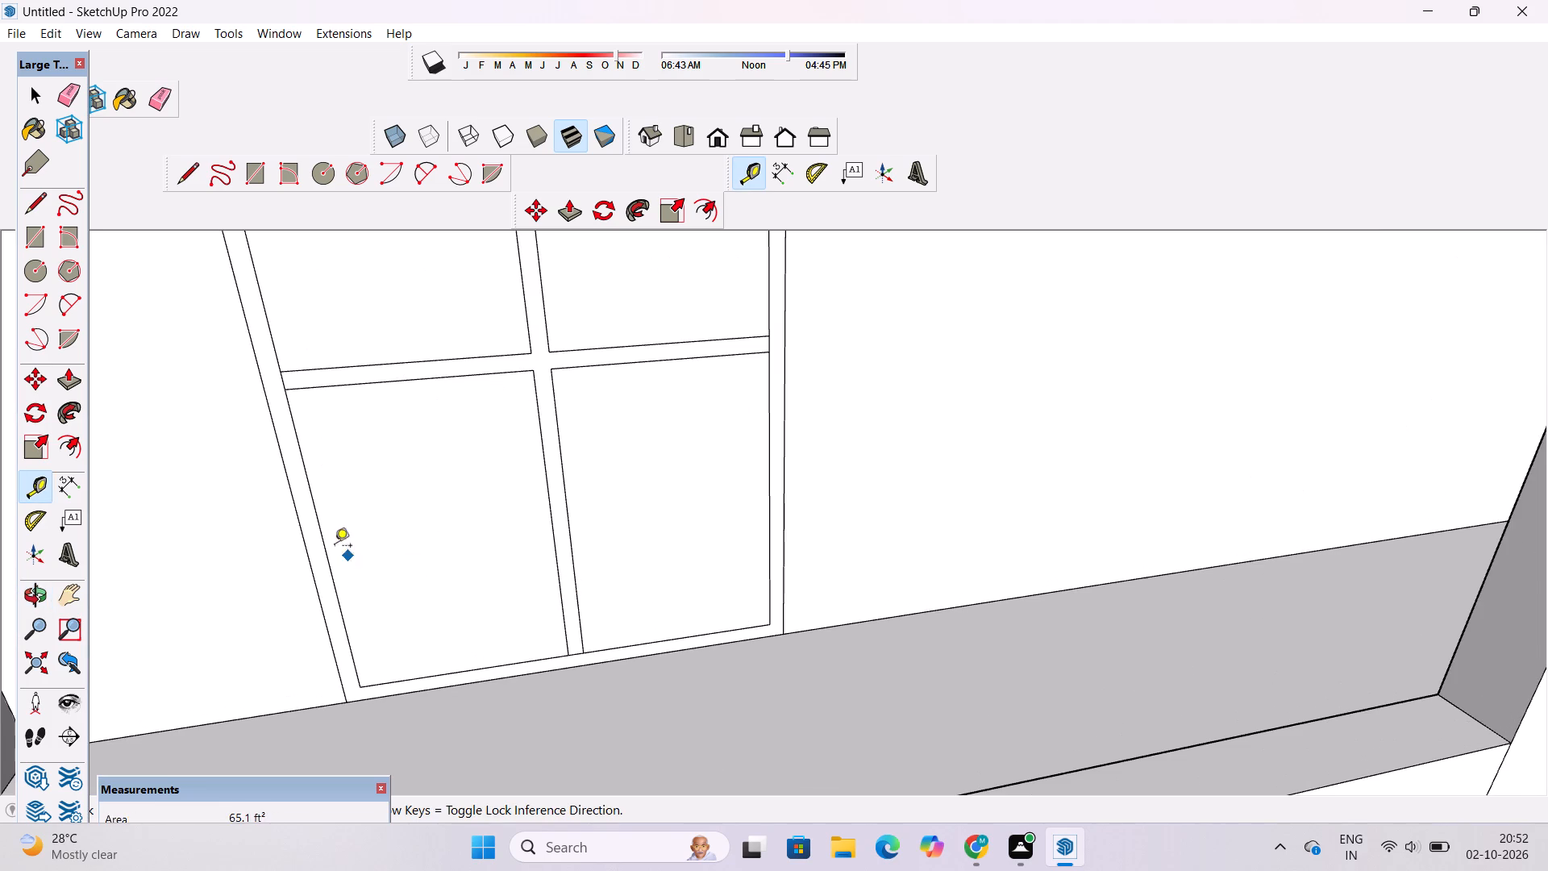
{"action": "left_click", "coordinate": [291, 515]}
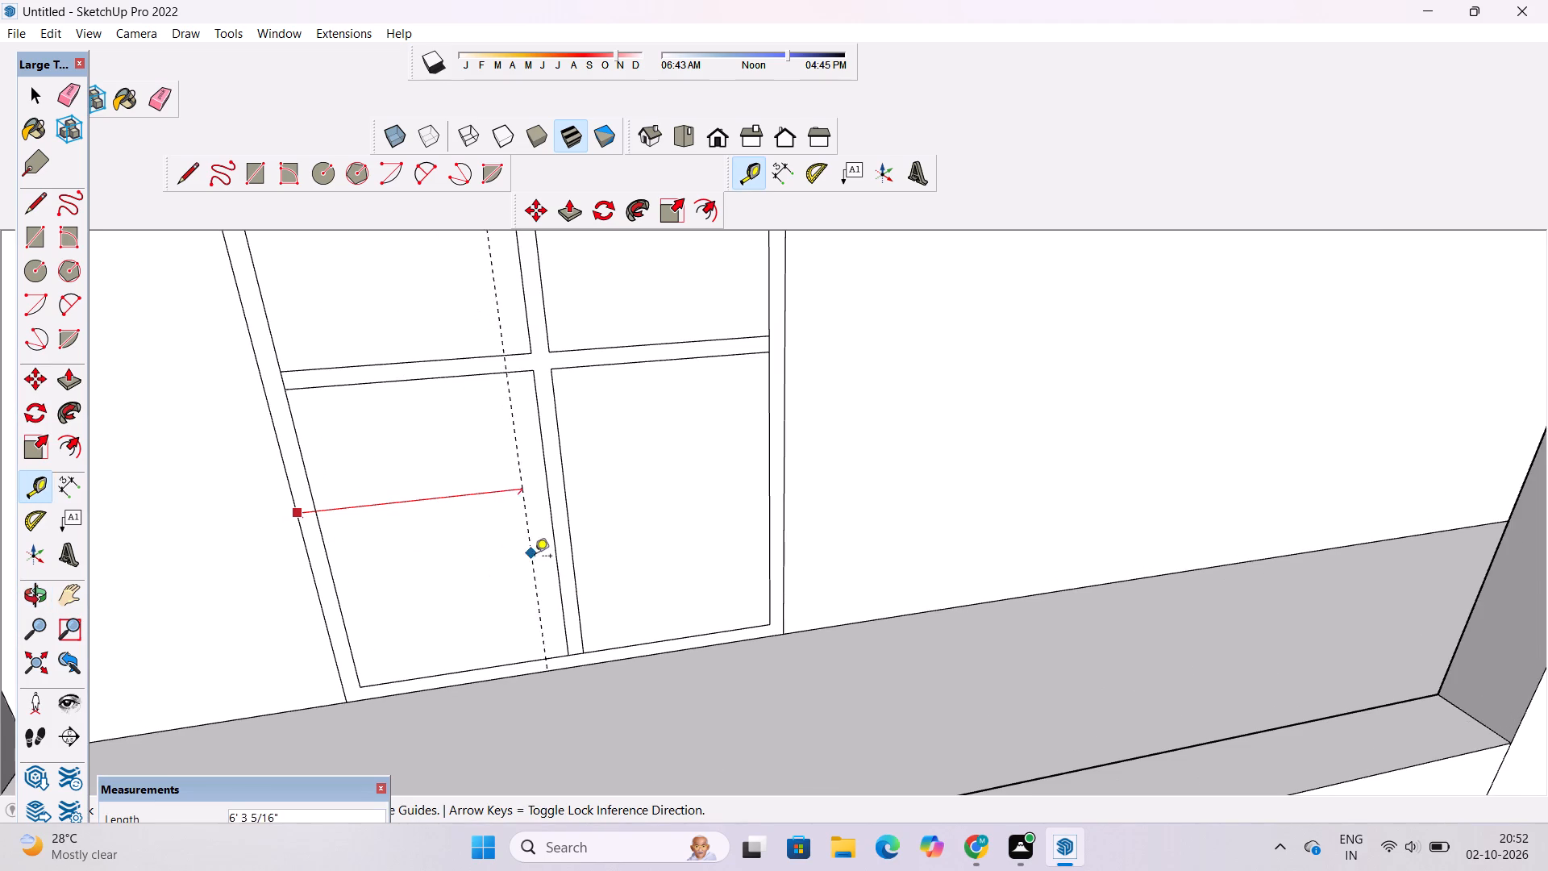
{"action": "scroll", "coordinate": [573, 665], "scroll_direction": "up", "scroll_amount": 9}
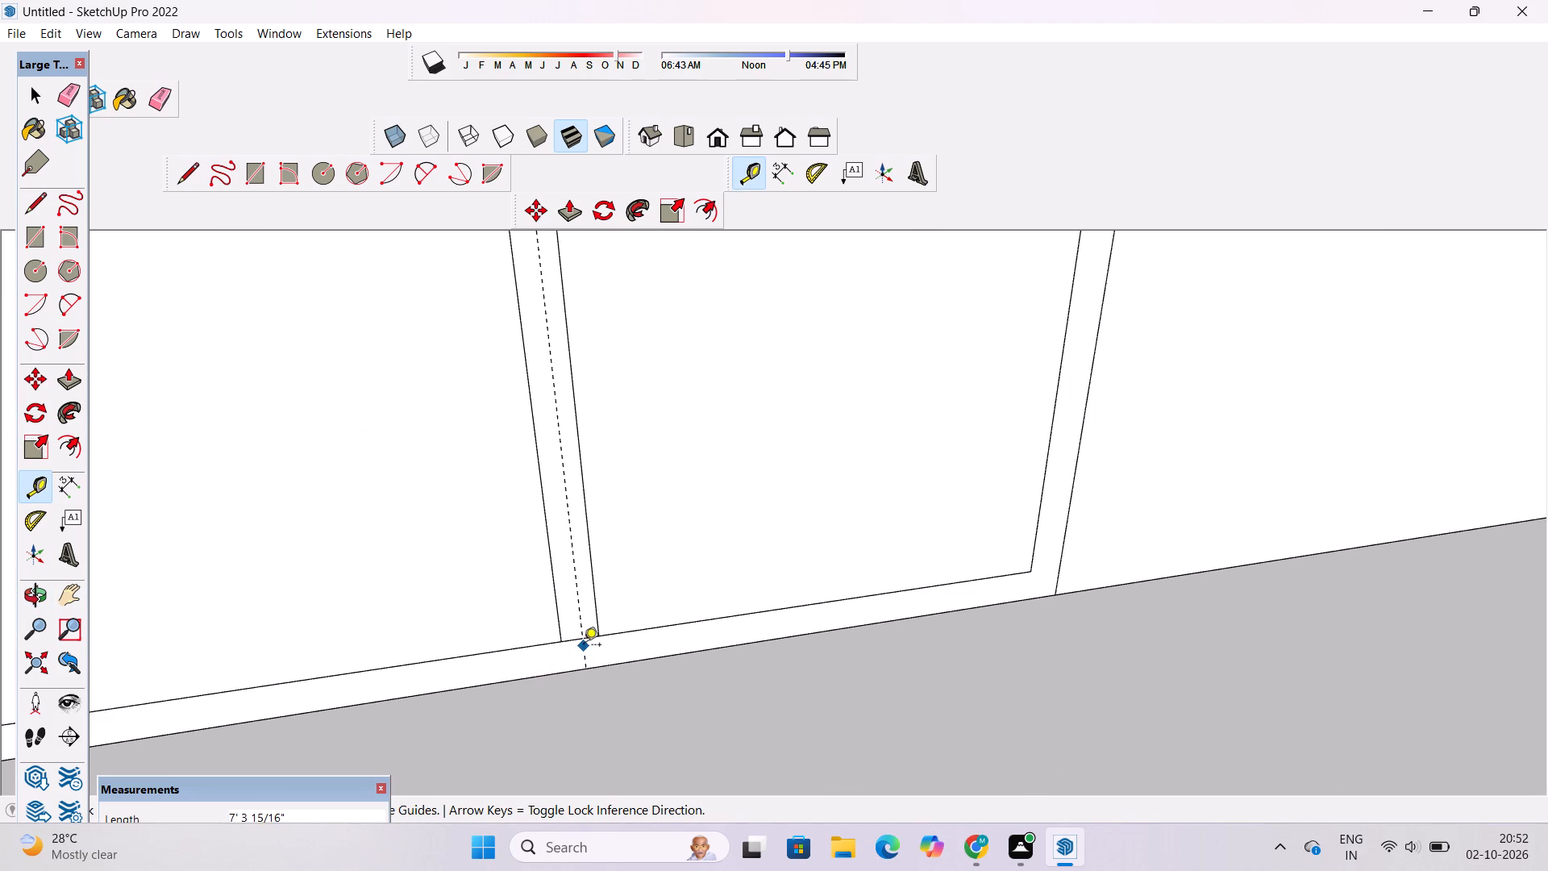
{"action": "left_click", "coordinate": [582, 640]}
{"action": "scroll", "coordinate": [596, 688], "scroll_direction": "down", "scroll_amount": 5}
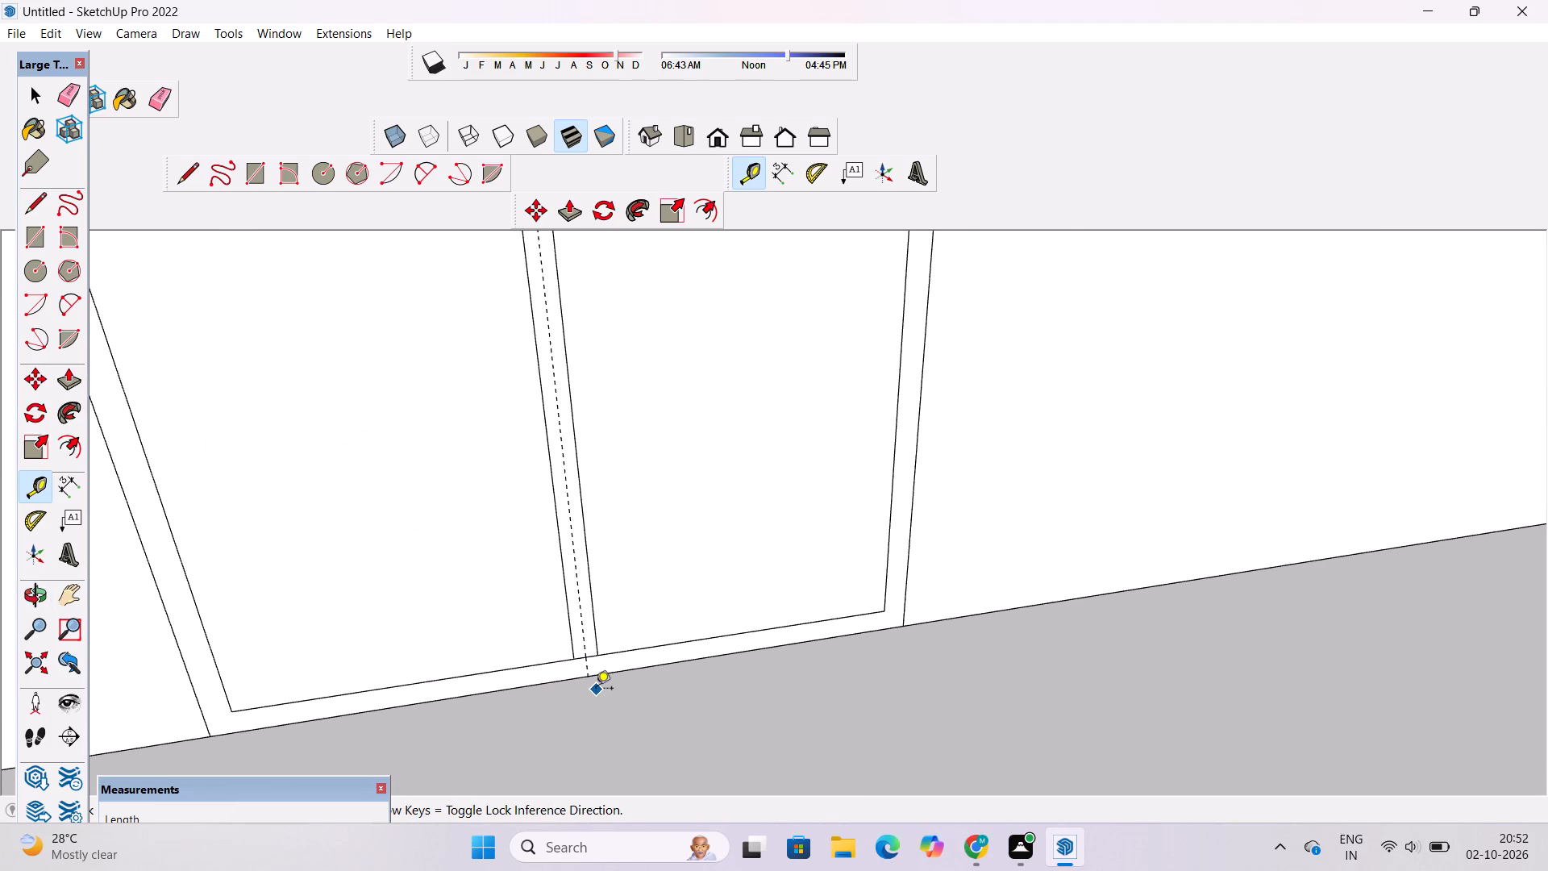
Draw a vertical line along the guide from the bottom to the top of the central mullion, splitting it in half.
{"action": "key", "text": "l"}
{"action": "scroll", "coordinate": [594, 686], "scroll_direction": "up", "scroll_amount": 1}
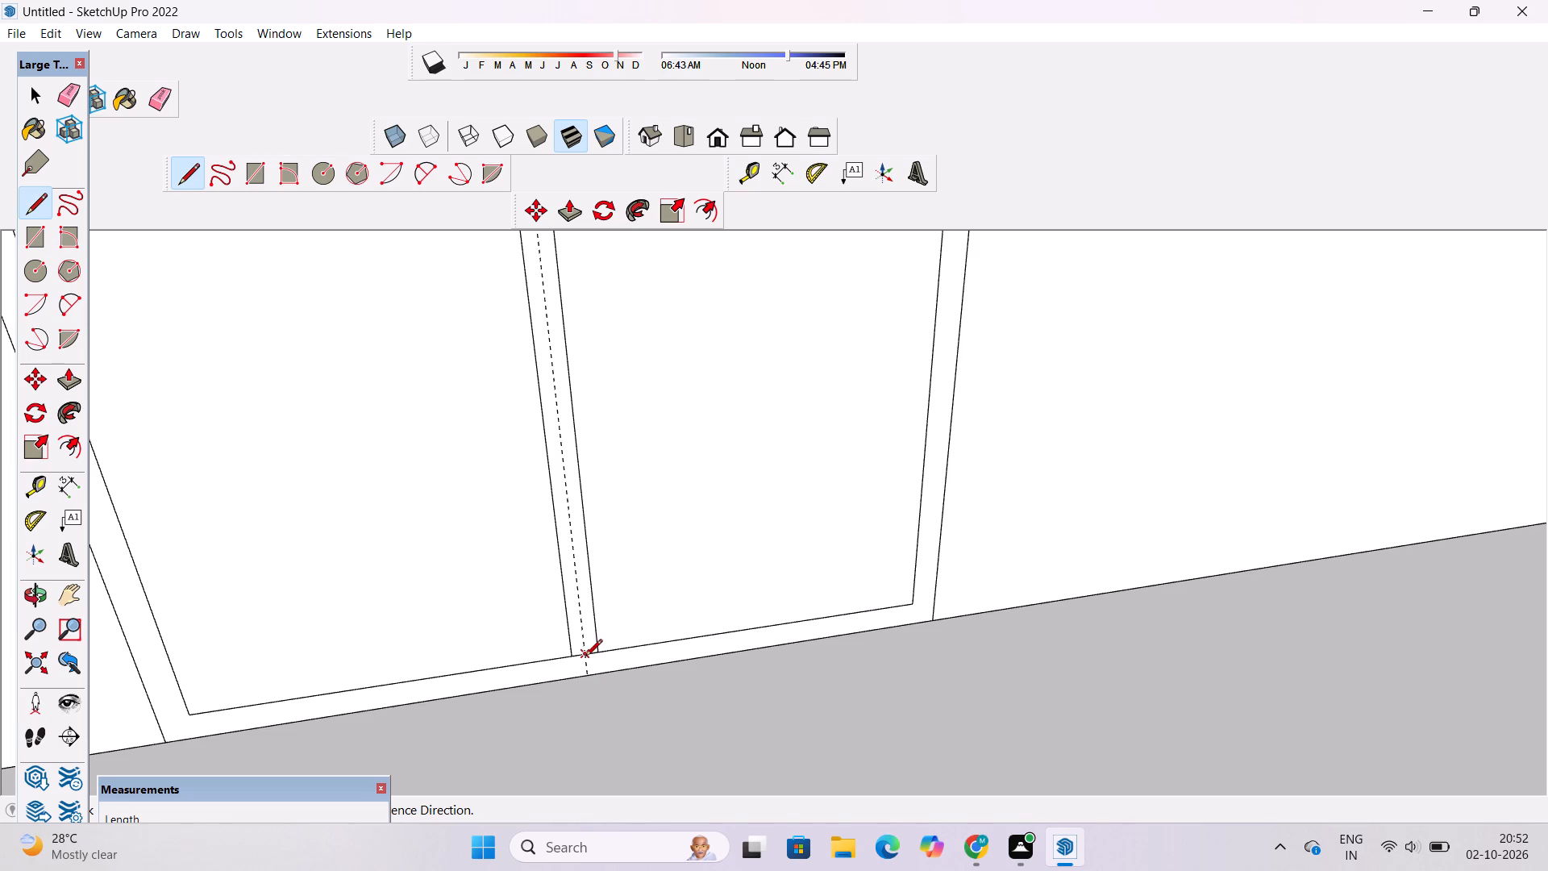
{"action": "left_click", "coordinate": [585, 657]}
{"action": "scroll", "coordinate": [585, 657], "scroll_direction": "down", "scroll_amount": 14}
{"action": "scroll", "coordinate": [551, 442], "scroll_direction": "up", "scroll_amount": 1}
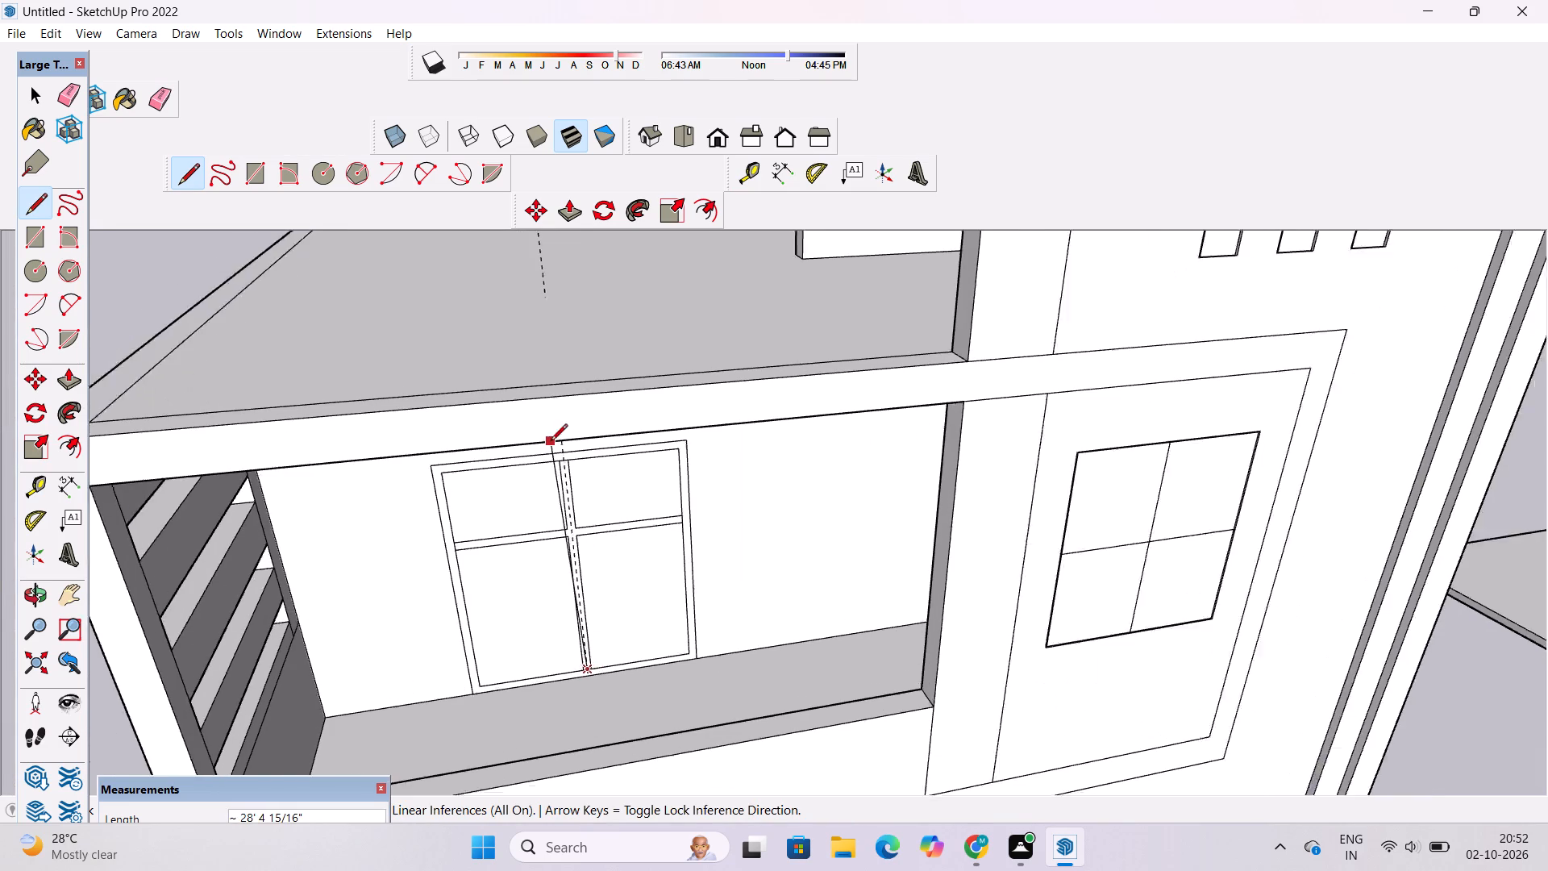
{"action": "scroll", "coordinate": [551, 442], "scroll_direction": "up", "scroll_amount": 16}
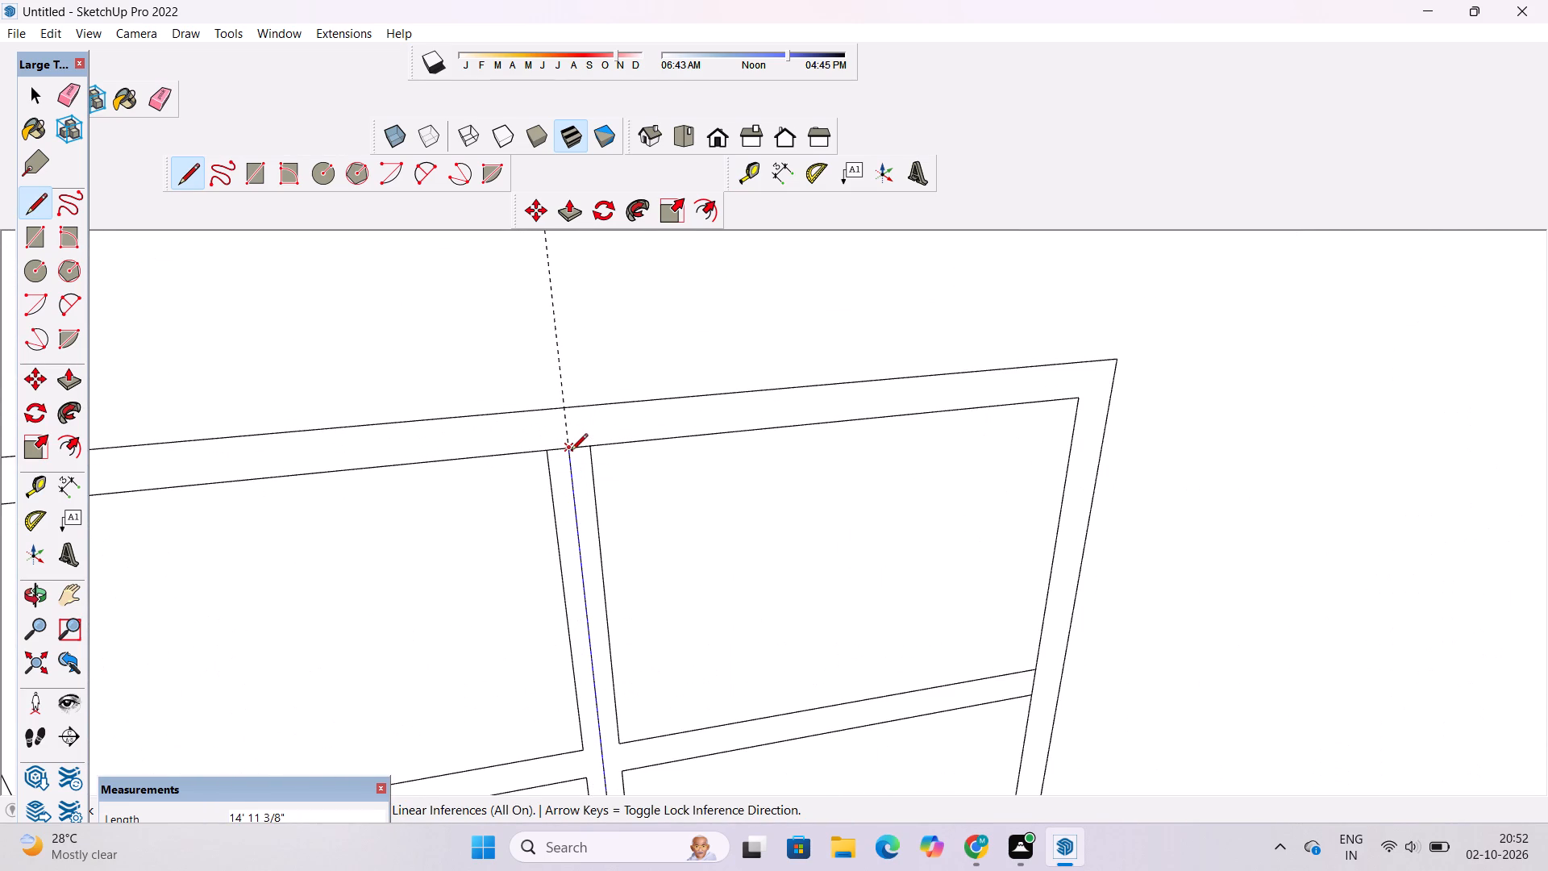
{"action": "left_click", "coordinate": [571, 452]}
Erase the vertical guide through the door's central mullion.
{"action": "key", "text": "space"}
{"action": "type", "text": "e"}
{"action": "left_click_drag", "start_coordinate": [564, 366], "coordinate": [558, 375]}
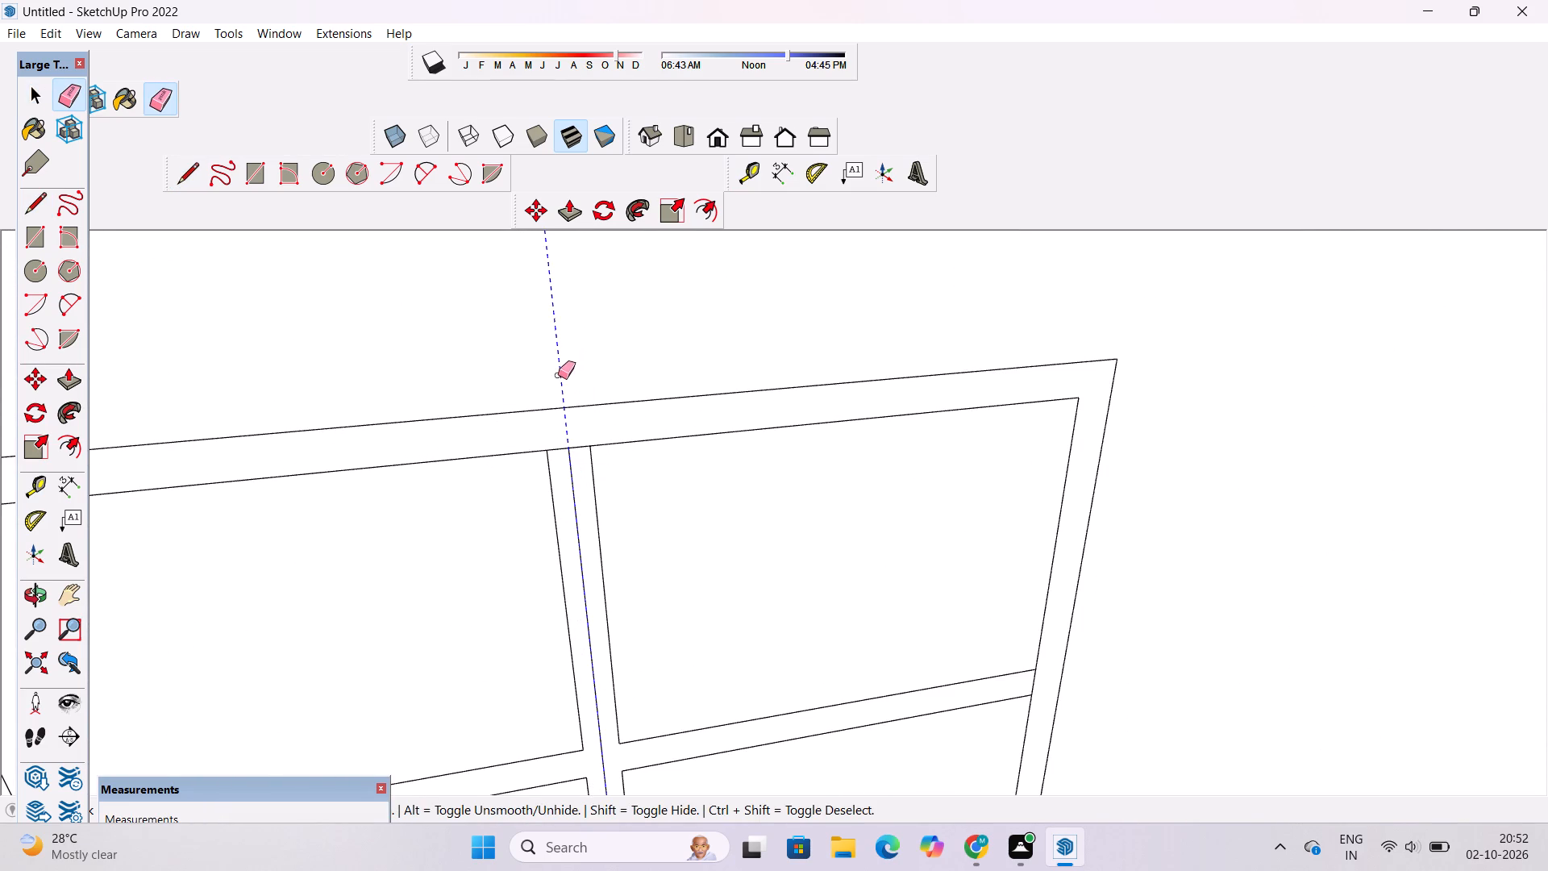
{"action": "left_click_drag", "start_coordinate": [558, 375], "coordinate": [557, 381]}
Recess the door's two upper panes 1" into the wall with Push/Pull.
{"action": "key", "text": "o"}
{"action": "scroll", "coordinate": [569, 402], "scroll_direction": "down", "scroll_amount": 16}
{"action": "left_click_drag", "start_coordinate": [610, 564], "coordinate": [602, 496]}
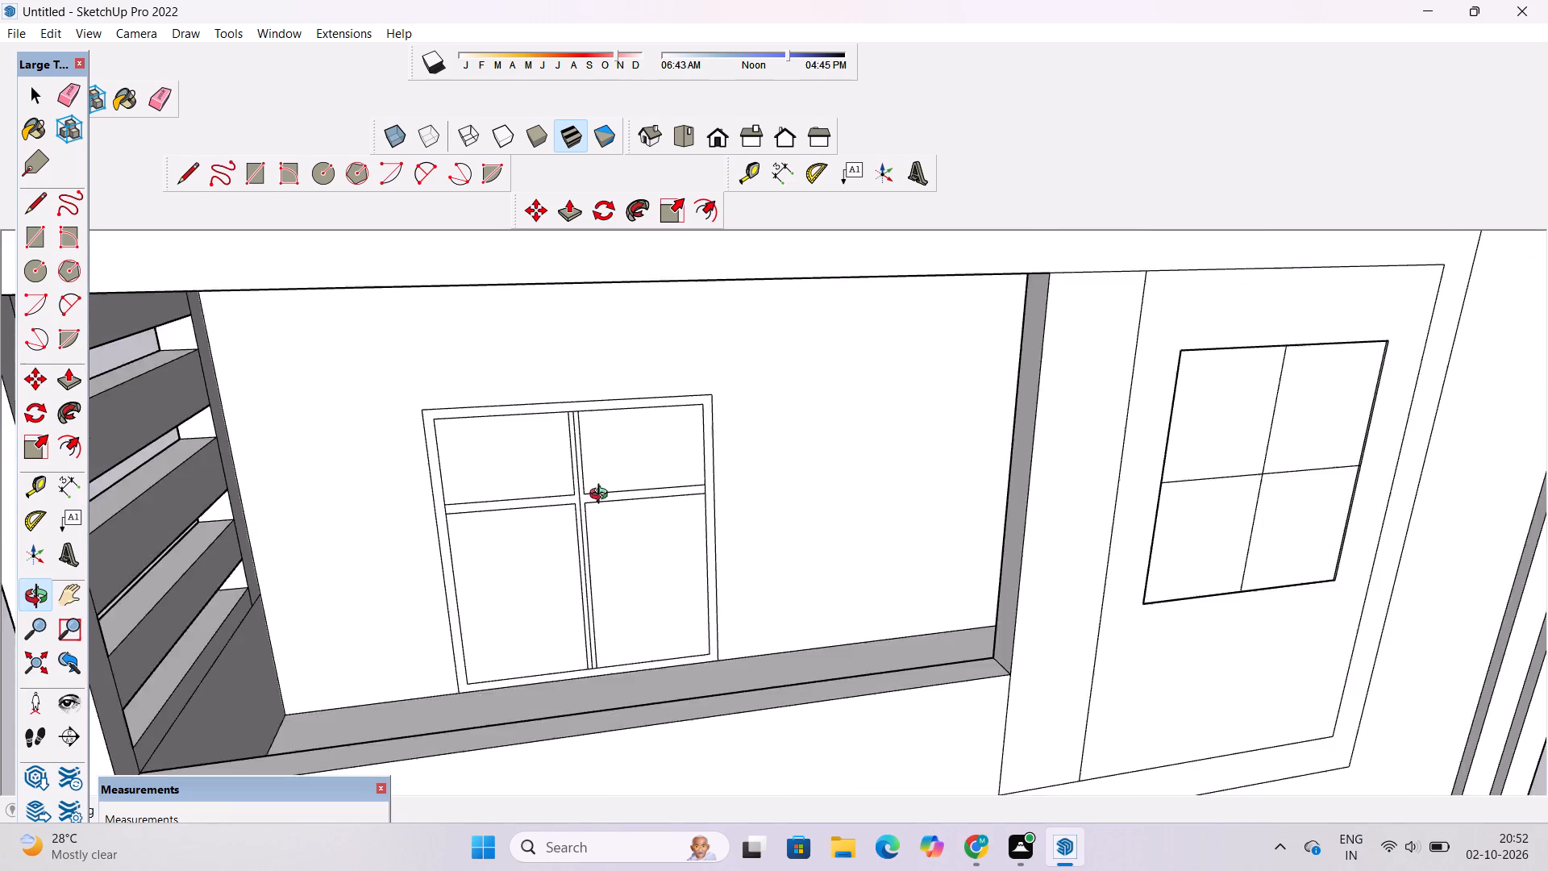
{"action": "left_click_drag", "start_coordinate": [602, 496], "coordinate": [597, 469]}
{"action": "scroll", "coordinate": [602, 513], "scroll_direction": "up", "scroll_amount": 4}
{"action": "left_click_drag", "start_coordinate": [600, 506], "coordinate": [556, 435]}
{"action": "left_click_drag", "start_coordinate": [560, 452], "coordinate": [571, 487]}
{"action": "scroll", "coordinate": [571, 485], "scroll_direction": "down", "scroll_amount": 5}
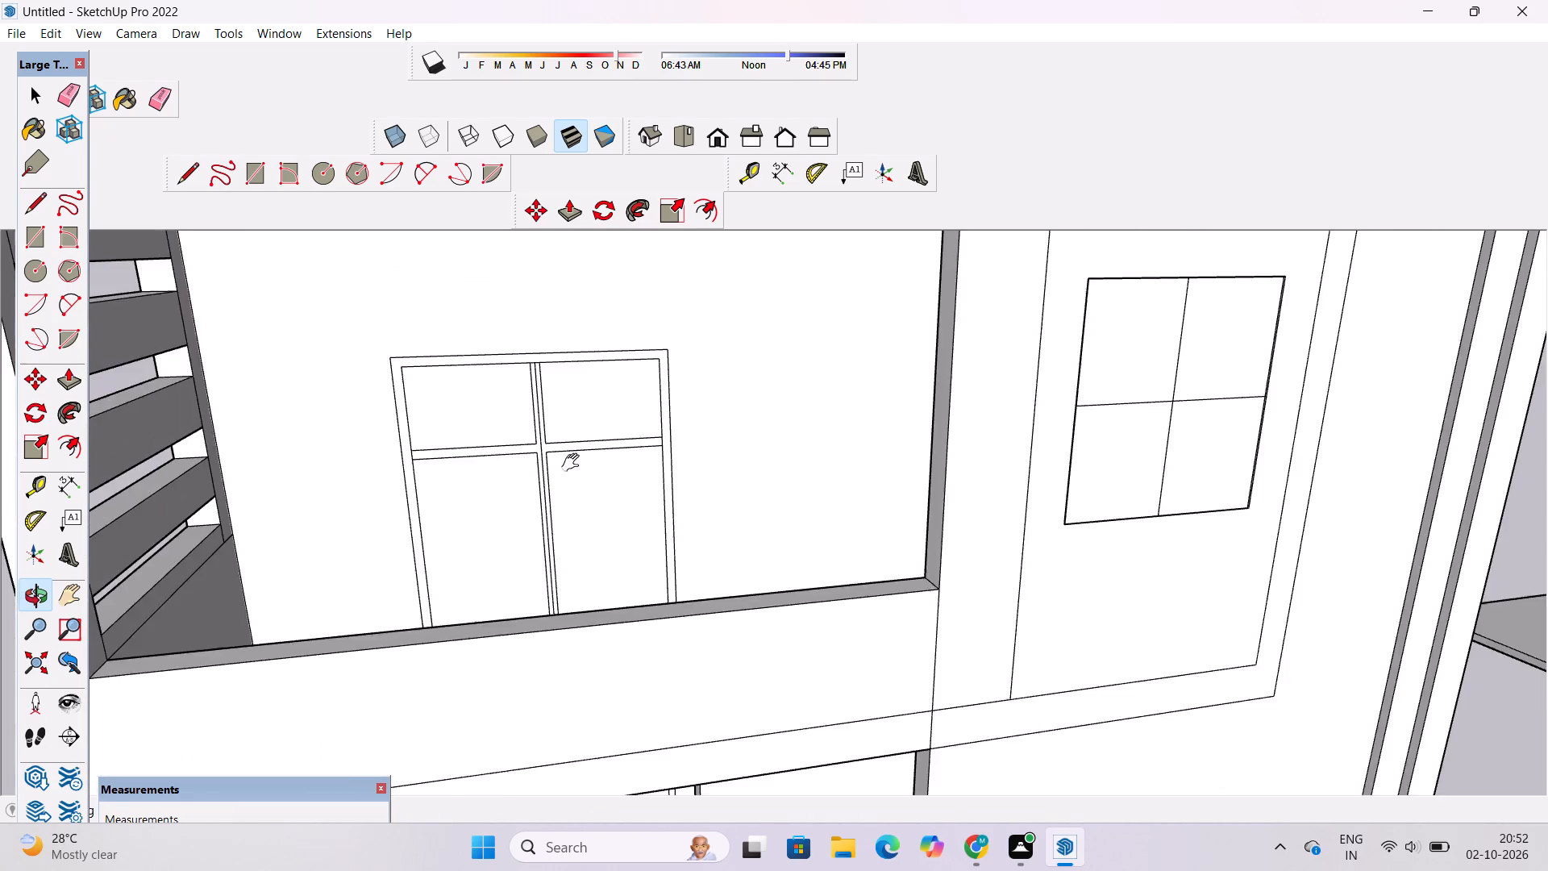
{"action": "left_click_drag", "start_coordinate": [574, 463], "coordinate": [626, 559], "text": "shift"}
{"action": "left_click_drag", "start_coordinate": [626, 560], "coordinate": [601, 522]}
{"action": "scroll", "coordinate": [589, 506], "scroll_direction": "down", "scroll_amount": 6}
{"action": "left_click", "coordinate": [589, 506], "text": "shift"}
{"action": "left_click_drag", "start_coordinate": [601, 518], "coordinate": [611, 536]}
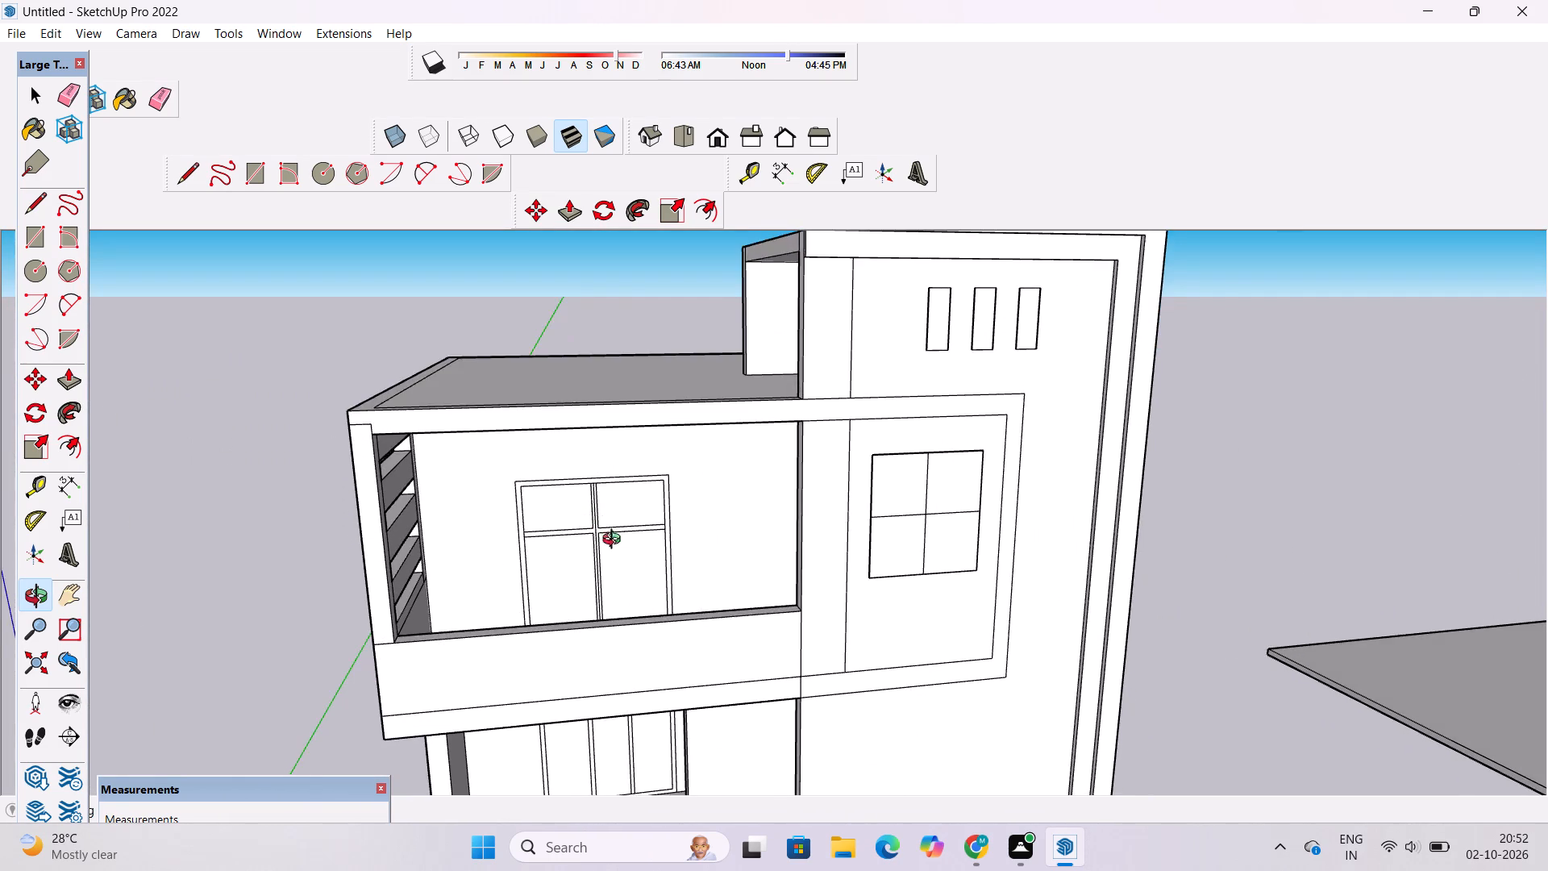
{"action": "left_click_drag", "start_coordinate": [615, 541], "coordinate": [597, 495]}
{"action": "left_click_drag", "start_coordinate": [597, 500], "coordinate": [605, 518]}
{"action": "key", "text": "space"}
{"action": "scroll", "coordinate": [595, 471], "scroll_direction": "up", "scroll_amount": 4}
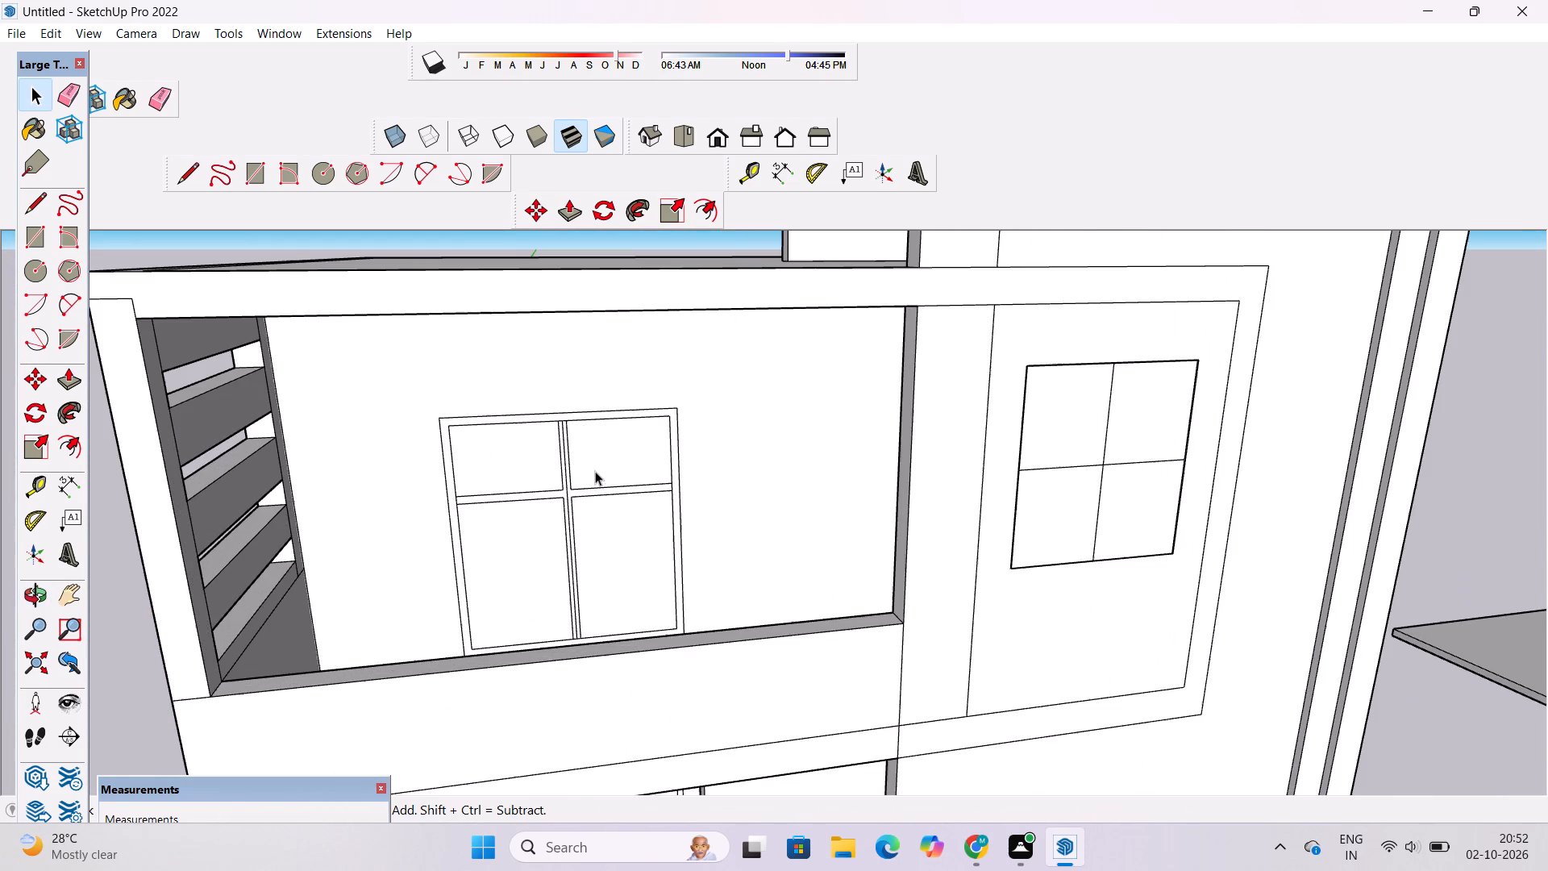
{"action": "key", "text": "p"}
{"action": "left_click", "coordinate": [595, 471]}
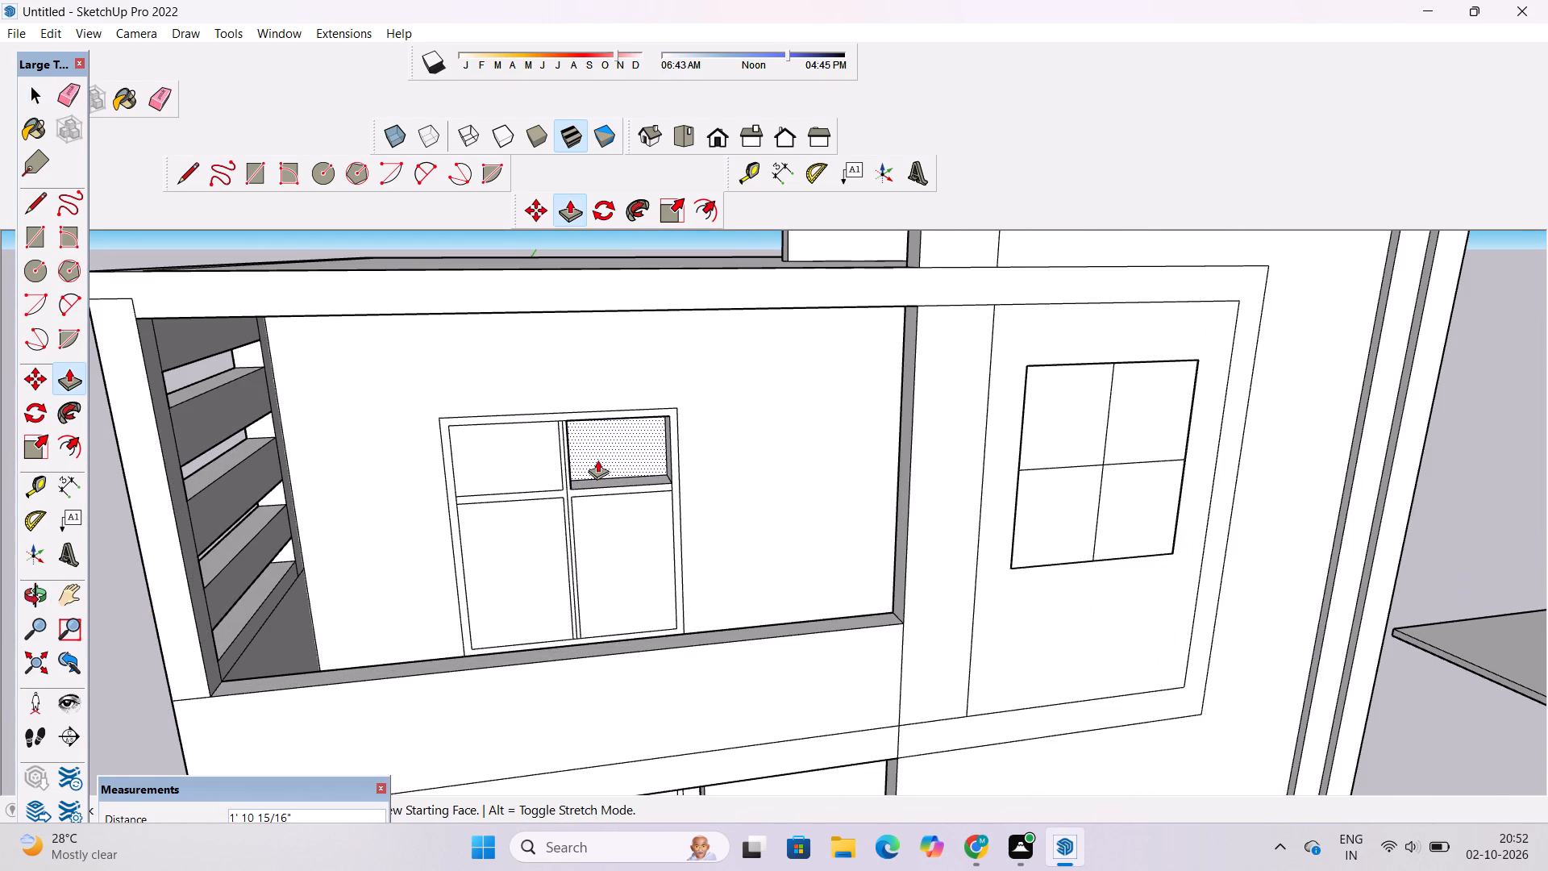
{"action": "type", "text": "1\""}
{"action": "key", "text": "Return"}
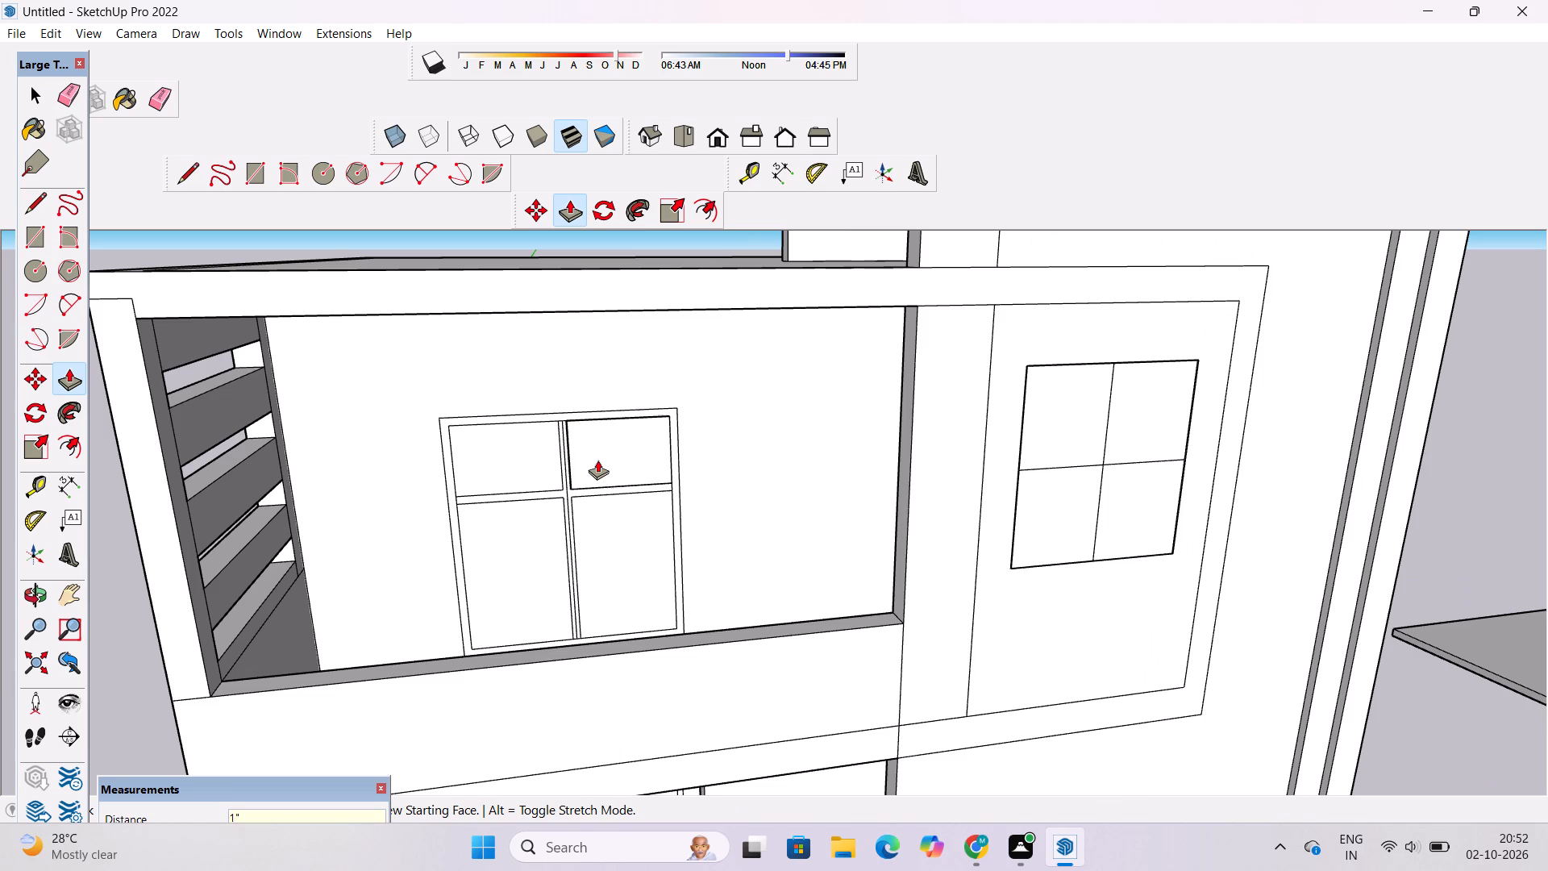
{"action": "scroll", "coordinate": [589, 465], "scroll_direction": "up", "scroll_amount": 3}
{"action": "left_click", "coordinate": [524, 451]}
{"action": "left_click", "coordinate": [601, 427]}
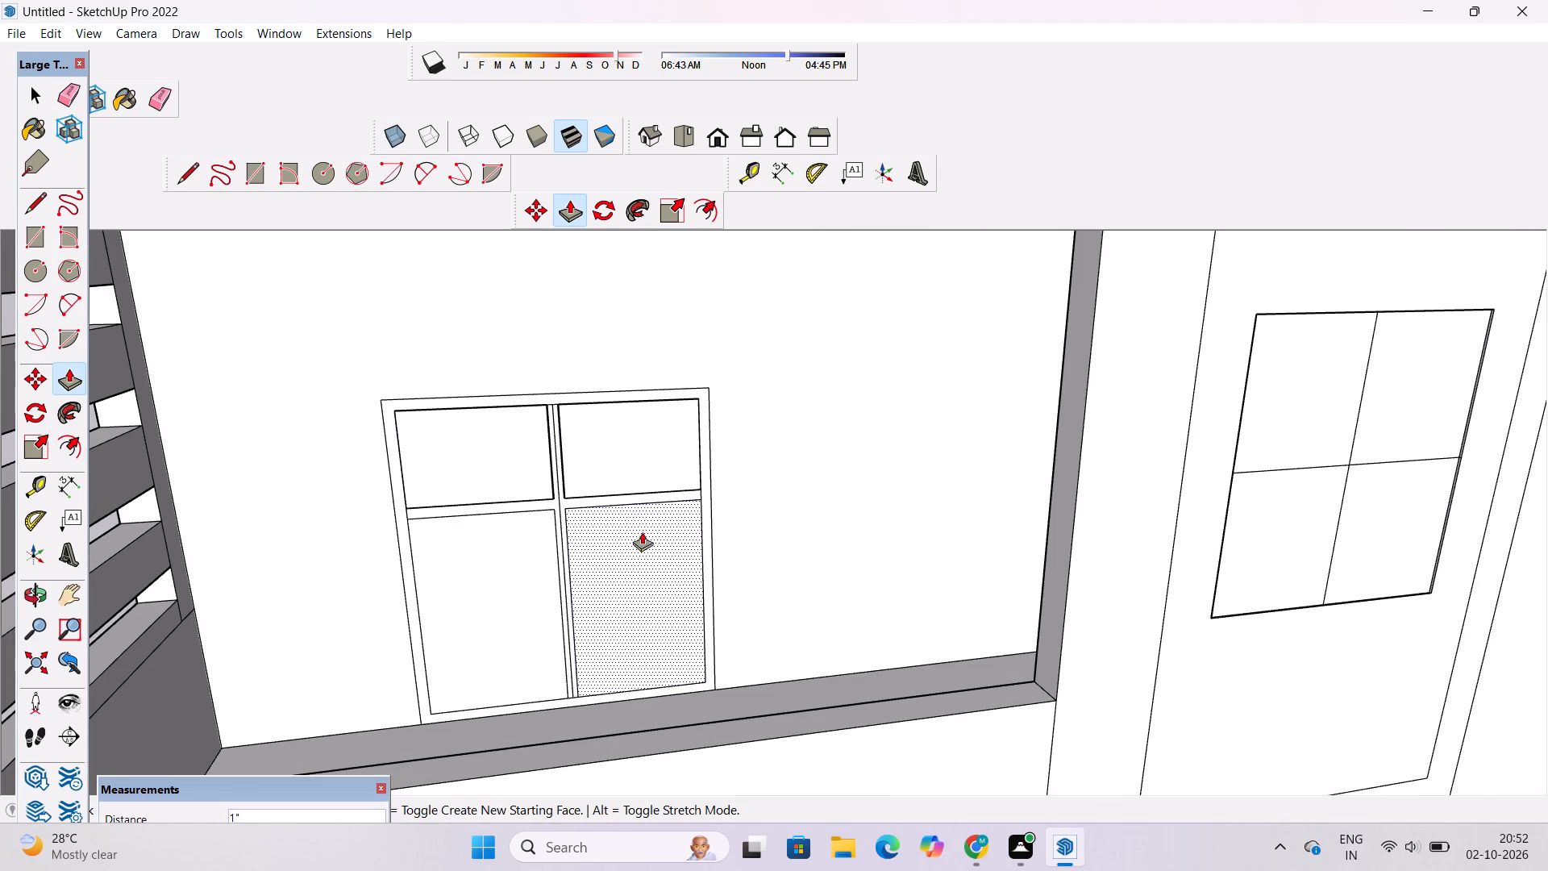
Recess the door's lower-right pane into the wall with Push/Pull.
{"action": "left_click", "coordinate": [642, 531]}
{"action": "left_click", "coordinate": [636, 443]}
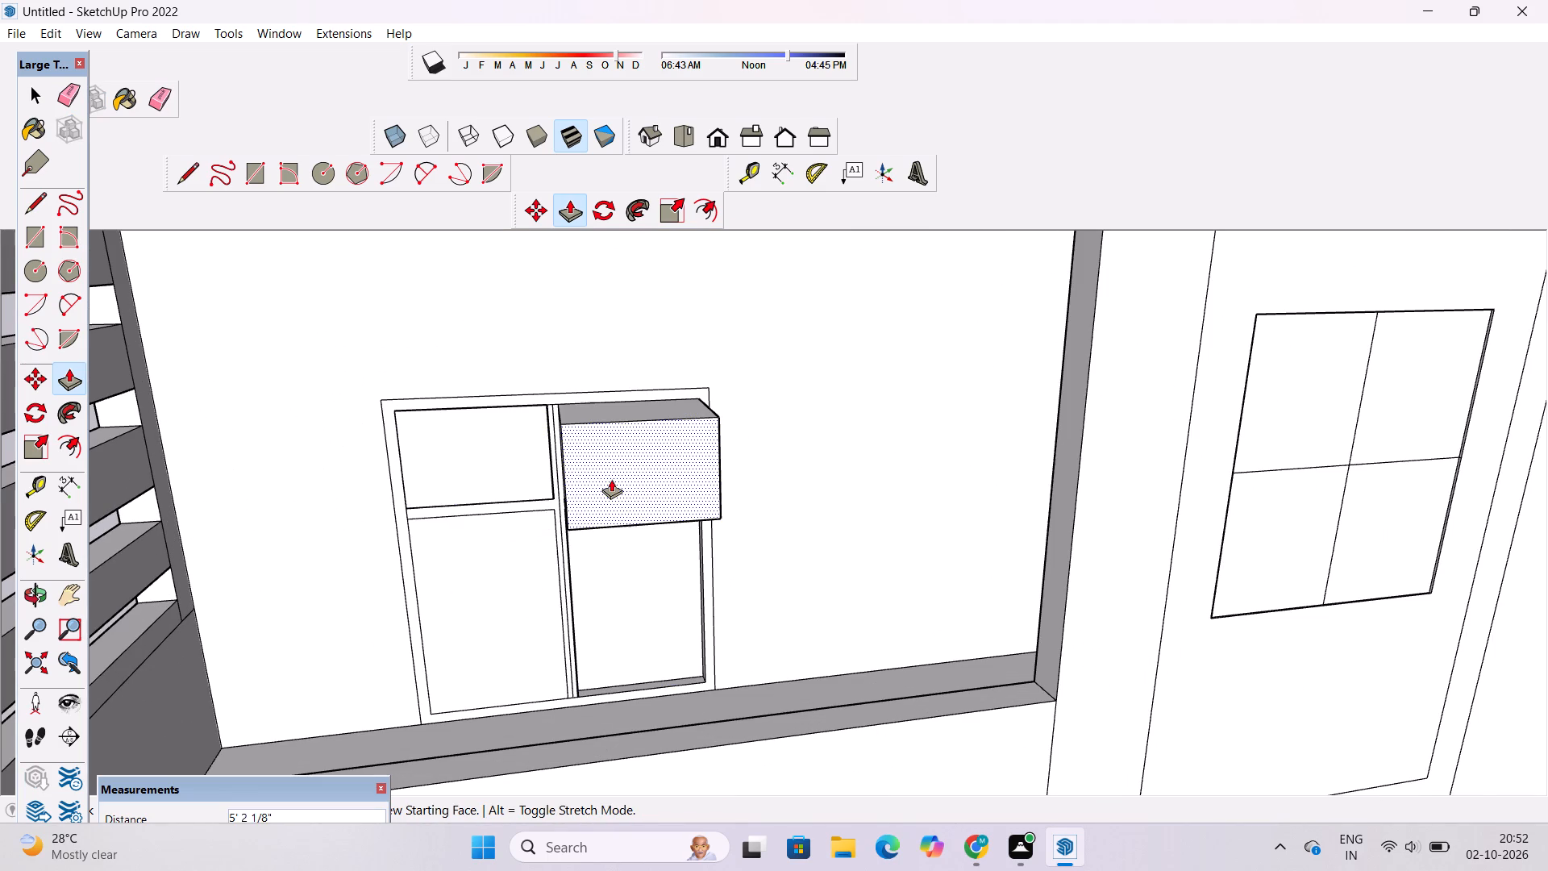
{"action": "key", "text": "space"}
{"action": "scroll", "coordinate": [611, 481], "scroll_direction": "up", "scroll_amount": 5}
{"action": "scroll", "coordinate": [685, 463], "scroll_direction": "down", "scroll_amount": 2}
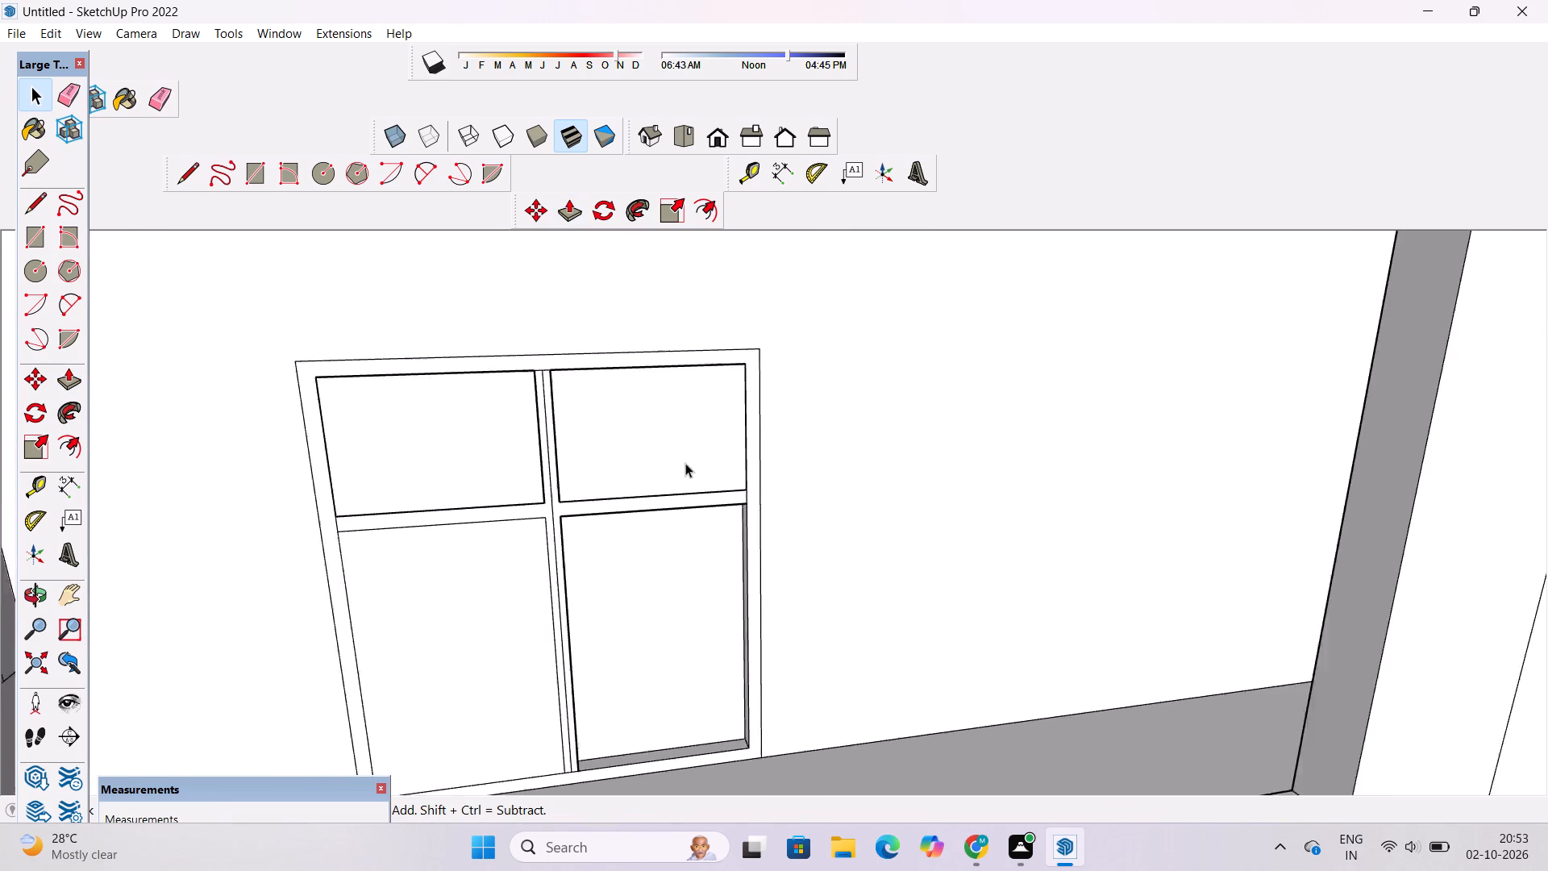
{"action": "scroll", "coordinate": [685, 463], "scroll_direction": "down", "scroll_amount": 1}
{"action": "scroll", "coordinate": [685, 463], "scroll_direction": "up", "scroll_amount": 1}
{"action": "key", "text": "o"}
{"action": "left_click_drag", "start_coordinate": [675, 494], "coordinate": [739, 477]}
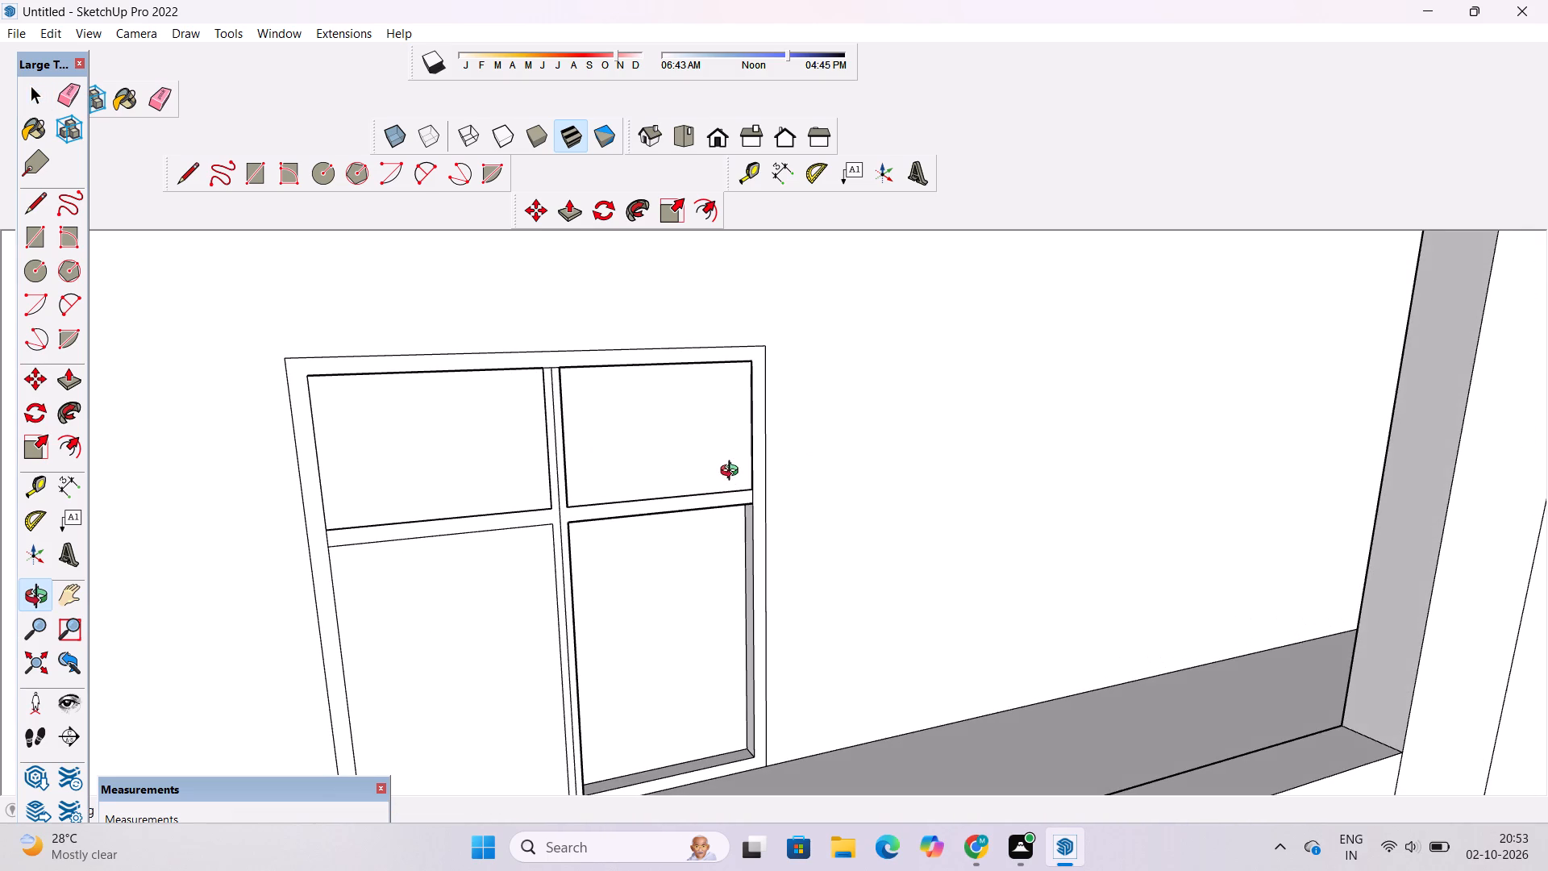
Undo the recess of the balcony door's lower-right pane.
{"action": "key", "text": "ctrl+z"}
{"action": "scroll", "coordinate": [542, 481], "scroll_direction": "down", "scroll_amount": 4}
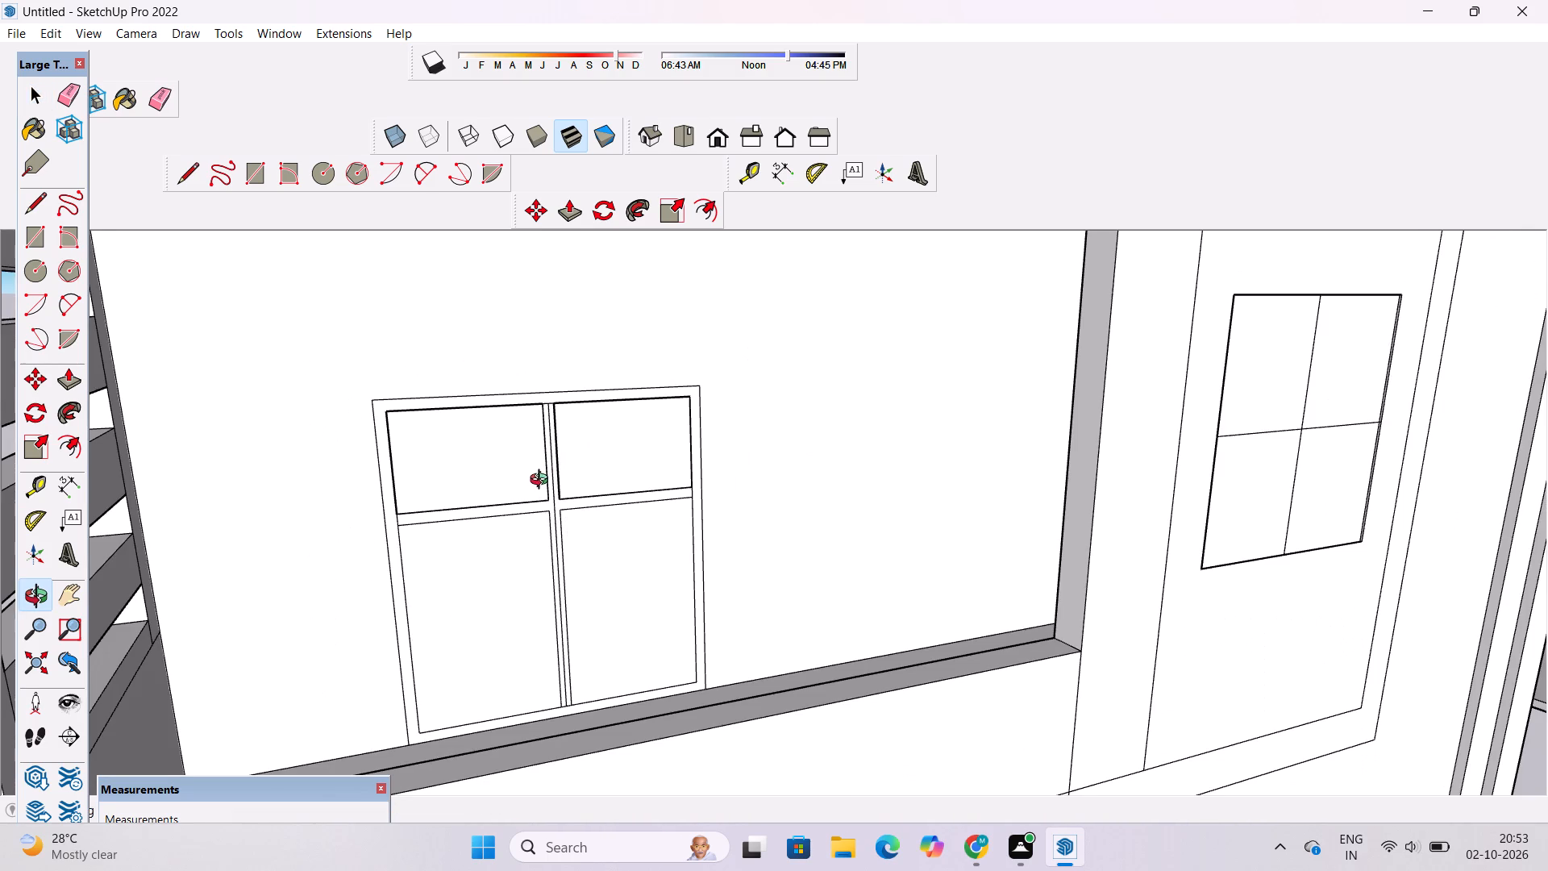
Recess the balcony door's two lower panes with Push/Pull to the same 1" depth as the upper panes.
{"action": "key", "text": "p"}
{"action": "left_click", "coordinate": [614, 527]}
{"action": "left_click", "coordinate": [605, 442]}
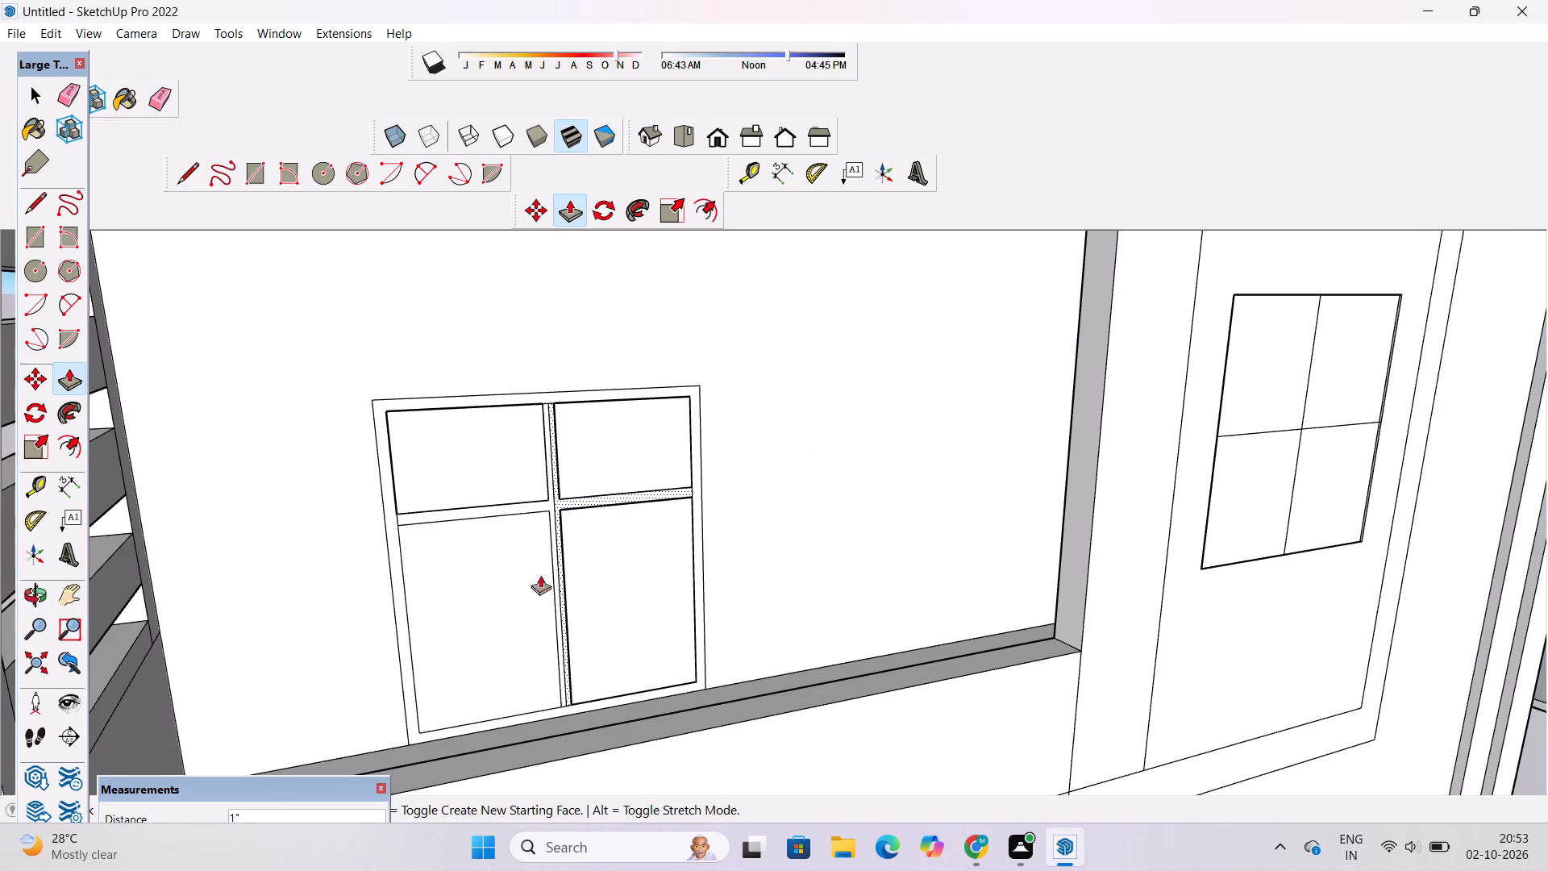
{"action": "left_click", "coordinate": [475, 580]}
{"action": "left_click", "coordinate": [500, 456]}
{"action": "scroll", "coordinate": [497, 476], "scroll_direction": "down", "scroll_amount": 2}
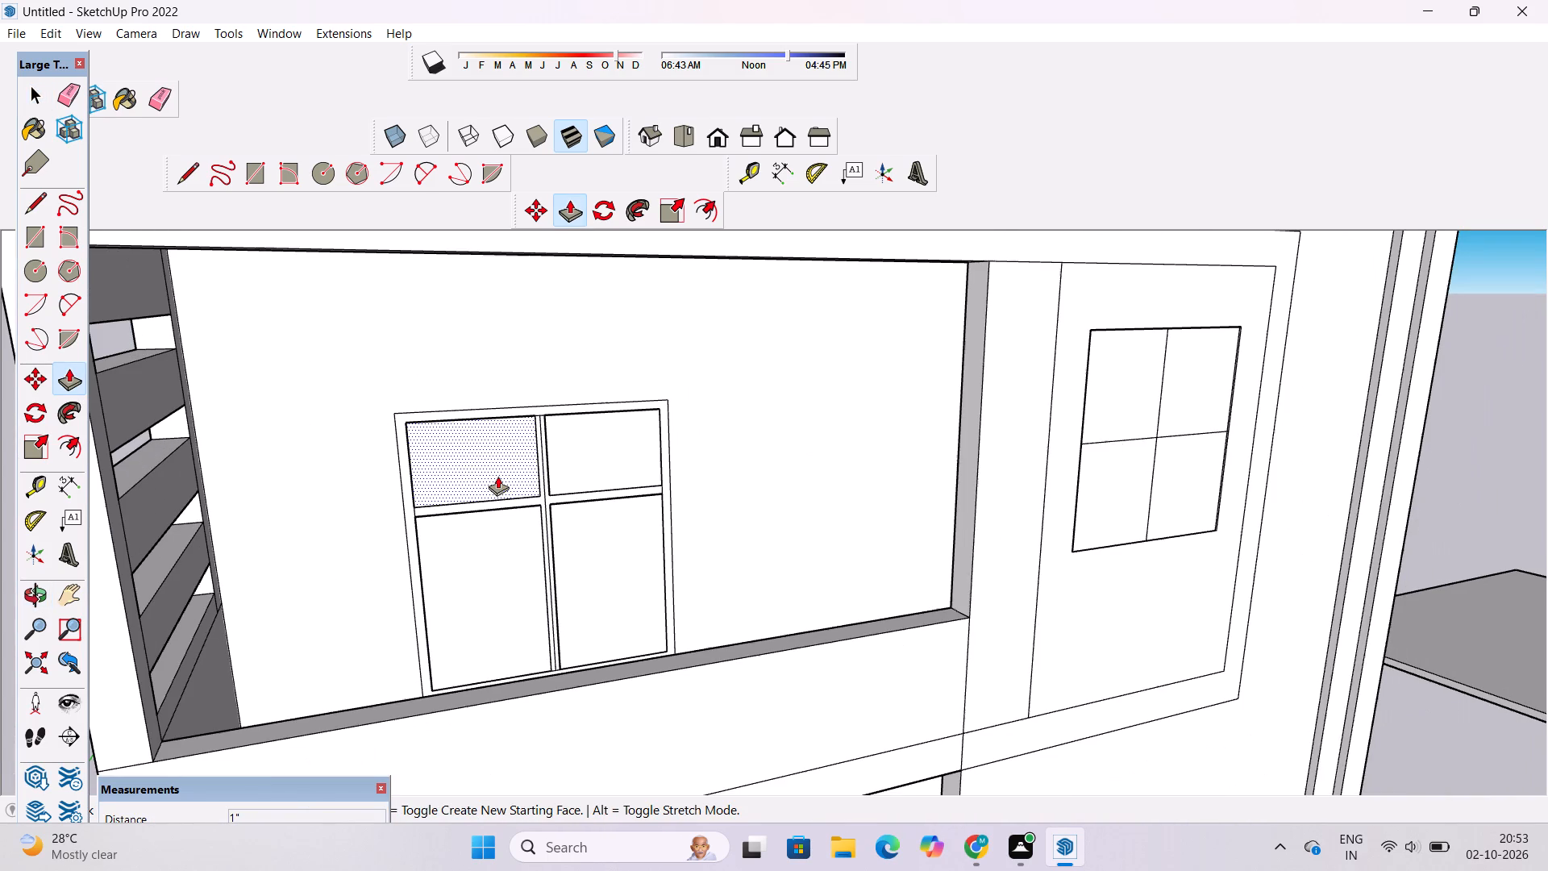
Recess the three upper panes of the ground-floor porch's three-bay door 1" into the wall with Push/Pull.
{"action": "key", "text": "space"}
{"action": "type", "text": "o"}
{"action": "scroll", "coordinate": [497, 476], "scroll_direction": "down", "scroll_amount": 4}
{"action": "left_click_drag", "start_coordinate": [514, 485], "coordinate": [511, 544]}
{"action": "left_click_drag", "start_coordinate": [511, 545], "coordinate": [508, 498]}
{"action": "left_click_drag", "start_coordinate": [599, 527], "coordinate": [536, 484]}
{"action": "left_click_drag", "start_coordinate": [540, 502], "coordinate": [559, 450], "text": "shift"}
{"action": "scroll", "coordinate": [604, 598], "scroll_direction": "up", "scroll_amount": 7}
{"action": "left_click_drag", "start_coordinate": [603, 632], "coordinate": [603, 593]}
{"action": "left_click_drag", "start_coordinate": [606, 609], "coordinate": [606, 586]}
{"action": "left_click", "coordinate": [606, 586], "text": "shift"}
{"action": "key", "text": "p"}
{"action": "left_click", "coordinate": [468, 508]}
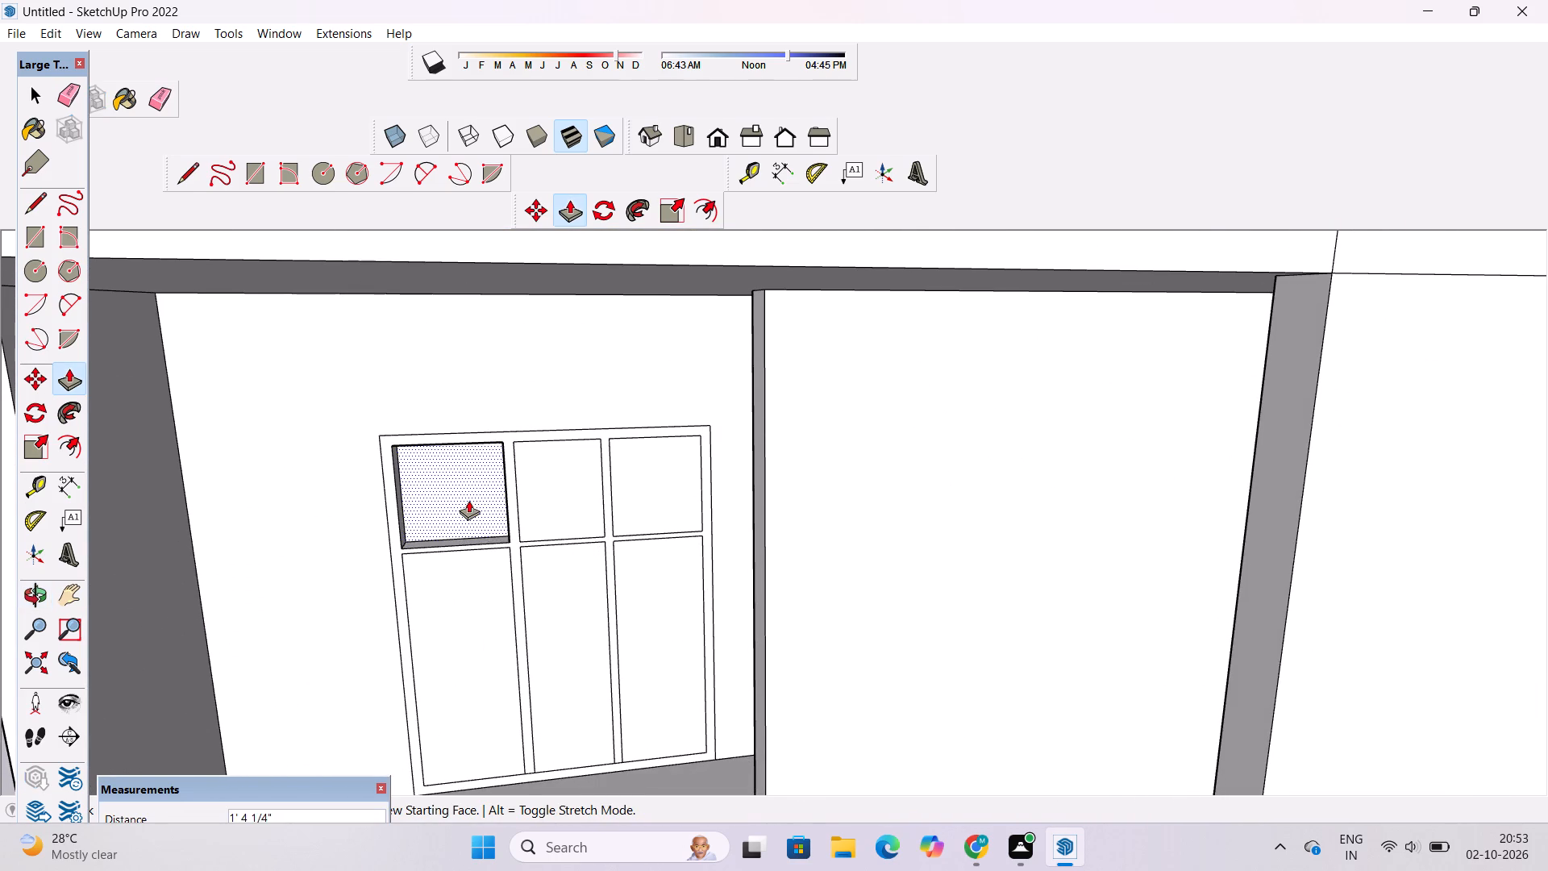
{"action": "type", "text": "1\""}
{"action": "key", "text": "Return"}
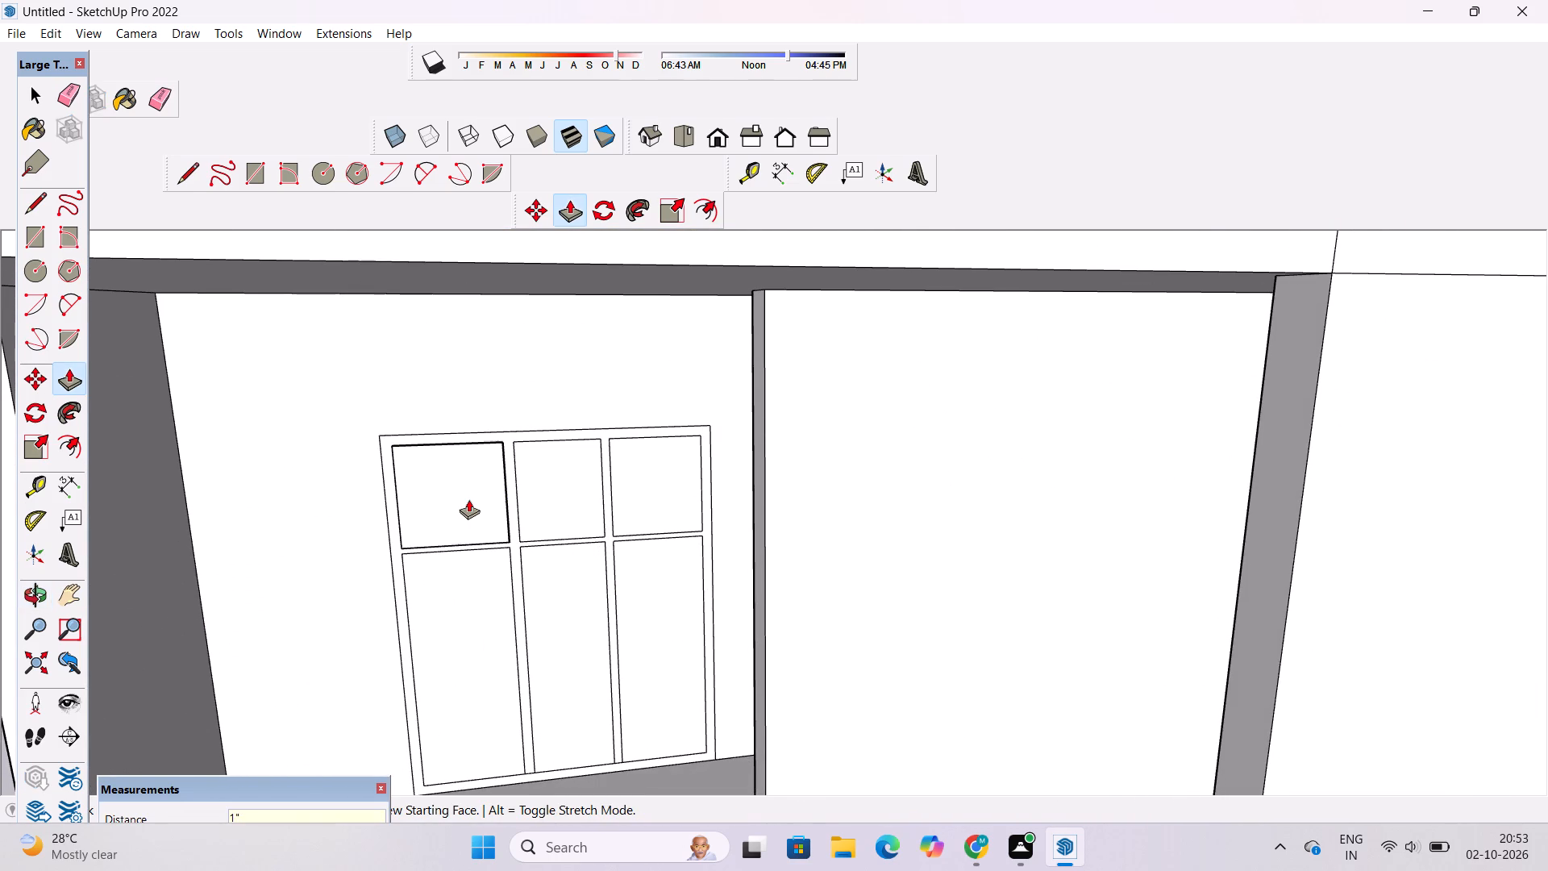
{"action": "left_click", "coordinate": [531, 484]}
{"action": "left_click", "coordinate": [469, 474]}
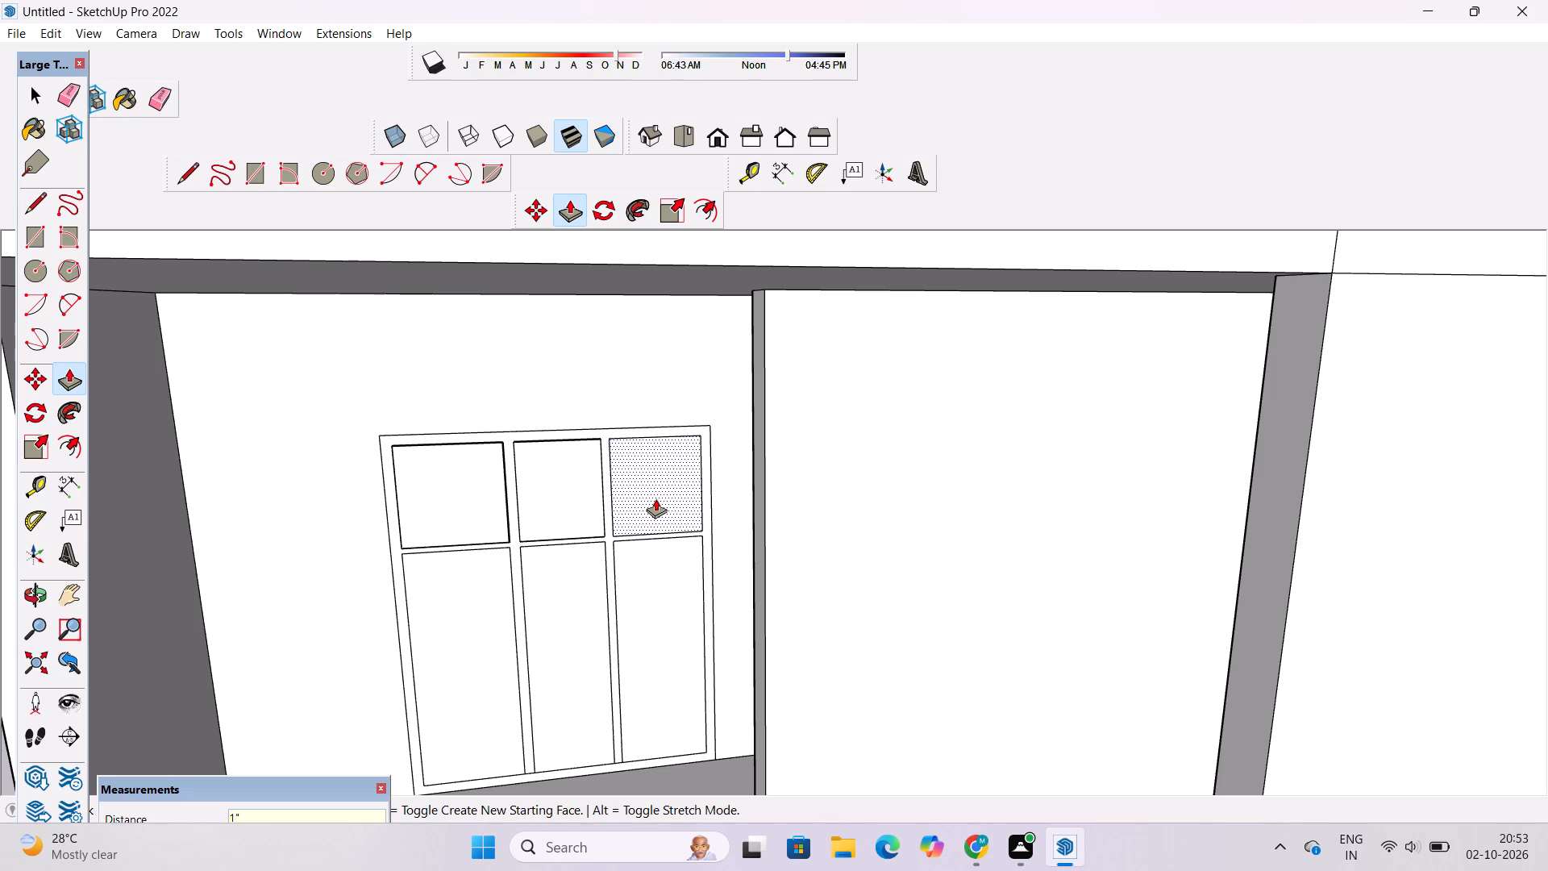
{"action": "left_click", "coordinate": [659, 498]}
{"action": "left_click", "coordinate": [565, 487]}
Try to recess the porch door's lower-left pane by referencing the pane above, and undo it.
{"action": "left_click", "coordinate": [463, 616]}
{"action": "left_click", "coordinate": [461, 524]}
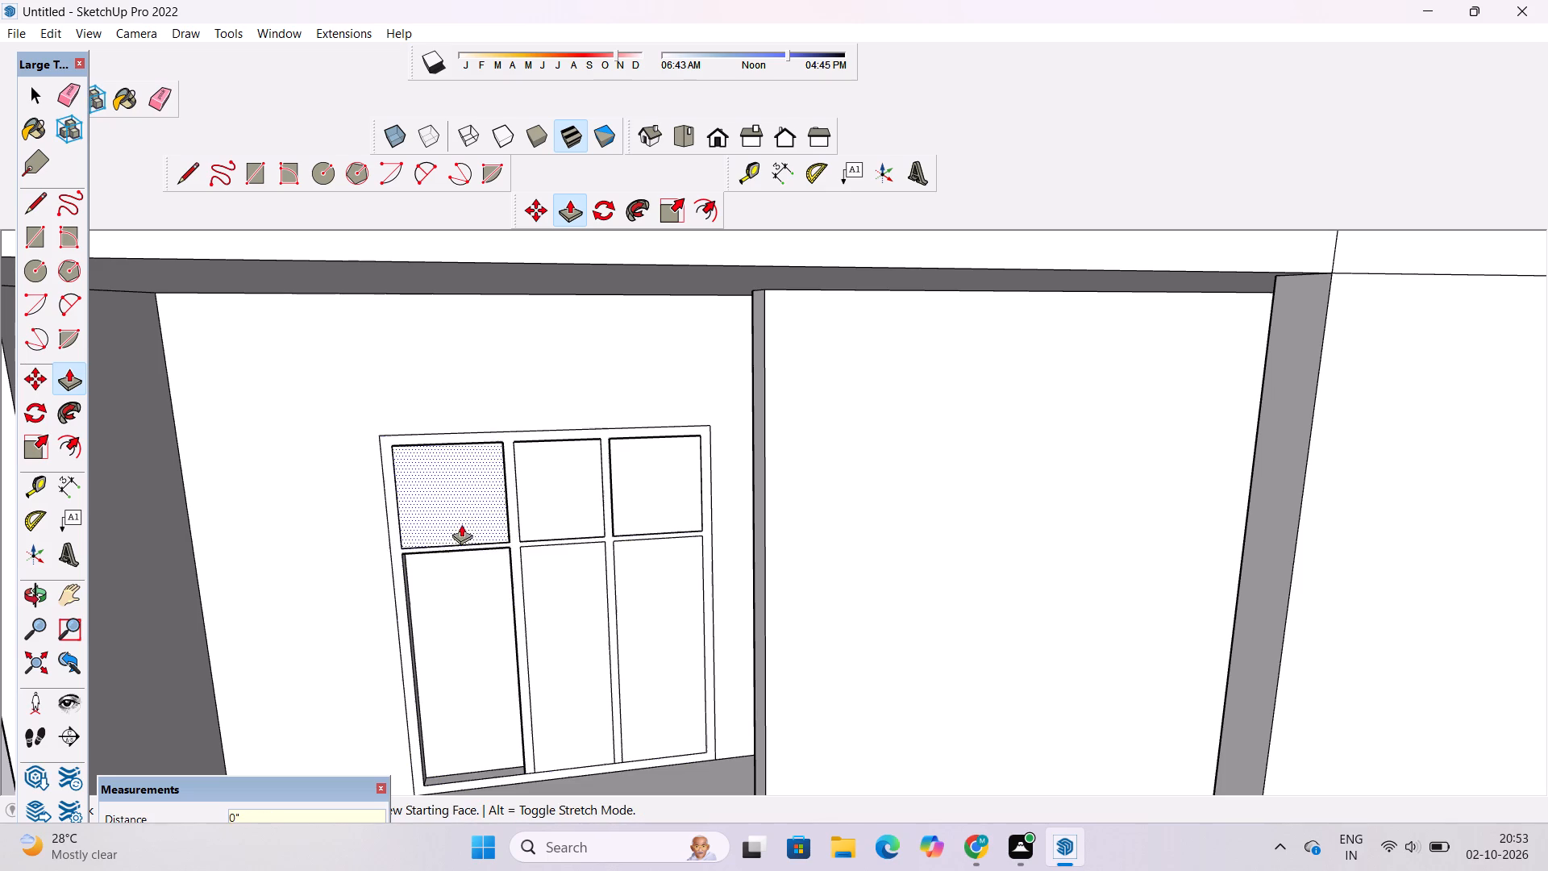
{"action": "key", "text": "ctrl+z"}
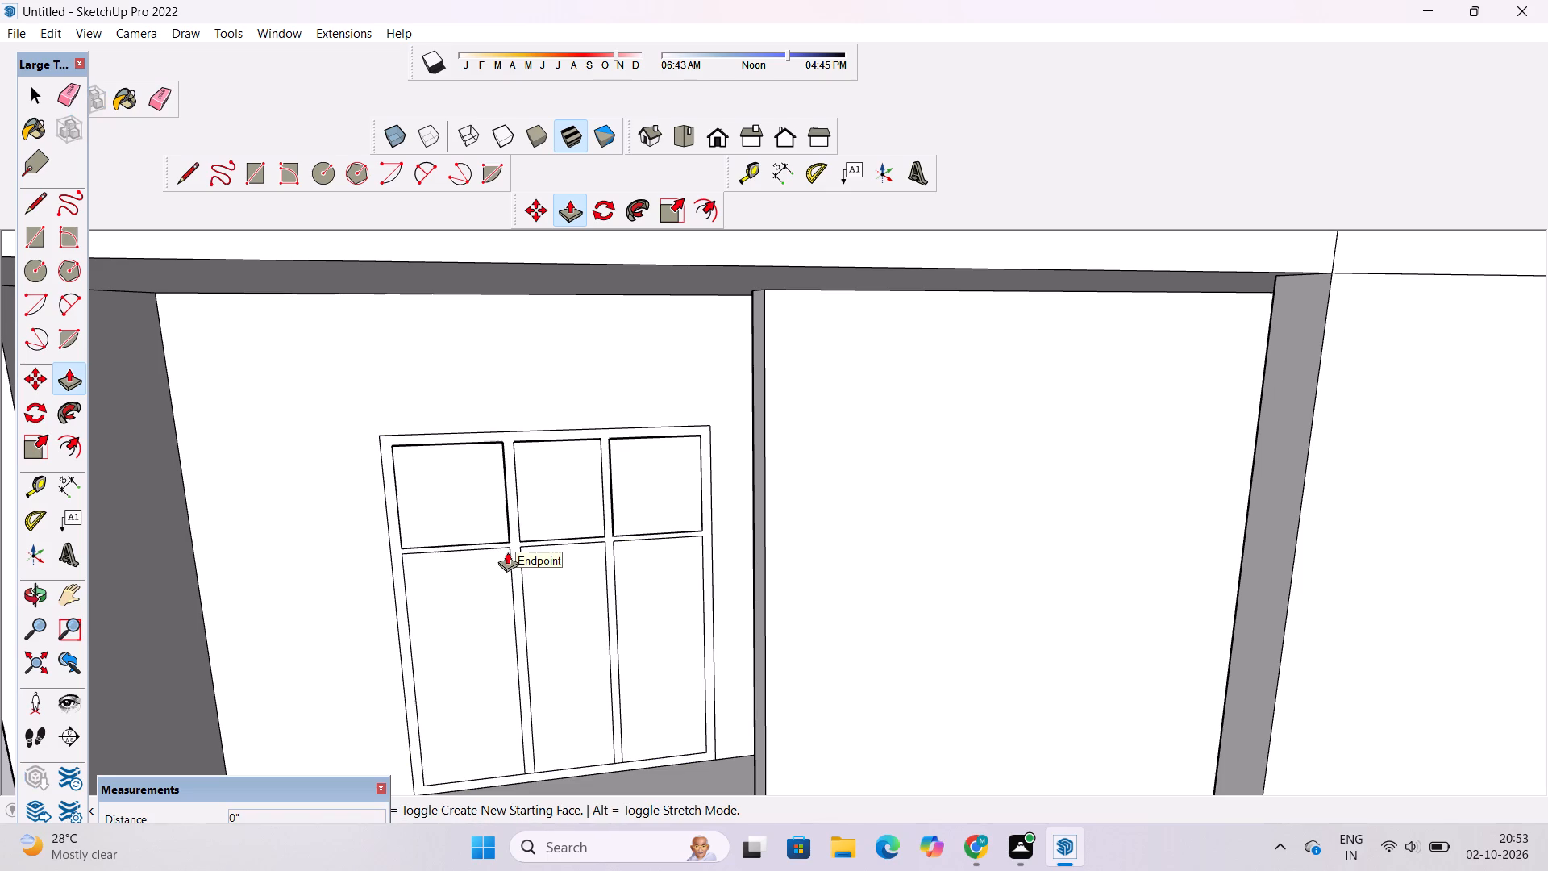
Recess the porch door's three lower panes with Push/Pull to match the 1" depth of the panes above.
{"action": "key", "text": "space"}
{"action": "left_click", "coordinate": [485, 577]}
{"action": "key", "text": "p"}
{"action": "left_click", "coordinate": [485, 577]}
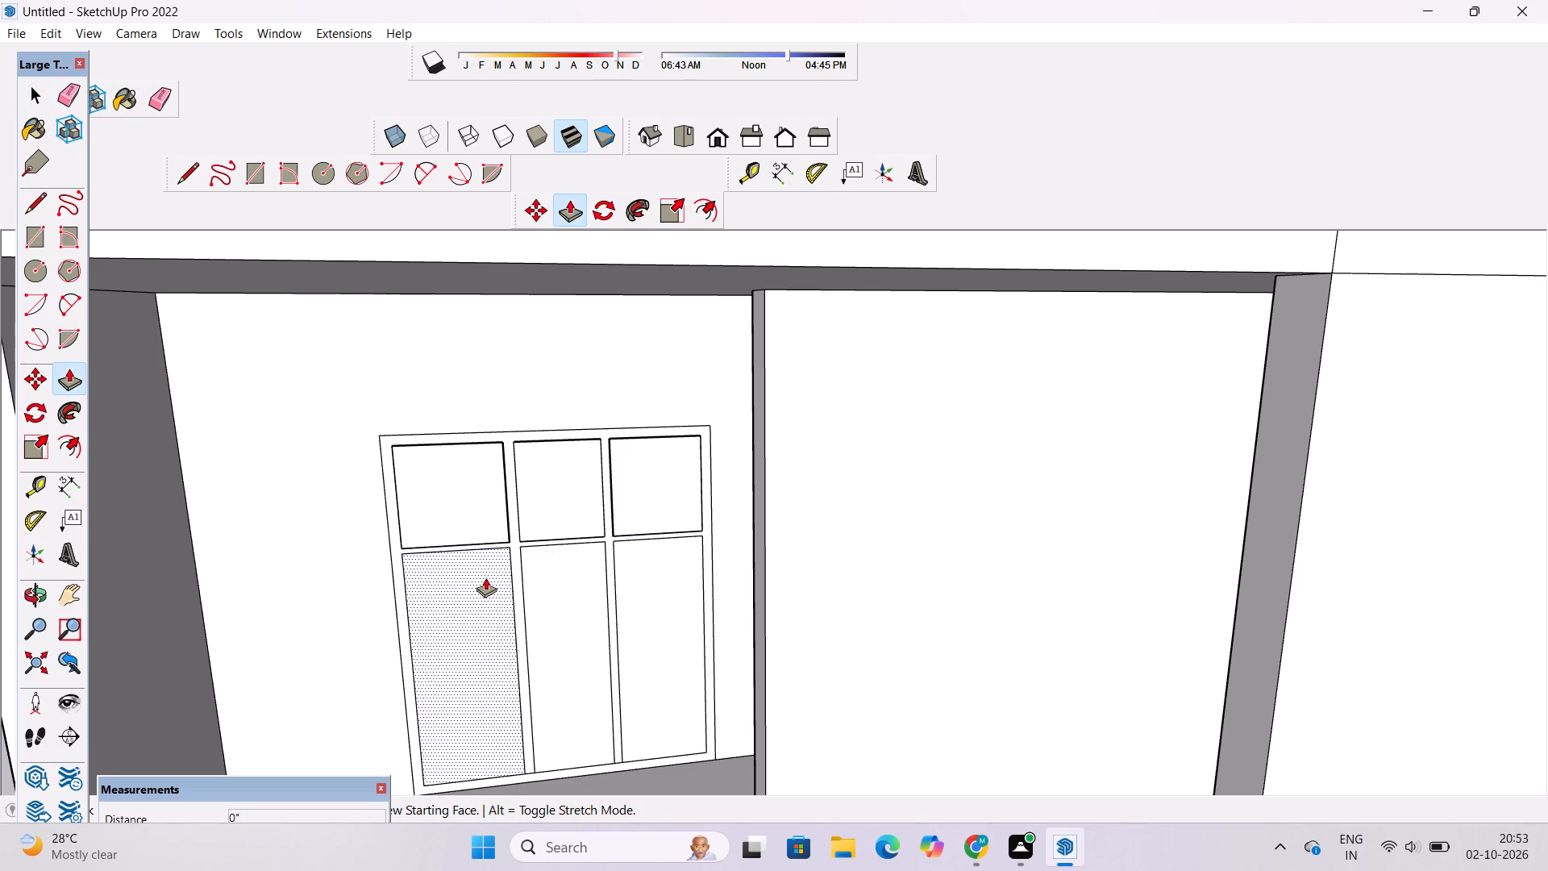
{"action": "left_click", "coordinate": [477, 491]}
{"action": "key", "text": "space"}
{"action": "left_click", "coordinate": [572, 608]}
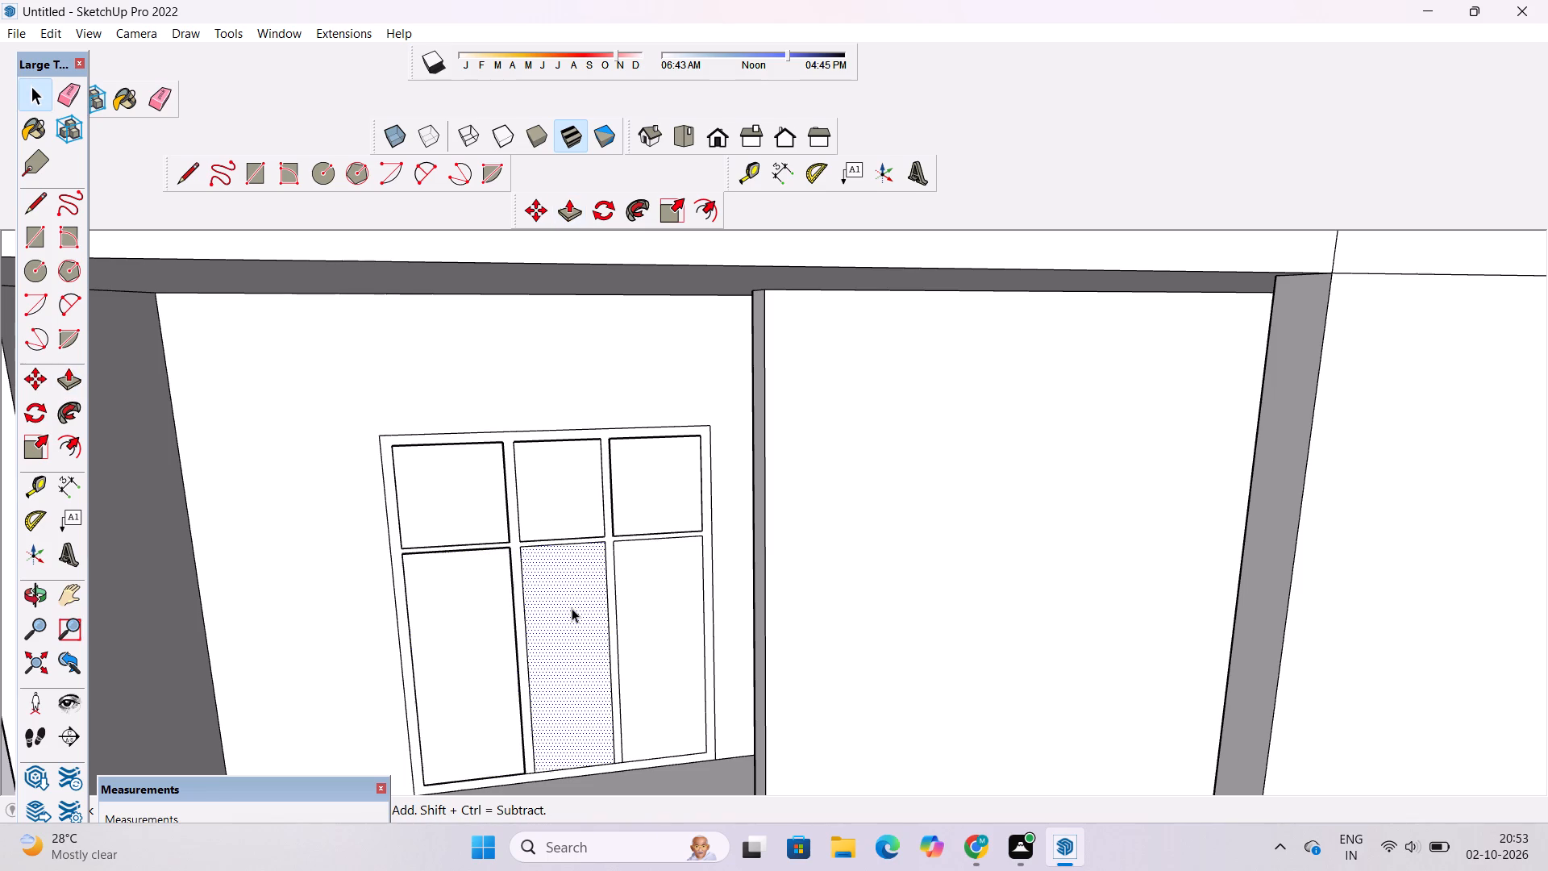
{"action": "key", "text": "p"}
{"action": "left_click", "coordinate": [572, 608]}
{"action": "left_click", "coordinate": [573, 485]}
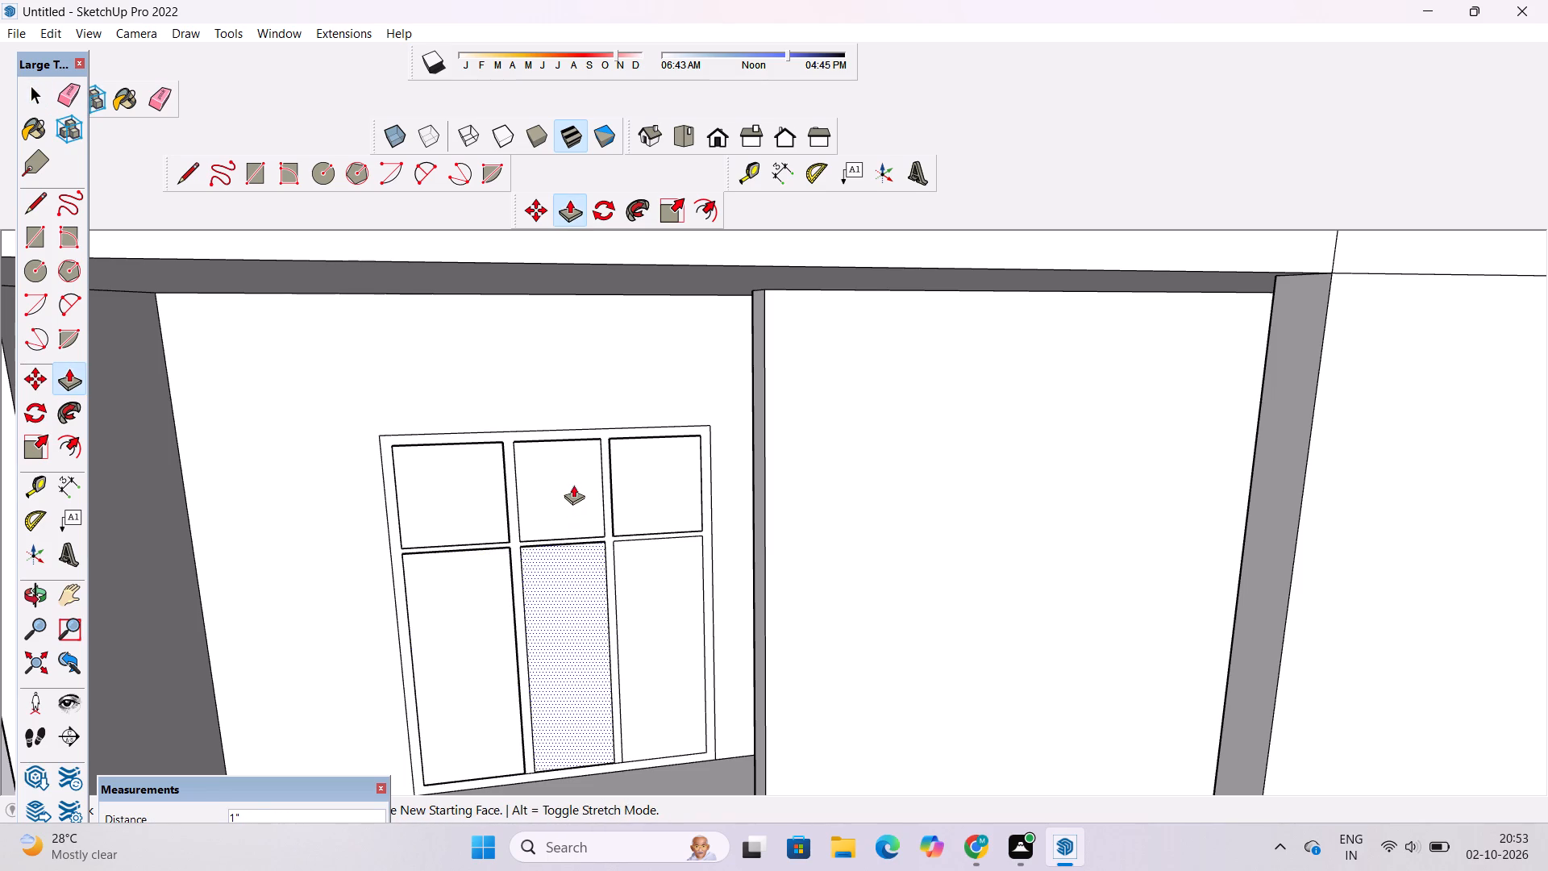
{"action": "key", "text": "space"}
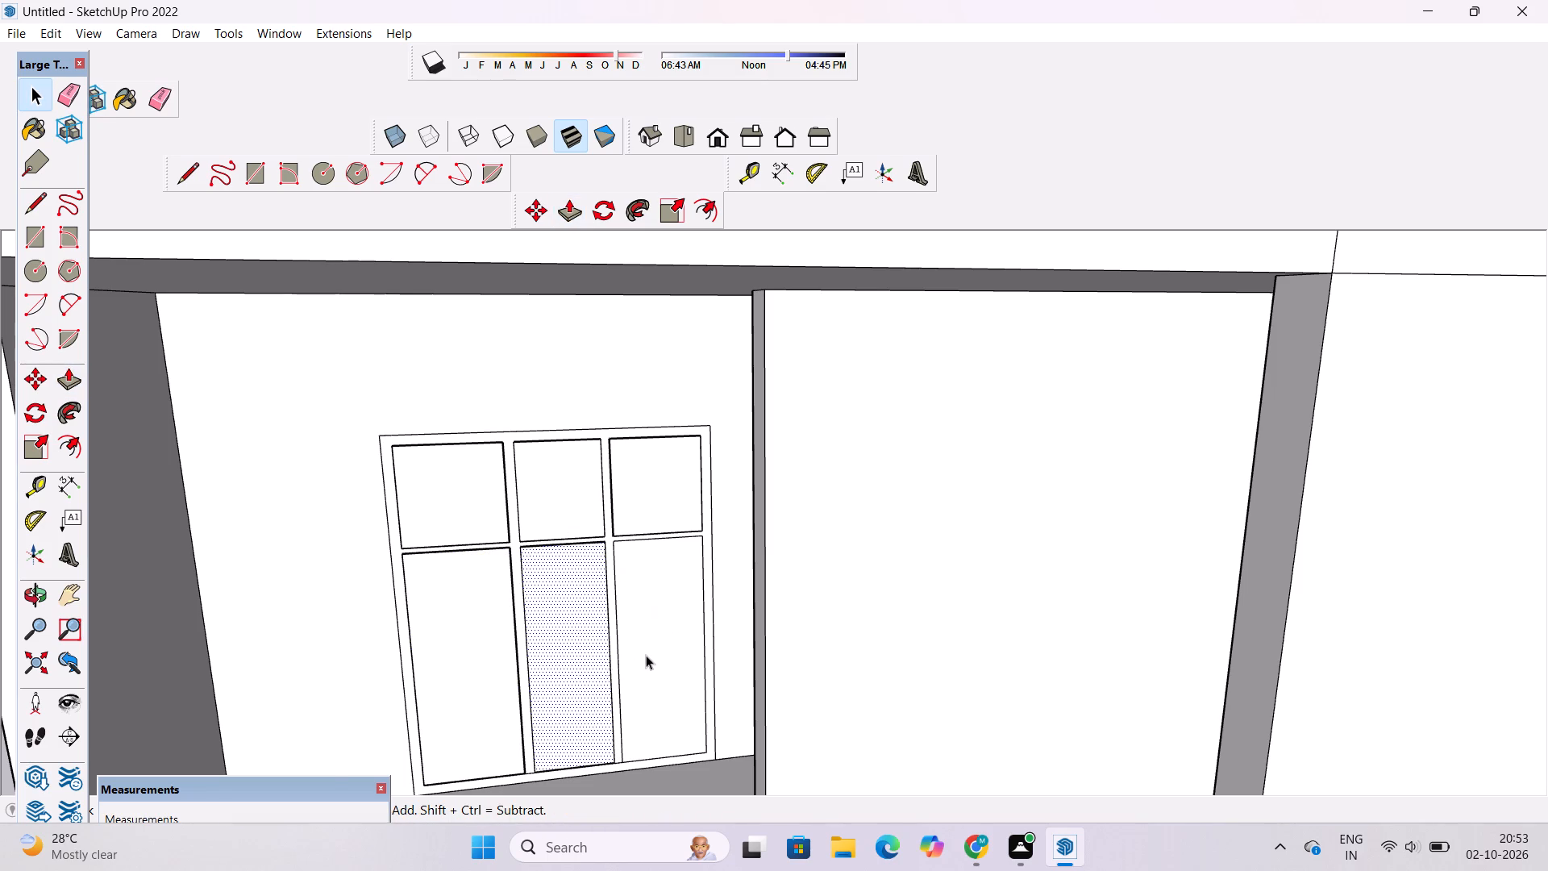
{"action": "scroll", "coordinate": [646, 655], "scroll_direction": "up", "scroll_amount": 3}
{"action": "left_click", "coordinate": [646, 655]}
{"action": "key", "text": "p"}
{"action": "left_click", "coordinate": [646, 655]}
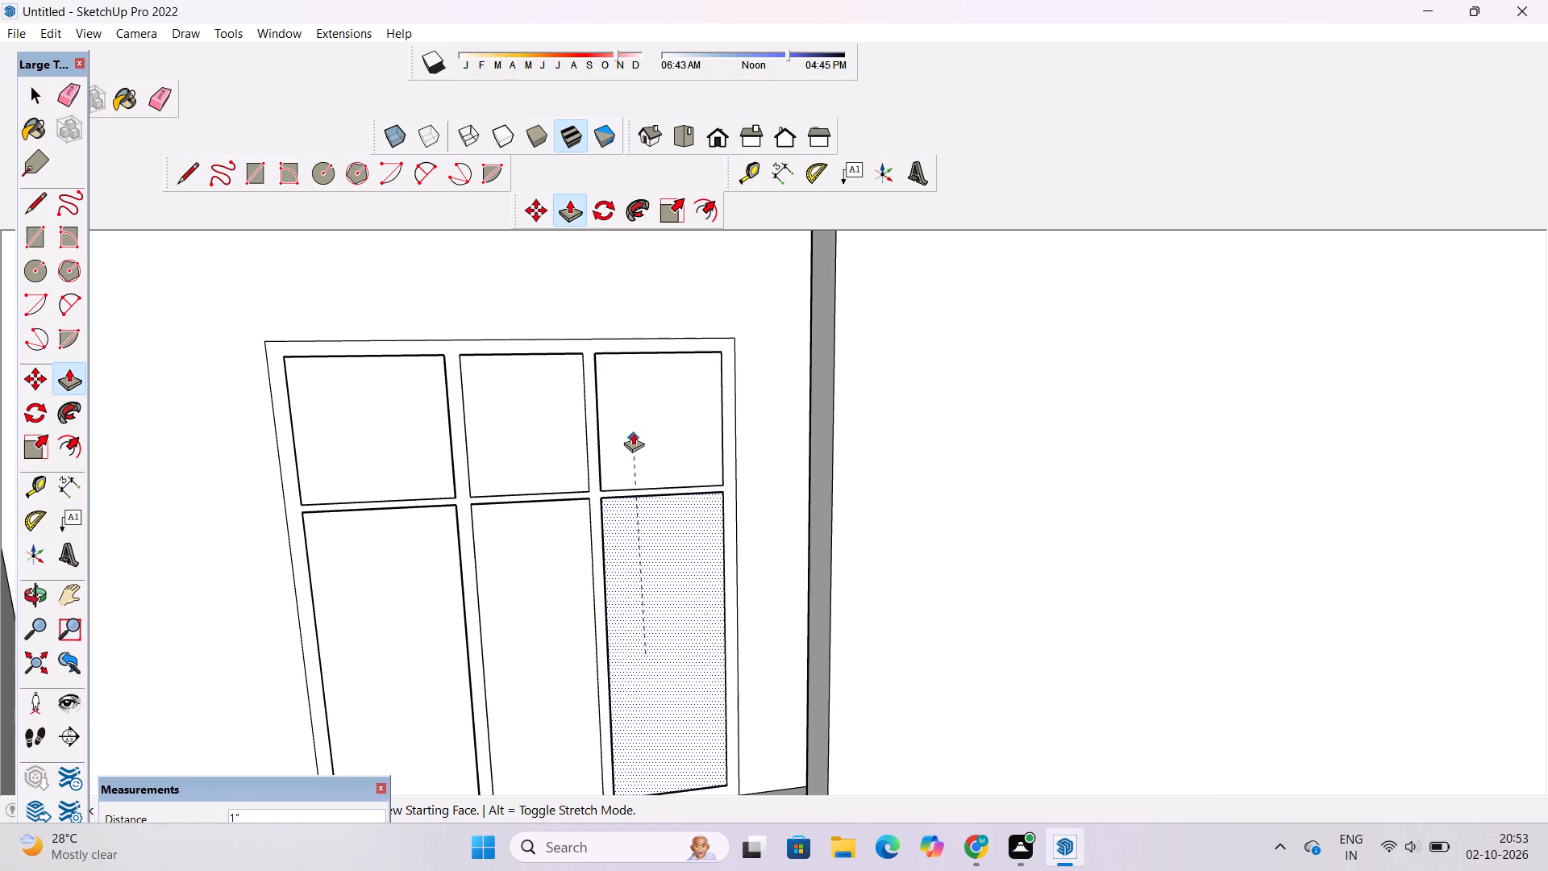
{"action": "left_click", "coordinate": [639, 419]}
Clear the selection and examine the whole building's front and side from several angles.
{"action": "key", "text": "space"}
{"action": "key", "text": "o"}
{"action": "scroll", "coordinate": [610, 575], "scroll_direction": "down", "scroll_amount": 7}
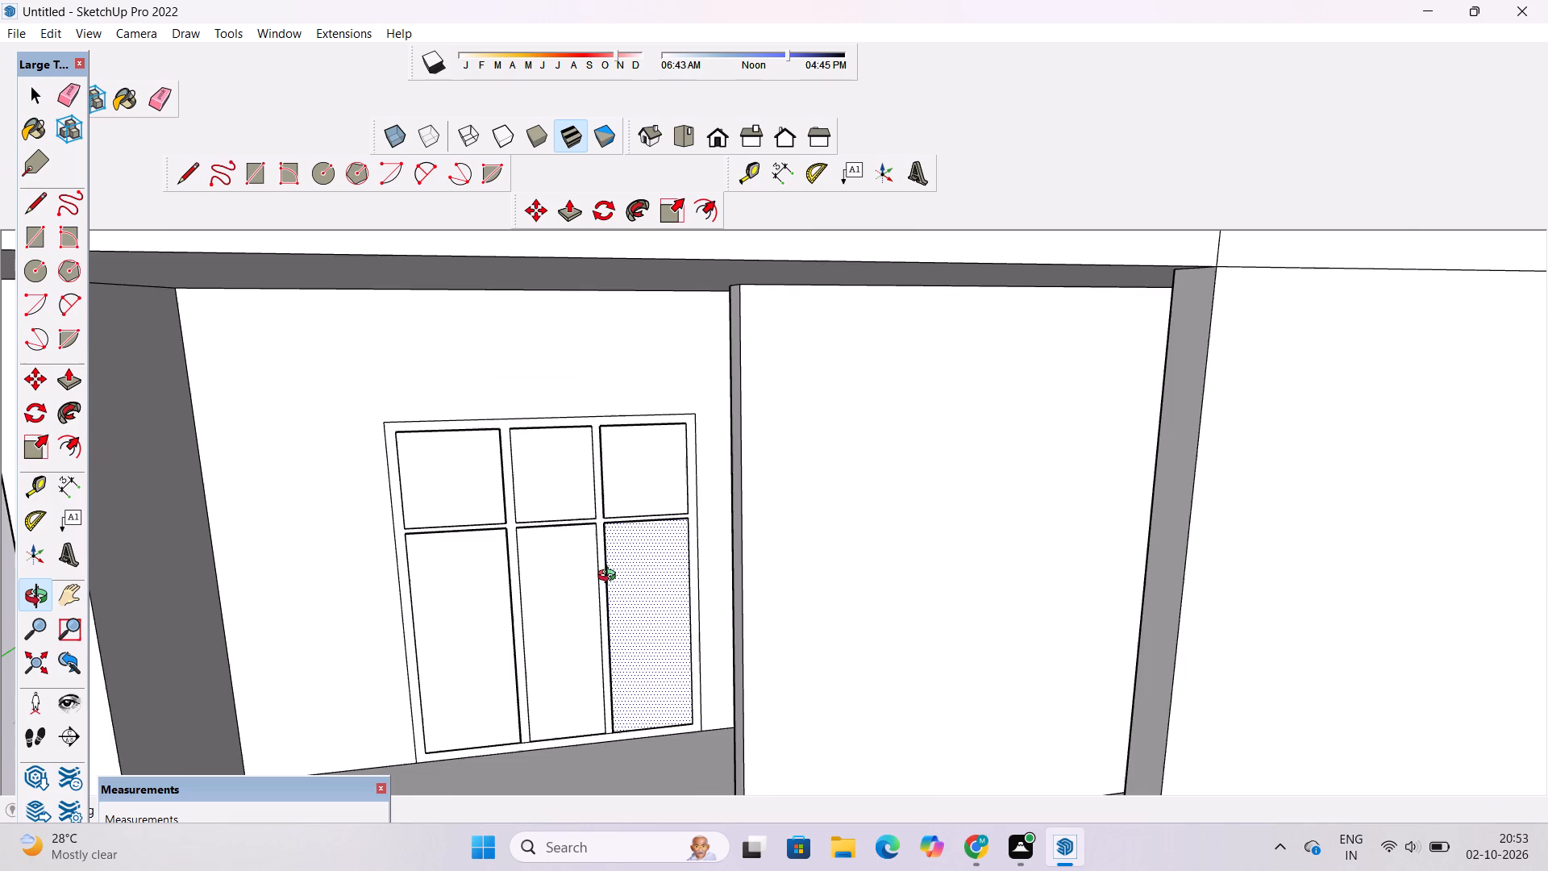
{"action": "scroll", "coordinate": [610, 577], "scroll_direction": "down", "scroll_amount": 8}
{"action": "left_click_drag", "start_coordinate": [405, 681], "coordinate": [598, 657]}
{"action": "left_click", "coordinate": [649, 640], "text": "shift"}
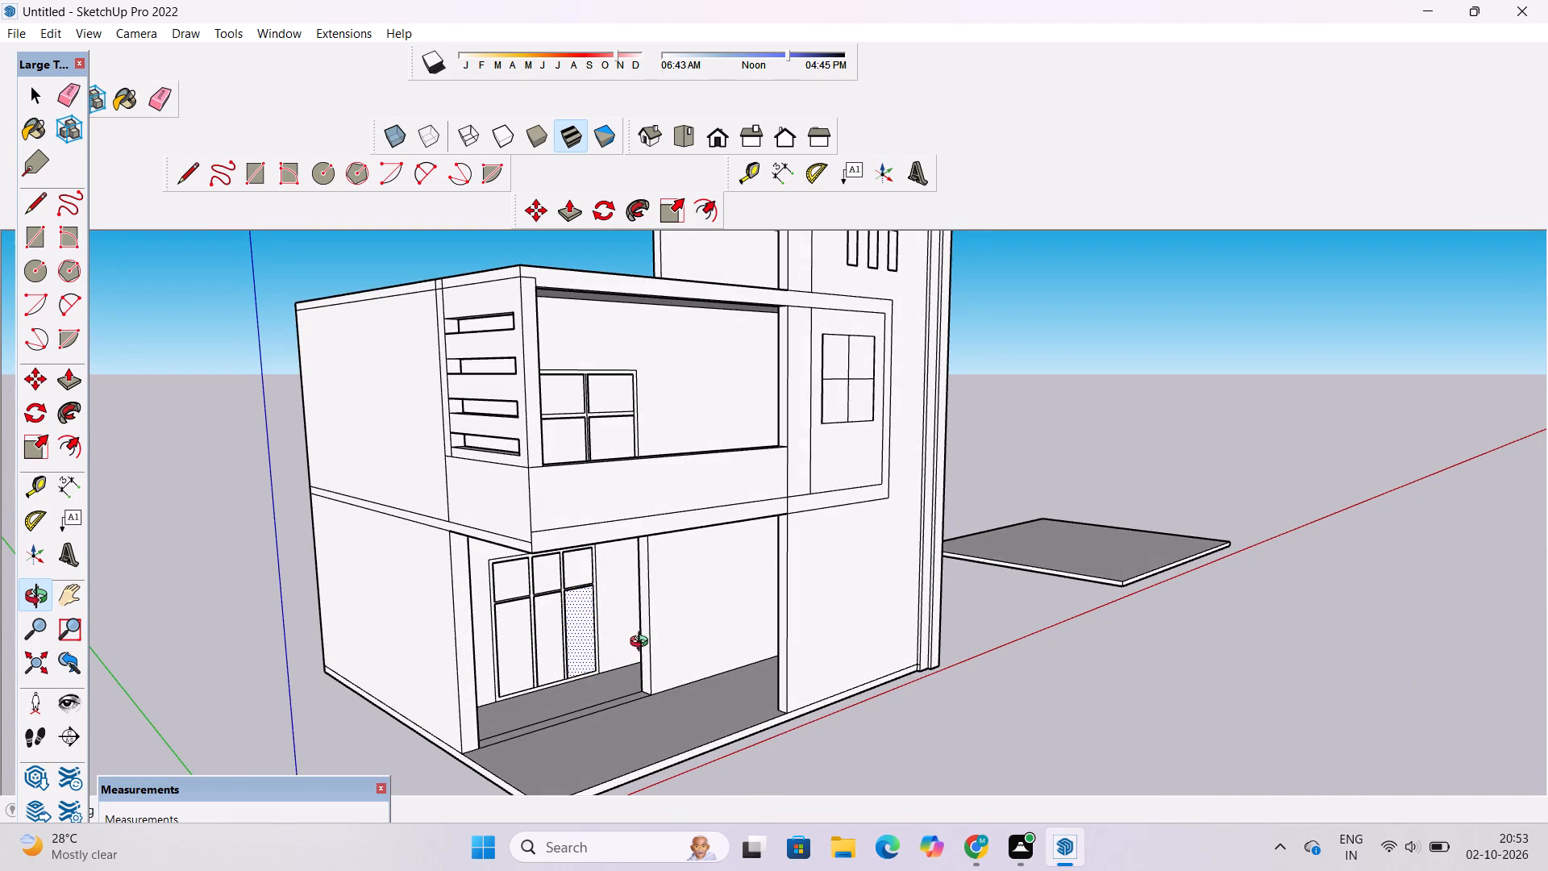
{"action": "key", "text": "space"}
{"action": "left_click", "coordinate": [962, 665]}
{"action": "key", "text": "o"}
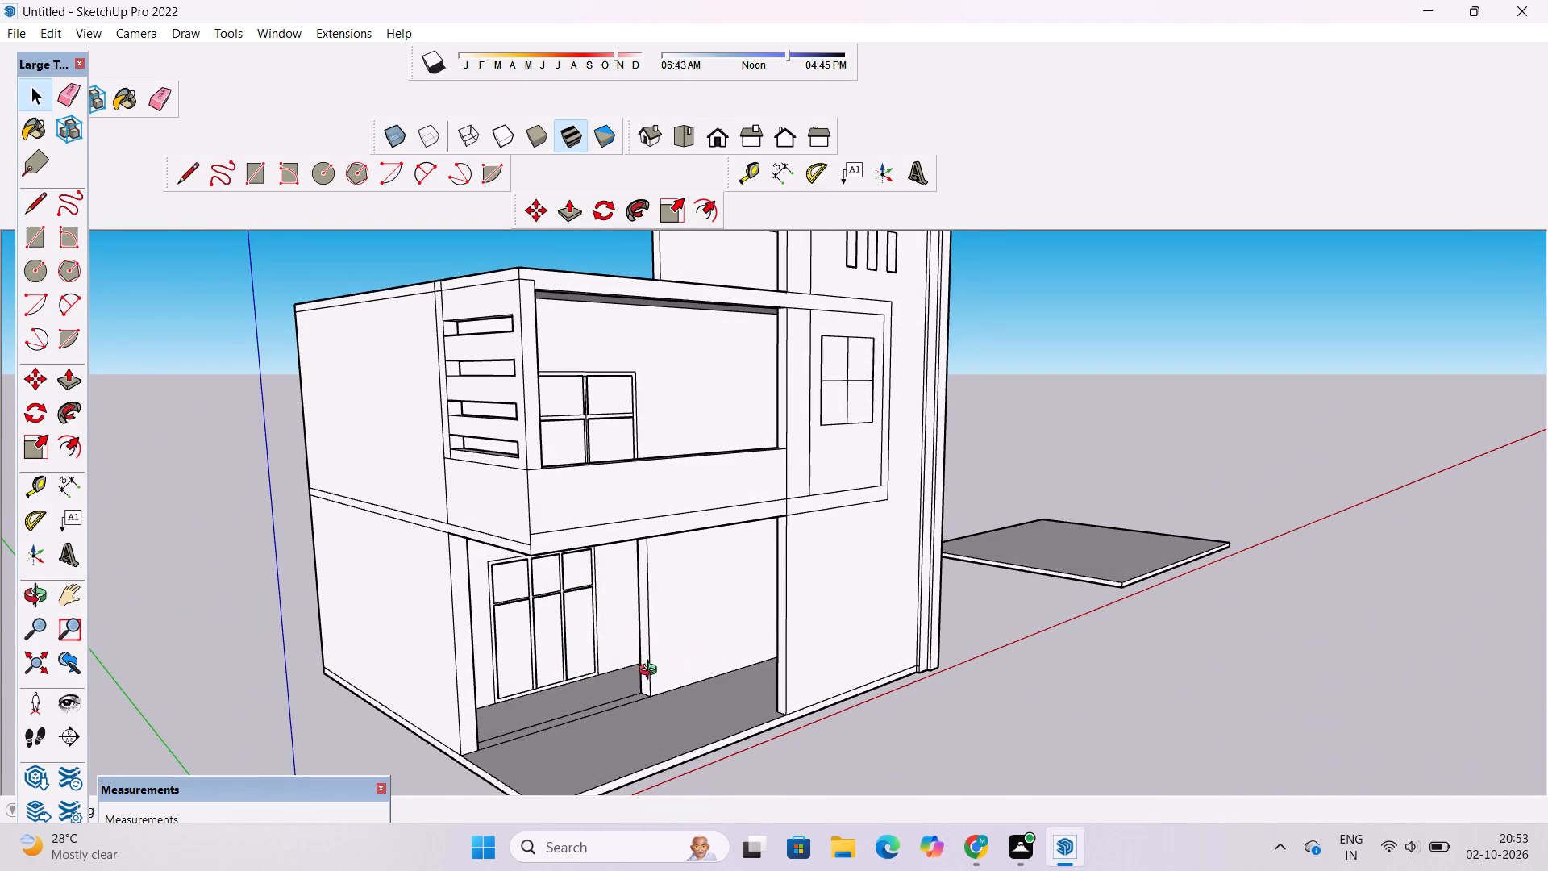
{"action": "scroll", "coordinate": [651, 672], "scroll_direction": "up", "scroll_amount": 2}
{"action": "left_click_drag", "start_coordinate": [659, 672], "coordinate": [649, 670]}
{"action": "scroll", "coordinate": [642, 665], "scroll_direction": "down", "scroll_amount": 8}
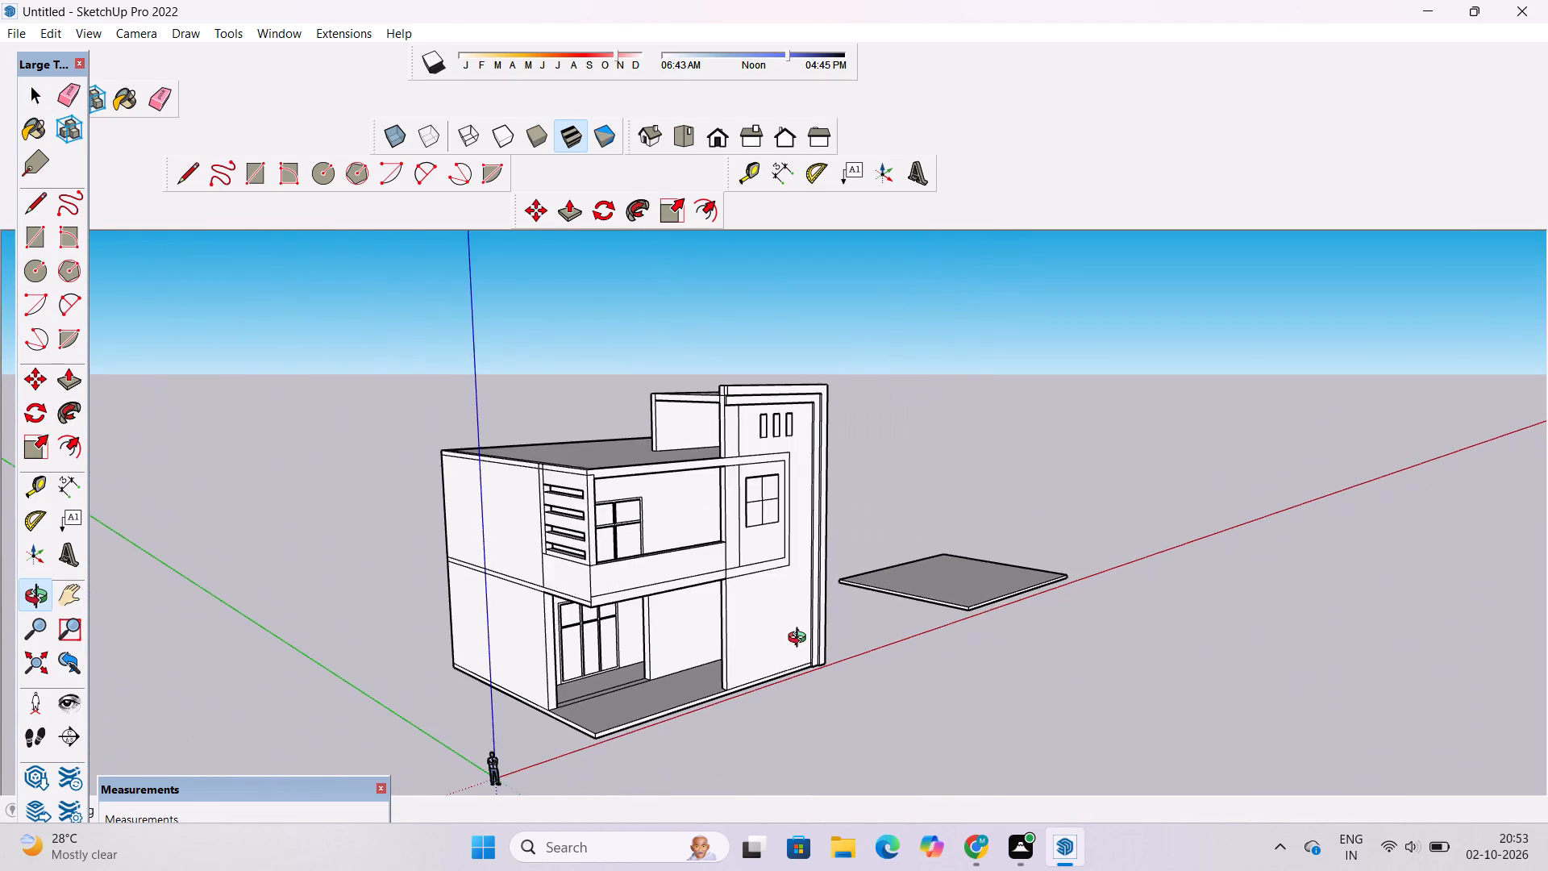
{"action": "left_click_drag", "start_coordinate": [801, 640], "coordinate": [654, 665]}
{"action": "scroll", "coordinate": [751, 628], "scroll_direction": "up", "scroll_amount": 2}
{"action": "left_click_drag", "start_coordinate": [801, 644], "coordinate": [724, 611]}
{"action": "left_click_drag", "start_coordinate": [756, 608], "coordinate": [664, 652]}
{"action": "left_click_drag", "start_coordinate": [768, 664], "coordinate": [719, 590]}
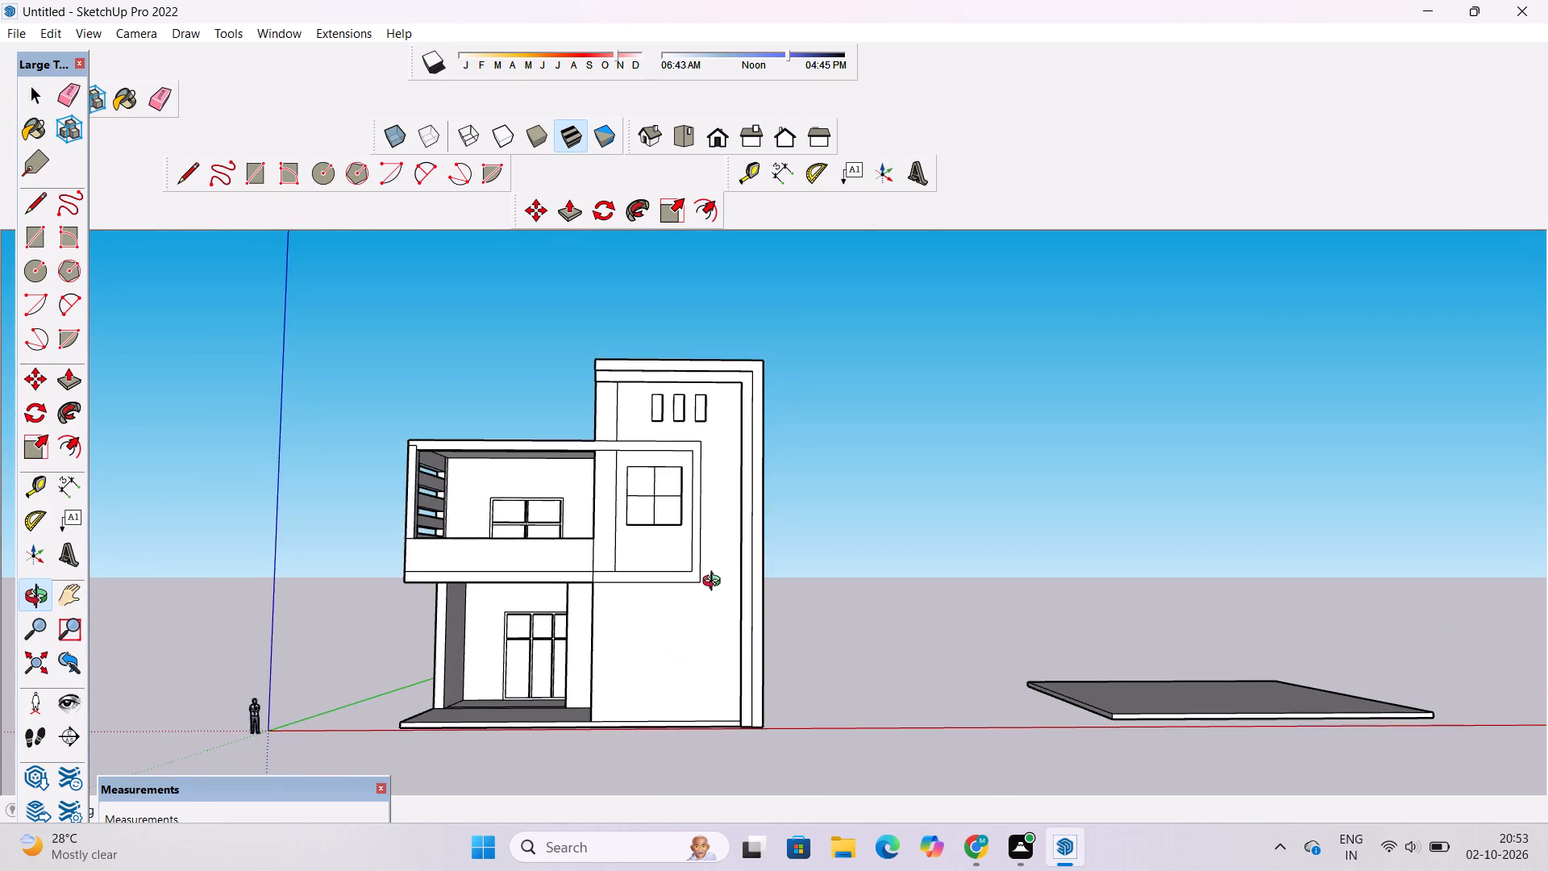
Draw a rectangle about 8' 7" wide on the tower's ground-floor wall, from the upper frame's lower edge to the base.
{"action": "scroll", "coordinate": [619, 681], "scroll_direction": "up", "scroll_amount": 4}
{"action": "left_click_drag", "start_coordinate": [660, 698], "coordinate": [659, 658]}
{"action": "left_click_drag", "start_coordinate": [660, 675], "coordinate": [706, 678]}
{"action": "left_click_drag", "start_coordinate": [709, 677], "coordinate": [710, 645]}
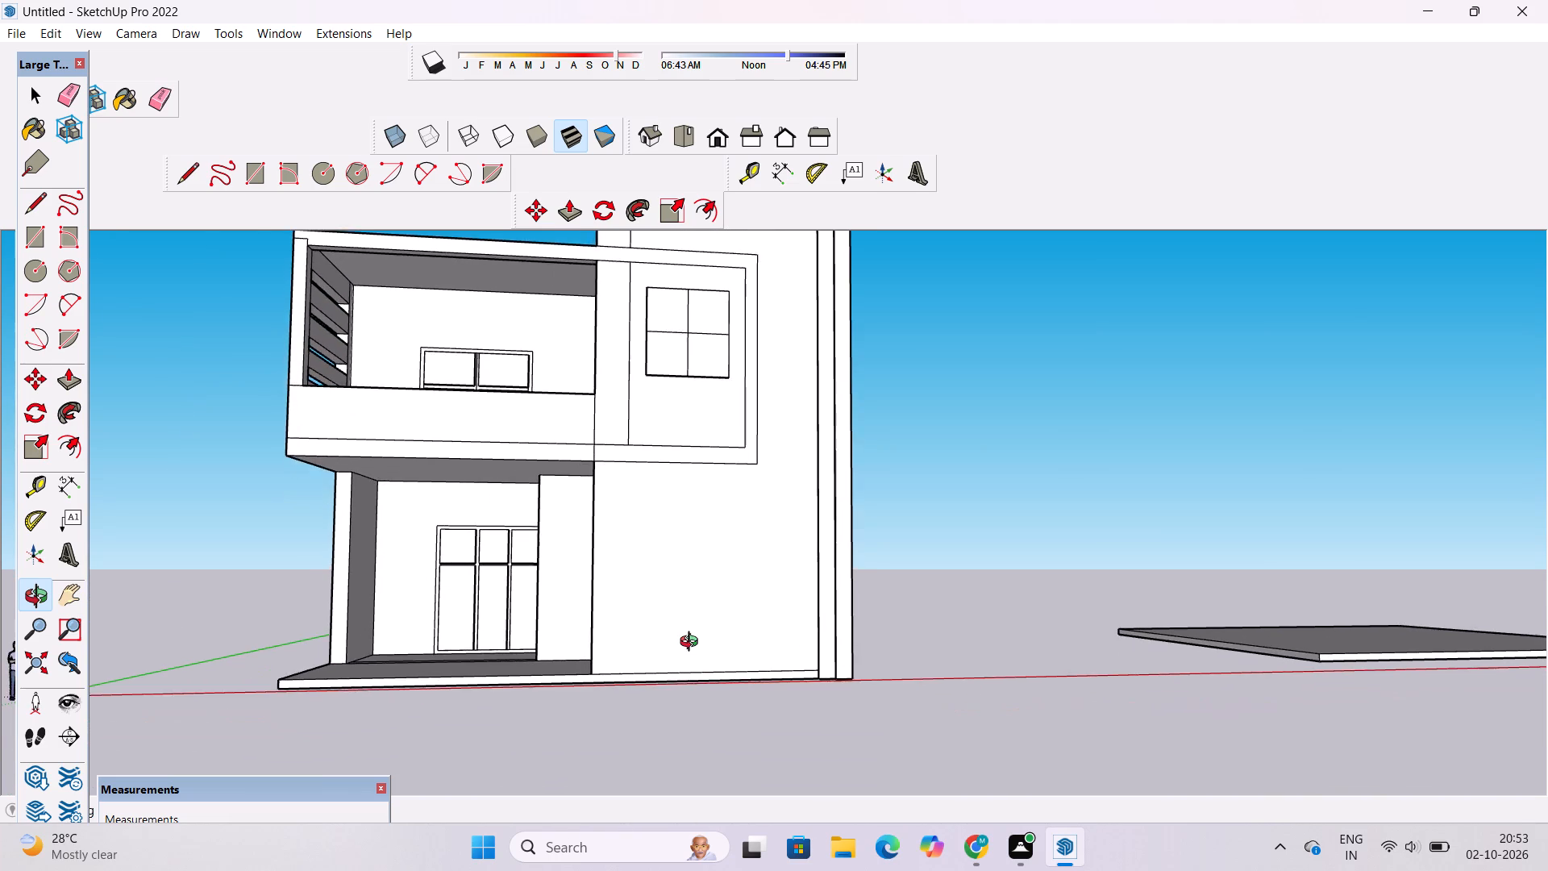
{"action": "scroll", "coordinate": [693, 644], "scroll_direction": "up", "scroll_amount": 1}
{"action": "left_click_drag", "start_coordinate": [692, 646], "coordinate": [695, 681]}
{"action": "left_click_drag", "start_coordinate": [659, 665], "coordinate": [673, 679]}
{"action": "left_click", "coordinate": [676, 679], "text": "shift"}
{"action": "left_click_drag", "start_coordinate": [676, 681], "coordinate": [687, 698], "text": "shift"}
{"action": "left_click_drag", "start_coordinate": [687, 698], "coordinate": [676, 689]}
{"action": "key", "text": "r"}
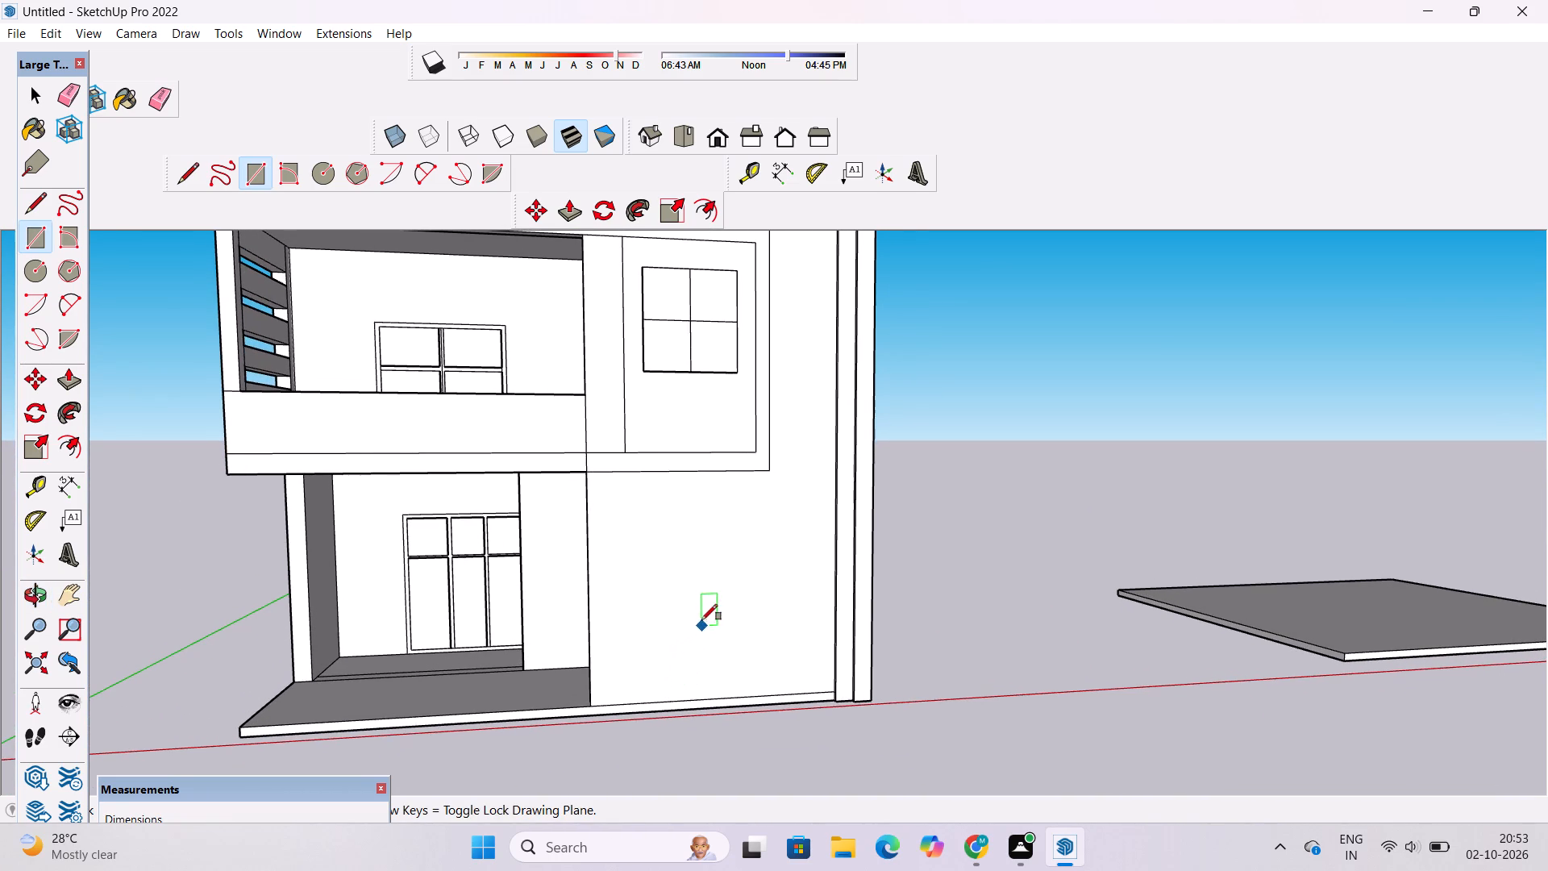
{"action": "scroll", "coordinate": [701, 619], "scroll_direction": "up", "scroll_amount": 2}
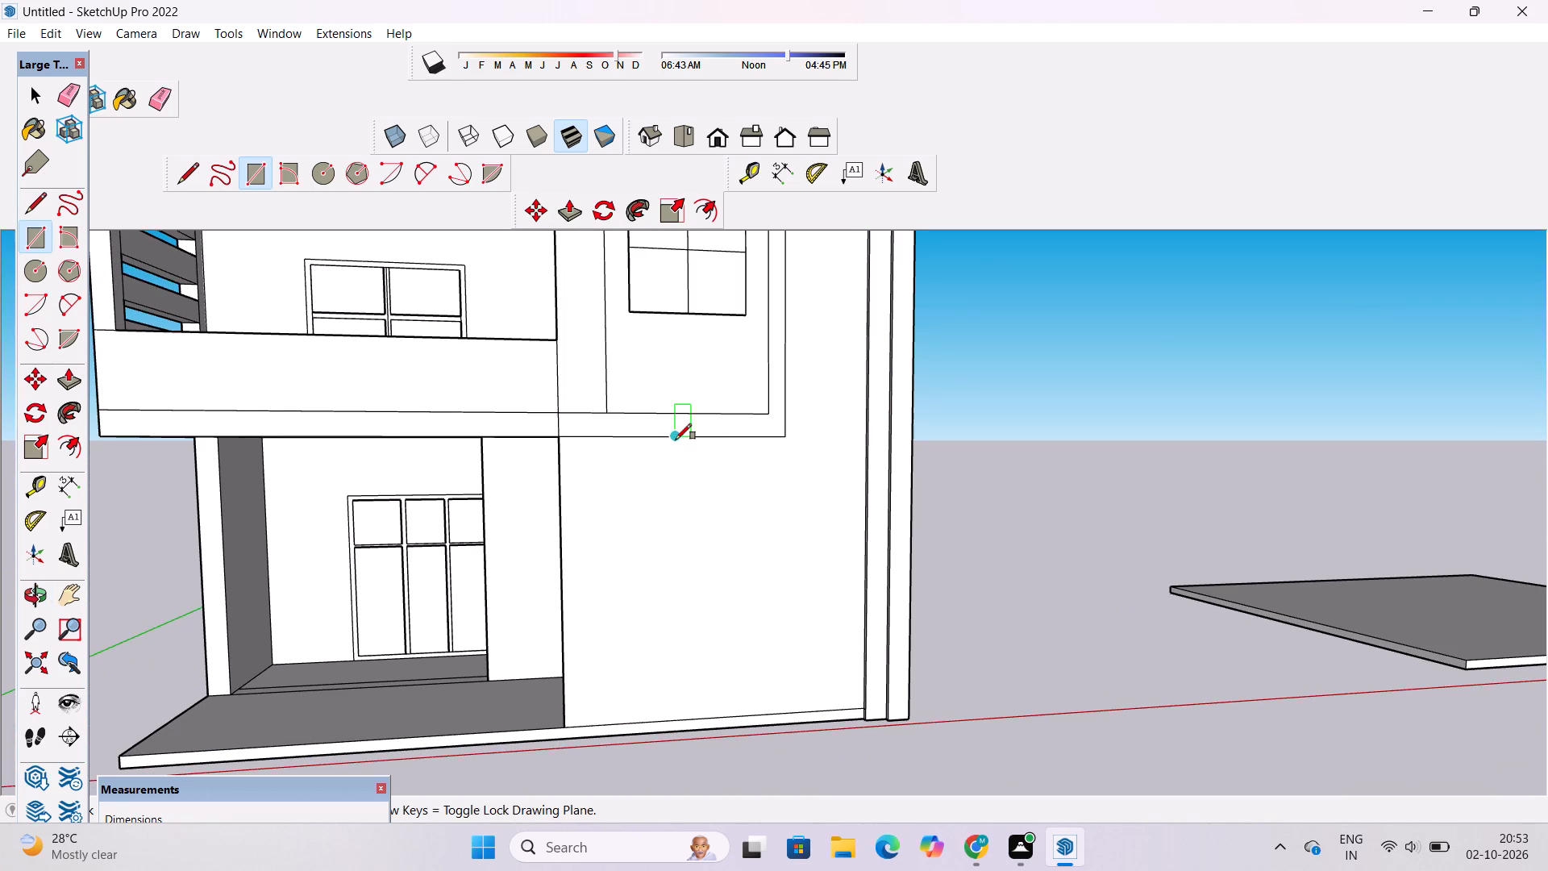
{"action": "left_click", "coordinate": [676, 437]}
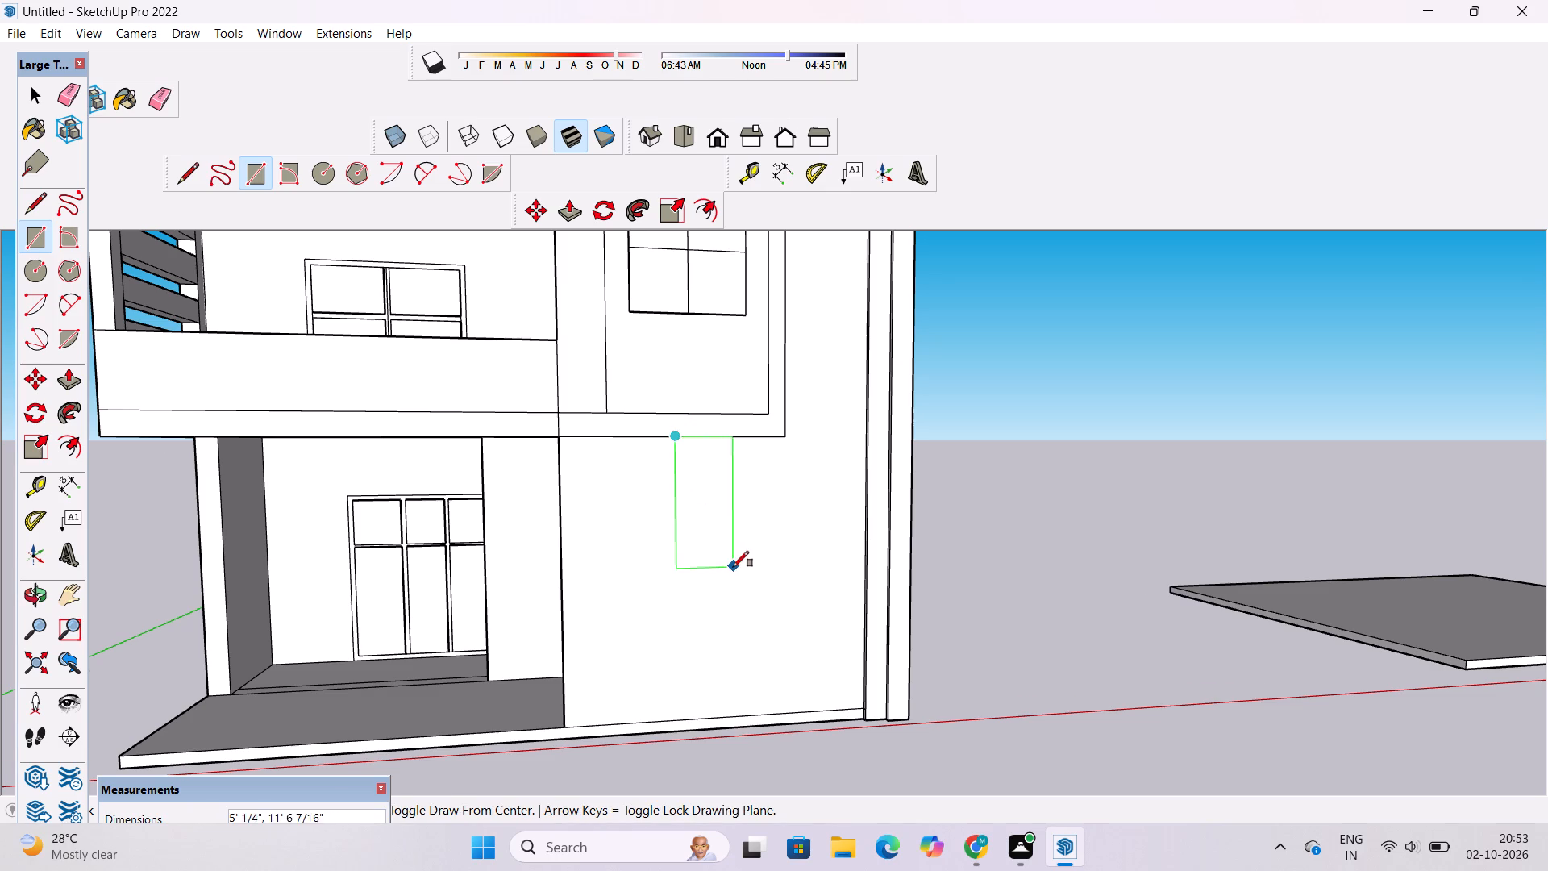
{"action": "scroll", "coordinate": [733, 567], "scroll_direction": "down", "scroll_amount": 5}
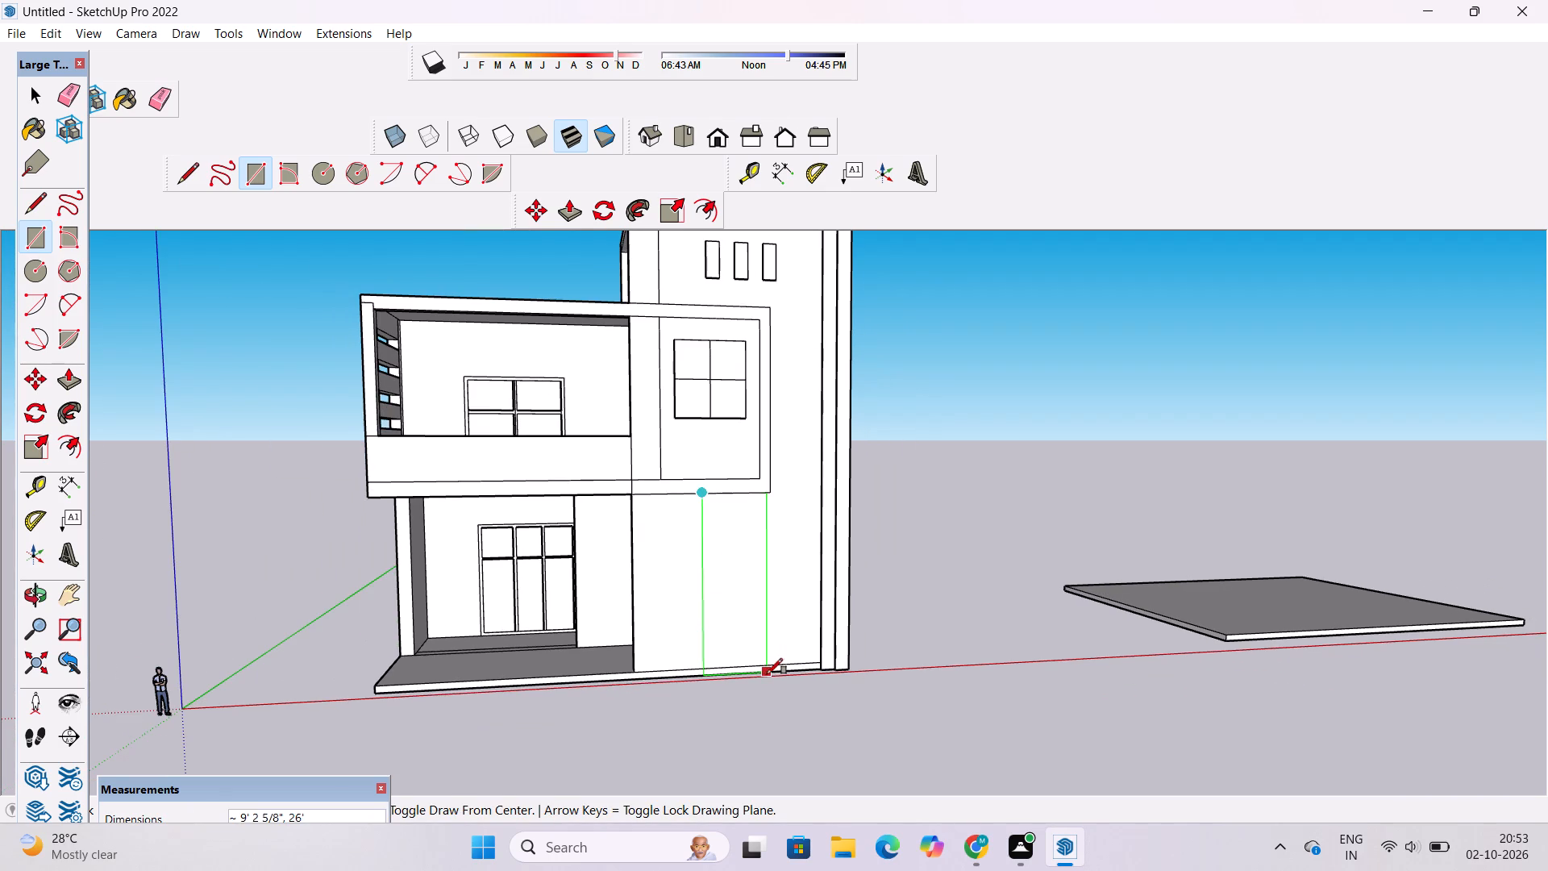
{"action": "scroll", "coordinate": [766, 674], "scroll_direction": "up", "scroll_amount": 8}
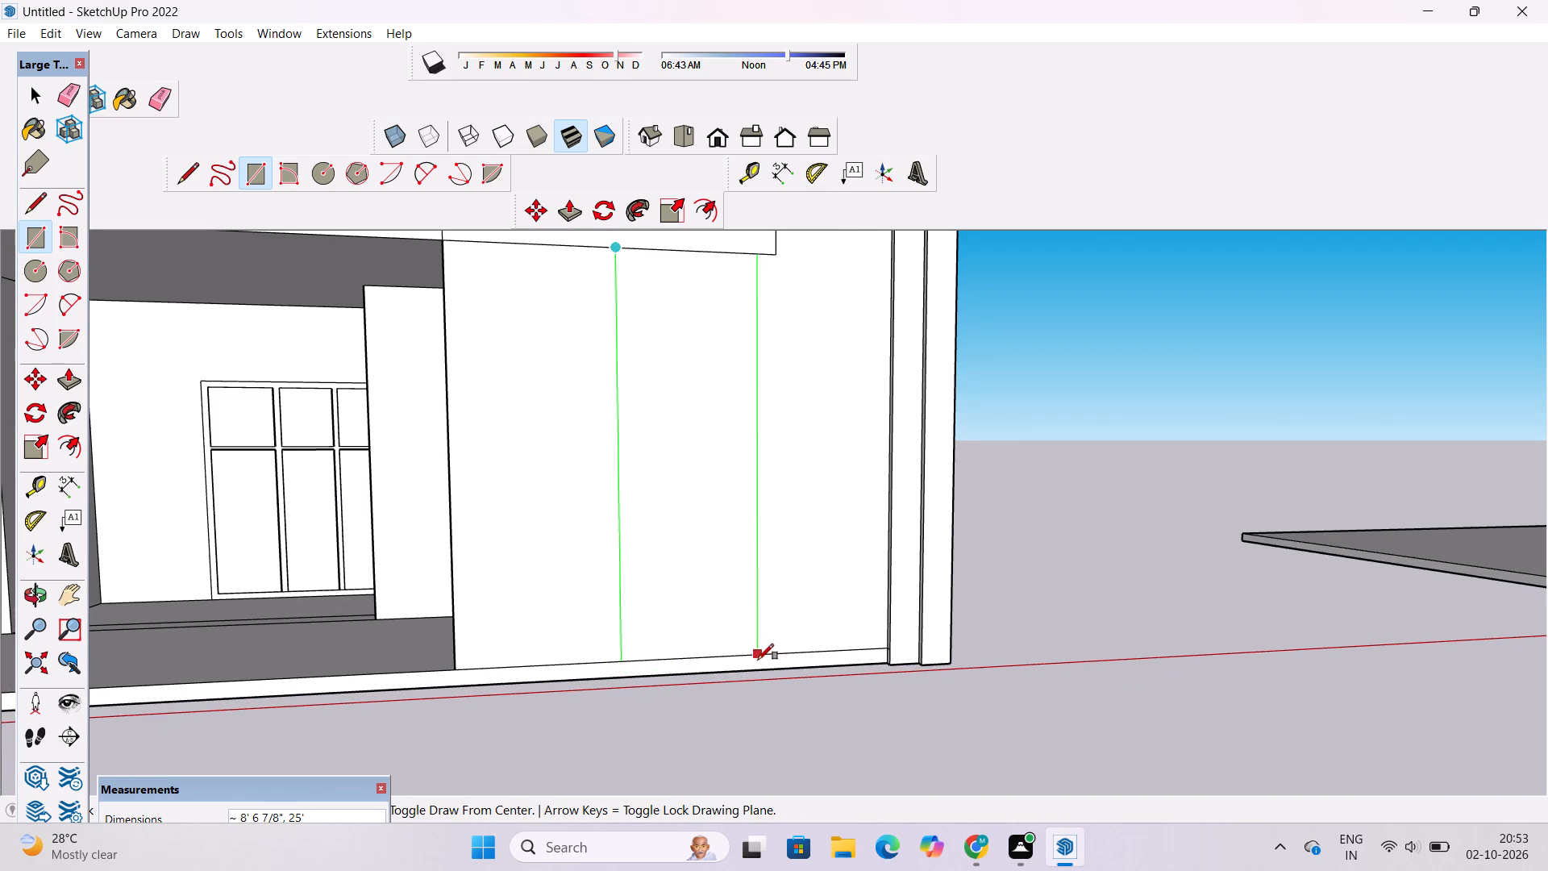
{"action": "left_click", "coordinate": [758, 667]}
{"action": "key", "text": "space"}
Erase the base line segments inside the new rectangular strip and between the strip and the tower's stepped corner.
{"action": "type", "text": "e"}
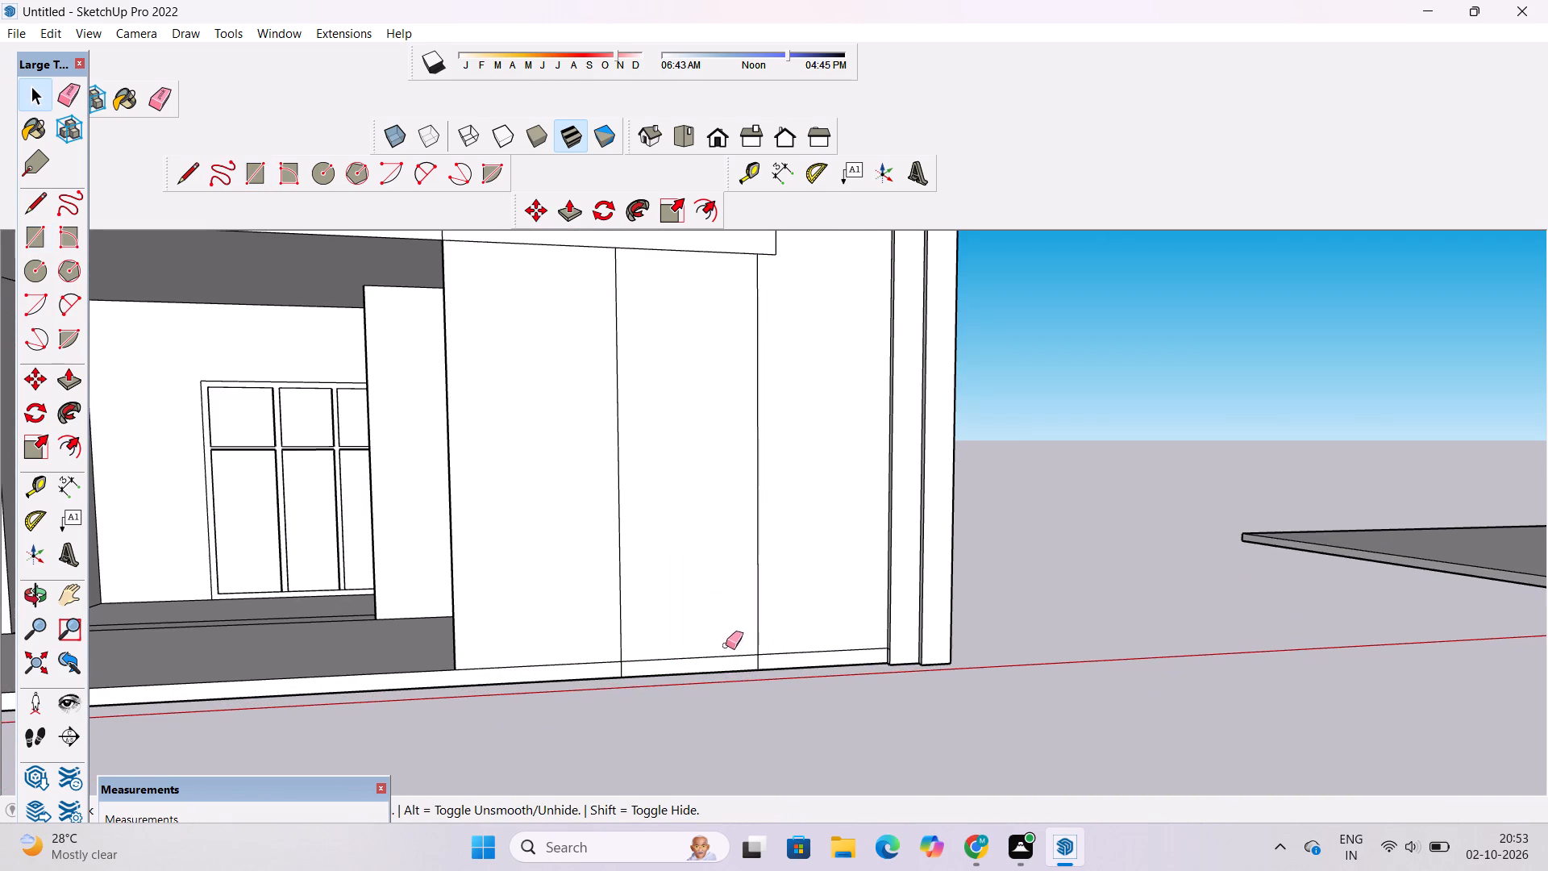
{"action": "left_click_drag", "start_coordinate": [726, 645], "coordinate": [728, 657]}
{"action": "scroll", "coordinate": [728, 662], "scroll_direction": "down", "scroll_amount": 9}
{"action": "scroll", "coordinate": [797, 591], "scroll_direction": "up", "scroll_amount": 1}
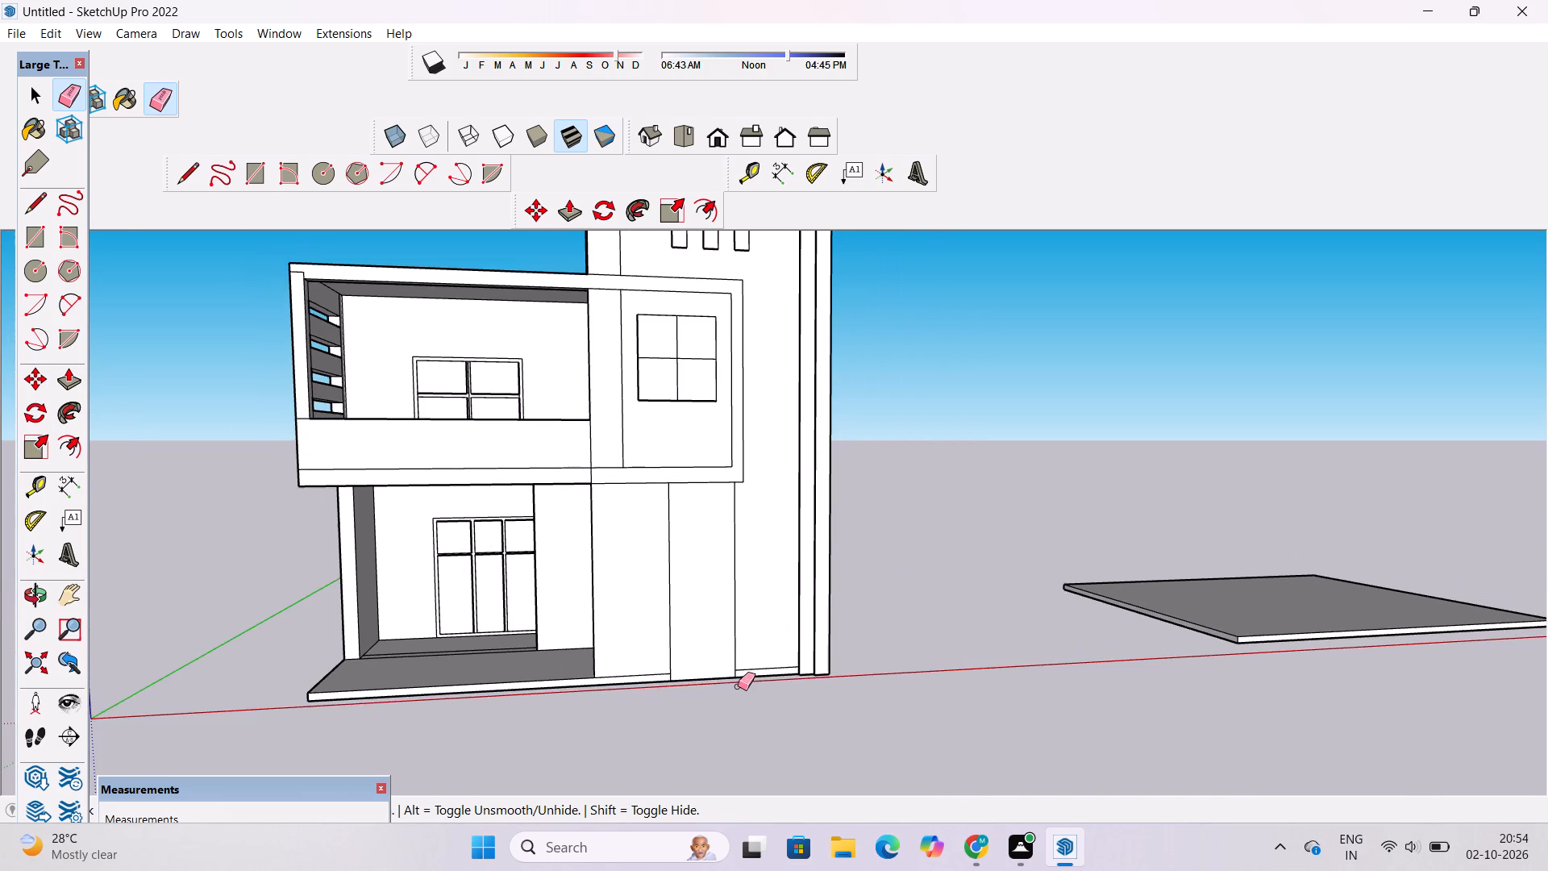
{"action": "scroll", "coordinate": [738, 686], "scroll_direction": "up", "scroll_amount": 4}
{"action": "left_click_drag", "start_coordinate": [768, 634], "coordinate": [781, 659]}
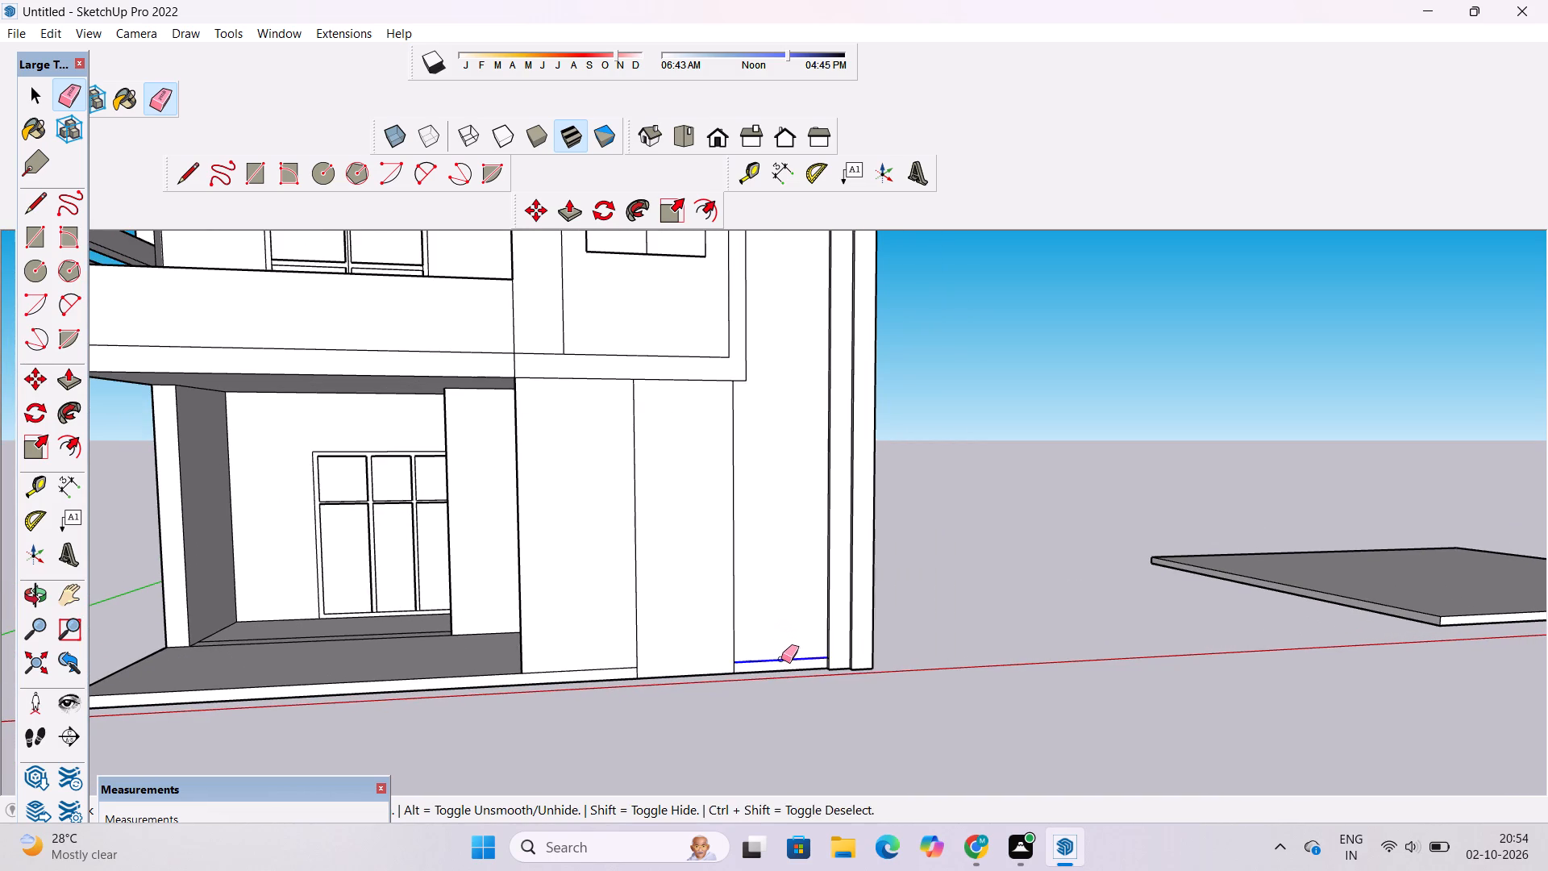
{"action": "left_click_drag", "start_coordinate": [781, 659], "coordinate": [782, 661]}
Push/Pull the rectangular strip on the tower's ground-floor wall by 1".
{"action": "key", "text": "space"}
{"action": "type", "text": "o"}
{"action": "scroll", "coordinate": [773, 664], "scroll_direction": "down", "scroll_amount": 3}
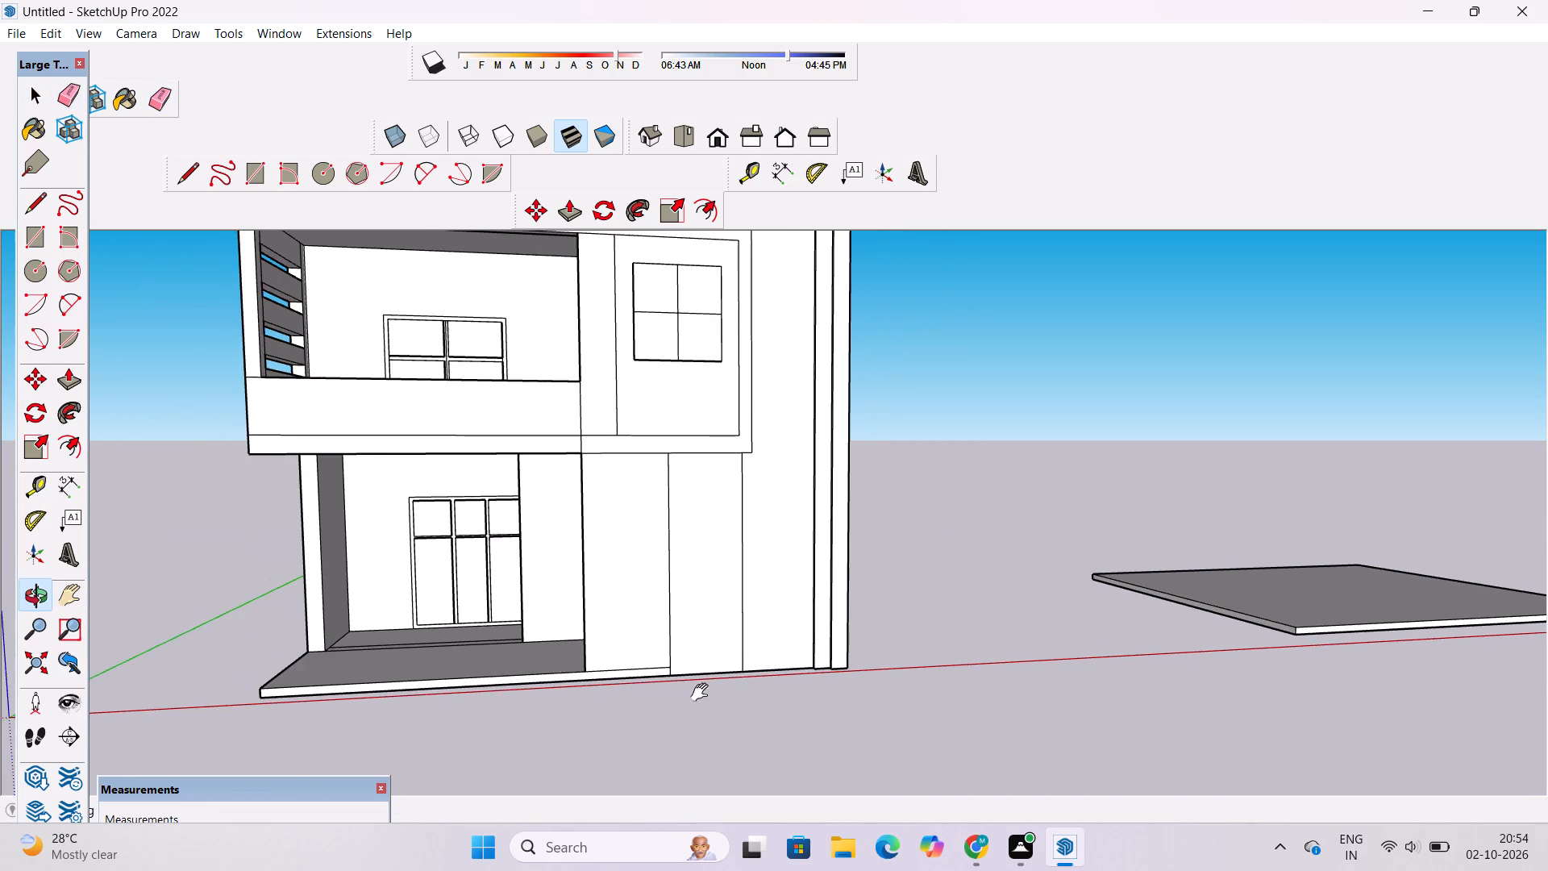
{"action": "left_click_drag", "start_coordinate": [703, 693], "coordinate": [721, 761], "text": "shift"}
{"action": "left_click_drag", "start_coordinate": [721, 762], "coordinate": [773, 755]}
{"action": "left_click_drag", "start_coordinate": [728, 644], "coordinate": [695, 655]}
{"action": "left_click_drag", "start_coordinate": [678, 656], "coordinate": [690, 694]}
{"action": "scroll", "coordinate": [689, 681], "scroll_direction": "down", "scroll_amount": 3}
{"action": "left_click", "coordinate": [691, 673], "text": "shift"}
{"action": "scroll", "coordinate": [683, 681], "scroll_direction": "up", "scroll_amount": 2}
{"action": "scroll", "coordinate": [685, 680], "scroll_direction": "down", "scroll_amount": 4}
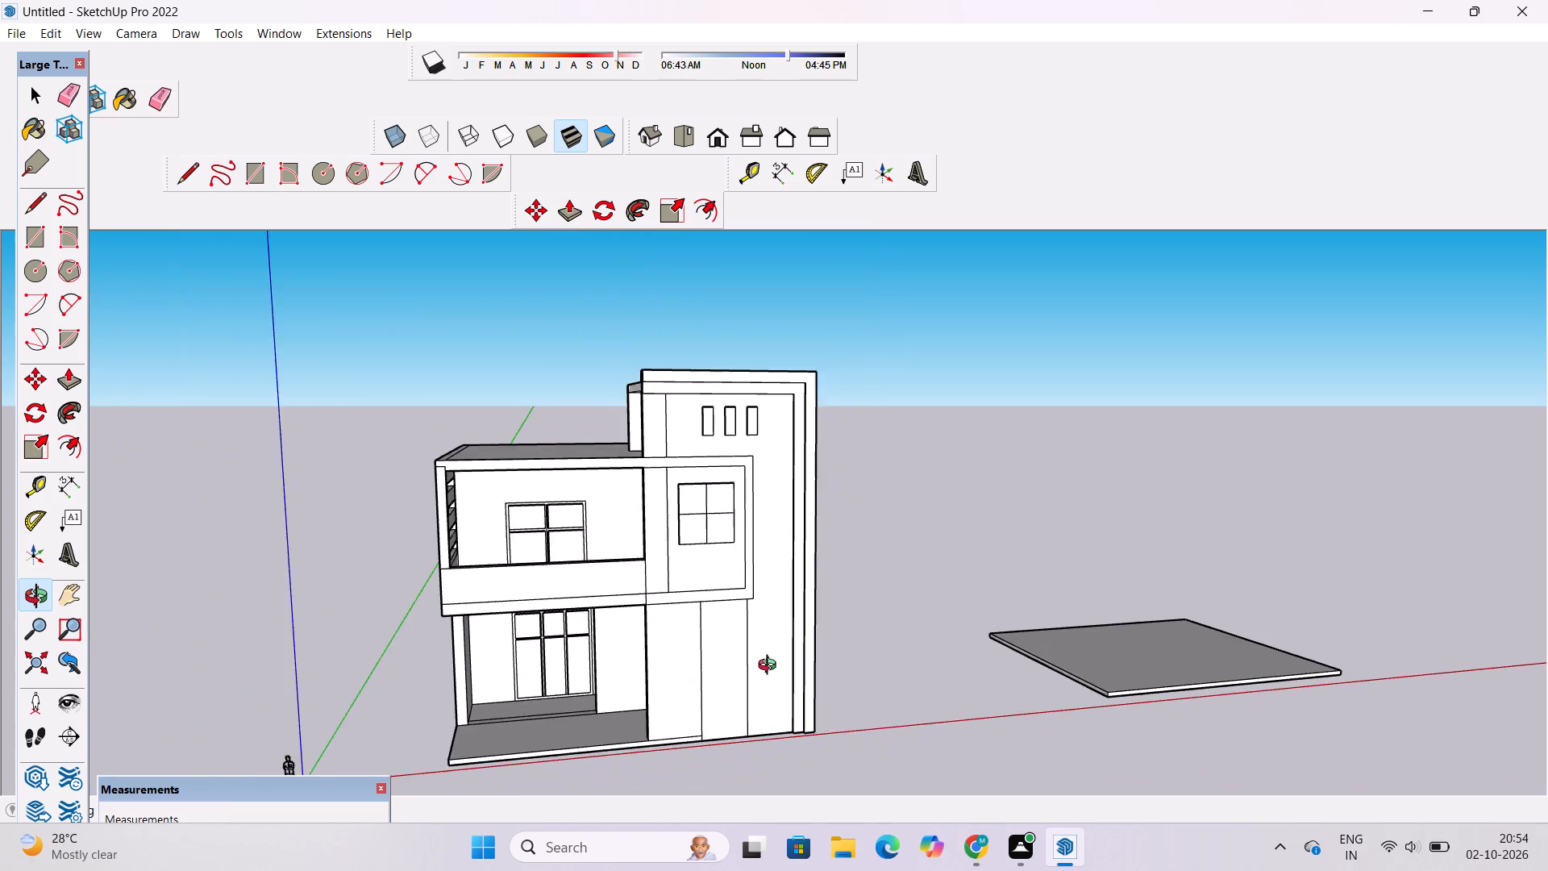
{"action": "left_click_drag", "start_coordinate": [771, 667], "coordinate": [701, 661]}
{"action": "scroll", "coordinate": [696, 654], "scroll_direction": "up", "scroll_amount": 3}
{"action": "left_click", "coordinate": [696, 654], "text": "shift"}
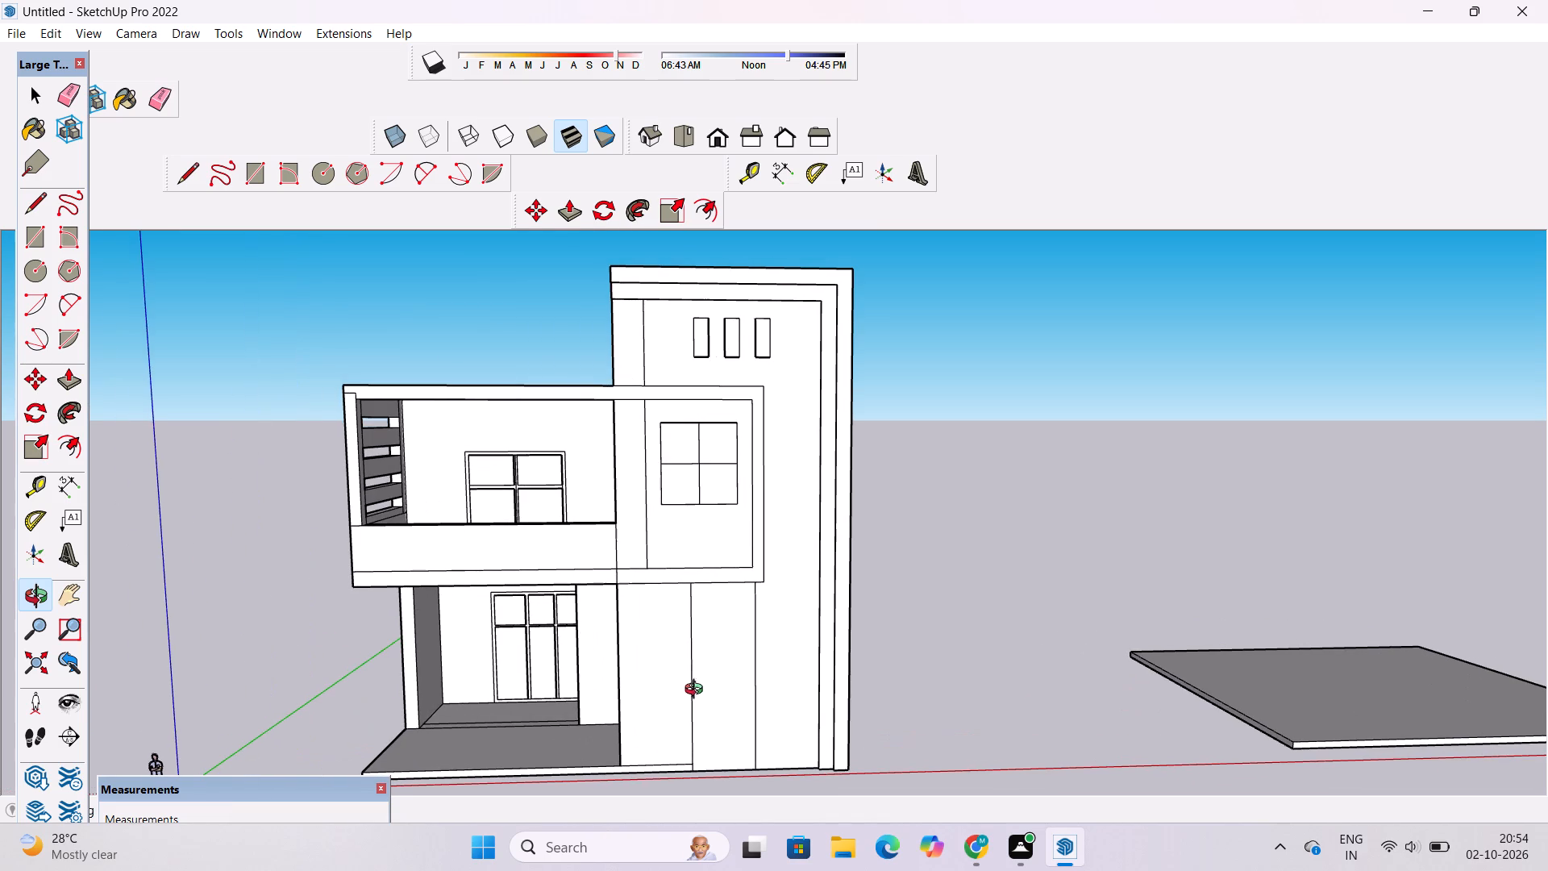
{"action": "left_click_drag", "start_coordinate": [709, 708], "coordinate": [747, 740]}
{"action": "key", "text": "p"}
{"action": "scroll", "coordinate": [743, 709], "scroll_direction": "up", "scroll_amount": 3}
{"action": "left_click", "coordinate": [740, 707]}
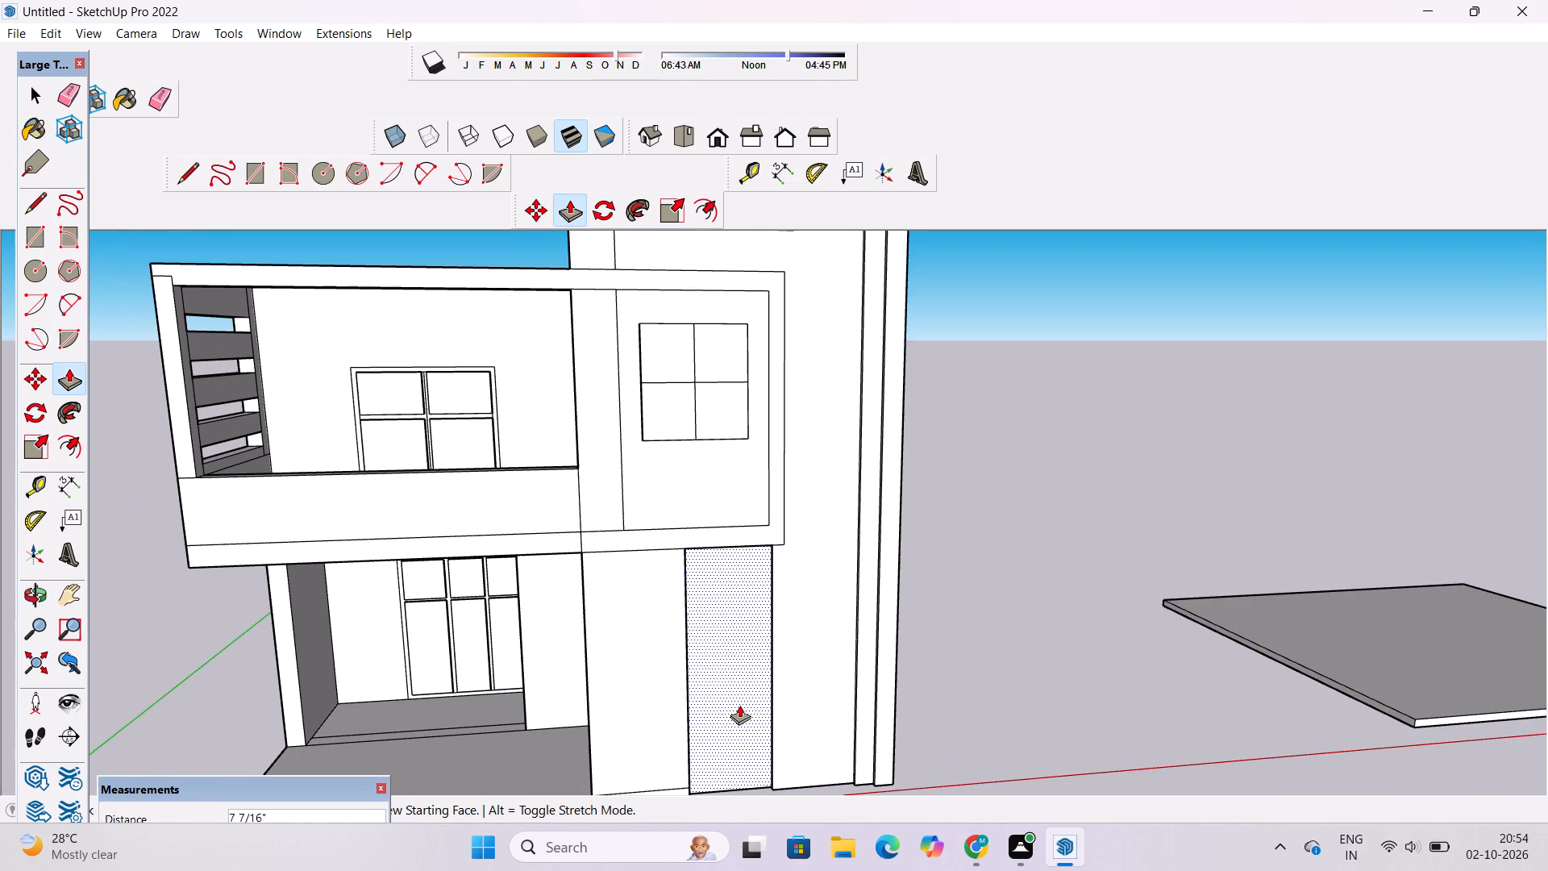
{"action": "type", "text": "1\""}
{"action": "key", "text": "Return"}
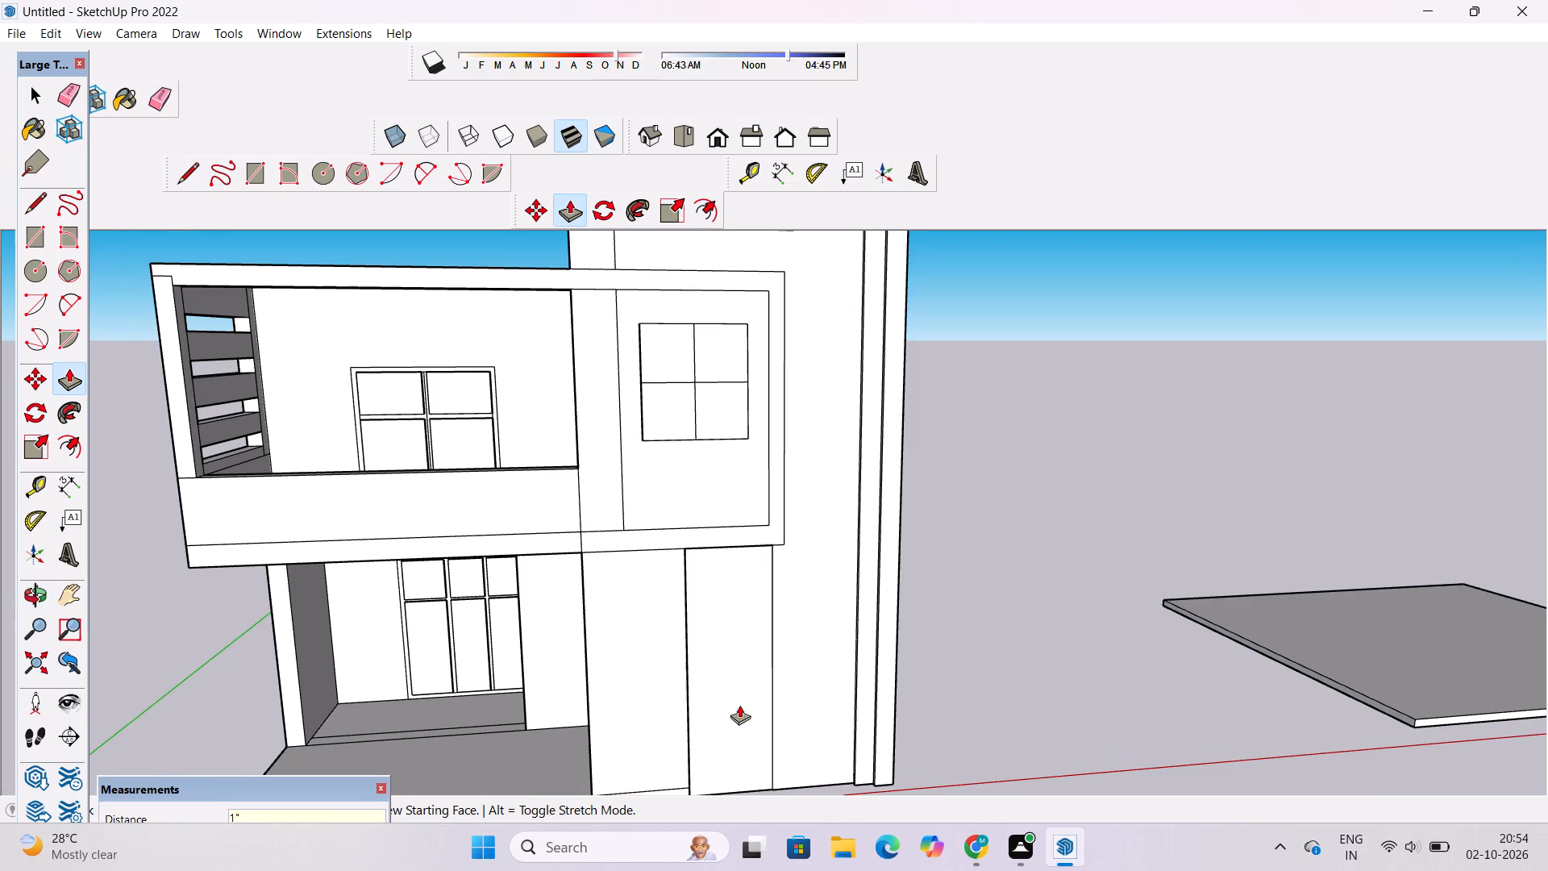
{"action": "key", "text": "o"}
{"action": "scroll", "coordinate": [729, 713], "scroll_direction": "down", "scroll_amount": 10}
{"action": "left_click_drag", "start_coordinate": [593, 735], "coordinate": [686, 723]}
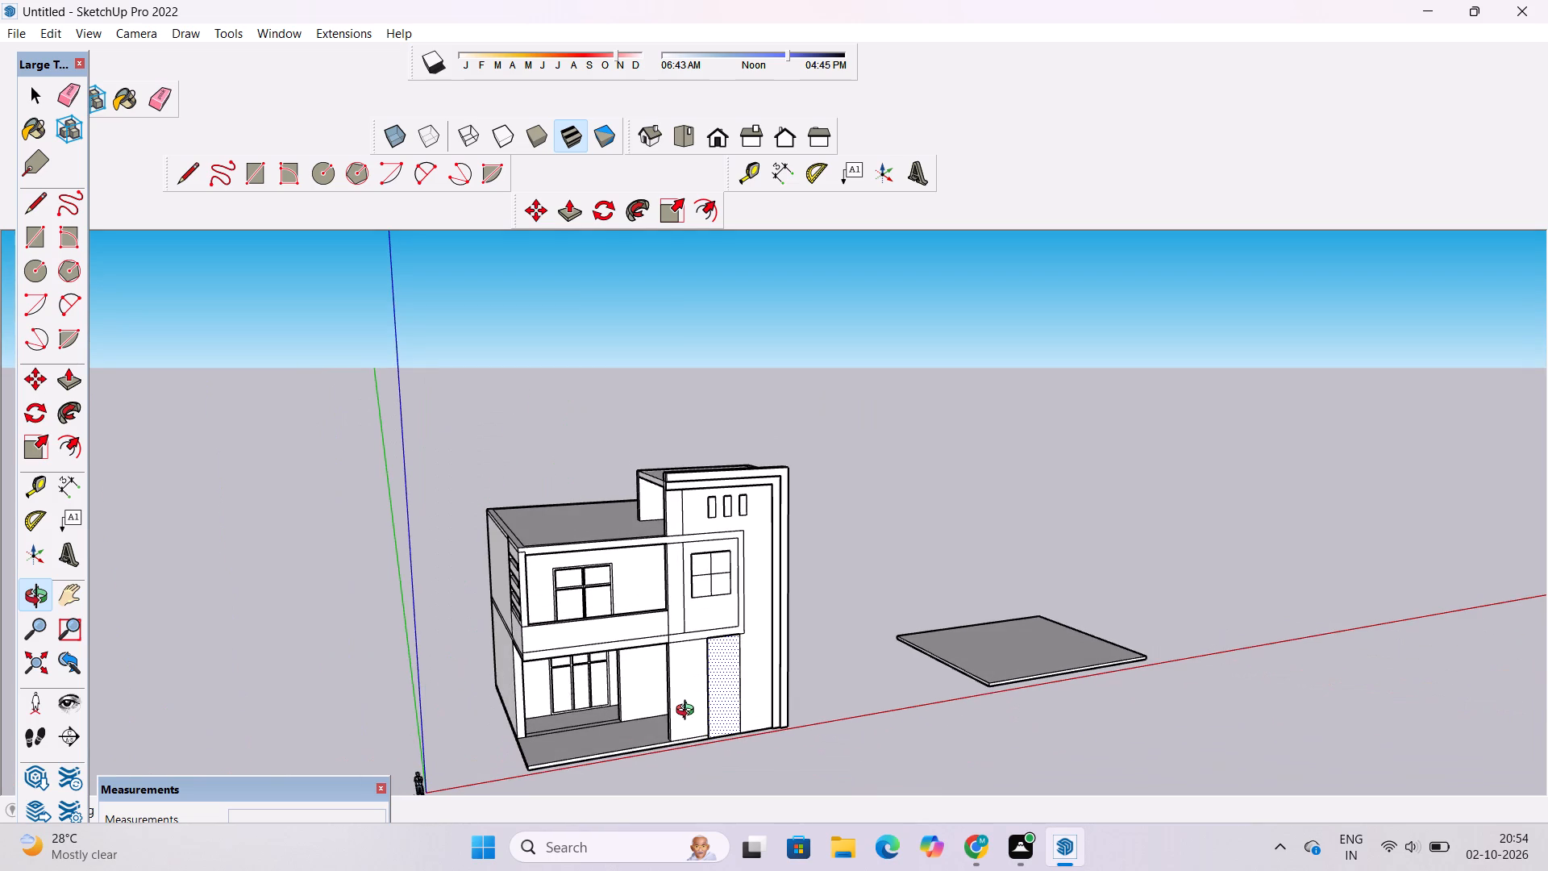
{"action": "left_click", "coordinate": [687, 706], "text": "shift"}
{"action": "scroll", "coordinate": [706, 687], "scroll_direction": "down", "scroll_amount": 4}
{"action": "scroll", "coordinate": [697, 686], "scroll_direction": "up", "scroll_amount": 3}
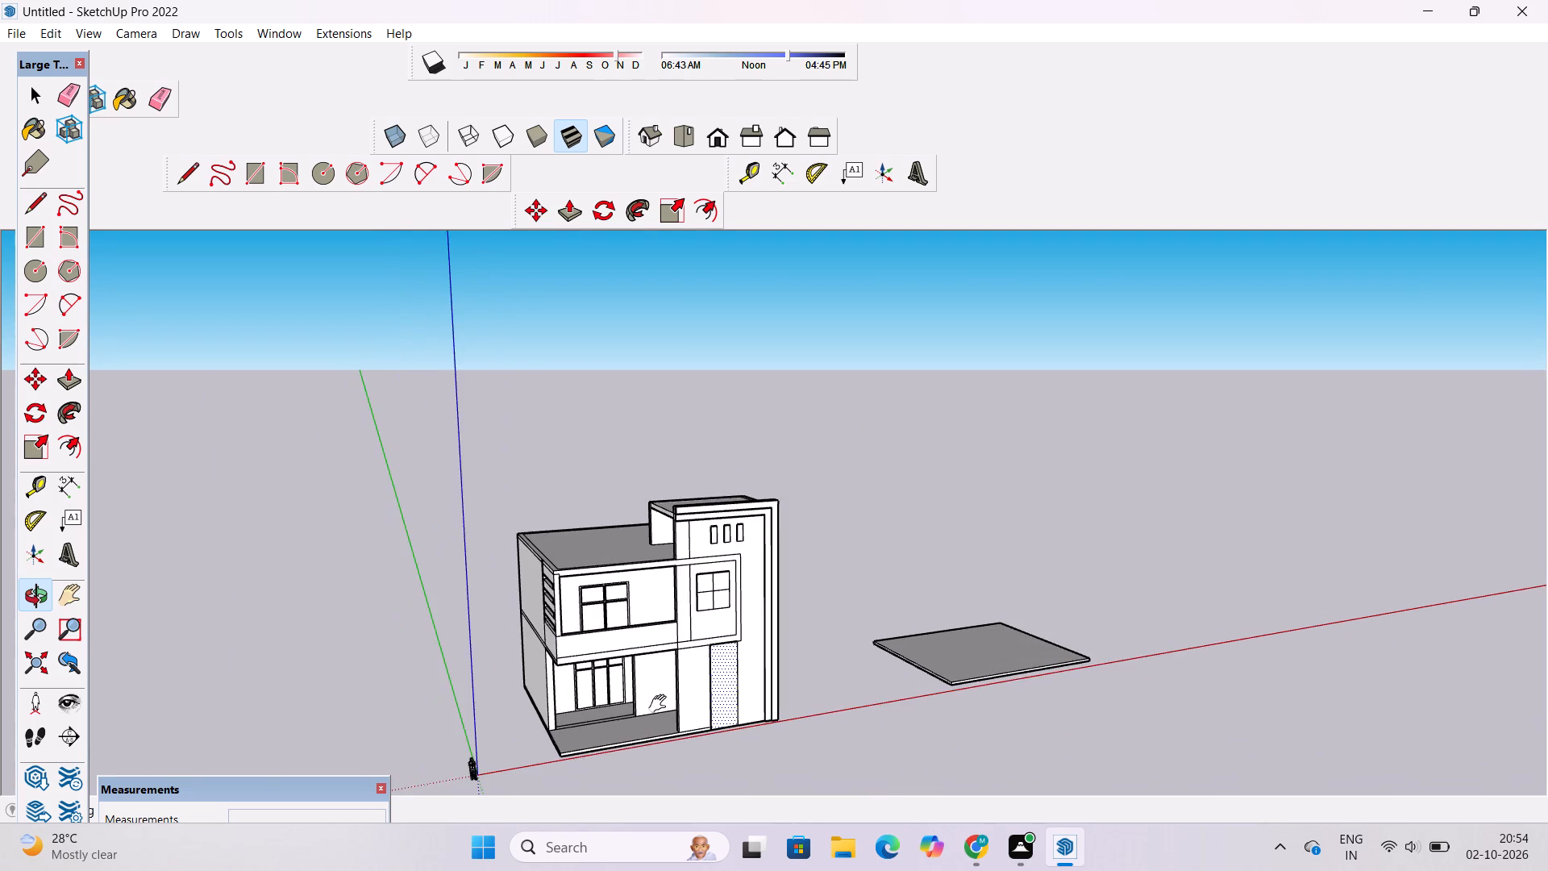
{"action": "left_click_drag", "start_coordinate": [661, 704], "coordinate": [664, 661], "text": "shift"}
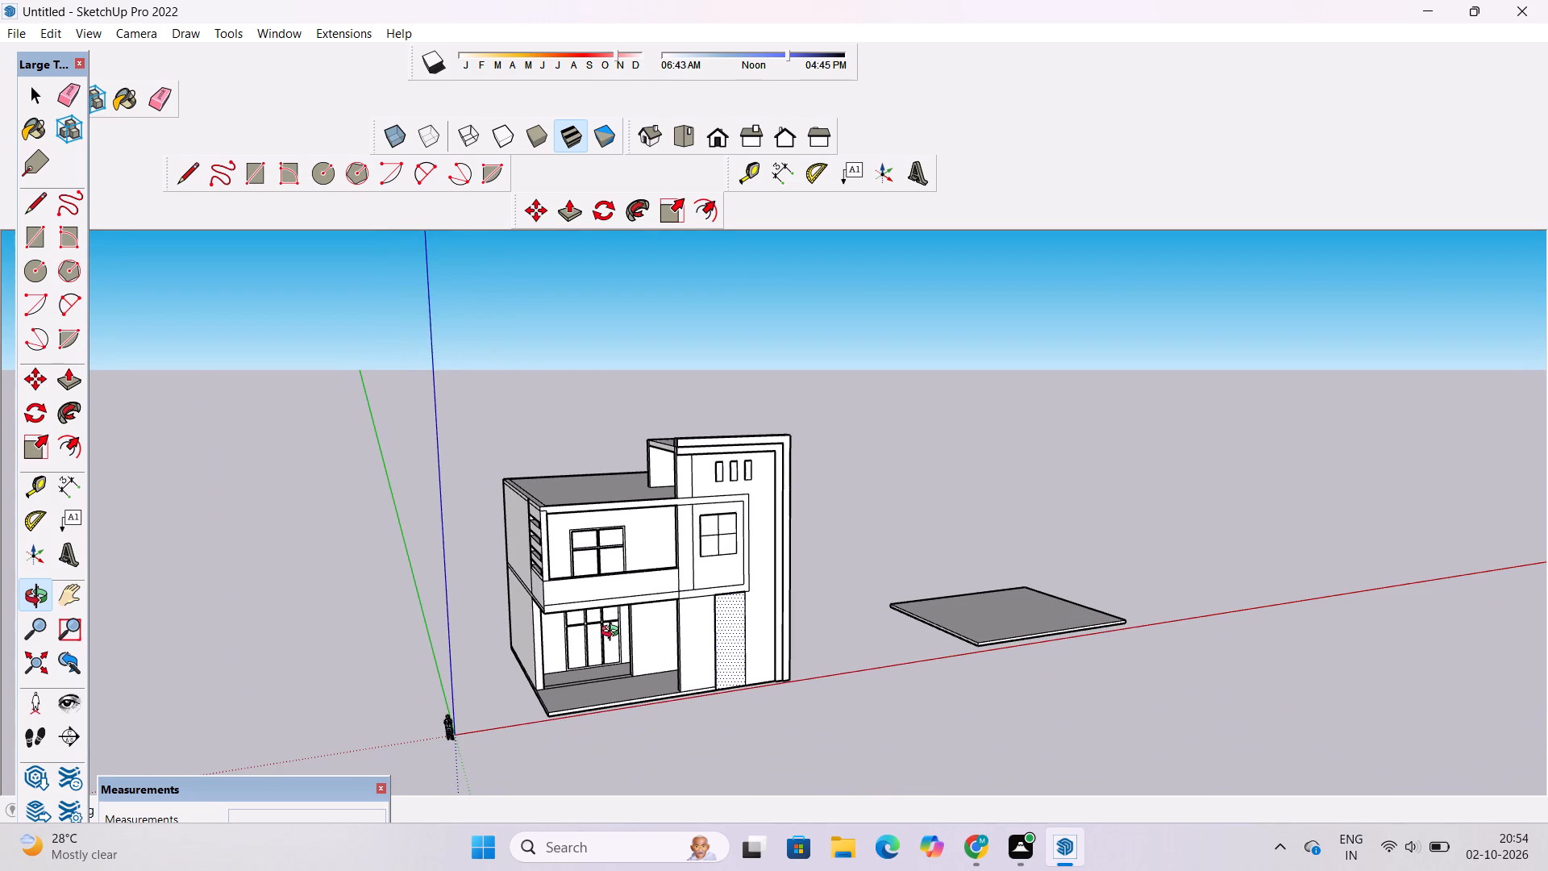
Erase the leftover edges at the top of the balcony's front corner post so it merges with the upper frame band.
{"action": "left_click_drag", "start_coordinate": [614, 632], "coordinate": [642, 727]}
{"action": "scroll", "coordinate": [654, 590], "scroll_direction": "up", "scroll_amount": 8}
{"action": "left_click_drag", "start_coordinate": [683, 595], "coordinate": [683, 601]}
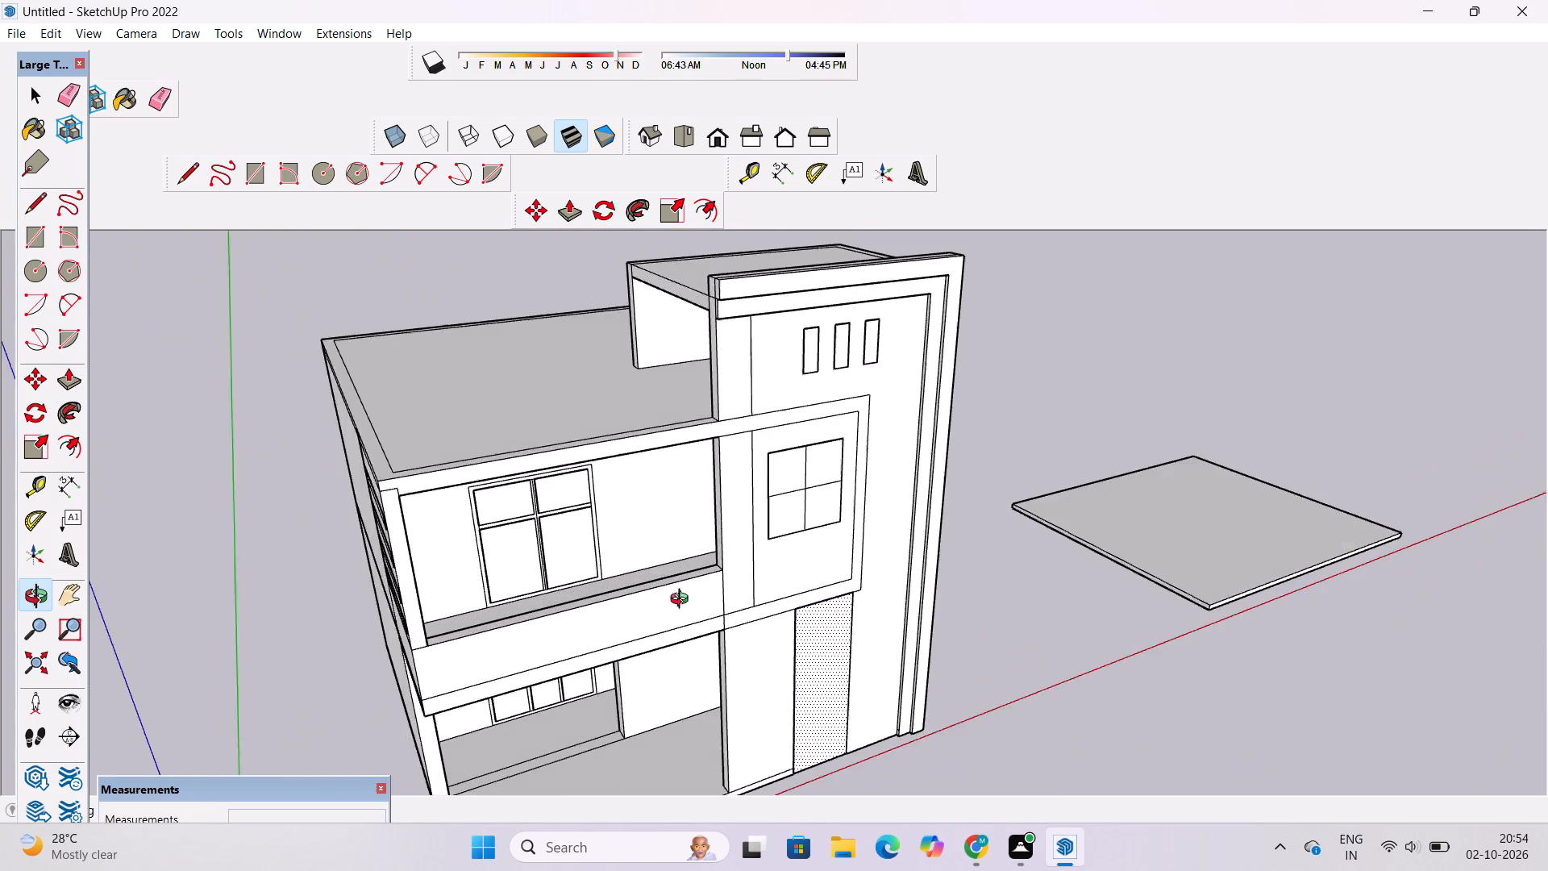
{"action": "left_click_drag", "start_coordinate": [683, 601], "coordinate": [668, 636]}
{"action": "left_click_drag", "start_coordinate": [765, 632], "coordinate": [739, 573]}
{"action": "left_click_drag", "start_coordinate": [712, 577], "coordinate": [748, 686], "text": "shift"}
{"action": "left_click_drag", "start_coordinate": [752, 706], "coordinate": [746, 565]}
{"action": "scroll", "coordinate": [571, 647], "scroll_direction": "up", "scroll_amount": 3}
{"action": "left_click_drag", "start_coordinate": [687, 670], "coordinate": [688, 670]}
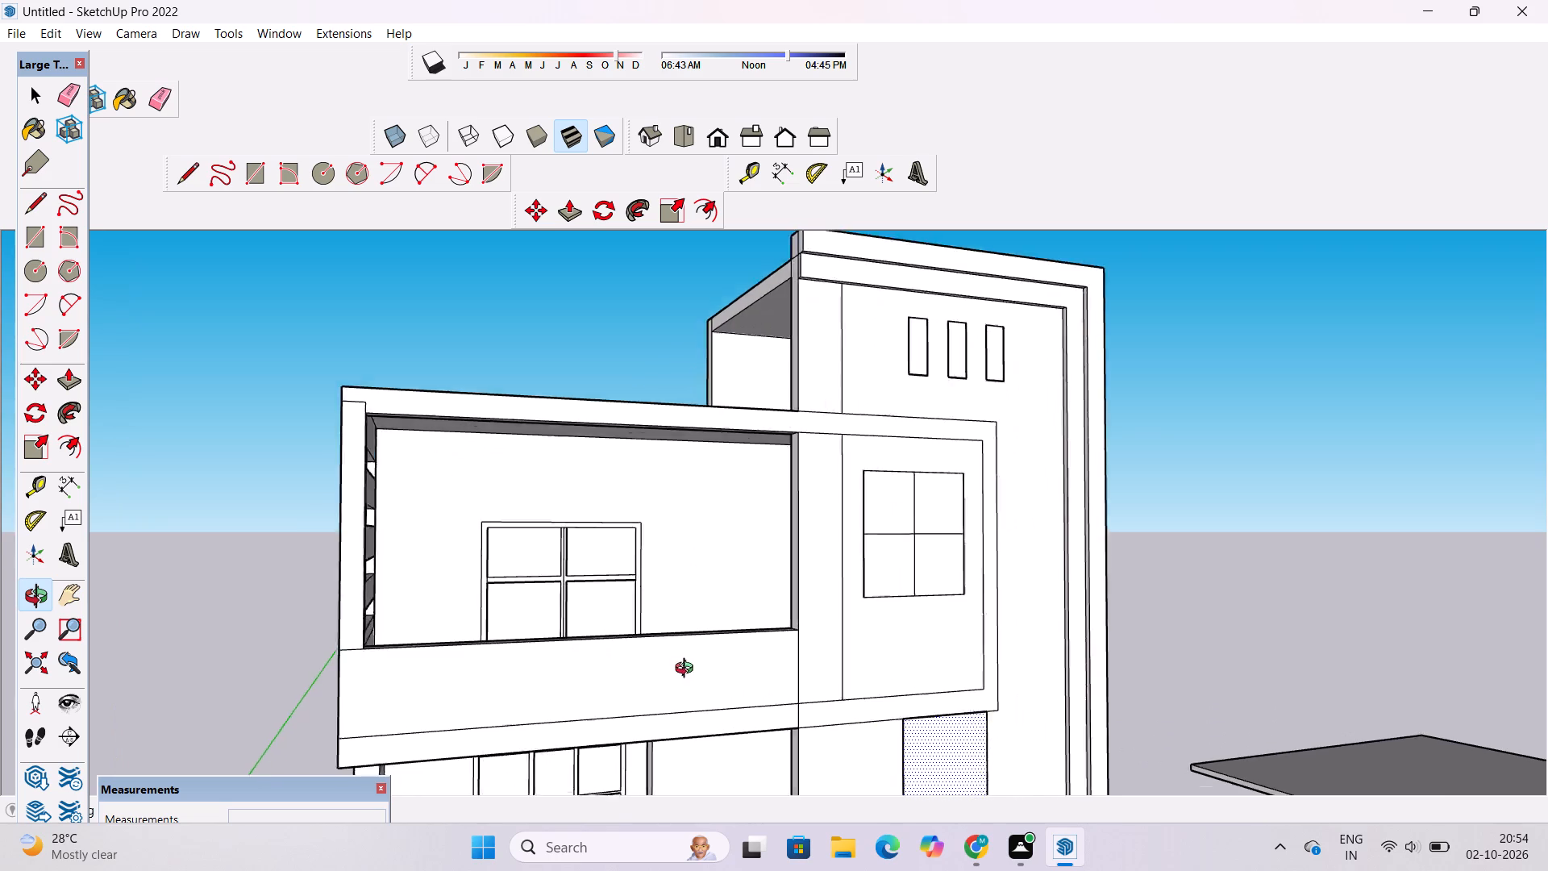
{"action": "left_click_drag", "start_coordinate": [688, 670], "coordinate": [431, 656]}
{"action": "scroll", "coordinate": [443, 472], "scroll_direction": "up", "scroll_amount": 5}
{"action": "left_click_drag", "start_coordinate": [335, 465], "coordinate": [372, 481]}
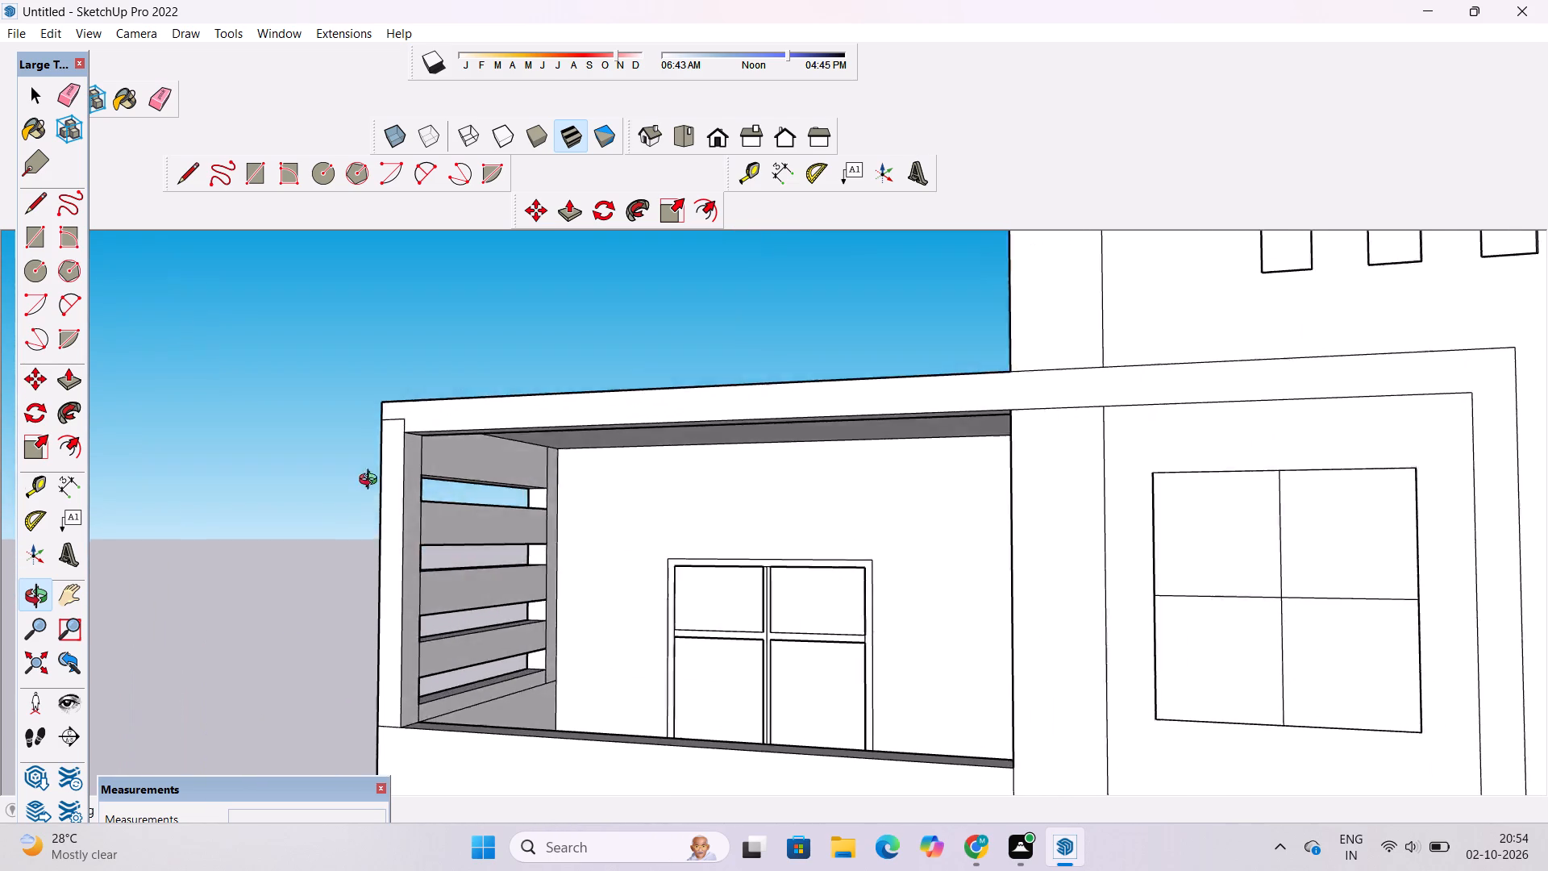
{"action": "left_click_drag", "start_coordinate": [372, 481], "coordinate": [490, 548]}
{"action": "scroll", "coordinate": [387, 467], "scroll_direction": "up", "scroll_amount": 5}
{"action": "left_click", "coordinate": [485, 506]}
{"action": "key", "text": "e"}
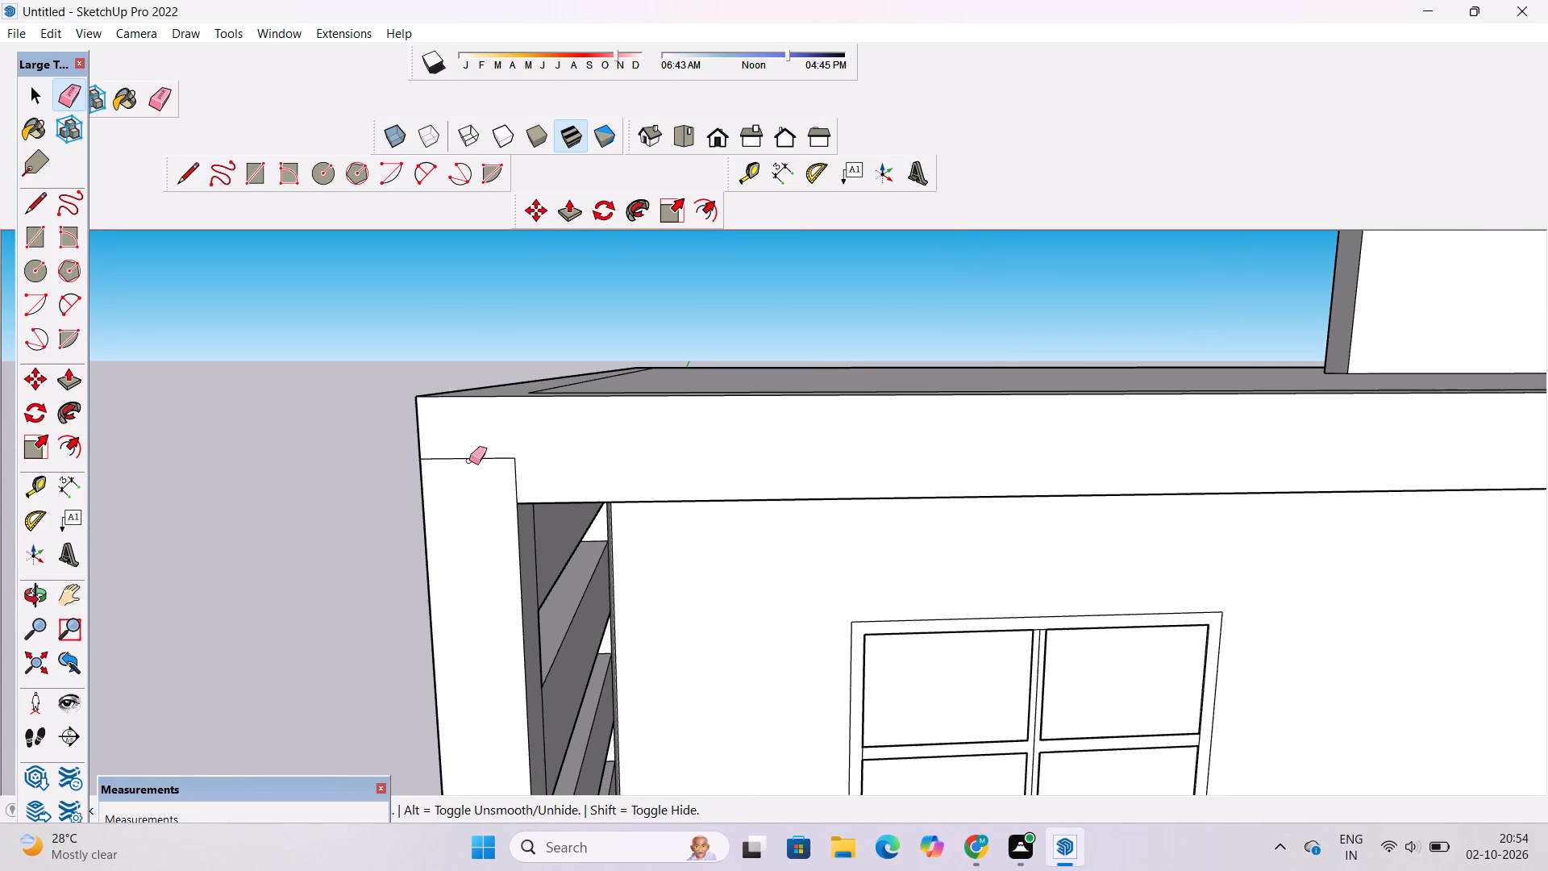
{"action": "left_click_drag", "start_coordinate": [472, 455], "coordinate": [483, 463]}
{"action": "left_click_drag", "start_coordinate": [505, 459], "coordinate": [514, 472]}
Erase the leftover horizontal edge at the bottom of the balcony's front corner post, beside the parapet.
{"action": "scroll", "coordinate": [385, 486], "scroll_direction": "down", "scroll_amount": 5}
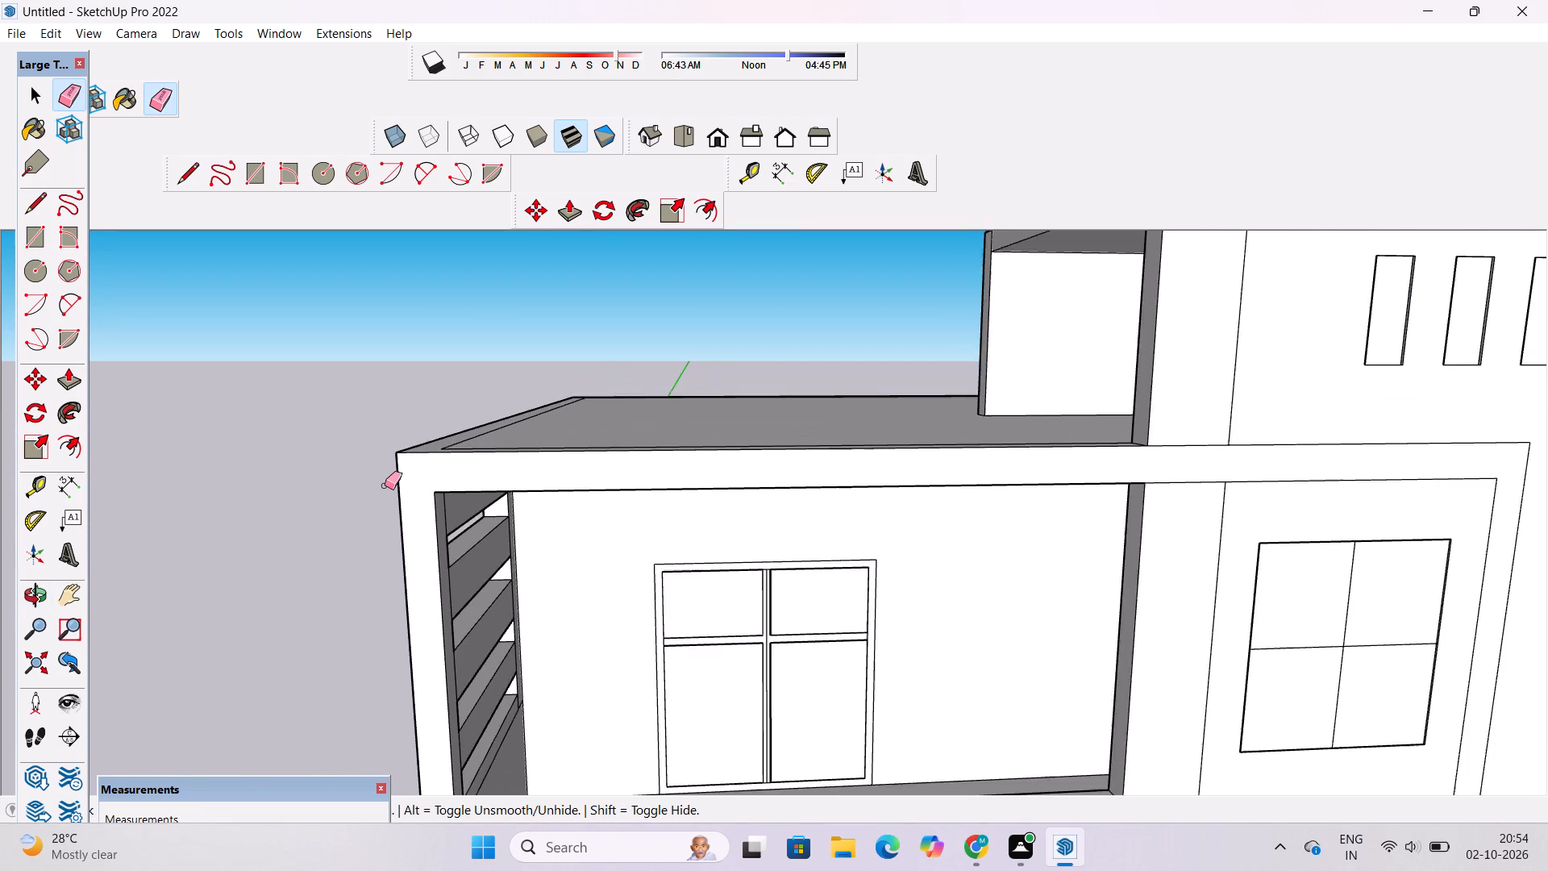
{"action": "scroll", "coordinate": [385, 486], "scroll_direction": "down", "scroll_amount": 4}
{"action": "key", "text": "o"}
{"action": "left_click_drag", "start_coordinate": [473, 547], "coordinate": [466, 502]}
{"action": "scroll", "coordinate": [425, 552], "scroll_direction": "down", "scroll_amount": 3}
{"action": "scroll", "coordinate": [406, 629], "scroll_direction": "up", "scroll_amount": 5}
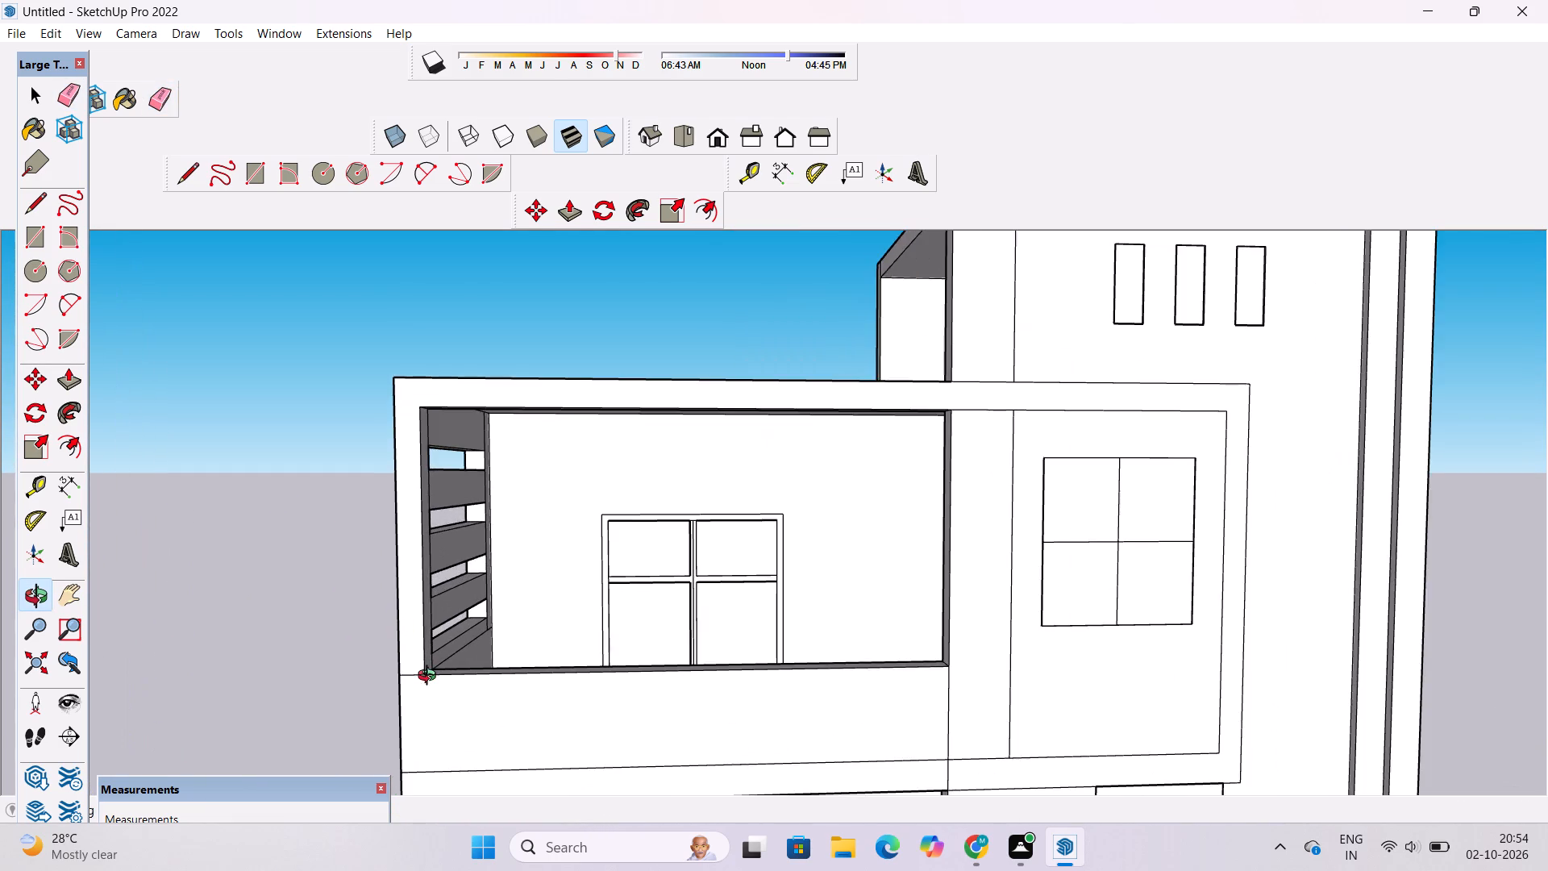
{"action": "scroll", "coordinate": [431, 677], "scroll_direction": "up", "scroll_amount": 4}
{"action": "key", "text": "e"}
{"action": "scroll", "coordinate": [432, 677], "scroll_direction": "up", "scroll_amount": 3}
{"action": "left_click_drag", "start_coordinate": [394, 665], "coordinate": [396, 682]}
{"action": "left_click_drag", "start_coordinate": [402, 665], "coordinate": [409, 682]}
Erase the vertical seam segments along the rear ends of the slots on the side wall's outer face, up to the roof edge.
{"action": "key", "text": "o"}
{"action": "scroll", "coordinate": [431, 656], "scroll_direction": "down", "scroll_amount": 12}
{"action": "left_click_drag", "start_coordinate": [389, 694], "coordinate": [626, 689]}
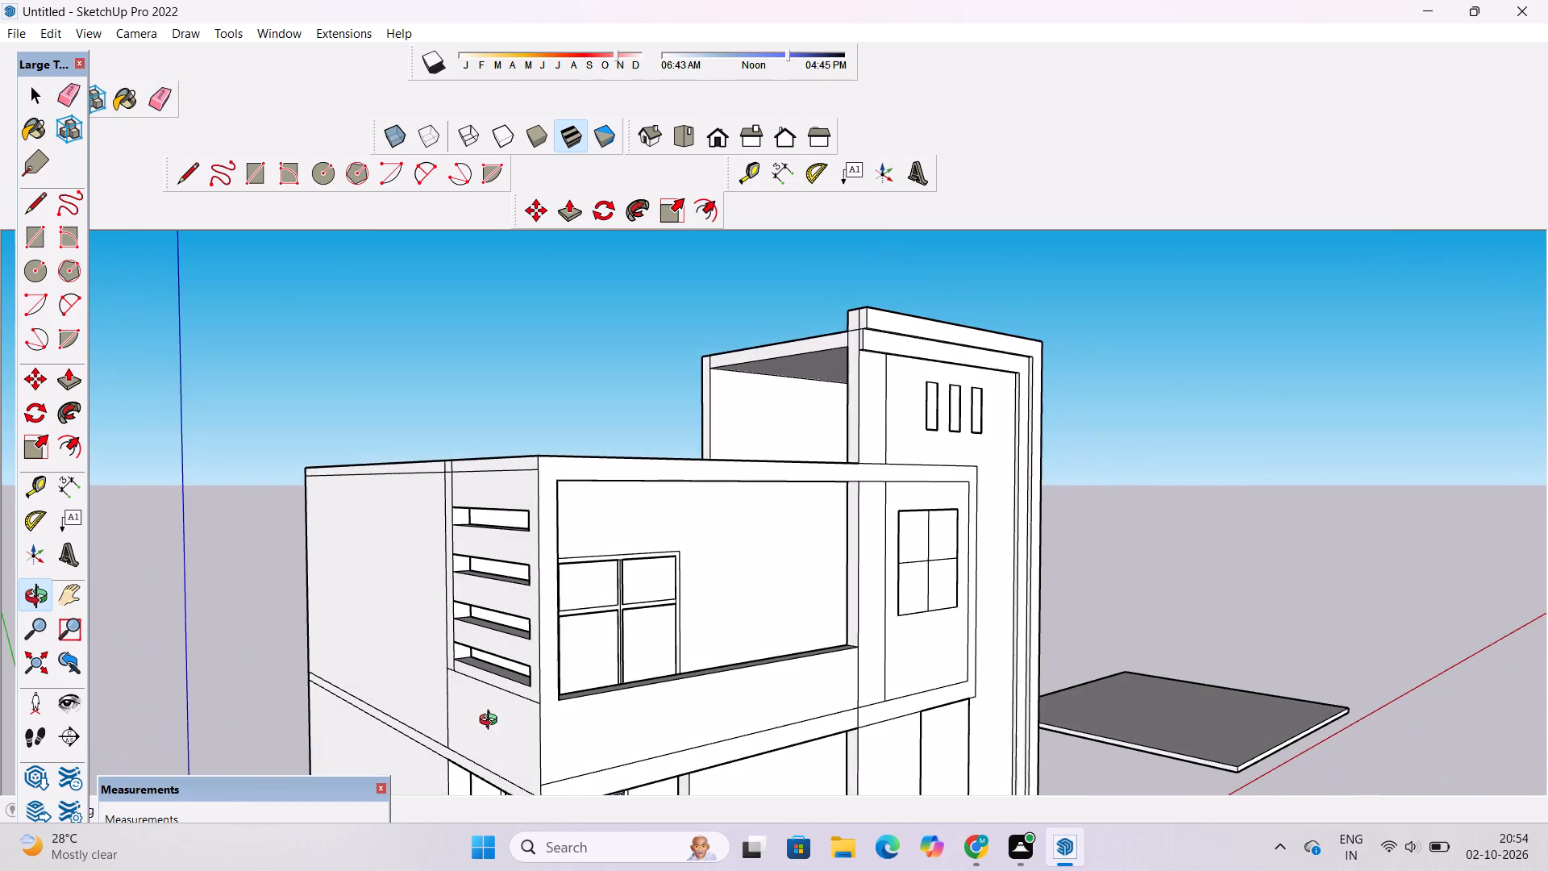
{"action": "scroll", "coordinate": [492, 722], "scroll_direction": "up", "scroll_amount": 2}
{"action": "scroll", "coordinate": [422, 626], "scroll_direction": "up", "scroll_amount": 4}
{"action": "left_click_drag", "start_coordinate": [422, 626], "coordinate": [568, 686]}
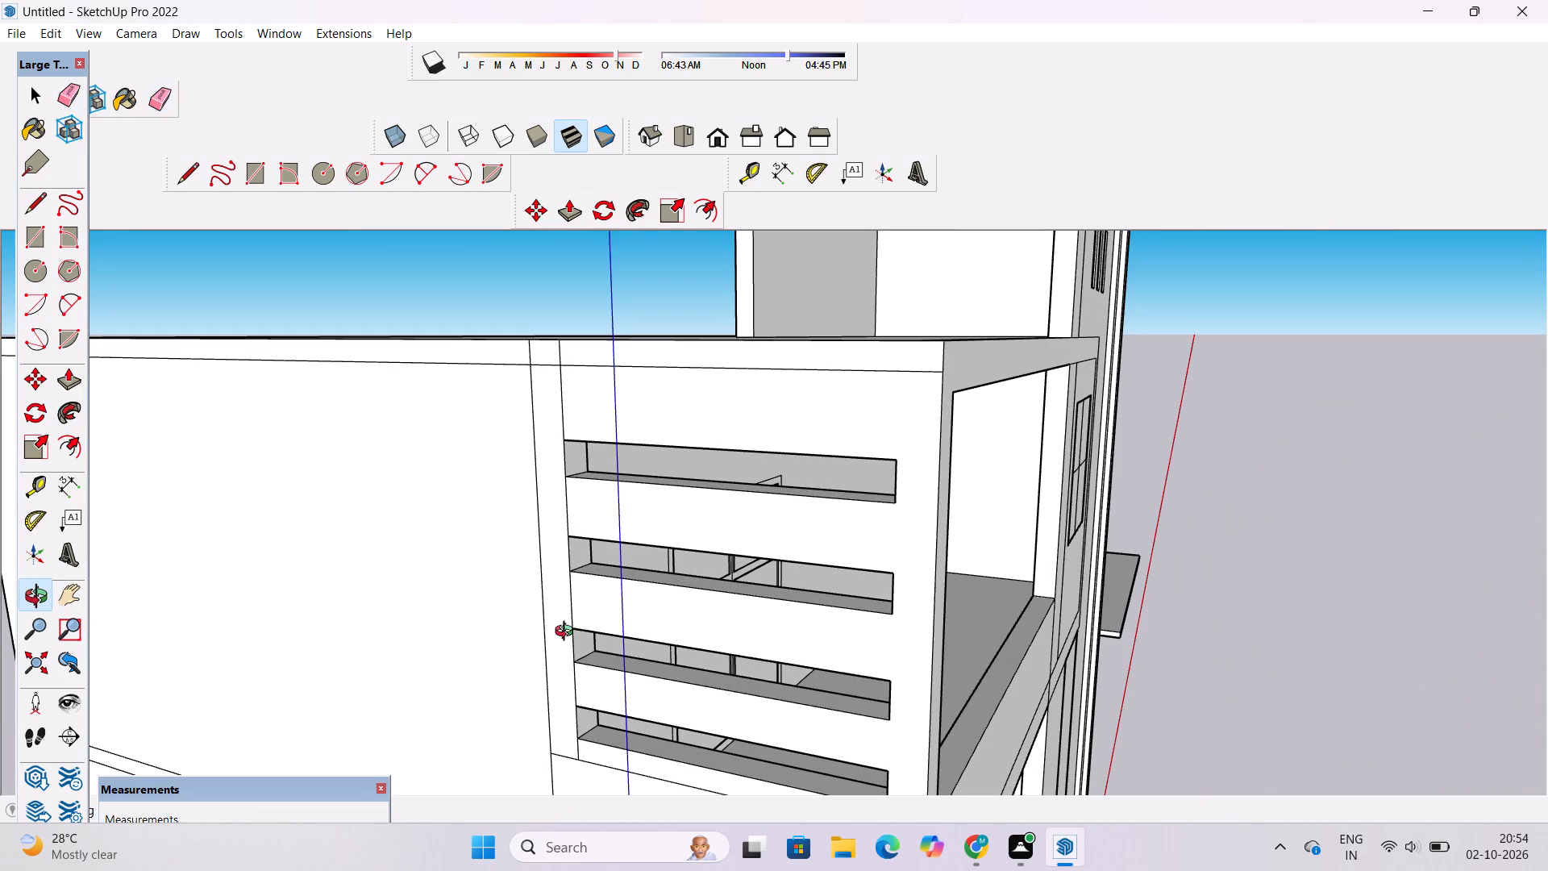
{"action": "key", "text": "e"}
{"action": "left_click_drag", "start_coordinate": [566, 415], "coordinate": [559, 424]}
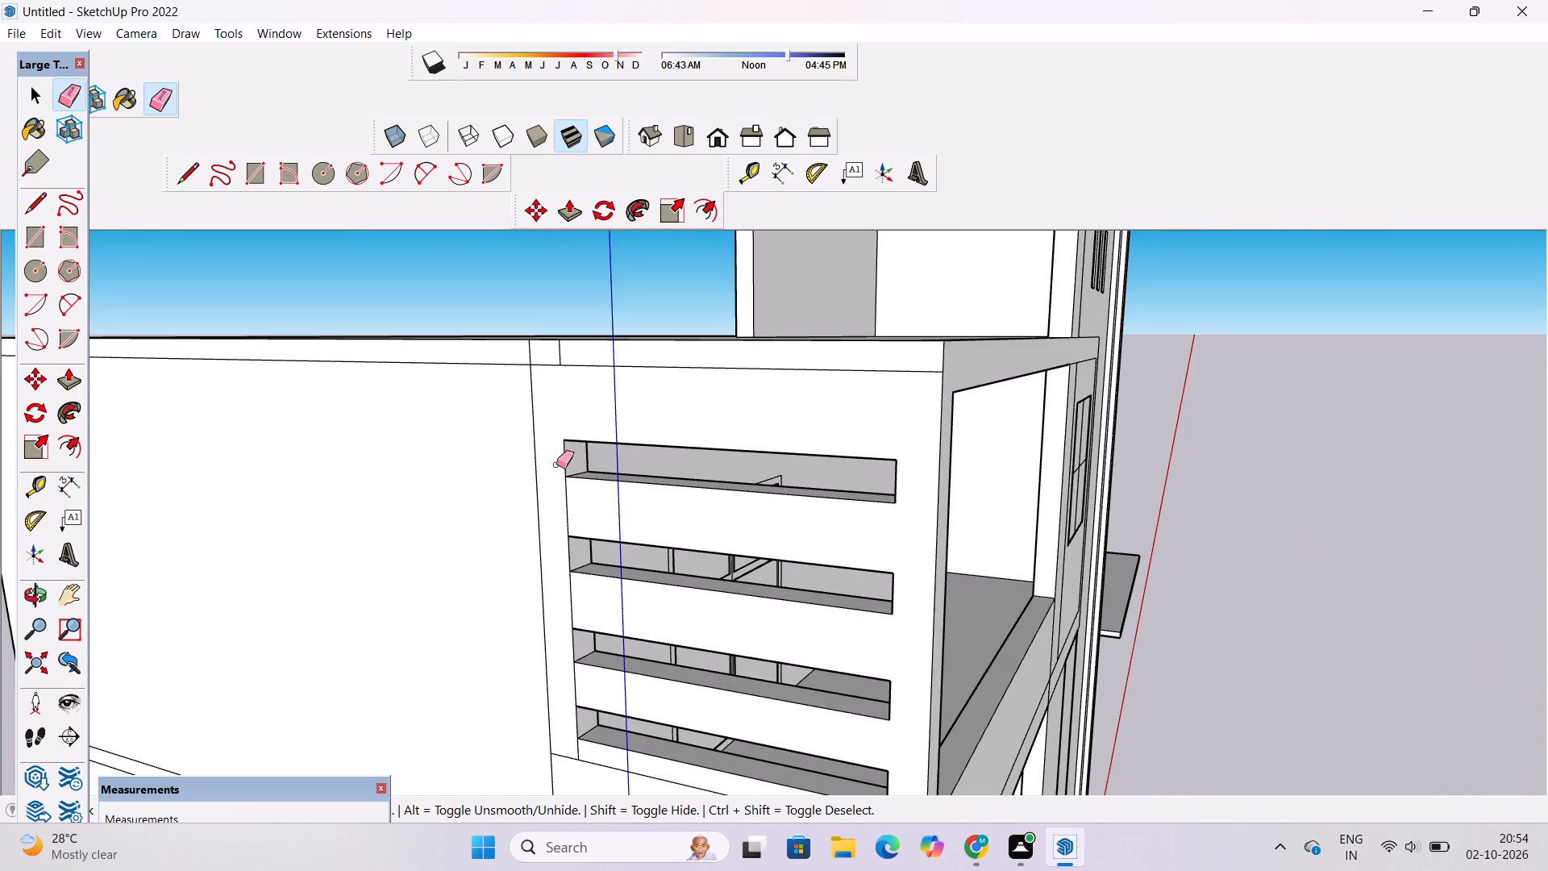
{"action": "left_click_drag", "start_coordinate": [562, 498], "coordinate": [571, 508]}
{"action": "left_click_drag", "start_coordinate": [564, 571], "coordinate": [572, 581]}
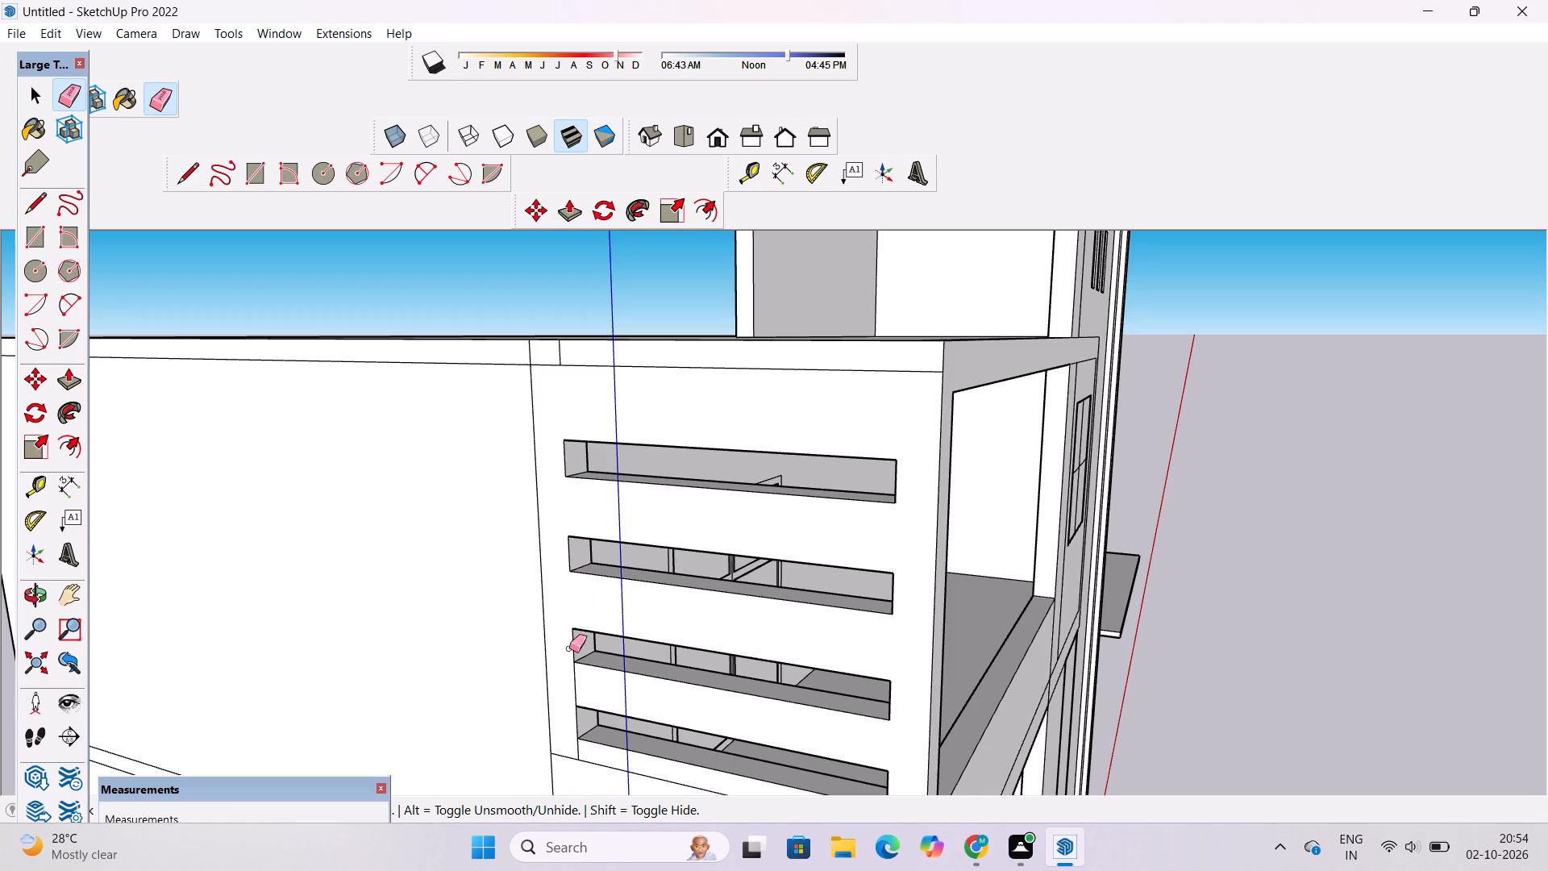
{"action": "left_click_drag", "start_coordinate": [571, 667], "coordinate": [582, 686]}
{"action": "left_click_drag", "start_coordinate": [572, 752], "coordinate": [579, 755]}
{"action": "left_click_drag", "start_coordinate": [579, 755], "coordinate": [580, 756]}
{"action": "scroll", "coordinate": [562, 344], "scroll_direction": "up", "scroll_amount": 2}
{"action": "left_click", "coordinate": [556, 356]}
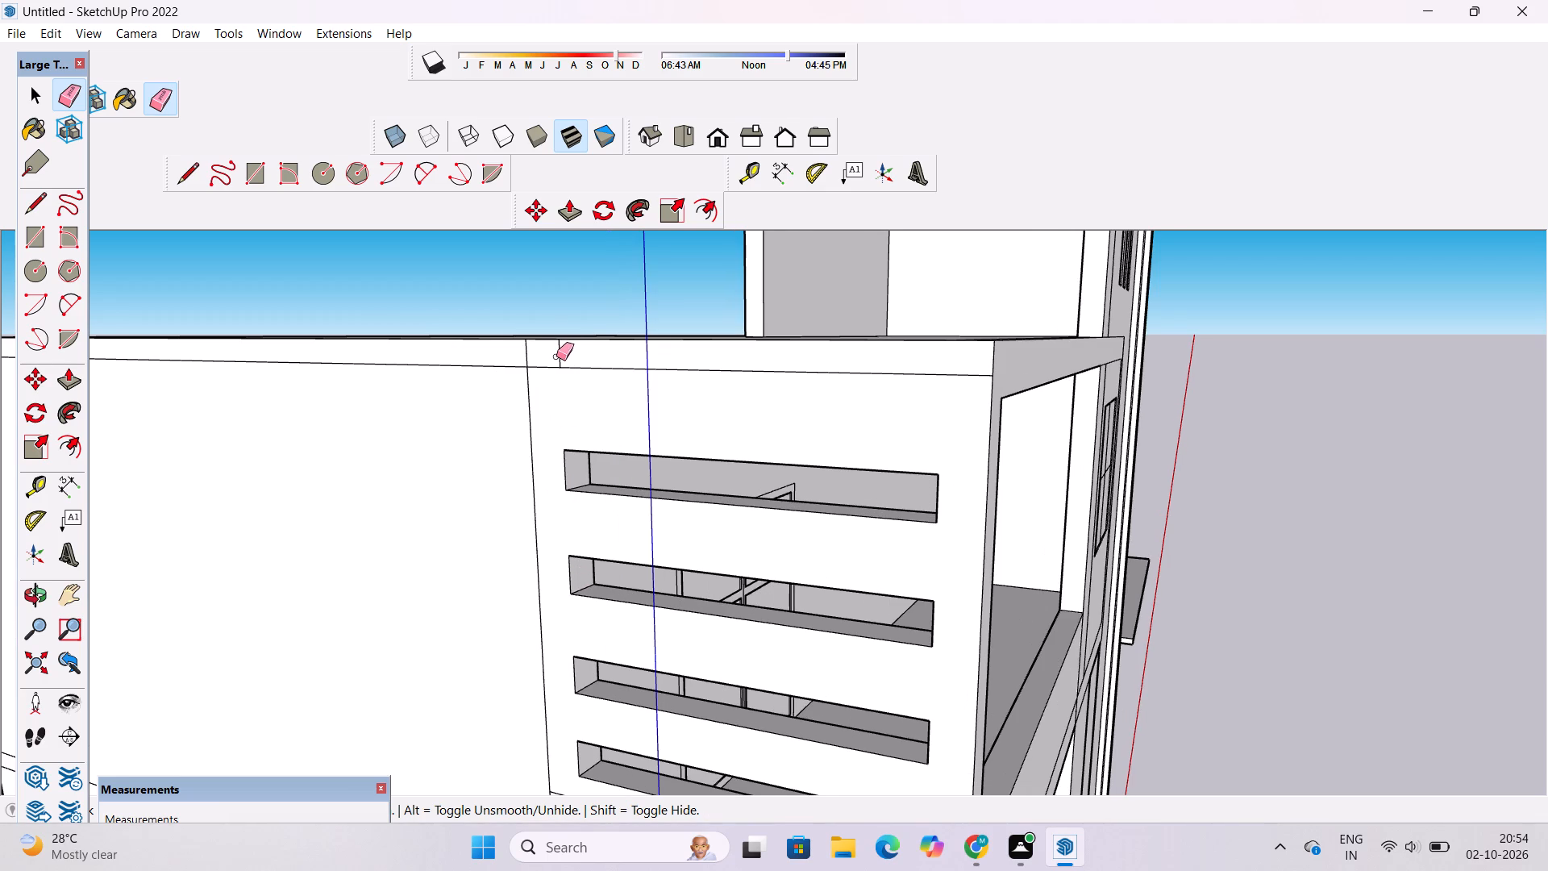
{"action": "left_click_drag", "start_coordinate": [556, 356], "coordinate": [565, 352]}
Erase the upper segments of the vertical seam at the slots' front ends on the balcony side wall's inner face.
{"action": "key", "text": "o"}
{"action": "scroll", "coordinate": [485, 391], "scroll_direction": "down", "scroll_amount": 5}
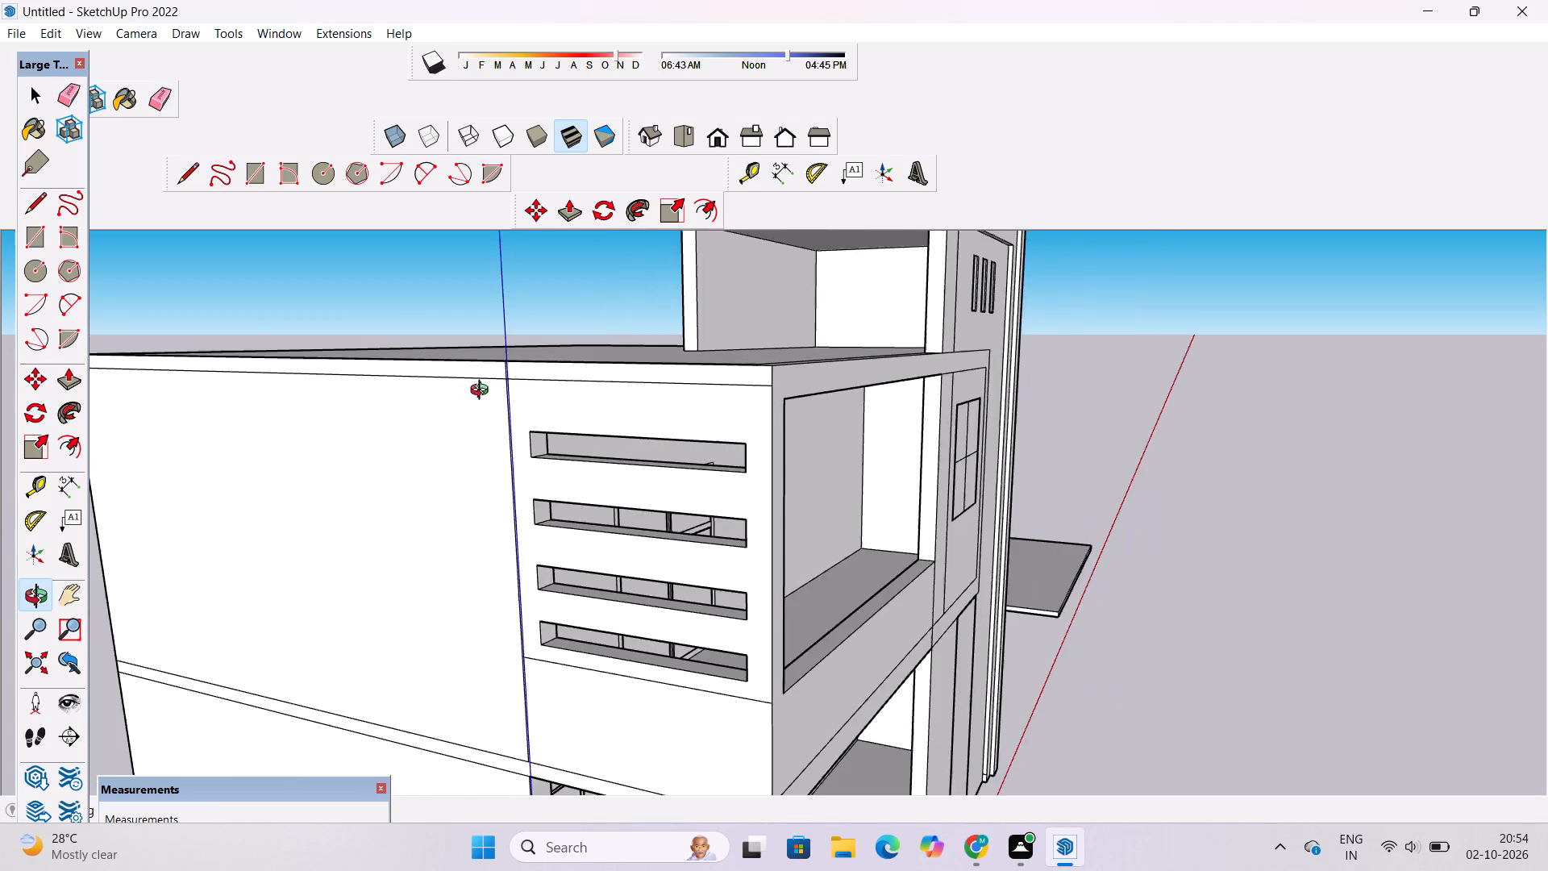
{"action": "scroll", "coordinate": [483, 392], "scroll_direction": "down", "scroll_amount": 5}
{"action": "left_click_drag", "start_coordinate": [620, 640], "coordinate": [506, 639]}
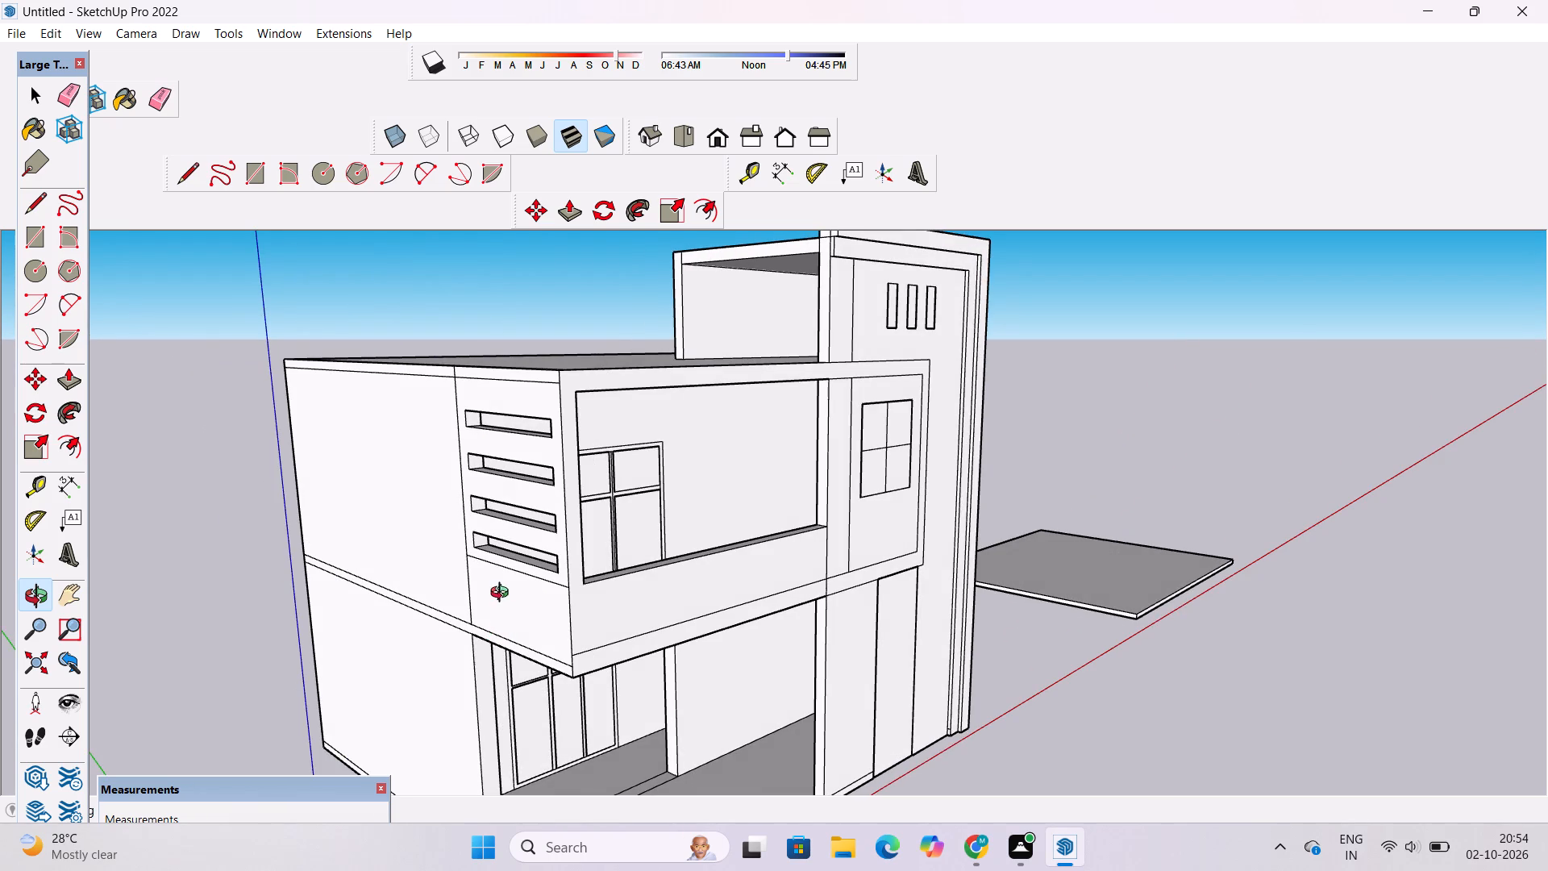
{"action": "scroll", "coordinate": [539, 399], "scroll_direction": "up", "scroll_amount": 4}
{"action": "left_click_drag", "start_coordinate": [655, 509], "coordinate": [285, 501]}
{"action": "scroll", "coordinate": [318, 500], "scroll_direction": "down", "scroll_amount": 5}
{"action": "scroll", "coordinate": [368, 508], "scroll_direction": "up", "scroll_amount": 10}
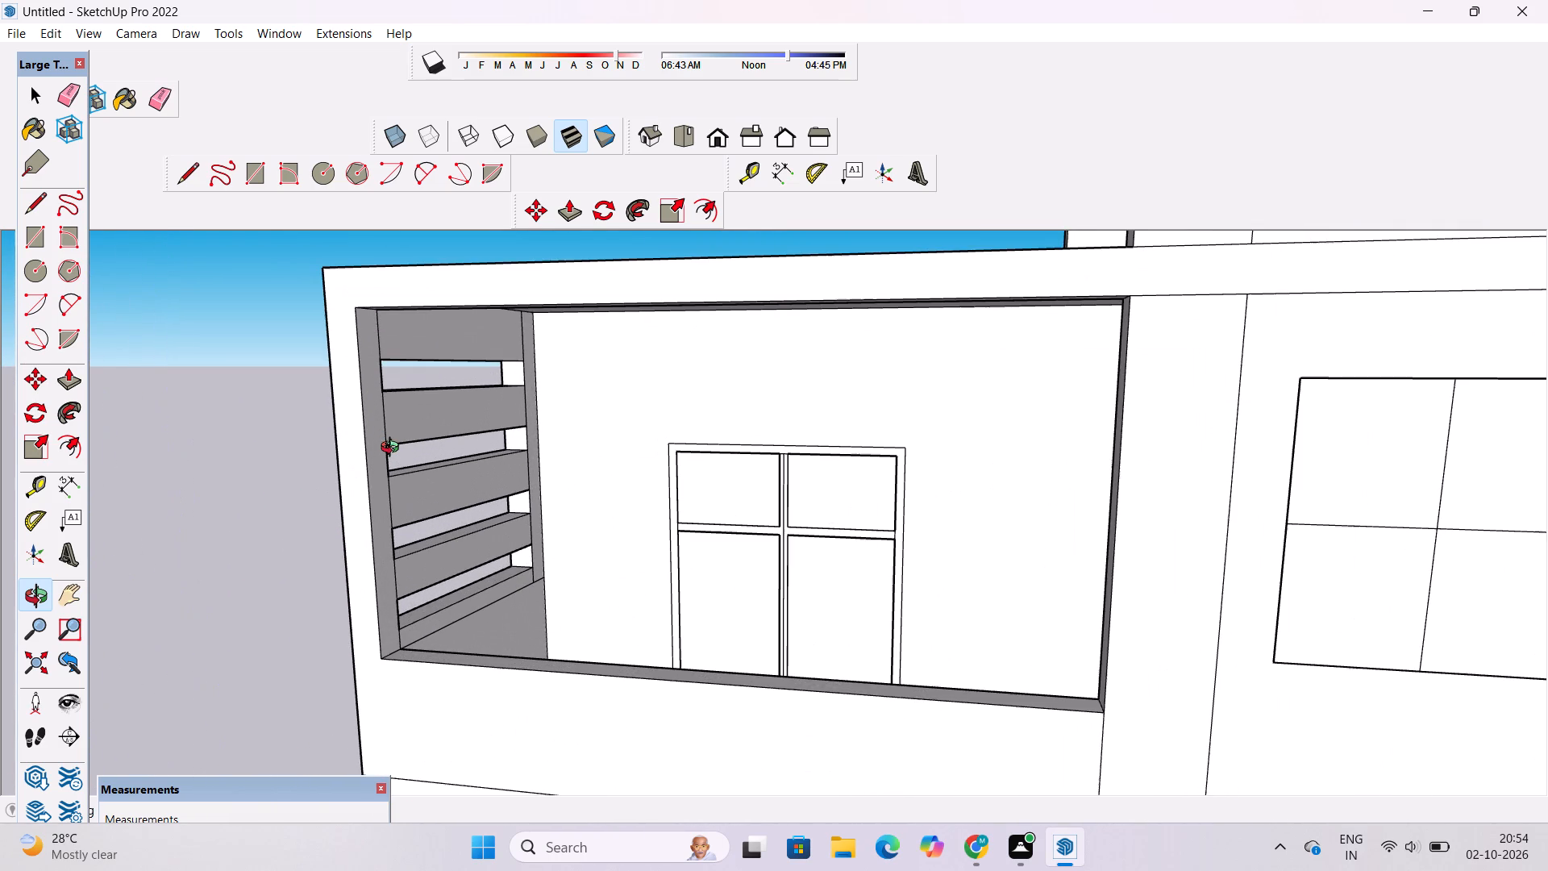
{"action": "left_click_drag", "start_coordinate": [526, 352], "coordinate": [298, 440]}
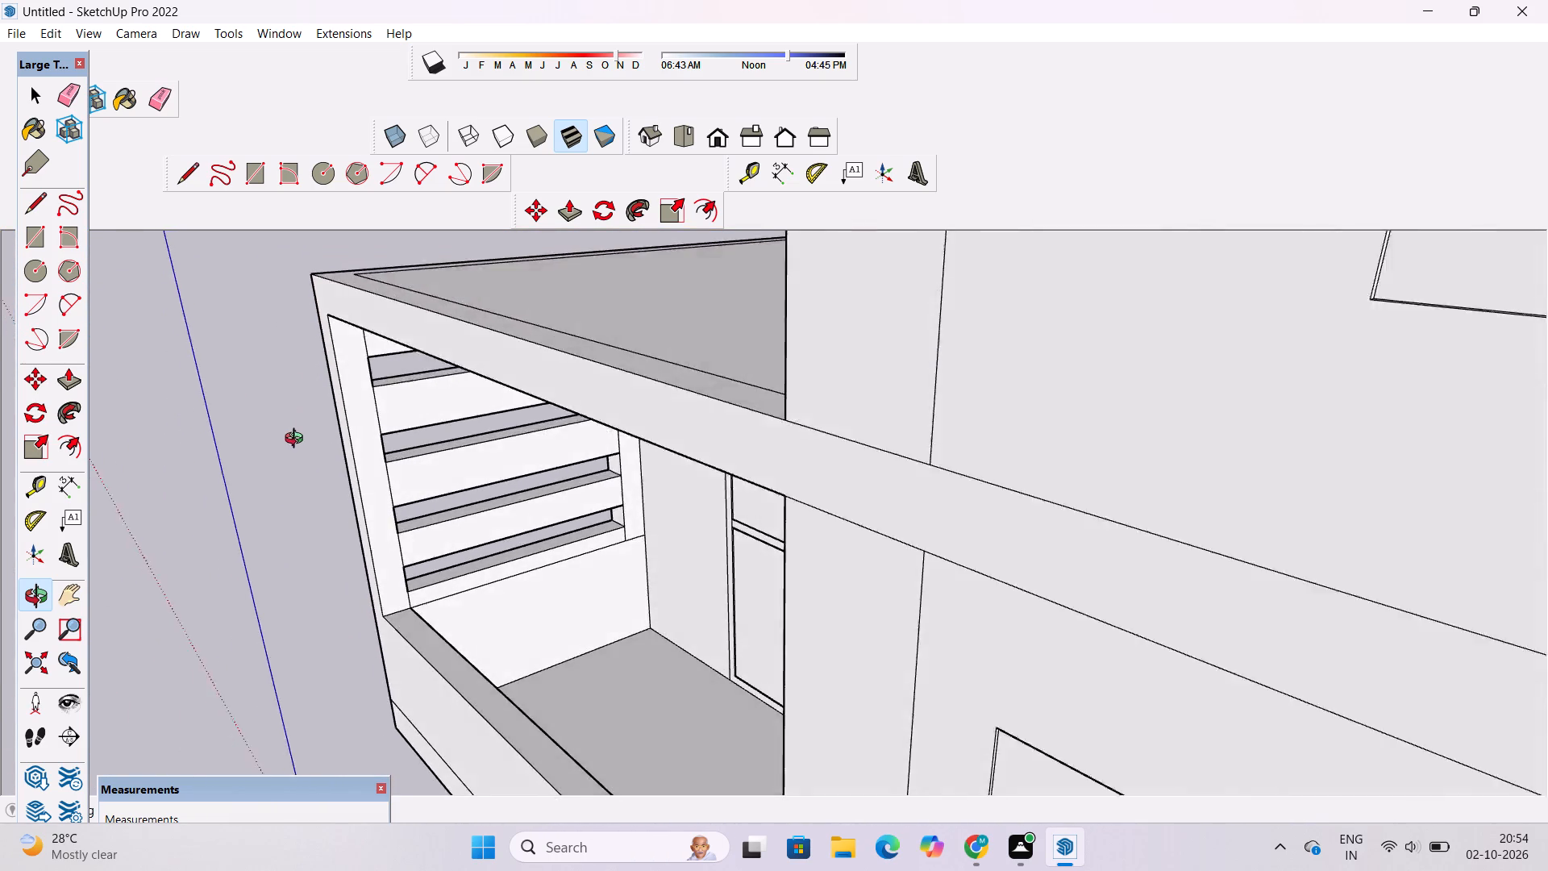
{"action": "left_click_drag", "start_coordinate": [298, 440], "coordinate": [308, 390]}
{"action": "scroll", "coordinate": [371, 452], "scroll_direction": "up", "scroll_amount": 2}
{"action": "left_click_drag", "start_coordinate": [376, 461], "coordinate": [396, 521], "text": "shift"}
{"action": "left_click_drag", "start_coordinate": [397, 527], "coordinate": [394, 507]}
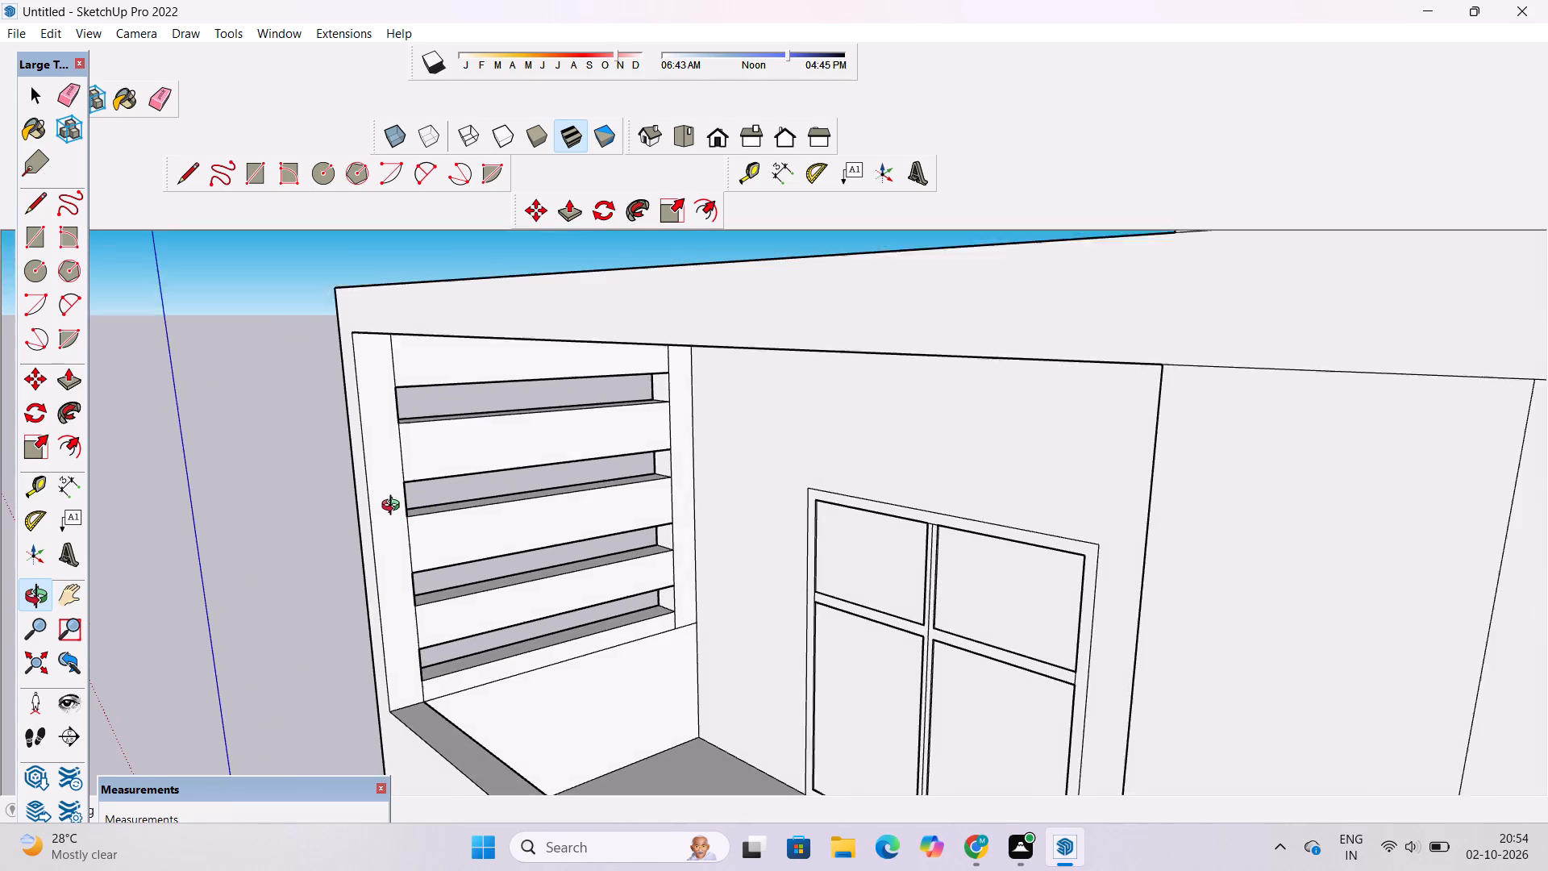
{"action": "left_click_drag", "start_coordinate": [394, 507], "coordinate": [393, 504]}
{"action": "key", "text": "e"}
{"action": "scroll", "coordinate": [402, 392], "scroll_direction": "up", "scroll_amount": 4}
{"action": "left_click", "coordinate": [386, 345]}
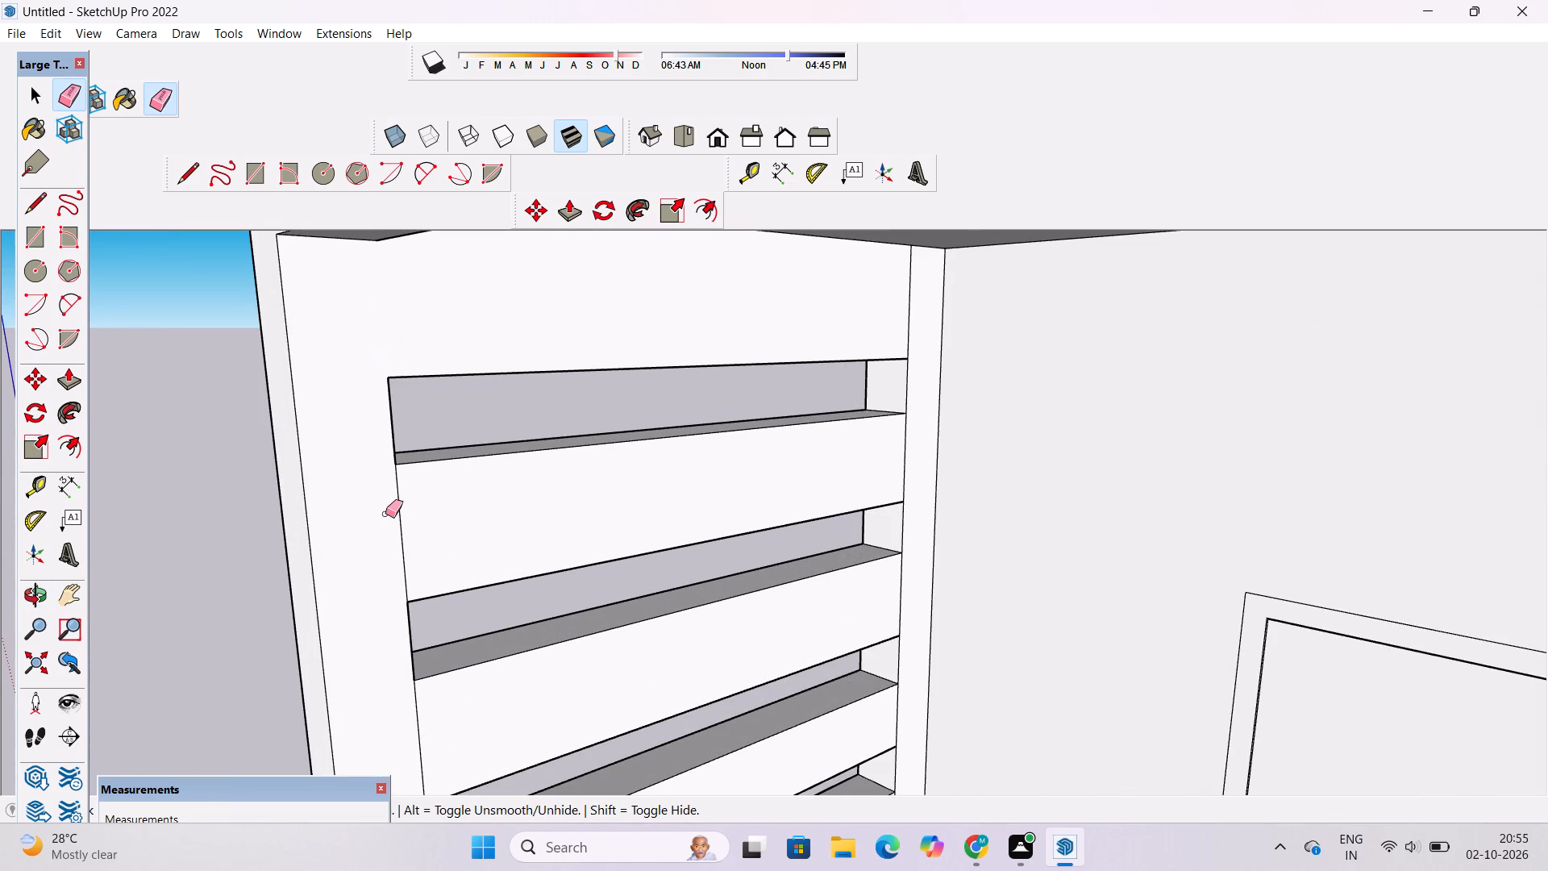
{"action": "left_click_drag", "start_coordinate": [406, 507], "coordinate": [388, 523]}
Erase the horizontal line below the lowest slot on the inner face, with the short vertical seam pieces at both ends.
{"action": "scroll", "coordinate": [371, 432], "scroll_direction": "down", "scroll_amount": 5}
{"action": "scroll", "coordinate": [394, 665], "scroll_direction": "up", "scroll_amount": 3}
{"action": "scroll", "coordinate": [381, 586], "scroll_direction": "down", "scroll_amount": 1}
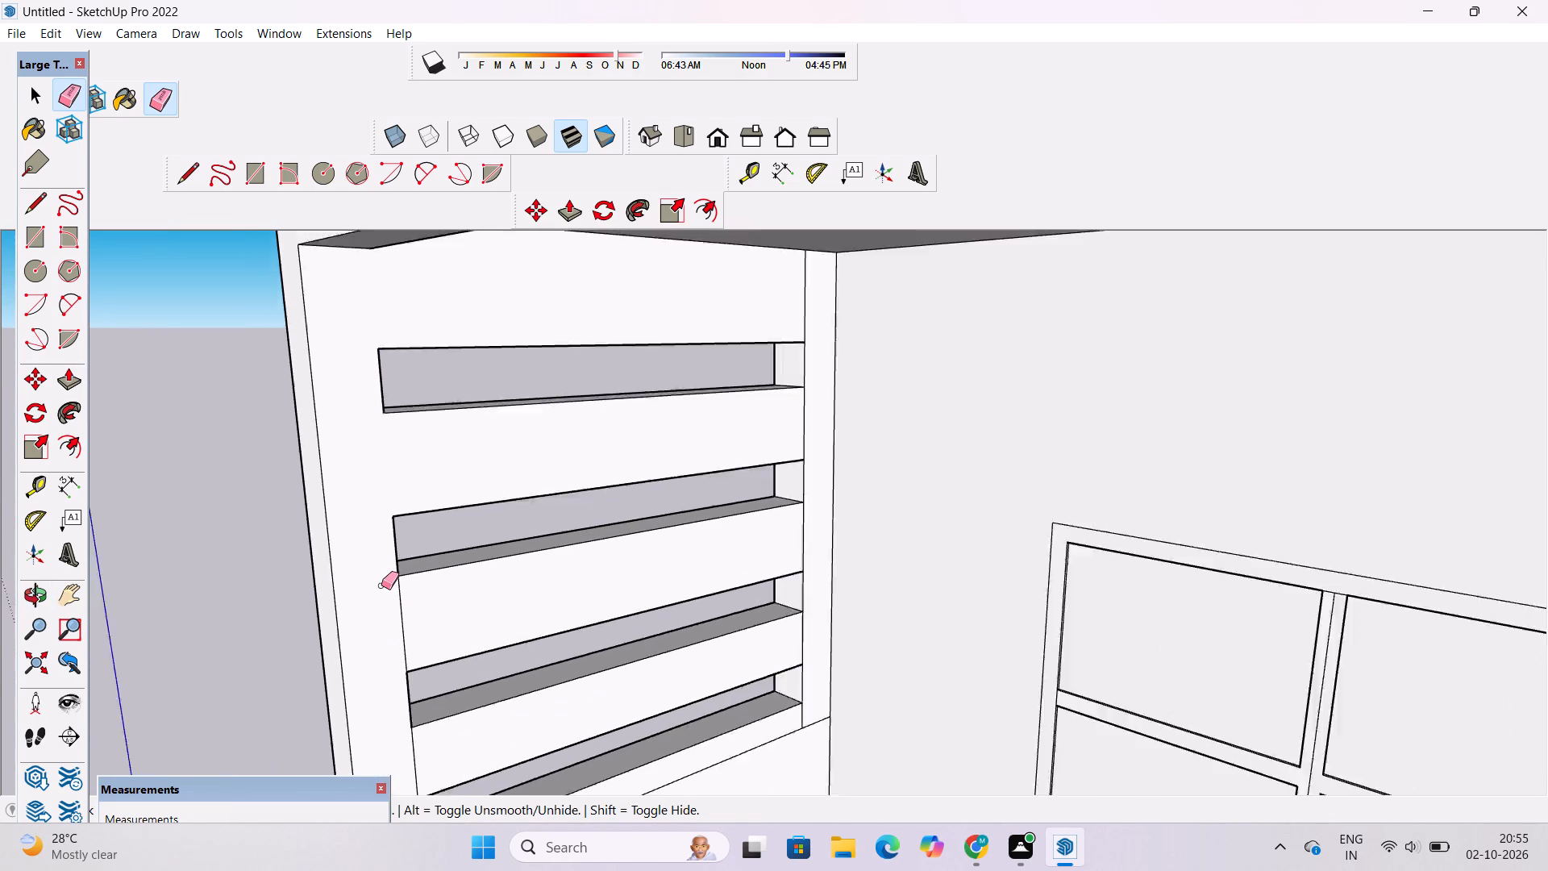
{"action": "scroll", "coordinate": [381, 586], "scroll_direction": "down", "scroll_amount": 6}
{"action": "scroll", "coordinate": [382, 669], "scroll_direction": "down", "scroll_amount": 4}
{"action": "scroll", "coordinate": [409, 753], "scroll_direction": "up", "scroll_amount": 9}
{"action": "left_click", "coordinate": [414, 739]}
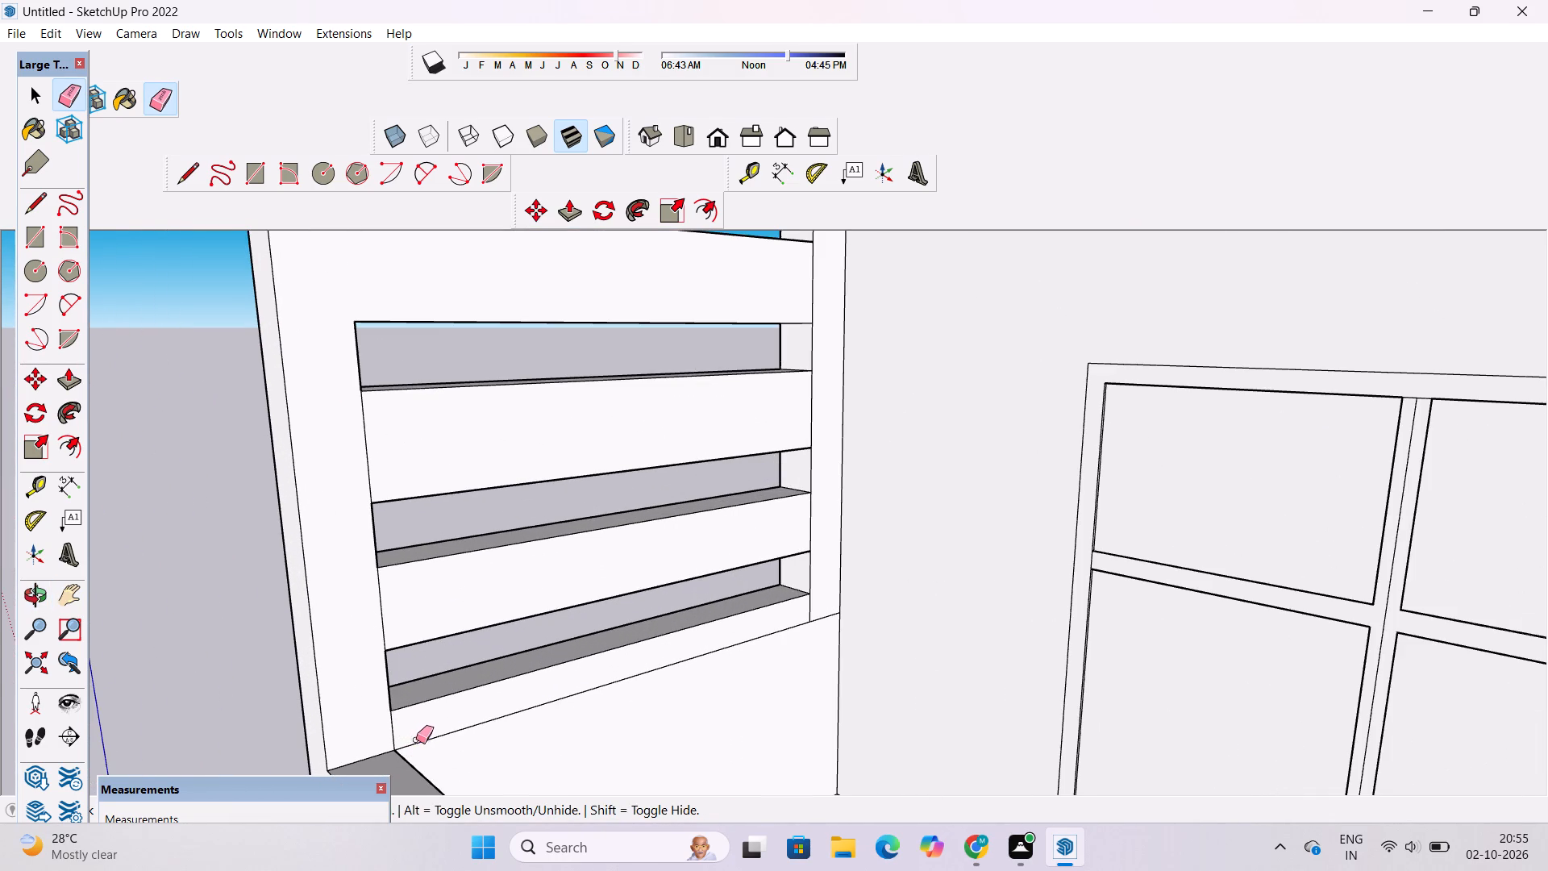
{"action": "left_click_drag", "start_coordinate": [406, 727], "coordinate": [394, 733]}
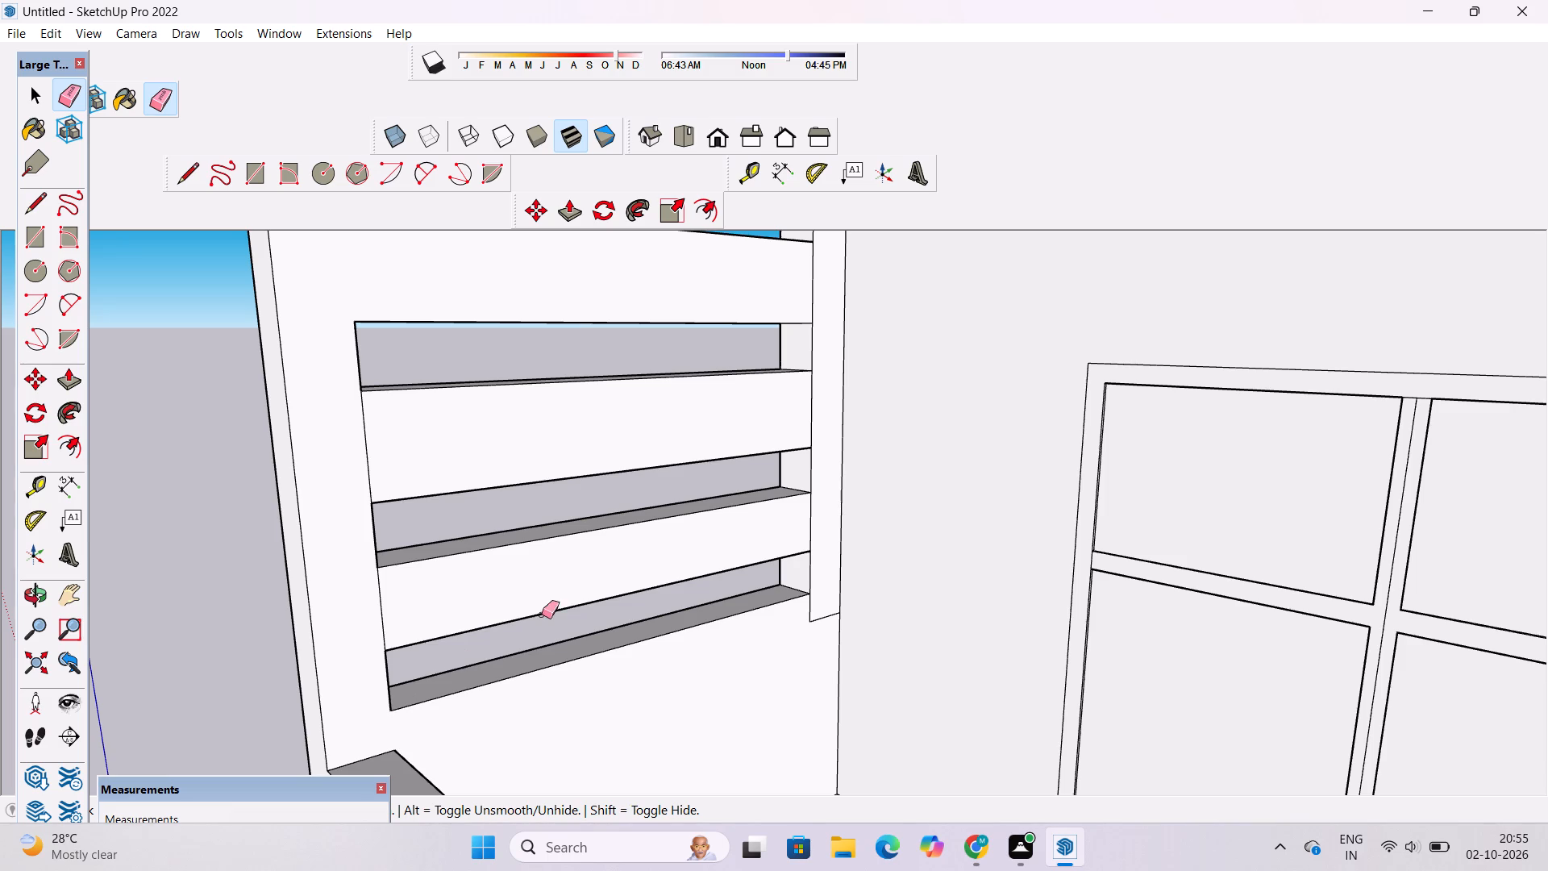
{"action": "left_click_drag", "start_coordinate": [823, 591], "coordinate": [819, 605]}
{"action": "left_click_drag", "start_coordinate": [819, 605], "coordinate": [808, 615]}
Erase the remaining vertical seam segments between the slots at their rear and front ends on the inner face.
{"action": "scroll", "coordinate": [475, 707], "scroll_direction": "down", "scroll_amount": 4}
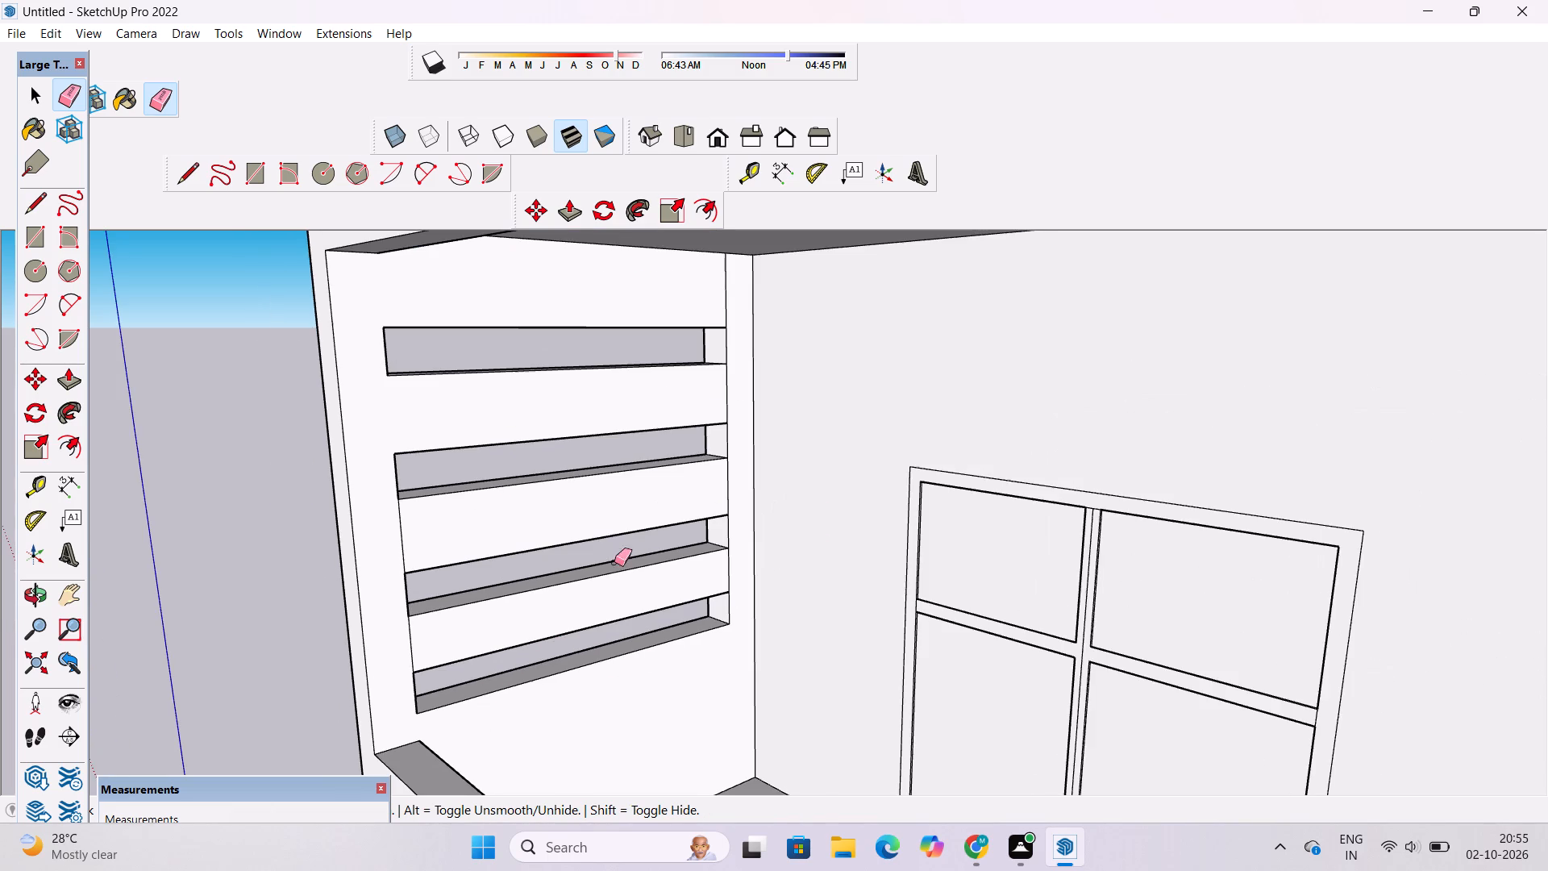
{"action": "scroll", "coordinate": [726, 352], "scroll_direction": "up", "scroll_amount": 2}
{"action": "left_click", "coordinate": [728, 308]}
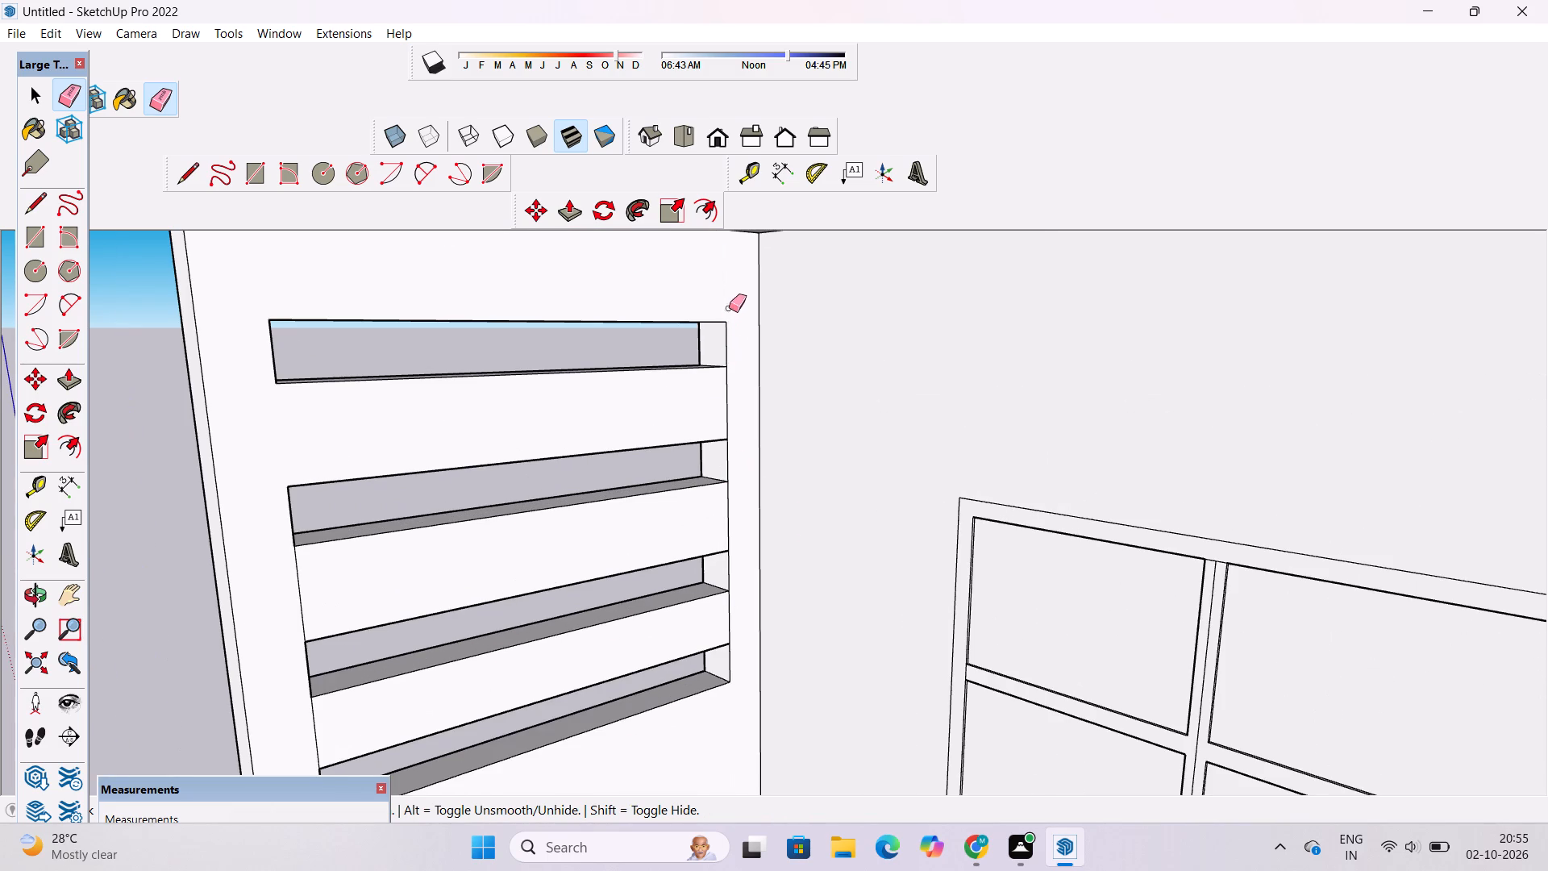
{"action": "left_click_drag", "start_coordinate": [731, 392], "coordinate": [728, 406]}
{"action": "left_click_drag", "start_coordinate": [730, 498], "coordinate": [724, 510]}
{"action": "left_click", "coordinate": [728, 609]}
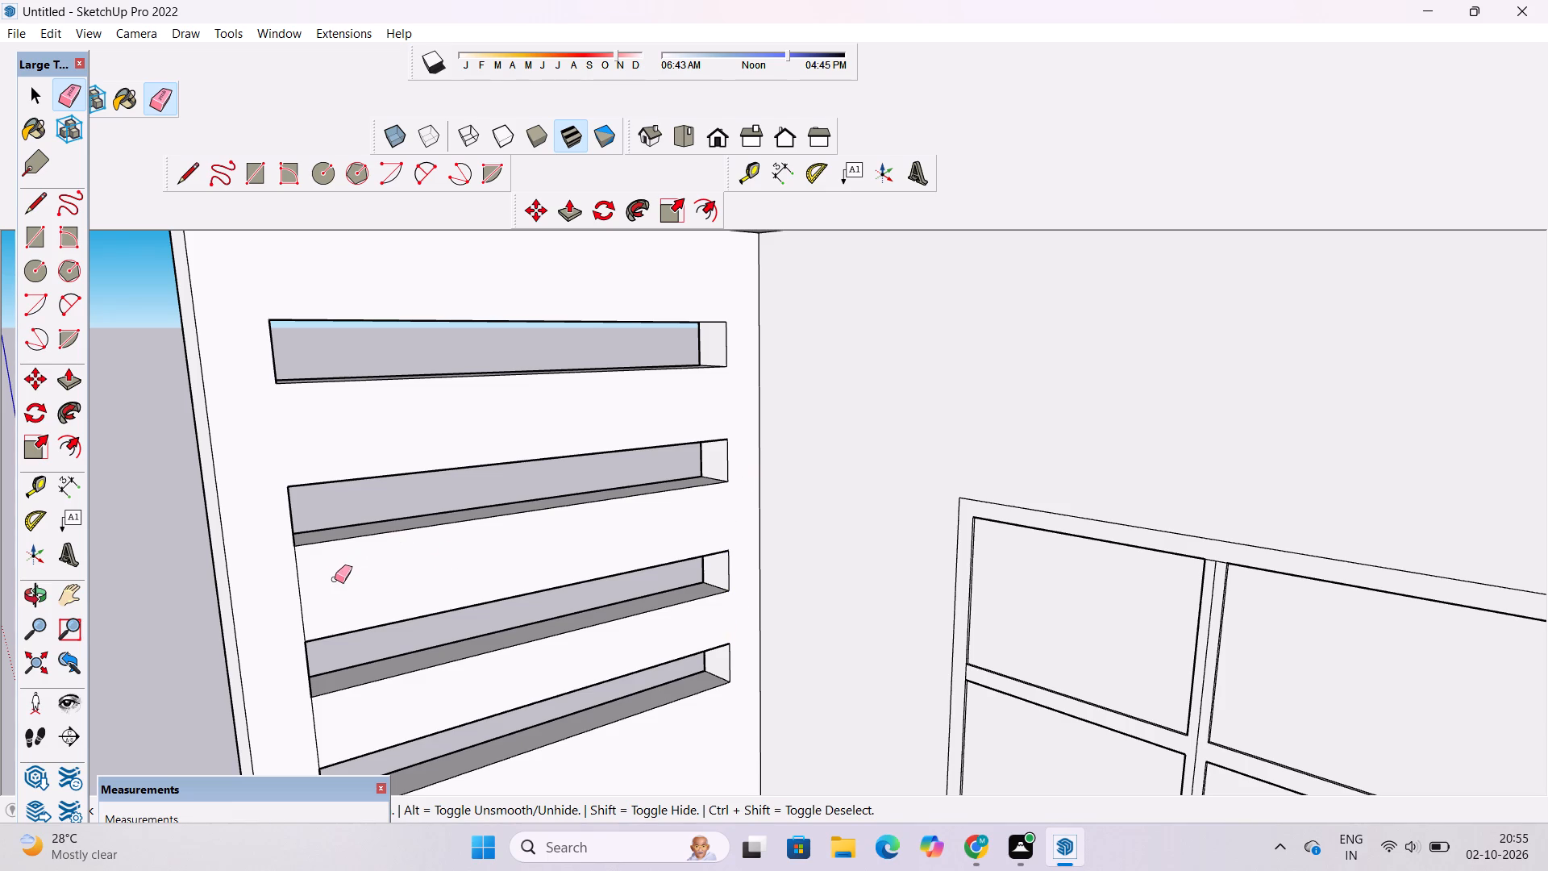
{"action": "left_click_drag", "start_coordinate": [335, 579], "coordinate": [293, 598]}
{"action": "left_click_drag", "start_coordinate": [304, 718], "coordinate": [316, 725]}
Examine the whole building's front and slotted side from several angles, including the standard front view.
{"action": "scroll", "coordinate": [395, 590], "scroll_direction": "down", "scroll_amount": 5}
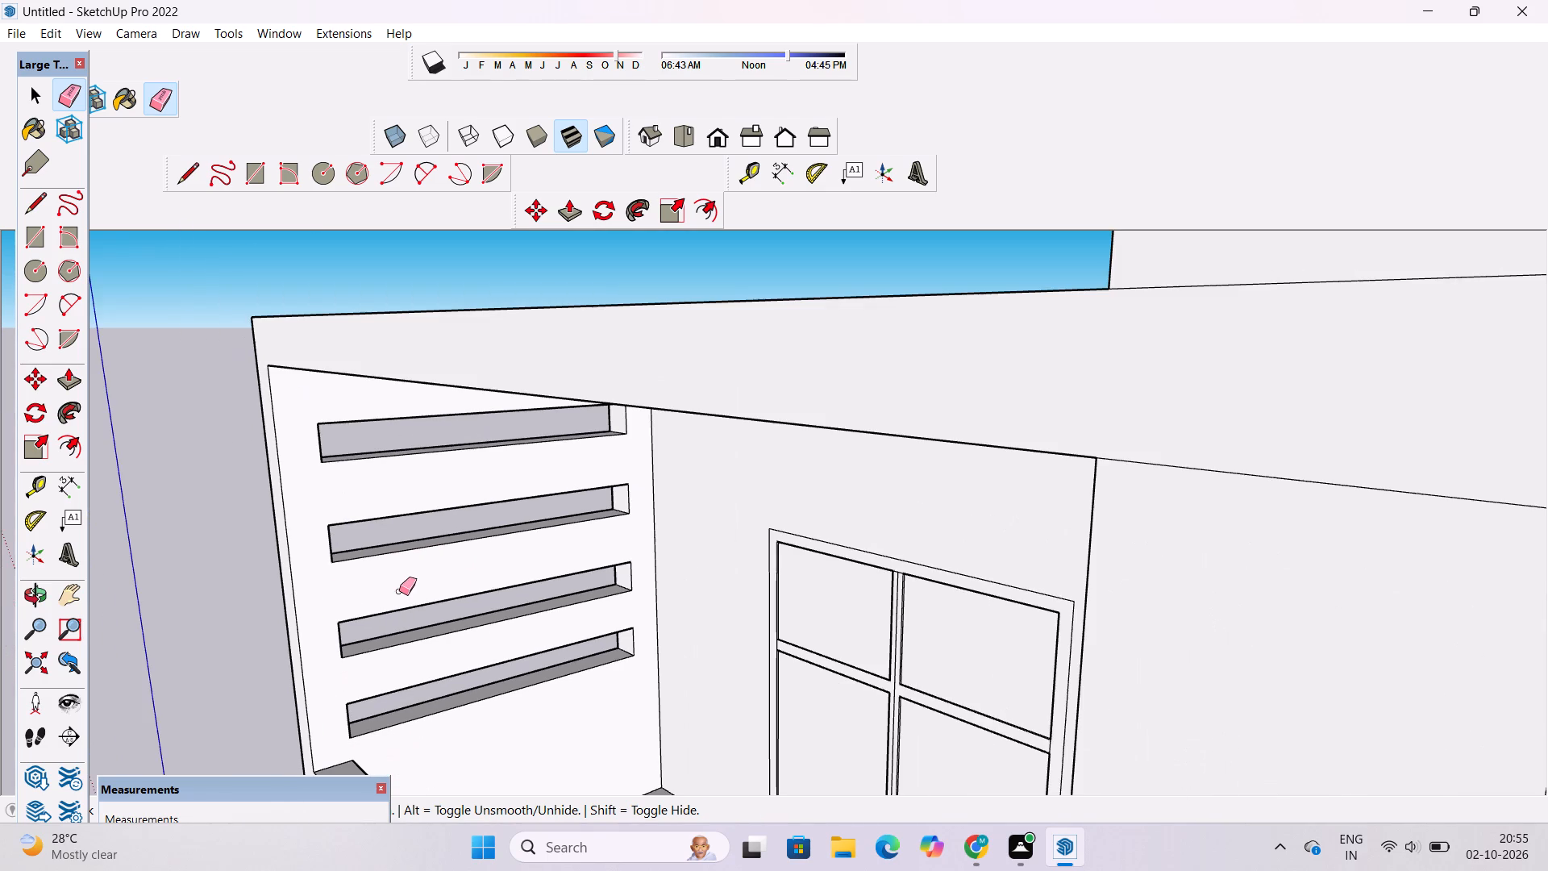
{"action": "key", "text": "space"}
{"action": "type", "text": "o"}
{"action": "scroll", "coordinate": [411, 594], "scroll_direction": "down", "scroll_amount": 5}
{"action": "left_click_drag", "start_coordinate": [352, 629], "coordinate": [473, 552]}
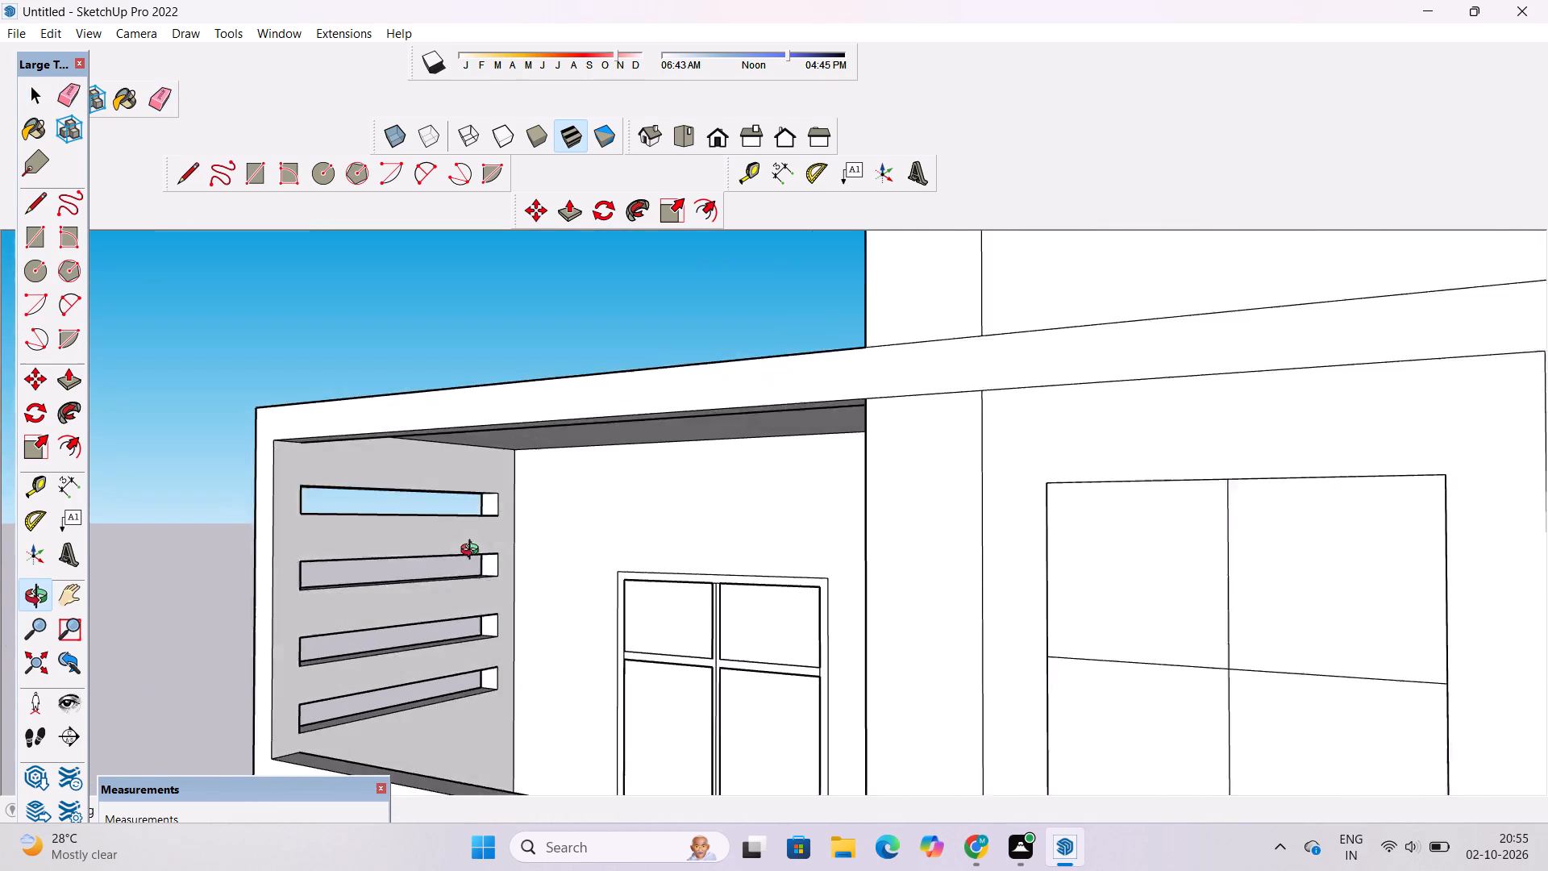
{"action": "left_click_drag", "start_coordinate": [473, 552], "coordinate": [501, 527]}
{"action": "scroll", "coordinate": [531, 509], "scroll_direction": "down", "scroll_amount": 5}
{"action": "left_click_drag", "start_coordinate": [505, 587], "coordinate": [622, 551]}
{"action": "left_click_drag", "start_coordinate": [547, 573], "coordinate": [676, 658]}
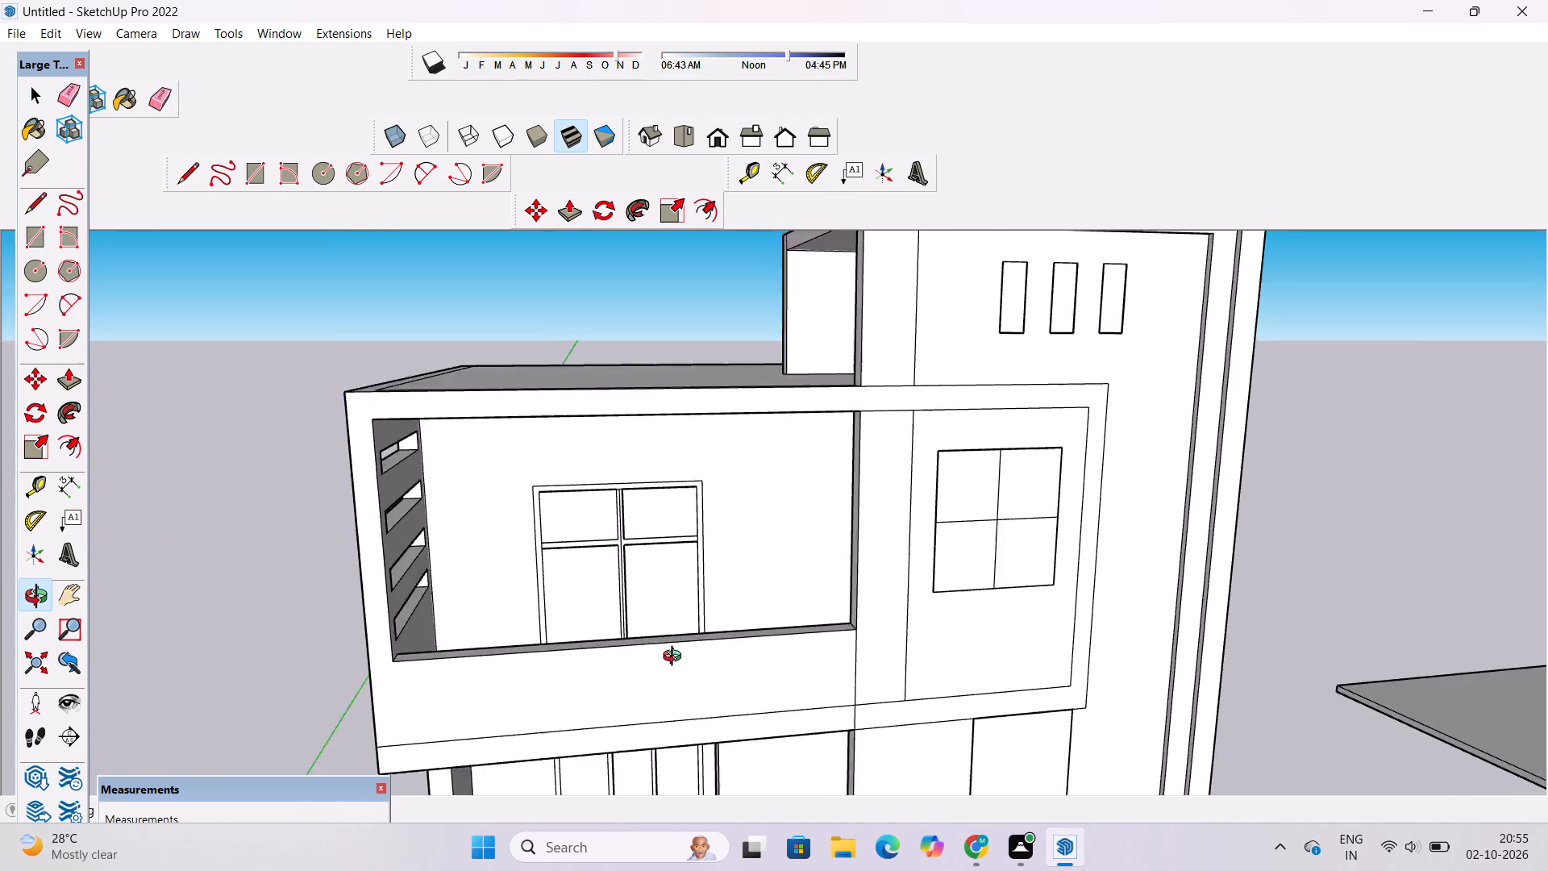
{"action": "left_click_drag", "start_coordinate": [676, 658], "coordinate": [677, 660]}
{"action": "left_click_drag", "start_coordinate": [677, 660], "coordinate": [677, 601]}
{"action": "scroll", "coordinate": [624, 594], "scroll_direction": "down", "scroll_amount": 1}
{"action": "left_click_drag", "start_coordinate": [621, 590], "coordinate": [632, 623], "text": "shift"}
{"action": "scroll", "coordinate": [624, 600], "scroll_direction": "down", "scroll_amount": 6}
{"action": "left_click_drag", "start_coordinate": [725, 655], "coordinate": [709, 606], "text": "shift"}
{"action": "left_click_drag", "start_coordinate": [708, 605], "coordinate": [673, 597]}
{"action": "left_click_drag", "start_coordinate": [657, 708], "coordinate": [661, 673]}
{"action": "left_click_drag", "start_coordinate": [643, 686], "coordinate": [675, 675], "text": "shift"}
{"action": "left_click_drag", "start_coordinate": [689, 698], "coordinate": [712, 715]}
{"action": "left_click_drag", "start_coordinate": [718, 715], "coordinate": [718, 681]}
{"action": "scroll", "coordinate": [673, 670], "scroll_direction": "down", "scroll_amount": 3}
{"action": "left_click_drag", "start_coordinate": [659, 688], "coordinate": [676, 728]}
{"action": "scroll", "coordinate": [668, 722], "scroll_direction": "up", "scroll_amount": 3}
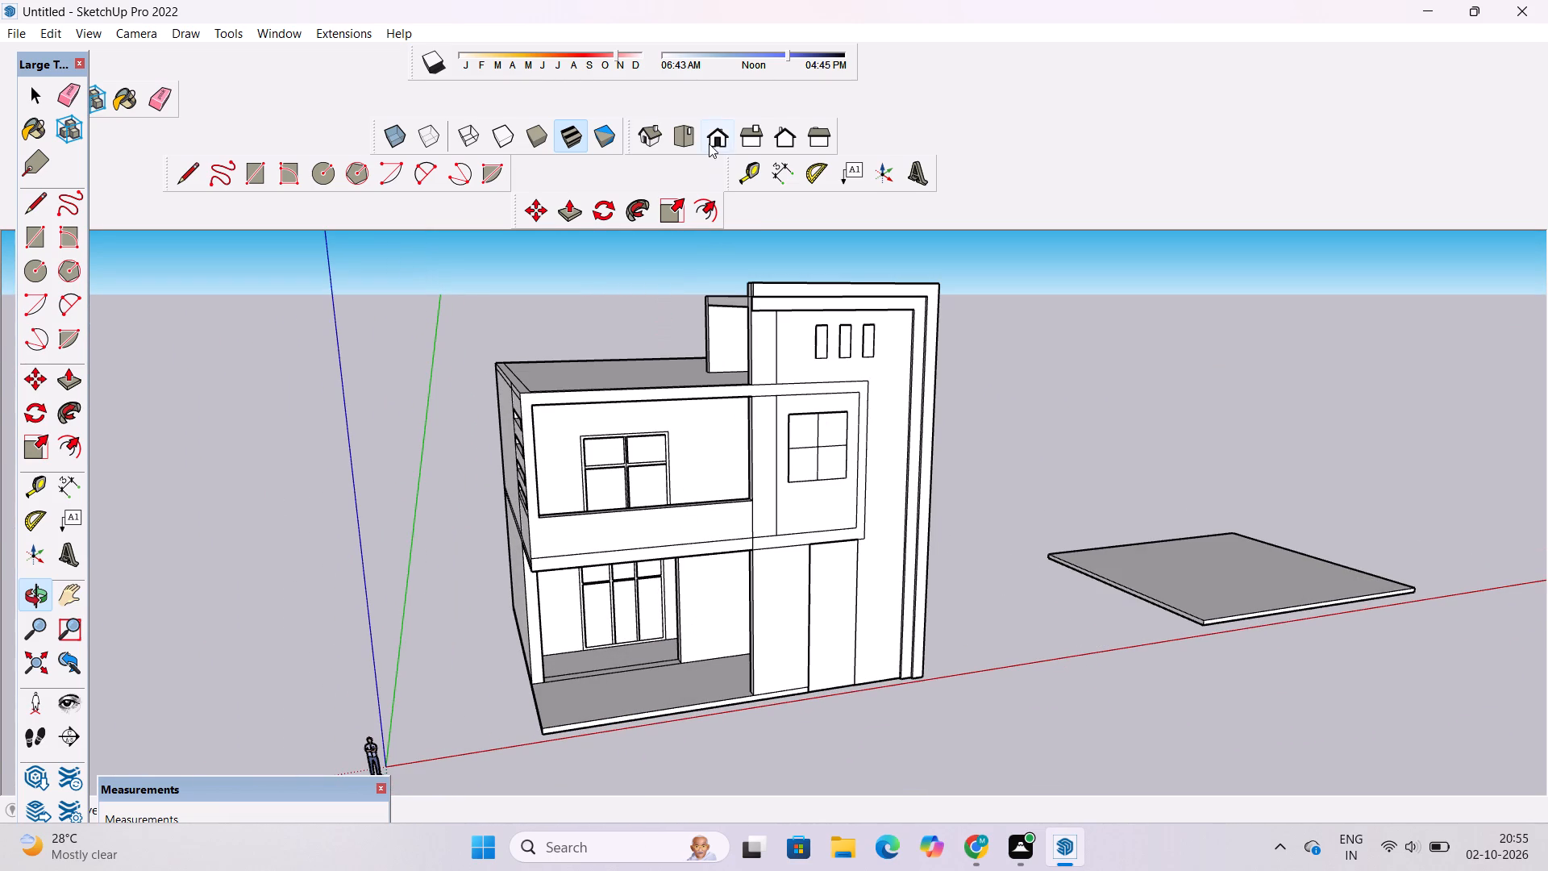
{"action": "left_click", "coordinate": [709, 144]}
{"action": "scroll", "coordinate": [583, 397], "scroll_direction": "down", "scroll_amount": 4}
{"action": "left_click_drag", "start_coordinate": [555, 440], "coordinate": [688, 440], "text": "shift"}
{"action": "left_click_drag", "start_coordinate": [691, 443], "coordinate": [730, 578]}
{"action": "left_click_drag", "start_coordinate": [697, 585], "coordinate": [818, 580], "text": "shift"}
{"action": "left_click_drag", "start_coordinate": [806, 597], "coordinate": [826, 594]}
{"action": "scroll", "coordinate": [653, 511], "scroll_direction": "up", "scroll_amount": 2}
{"action": "left_click_drag", "start_coordinate": [657, 529], "coordinate": [822, 527]}
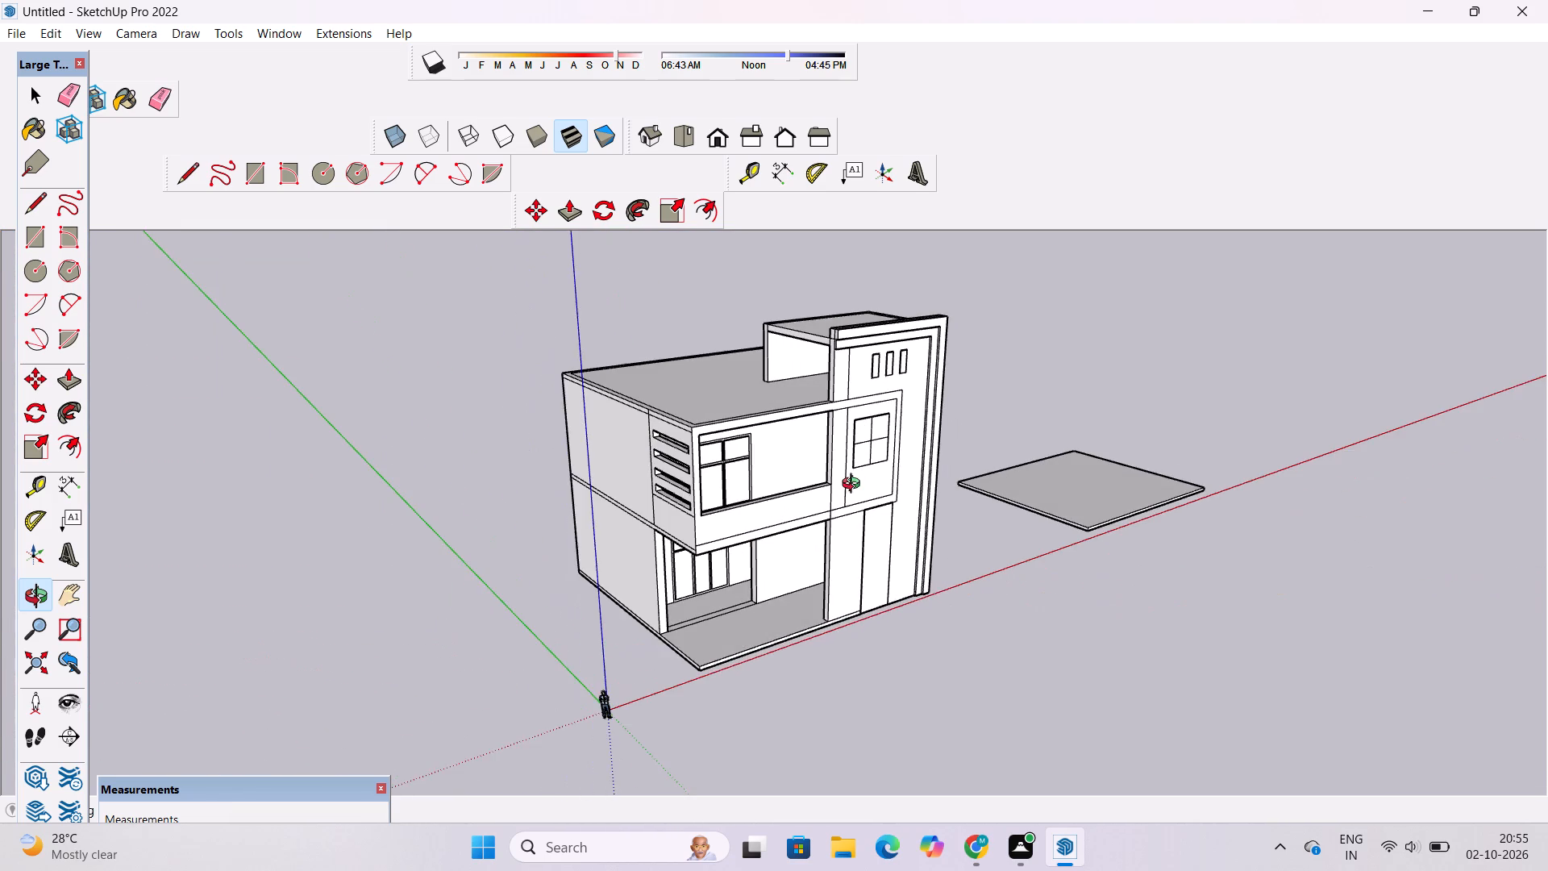
{"action": "scroll", "coordinate": [845, 473], "scroll_direction": "up", "scroll_amount": 1}
{"action": "left_click_drag", "start_coordinate": [798, 472], "coordinate": [755, 498], "text": "shift"}
{"action": "left_click_drag", "start_coordinate": [721, 498], "coordinate": [763, 501]}
{"action": "left_click_drag", "start_coordinate": [764, 501], "coordinate": [768, 484], "text": "shift"}
{"action": "scroll", "coordinate": [768, 481], "scroll_direction": "down", "scroll_amount": 3}
{"action": "left_click_drag", "start_coordinate": [826, 572], "coordinate": [709, 593]}
{"action": "scroll", "coordinate": [693, 596], "scroll_direction": "up", "scroll_amount": 3}
{"action": "left_click_drag", "start_coordinate": [709, 606], "coordinate": [641, 592]}
{"action": "left_click_drag", "start_coordinate": [676, 610], "coordinate": [599, 640]}
{"action": "left_click_drag", "start_coordinate": [599, 643], "coordinate": [590, 594], "text": "shift"}
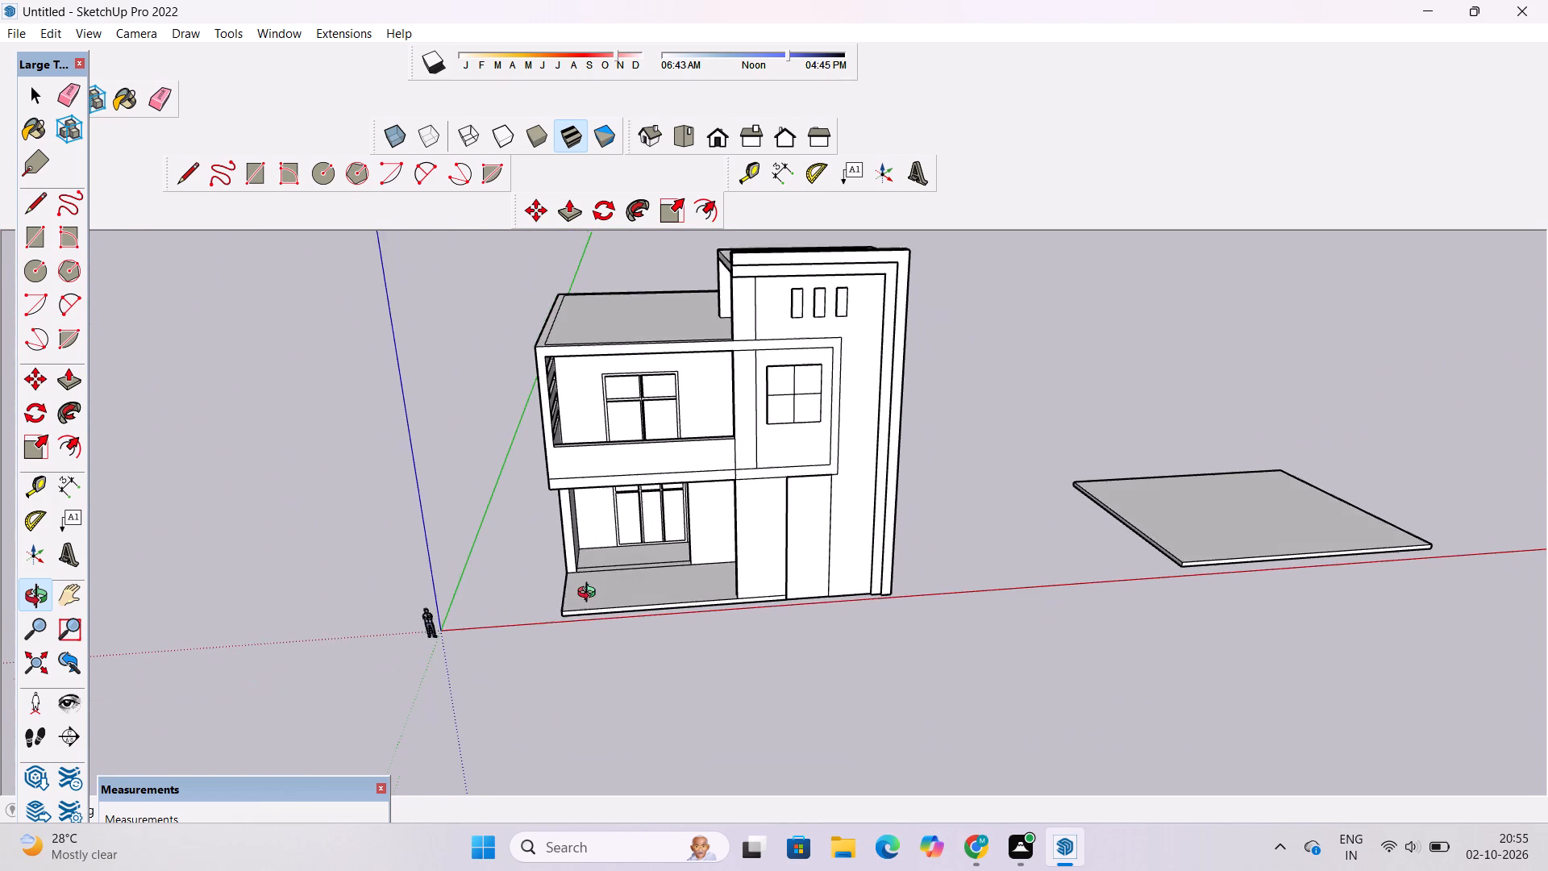
Examine the ground-floor porch and the front corner of its base slab up close.
{"action": "scroll", "coordinate": [574, 597], "scroll_direction": "up", "scroll_amount": 1}
{"action": "left_click", "coordinate": [567, 604], "text": "shift"}
{"action": "left_click_drag", "start_coordinate": [575, 610], "coordinate": [593, 631], "text": "shift"}
{"action": "left_click_drag", "start_coordinate": [601, 629], "coordinate": [619, 637]}
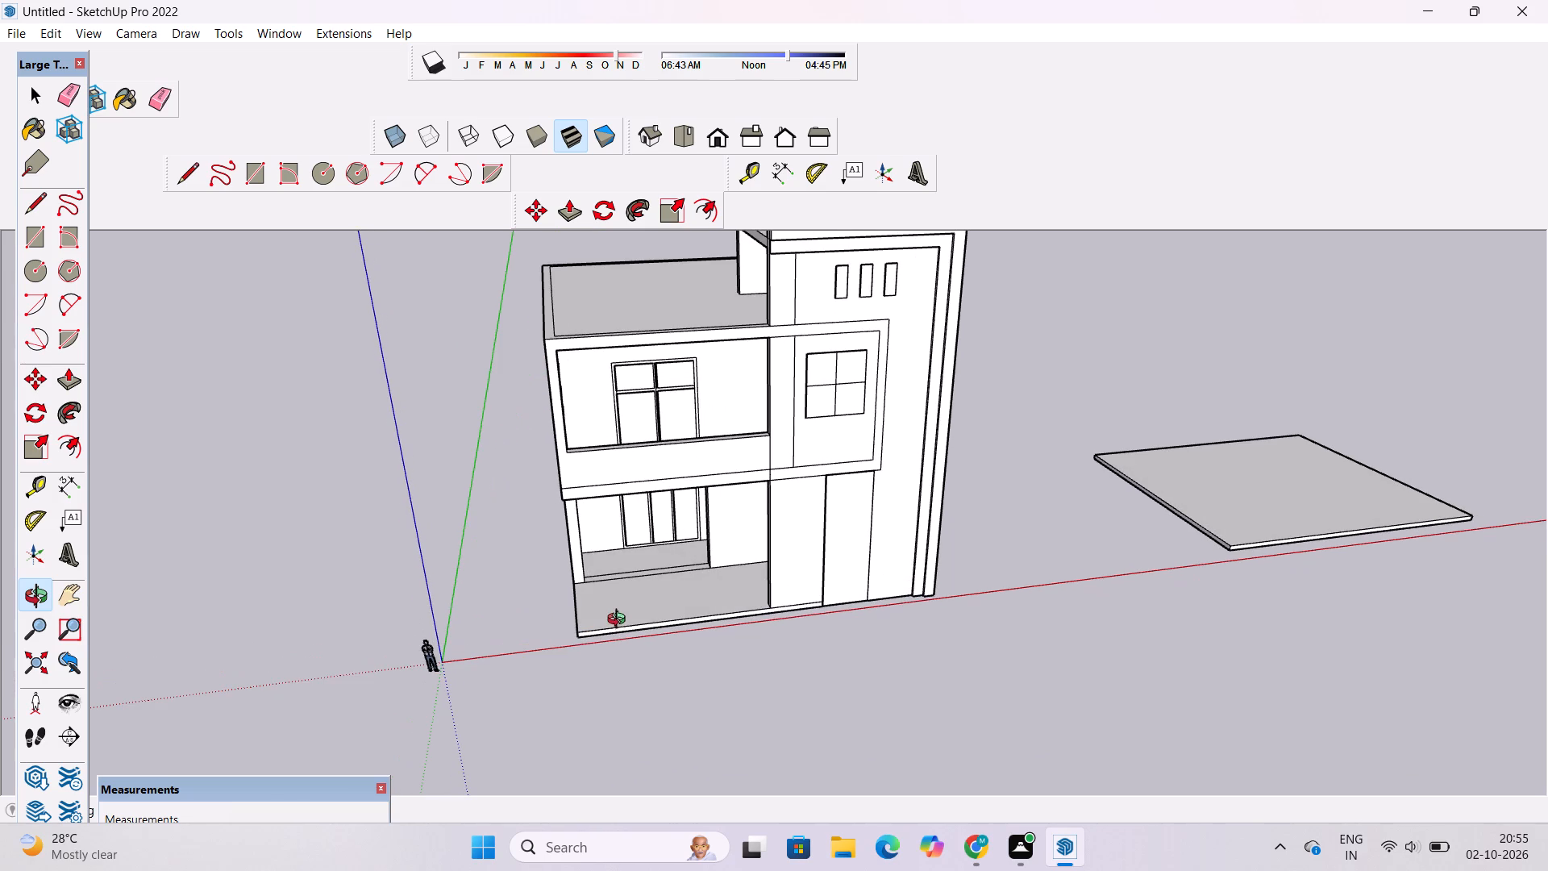
{"action": "scroll", "coordinate": [607, 609], "scroll_direction": "up", "scroll_amount": 2}
{"action": "left_click_drag", "start_coordinate": [604, 605], "coordinate": [565, 594], "text": "shift"}
{"action": "left_click_drag", "start_coordinate": [577, 603], "coordinate": [637, 612]}
{"action": "left_click_drag", "start_coordinate": [567, 643], "coordinate": [563, 616]}
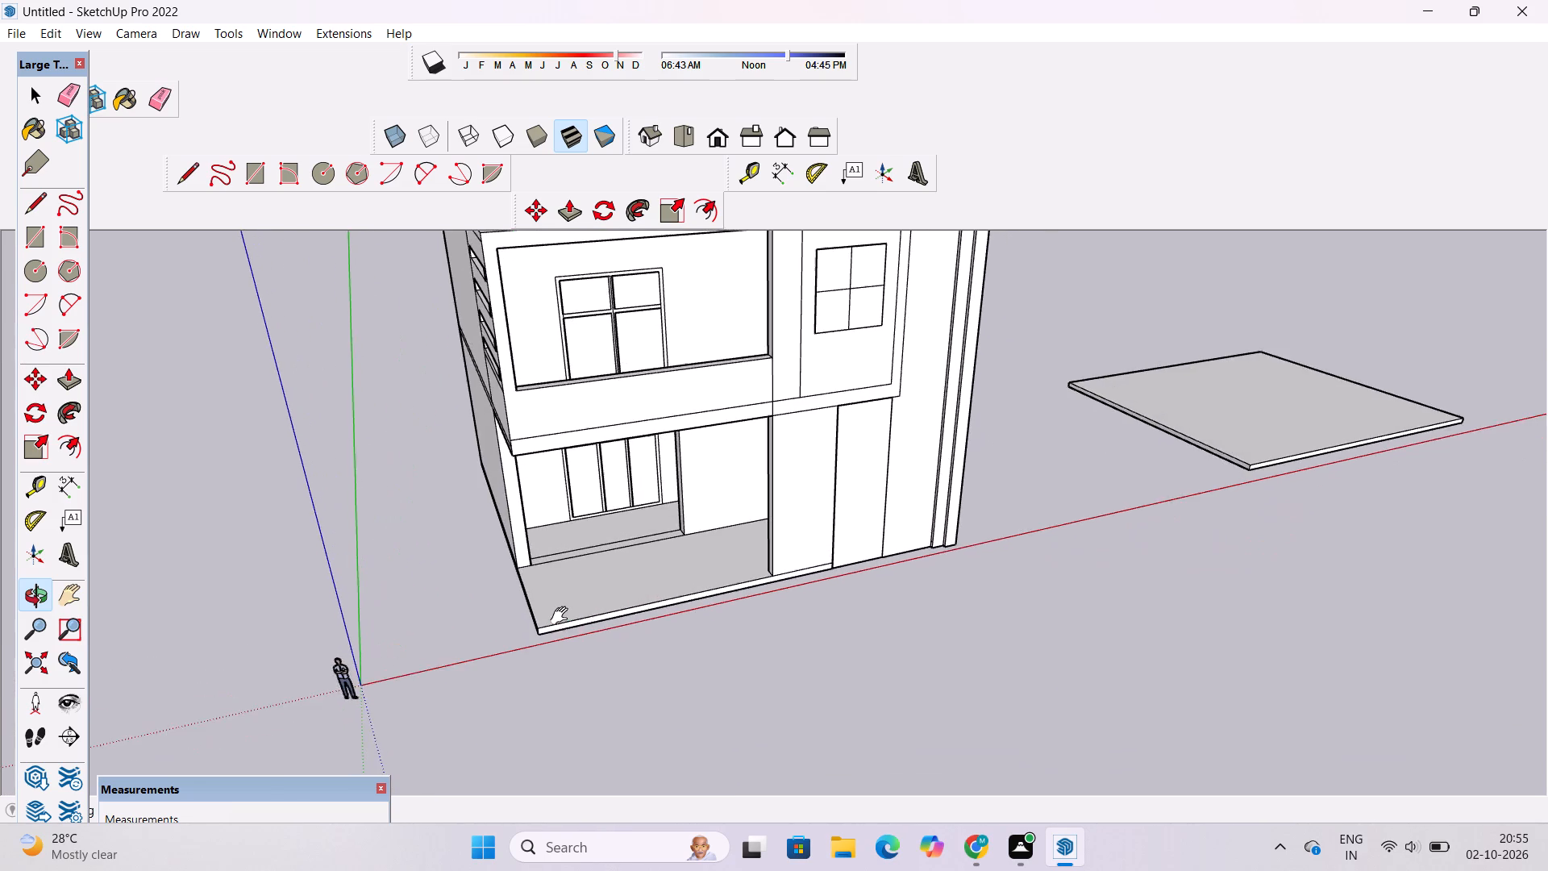
{"action": "left_click_drag", "start_coordinate": [563, 616], "coordinate": [563, 617]}
{"action": "left_click_drag", "start_coordinate": [569, 625], "coordinate": [591, 669]}
{"action": "scroll", "coordinate": [536, 607], "scroll_direction": "up", "scroll_amount": 7}
{"action": "double_click", "coordinate": [535, 603], "text": "shift"}
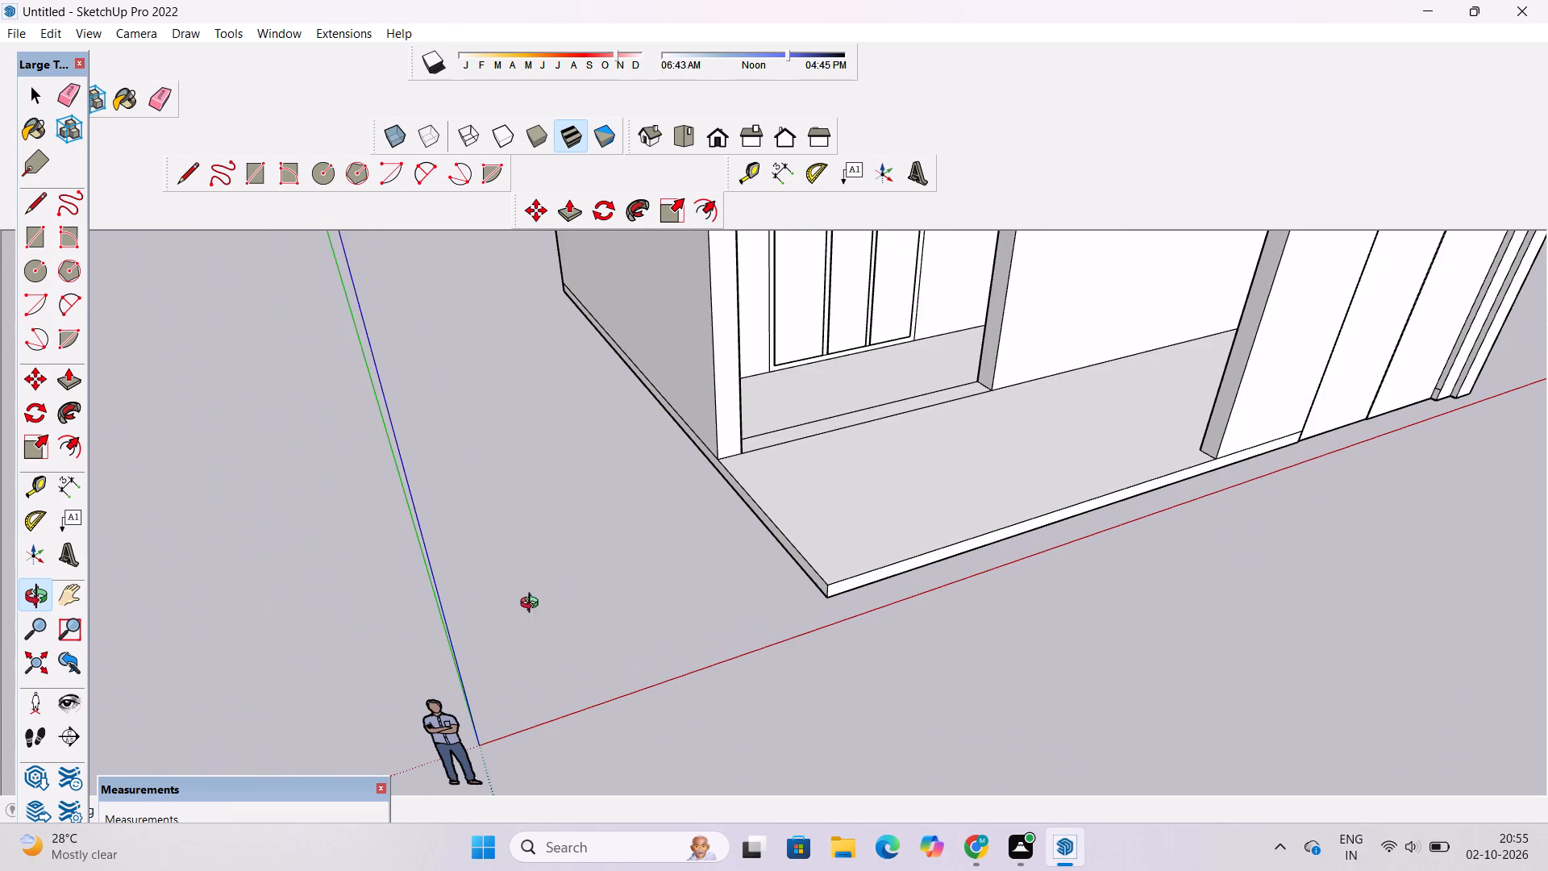
Place a guide line 1.5' inside the porch slab's outer side edge, running parallel to it.
{"action": "scroll", "coordinate": [487, 596], "scroll_direction": "down", "scroll_amount": 4}
{"action": "scroll", "coordinate": [631, 559], "scroll_direction": "up", "scroll_amount": 2}
{"action": "left_click_drag", "start_coordinate": [639, 555], "coordinate": [612, 565], "text": "shift"}
{"action": "left_click_drag", "start_coordinate": [736, 532], "coordinate": [627, 572]}
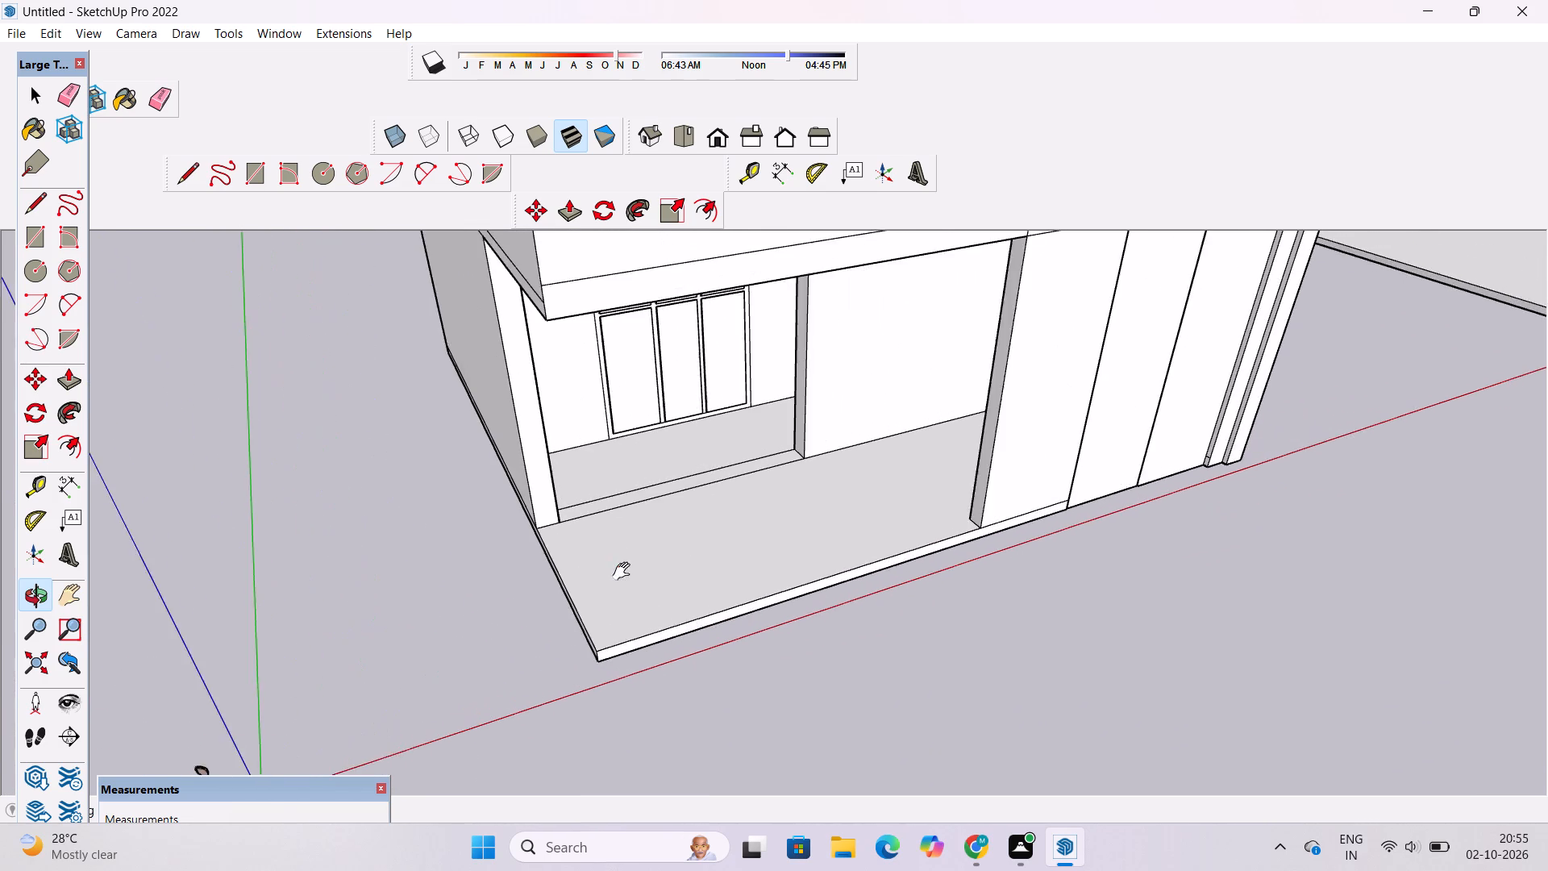
{"action": "scroll", "coordinate": [625, 572], "scroll_direction": "up", "scroll_amount": 3}
{"action": "key", "text": "t"}
{"action": "scroll", "coordinate": [507, 519], "scroll_direction": "up", "scroll_amount": 3}
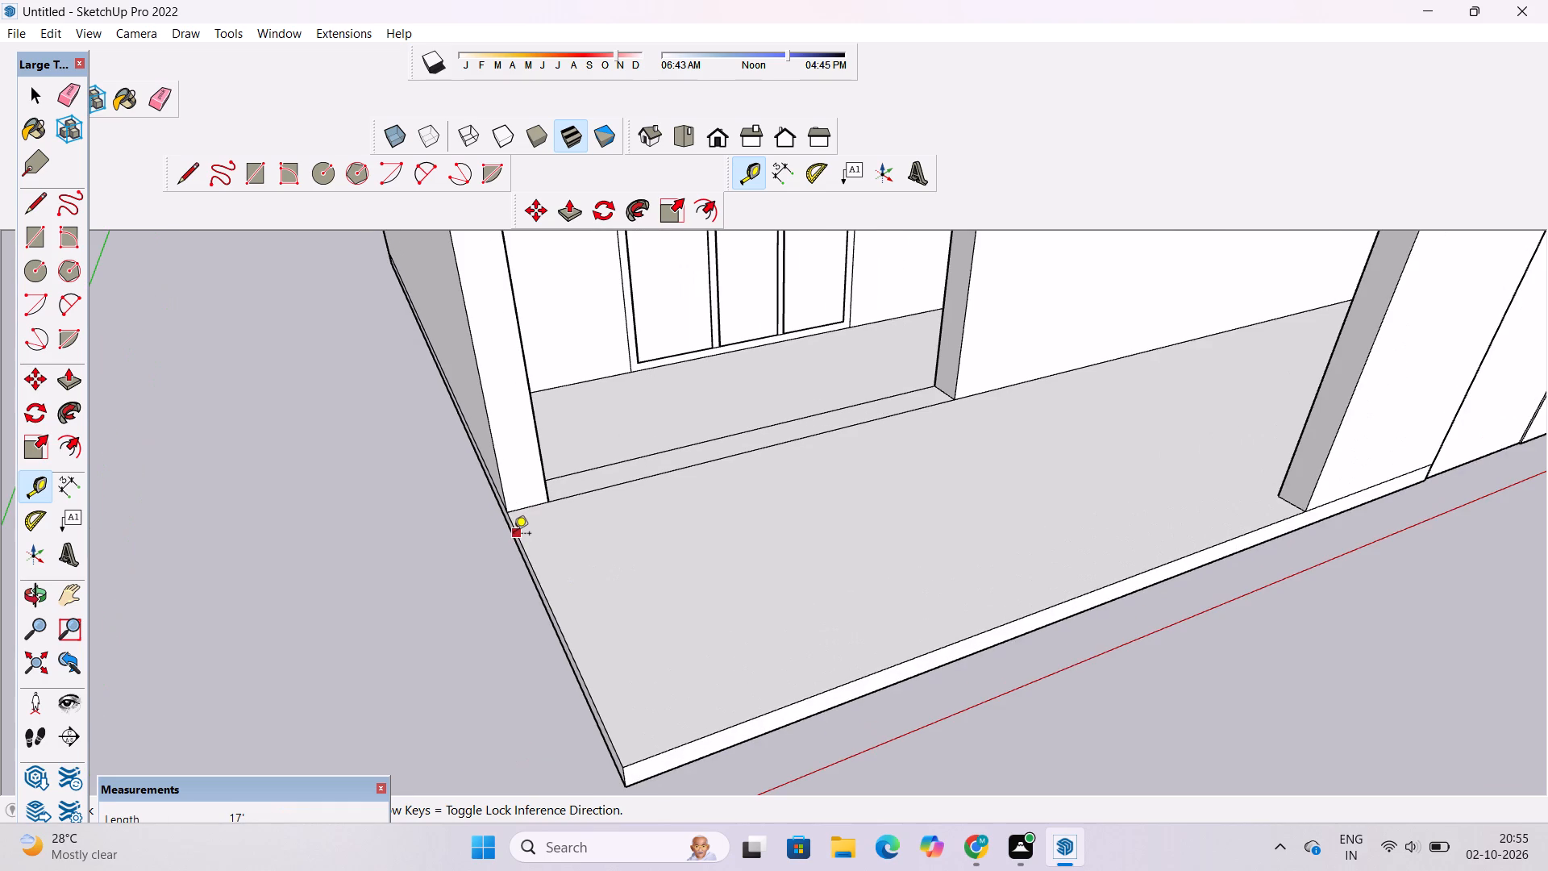
{"action": "left_click", "coordinate": [514, 535]}
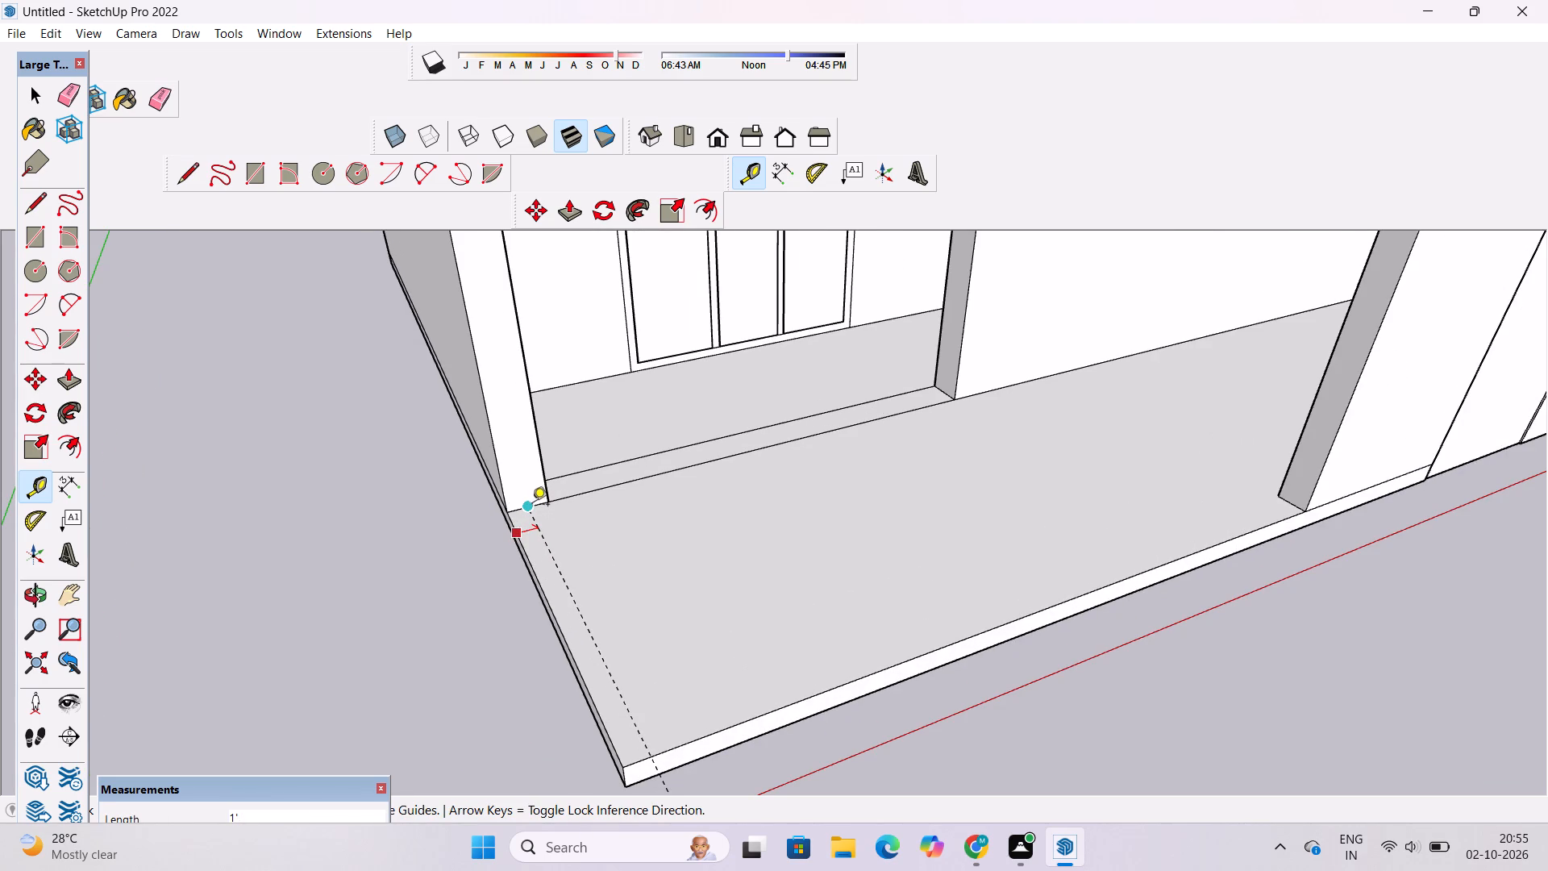
{"action": "scroll", "coordinate": [536, 508], "scroll_direction": "up", "scroll_amount": 2}
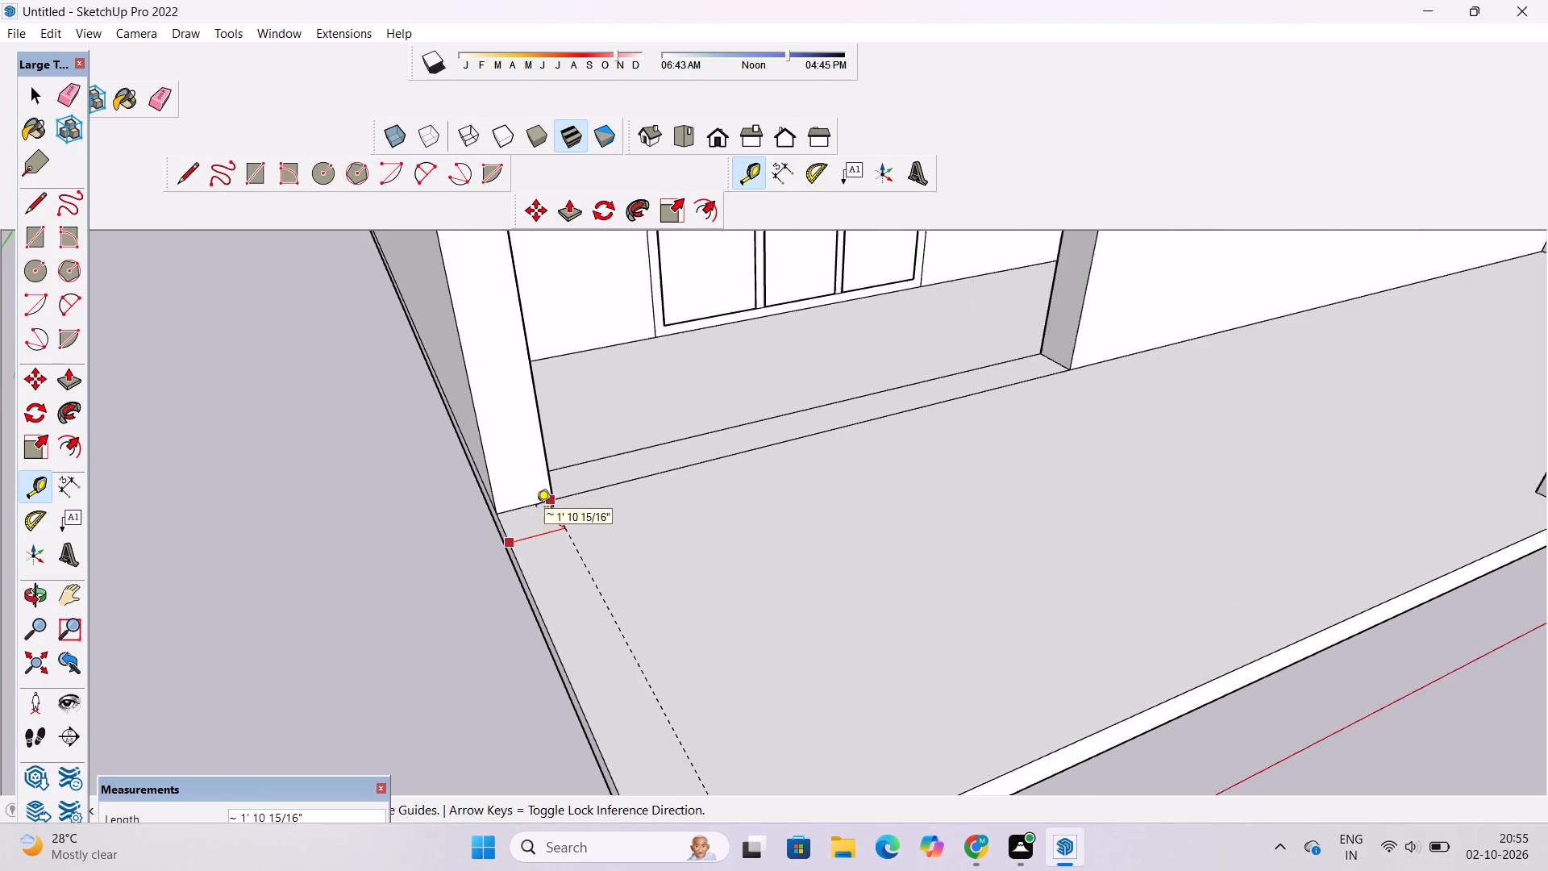
{"action": "scroll", "coordinate": [536, 508], "scroll_direction": "up", "scroll_amount": 6}
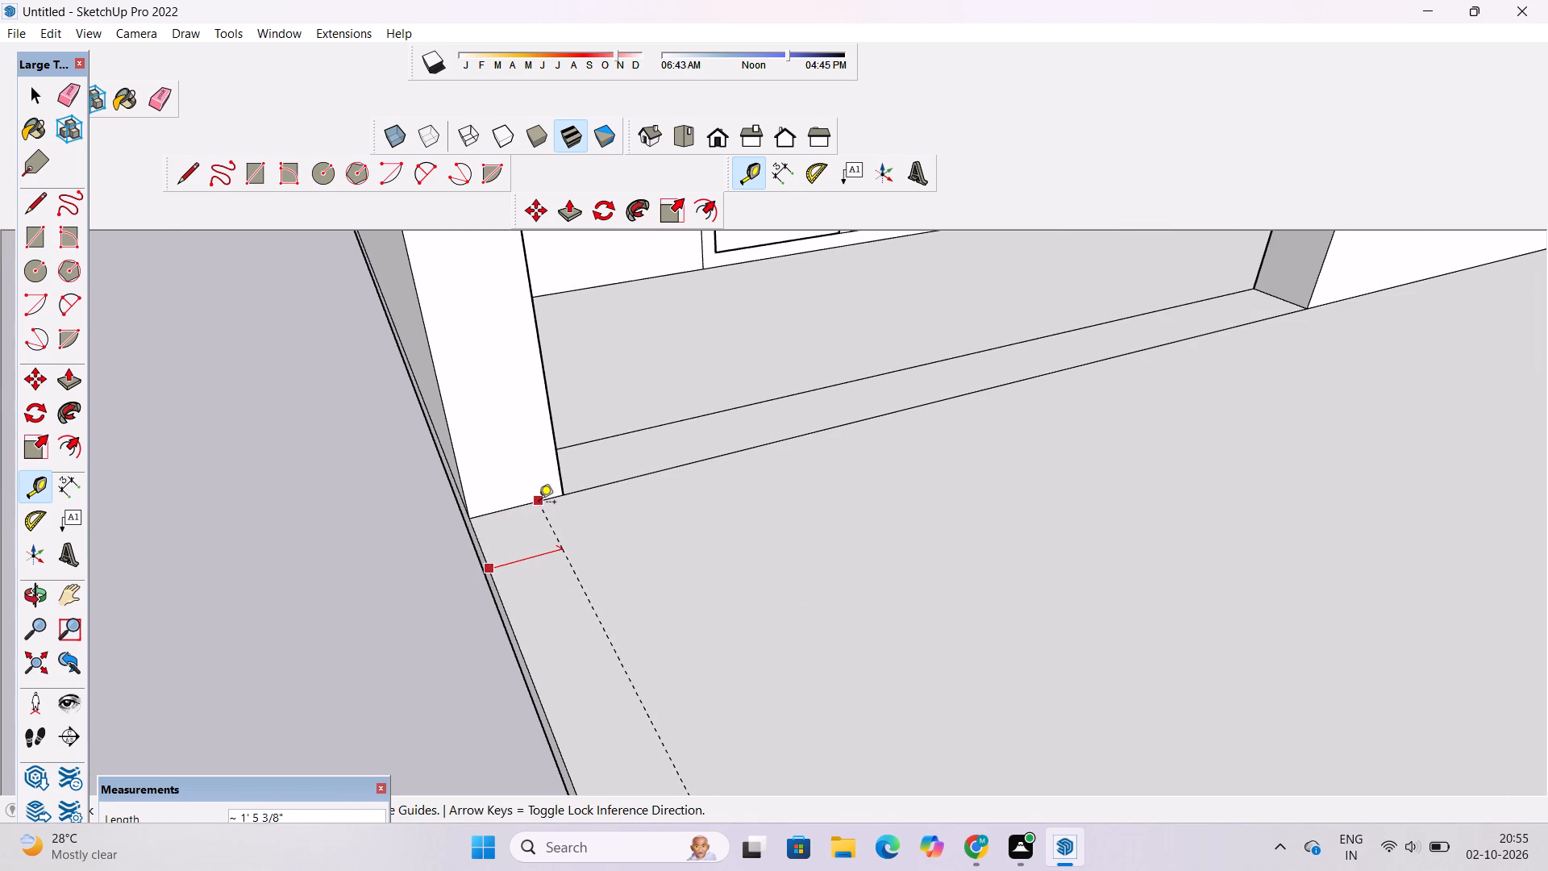
{"action": "type", "text": "1.5'"}
{"action": "key", "text": "Return"}
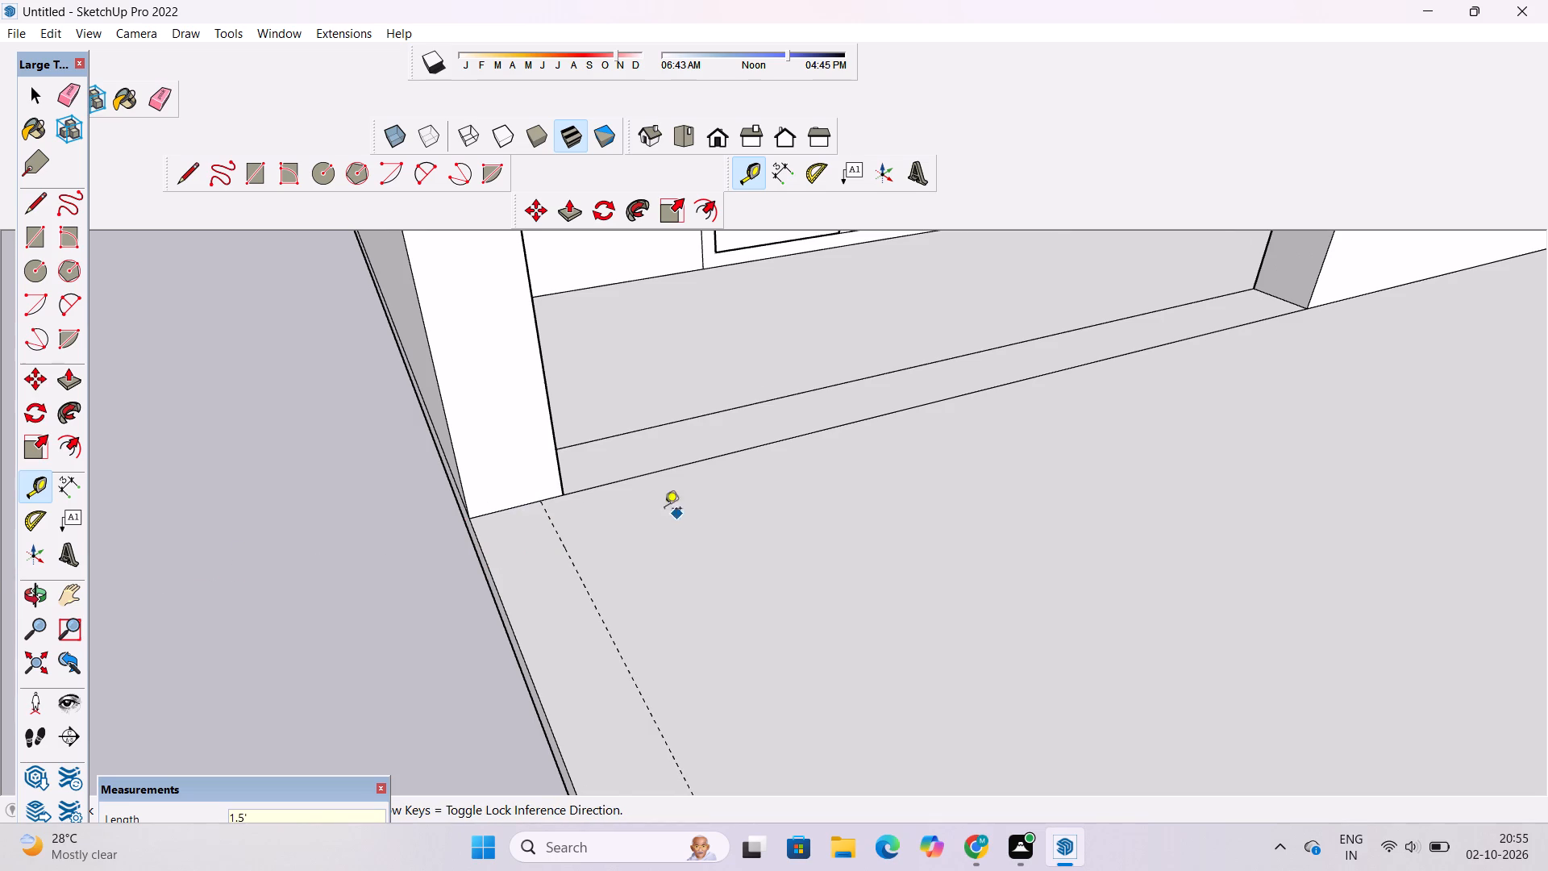
Place a second guide line 1.5' inside the porch slab's front edge.
{"action": "scroll", "coordinate": [541, 479], "scroll_direction": "down", "scroll_amount": 13}
{"action": "scroll", "coordinate": [431, 498], "scroll_direction": "down", "scroll_amount": 4}
{"action": "scroll", "coordinate": [493, 582], "scroll_direction": "up", "scroll_amount": 13}
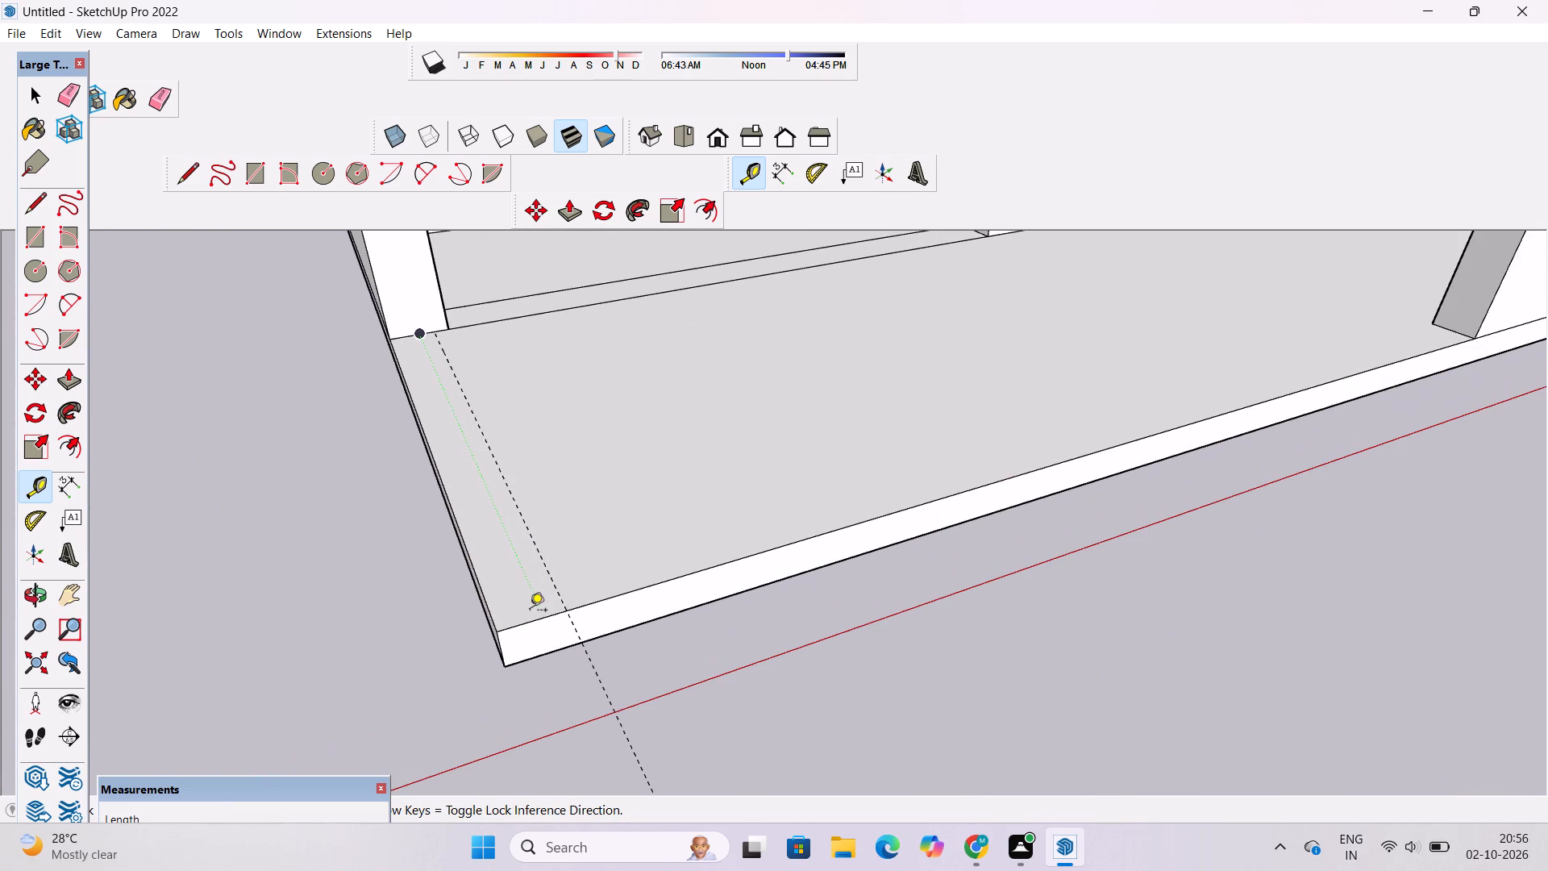
{"action": "left_click_drag", "start_coordinate": [527, 619], "coordinate": [520, 613]}
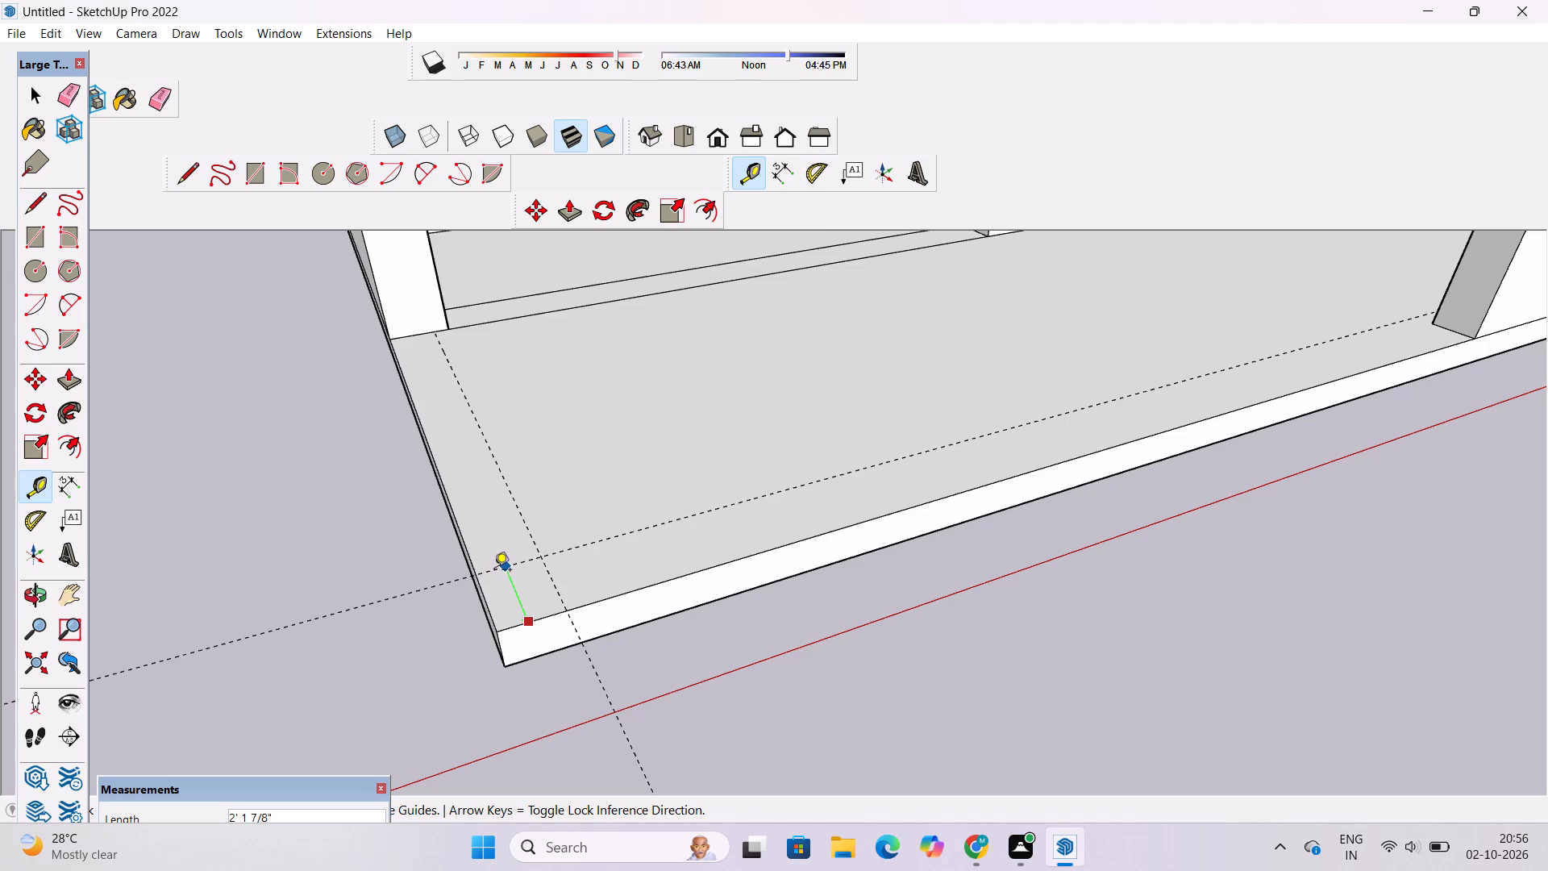
{"action": "type", "text": "1.5'"}
{"action": "key", "text": "Return"}
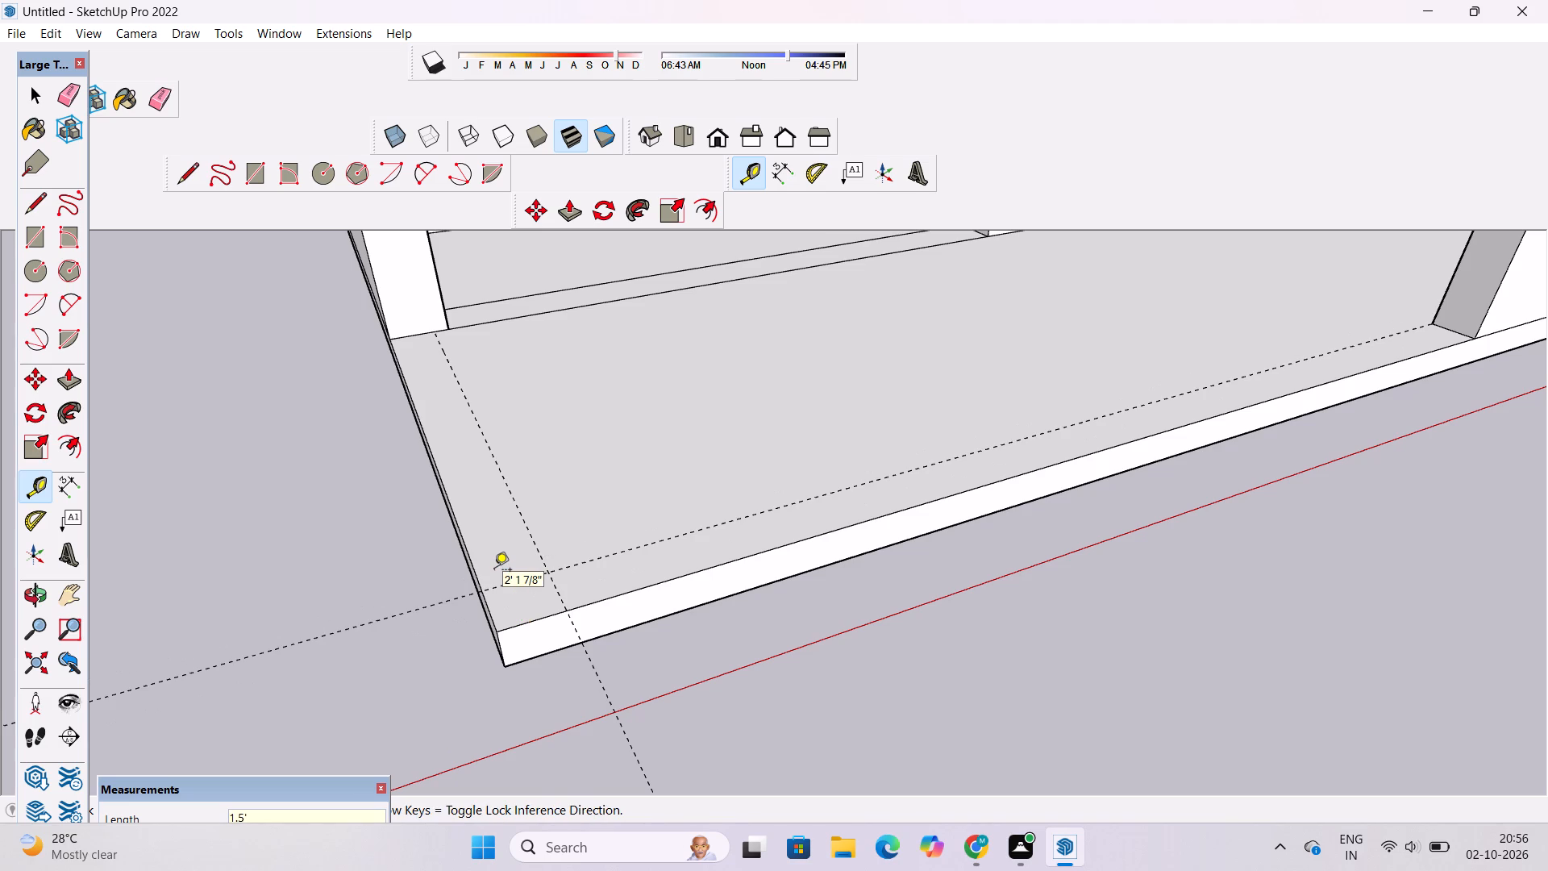
Place a third guide line 5' along the front from the first side guide, parallel to it.
{"action": "scroll", "coordinate": [493, 574], "scroll_direction": "down", "scroll_amount": 10}
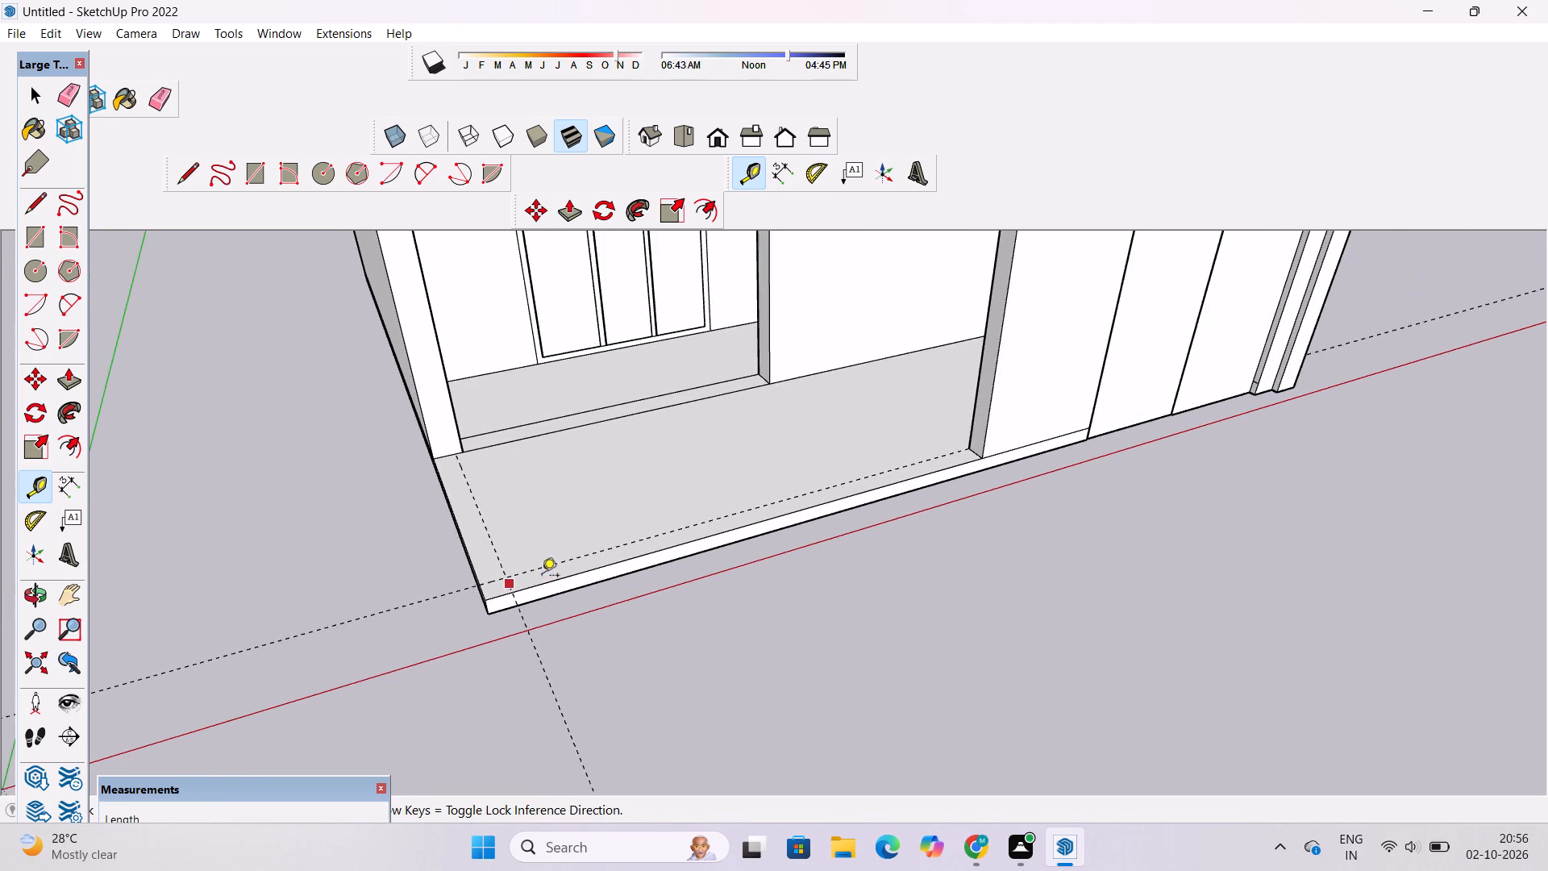
{"action": "scroll", "coordinate": [545, 576], "scroll_direction": "up", "scroll_amount": 4}
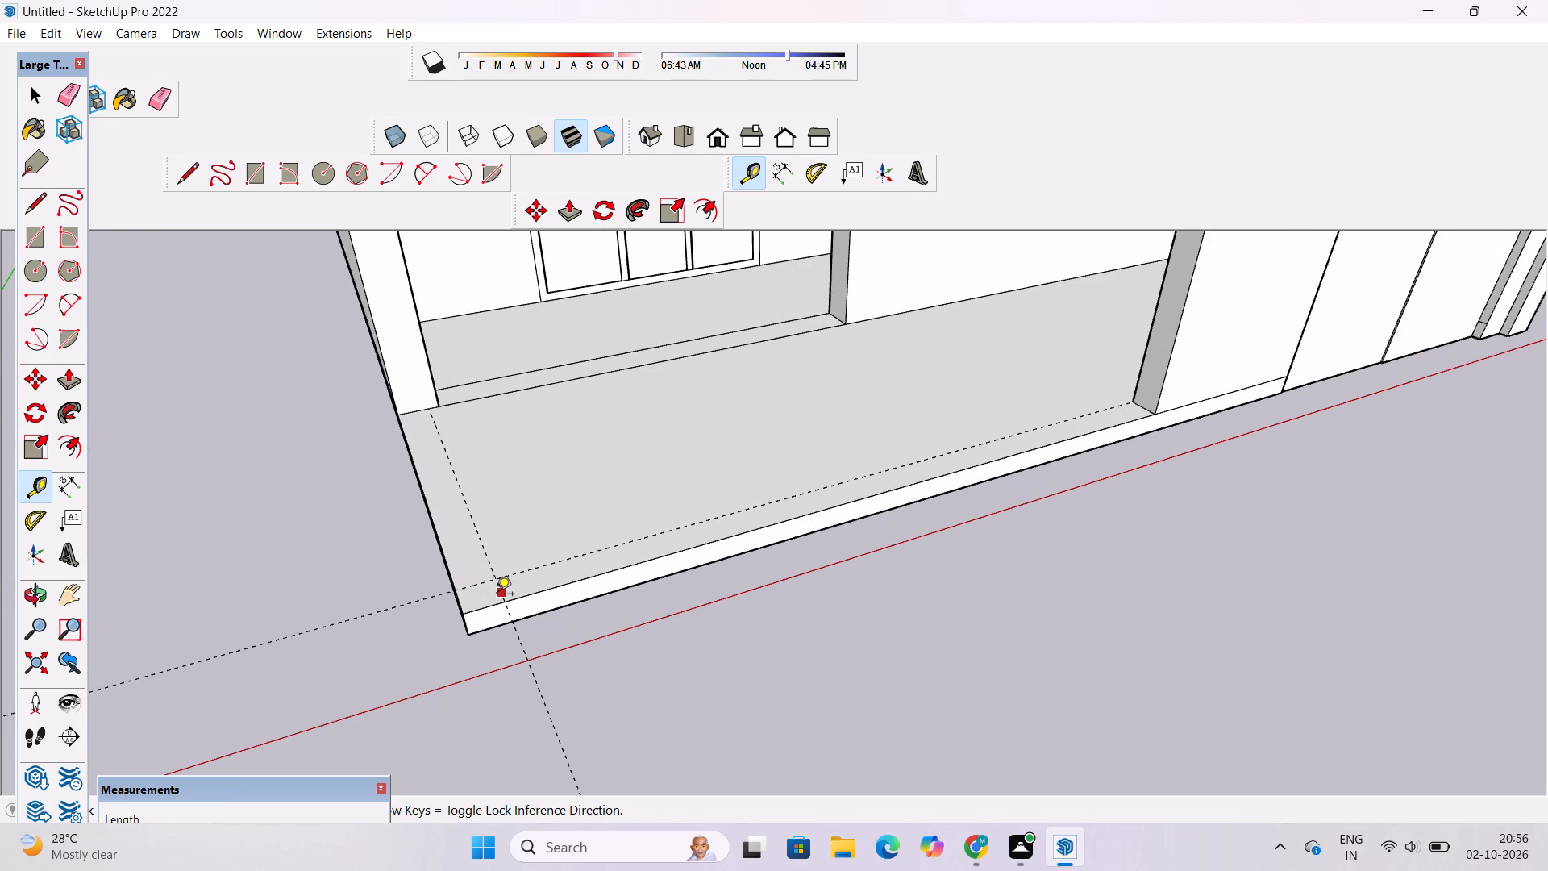
{"action": "left_click", "coordinate": [497, 594]}
{"action": "scroll", "coordinate": [613, 565], "scroll_direction": "down", "scroll_amount": 3}
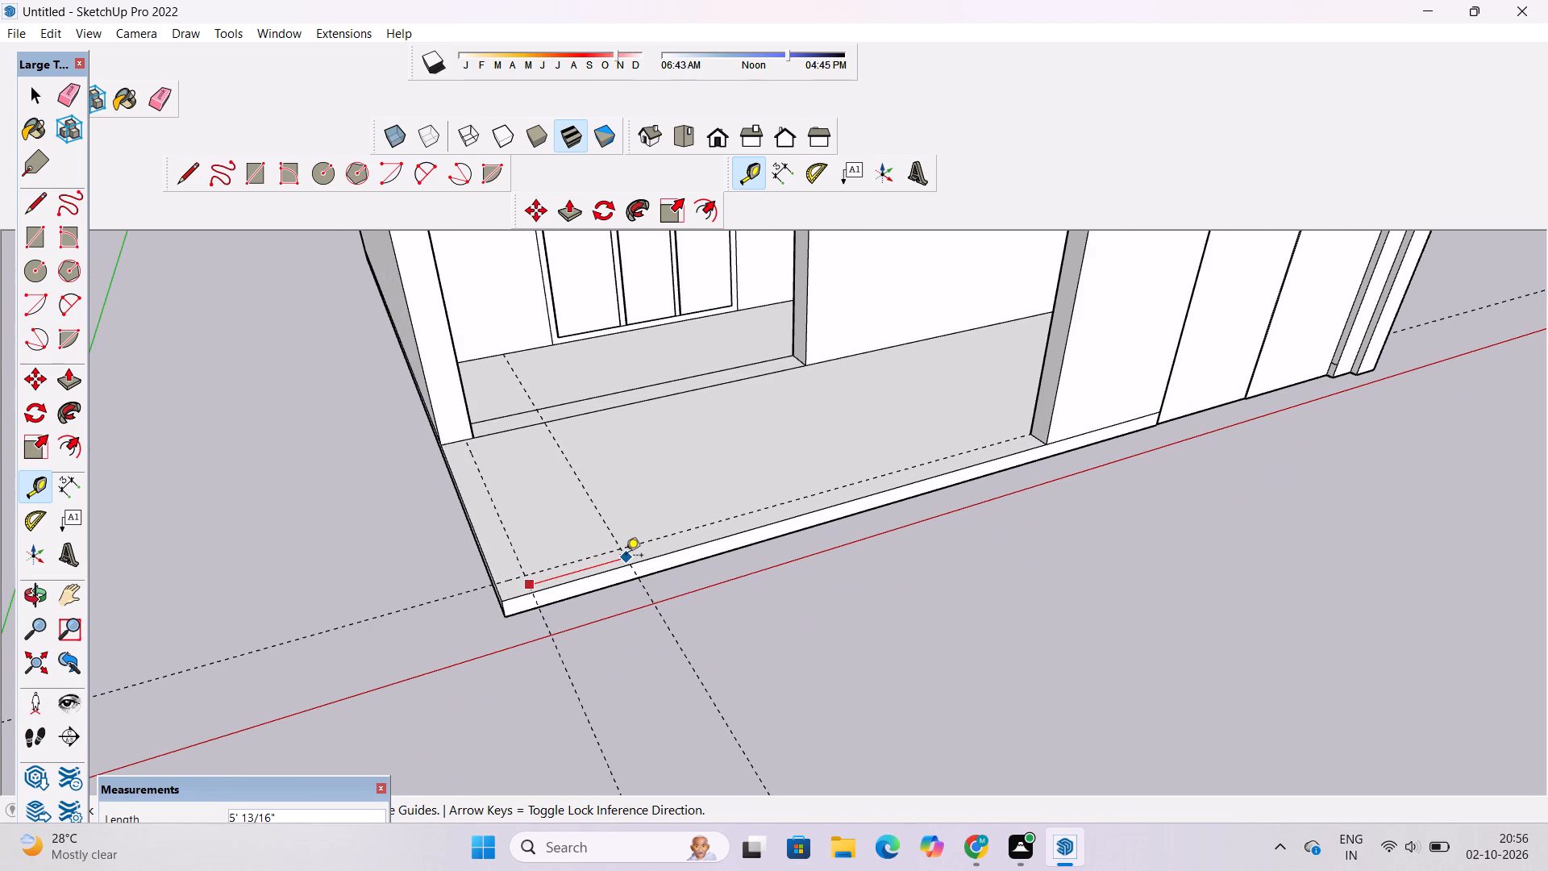
{"action": "type", "text": "5'"}
{"action": "key", "text": "Return"}
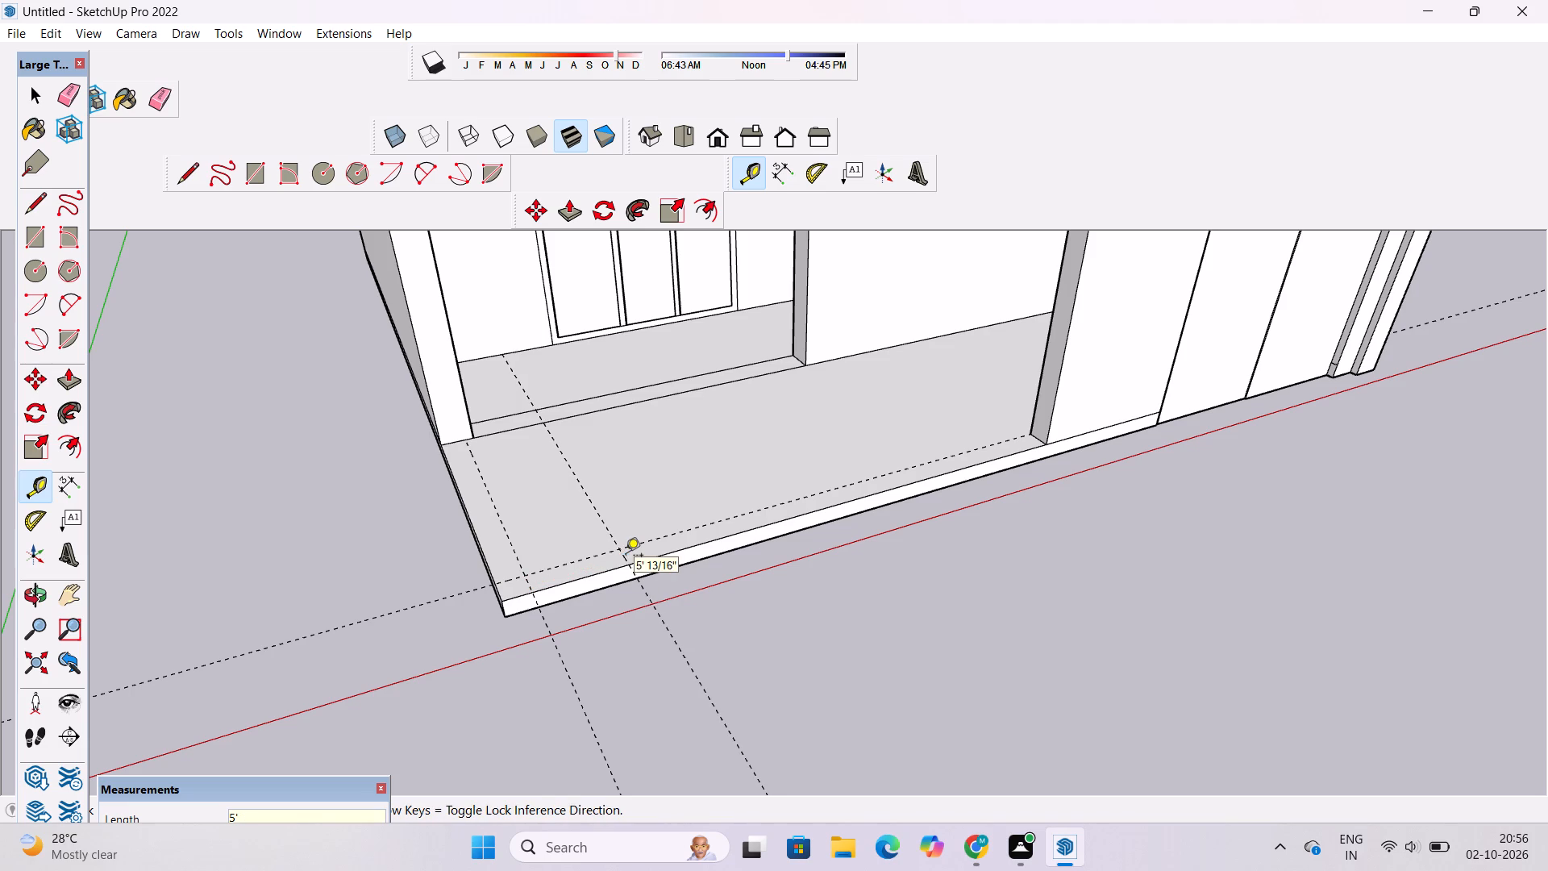
Draw an L-shaped wall outline along the guides, 1' 6" in from the front edge, 5' across, and back to the rear pillar.
{"action": "left_click", "coordinate": [182, 173]}
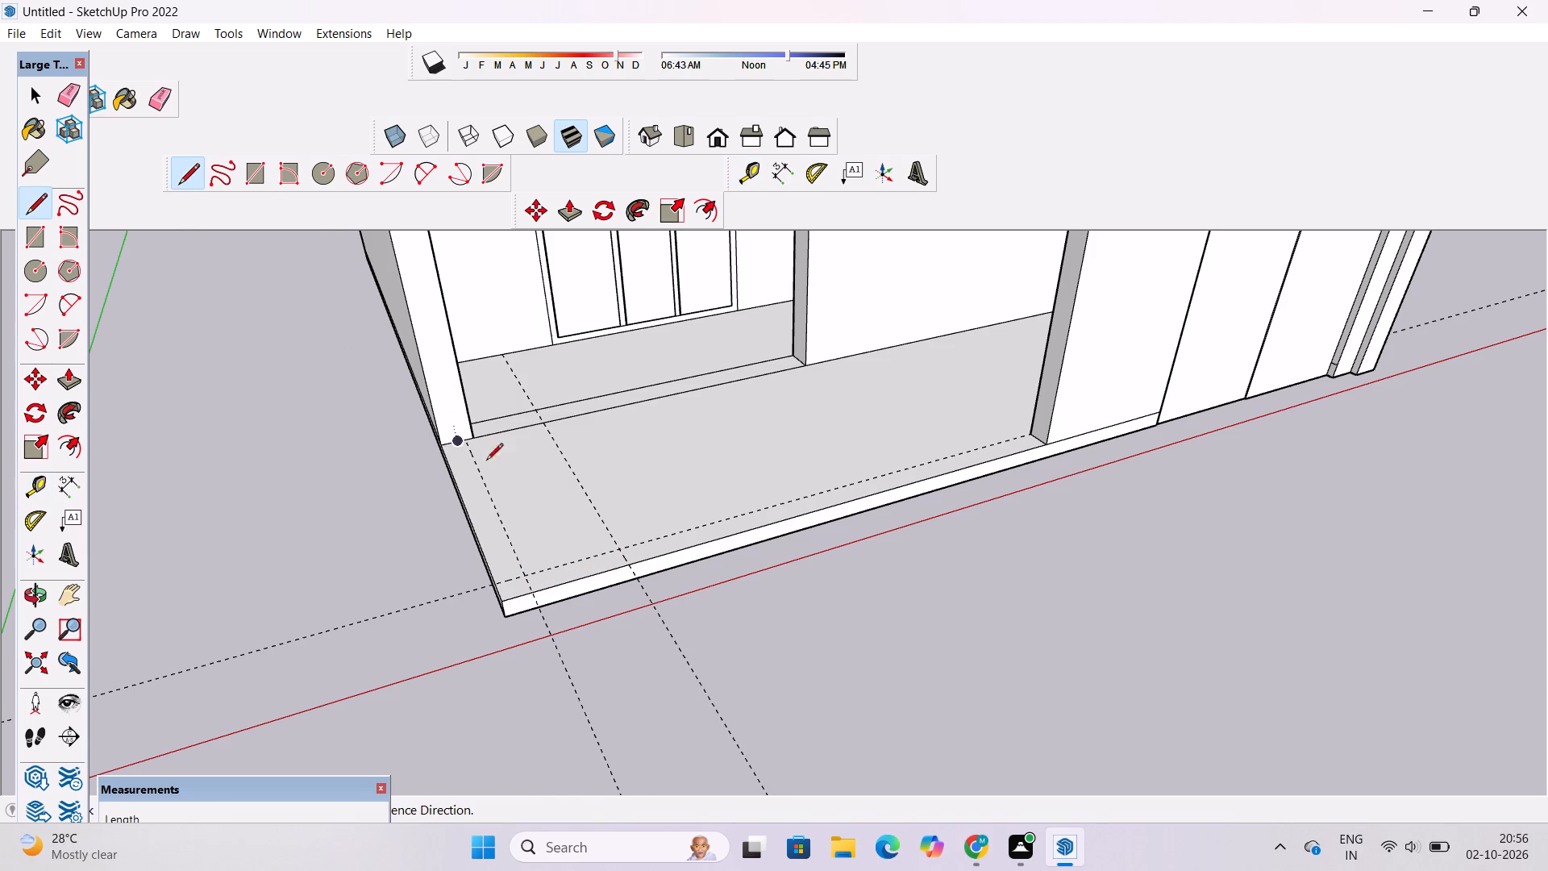
{"action": "scroll", "coordinate": [583, 564], "scroll_direction": "up", "scroll_amount": 3}
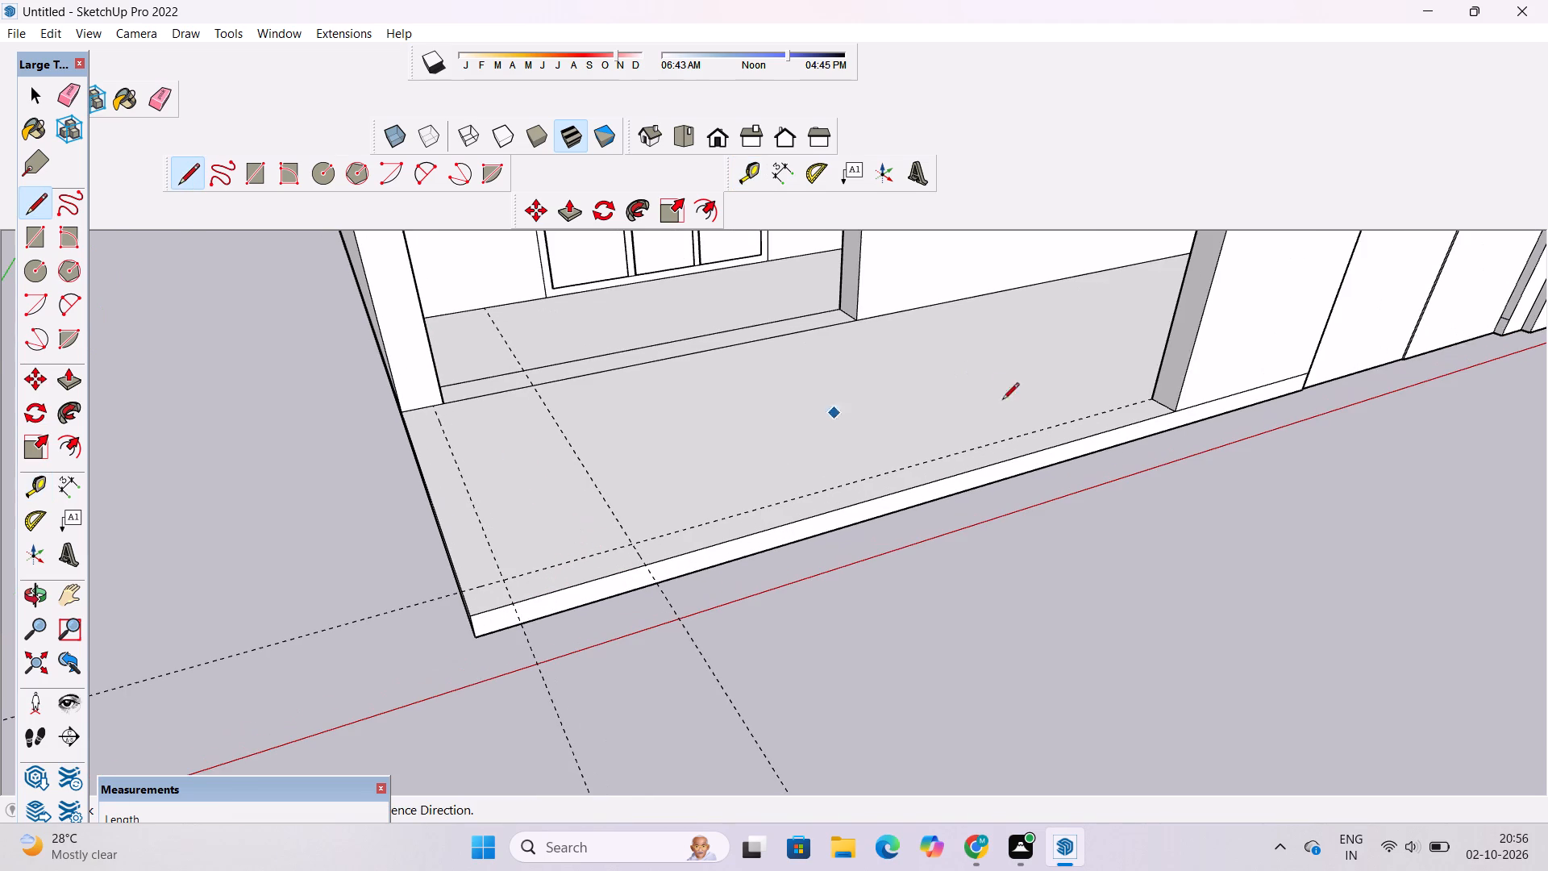
{"action": "left_click", "coordinate": [644, 568]}
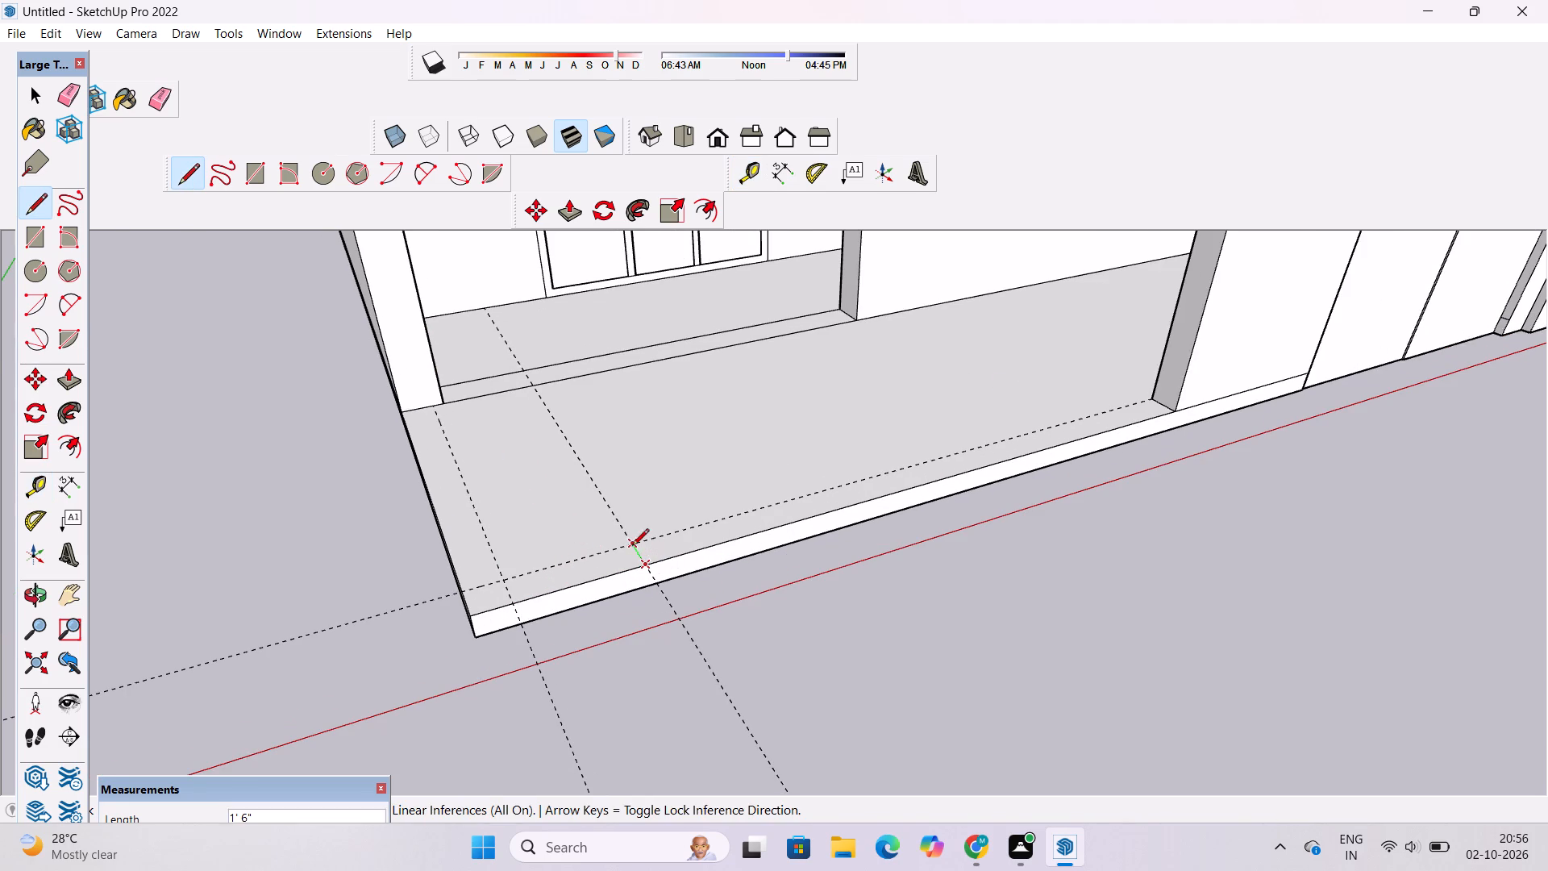
{"action": "left_click", "coordinate": [631, 540]}
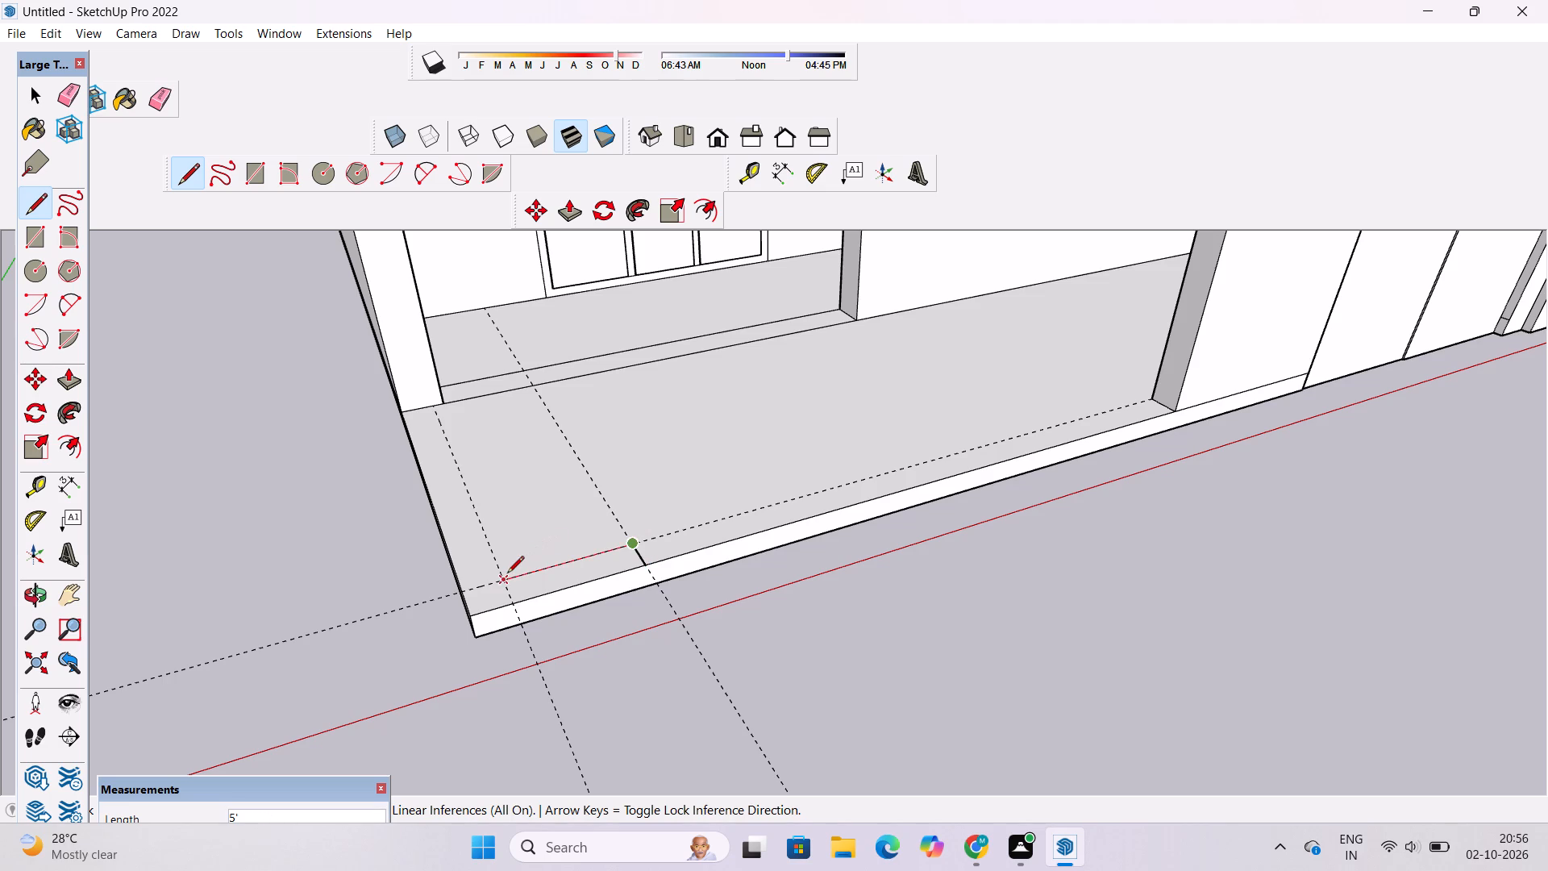
{"action": "left_click", "coordinate": [506, 575]}
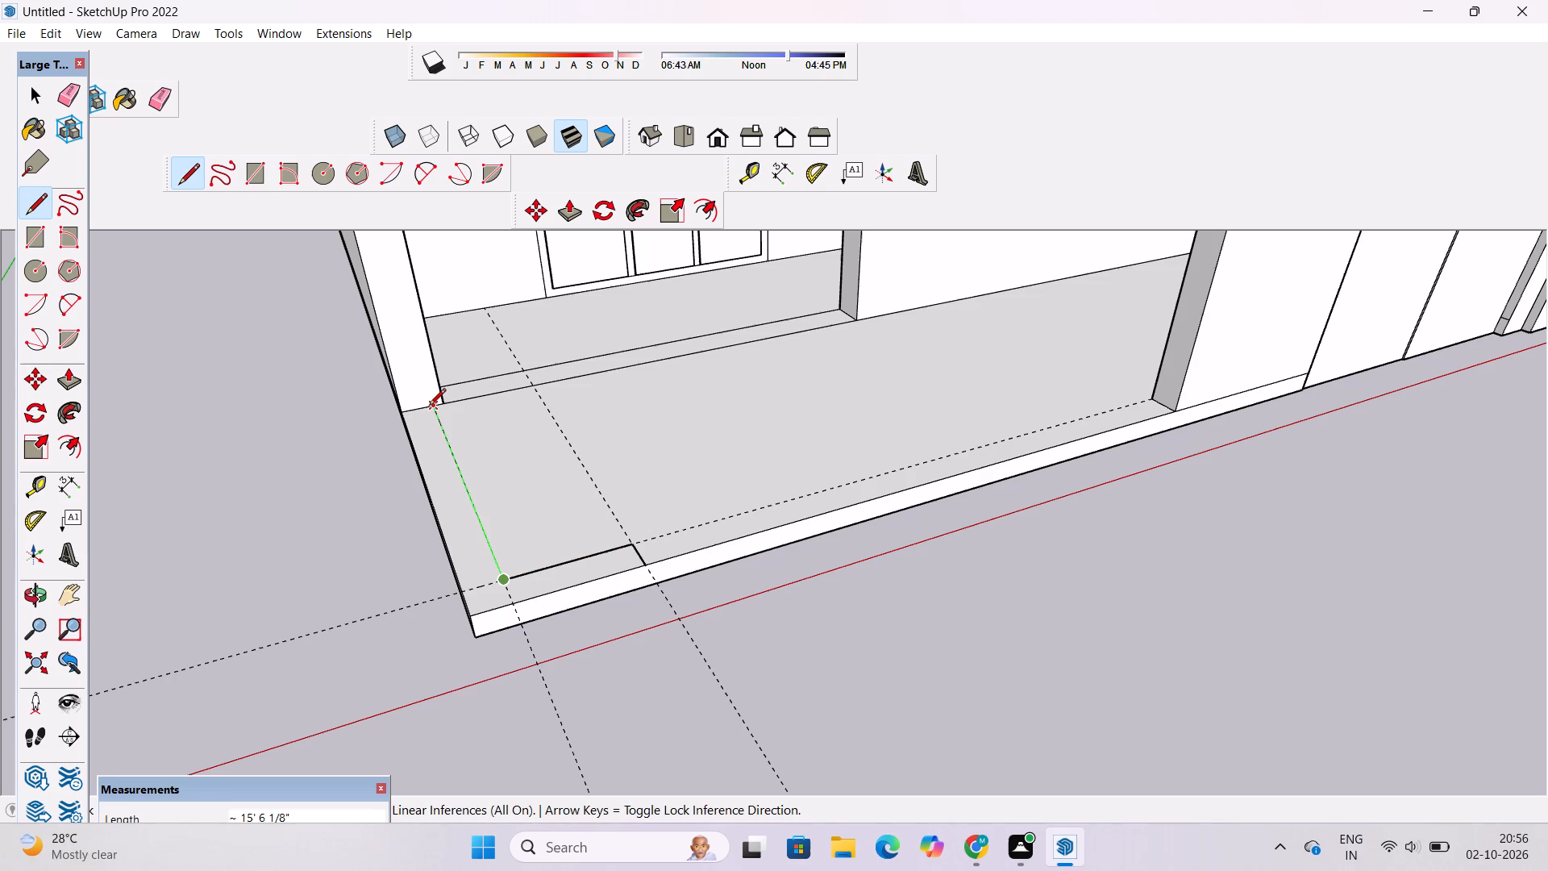
{"action": "left_click", "coordinate": [429, 406]}
{"action": "key", "text": "space"}
Erase the three construction guides around the porch corner.
{"action": "type", "text": "e"}
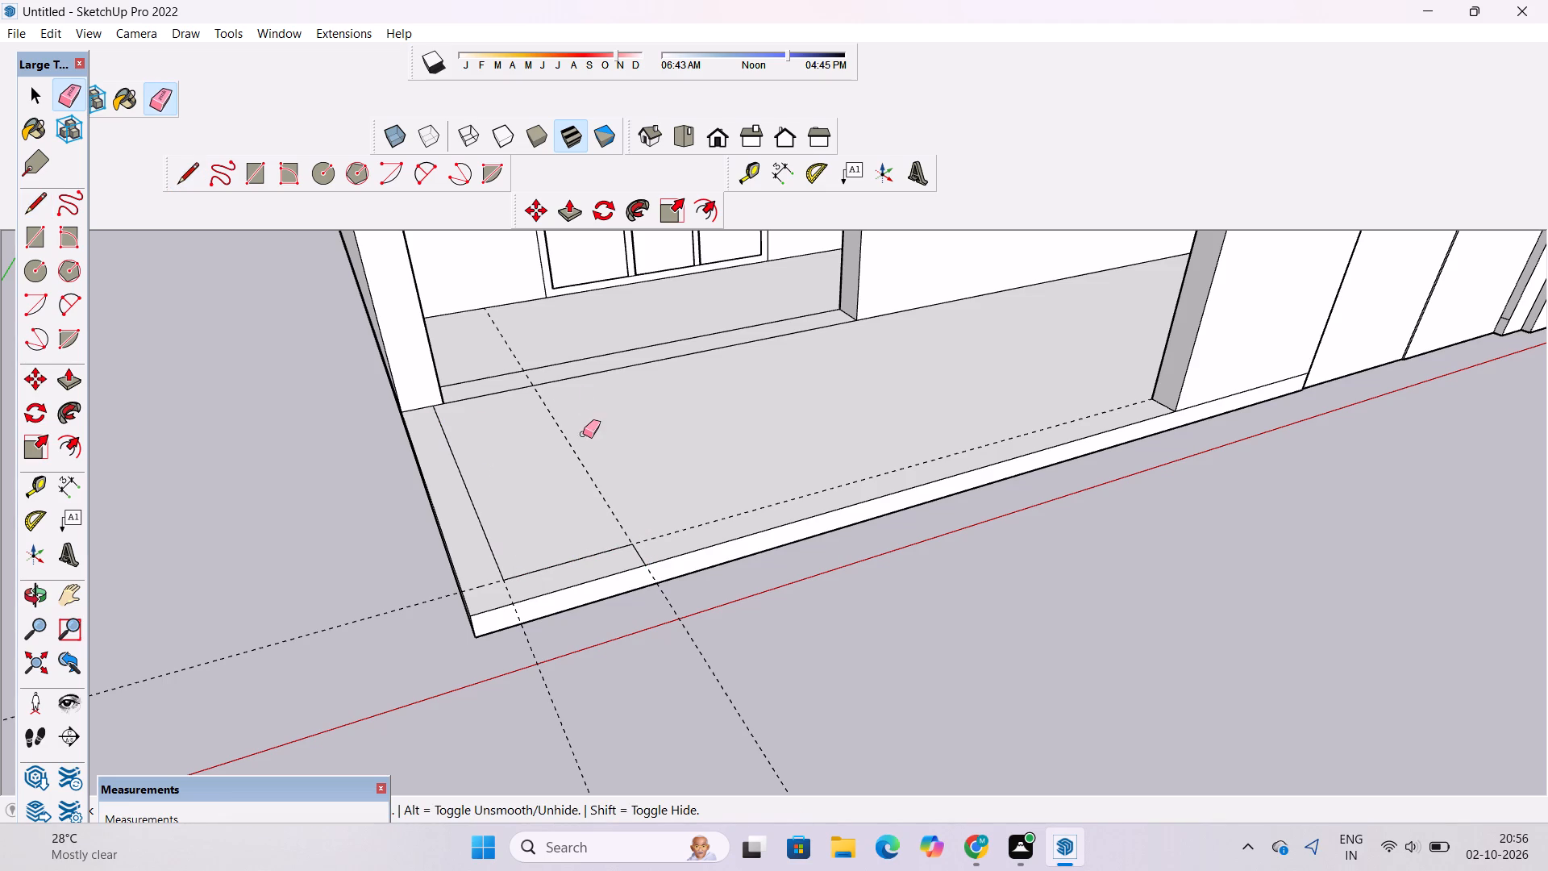
{"action": "left_click_drag", "start_coordinate": [582, 443], "coordinate": [572, 452]}
{"action": "left_click_drag", "start_coordinate": [357, 590], "coordinate": [365, 631]}
{"action": "left_click_drag", "start_coordinate": [547, 690], "coordinate": [548, 698]}
Push/Pull the L-shaped strip at the porch corner up 8' to form a parapet wall.
{"action": "key", "text": "o"}
{"action": "scroll", "coordinate": [545, 694], "scroll_direction": "down", "scroll_amount": 6}
{"action": "scroll", "coordinate": [544, 686], "scroll_direction": "up", "scroll_amount": 1}
{"action": "left_click_drag", "start_coordinate": [554, 647], "coordinate": [540, 657], "text": "shift"}
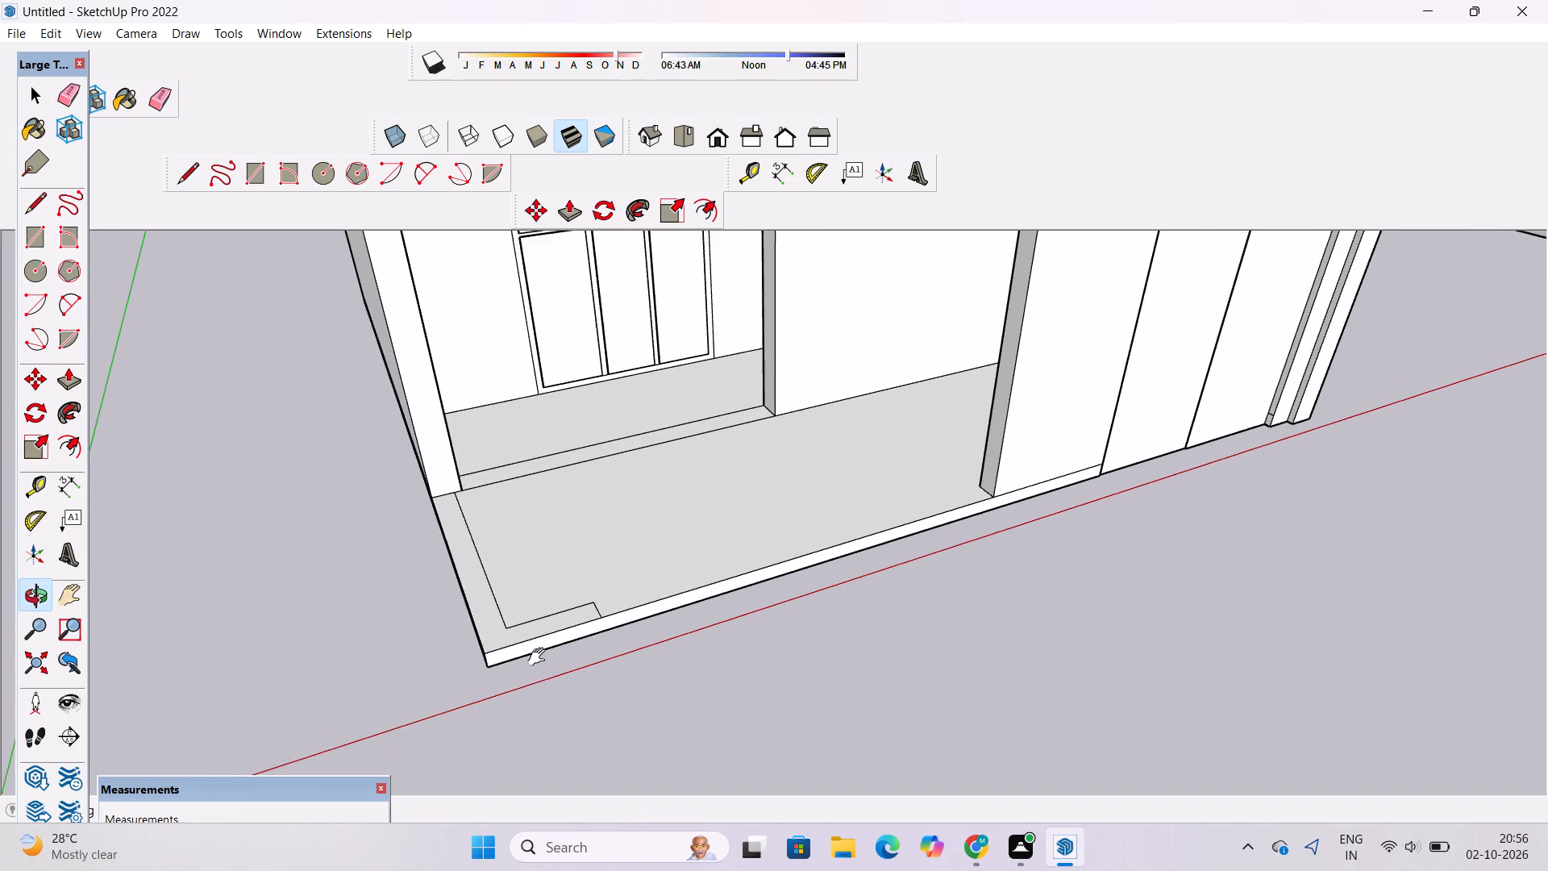
{"action": "left_click_drag", "start_coordinate": [540, 657], "coordinate": [539, 660], "text": "shift"}
{"action": "left_click_drag", "start_coordinate": [540, 665], "coordinate": [513, 622]}
{"action": "left_click_drag", "start_coordinate": [511, 619], "coordinate": [538, 643], "text": "shift"}
{"action": "left_click_drag", "start_coordinate": [519, 652], "coordinate": [642, 636]}
{"action": "left_click_drag", "start_coordinate": [642, 633], "coordinate": [635, 647], "text": "shift"}
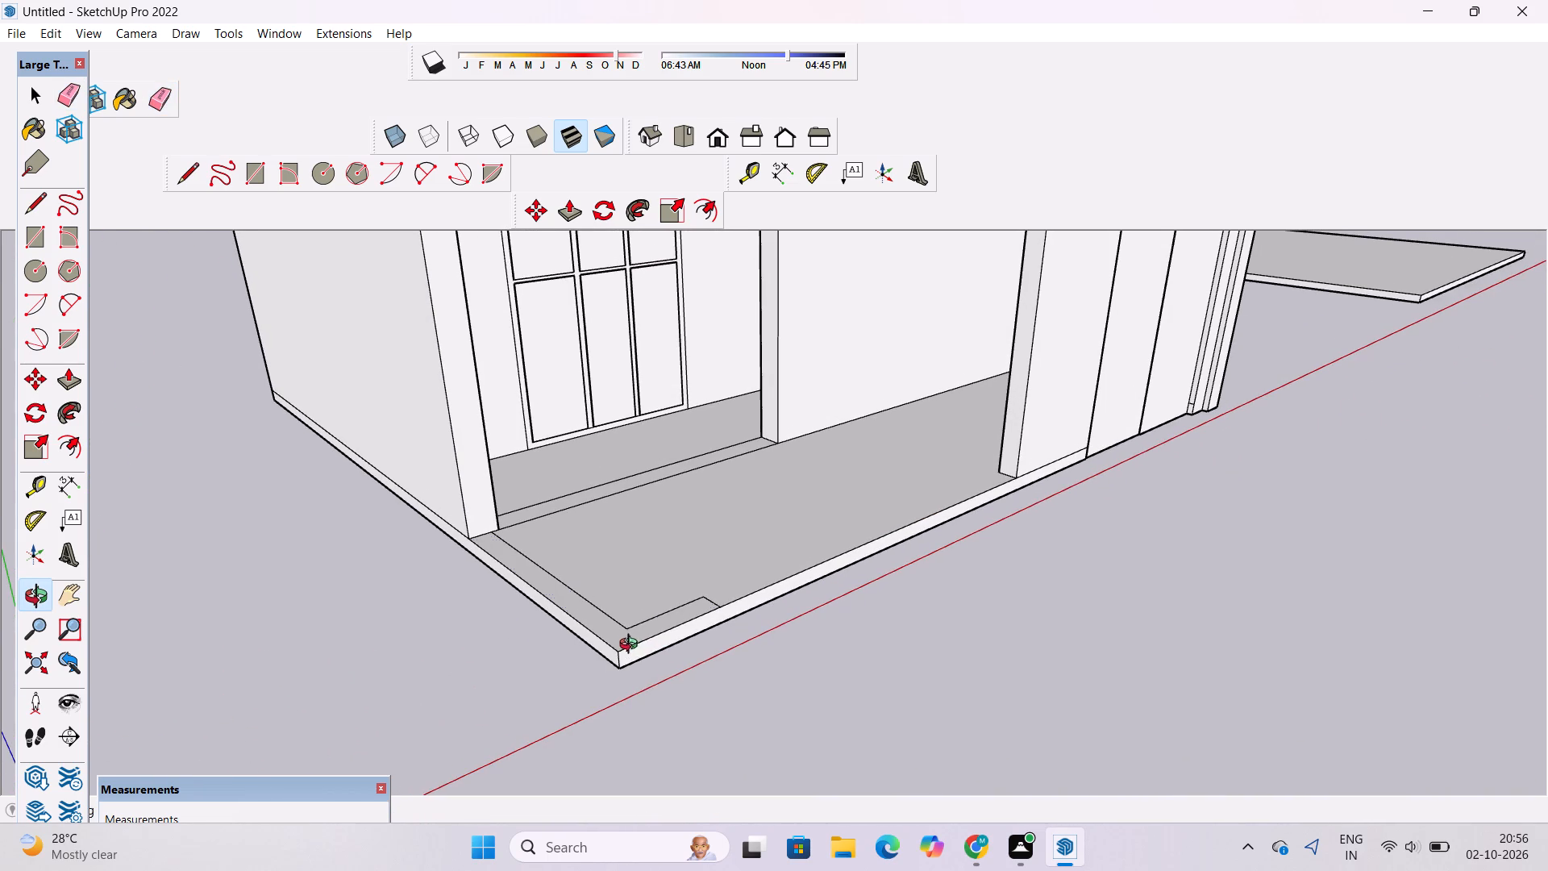
{"action": "key", "text": "p"}
{"action": "left_click", "coordinate": [608, 635]}
{"action": "scroll", "coordinate": [601, 625], "scroll_direction": "down", "scroll_amount": 2}
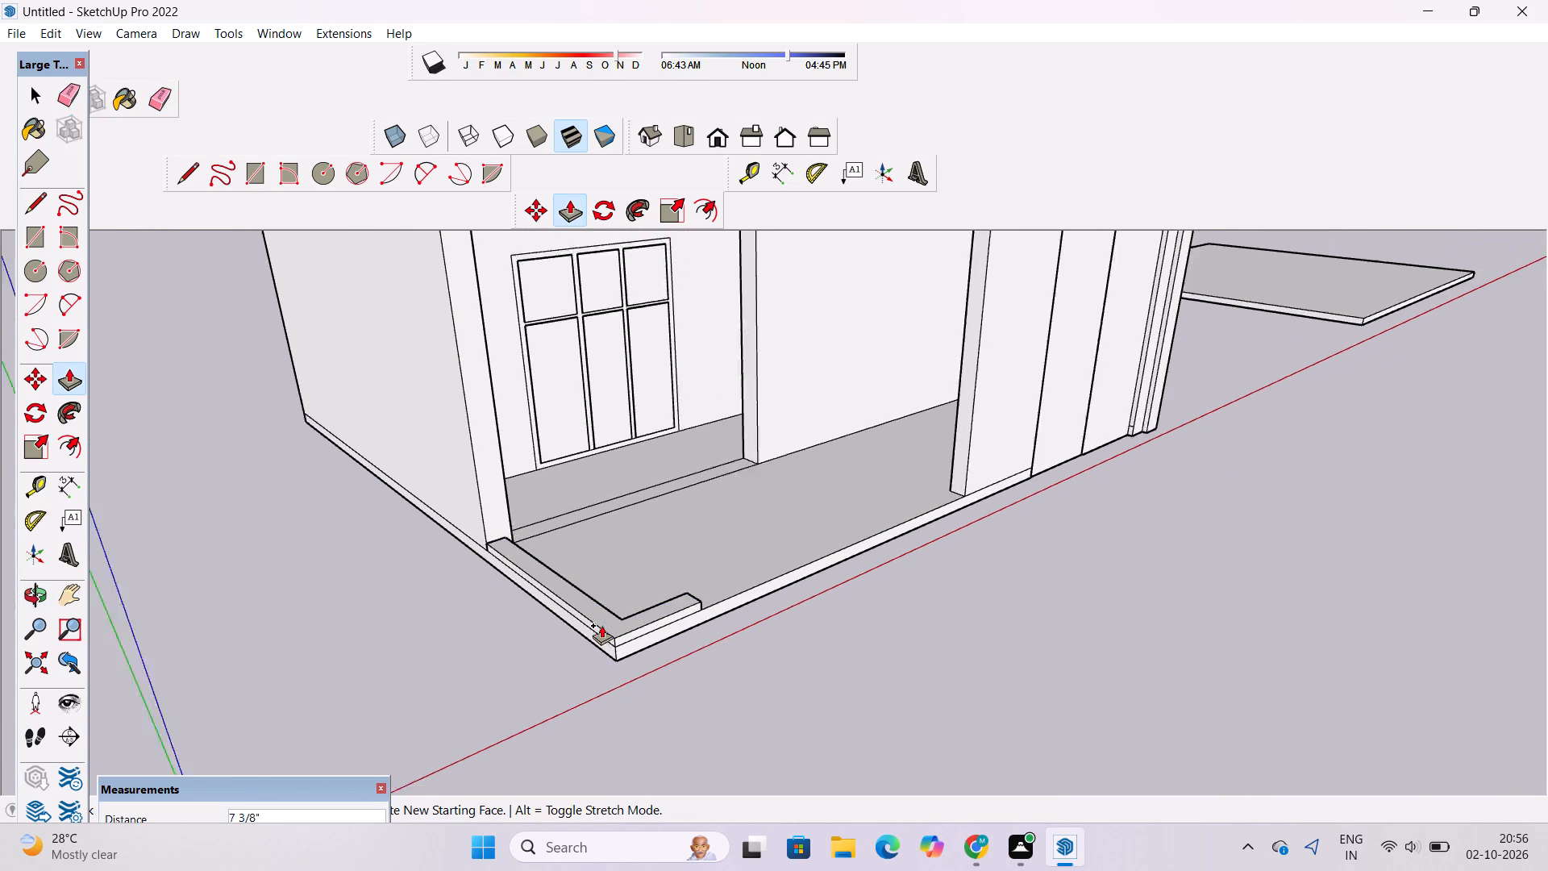
{"action": "scroll", "coordinate": [601, 625], "scroll_direction": "down", "scroll_amount": 2}
{"action": "scroll", "coordinate": [587, 590], "scroll_direction": "up", "scroll_amount": 2}
{"action": "scroll", "coordinate": [582, 564], "scroll_direction": "down", "scroll_amount": 1}
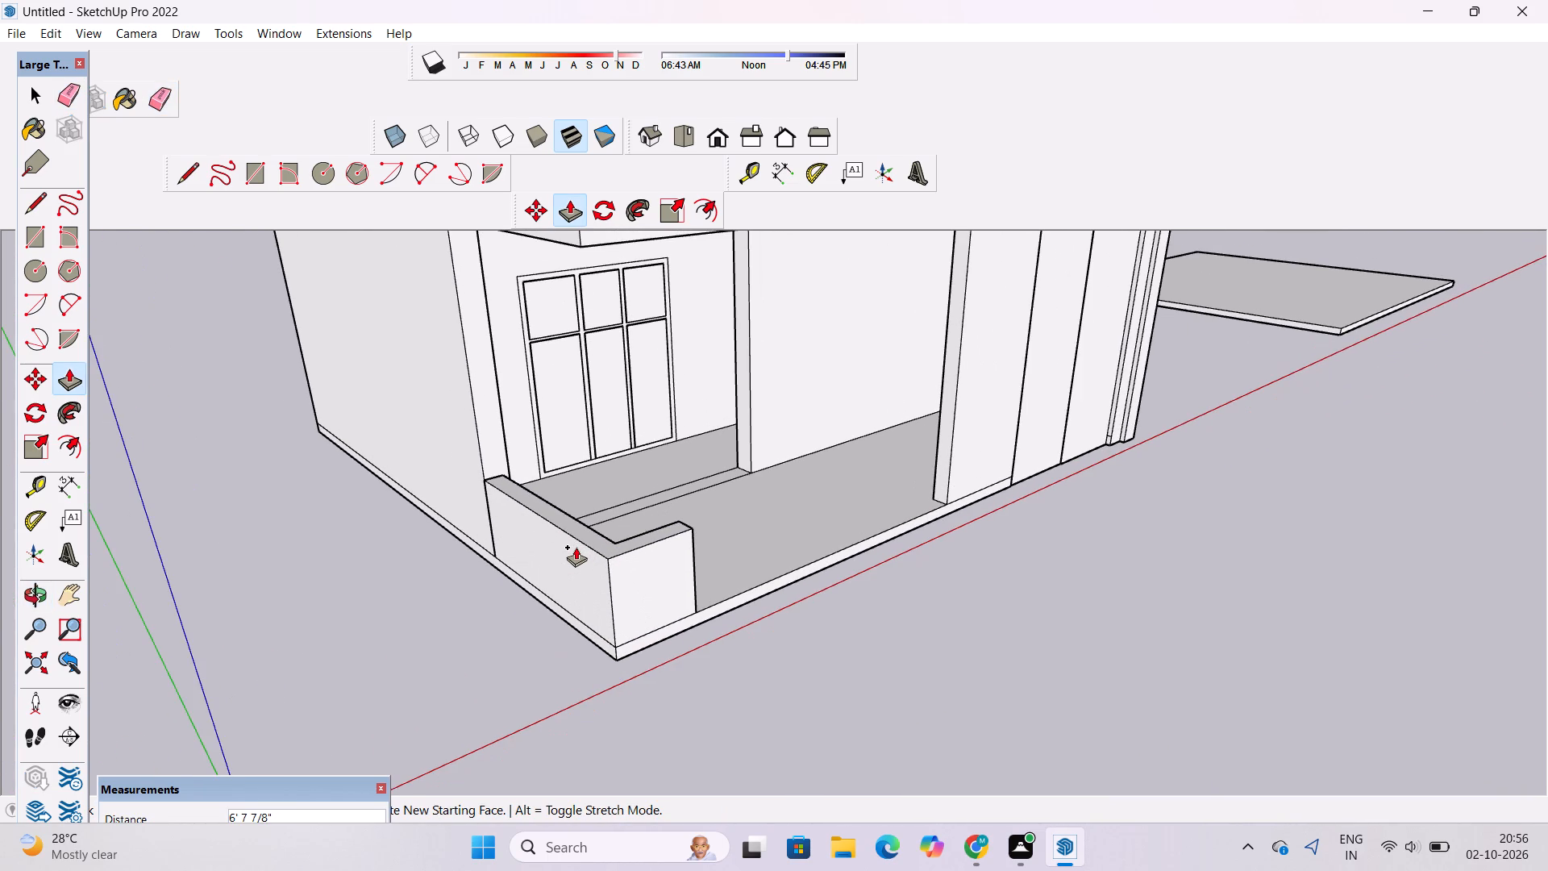
{"action": "type", "text": "8'"}
{"action": "key", "text": "Return"}
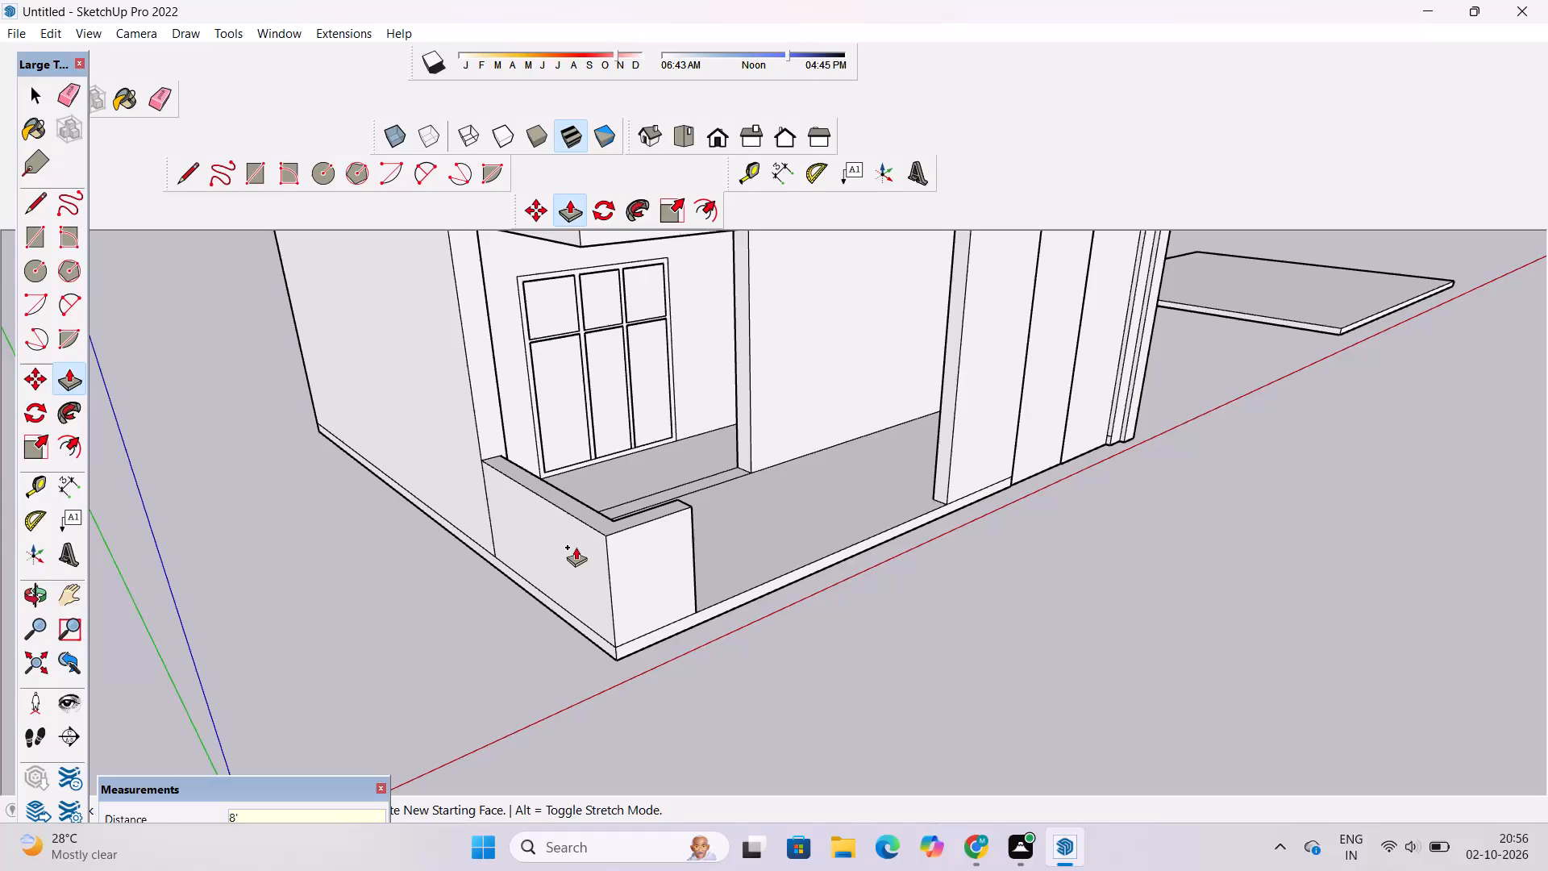
Raise the top of the L-shaped porch wall by a further 2'.
{"action": "key", "text": "o"}
{"action": "scroll", "coordinate": [565, 533], "scroll_direction": "down", "scroll_amount": 5}
{"action": "left_click_drag", "start_coordinate": [704, 619], "coordinate": [601, 435]}
{"action": "scroll", "coordinate": [570, 415], "scroll_direction": "up", "scroll_amount": 2}
{"action": "left_click_drag", "start_coordinate": [576, 449], "coordinate": [610, 511]}
{"action": "left_click_drag", "start_coordinate": [610, 511], "coordinate": [561, 489], "text": "shift"}
{"action": "left_click_drag", "start_coordinate": [531, 487], "coordinate": [756, 562]}
{"action": "scroll", "coordinate": [809, 502], "scroll_direction": "up", "scroll_amount": 2}
{"action": "left_click_drag", "start_coordinate": [722, 491], "coordinate": [620, 465], "text": "shift"}
{"action": "left_click_drag", "start_coordinate": [631, 488], "coordinate": [709, 556]}
{"action": "left_click_drag", "start_coordinate": [714, 567], "coordinate": [686, 470]}
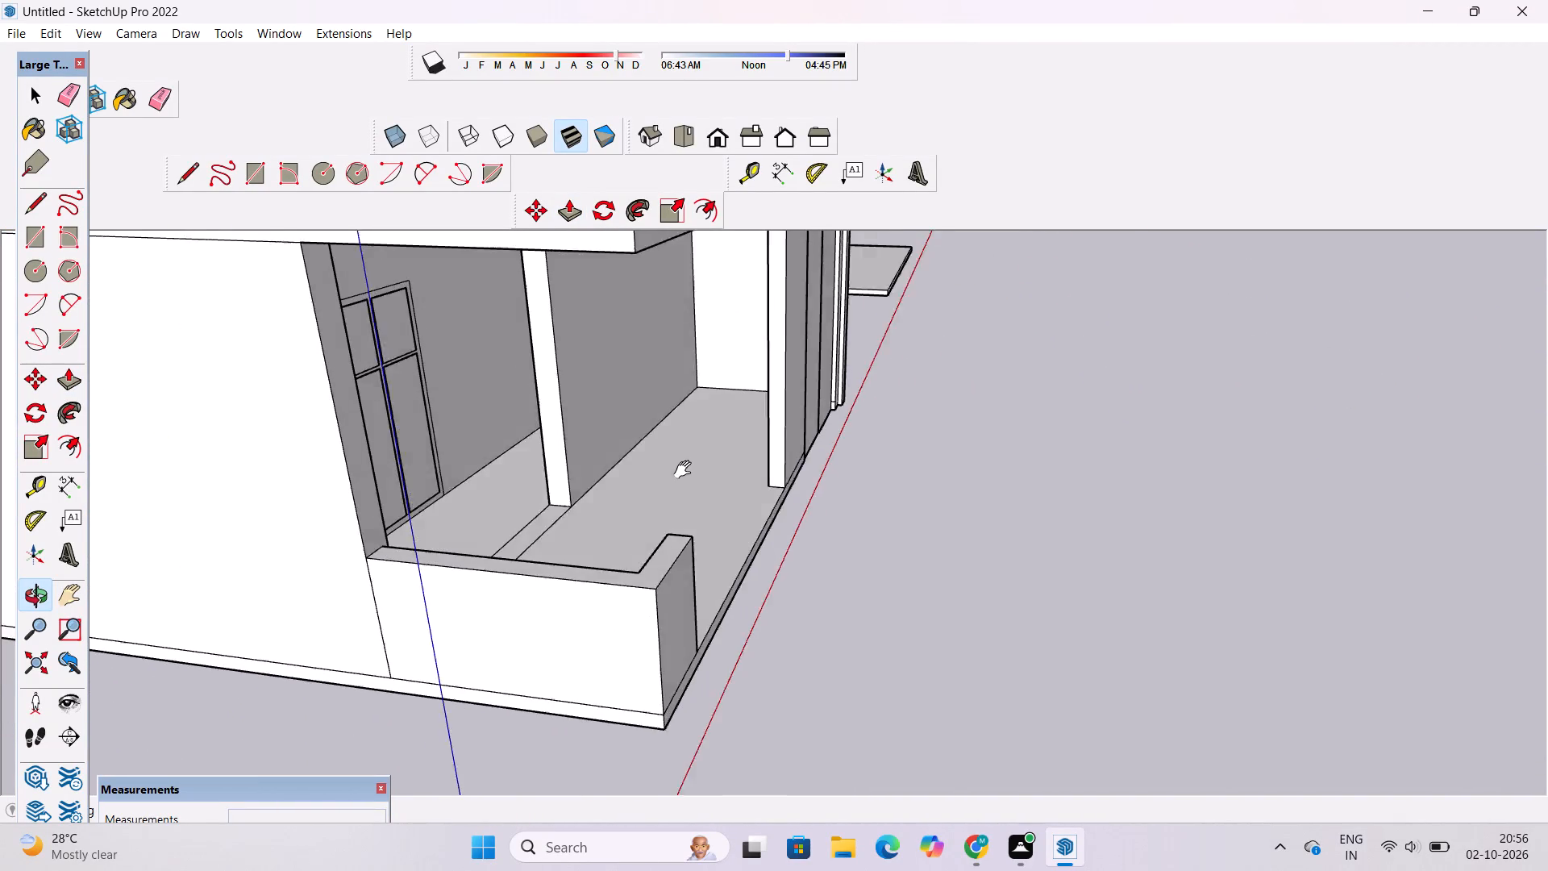
{"action": "left_click_drag", "start_coordinate": [686, 470], "coordinate": [682, 461]}
{"action": "left_click_drag", "start_coordinate": [671, 494], "coordinate": [689, 533]}
{"action": "key", "text": "p"}
{"action": "left_click", "coordinate": [647, 515]}
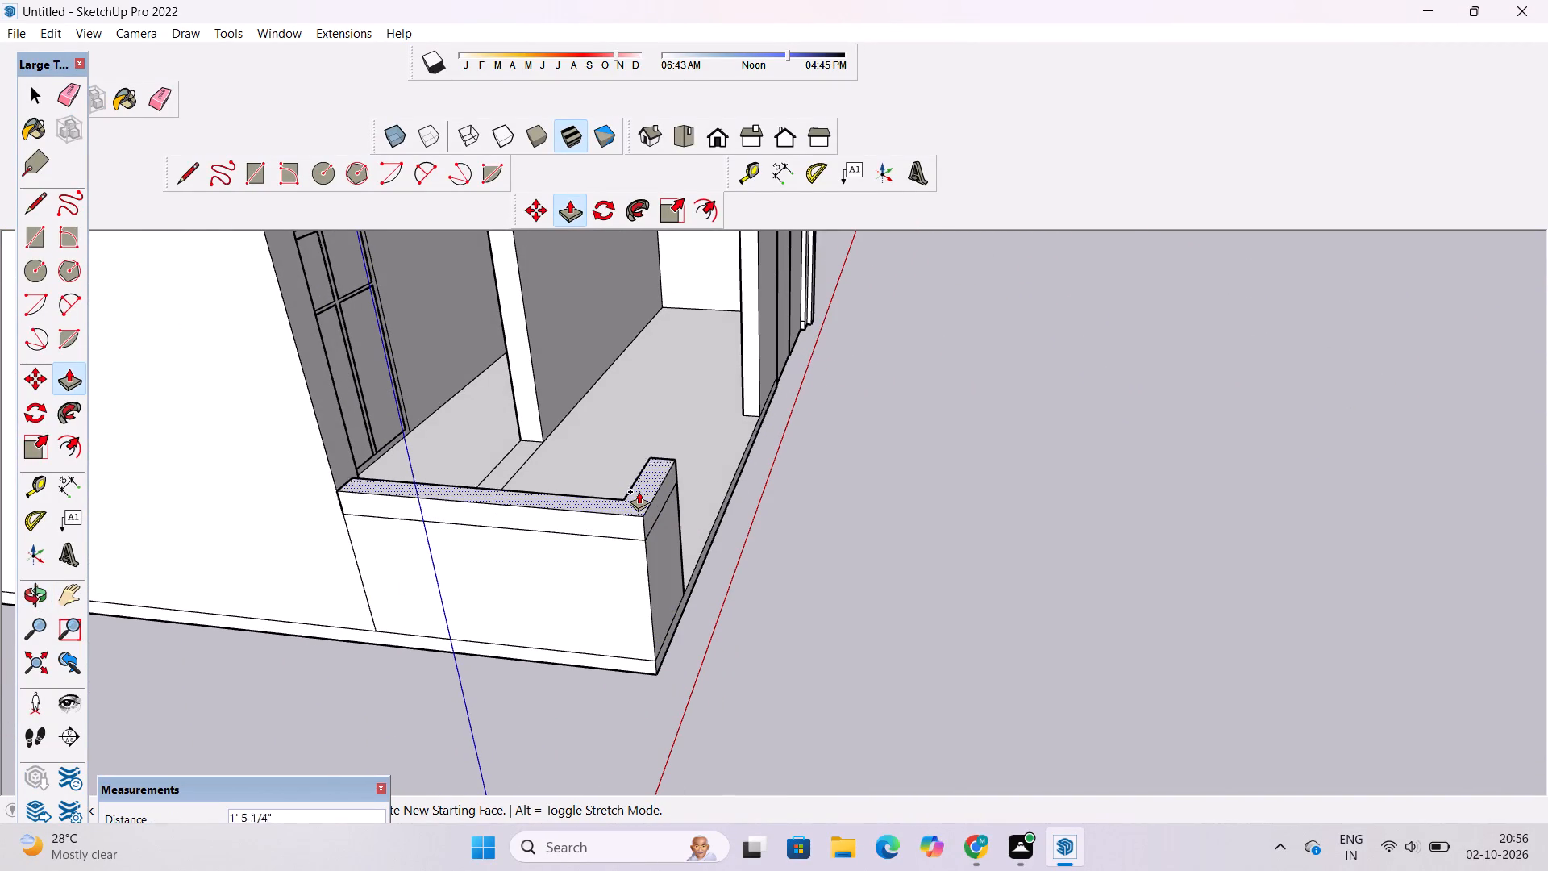
{"action": "type", "text": "2'"}
{"action": "key", "text": "Return"}
Erase the horizontal seam lines on the porch wall's outer front and side faces.
{"action": "key", "text": "e"}
{"action": "scroll", "coordinate": [651, 552], "scroll_direction": "up", "scroll_amount": 2}
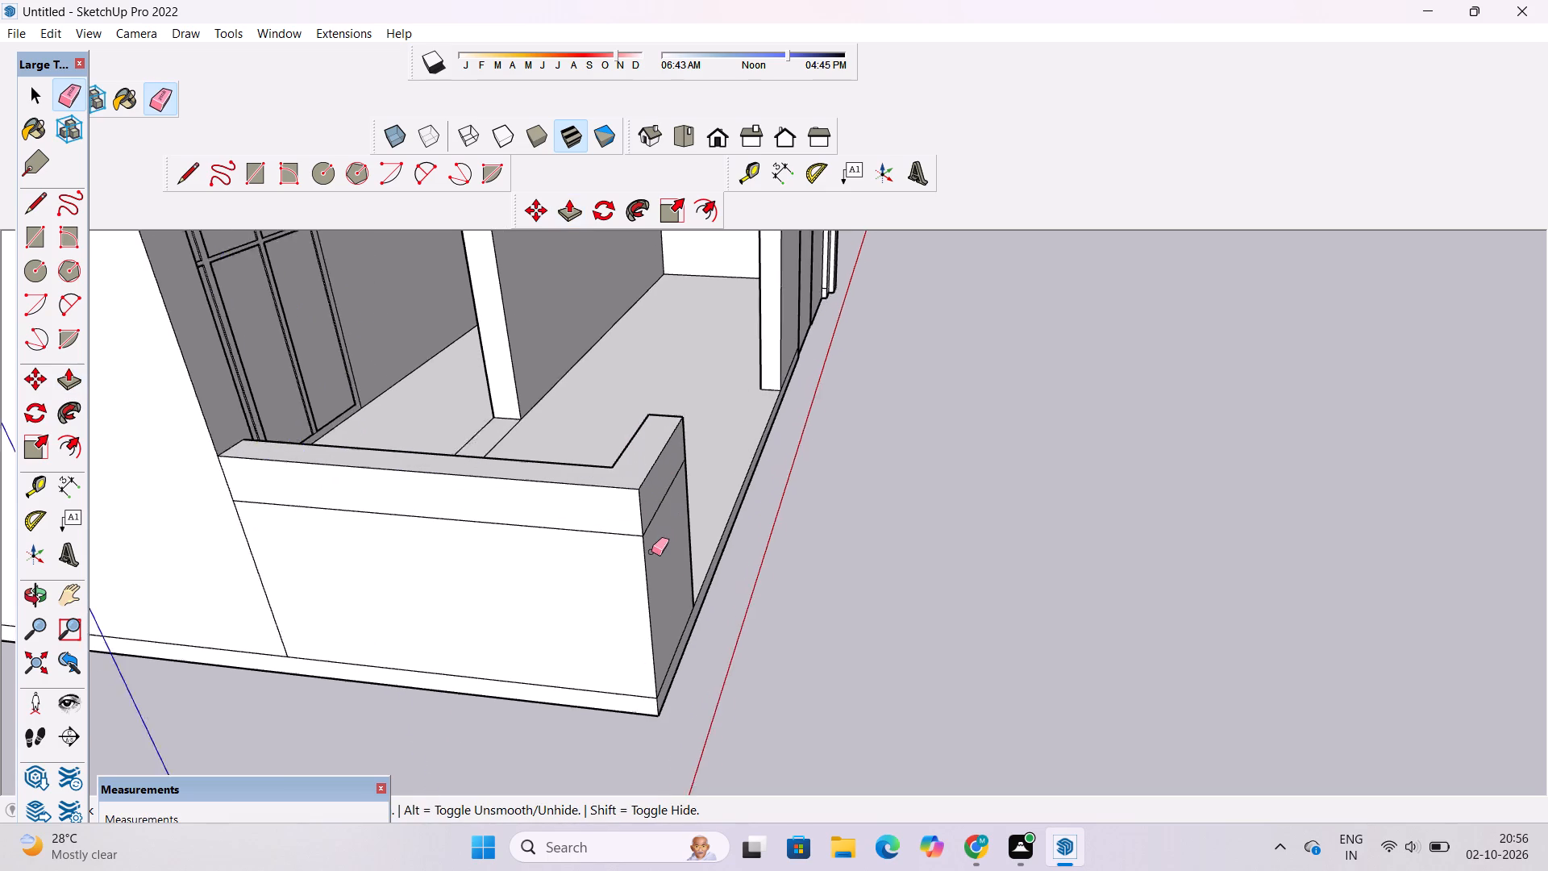
{"action": "scroll", "coordinate": [651, 552], "scroll_direction": "up", "scroll_amount": 4}
{"action": "left_click_drag", "start_coordinate": [648, 491], "coordinate": [656, 512]}
{"action": "left_click", "coordinate": [566, 526]}
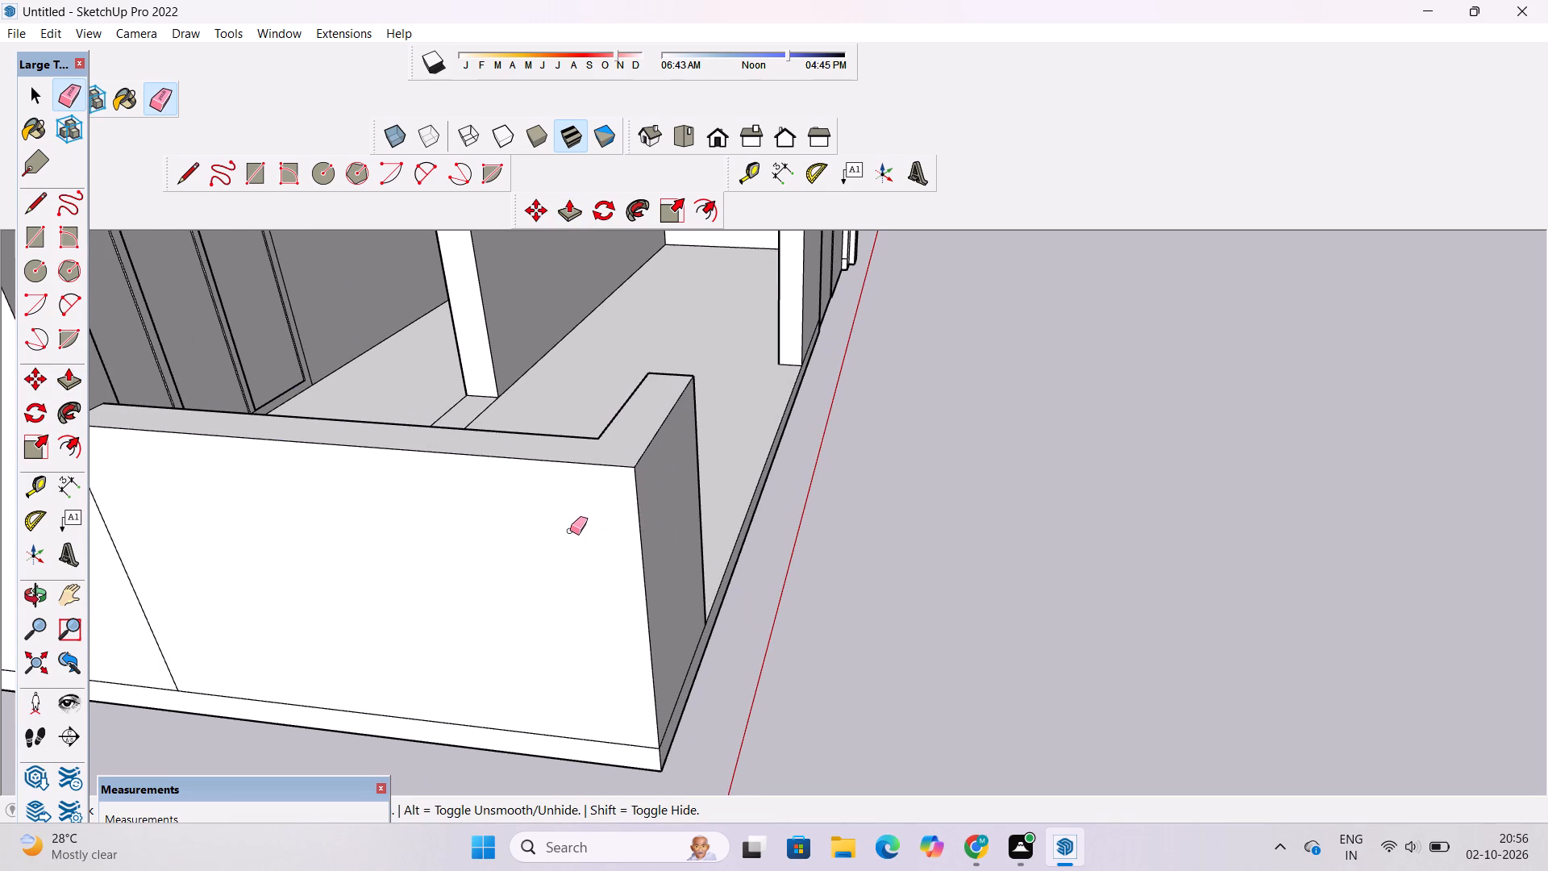
Erase the remaining horizontal seam lines on the porch wall's inner faces and on the end of its short return.
{"action": "key", "text": "o"}
{"action": "left_click_drag", "start_coordinate": [855, 534], "coordinate": [307, 626]}
{"action": "left_click_drag", "start_coordinate": [452, 541], "coordinate": [687, 710], "text": "shift"}
{"action": "scroll", "coordinate": [658, 432], "scroll_direction": "up", "scroll_amount": 4}
{"action": "left_click_drag", "start_coordinate": [667, 448], "coordinate": [551, 457]}
{"action": "left_click_drag", "start_coordinate": [564, 457], "coordinate": [662, 519]}
{"action": "left_click_drag", "start_coordinate": [668, 520], "coordinate": [490, 514]}
{"action": "scroll", "coordinate": [468, 362], "scroll_direction": "up", "scroll_amount": 4}
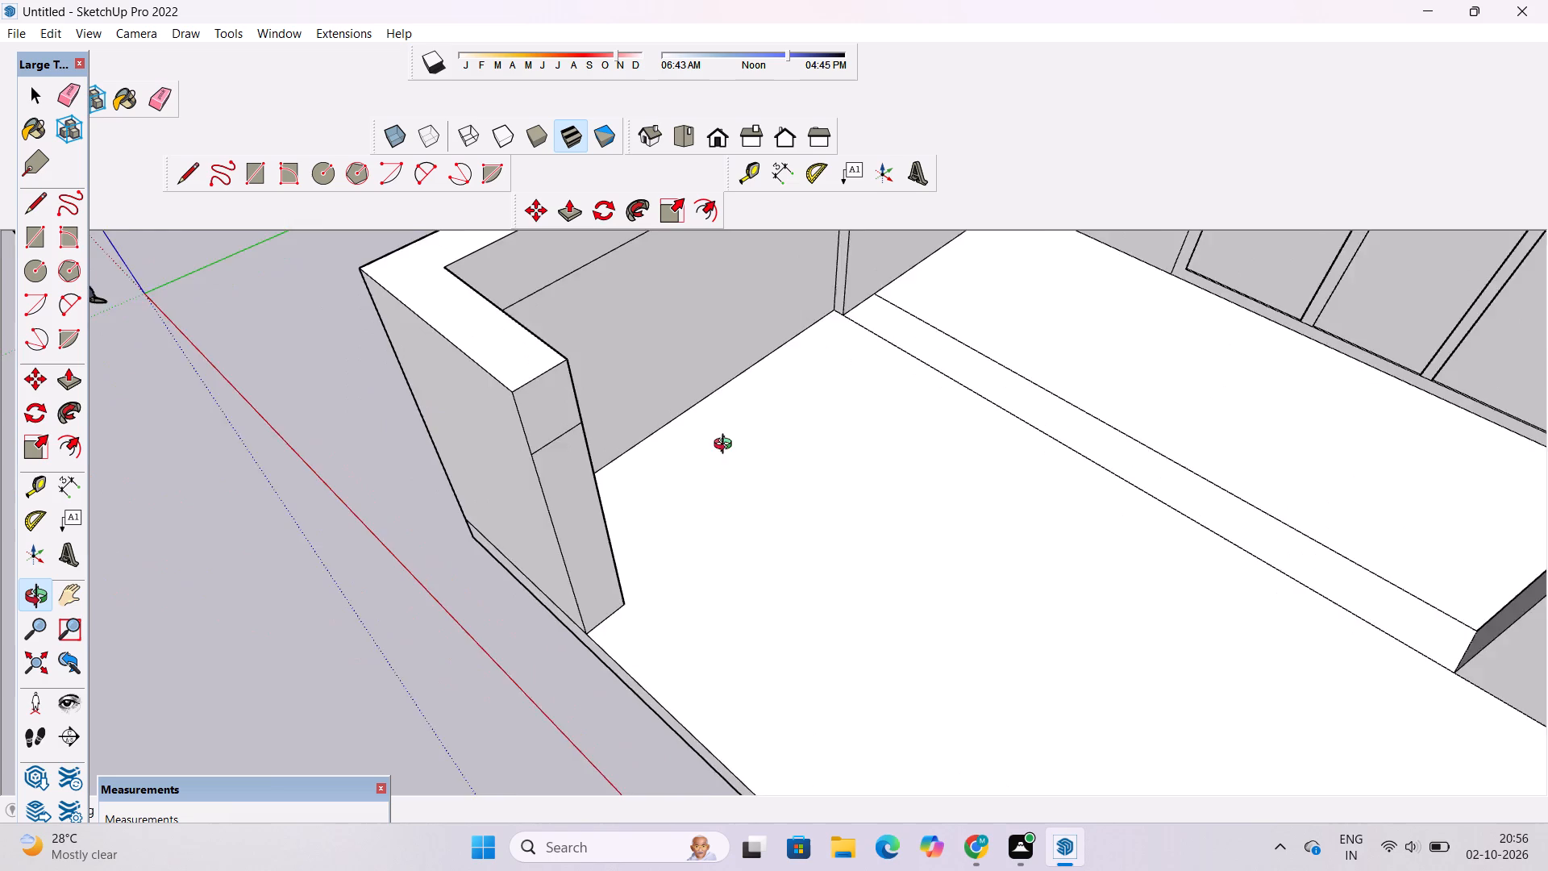
{"action": "left_click_drag", "start_coordinate": [726, 464], "coordinate": [568, 460]}
{"action": "left_click_drag", "start_coordinate": [563, 440], "coordinate": [657, 579]}
{"action": "left_click_drag", "start_coordinate": [653, 574], "coordinate": [530, 469]}
{"action": "scroll", "coordinate": [709, 425], "scroll_direction": "up", "scroll_amount": 3}
{"action": "left_click_drag", "start_coordinate": [680, 436], "coordinate": [664, 451], "text": "shift"}
{"action": "key", "text": "e"}
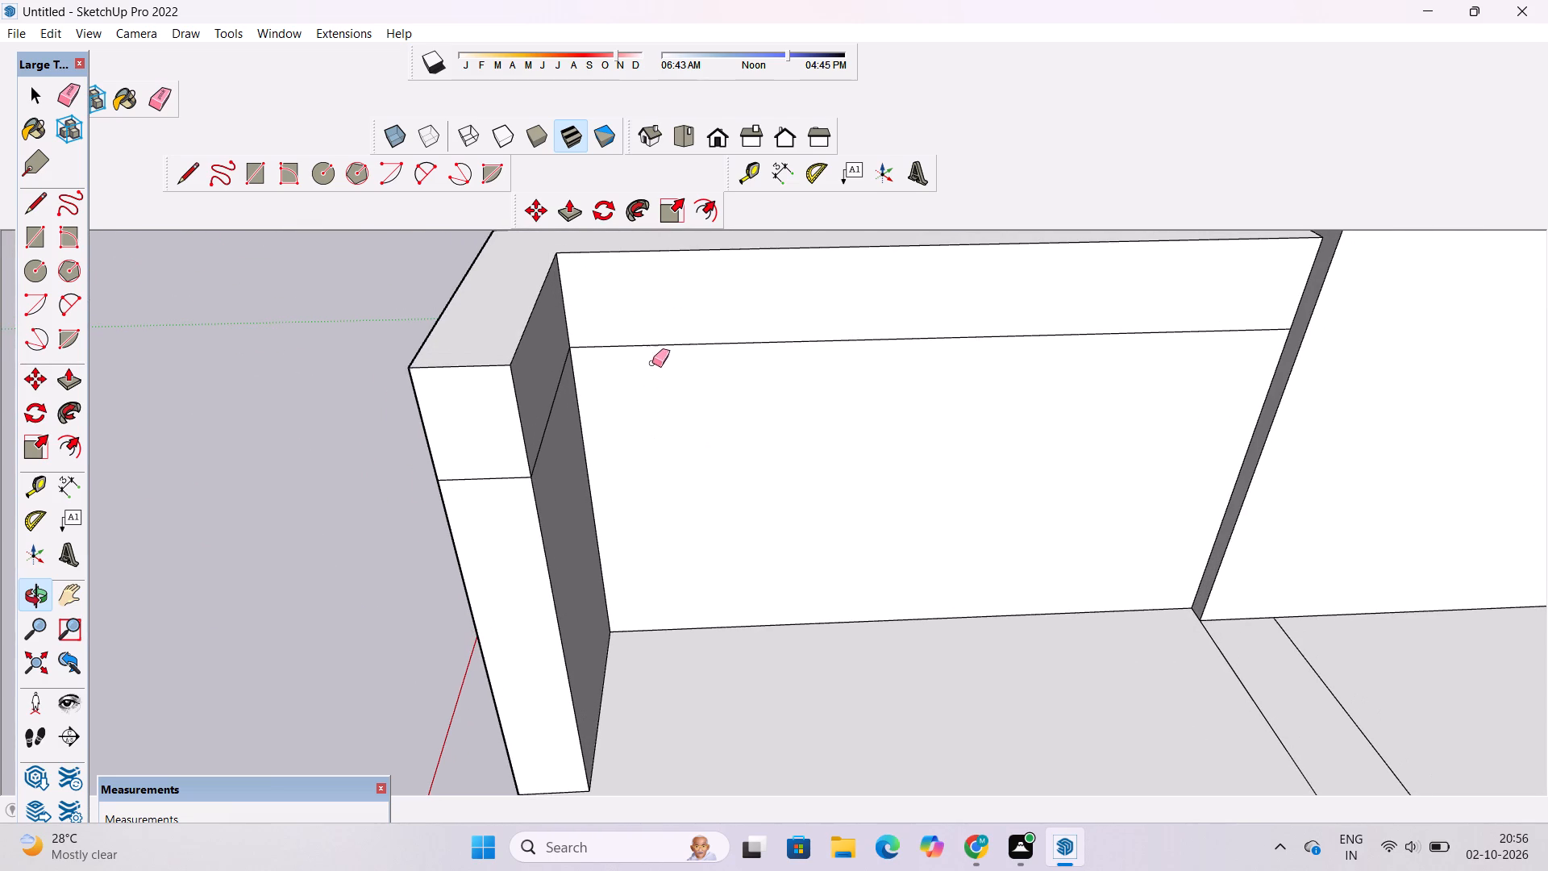
{"action": "left_click_drag", "start_coordinate": [670, 330], "coordinate": [679, 358]}
{"action": "left_click_drag", "start_coordinate": [540, 402], "coordinate": [551, 440]}
{"action": "left_click_drag", "start_coordinate": [475, 460], "coordinate": [486, 481]}
Examine the new porch corner wall from the standard front view and from several angles around the porch.
{"action": "key", "text": "o"}
{"action": "left_click", "coordinate": [712, 135]}
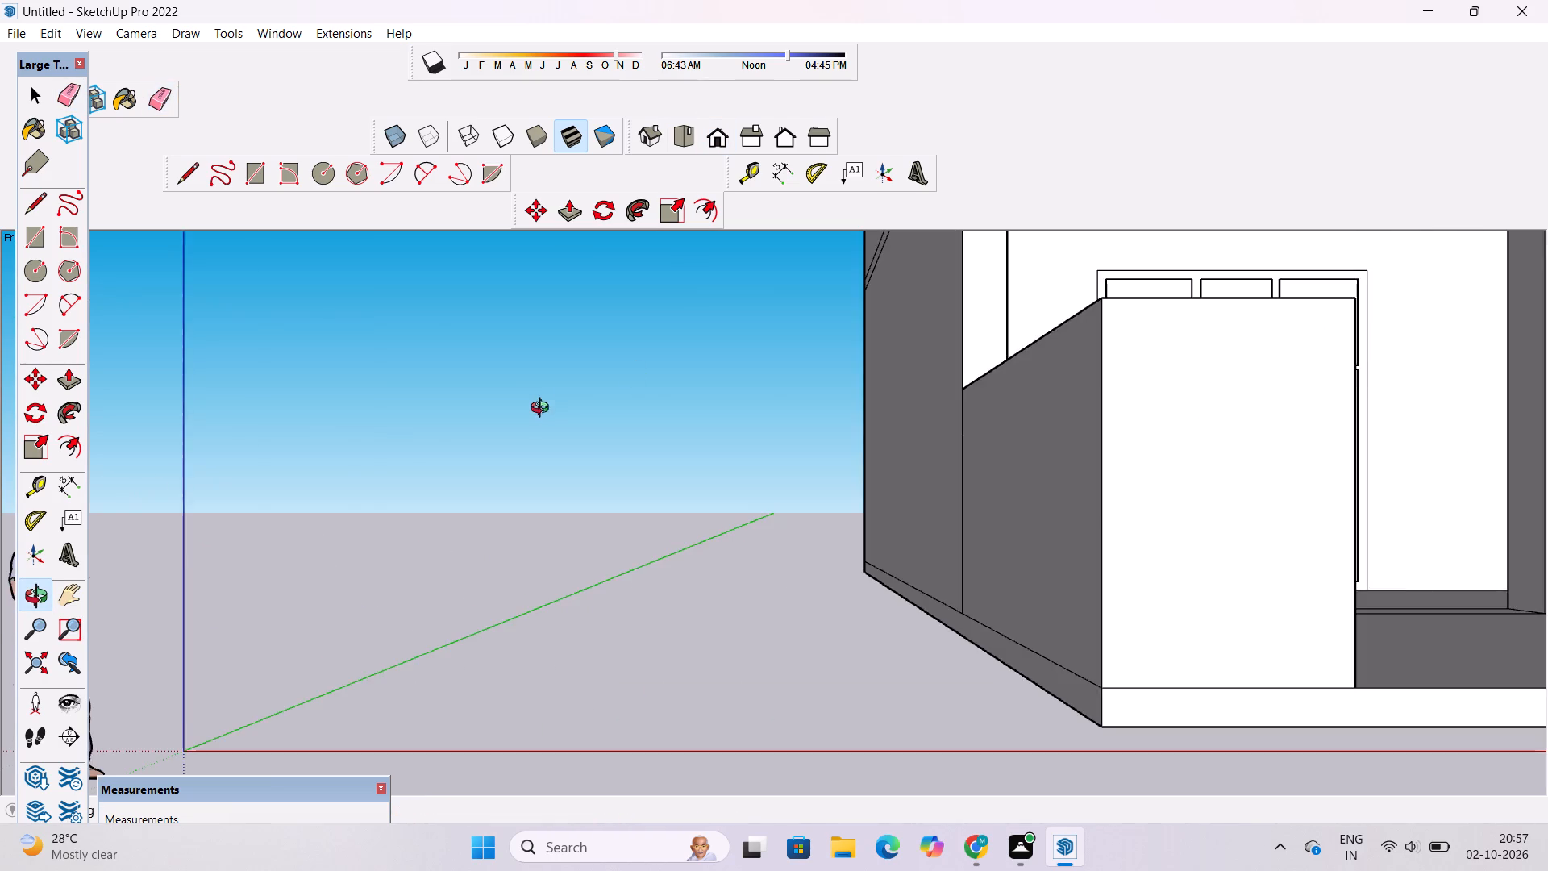
{"action": "scroll", "coordinate": [541, 416], "scroll_direction": "down", "scroll_amount": 10}
{"action": "scroll", "coordinate": [788, 382], "scroll_direction": "up", "scroll_amount": 3}
{"action": "left_click_drag", "start_coordinate": [789, 382], "coordinate": [640, 395], "text": "shift"}
{"action": "left_click_drag", "start_coordinate": [645, 415], "coordinate": [777, 526]}
{"action": "left_click_drag", "start_coordinate": [784, 532], "coordinate": [691, 413]}
{"action": "left_click_drag", "start_coordinate": [754, 466], "coordinate": [748, 559]}
{"action": "scroll", "coordinate": [741, 556], "scroll_direction": "up", "scroll_amount": 2}
{"action": "left_click_drag", "start_coordinate": [739, 553], "coordinate": [592, 592]}
{"action": "left_click_drag", "start_coordinate": [543, 586], "coordinate": [610, 584]}
{"action": "scroll", "coordinate": [614, 548], "scroll_direction": "down", "scroll_amount": 2}
{"action": "left_click_drag", "start_coordinate": [551, 547], "coordinate": [642, 626]}
{"action": "scroll", "coordinate": [575, 594], "scroll_direction": "up", "scroll_amount": 2}
{"action": "left_click_drag", "start_coordinate": [571, 600], "coordinate": [594, 561]}
{"action": "left_click_drag", "start_coordinate": [611, 594], "coordinate": [612, 552], "text": "shift"}
{"action": "left_click_drag", "start_coordinate": [607, 590], "coordinate": [642, 567]}
{"action": "scroll", "coordinate": [655, 562], "scroll_direction": "down", "scroll_amount": 1}
{"action": "left_click_drag", "start_coordinate": [656, 561], "coordinate": [656, 571], "text": "shift"}
{"action": "left_click_drag", "start_coordinate": [656, 573], "coordinate": [739, 586]}
{"action": "scroll", "coordinate": [850, 486], "scroll_direction": "up", "scroll_amount": 2}
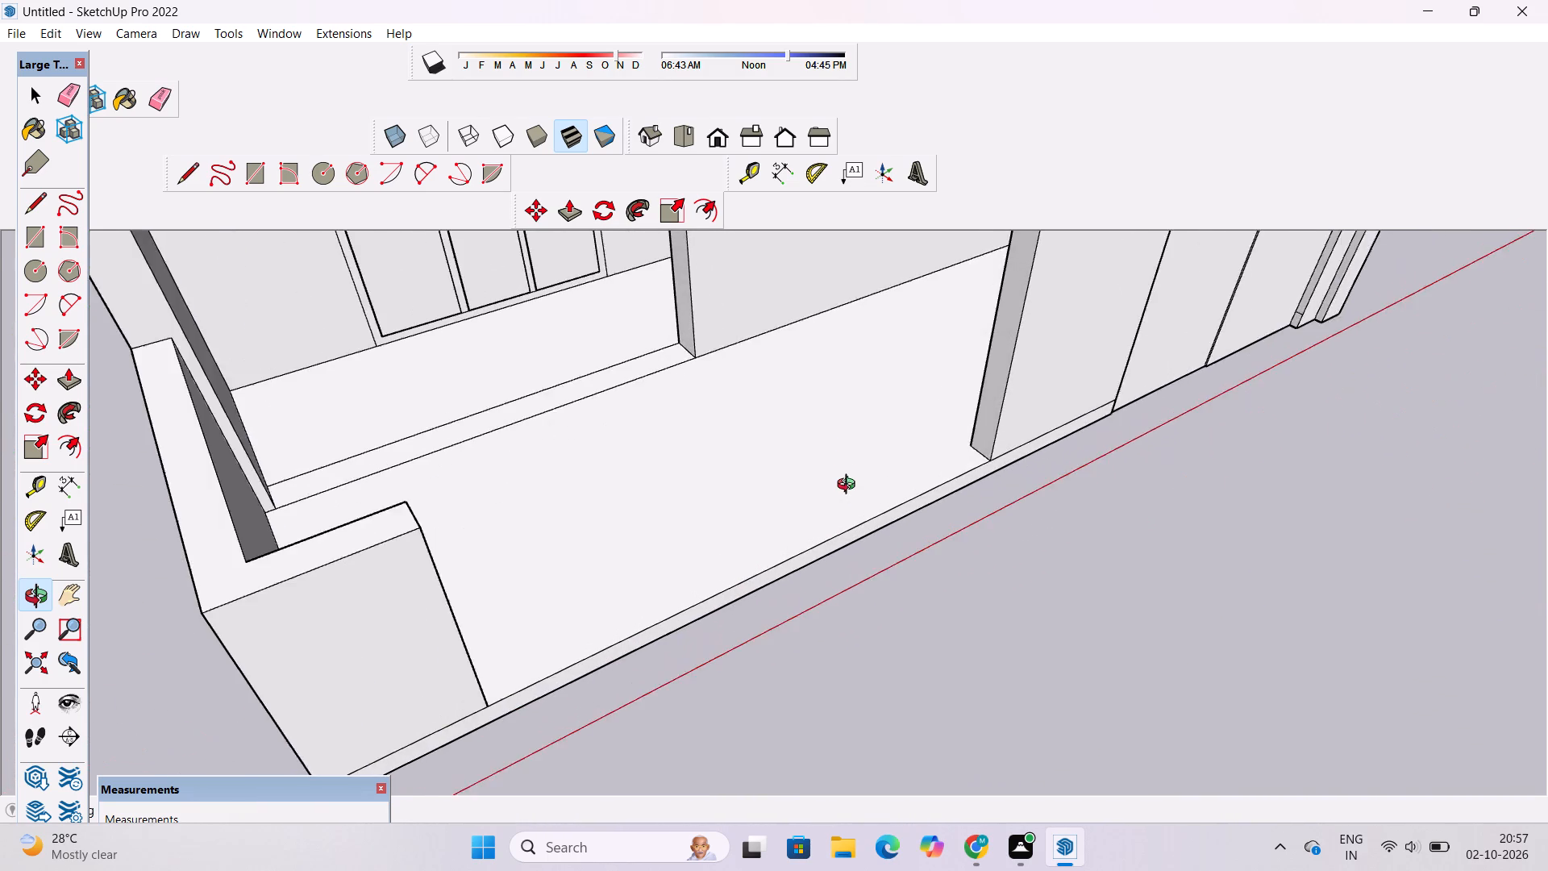
Draw a thin rectangle about 8 3/4" by 27' 6" on the porch floor along its front edge, between the tower pillar and the low corner wall.
{"action": "left_click_drag", "start_coordinate": [832, 484], "coordinate": [728, 484], "text": "shift"}
{"action": "left_click_drag", "start_coordinate": [730, 490], "coordinate": [889, 509], "text": "shift"}
{"action": "scroll", "coordinate": [864, 441], "scroll_direction": "up", "scroll_amount": 4}
{"action": "left_click_drag", "start_coordinate": [863, 440], "coordinate": [785, 477], "text": "shift"}
{"action": "left_click_drag", "start_coordinate": [784, 481], "coordinate": [801, 465]}
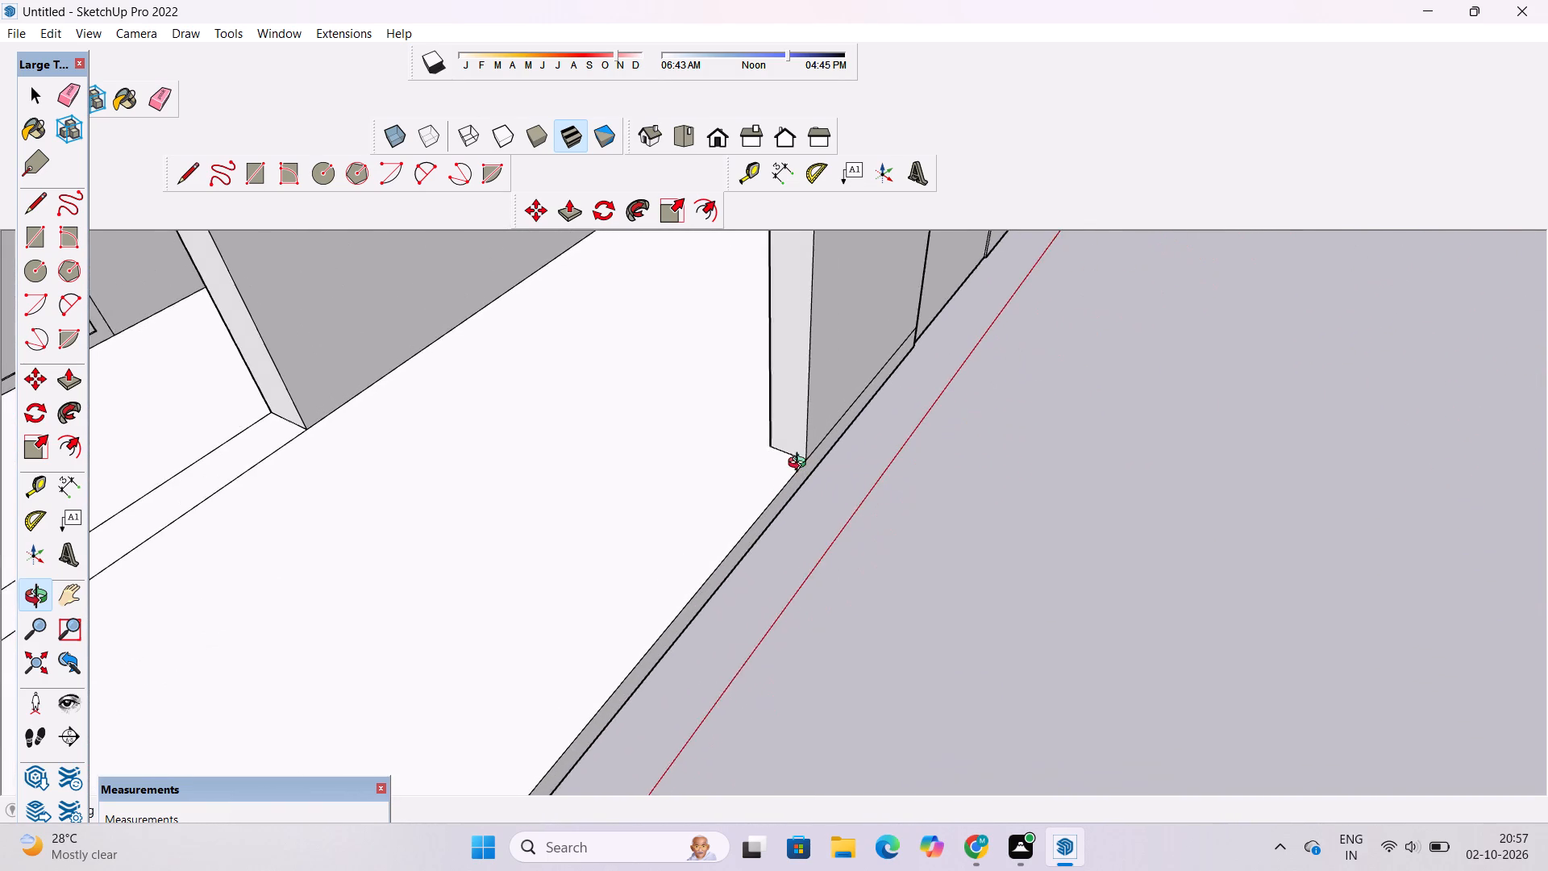
{"action": "left_click_drag", "start_coordinate": [801, 465], "coordinate": [801, 464]}
{"action": "scroll", "coordinate": [810, 445], "scroll_direction": "up", "scroll_amount": 3}
{"action": "left_click_drag", "start_coordinate": [791, 456], "coordinate": [782, 471], "text": "shift"}
{"action": "left_click_drag", "start_coordinate": [780, 473], "coordinate": [802, 473]}
{"action": "key", "text": "r"}
{"action": "scroll", "coordinate": [756, 480], "scroll_direction": "up", "scroll_amount": 2}
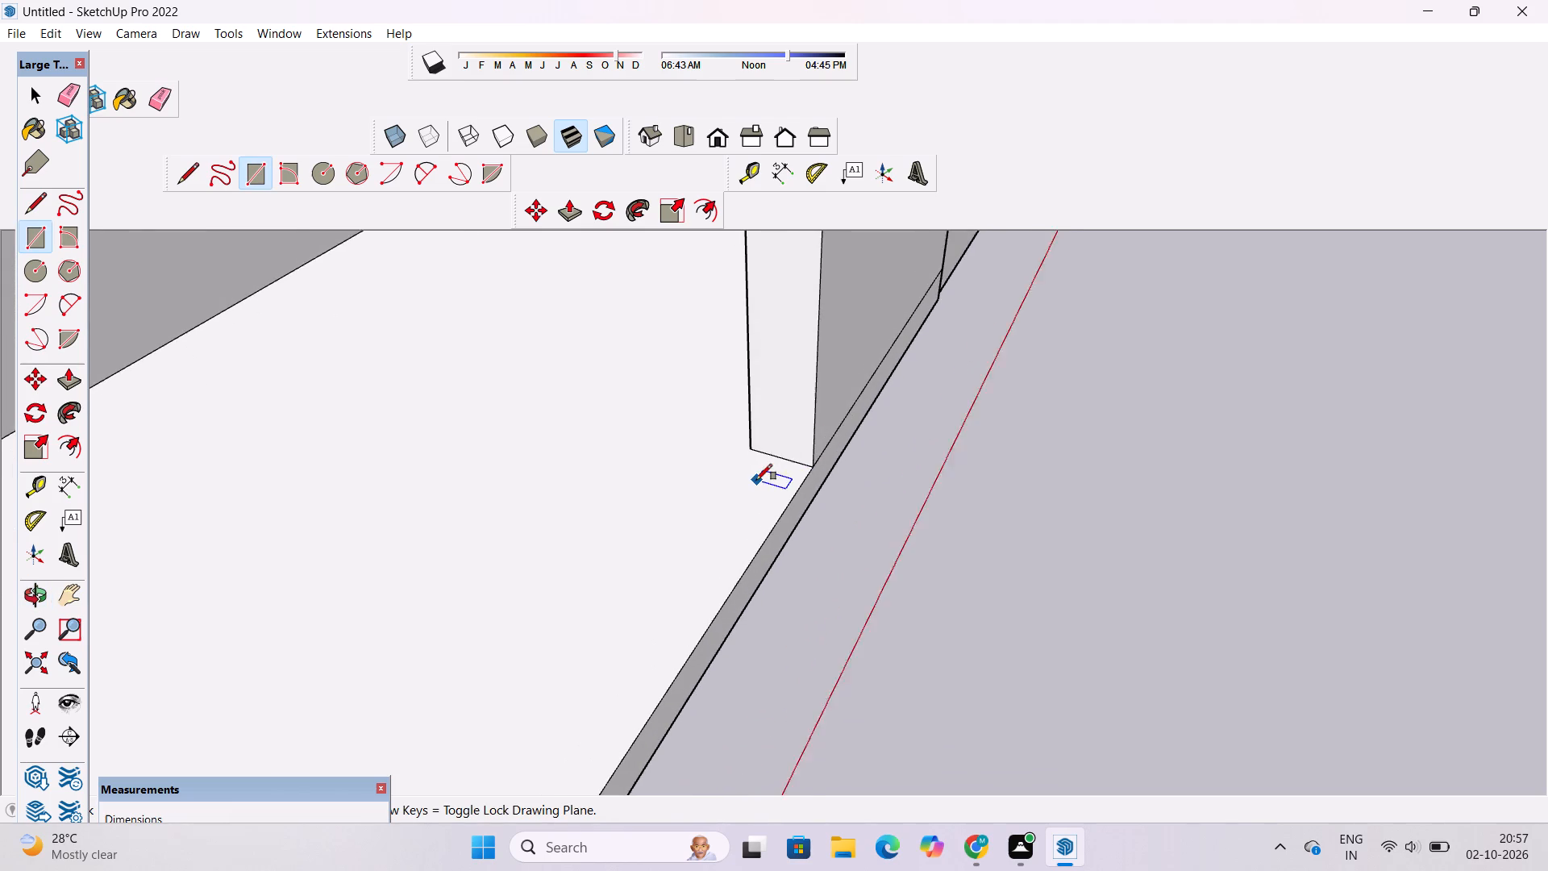
{"action": "scroll", "coordinate": [756, 480], "scroll_direction": "up", "scroll_amount": 2}
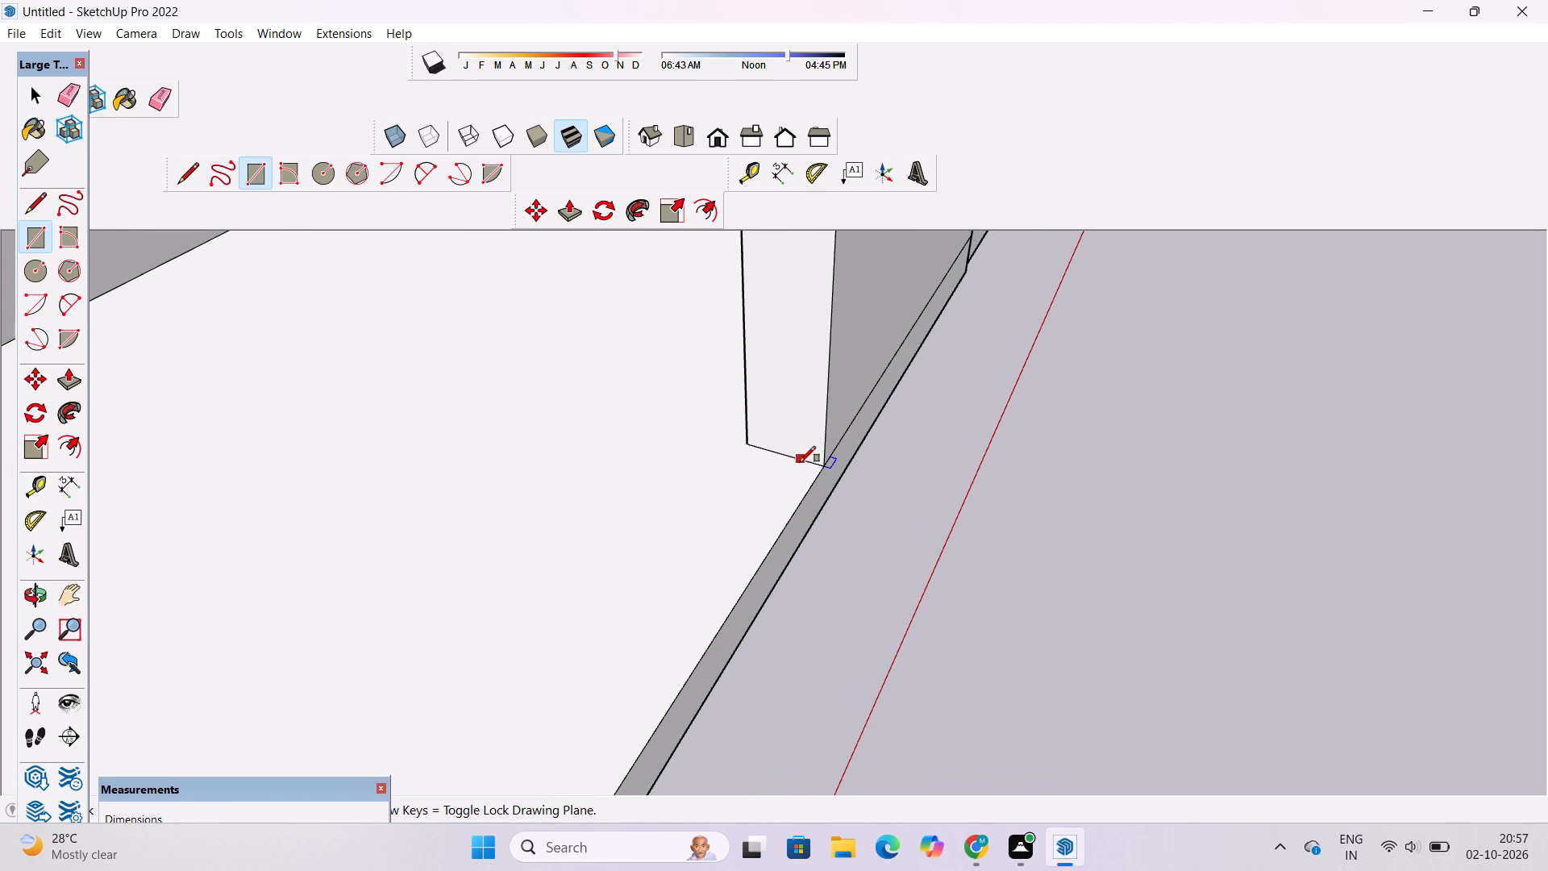
{"action": "left_click", "coordinate": [800, 462]}
{"action": "scroll", "coordinate": [777, 440], "scroll_direction": "down", "scroll_amount": 6}
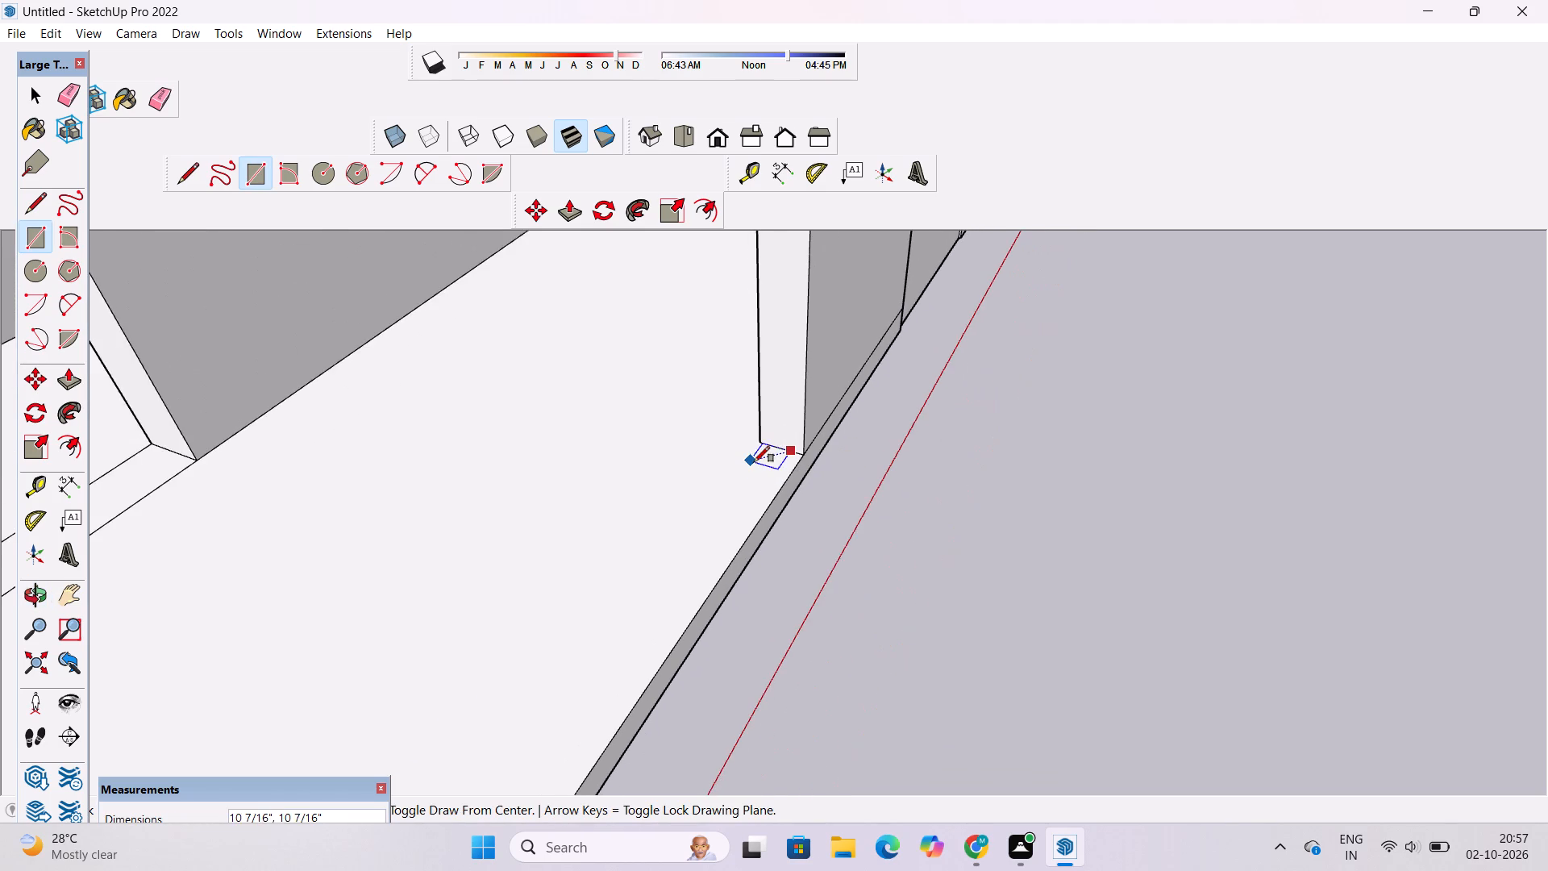
{"action": "scroll", "coordinate": [754, 462], "scroll_direction": "down", "scroll_amount": 8}
{"action": "scroll", "coordinate": [722, 514], "scroll_direction": "up", "scroll_amount": 2}
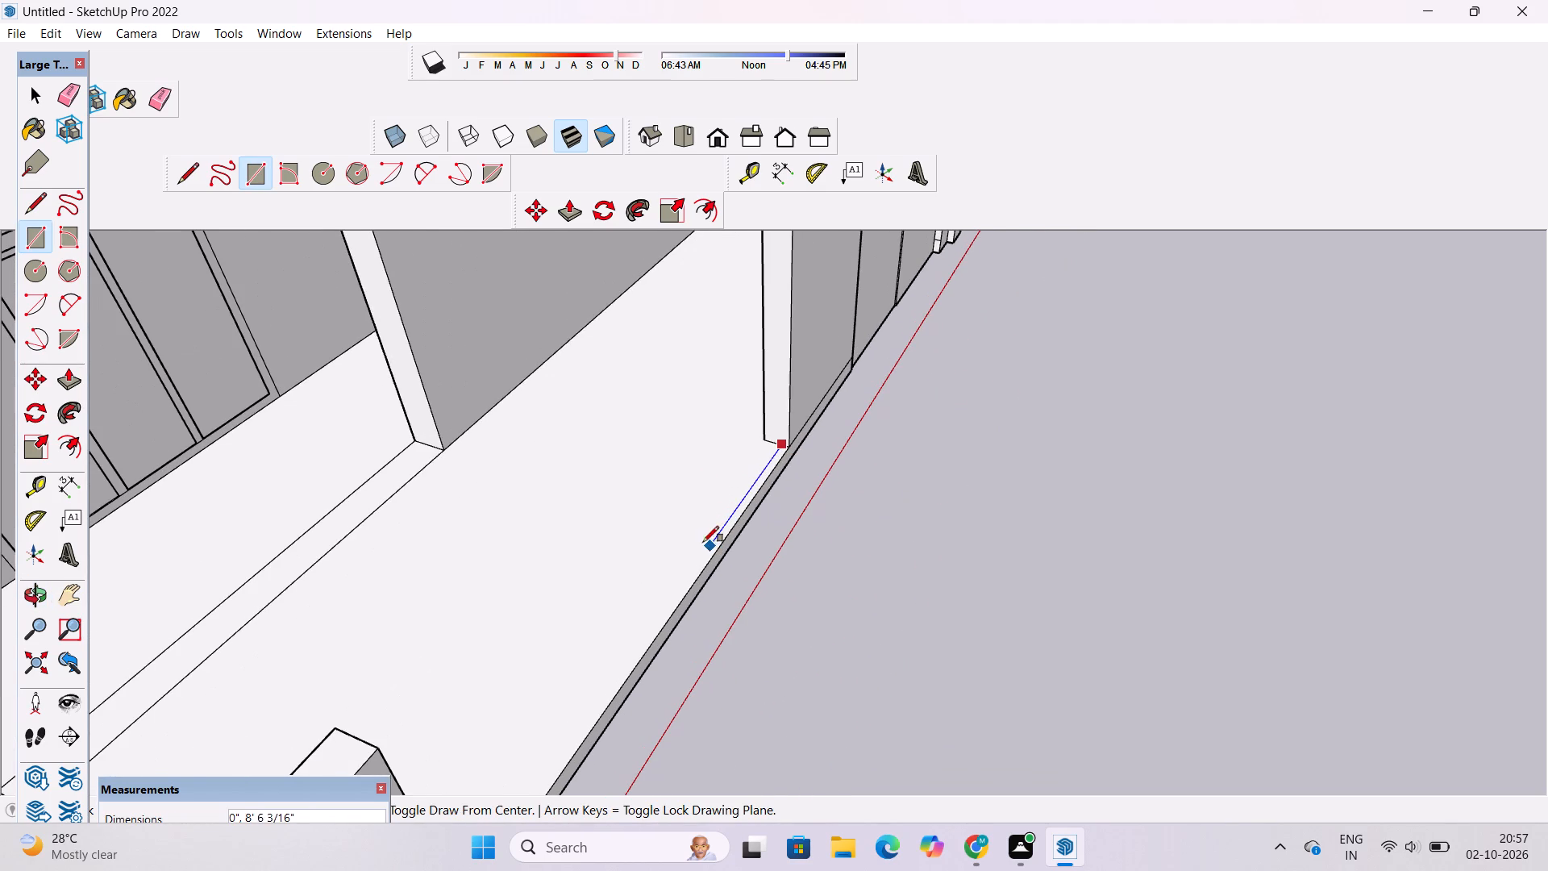
{"action": "scroll", "coordinate": [643, 614], "scroll_direction": "down", "scroll_amount": 4}
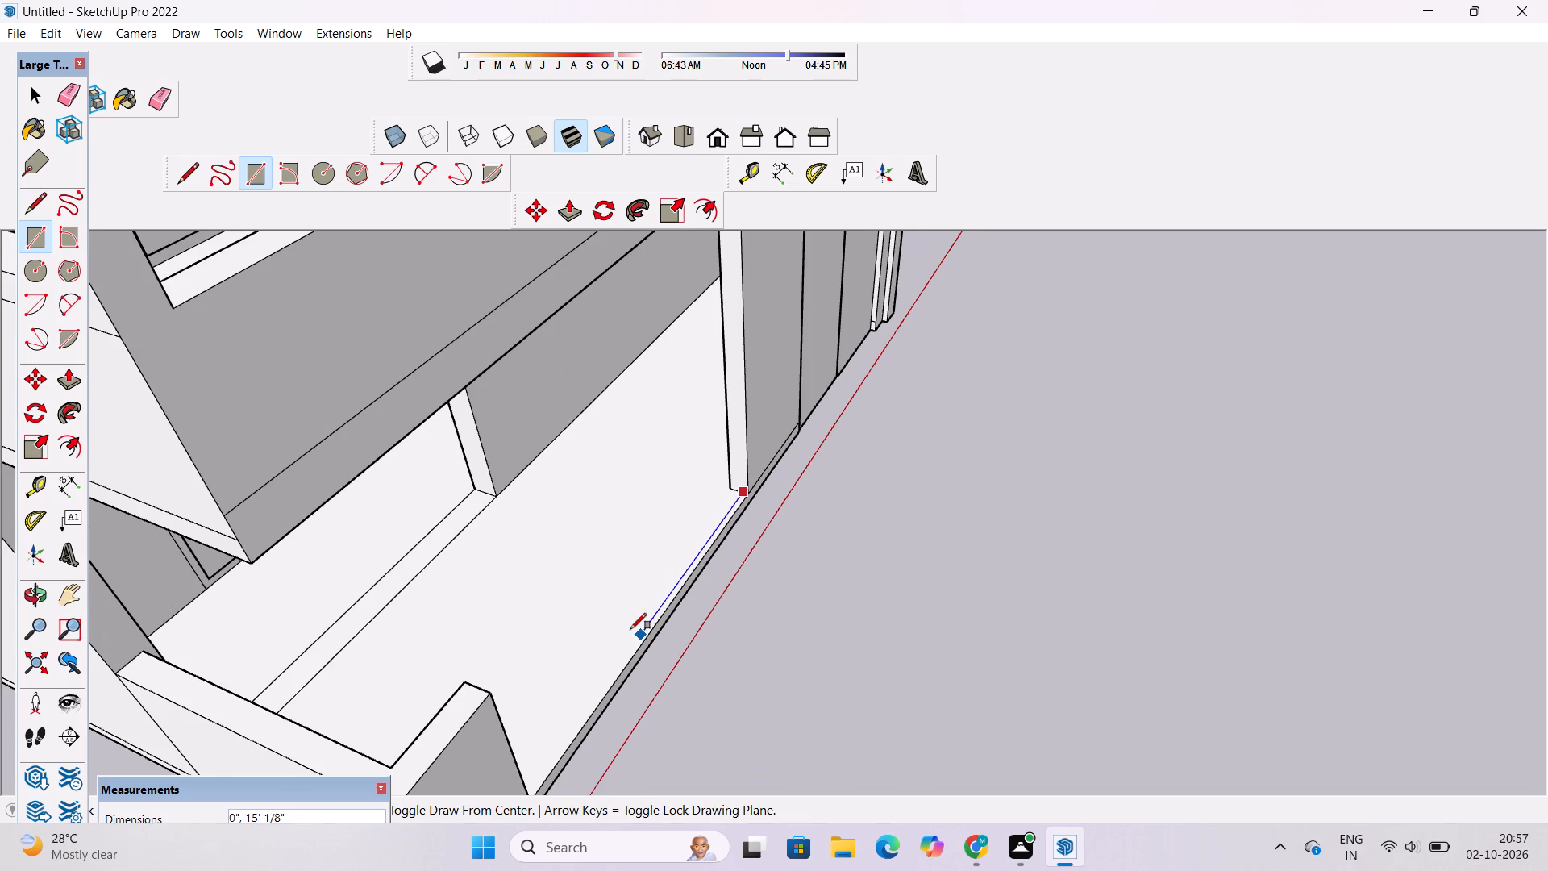
{"action": "key", "text": "o"}
{"action": "left_click_drag", "start_coordinate": [743, 669], "coordinate": [506, 689]}
{"action": "left_click_drag", "start_coordinate": [499, 675], "coordinate": [553, 692], "text": "shift"}
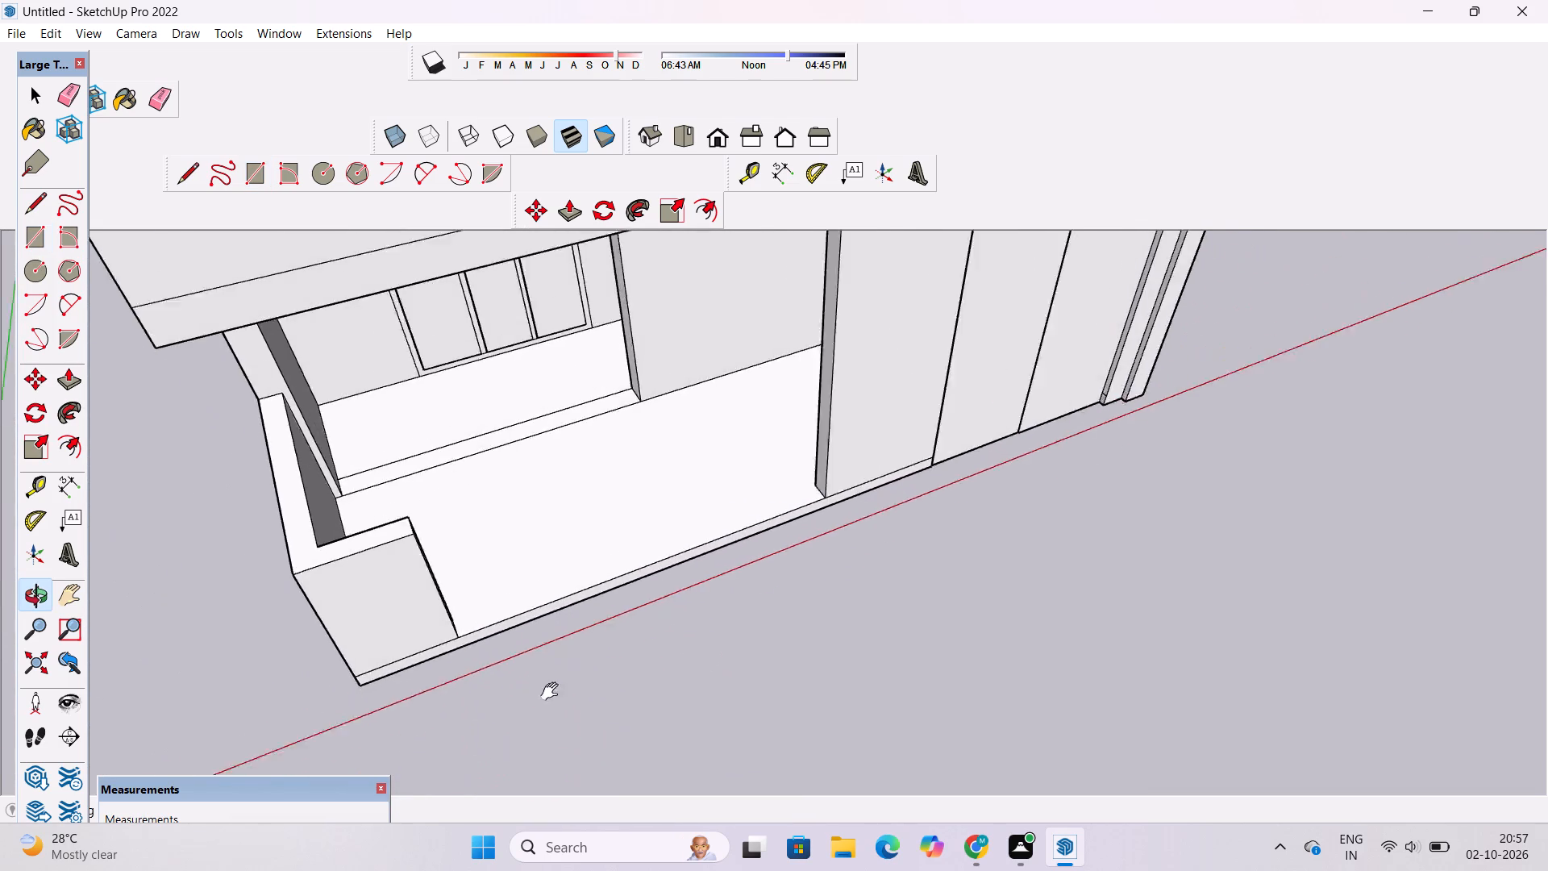
{"action": "left_click_drag", "start_coordinate": [553, 692], "coordinate": [598, 709], "text": "shift"}
{"action": "left_click_drag", "start_coordinate": [598, 710], "coordinate": [514, 709]}
{"action": "scroll", "coordinate": [556, 572], "scroll_direction": "up", "scroll_amount": 4}
{"action": "left_click_drag", "start_coordinate": [551, 581], "coordinate": [532, 596], "text": "shift"}
{"action": "left_click", "coordinate": [531, 598]}
{"action": "scroll", "coordinate": [528, 599], "scroll_direction": "up", "scroll_amount": 2}
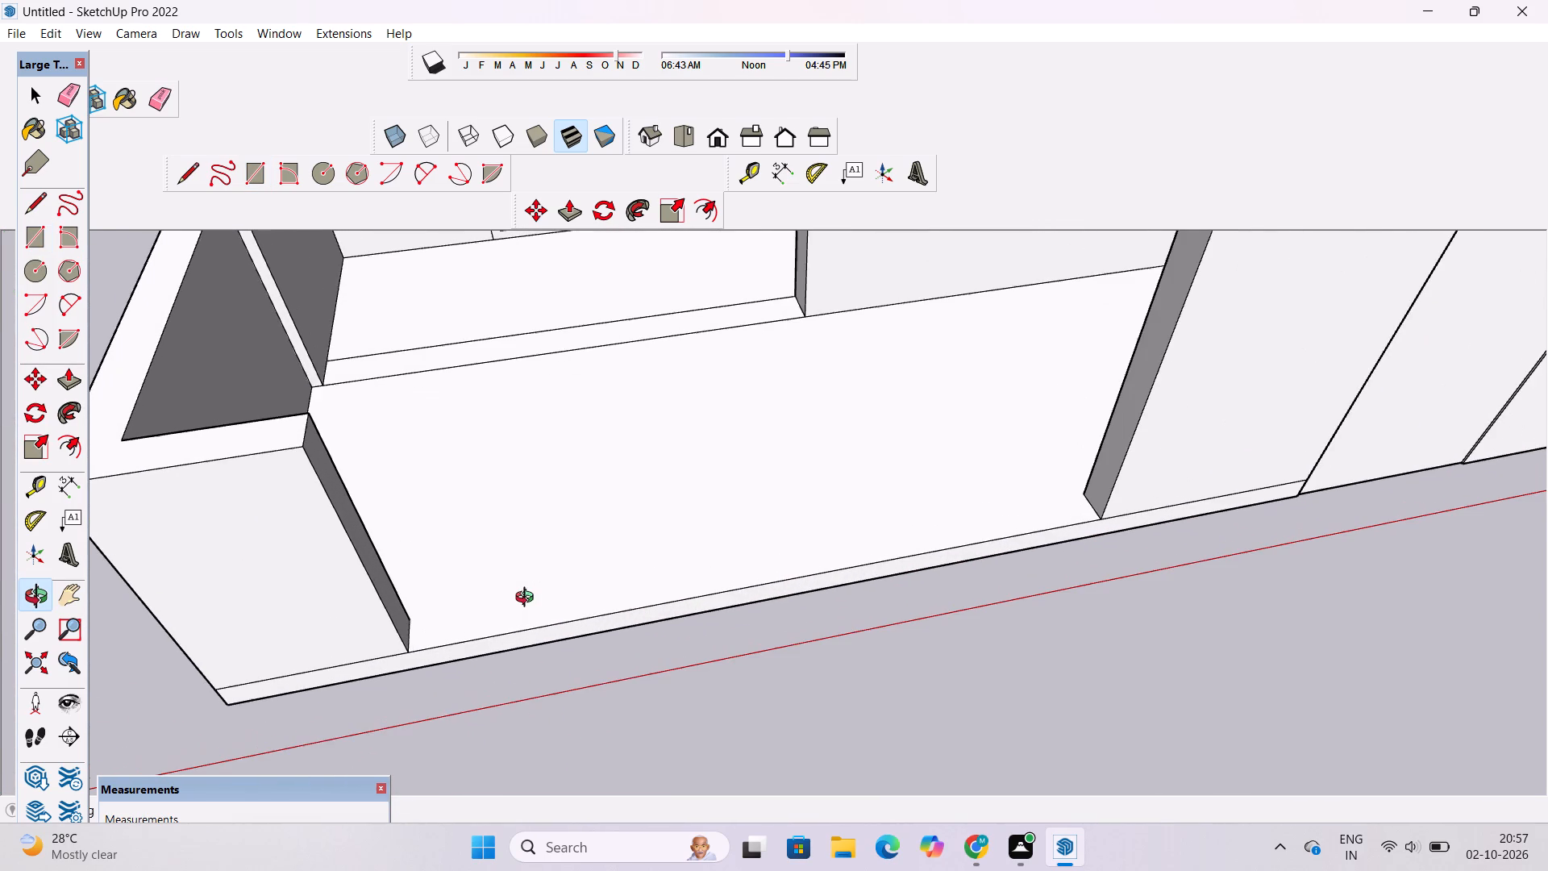
{"action": "left_click", "coordinate": [528, 599], "text": "shift"}
{"action": "key", "text": "r"}
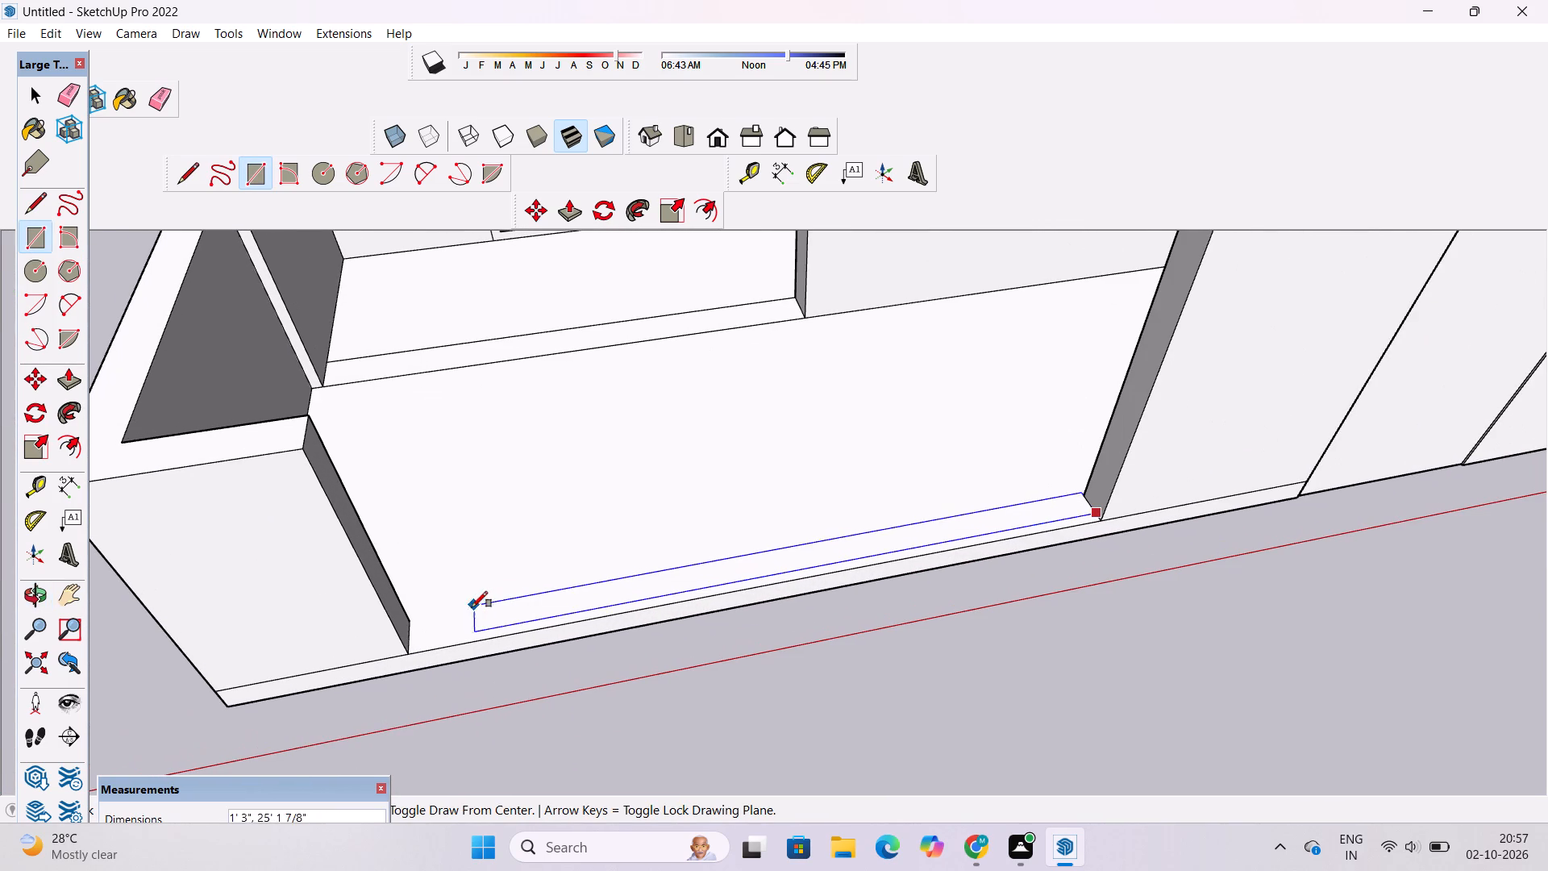
{"action": "scroll", "coordinate": [431, 624], "scroll_direction": "up", "scroll_amount": 3}
{"action": "scroll", "coordinate": [431, 624], "scroll_direction": "down", "scroll_amount": 1}
{"action": "scroll", "coordinate": [431, 624], "scroll_direction": "up", "scroll_amount": 2}
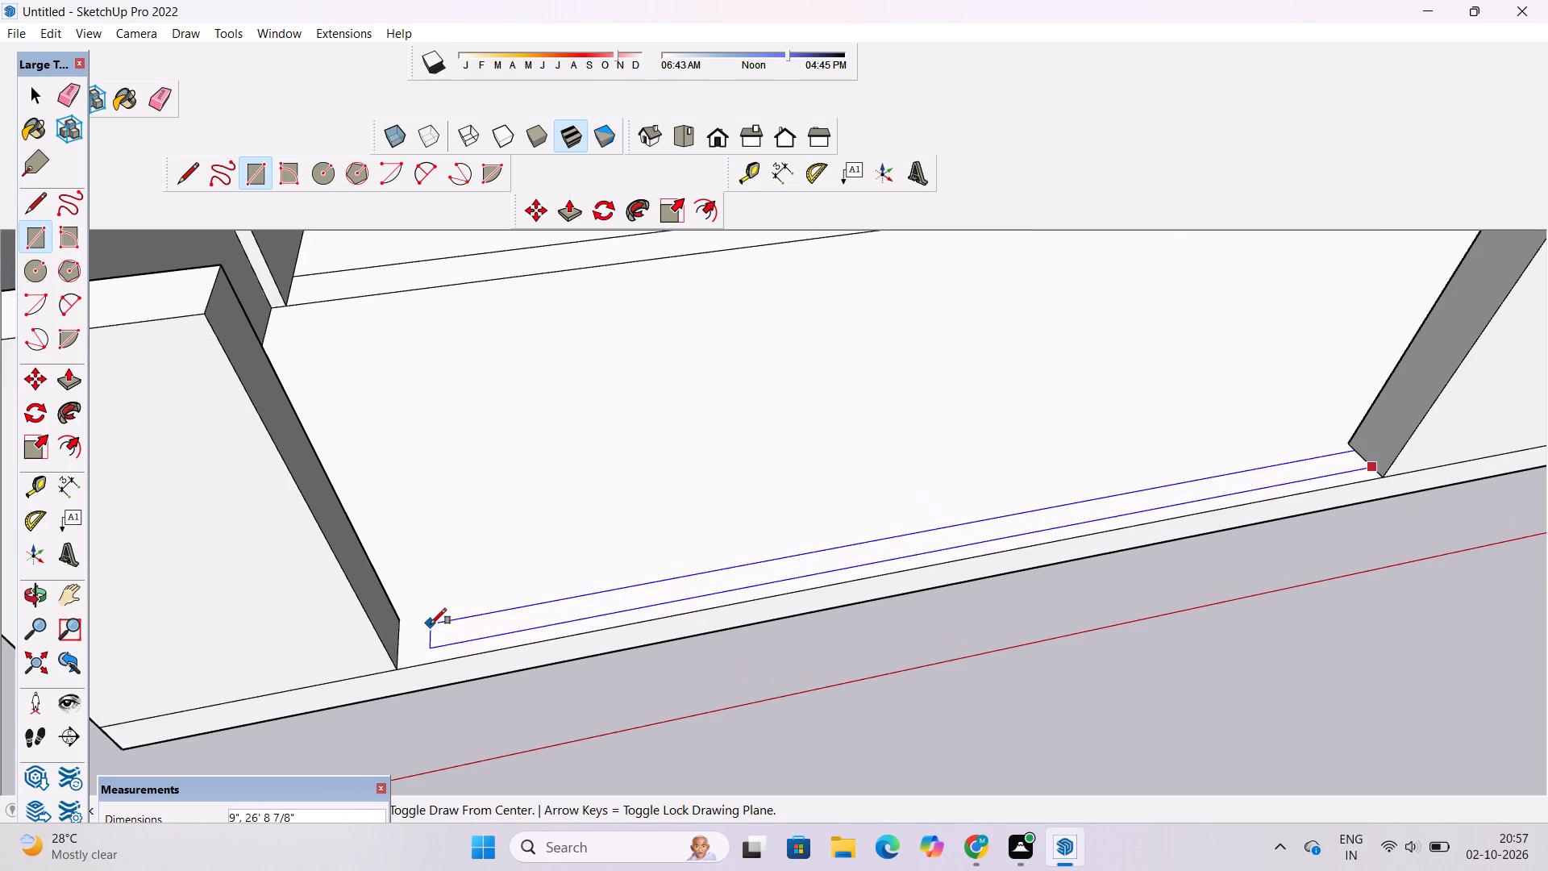
{"action": "scroll", "coordinate": [431, 624], "scroll_direction": "up", "scroll_amount": 3}
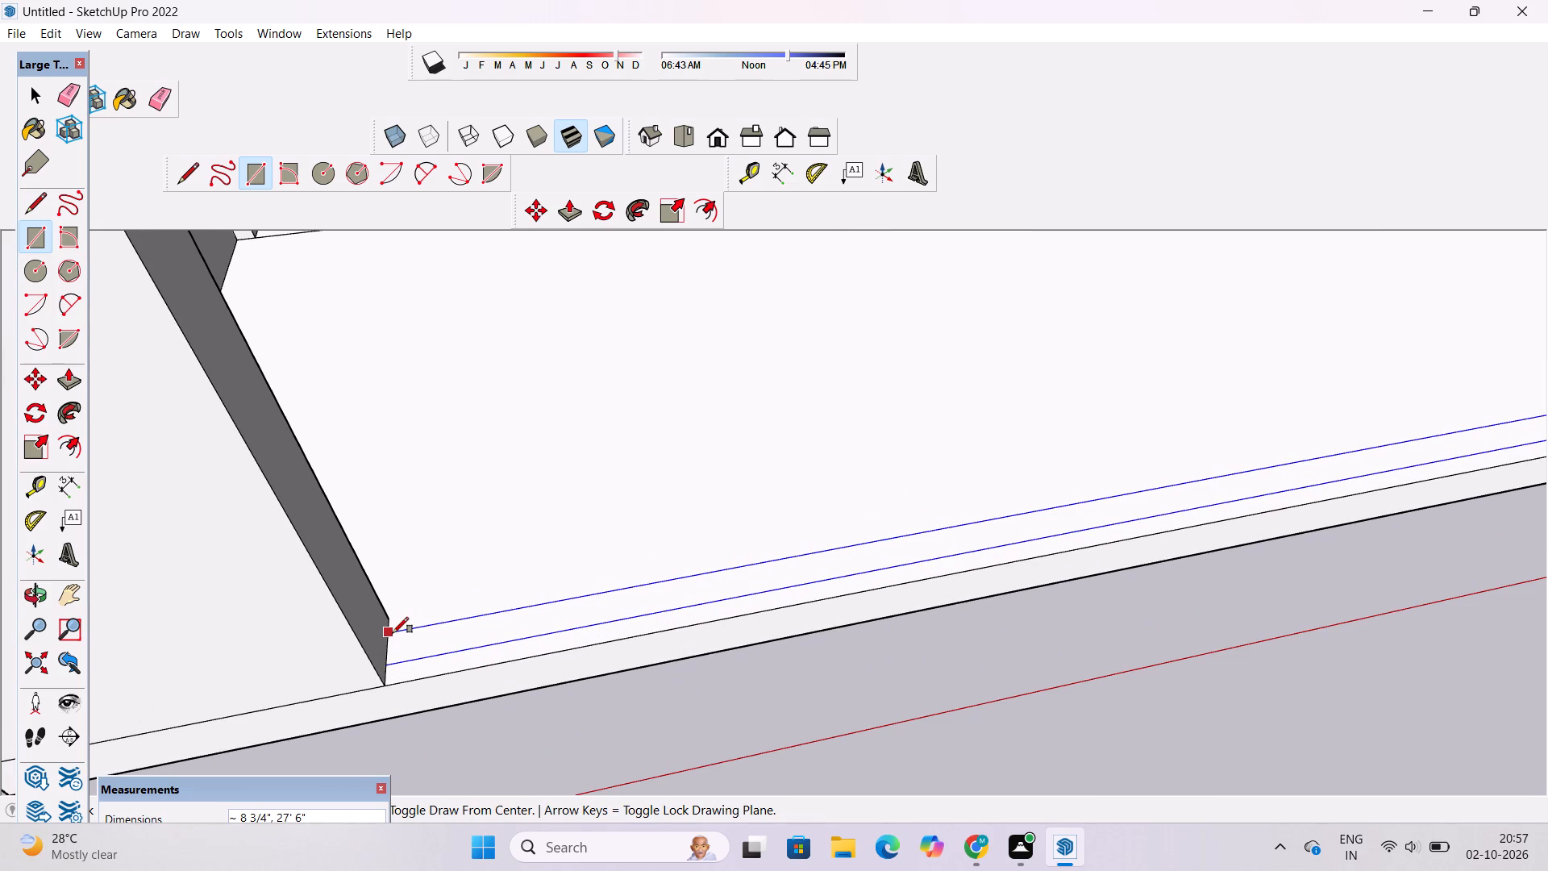
{"action": "left_click", "coordinate": [393, 633]}
{"action": "key", "text": "space"}
Examine the narrow strip along the porch's front edge and its meeting with the low corner wall from several angles.
{"action": "type", "text": "o"}
{"action": "scroll", "coordinate": [392, 640], "scroll_direction": "down", "scroll_amount": 5}
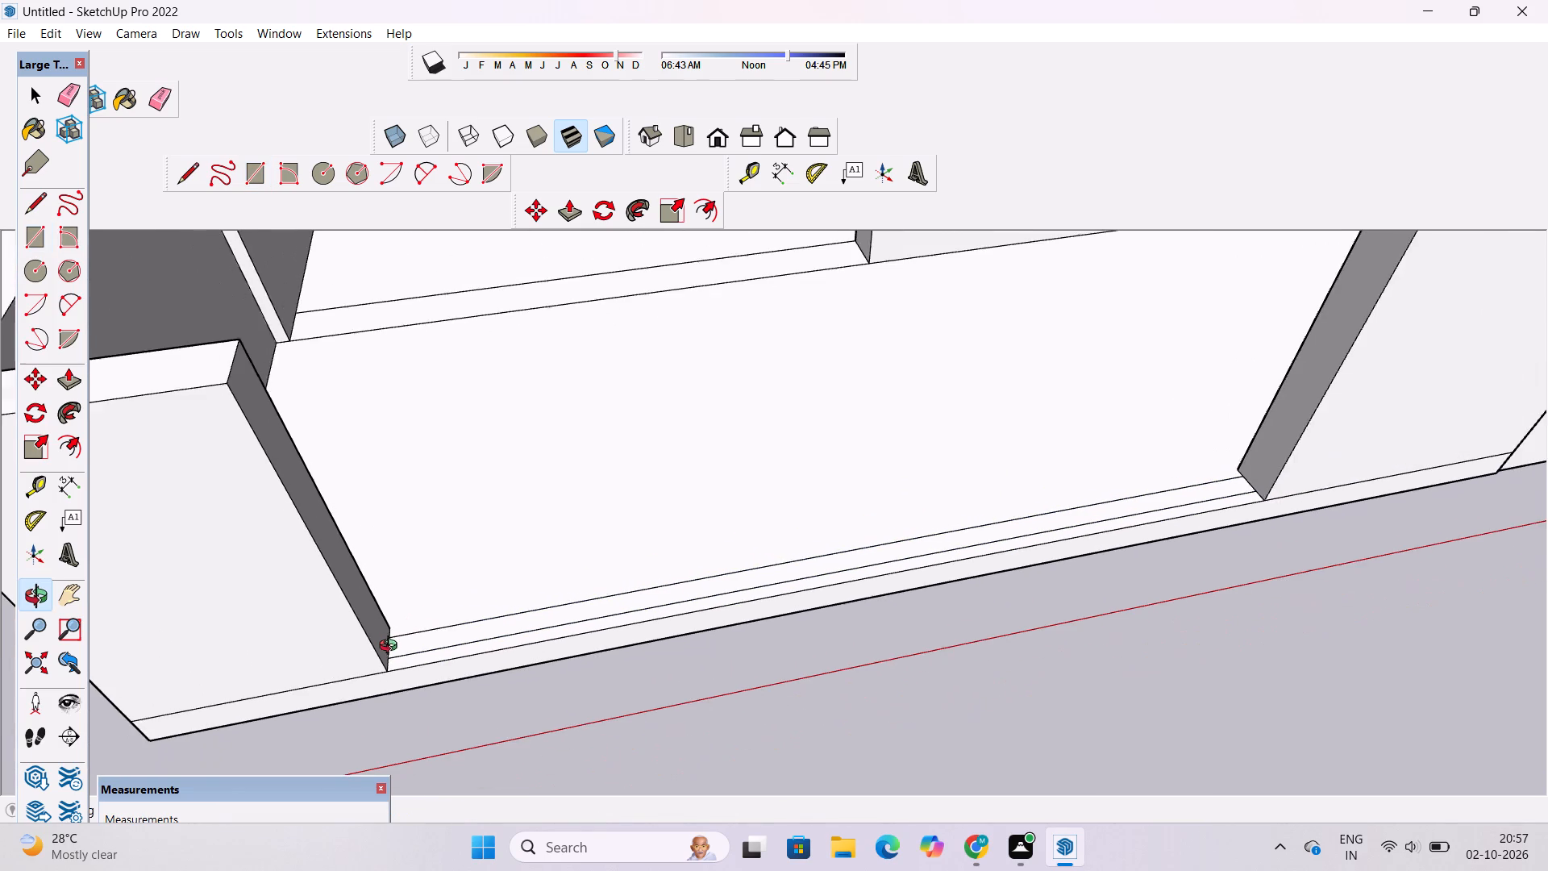
{"action": "left_click_drag", "start_coordinate": [465, 721], "coordinate": [474, 650]}
{"action": "scroll", "coordinate": [474, 647], "scroll_direction": "down", "scroll_amount": 1}
{"action": "scroll", "coordinate": [474, 647], "scroll_direction": "up", "scroll_amount": 3}
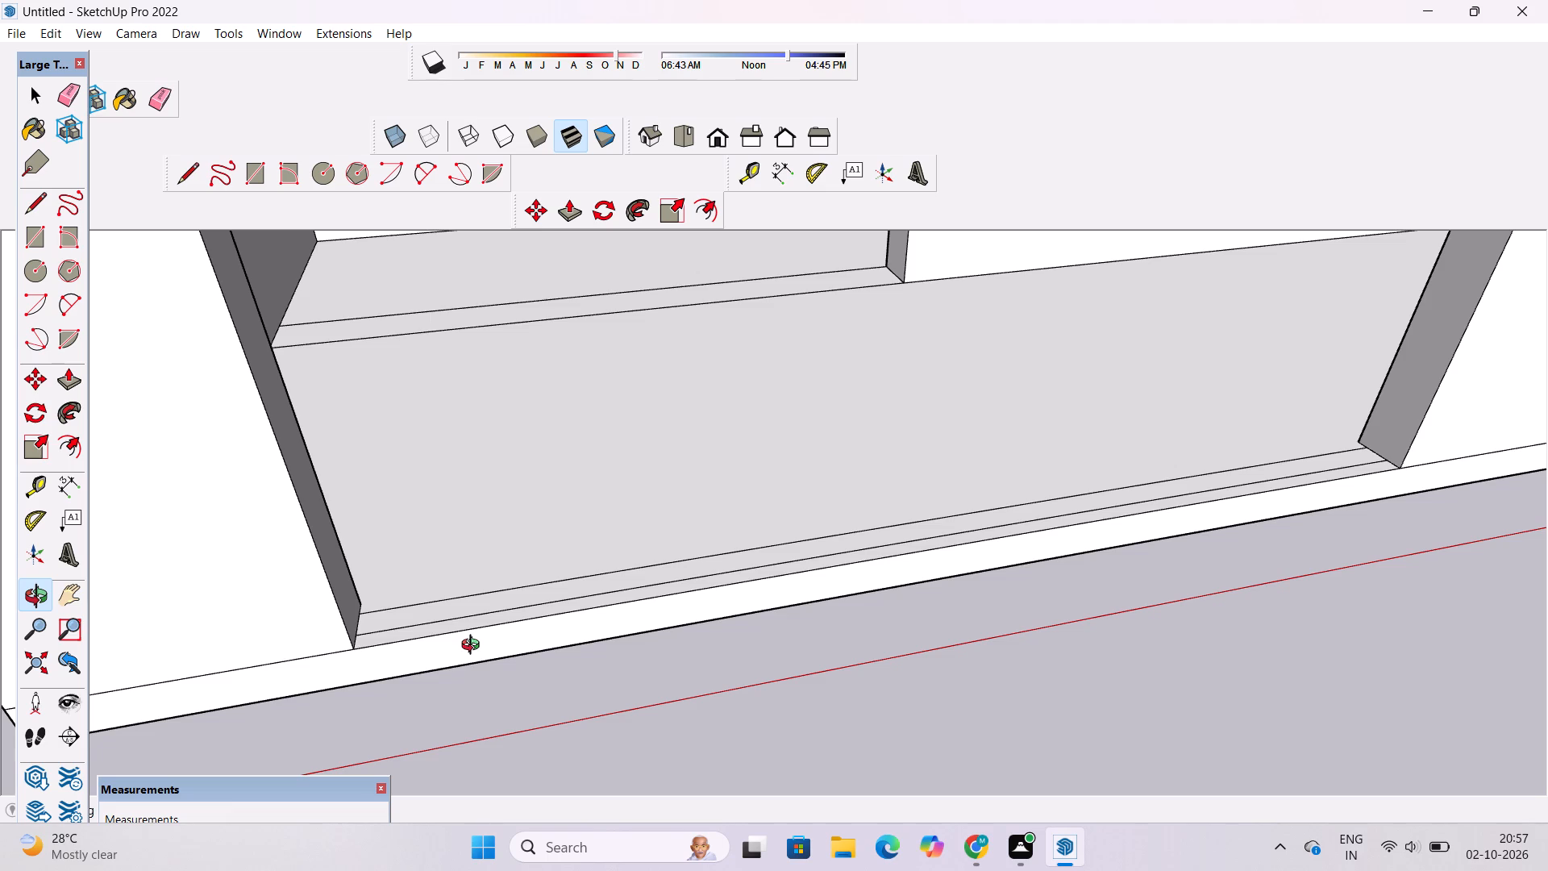
{"action": "scroll", "coordinate": [474, 647], "scroll_direction": "down", "scroll_amount": 2}
{"action": "scroll", "coordinate": [474, 647], "scroll_direction": "up", "scroll_amount": 1}
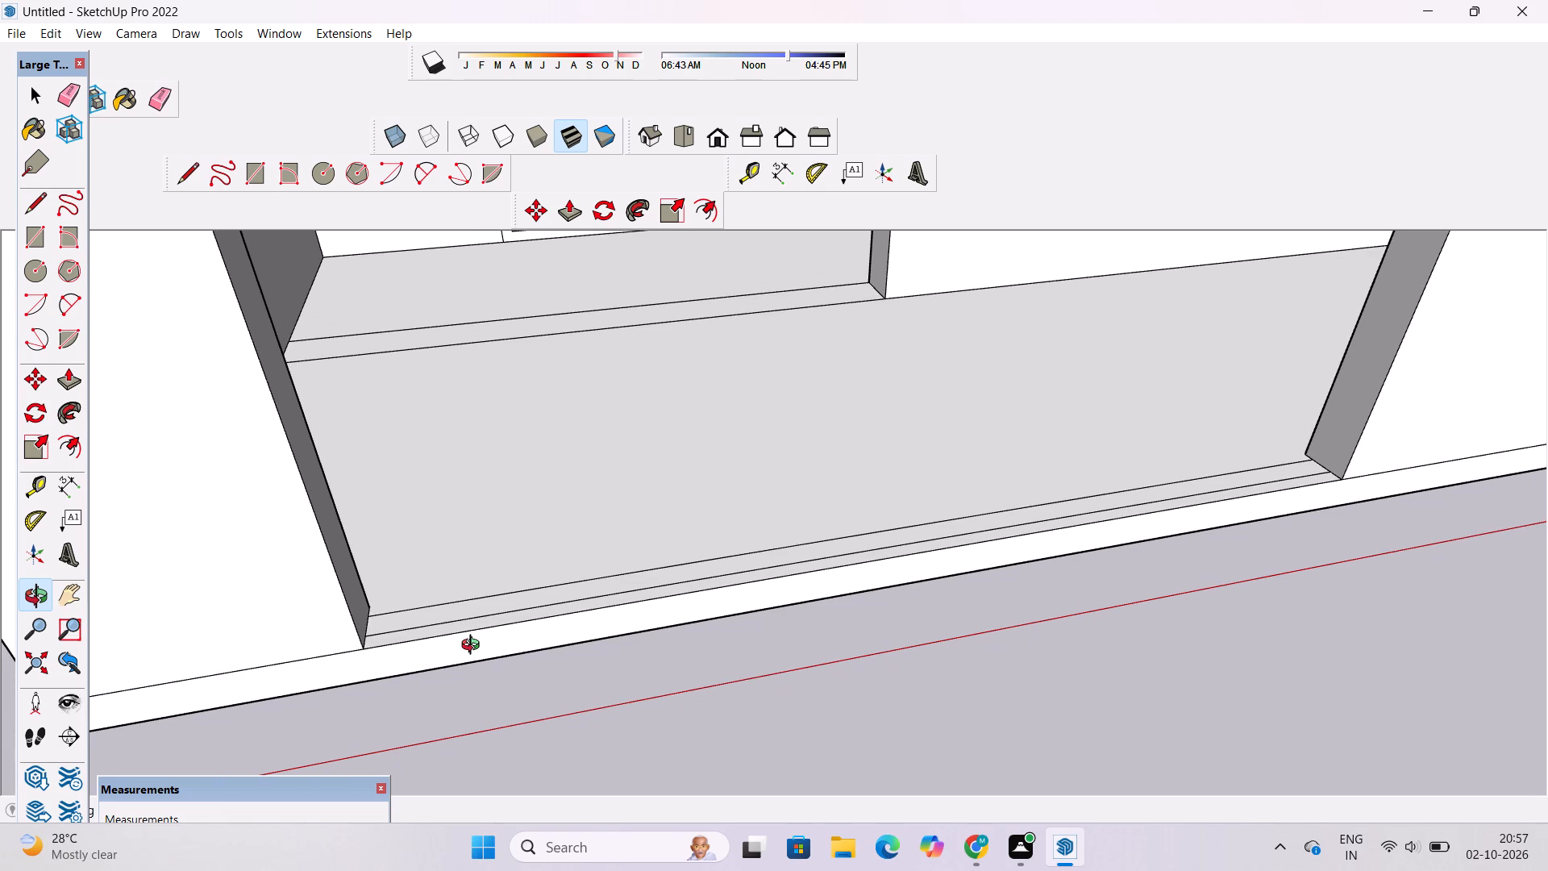
{"action": "scroll", "coordinate": [474, 647], "scroll_direction": "down", "scroll_amount": 4}
{"action": "scroll", "coordinate": [474, 647], "scroll_direction": "up", "scroll_amount": 3}
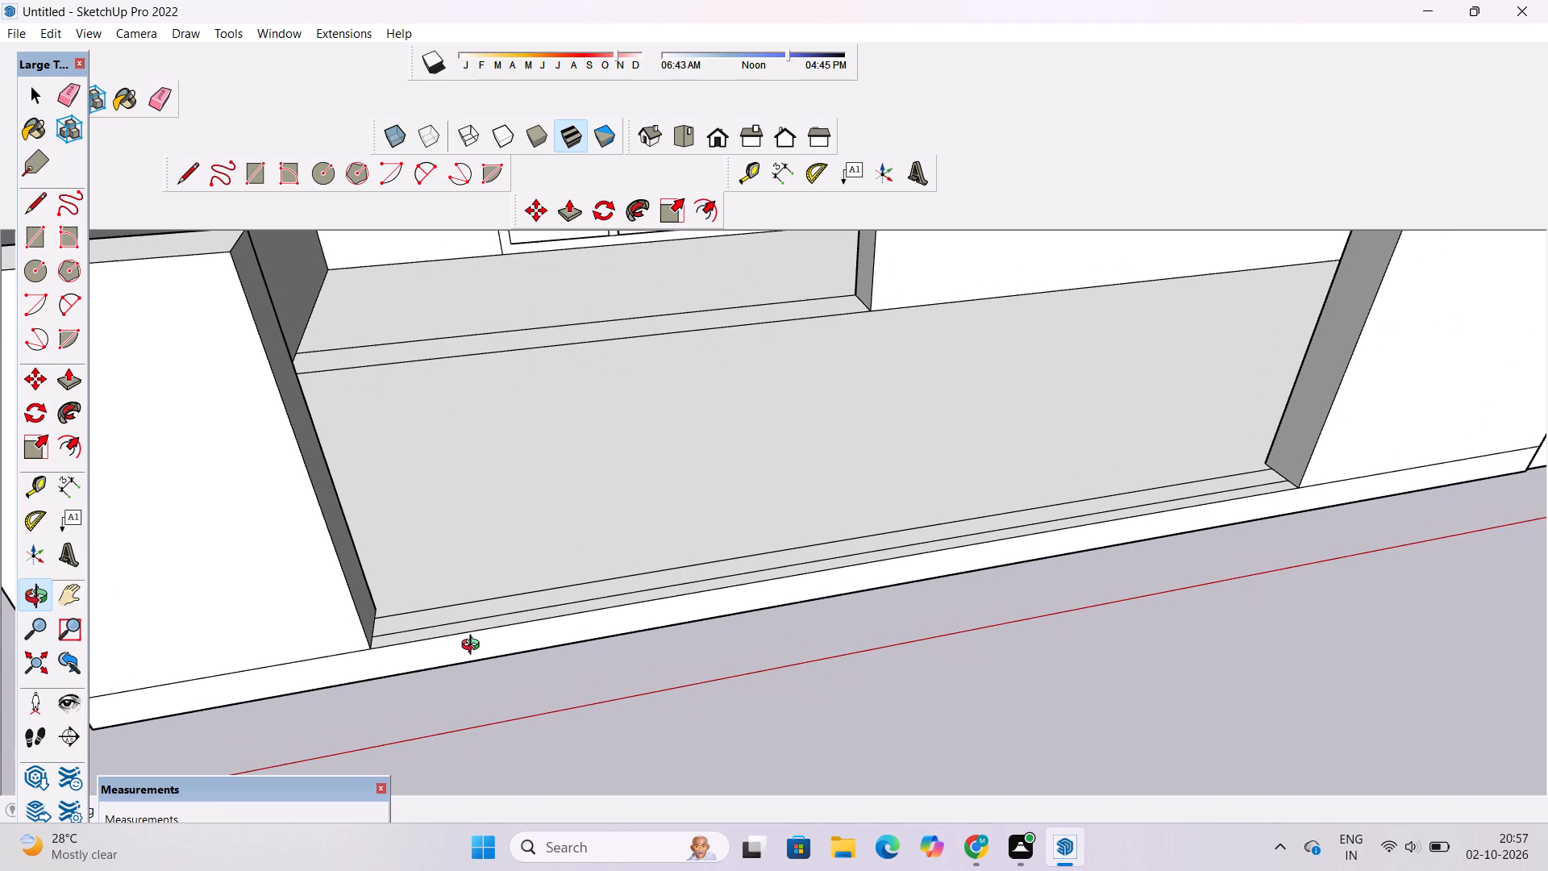
{"action": "scroll", "coordinate": [474, 647], "scroll_direction": "down", "scroll_amount": 1}
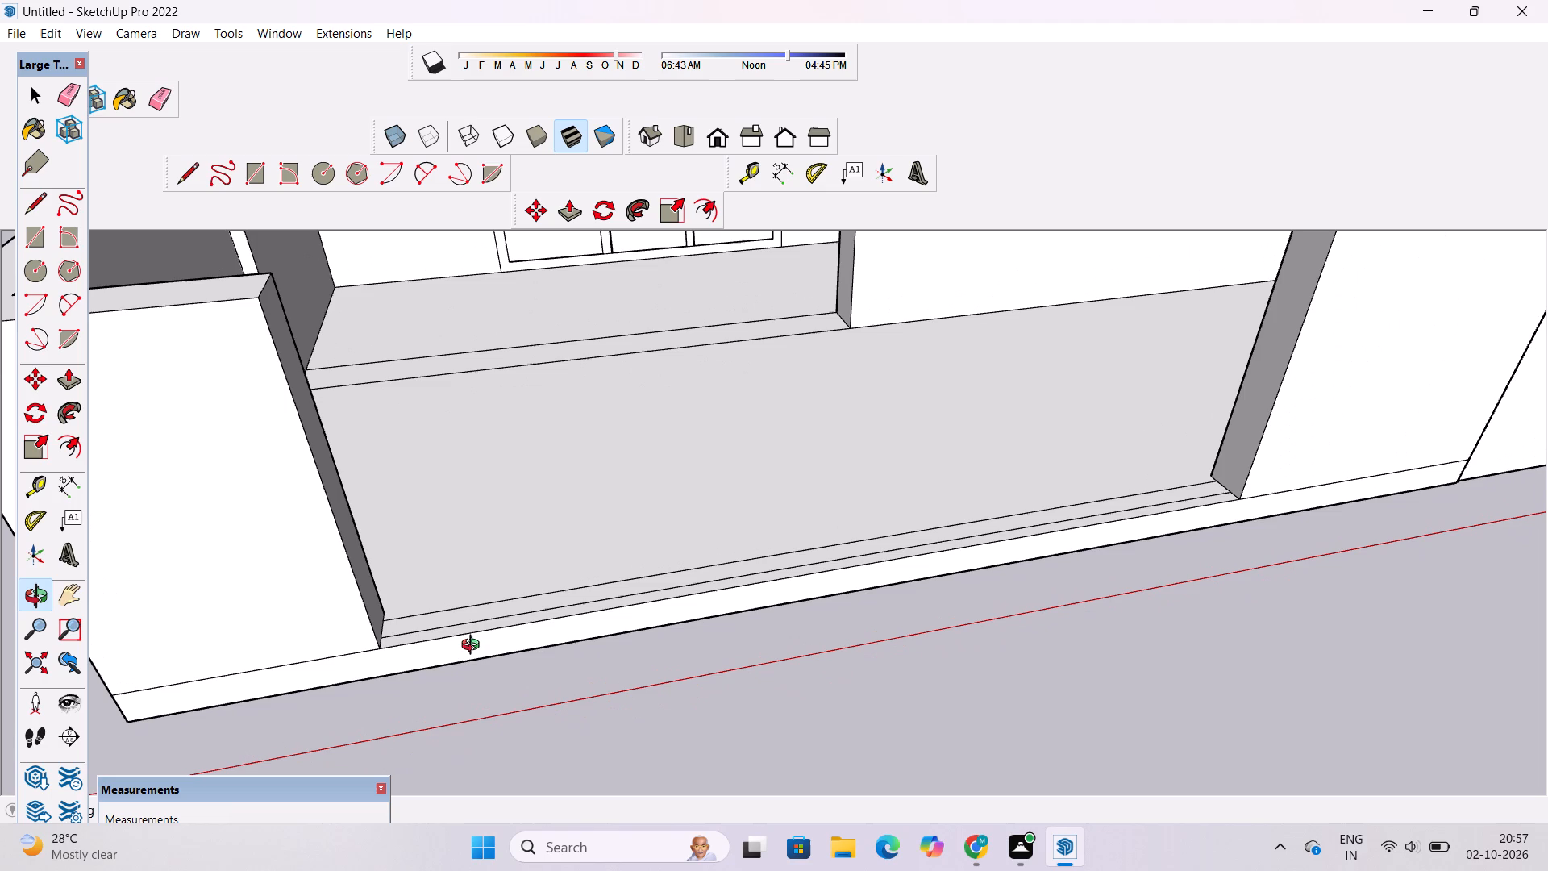
{"action": "scroll", "coordinate": [474, 647], "scroll_direction": "down", "scroll_amount": 4}
{"action": "scroll", "coordinate": [509, 609], "scroll_direction": "up", "scroll_amount": 4}
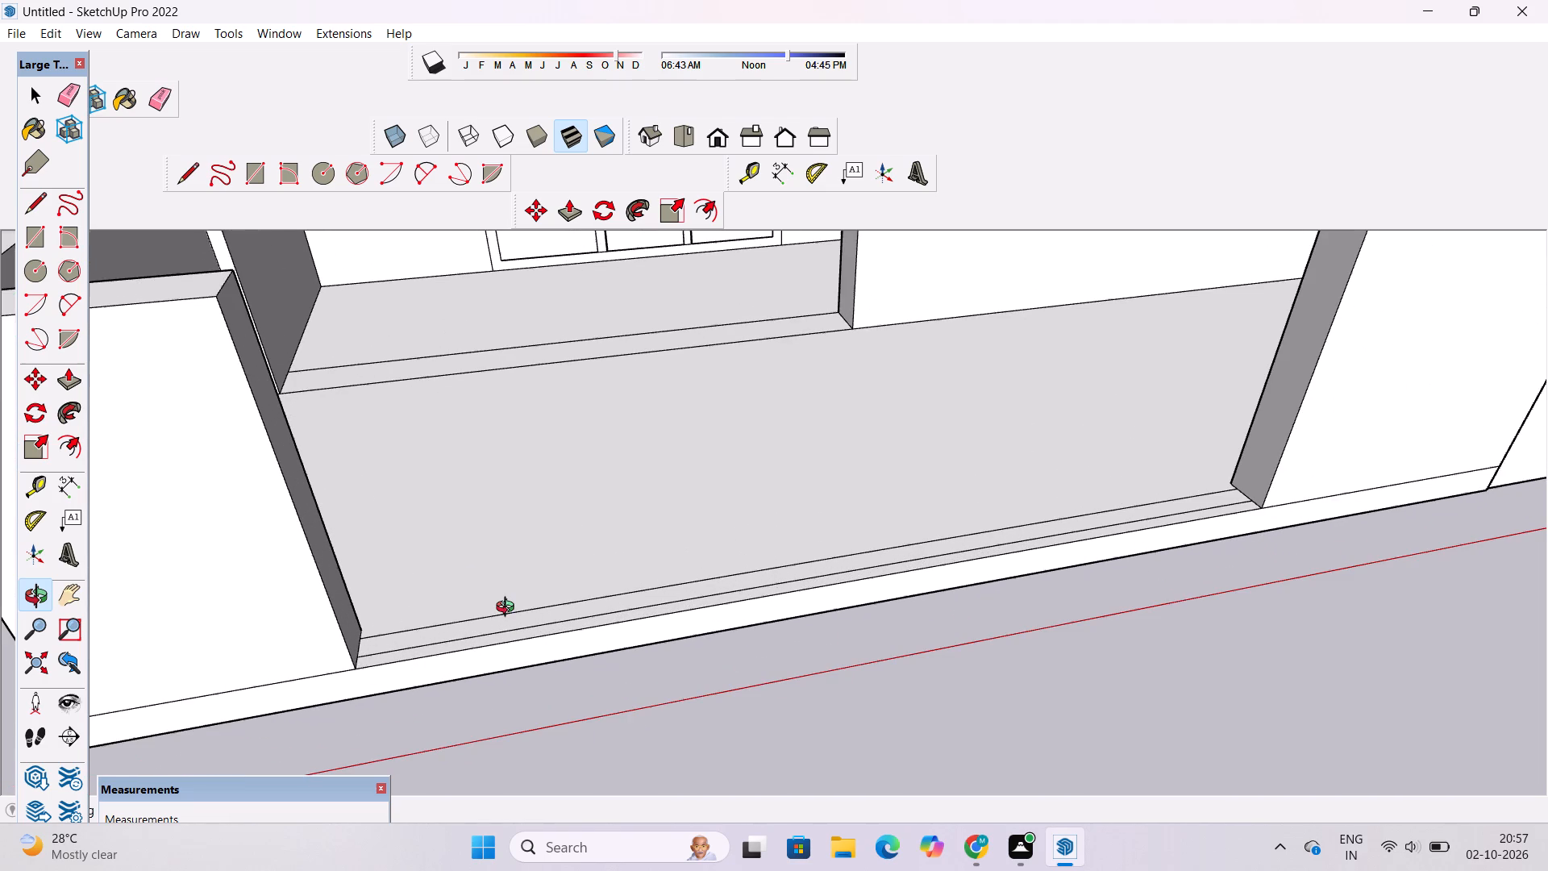
{"action": "left_click_drag", "start_coordinate": [512, 606], "coordinate": [557, 695]}
{"action": "left_click_drag", "start_coordinate": [558, 696], "coordinate": [551, 631]}
{"action": "scroll", "coordinate": [549, 615], "scroll_direction": "down", "scroll_amount": 3}
{"action": "left_click_drag", "start_coordinate": [553, 603], "coordinate": [579, 652], "text": "shift"}
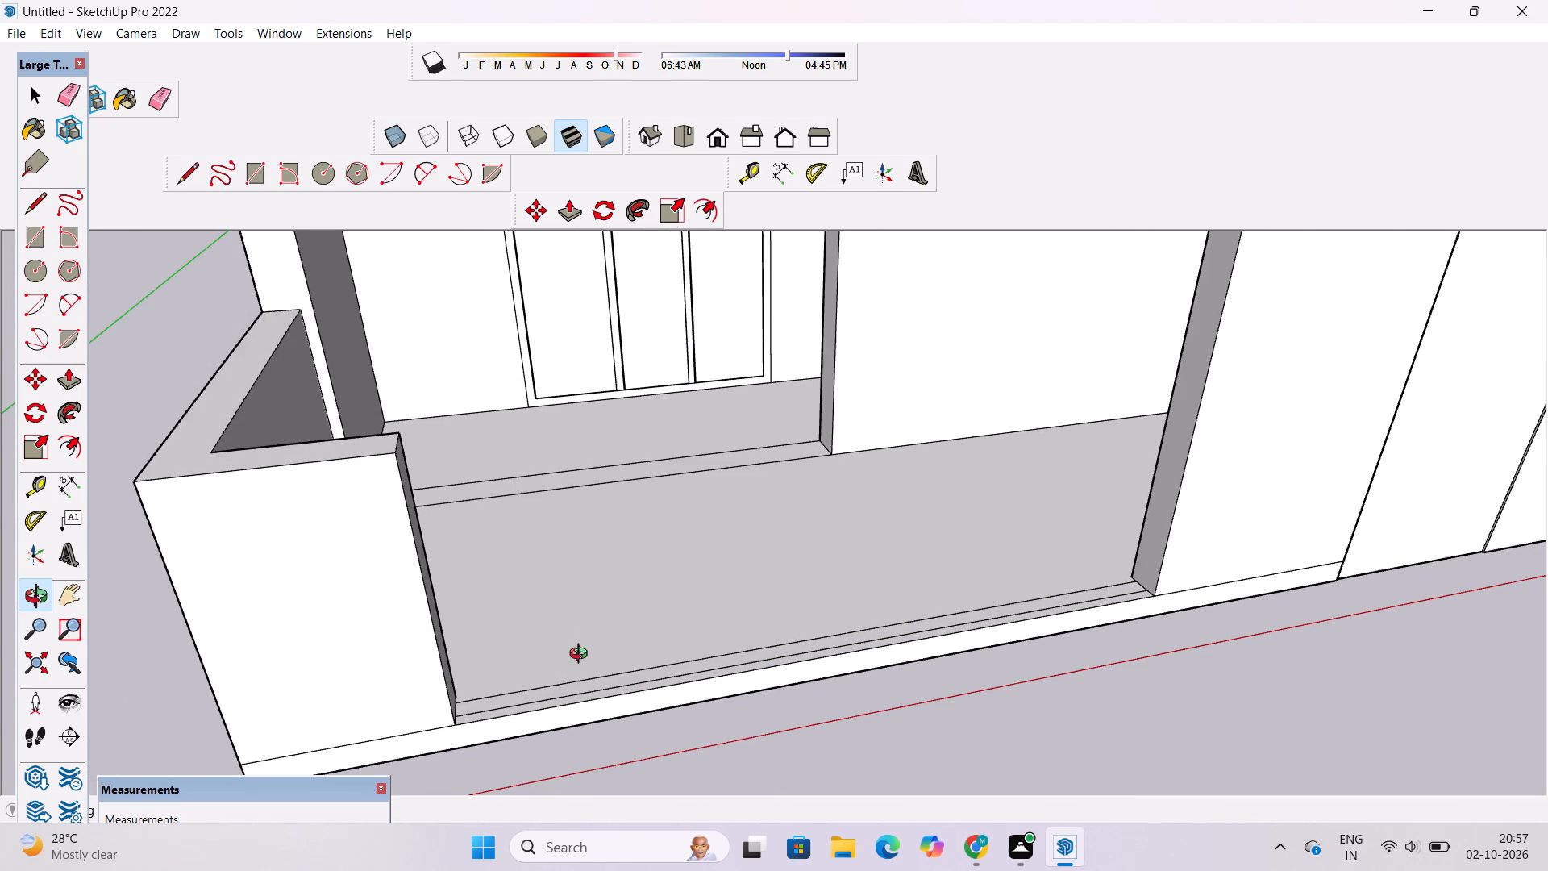
{"action": "left_click_drag", "start_coordinate": [582, 656], "coordinate": [582, 625]}
{"action": "left_click_drag", "start_coordinate": [582, 622], "coordinate": [592, 653]}
{"action": "left_click_drag", "start_coordinate": [593, 657], "coordinate": [592, 634]}
{"action": "left_click_drag", "start_coordinate": [593, 620], "coordinate": [599, 632]}
{"action": "left_click_drag", "start_coordinate": [606, 644], "coordinate": [606, 634]}
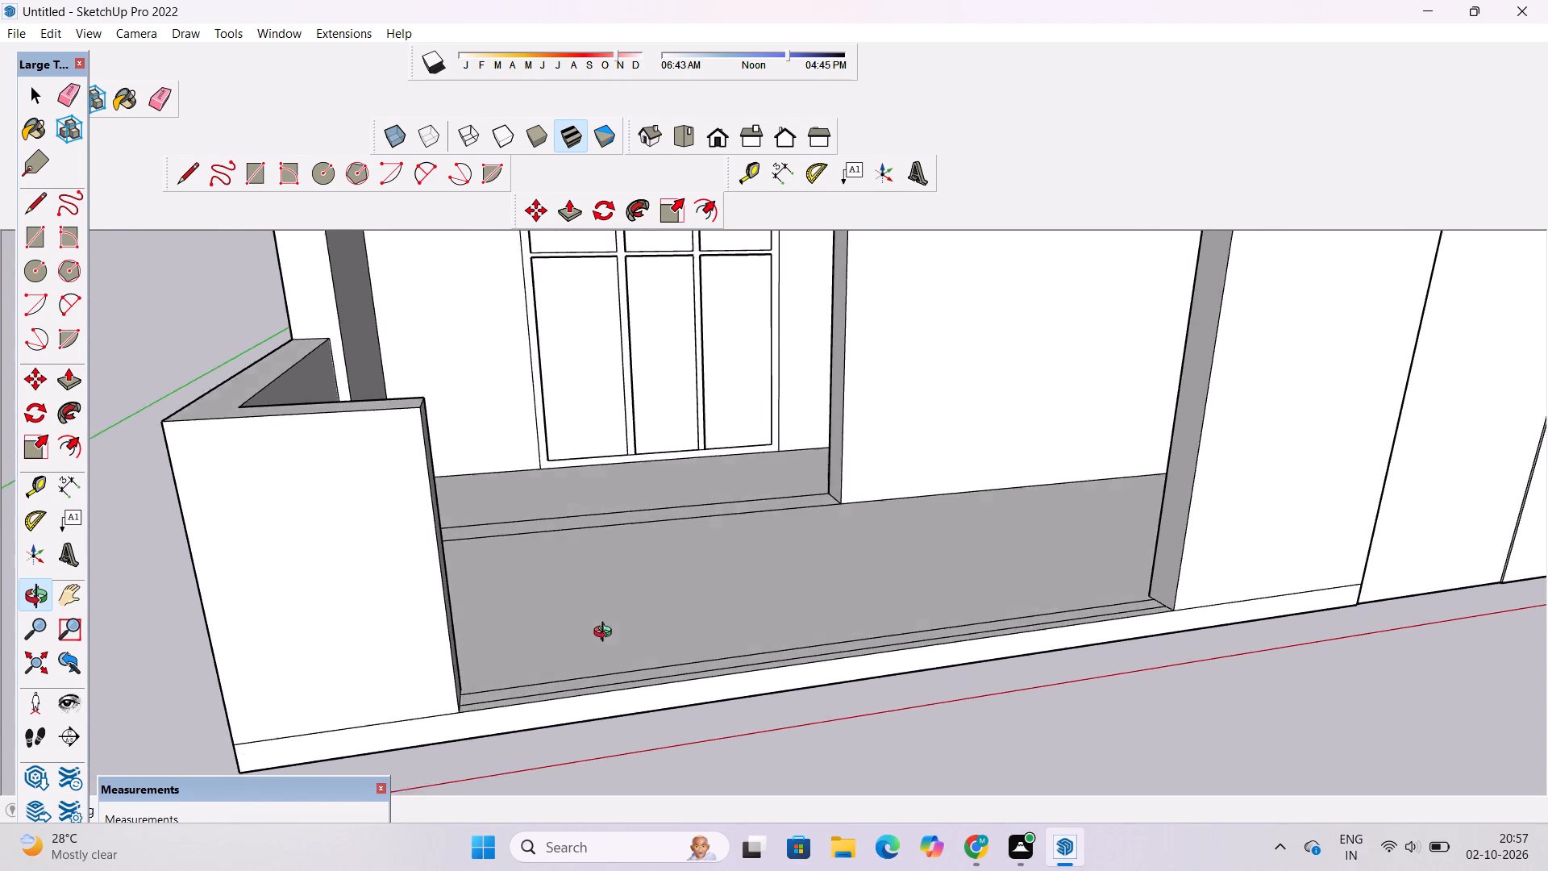
{"action": "left_click_drag", "start_coordinate": [606, 634], "coordinate": [604, 611]}
{"action": "left_click_drag", "start_coordinate": [603, 610], "coordinate": [604, 617]}
{"action": "left_click_drag", "start_coordinate": [607, 626], "coordinate": [612, 643]}
{"action": "left_click_drag", "start_coordinate": [618, 661], "coordinate": [634, 698]}
{"action": "key", "text": "space"}
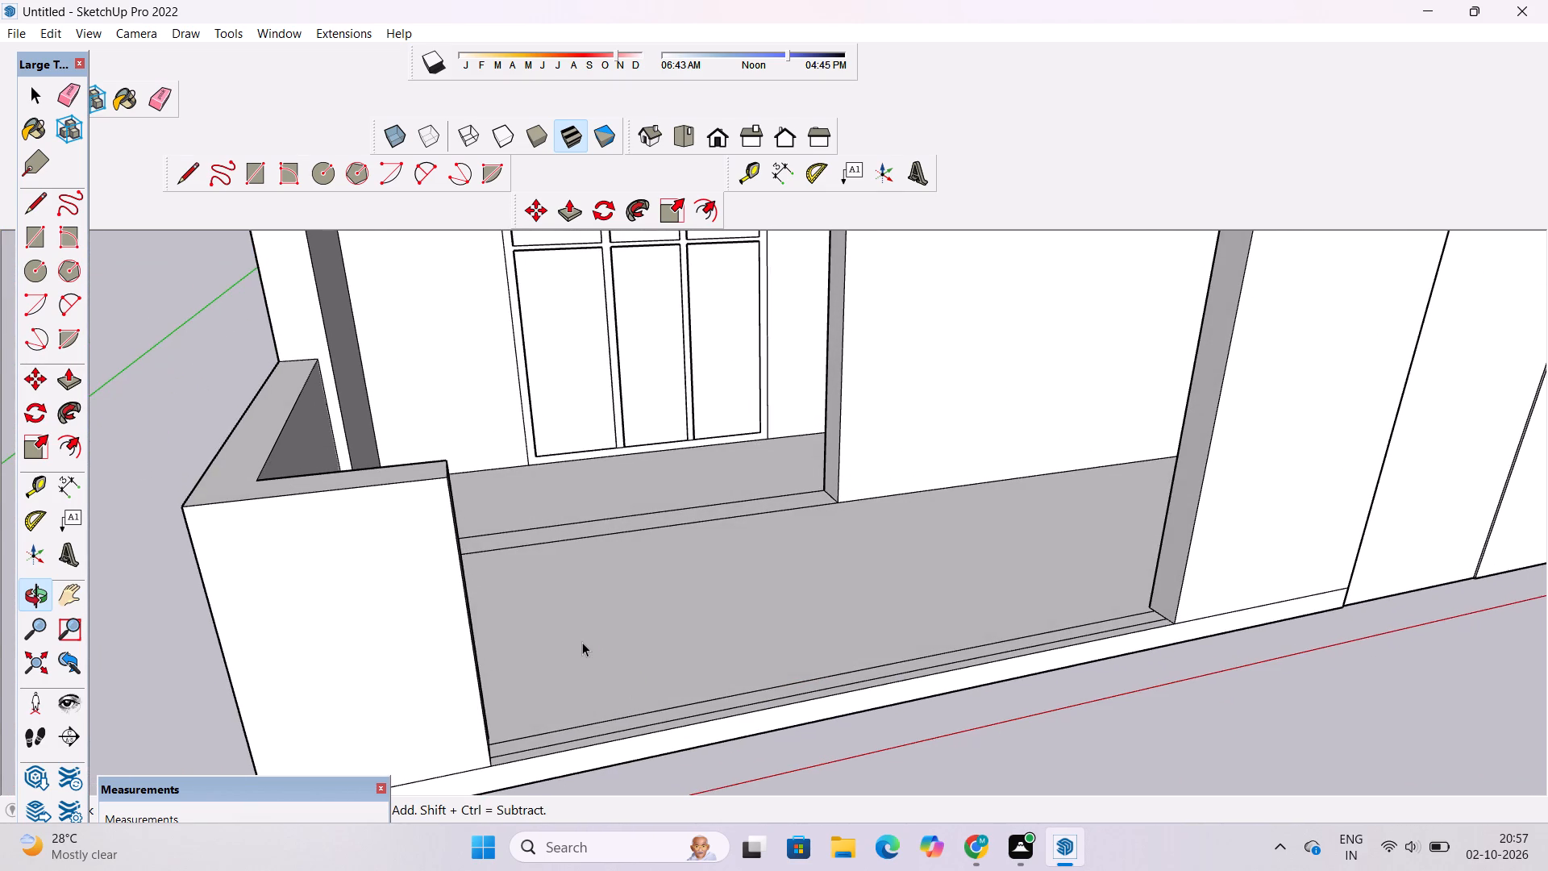
Examine the whole building from the front, from above and from the balcony side.
{"action": "scroll", "coordinate": [582, 642], "scroll_direction": "down", "scroll_amount": 4}
{"action": "scroll", "coordinate": [499, 598], "scroll_direction": "down", "scroll_amount": 9}
{"action": "key", "text": "o"}
{"action": "left_click_drag", "start_coordinate": [767, 704], "coordinate": [702, 598]}
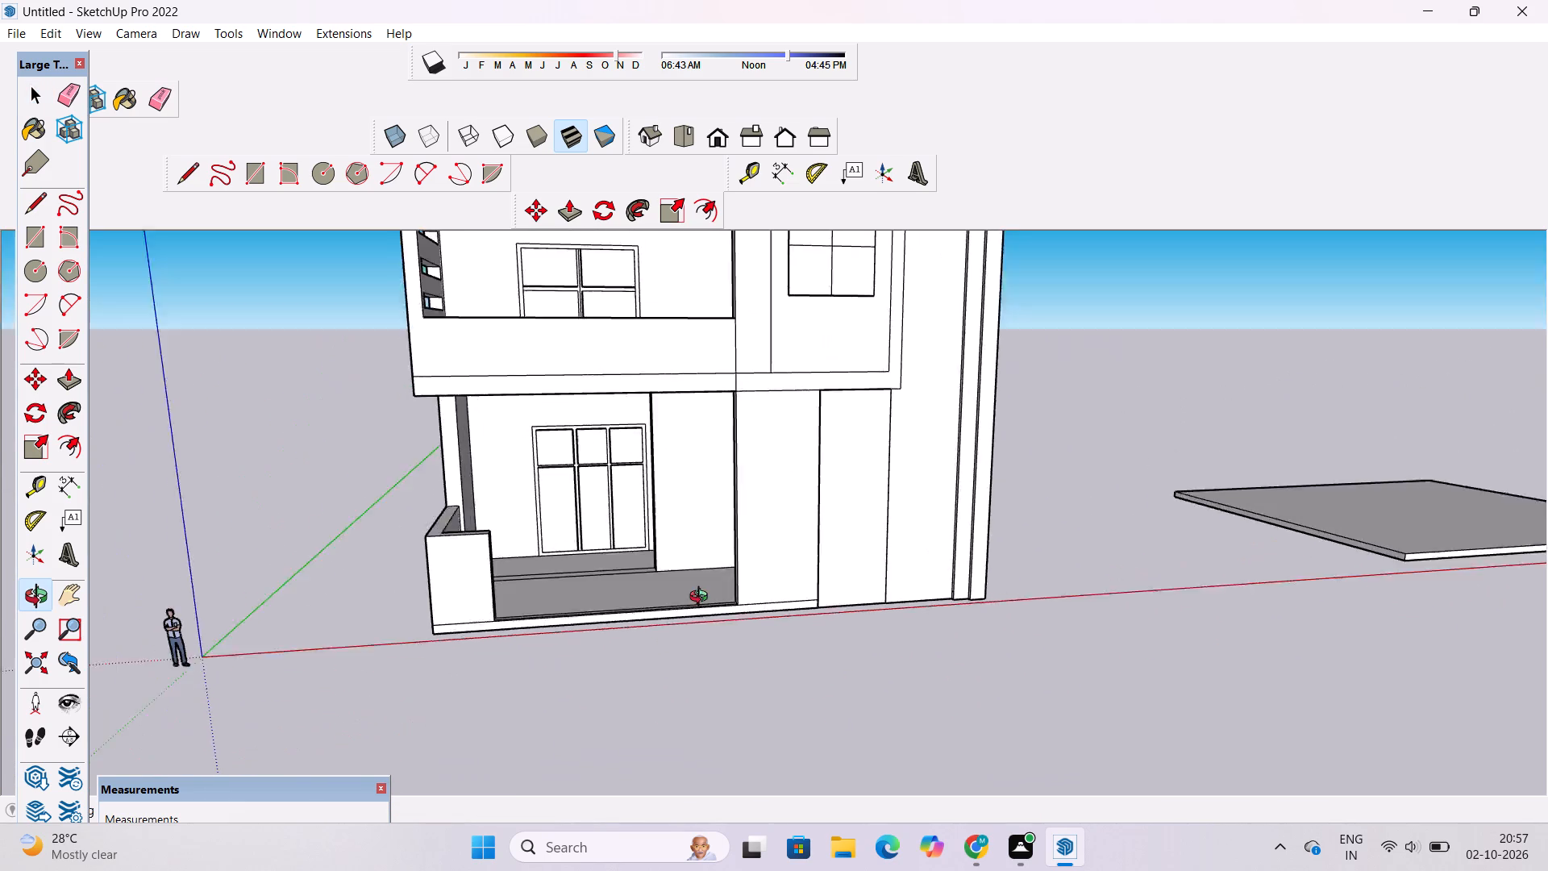
{"action": "left_click_drag", "start_coordinate": [702, 598], "coordinate": [695, 590]}
{"action": "scroll", "coordinate": [657, 590], "scroll_direction": "down", "scroll_amount": 4}
{"action": "left_click_drag", "start_coordinate": [634, 598], "coordinate": [695, 752], "text": "shift"}
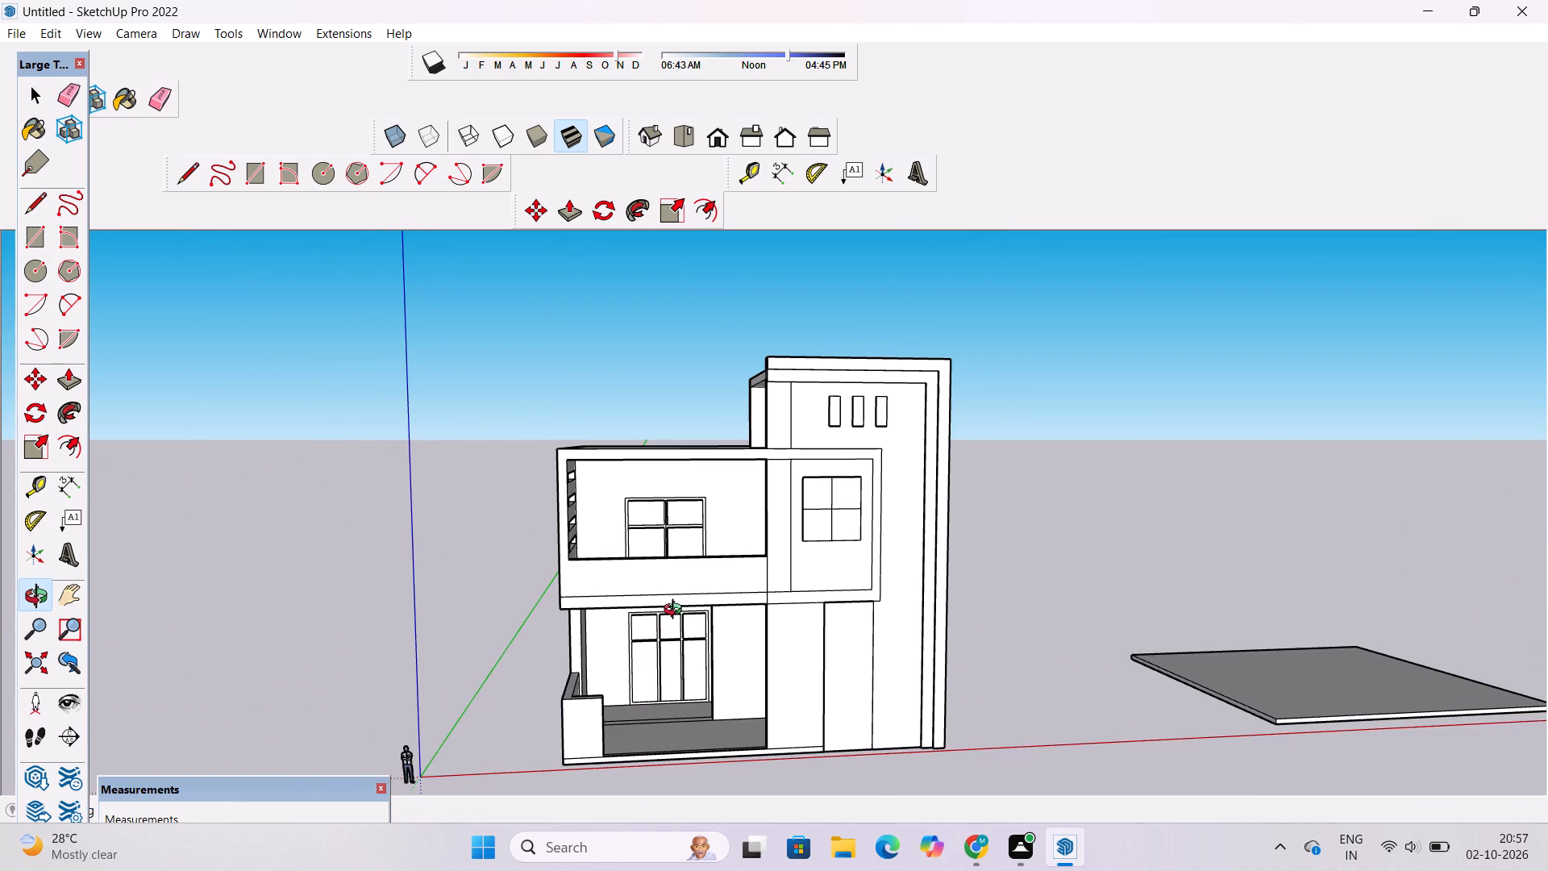
{"action": "scroll", "coordinate": [745, 466], "scroll_direction": "up", "scroll_amount": 2}
{"action": "left_click_drag", "start_coordinate": [735, 481], "coordinate": [888, 607]}
{"action": "left_click_drag", "start_coordinate": [880, 596], "coordinate": [730, 560]}
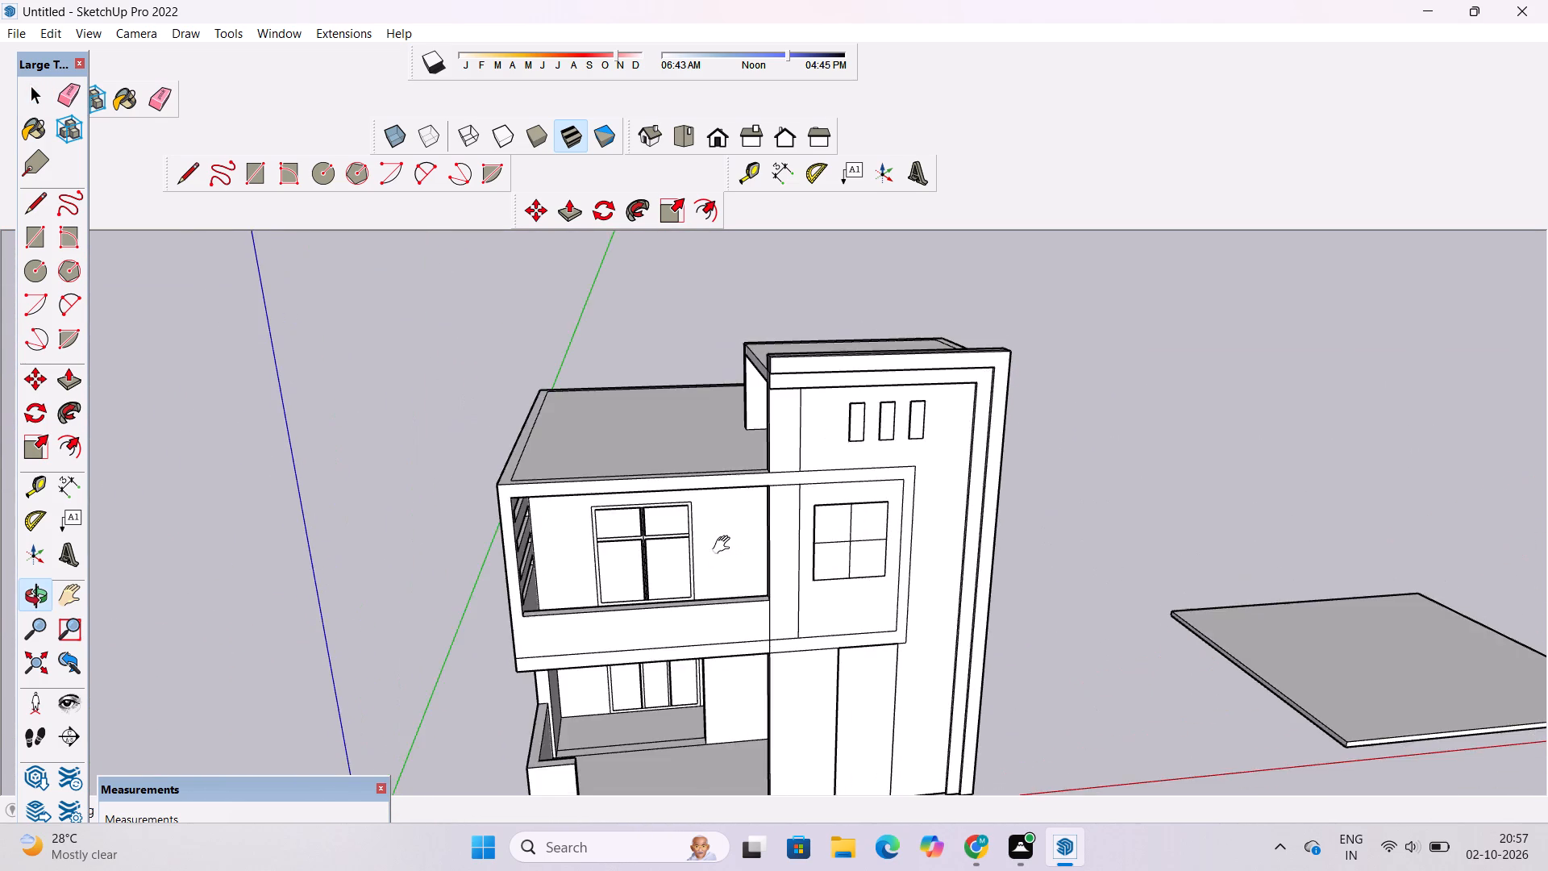
{"action": "left_click_drag", "start_coordinate": [725, 545], "coordinate": [757, 630], "text": "shift"}
{"action": "scroll", "coordinate": [789, 544], "scroll_direction": "down", "scroll_amount": 2}
{"action": "left_click_drag", "start_coordinate": [722, 543], "coordinate": [789, 565], "text": "shift"}
{"action": "left_click_drag", "start_coordinate": [809, 637], "coordinate": [761, 615]}
{"action": "left_click_drag", "start_coordinate": [710, 612], "coordinate": [880, 636]}
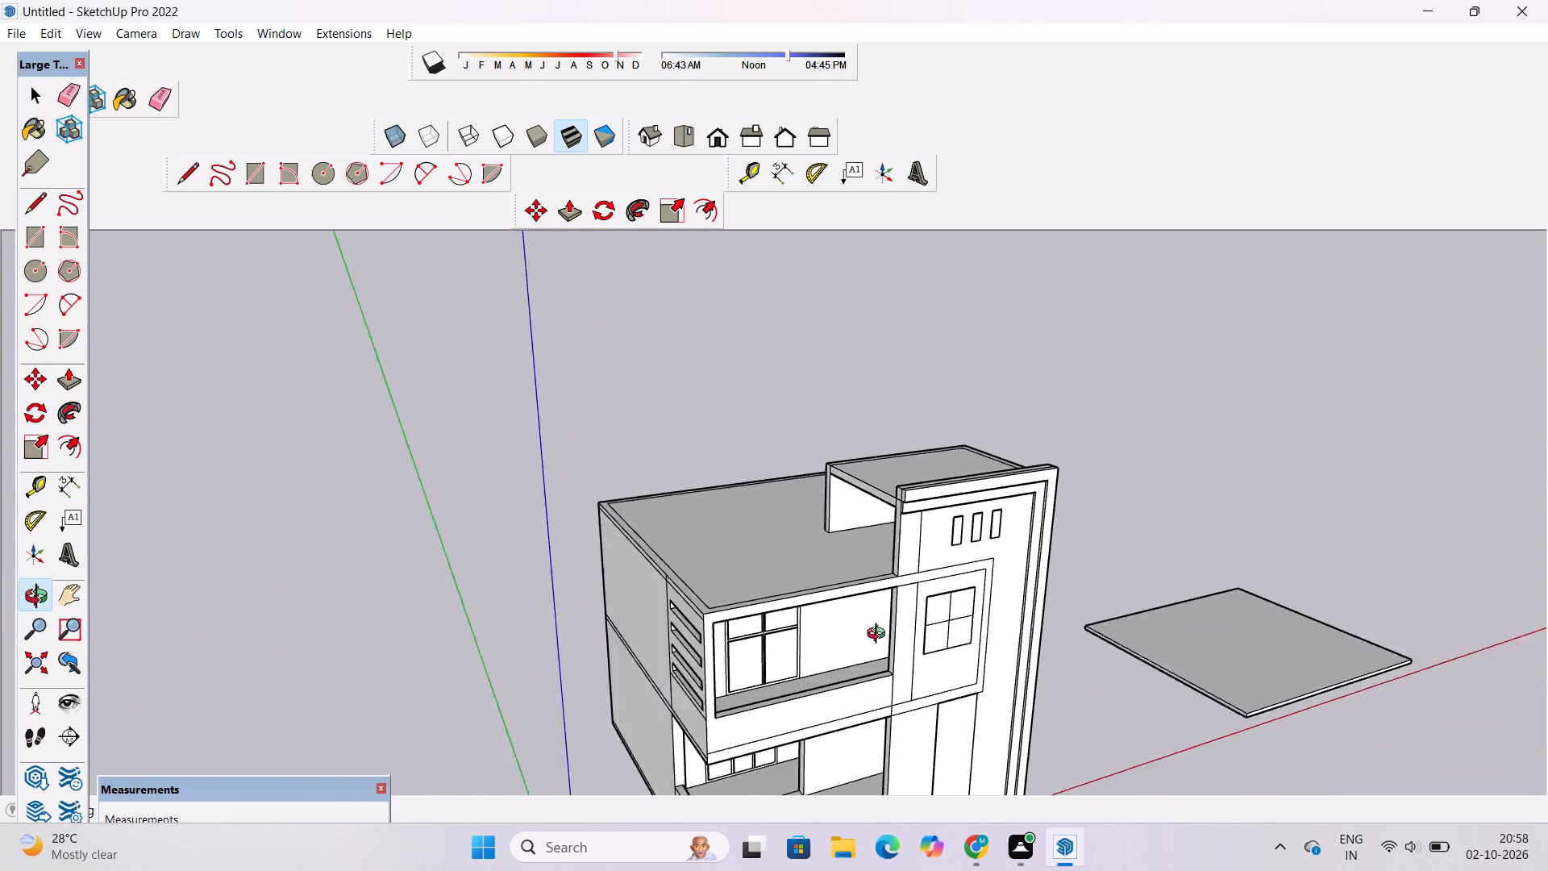
{"action": "left_click_drag", "start_coordinate": [880, 636], "coordinate": [962, 658]}
Raise the rim around the main flat roof by 7' with Push/Pull to form a parapet wall.
{"action": "scroll", "coordinate": [794, 578], "scroll_direction": "up", "scroll_amount": 1}
{"action": "left_click_drag", "start_coordinate": [718, 581], "coordinate": [911, 666]}
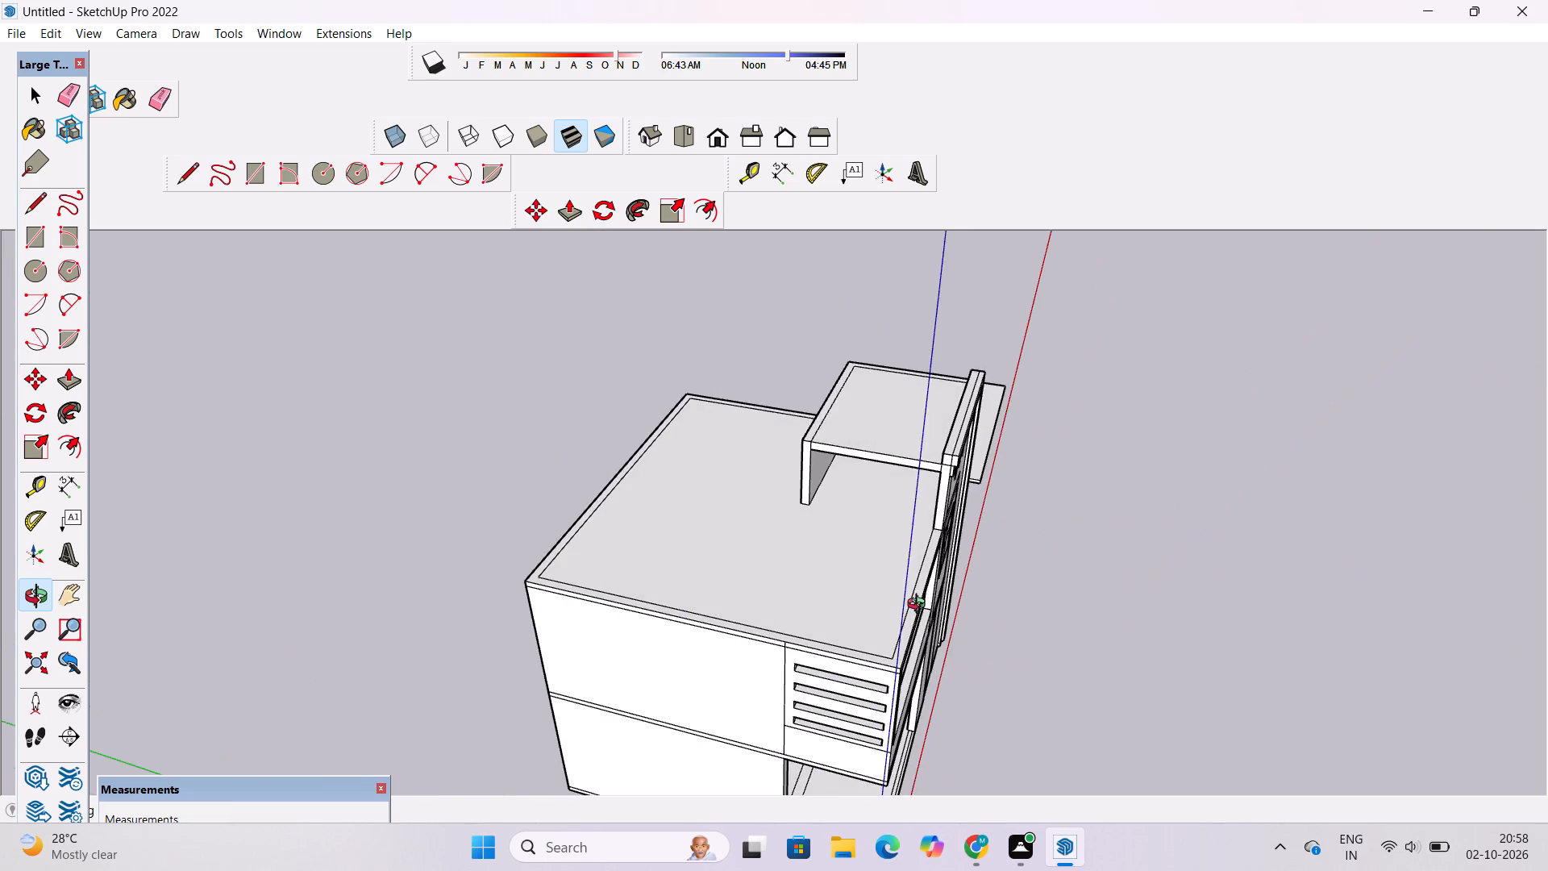
{"action": "scroll", "coordinate": [920, 606], "scroll_direction": "up", "scroll_amount": 3}
{"action": "left_click_drag", "start_coordinate": [908, 601], "coordinate": [842, 601], "text": "shift"}
{"action": "left_click_drag", "start_coordinate": [804, 607], "coordinate": [809, 594]}
{"action": "left_click_drag", "start_coordinate": [787, 626], "coordinate": [814, 651]}
{"action": "key", "text": "p"}
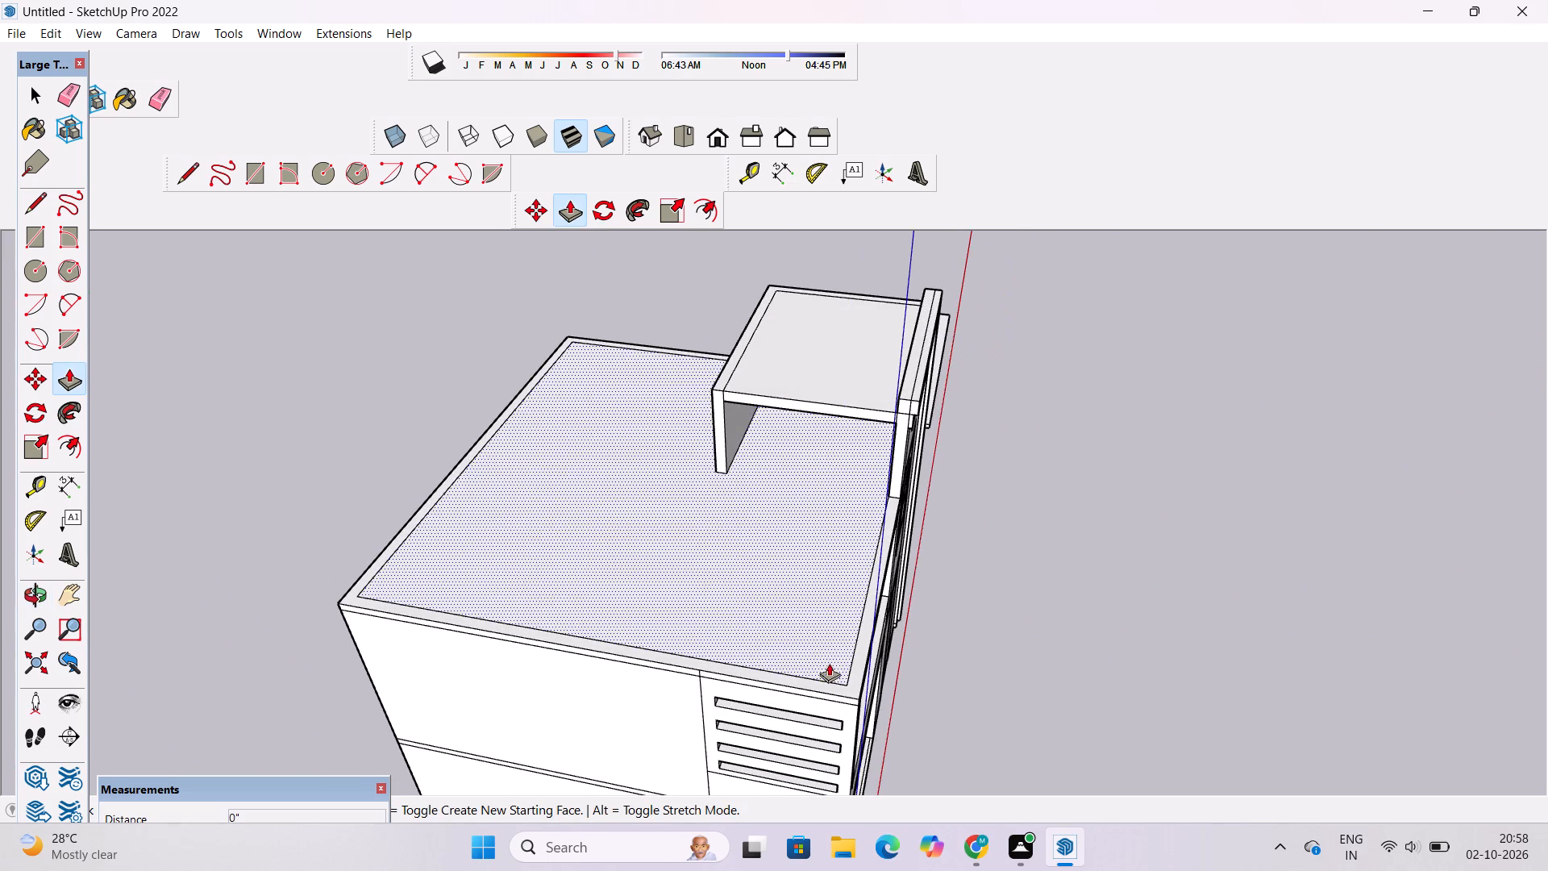
{"action": "scroll", "coordinate": [833, 674], "scroll_direction": "up", "scroll_amount": 3}
{"action": "left_click", "coordinate": [827, 690]}
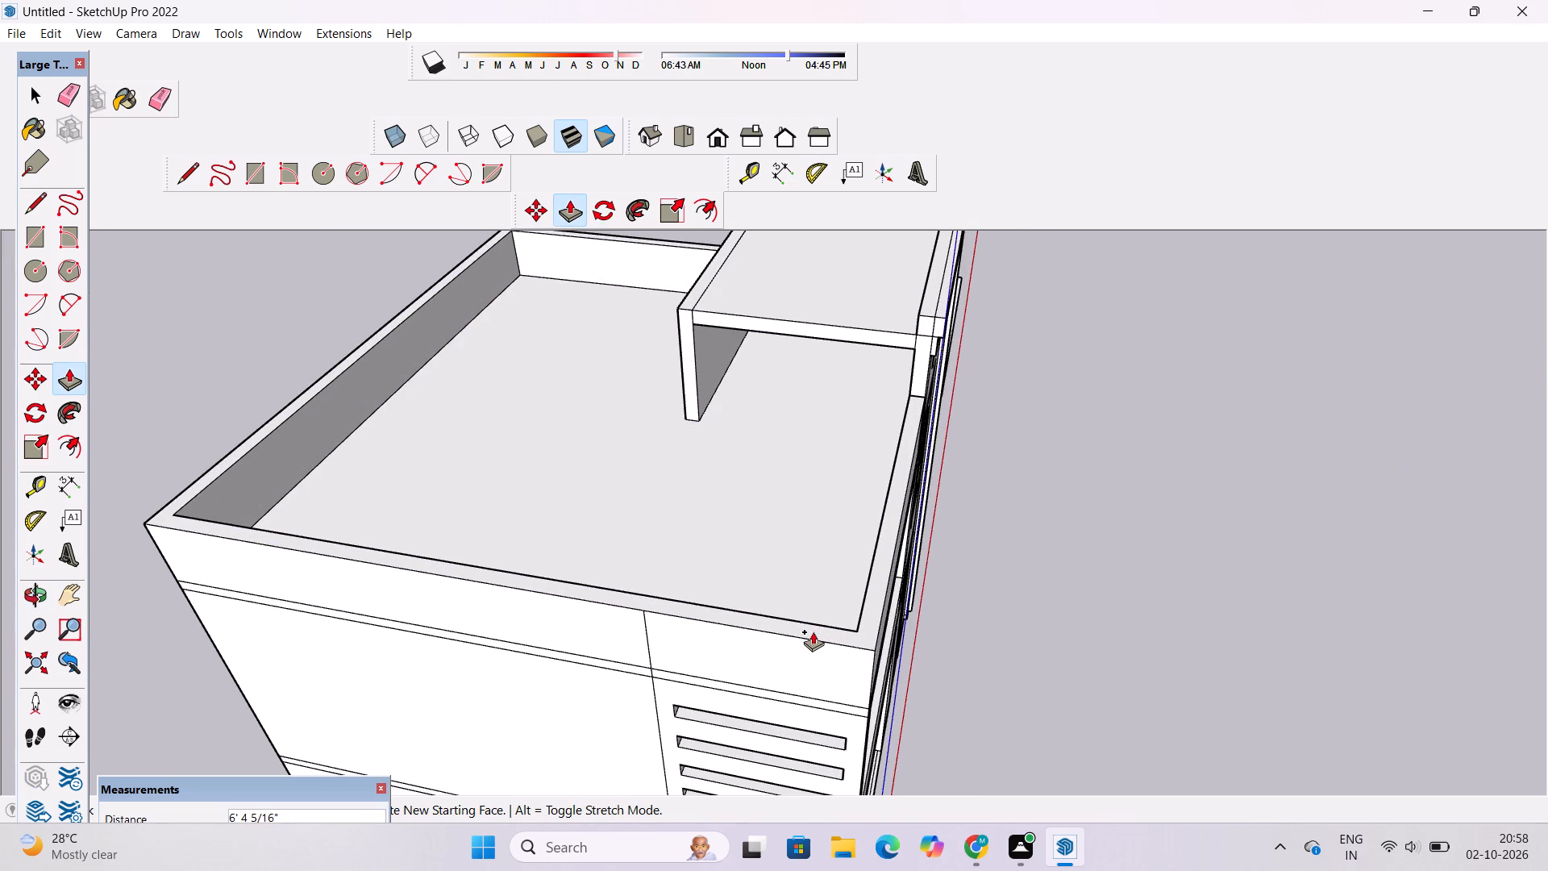
{"action": "type", "text": "7'"}
{"action": "key", "text": "Return"}
Erase the vertical seam line on the parapet's side face, above the slotted balcony wall.
{"action": "key", "text": "o"}
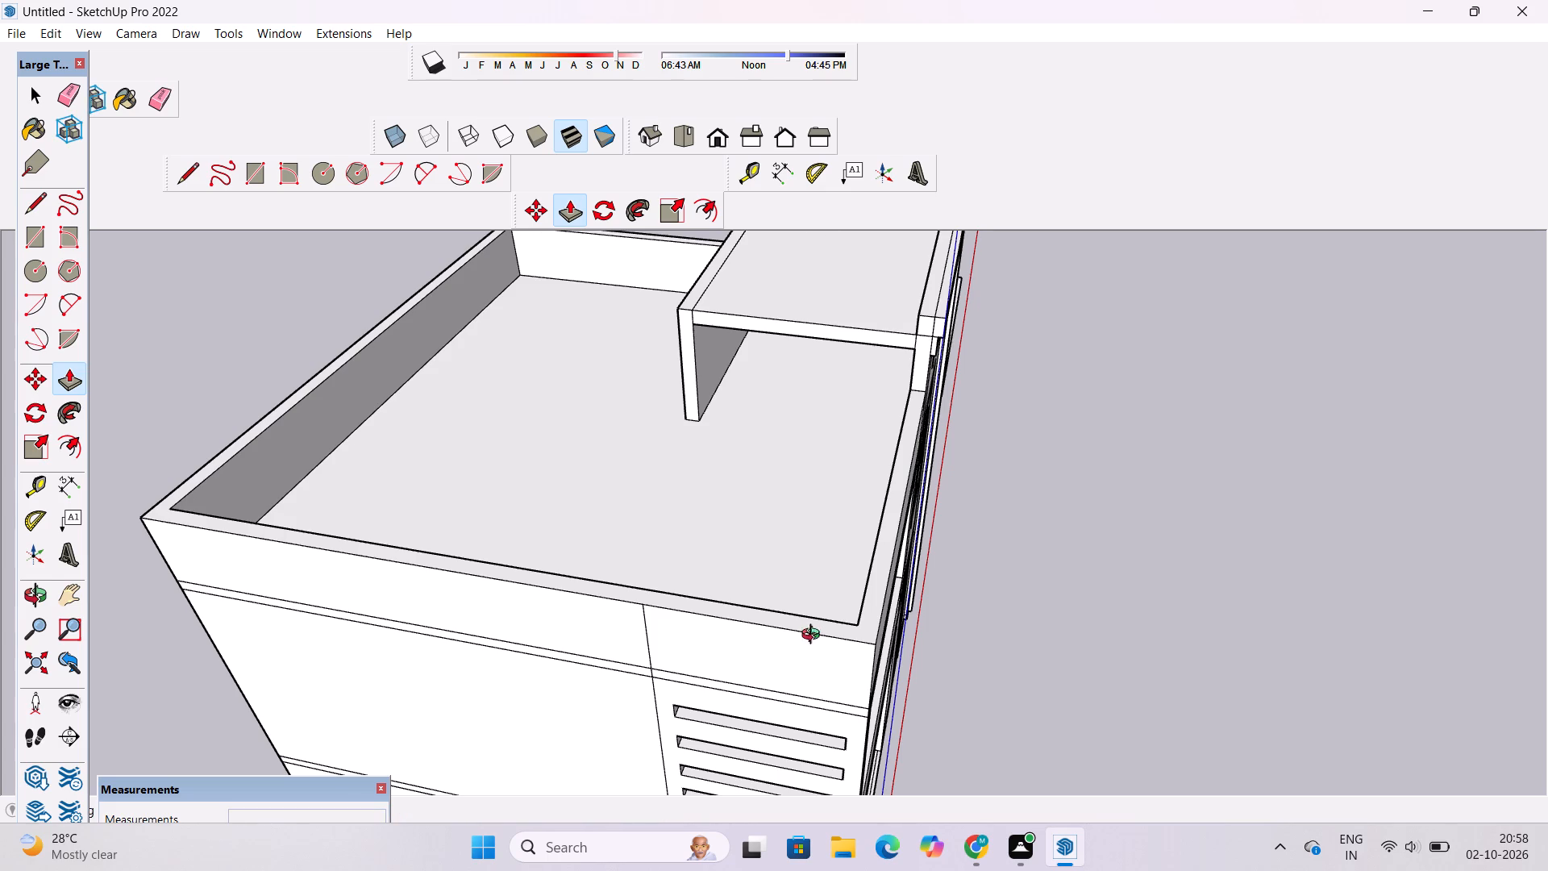
{"action": "scroll", "coordinate": [814, 636], "scroll_direction": "down", "scroll_amount": 5}
{"action": "left_click_drag", "start_coordinate": [1084, 563], "coordinate": [830, 507]}
{"action": "scroll", "coordinate": [784, 494], "scroll_direction": "up", "scroll_amount": 4}
{"action": "left_click_drag", "start_coordinate": [904, 566], "coordinate": [833, 473]}
{"action": "scroll", "coordinate": [820, 444], "scroll_direction": "up", "scroll_amount": 3}
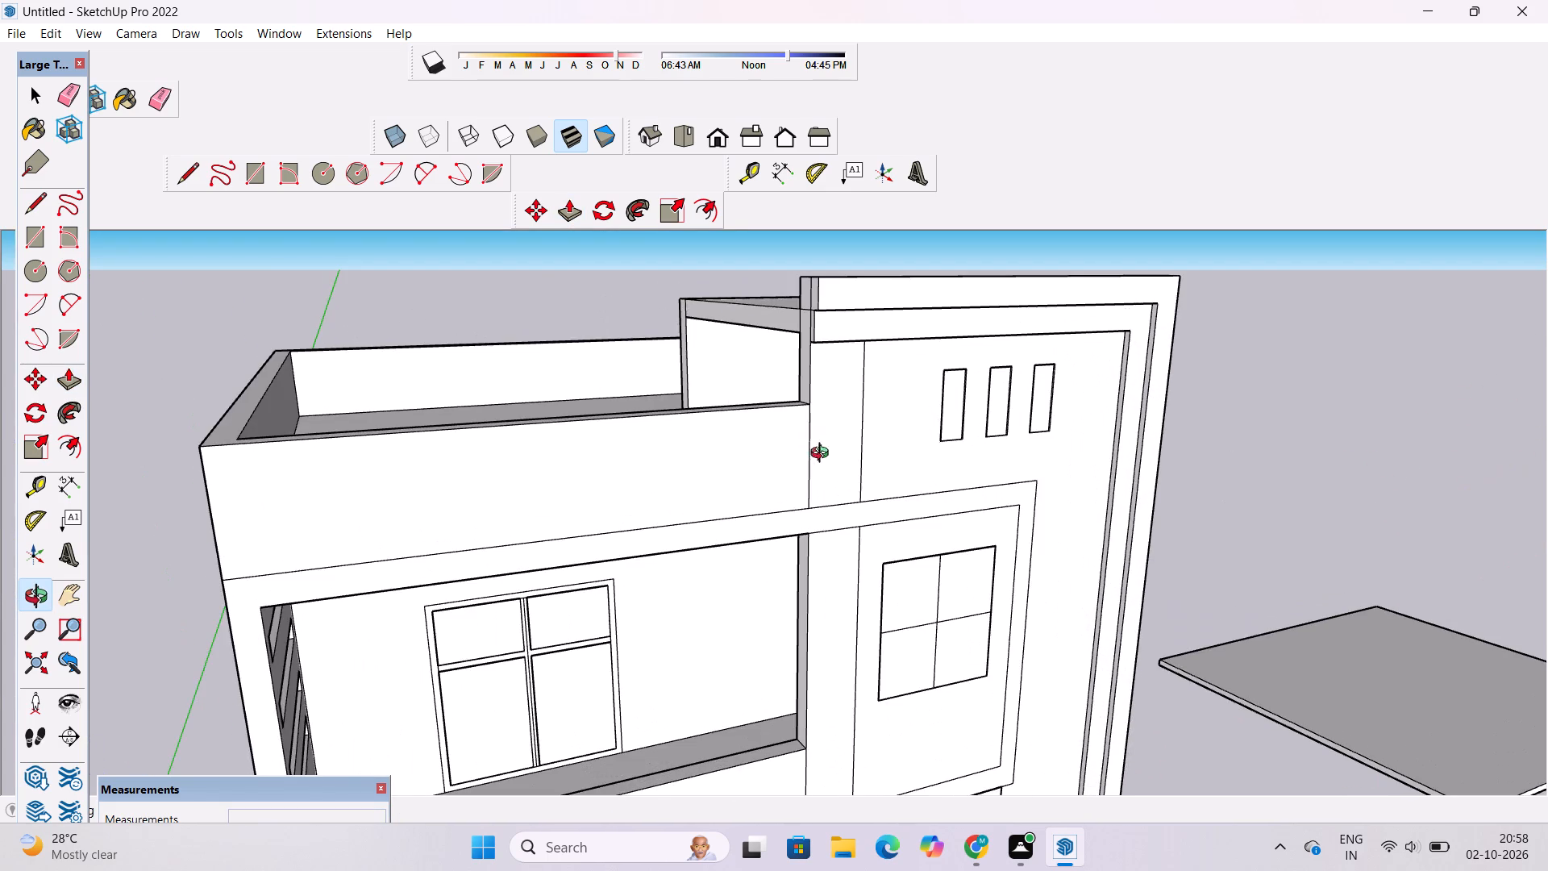
{"action": "left_click_drag", "start_coordinate": [913, 504], "coordinate": [894, 490]}
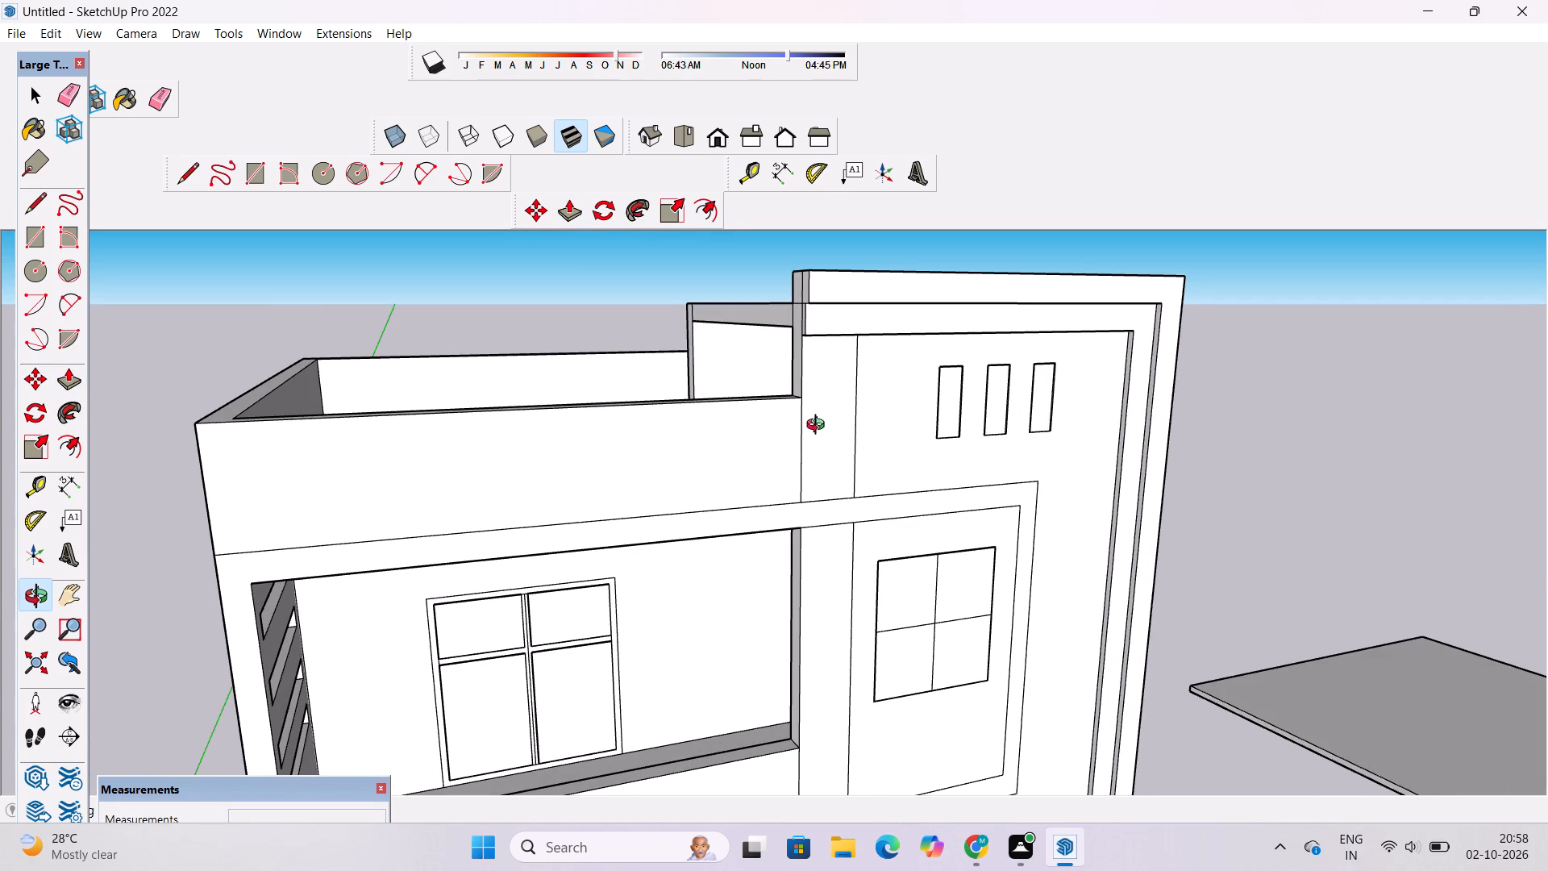
{"action": "scroll", "coordinate": [819, 427], "scroll_direction": "down", "scroll_amount": 10}
{"action": "left_click_drag", "start_coordinate": [625, 447], "coordinate": [820, 458]}
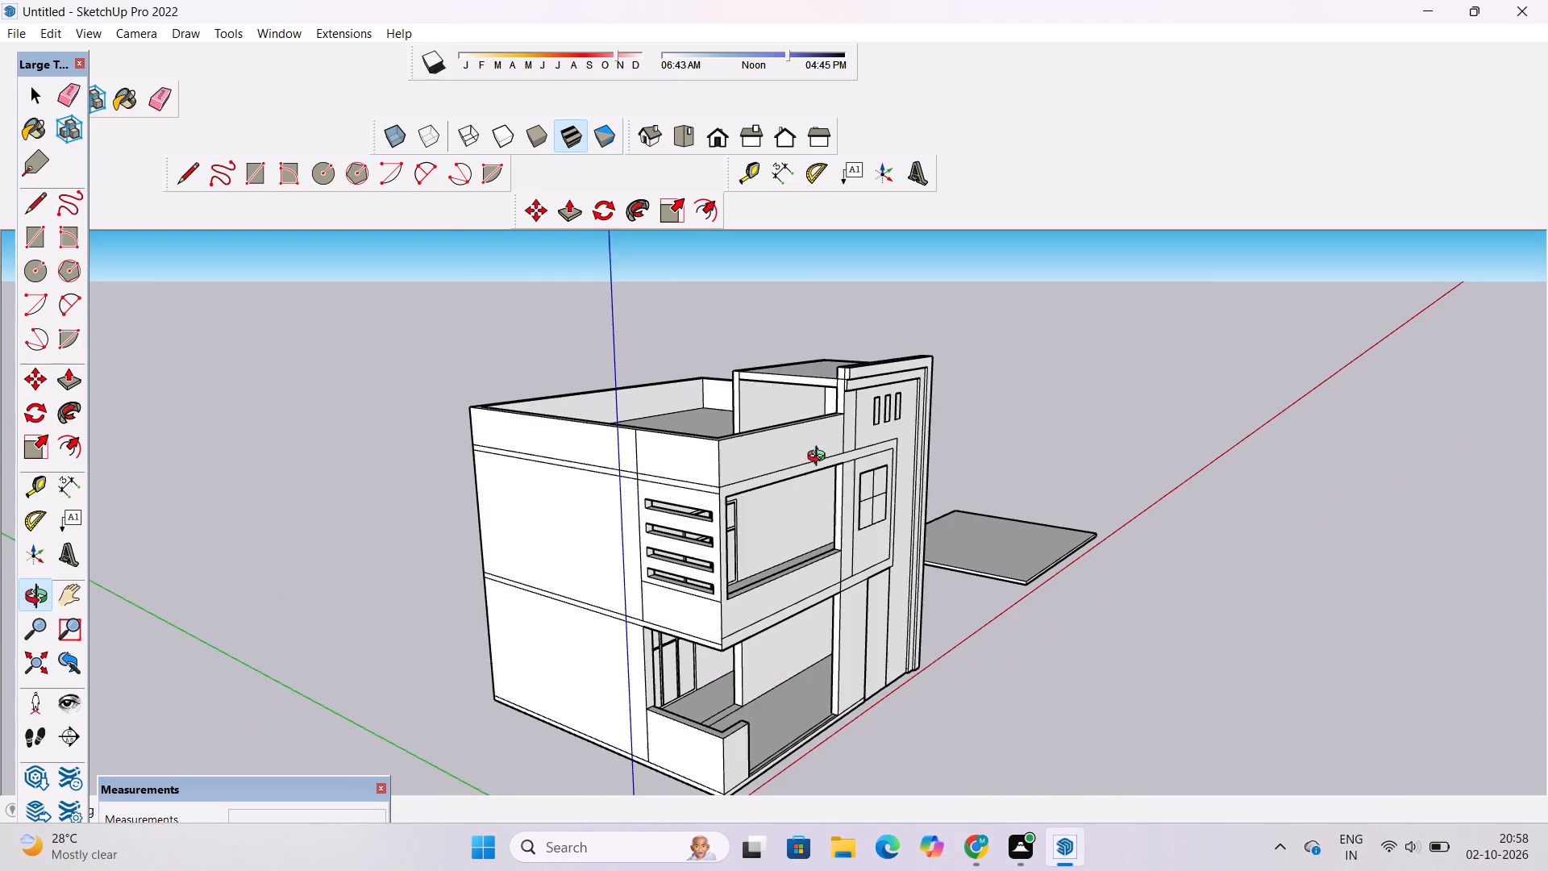
{"action": "scroll", "coordinate": [646, 455], "scroll_direction": "up", "scroll_amount": 10}
{"action": "key", "text": "e"}
{"action": "left_click", "coordinate": [615, 457]}
{"action": "left_click_drag", "start_coordinate": [615, 459], "coordinate": [617, 464]}
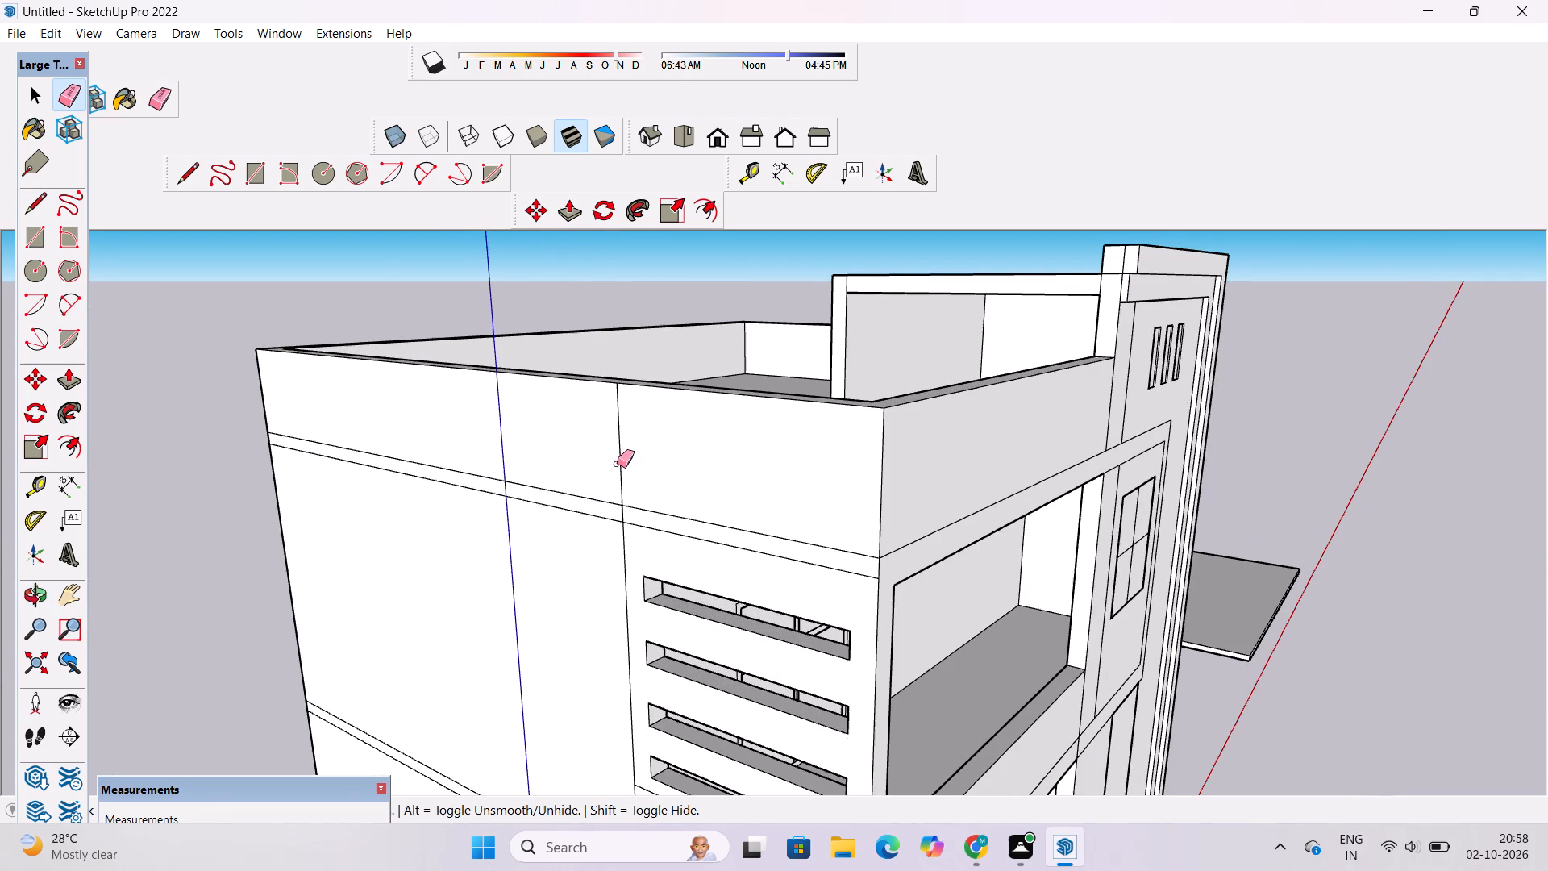
{"action": "left_click_drag", "start_coordinate": [617, 464], "coordinate": [620, 468]}
Examine the front facade, the parapet above the balcony and the tower from several angles.
{"action": "key", "text": "o"}
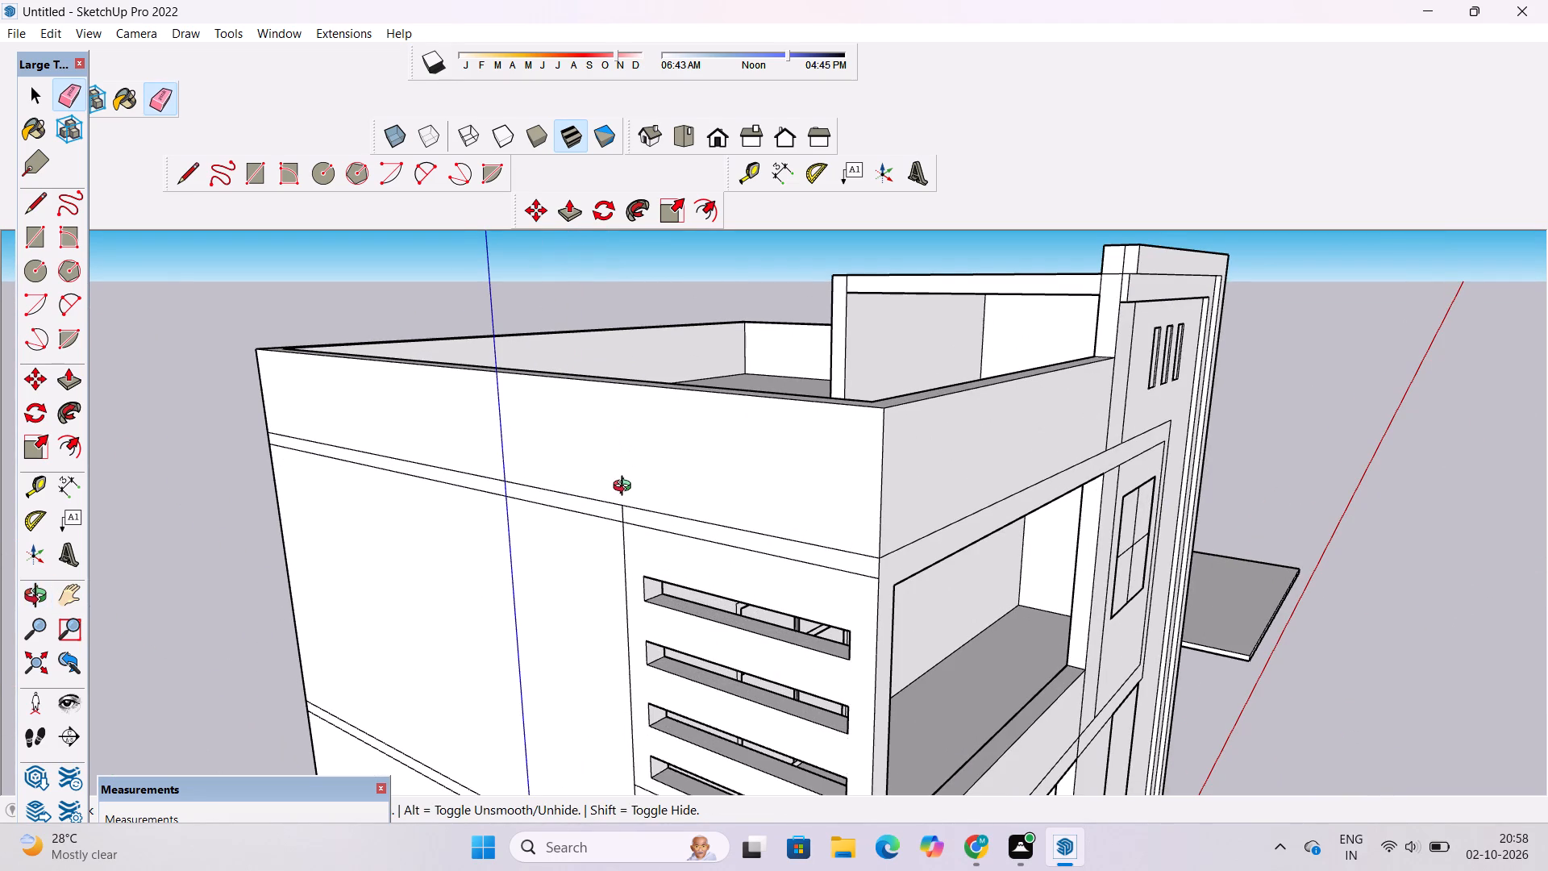
{"action": "scroll", "coordinate": [693, 527], "scroll_direction": "down", "scroll_amount": 4}
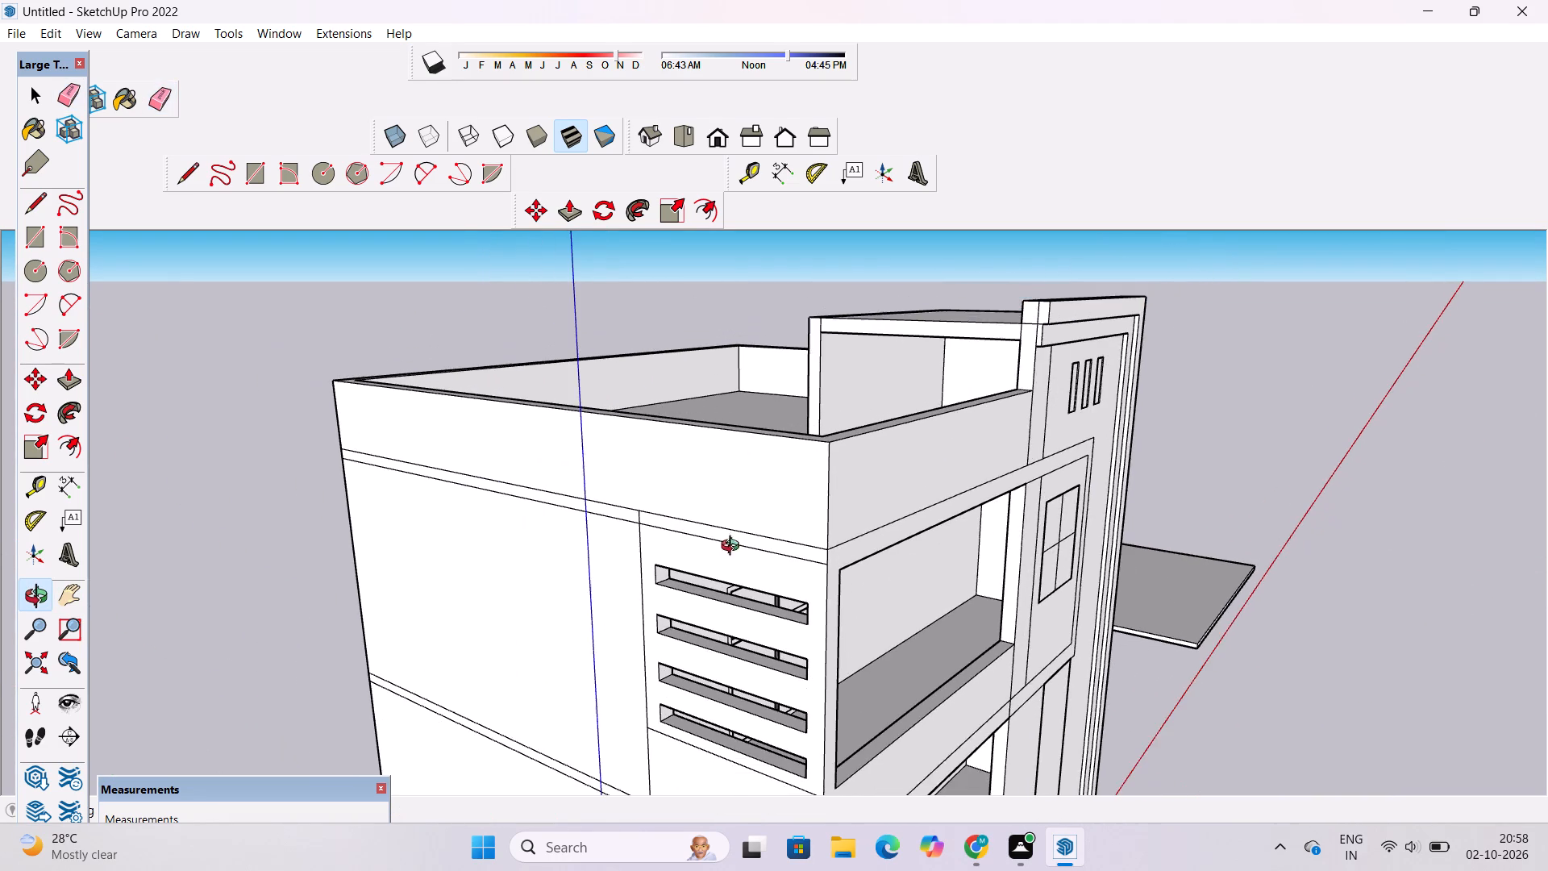
{"action": "left_click_drag", "start_coordinate": [880, 545], "coordinate": [735, 544]}
{"action": "left_click_drag", "start_coordinate": [816, 570], "coordinate": [705, 561]}
{"action": "scroll", "coordinate": [705, 561], "scroll_direction": "up", "scroll_amount": 3}
{"action": "left_click_drag", "start_coordinate": [794, 563], "coordinate": [664, 539]}
{"action": "scroll", "coordinate": [653, 527], "scroll_direction": "down", "scroll_amount": 4}
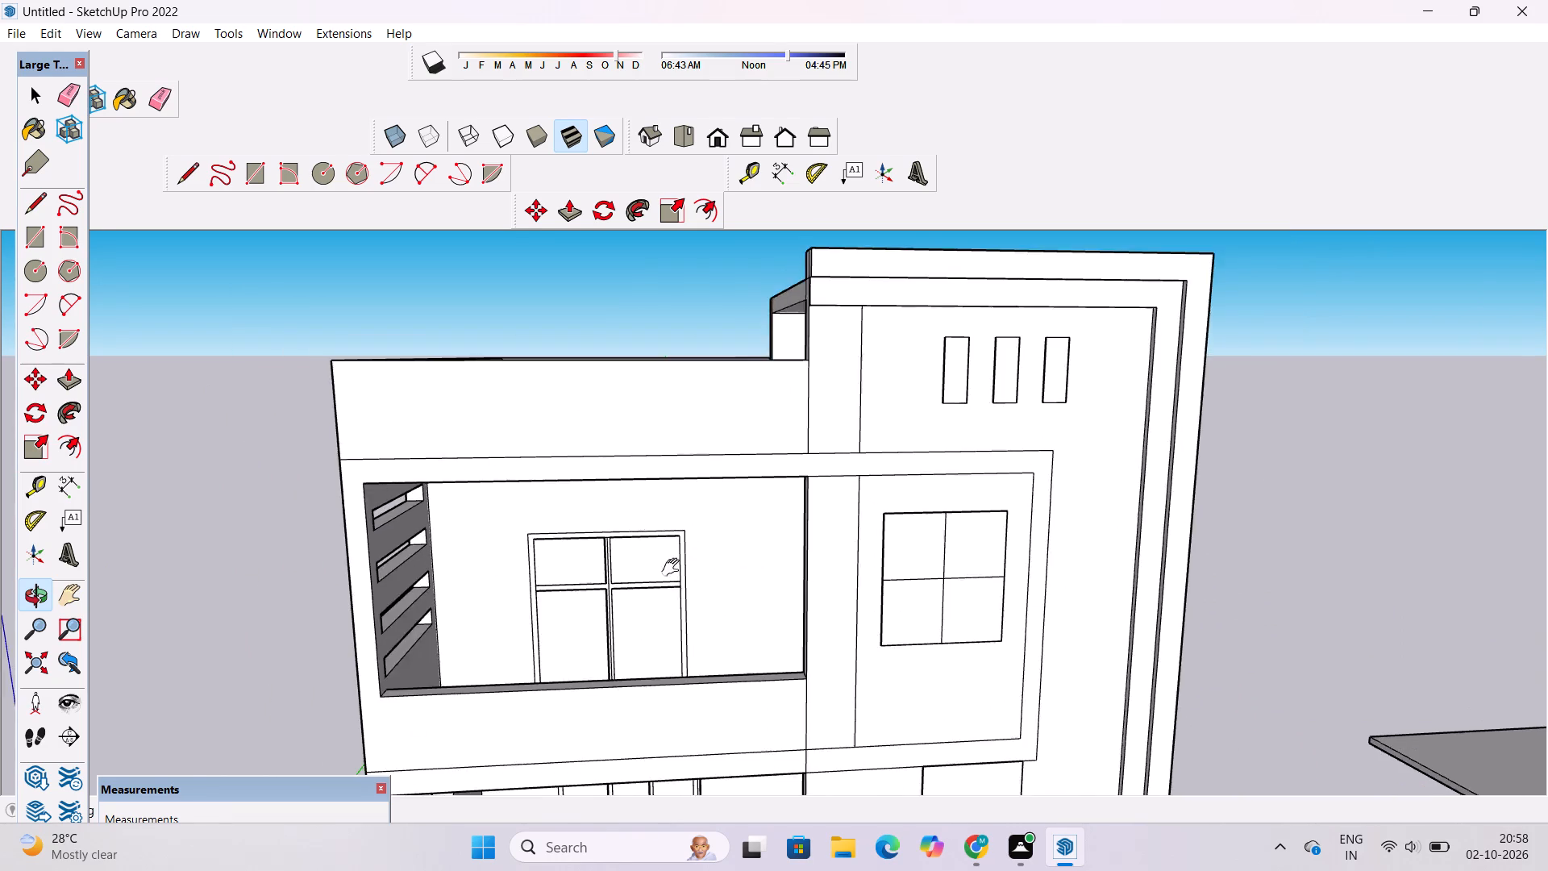
{"action": "left_click_drag", "start_coordinate": [690, 611], "coordinate": [717, 644], "text": "shift"}
{"action": "left_click", "coordinate": [717, 644]}
{"action": "left_click_drag", "start_coordinate": [727, 651], "coordinate": [716, 559]}
{"action": "left_click_drag", "start_coordinate": [969, 500], "coordinate": [887, 497], "text": "shift"}
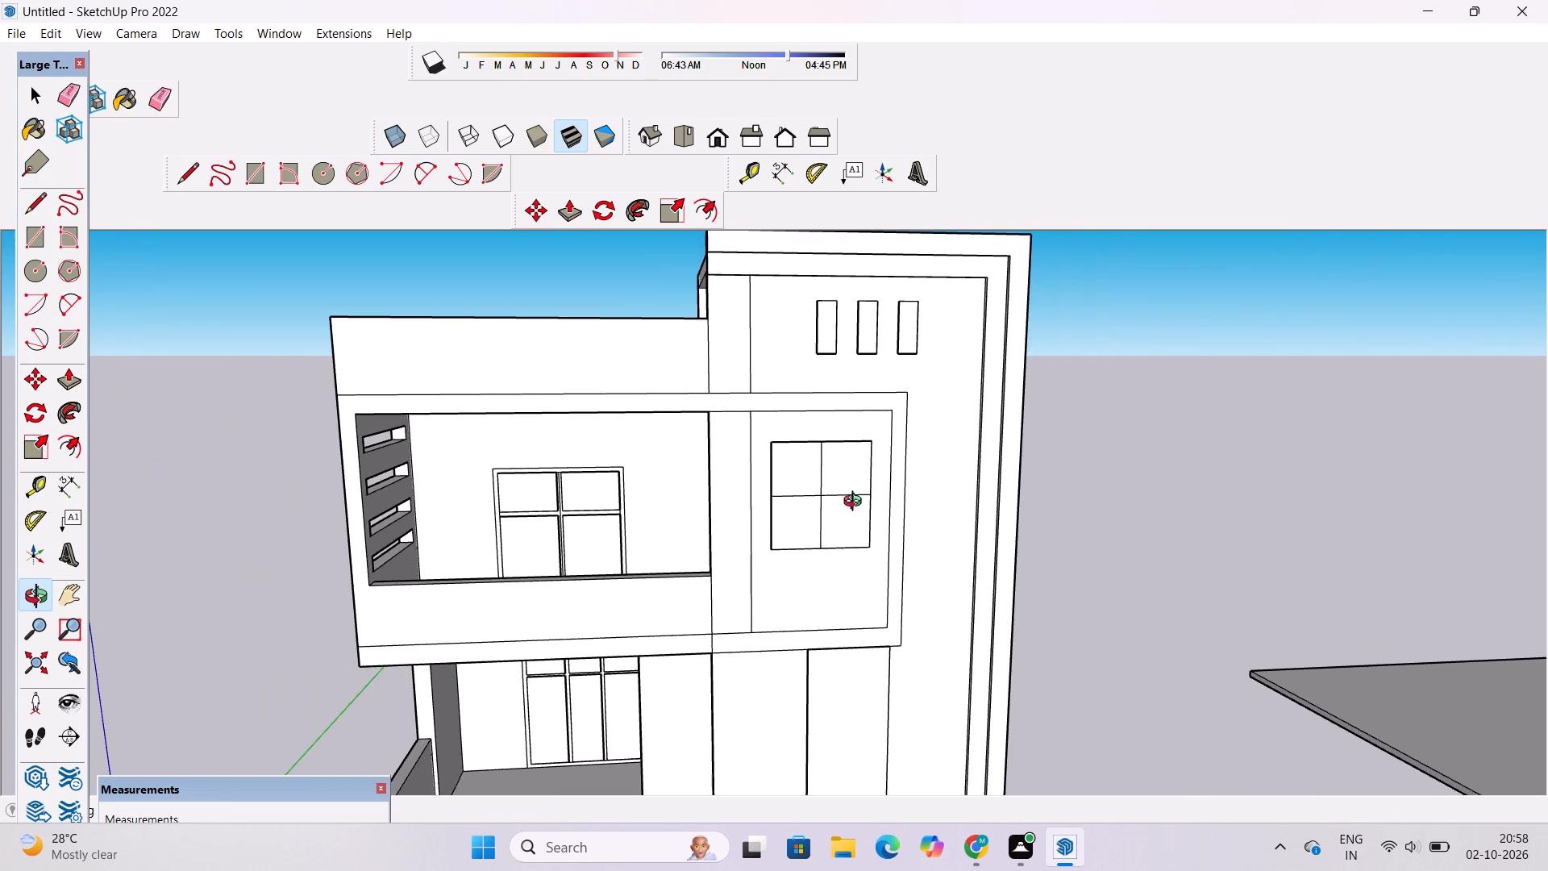
{"action": "left_click_drag", "start_coordinate": [856, 503], "coordinate": [888, 526]}
{"action": "scroll", "coordinate": [892, 523], "scroll_direction": "down", "scroll_amount": 5}
{"action": "left_click_drag", "start_coordinate": [772, 510], "coordinate": [910, 541], "text": "shift"}
{"action": "scroll", "coordinate": [835, 502], "scroll_direction": "up", "scroll_amount": 2}
{"action": "left_click_drag", "start_coordinate": [835, 501], "coordinate": [829, 509], "text": "shift"}
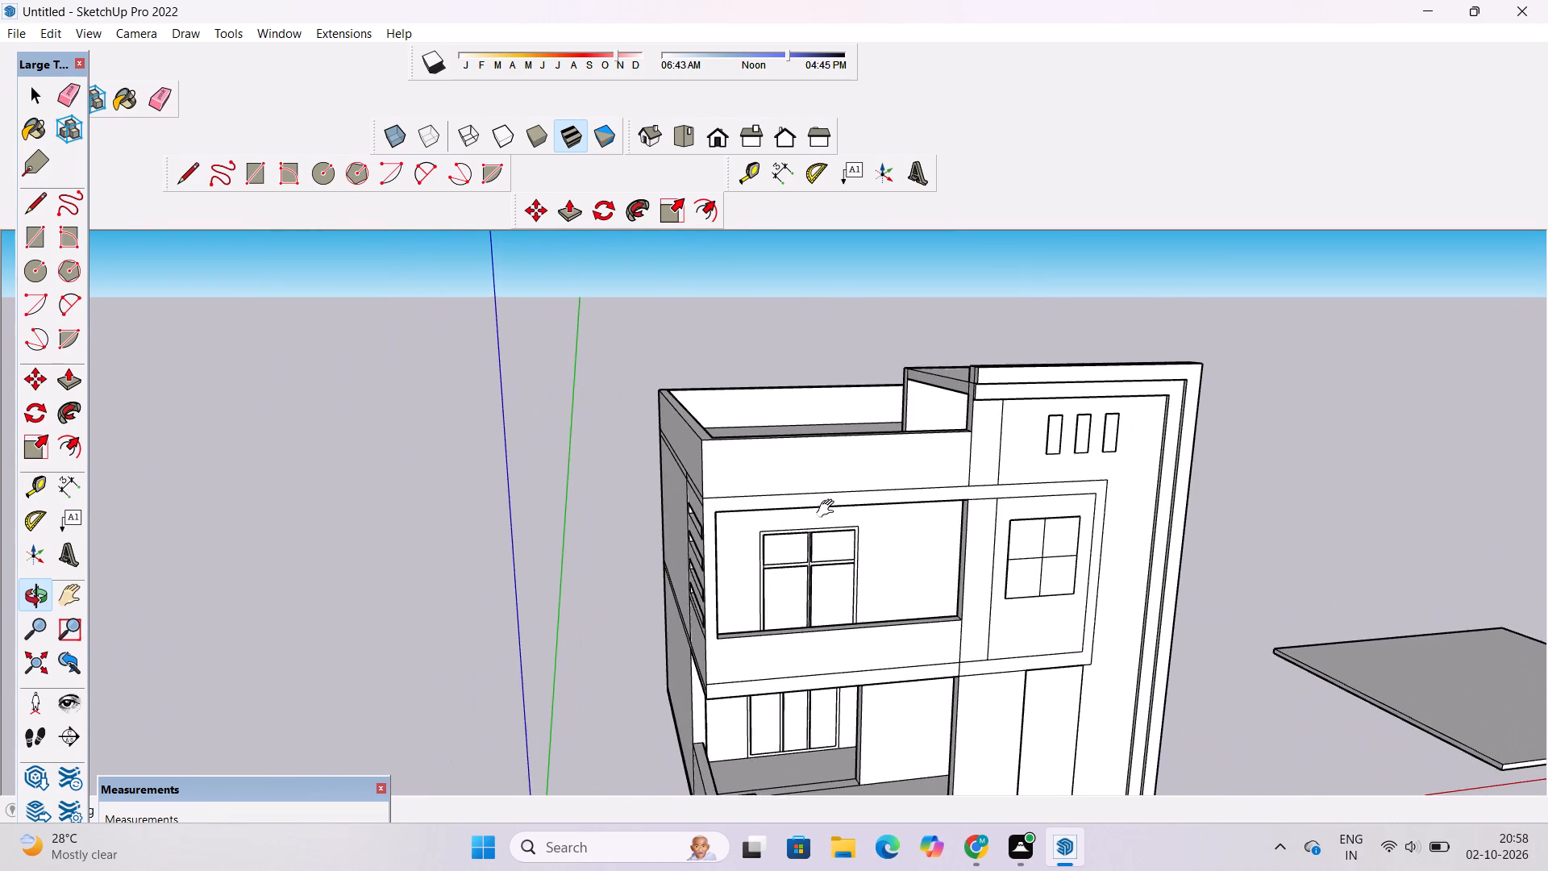
{"action": "left_click_drag", "start_coordinate": [829, 509], "coordinate": [826, 516], "text": "shift"}
{"action": "scroll", "coordinate": [826, 516], "scroll_direction": "up", "scroll_amount": 2}
{"action": "left_click_drag", "start_coordinate": [799, 484], "coordinate": [702, 484]}
{"action": "scroll", "coordinate": [714, 491], "scroll_direction": "up", "scroll_amount": 3}
{"action": "left_click_drag", "start_coordinate": [717, 490], "coordinate": [610, 491], "text": "shift"}
{"action": "left_click_drag", "start_coordinate": [618, 502], "coordinate": [728, 517], "text": "shift"}
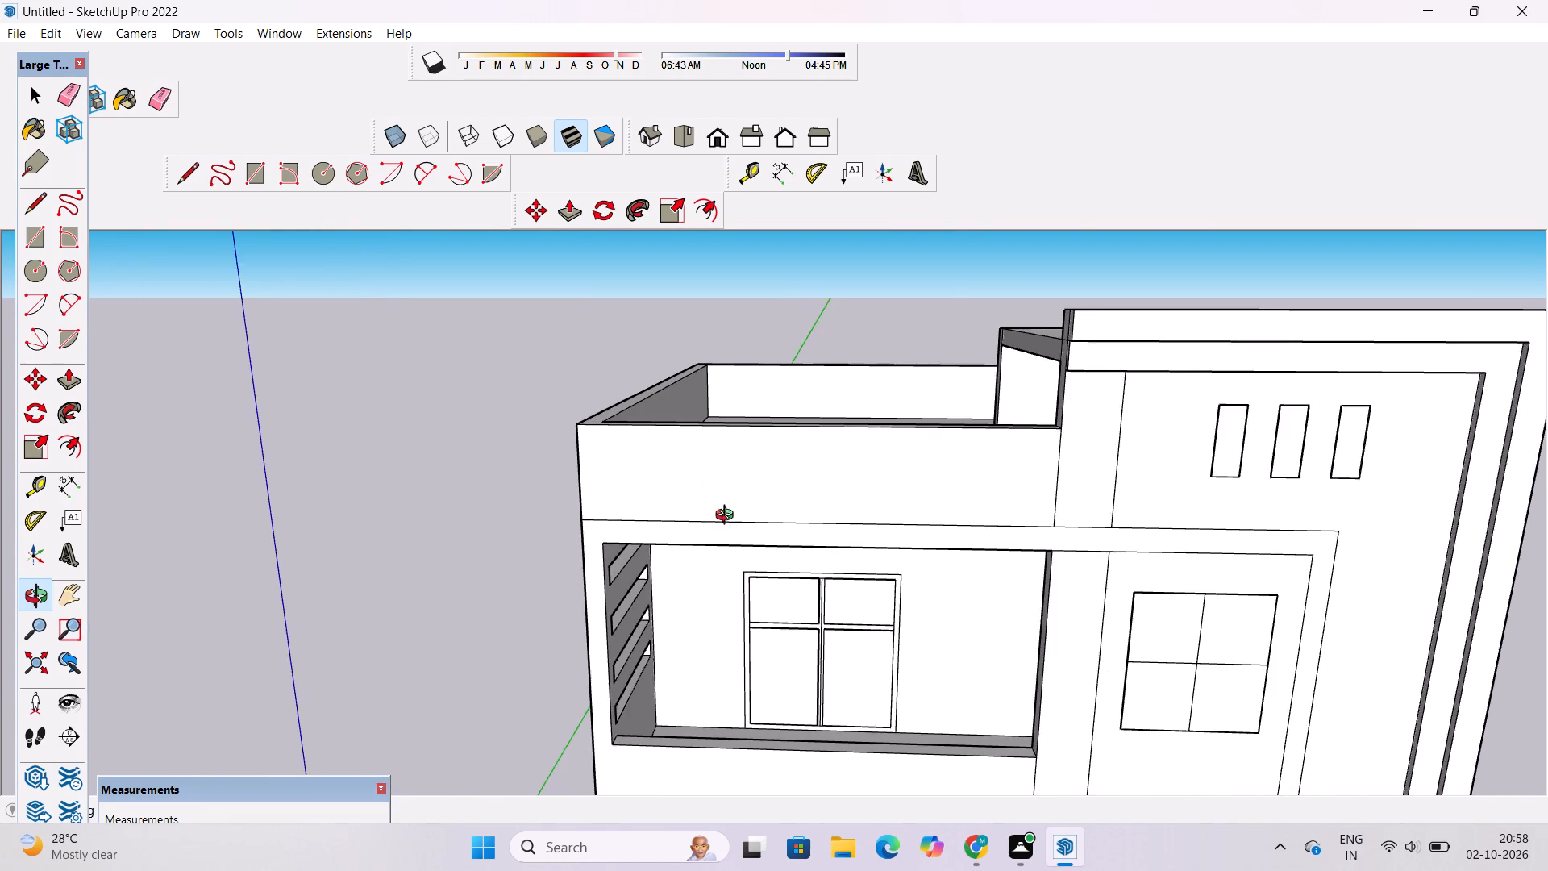
{"action": "left_click_drag", "start_coordinate": [712, 532], "coordinate": [817, 579]}
{"action": "left_click_drag", "start_coordinate": [817, 579], "coordinate": [730, 542]}
{"action": "left_click_drag", "start_coordinate": [721, 536], "coordinate": [699, 520]}
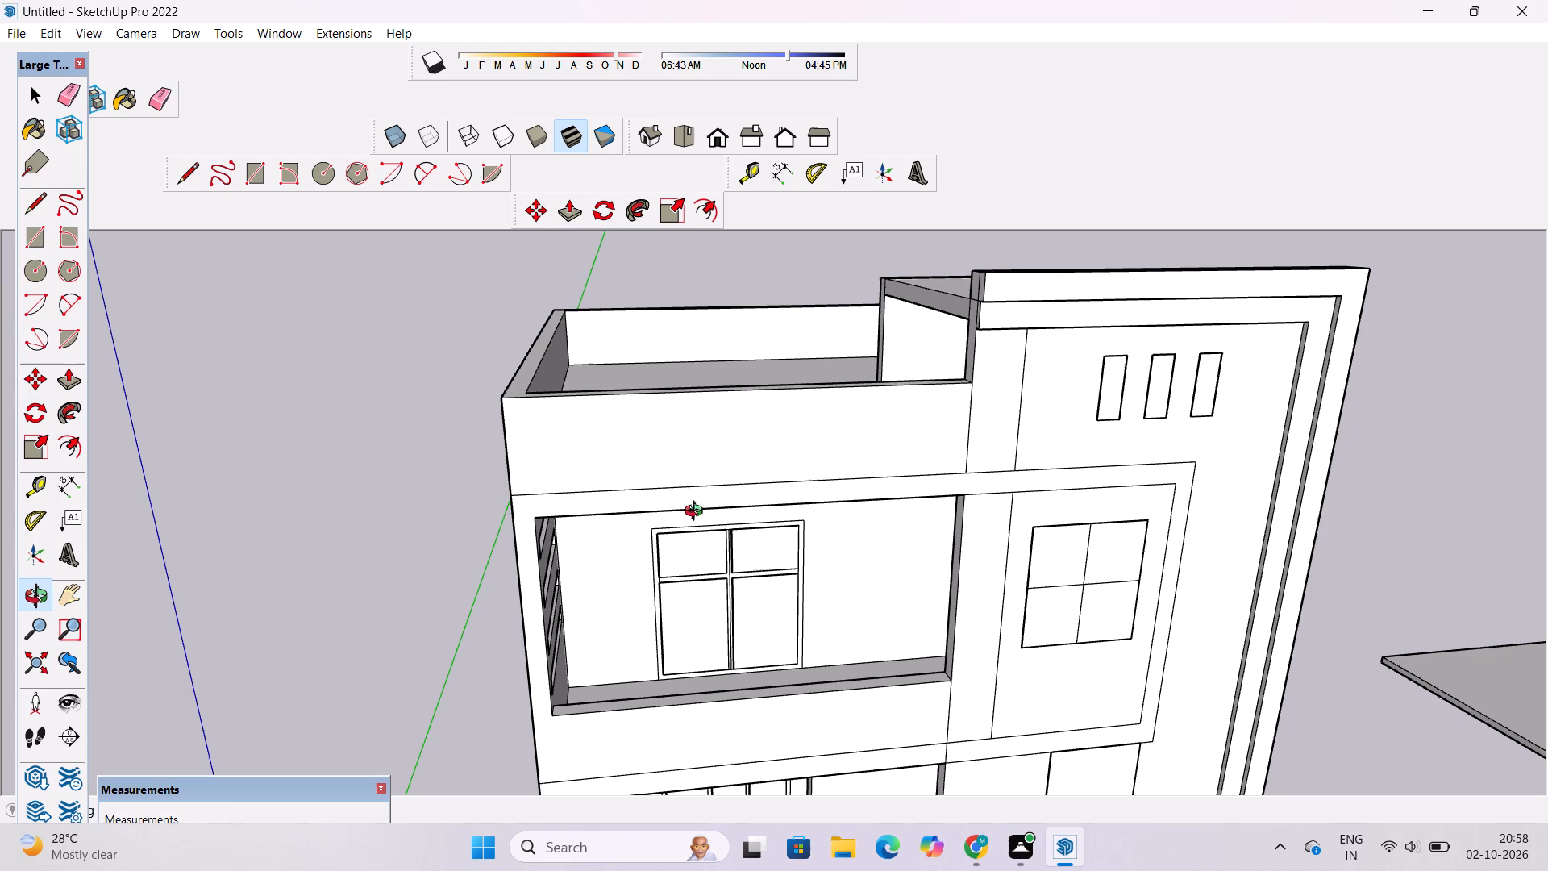
Draw a vertical line across the front parapet face 13' from its outer corner, using a guide that is erased once the line is drawn.
{"action": "key", "text": "t"}
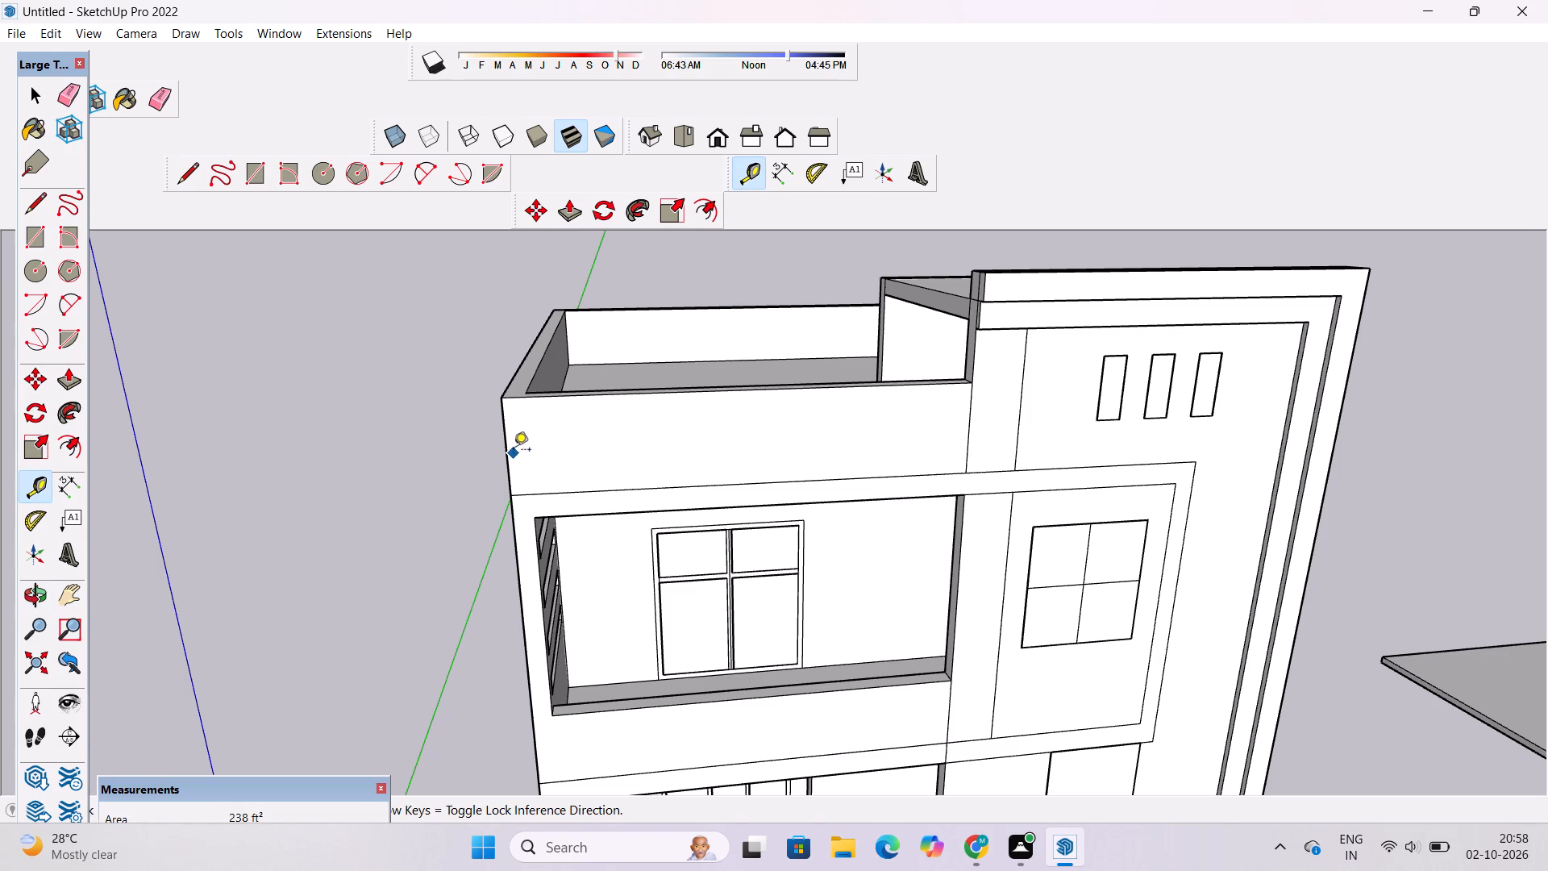
{"action": "left_click", "coordinate": [504, 448]}
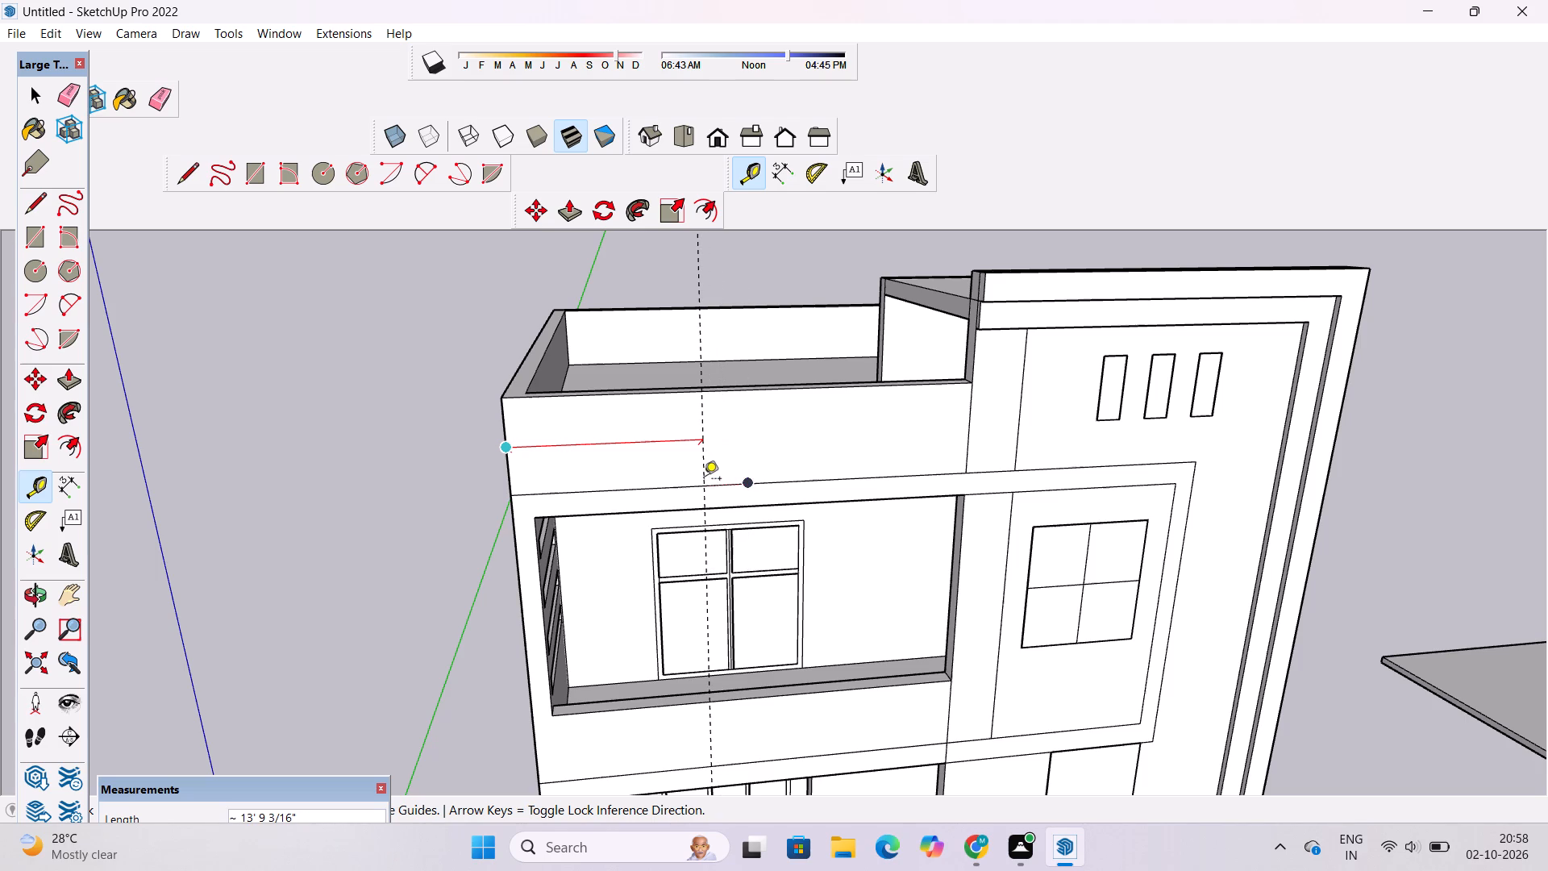
{"action": "type", "text": "13'"}
{"action": "key", "text": "Return"}
{"action": "key", "text": "l"}
{"action": "scroll", "coordinate": [700, 491], "scroll_direction": "up", "scroll_amount": 2}
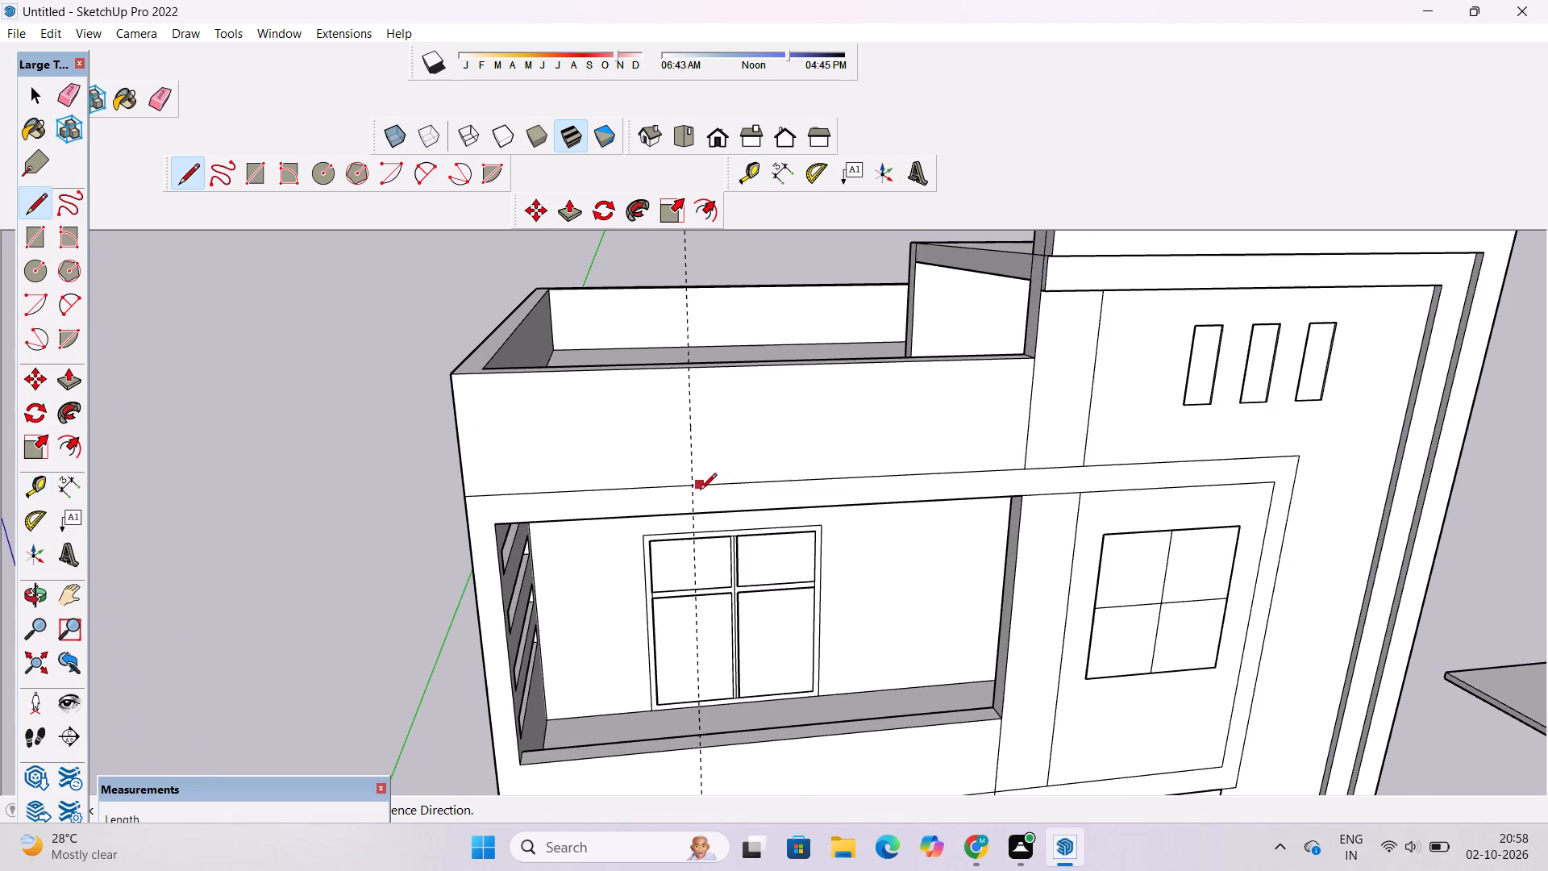
{"action": "left_click", "coordinate": [689, 486]}
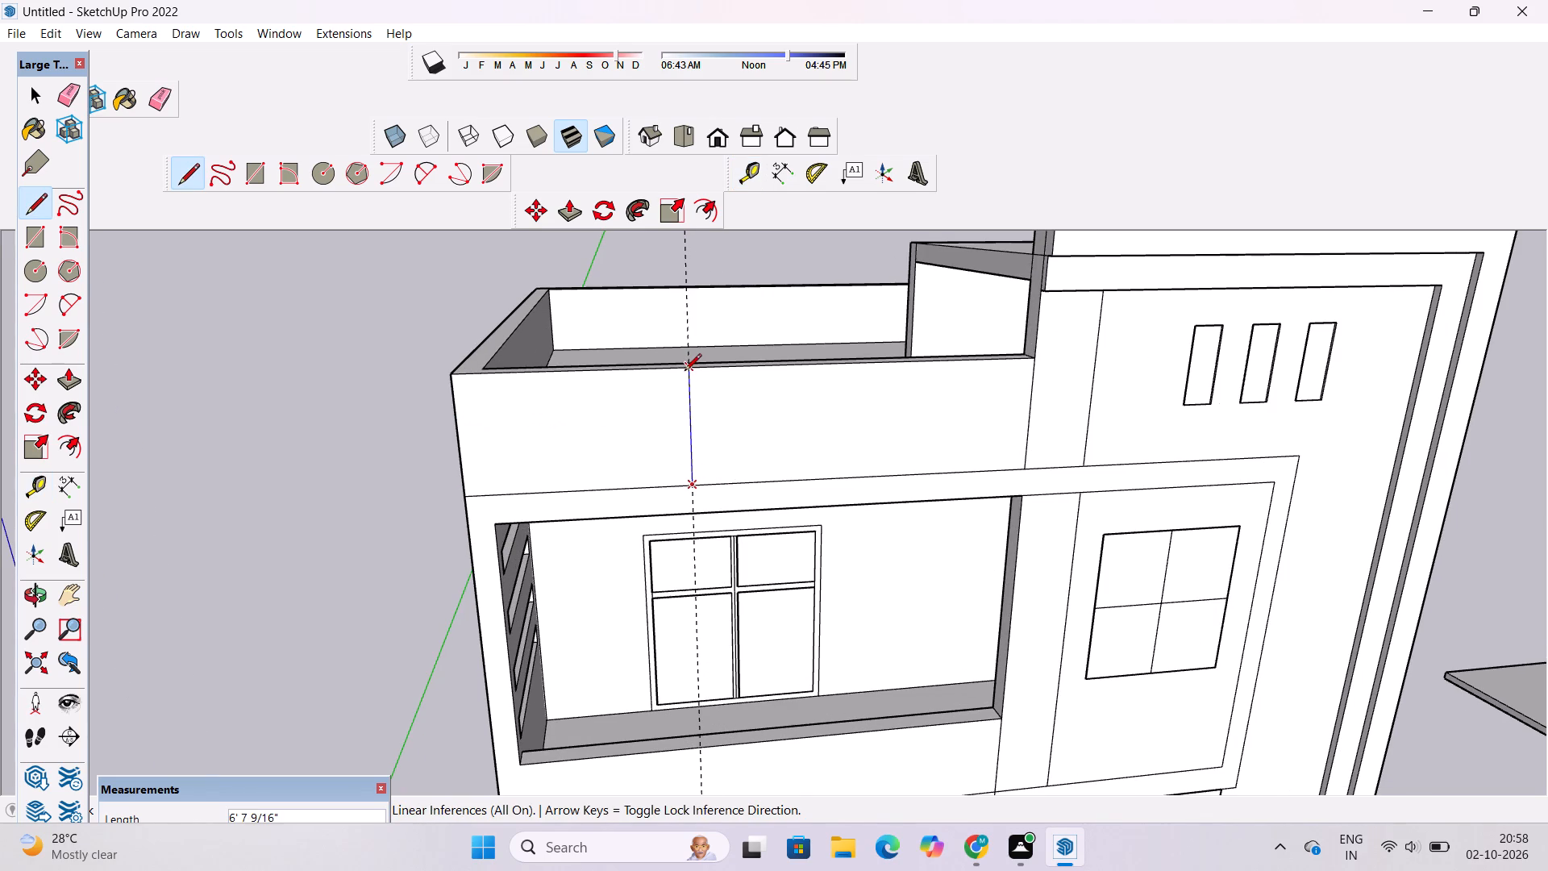
{"action": "left_click", "coordinate": [685, 372]}
{"action": "key", "text": "space"}
{"action": "type", "text": "e"}
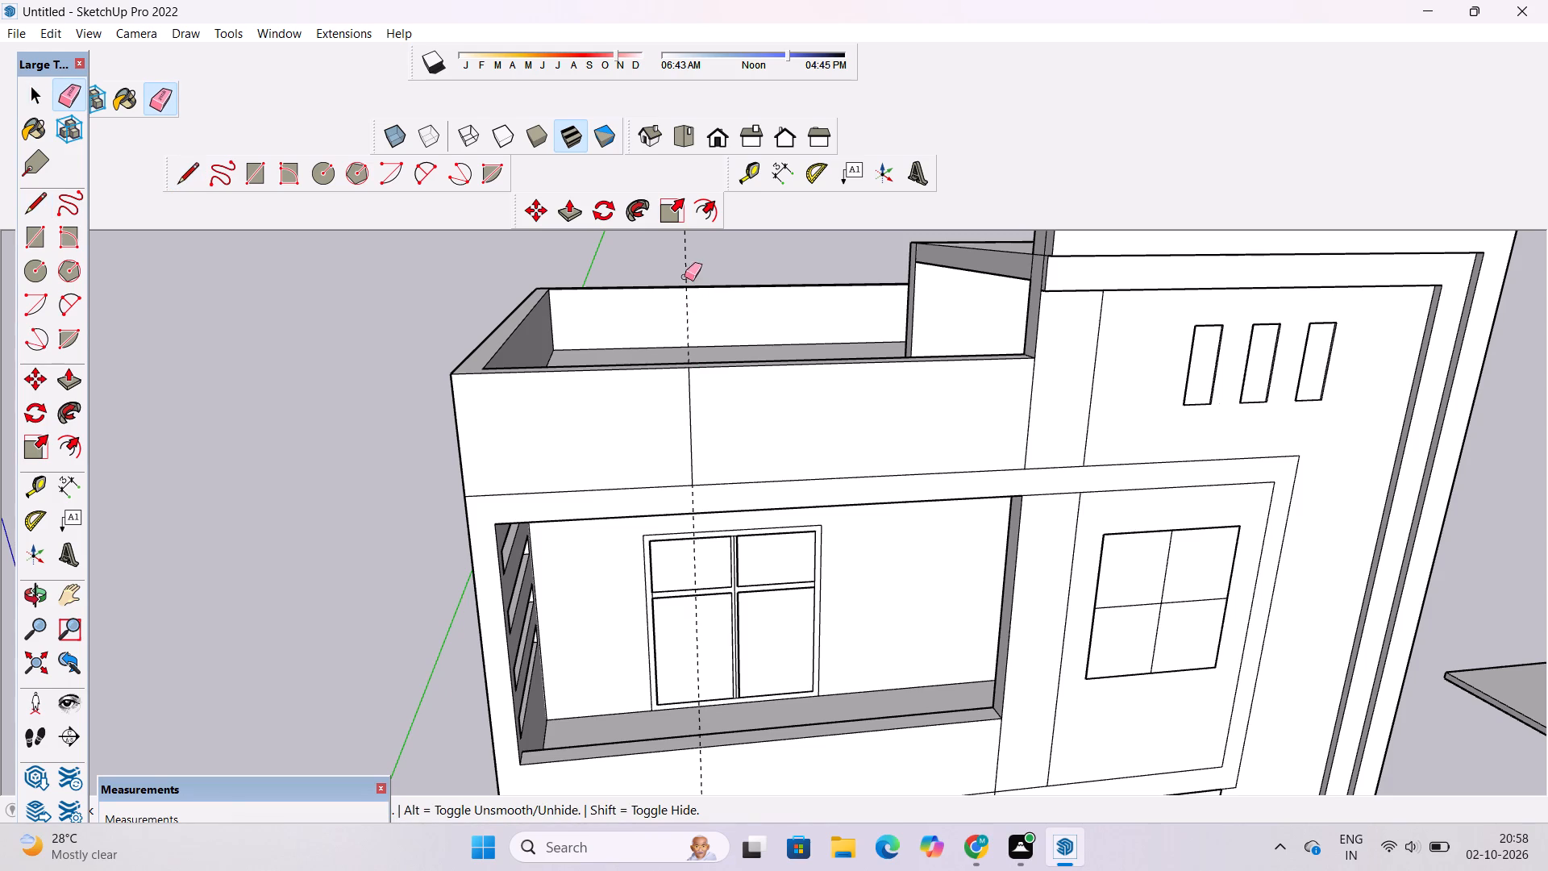
{"action": "left_click", "coordinate": [689, 260]}
Draw a vertical line across the side parapet face 17' from the front corner, aligned with the slotted wall's seam, and erase its guide.
{"action": "key", "text": "o"}
{"action": "scroll", "coordinate": [652, 346], "scroll_direction": "down", "scroll_amount": 4}
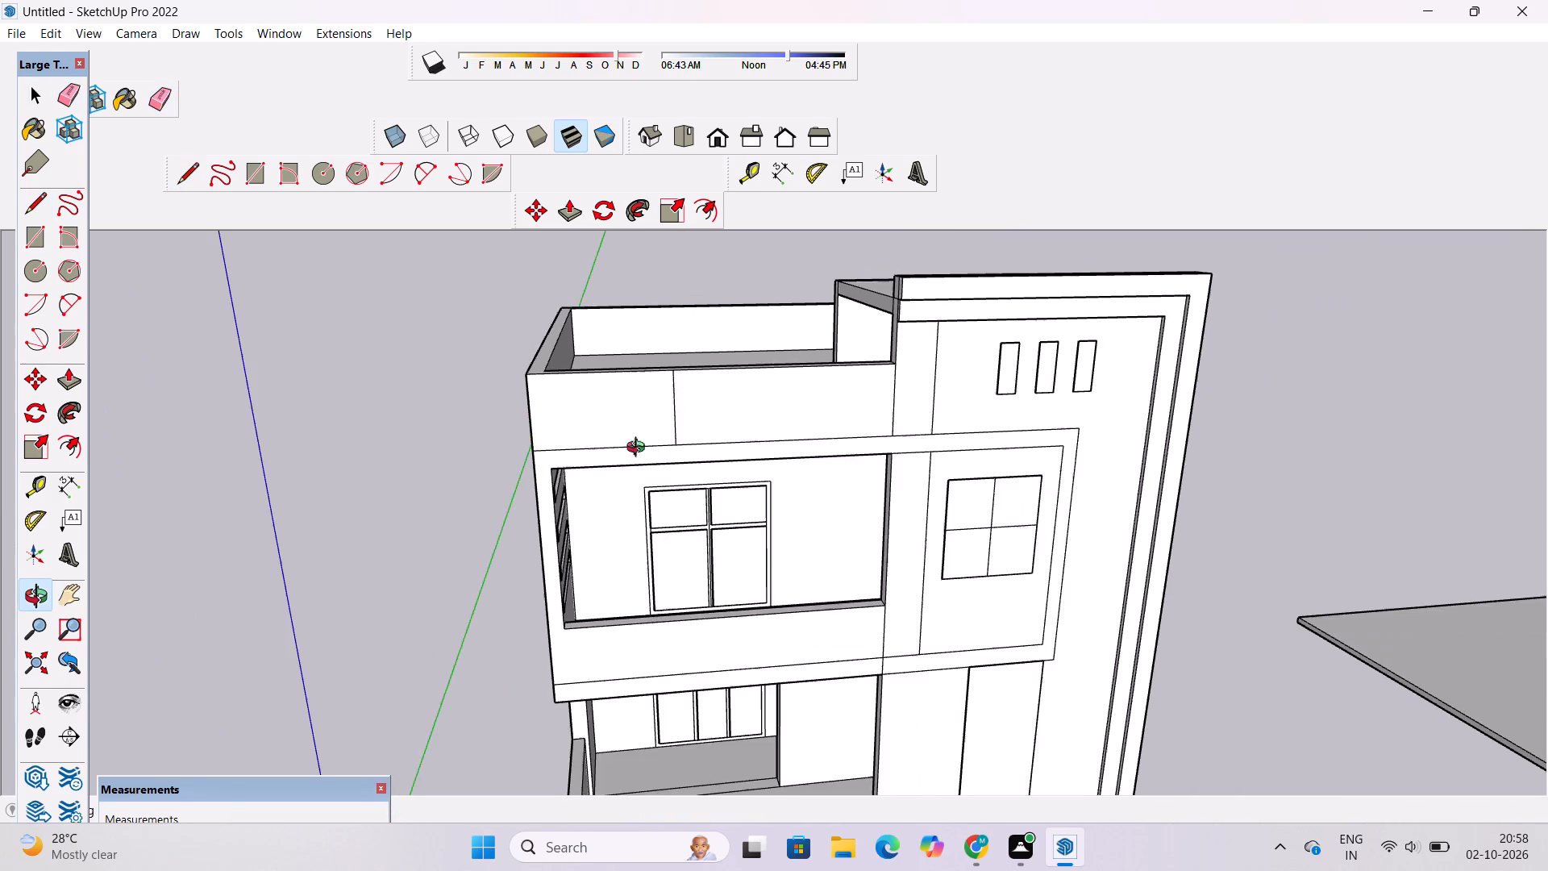
{"action": "left_click_drag", "start_coordinate": [639, 524], "coordinate": [702, 481]}
{"action": "left_click_drag", "start_coordinate": [692, 454], "coordinate": [610, 441], "text": "shift"}
{"action": "left_click_drag", "start_coordinate": [610, 440], "coordinate": [701, 467]}
{"action": "scroll", "coordinate": [671, 454], "scroll_direction": "down", "scroll_amount": 5}
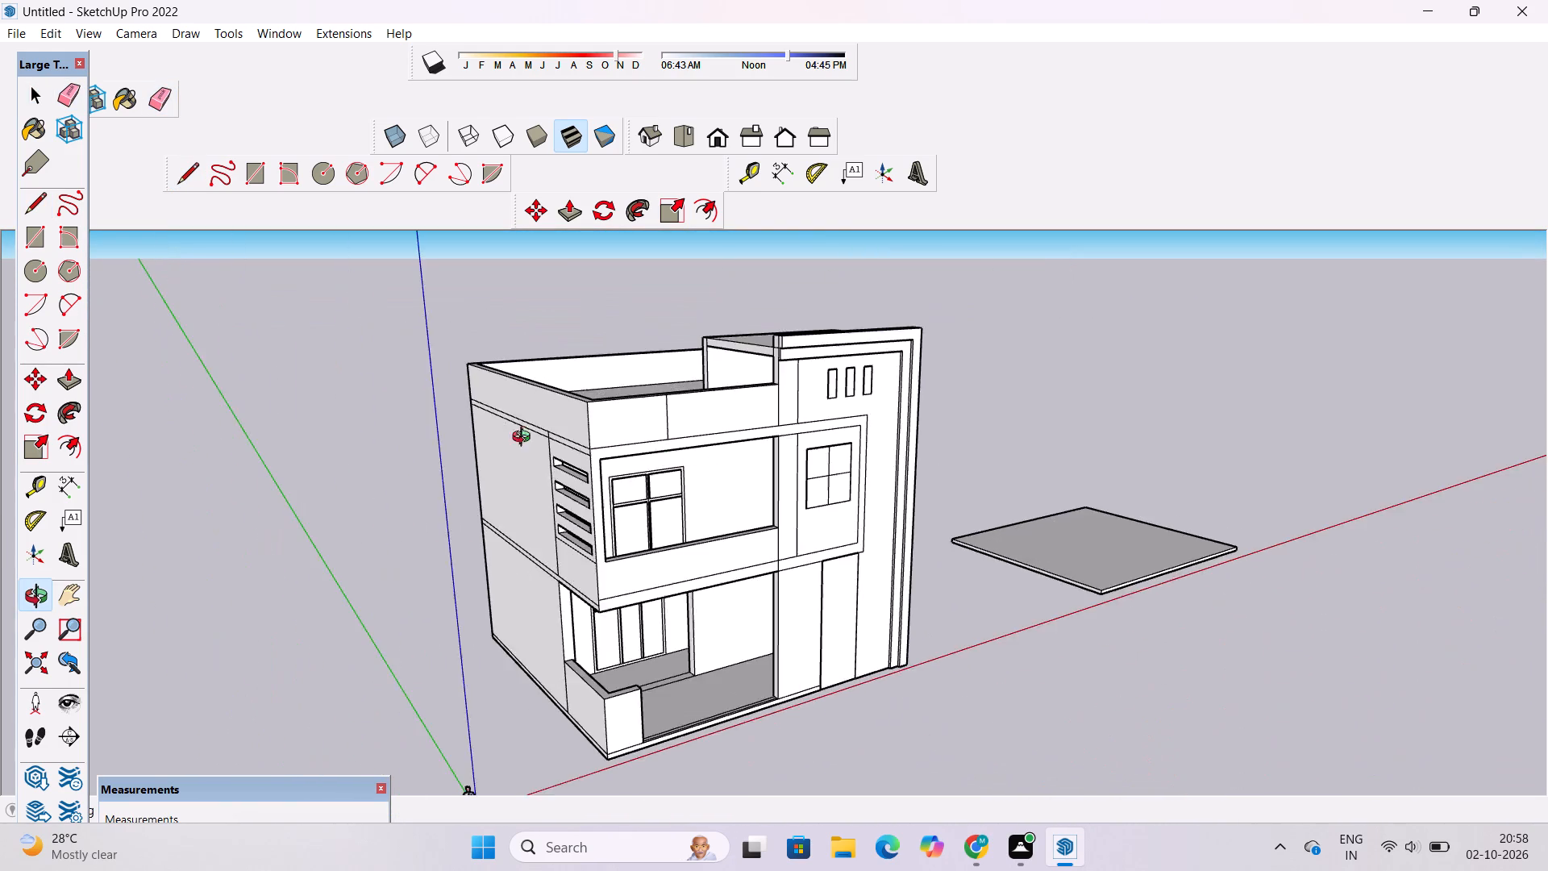
{"action": "left_click_drag", "start_coordinate": [543, 454], "coordinate": [689, 486]}
{"action": "scroll", "coordinate": [560, 503], "scroll_direction": "up", "scroll_amount": 4}
{"action": "left_click_drag", "start_coordinate": [557, 493], "coordinate": [760, 512]}
{"action": "scroll", "coordinate": [739, 483], "scroll_direction": "up", "scroll_amount": 3}
{"action": "left_click_drag", "start_coordinate": [722, 477], "coordinate": [619, 486], "text": "shift"}
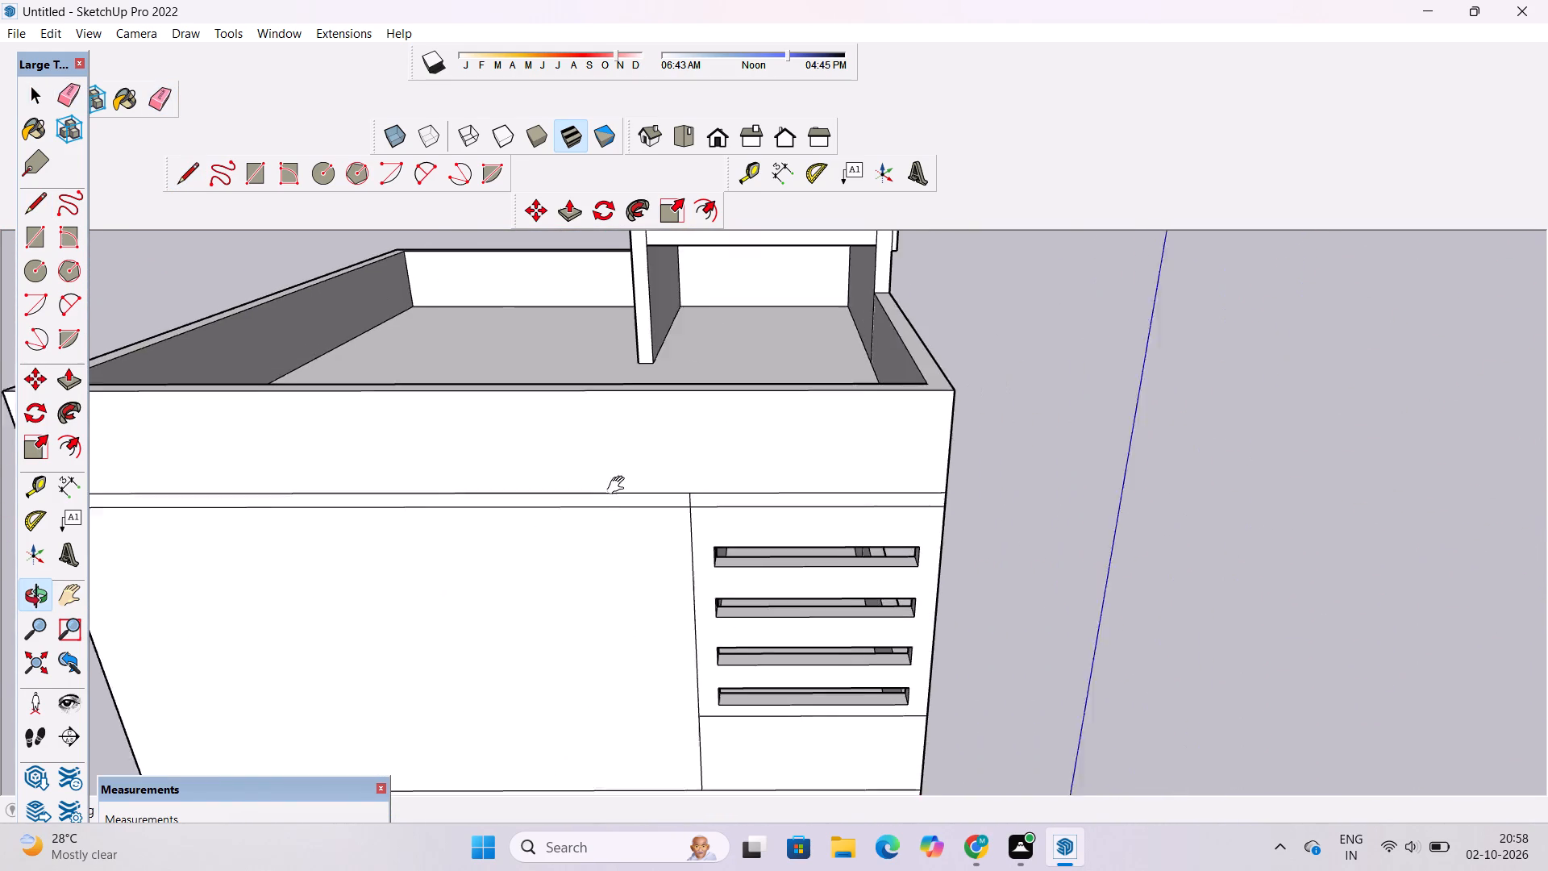
{"action": "left_click_drag", "start_coordinate": [619, 486], "coordinate": [616, 486], "text": "shift"}
{"action": "left_click_drag", "start_coordinate": [619, 488], "coordinate": [667, 481]}
{"action": "left_click_drag", "start_coordinate": [668, 481], "coordinate": [660, 483], "text": "shift"}
{"action": "left_click", "coordinate": [660, 483]}
{"action": "key", "text": "t"}
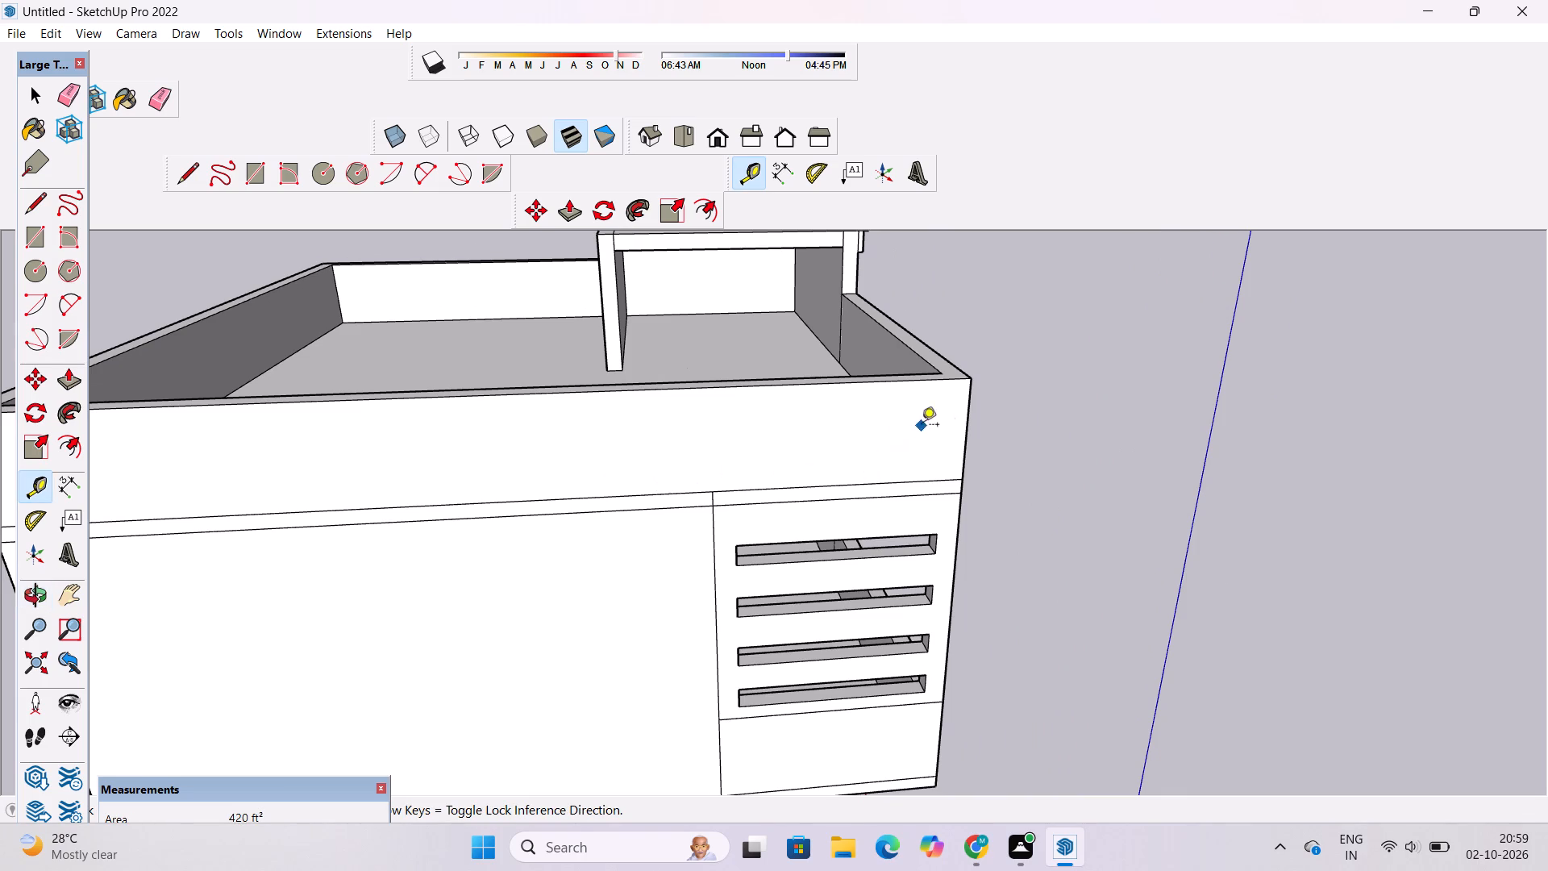
{"action": "left_click", "coordinate": [968, 430]}
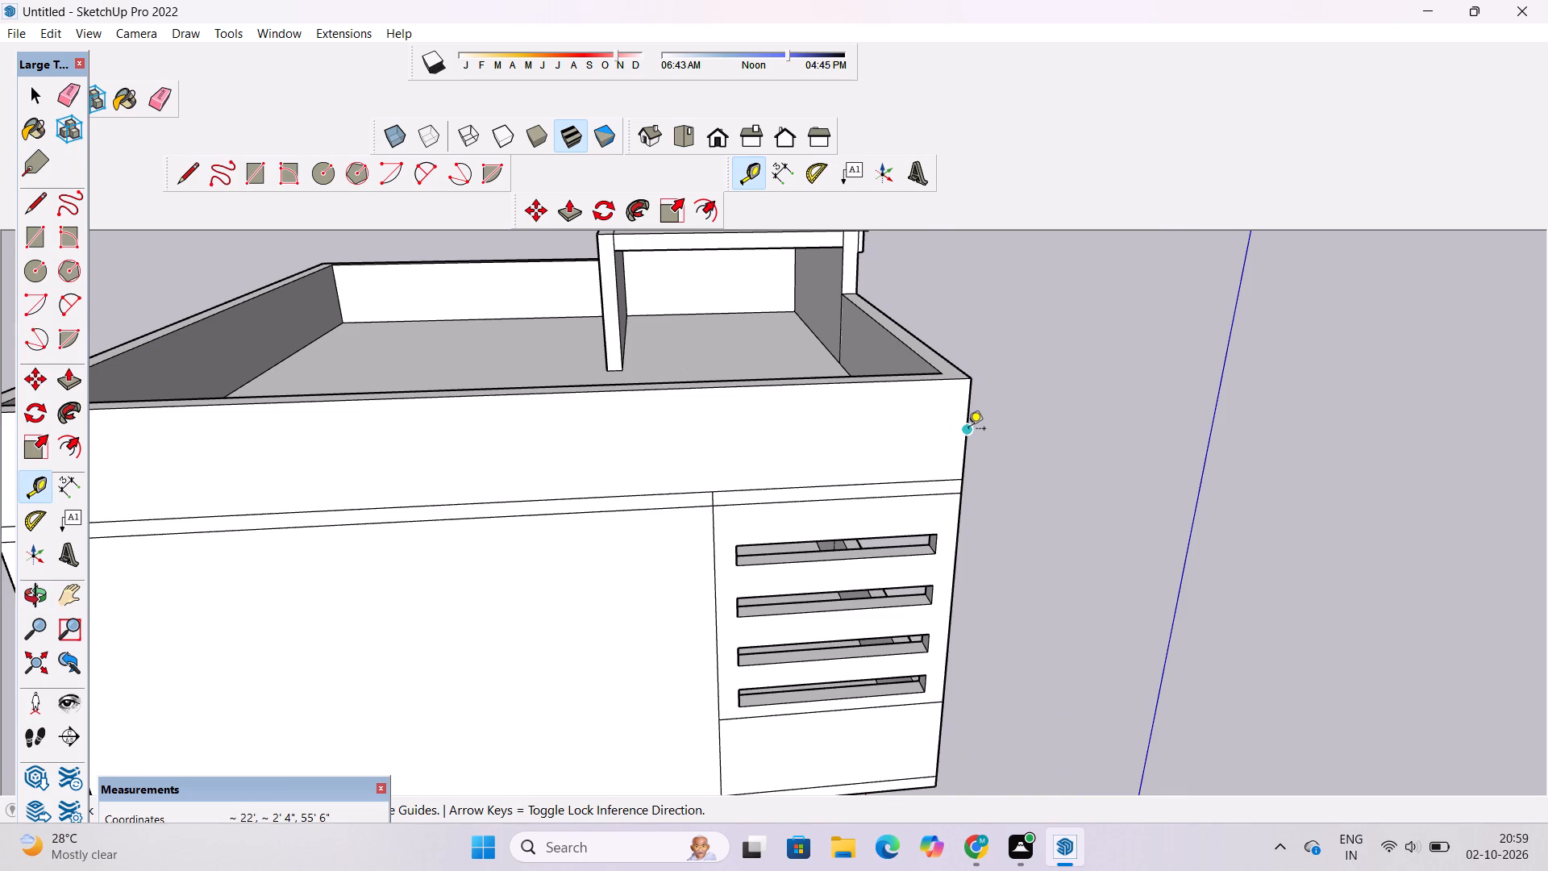
{"action": "left_click", "coordinate": [717, 486]}
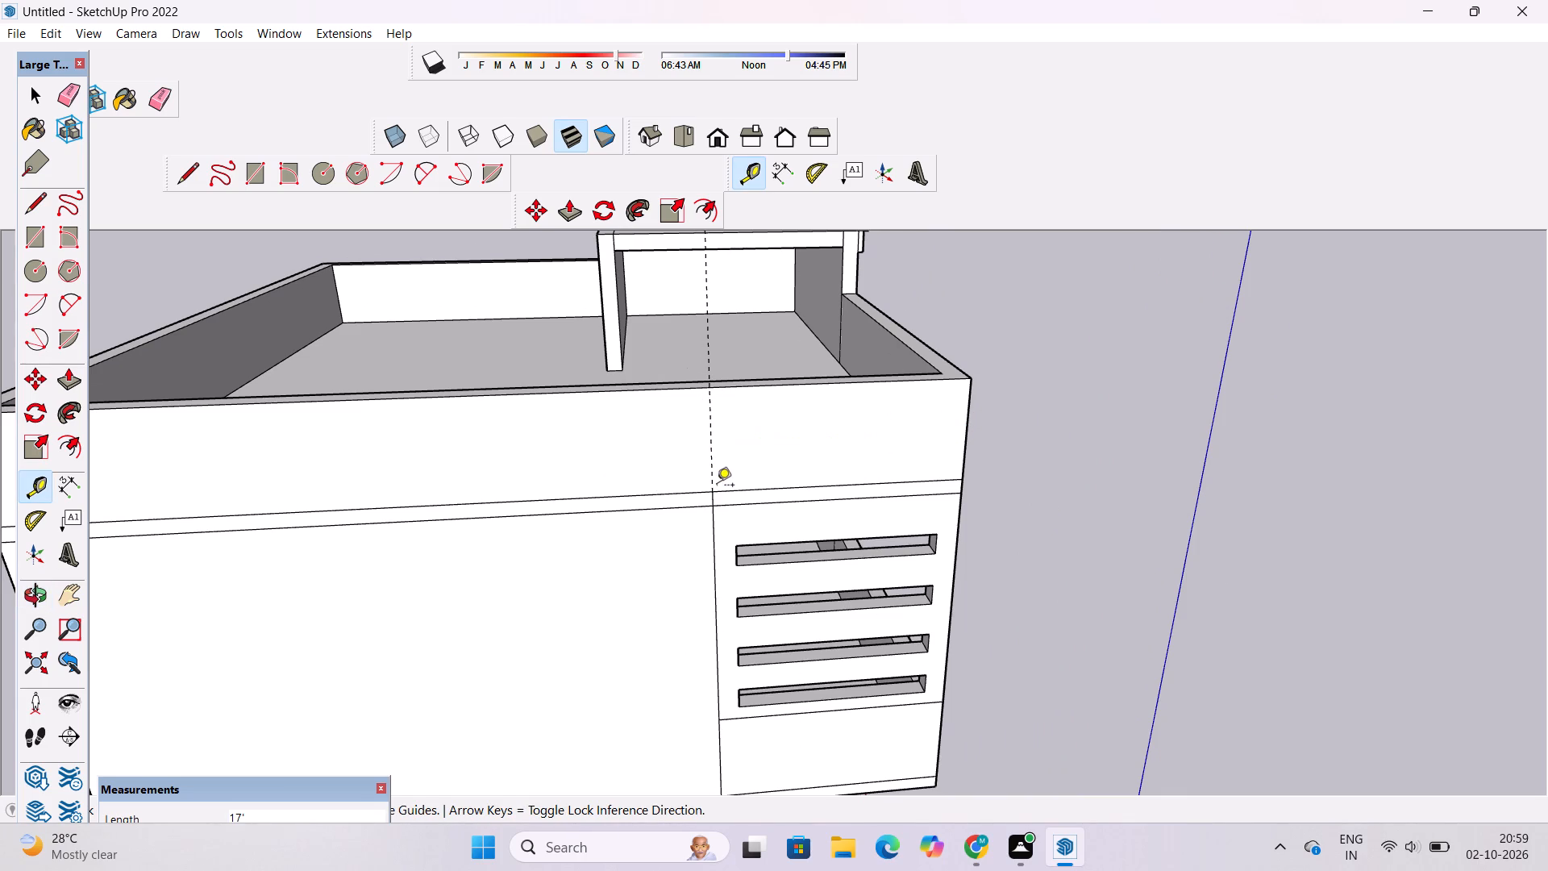
{"action": "key", "text": "l"}
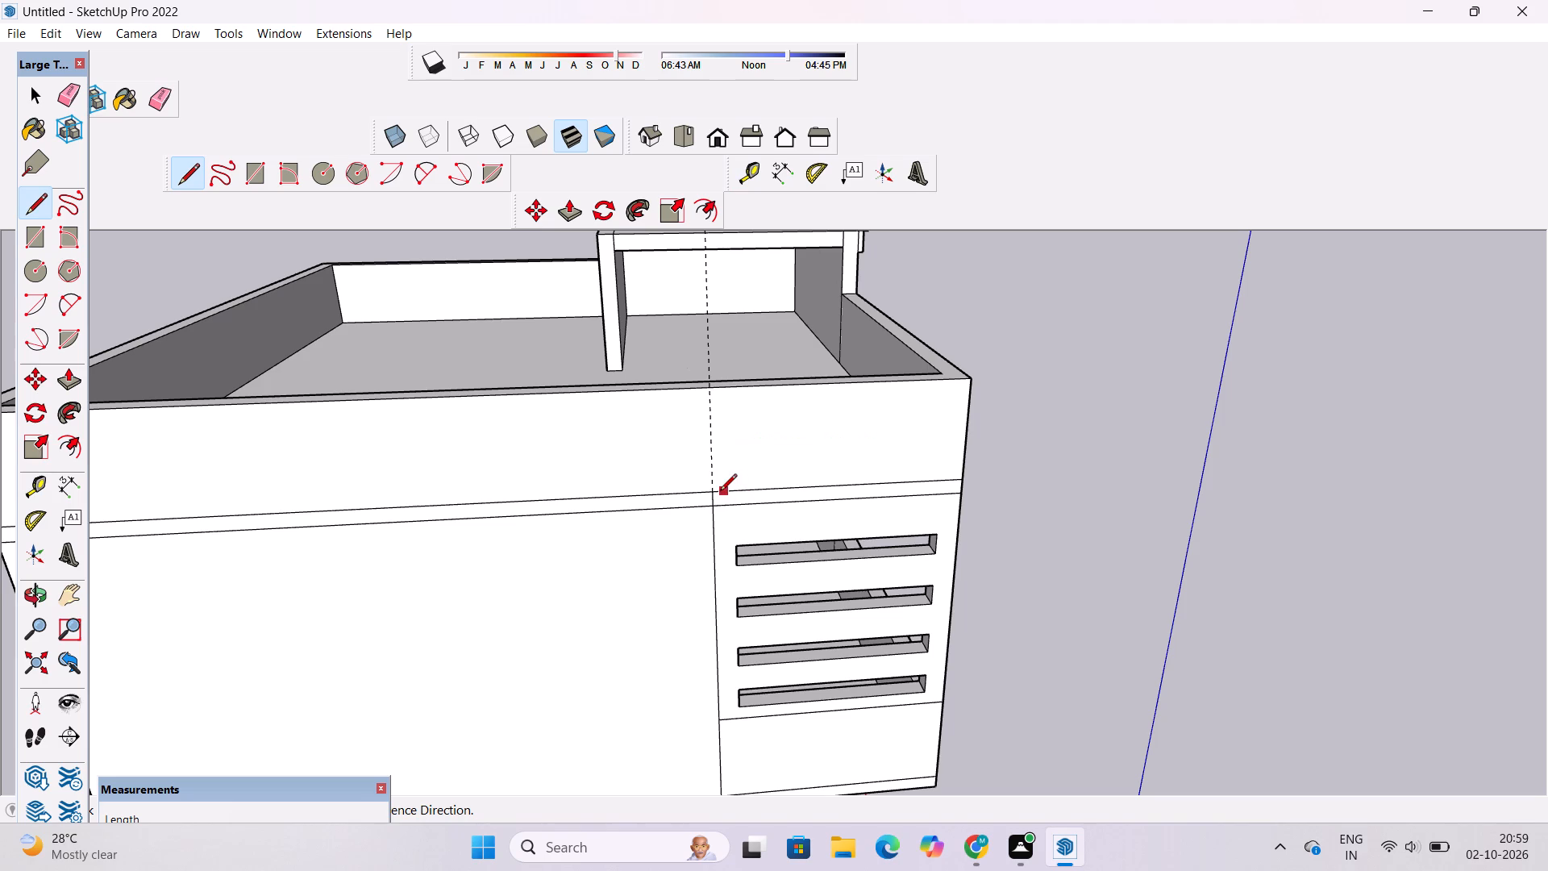
{"action": "left_click", "coordinate": [712, 493]}
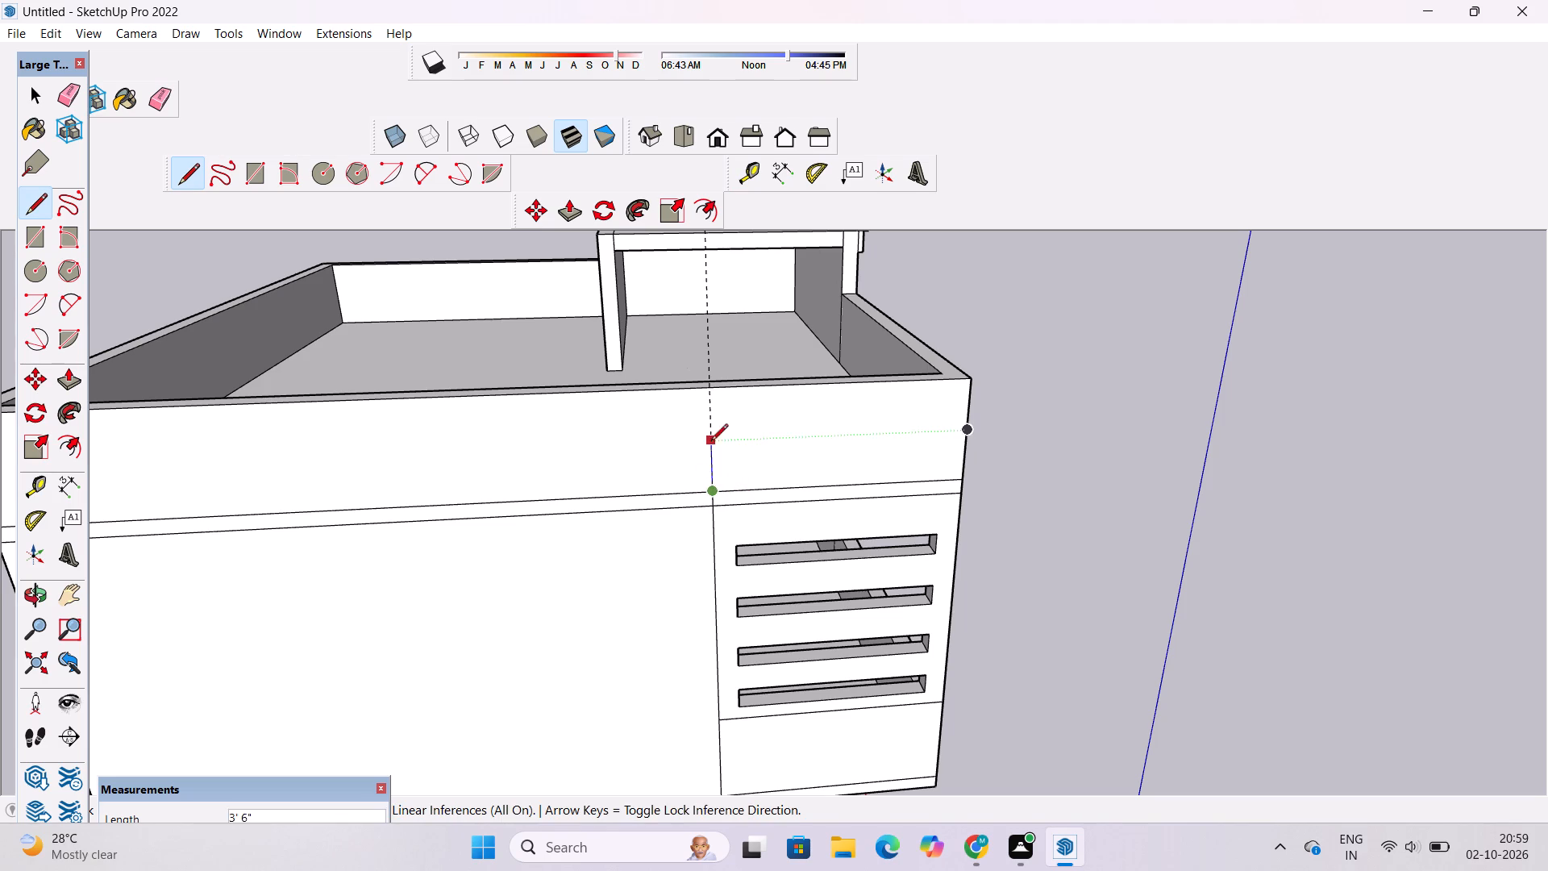
{"action": "left_click", "coordinate": [710, 389]}
{"action": "key", "text": "space"}
{"action": "type", "text": "e"}
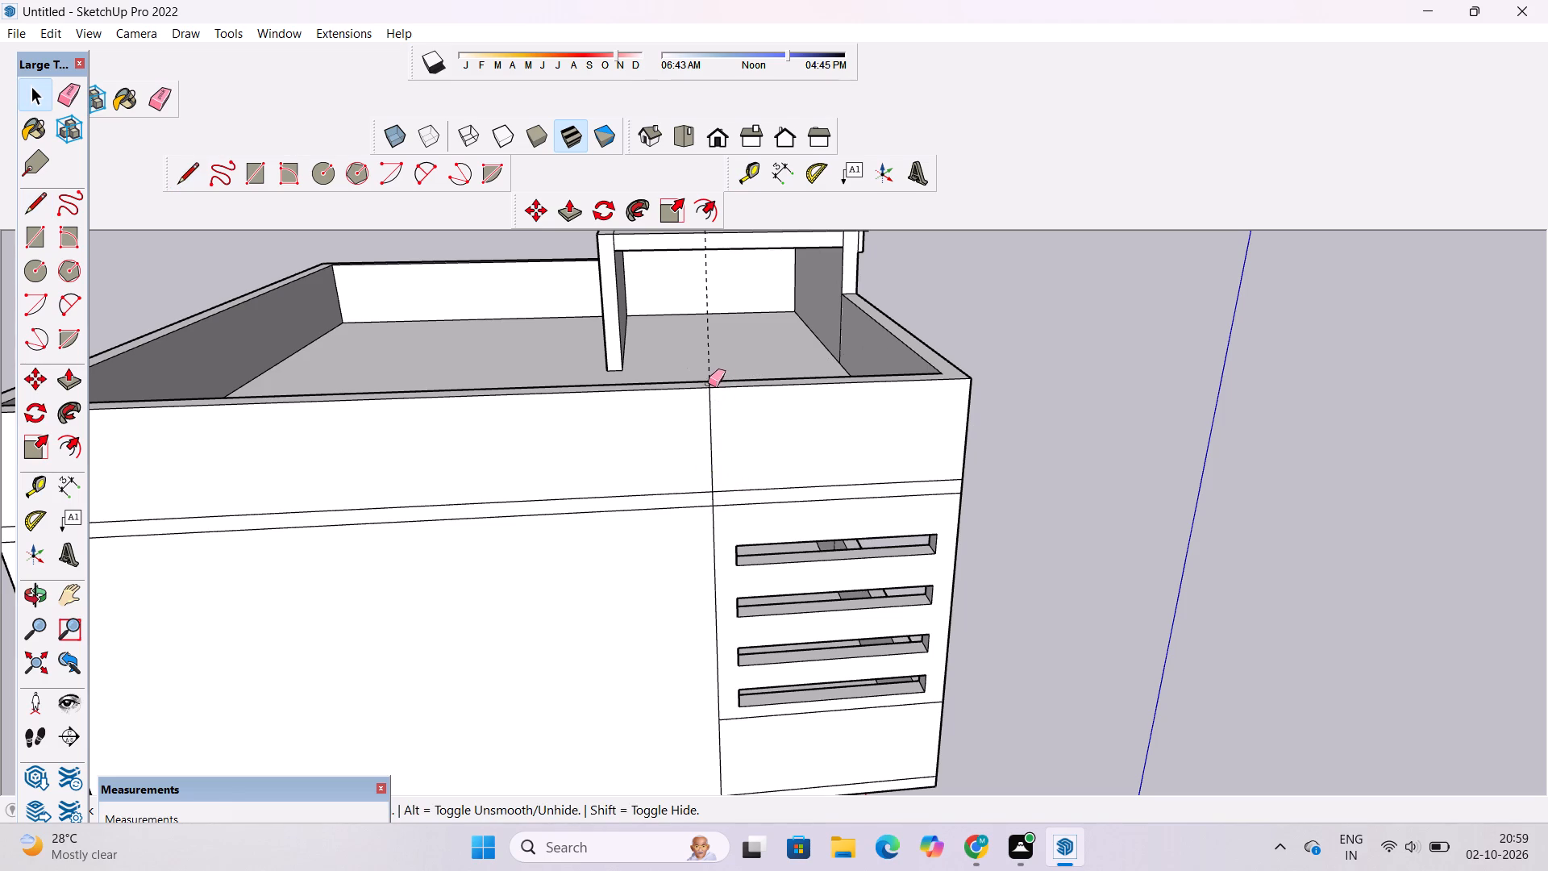
{"action": "left_click", "coordinate": [706, 337]}
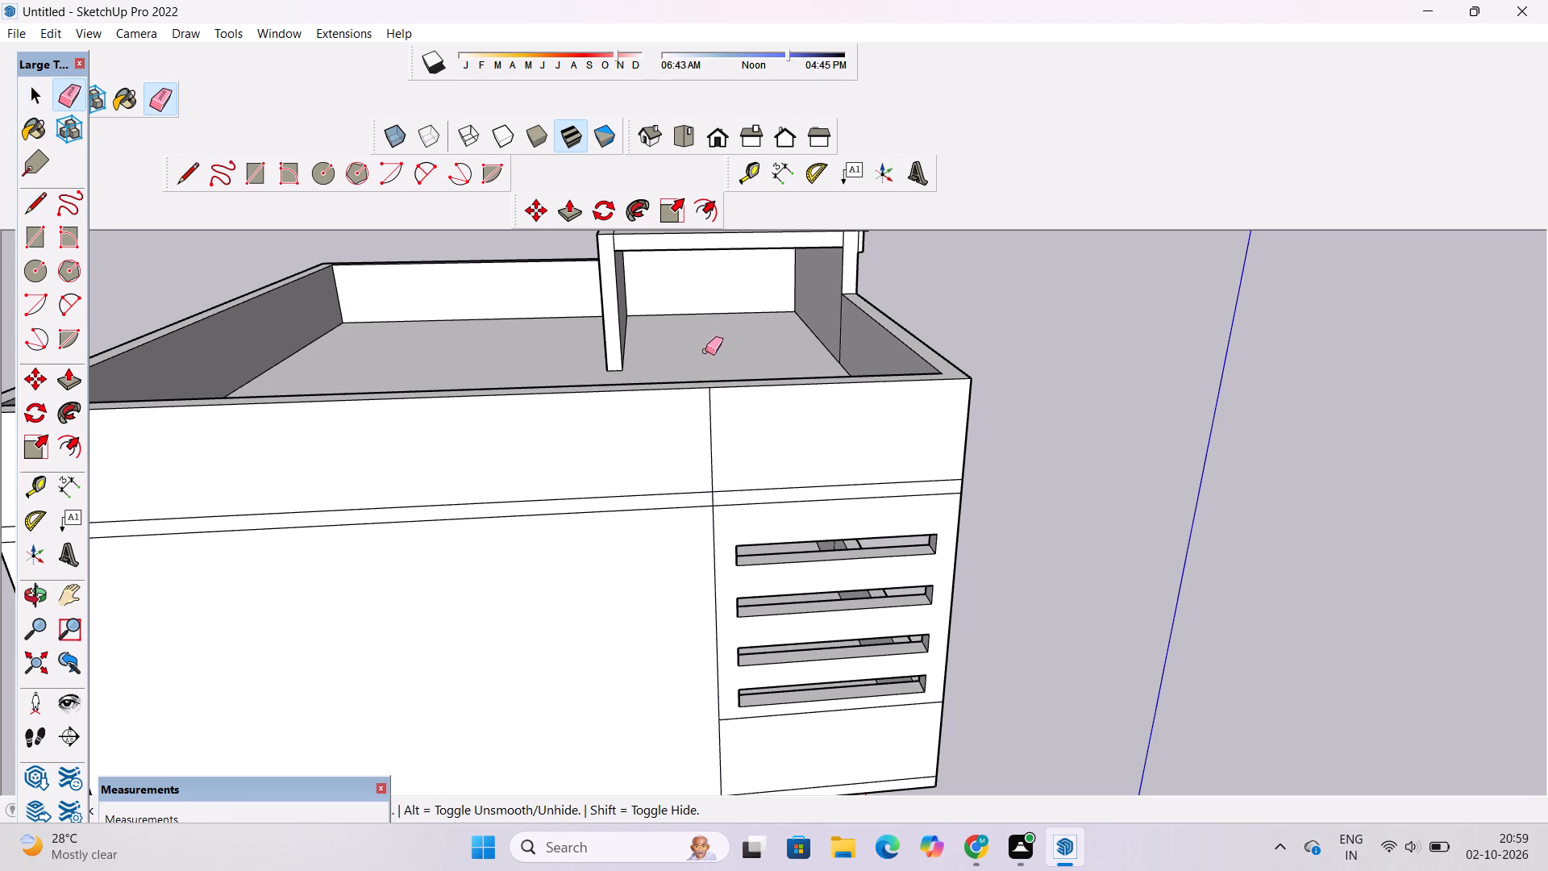
Recess the front parapet panel between the corner and the dividing line by 6" with Push/Pull.
{"action": "key", "text": "o"}
{"action": "scroll", "coordinate": [703, 406], "scroll_direction": "down", "scroll_amount": 5}
{"action": "left_click_drag", "start_coordinate": [862, 480], "coordinate": [622, 477]}
{"action": "scroll", "coordinate": [726, 430], "scroll_direction": "up", "scroll_amount": 3}
{"action": "left_click_drag", "start_coordinate": [774, 430], "coordinate": [691, 456]}
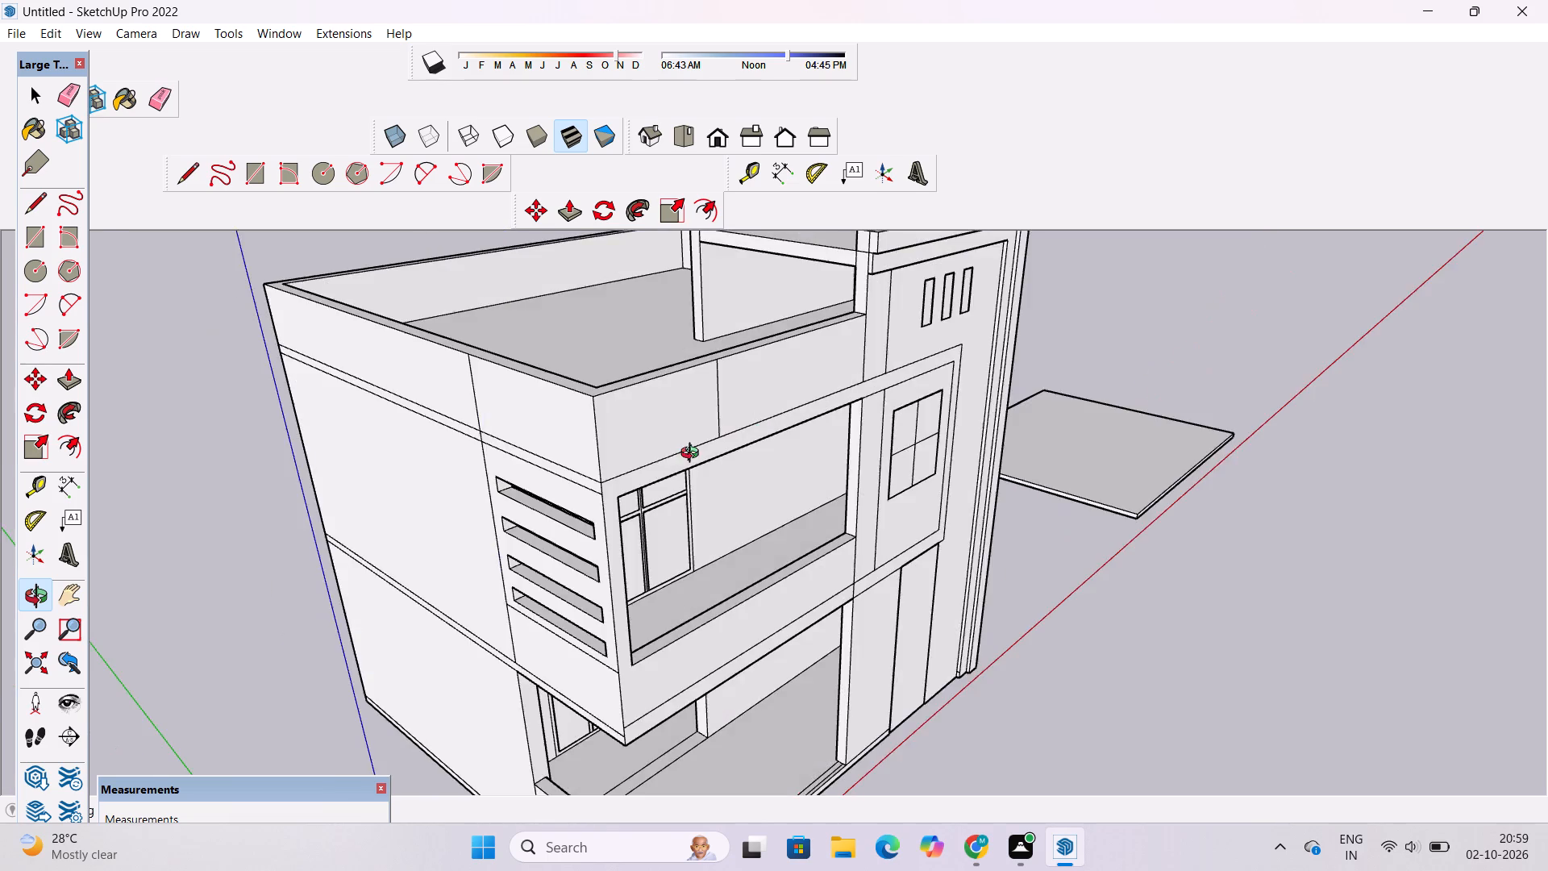
{"action": "left_click_drag", "start_coordinate": [689, 454], "coordinate": [766, 527], "text": "shift"}
{"action": "left_click_drag", "start_coordinate": [757, 527], "coordinate": [697, 510]}
{"action": "scroll", "coordinate": [676, 476], "scroll_direction": "up", "scroll_amount": 3}
{"action": "left_click_drag", "start_coordinate": [674, 473], "coordinate": [754, 518], "text": "shift"}
{"action": "left_click_drag", "start_coordinate": [754, 518], "coordinate": [697, 489]}
{"action": "left_click_drag", "start_coordinate": [690, 486], "coordinate": [752, 515], "text": "shift"}
{"action": "scroll", "coordinate": [750, 515], "scroll_direction": "up", "scroll_amount": 3}
{"action": "key", "text": "p"}
{"action": "left_click", "coordinate": [745, 507]}
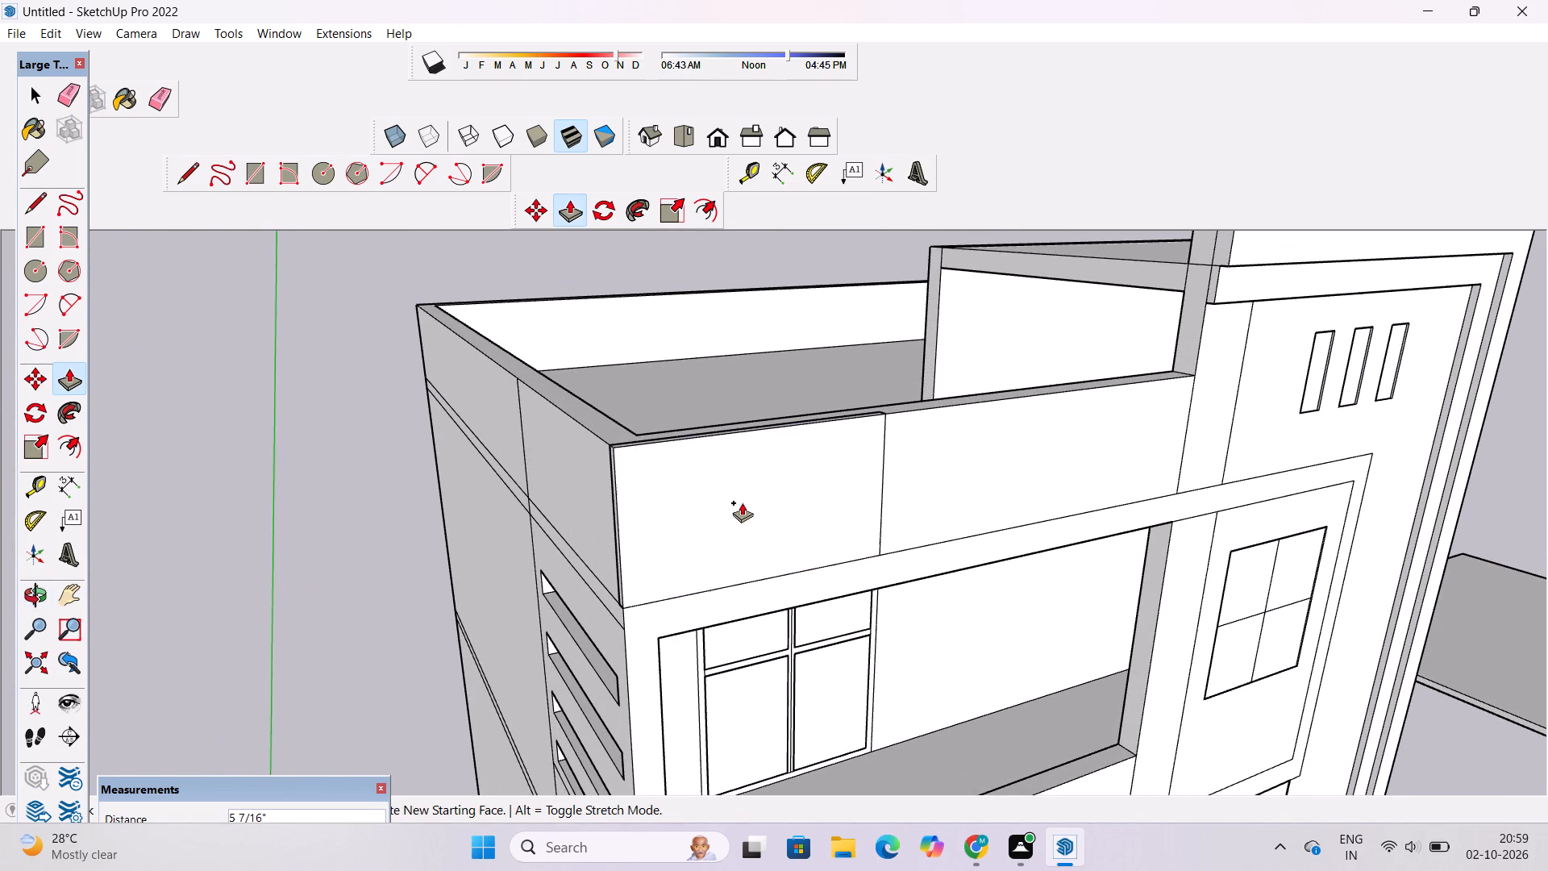
{"action": "scroll", "coordinate": [742, 502], "scroll_direction": "up", "scroll_amount": 1}
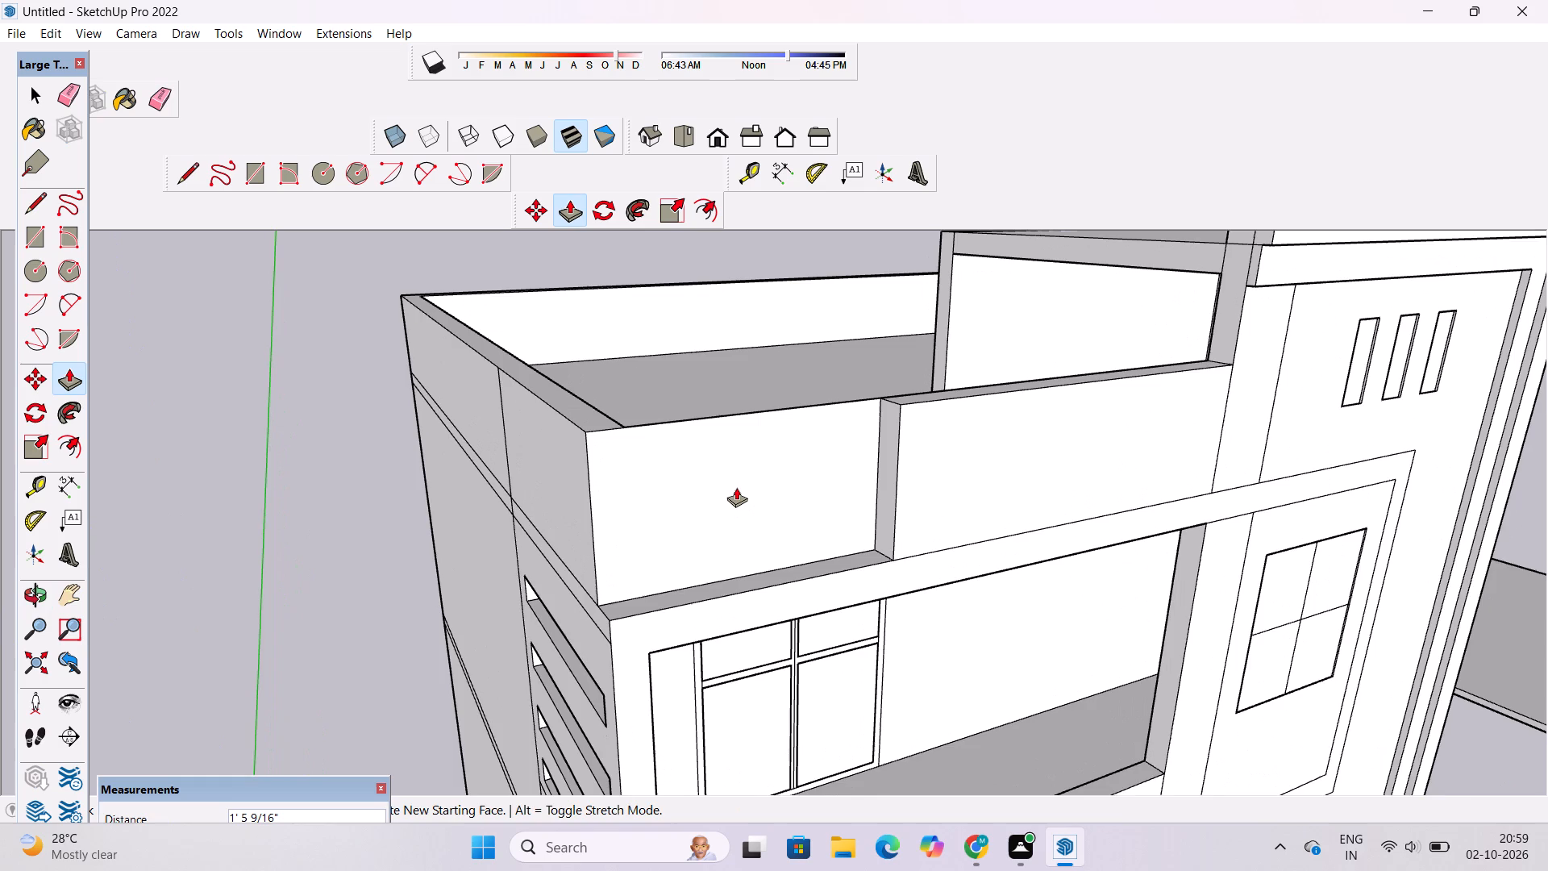
{"action": "scroll", "coordinate": [736, 487], "scroll_direction": "up", "scroll_amount": 1}
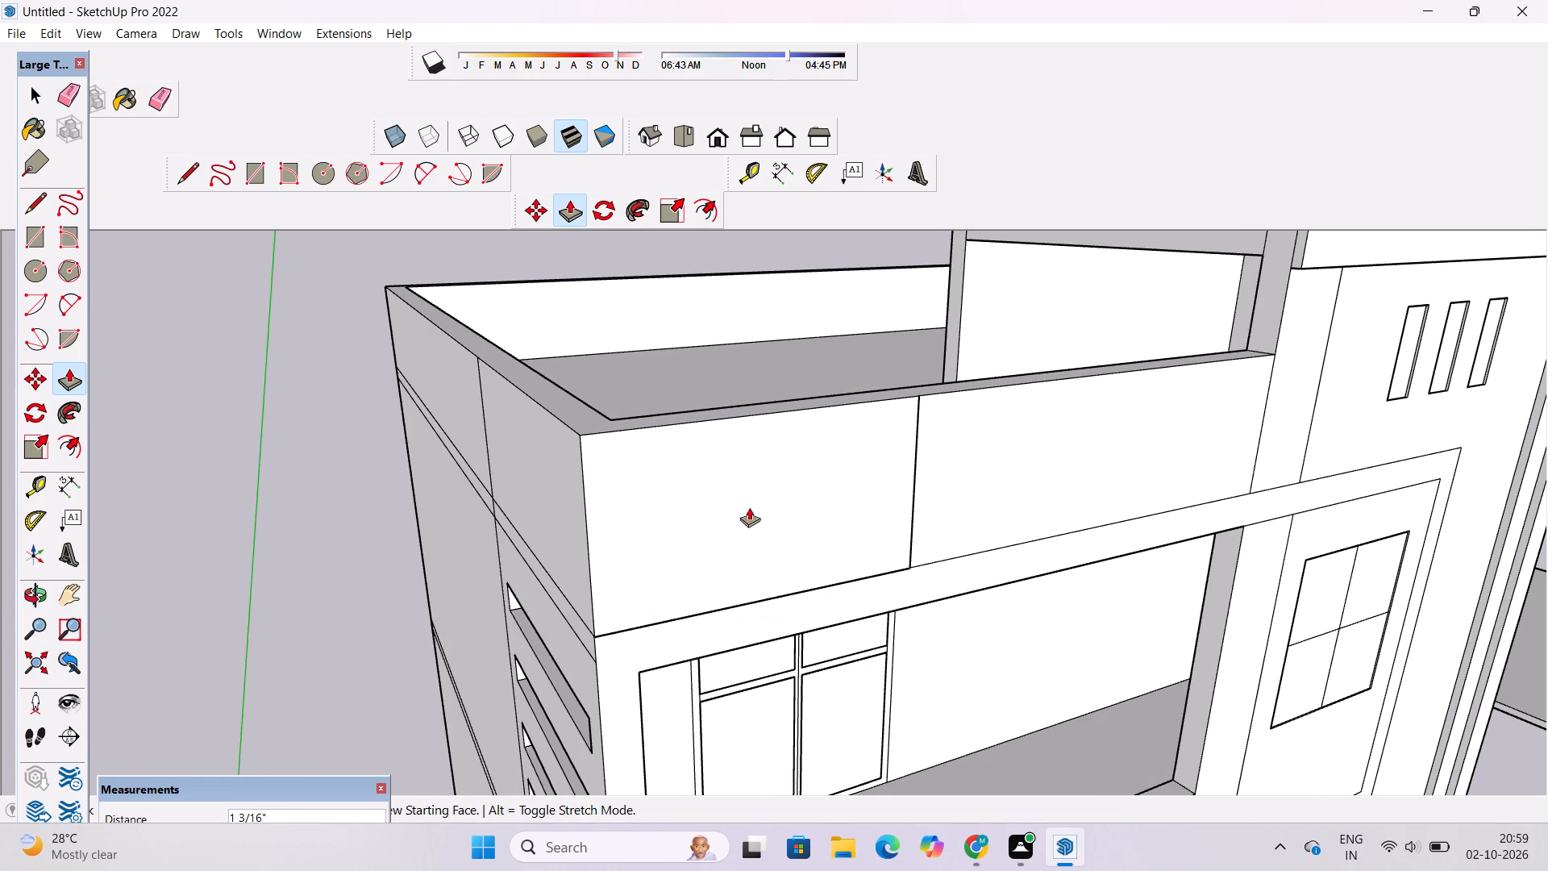
{"action": "scroll", "coordinate": [744, 500], "scroll_direction": "up", "scroll_amount": 5}
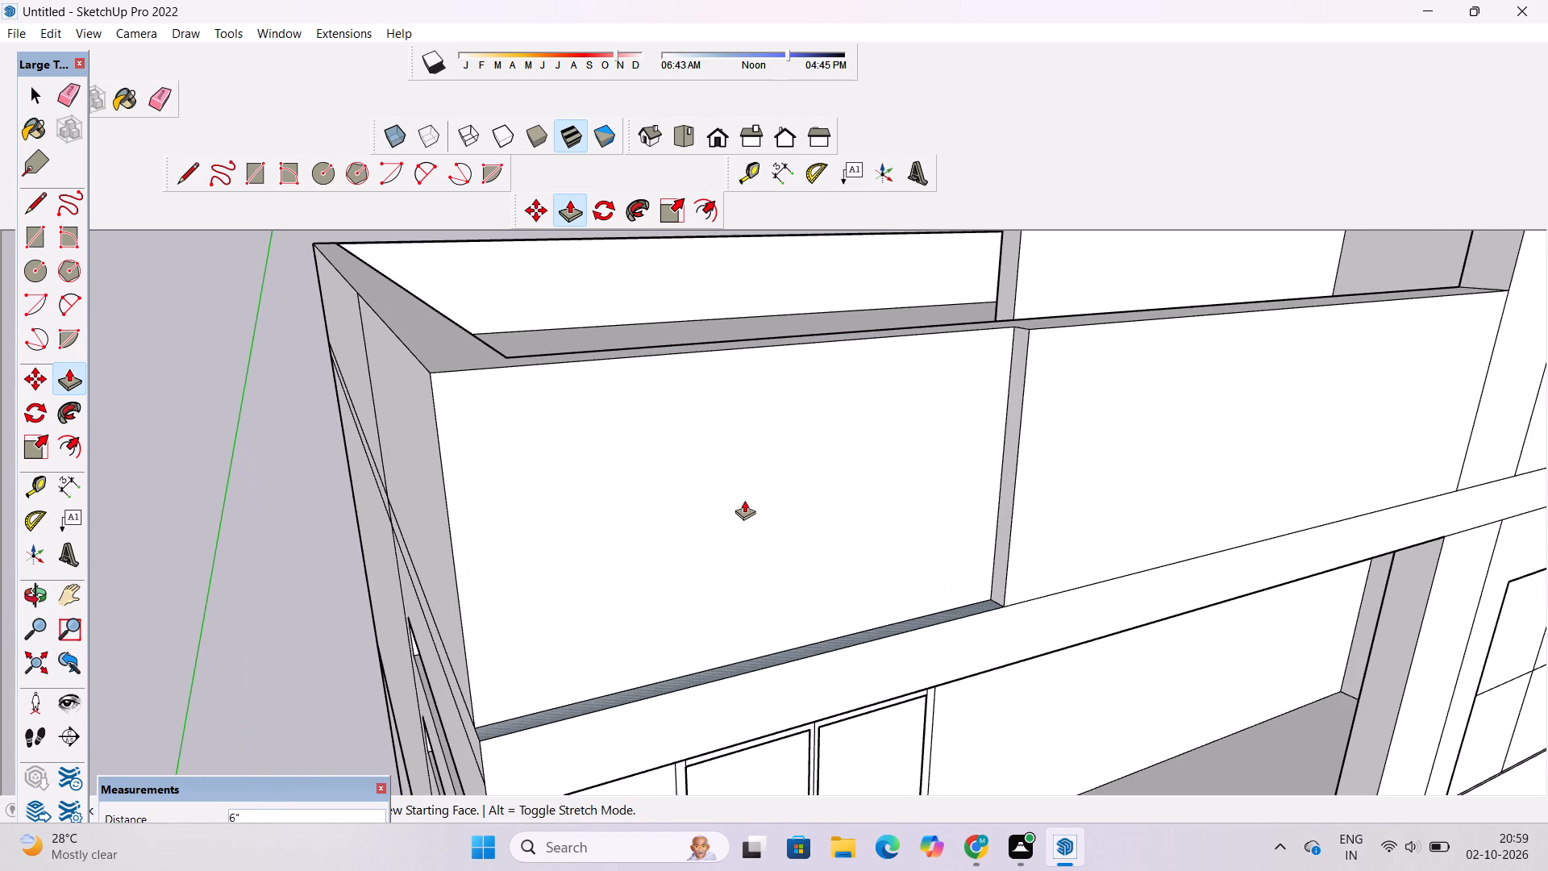
{"action": "type", "text": "6\""}
{"action": "key", "text": "Return"}
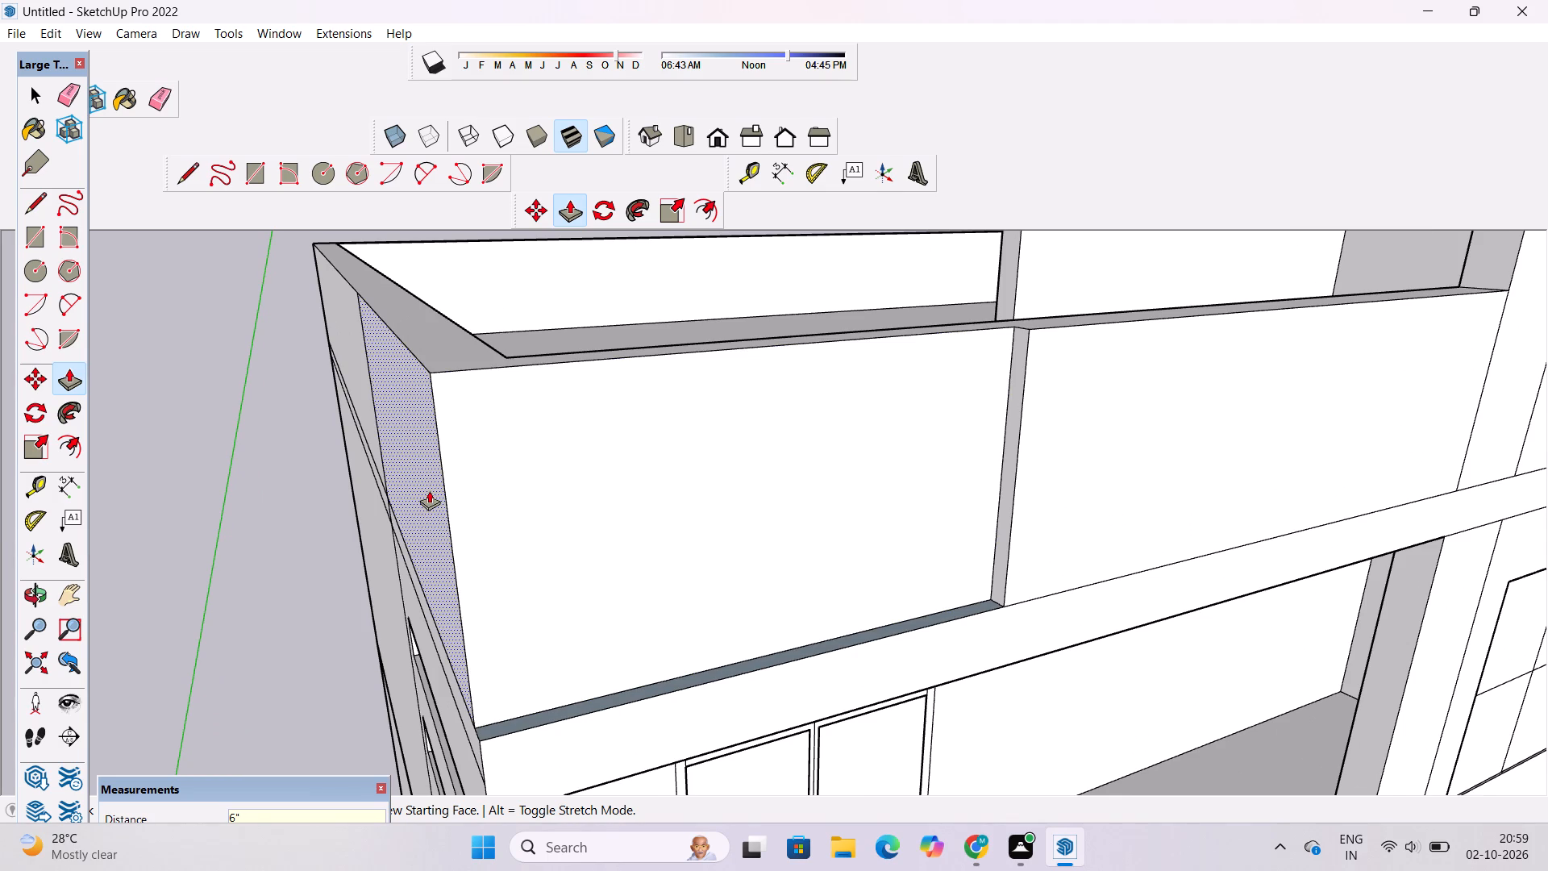
Recess the adjoining side parapet panel above the slotted wall by 6" with Push/Pull.
{"action": "left_click", "coordinate": [428, 491]}
{"action": "type", "text": "6\""}
{"action": "key", "text": "Return"}
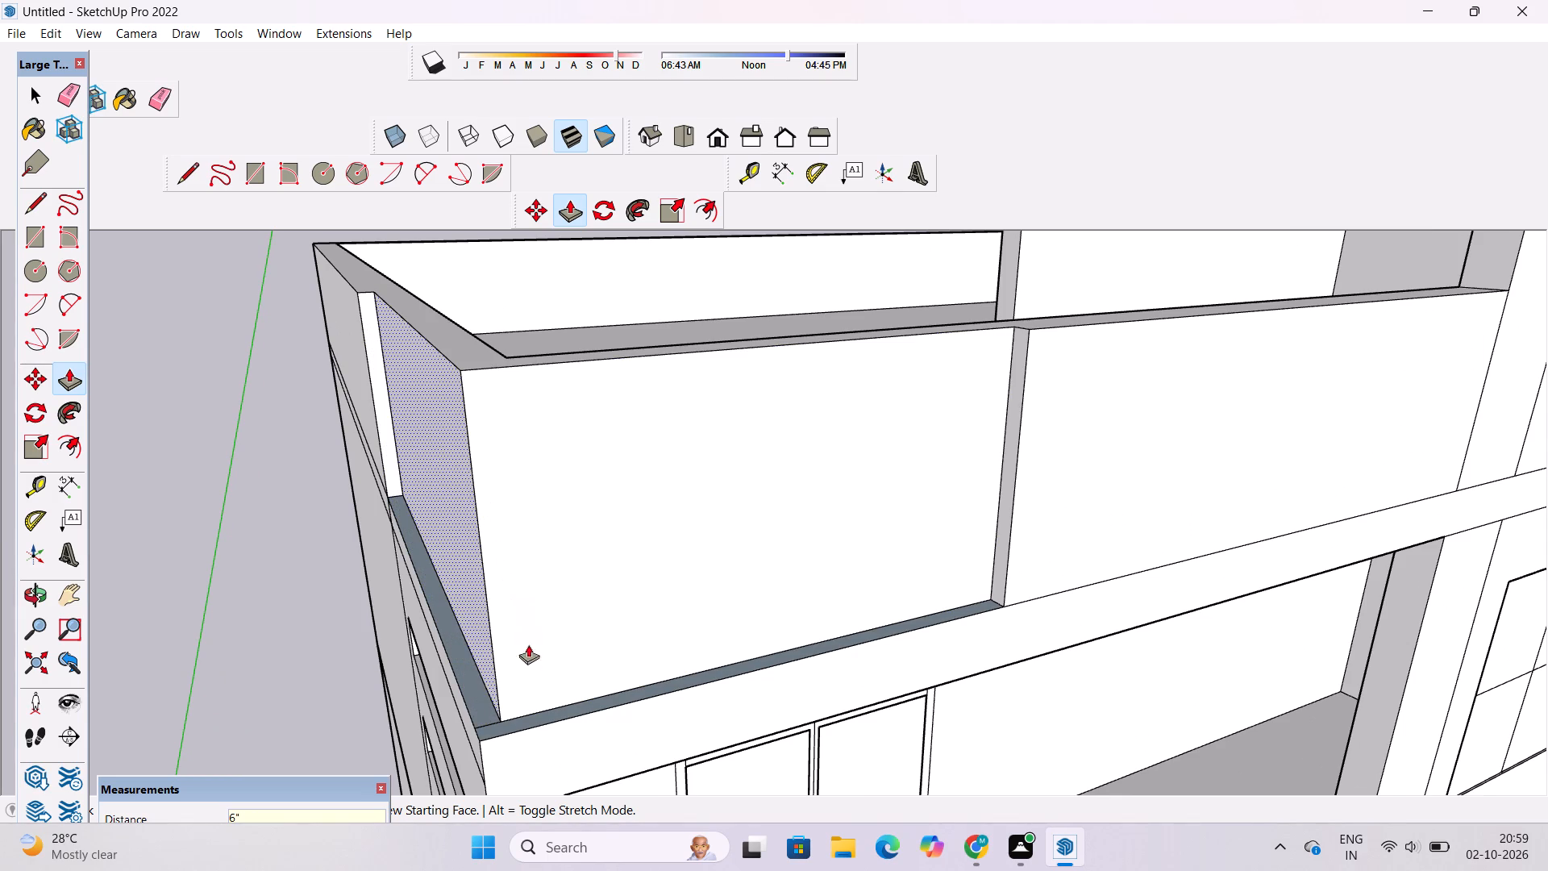
Erase the short edge dividing the two ledges at the recessed parapet corner so they form one L-shaped face.
{"action": "key", "text": "r"}
{"action": "scroll", "coordinate": [508, 731], "scroll_direction": "up", "scroll_amount": 3}
{"action": "key", "text": "e"}
{"action": "scroll", "coordinate": [496, 730], "scroll_direction": "up", "scroll_amount": 5}
{"action": "left_click", "coordinate": [472, 721]}
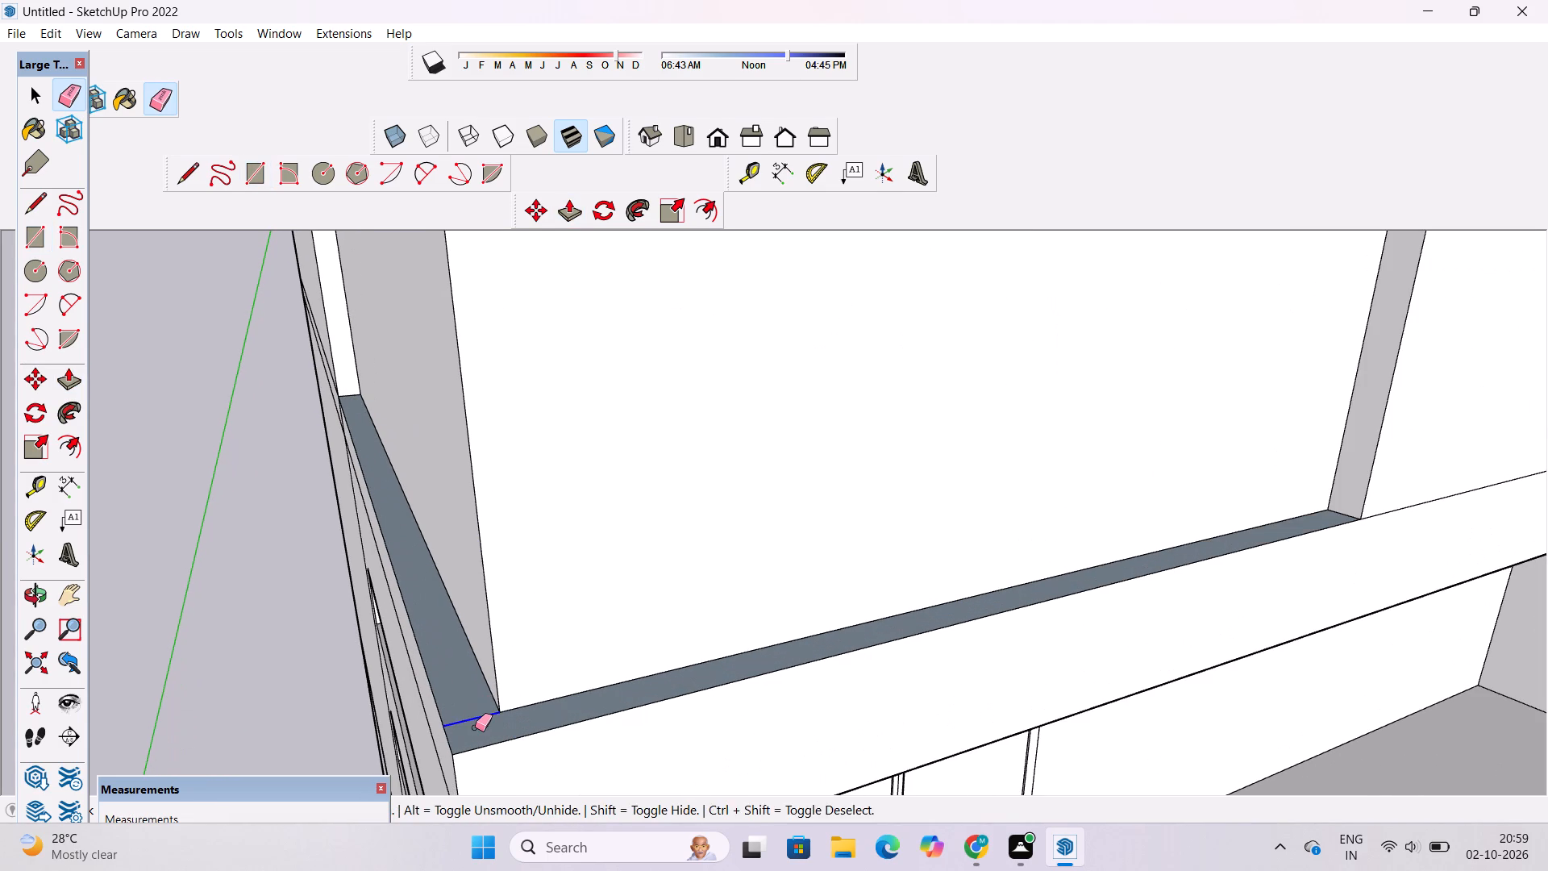
Raise the L-shaped ledge at the foot of the recessed parapet corner by 1" with Push/Pull.
{"action": "scroll", "coordinate": [470, 709], "scroll_direction": "down", "scroll_amount": 6}
{"action": "key", "text": "space"}
{"action": "scroll", "coordinate": [646, 686], "scroll_direction": "up", "scroll_amount": 3}
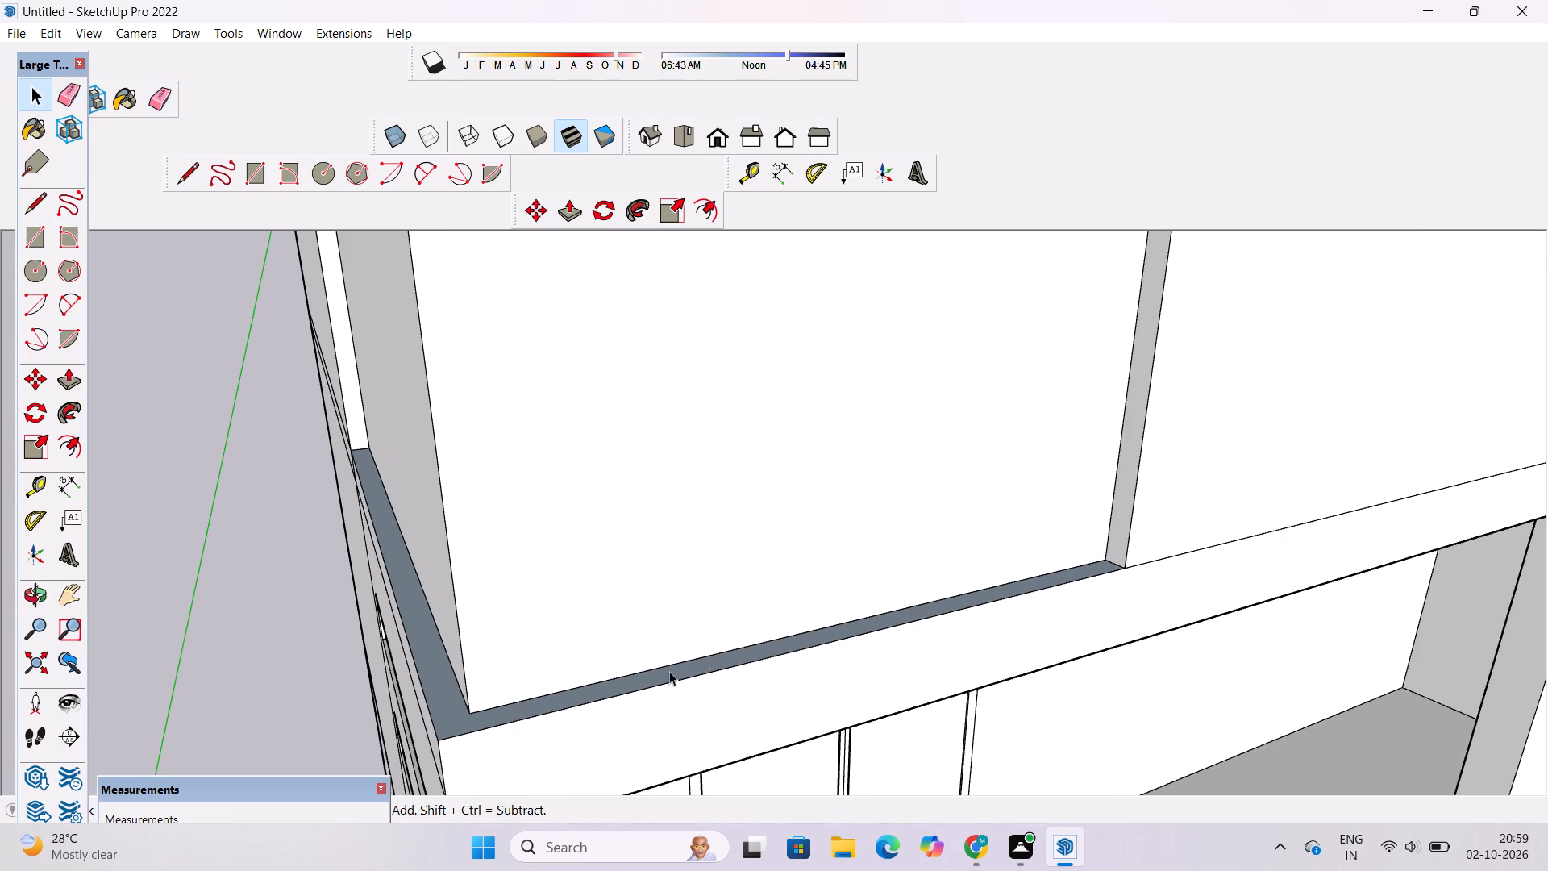
{"action": "left_click", "coordinate": [711, 661]}
{"action": "key", "text": "p"}
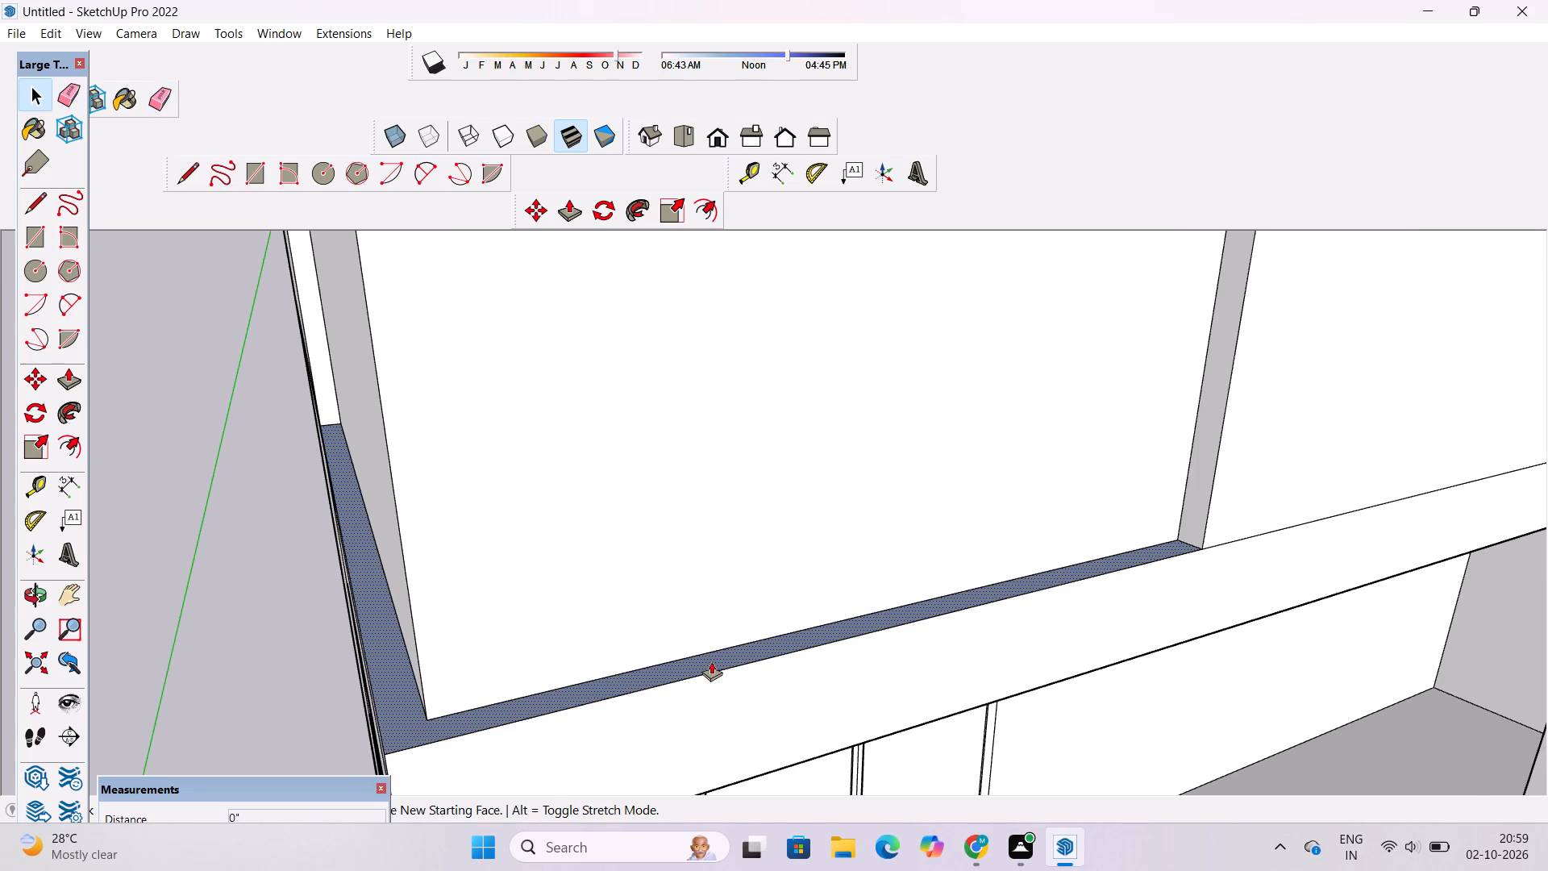
{"action": "left_click", "coordinate": [711, 661]}
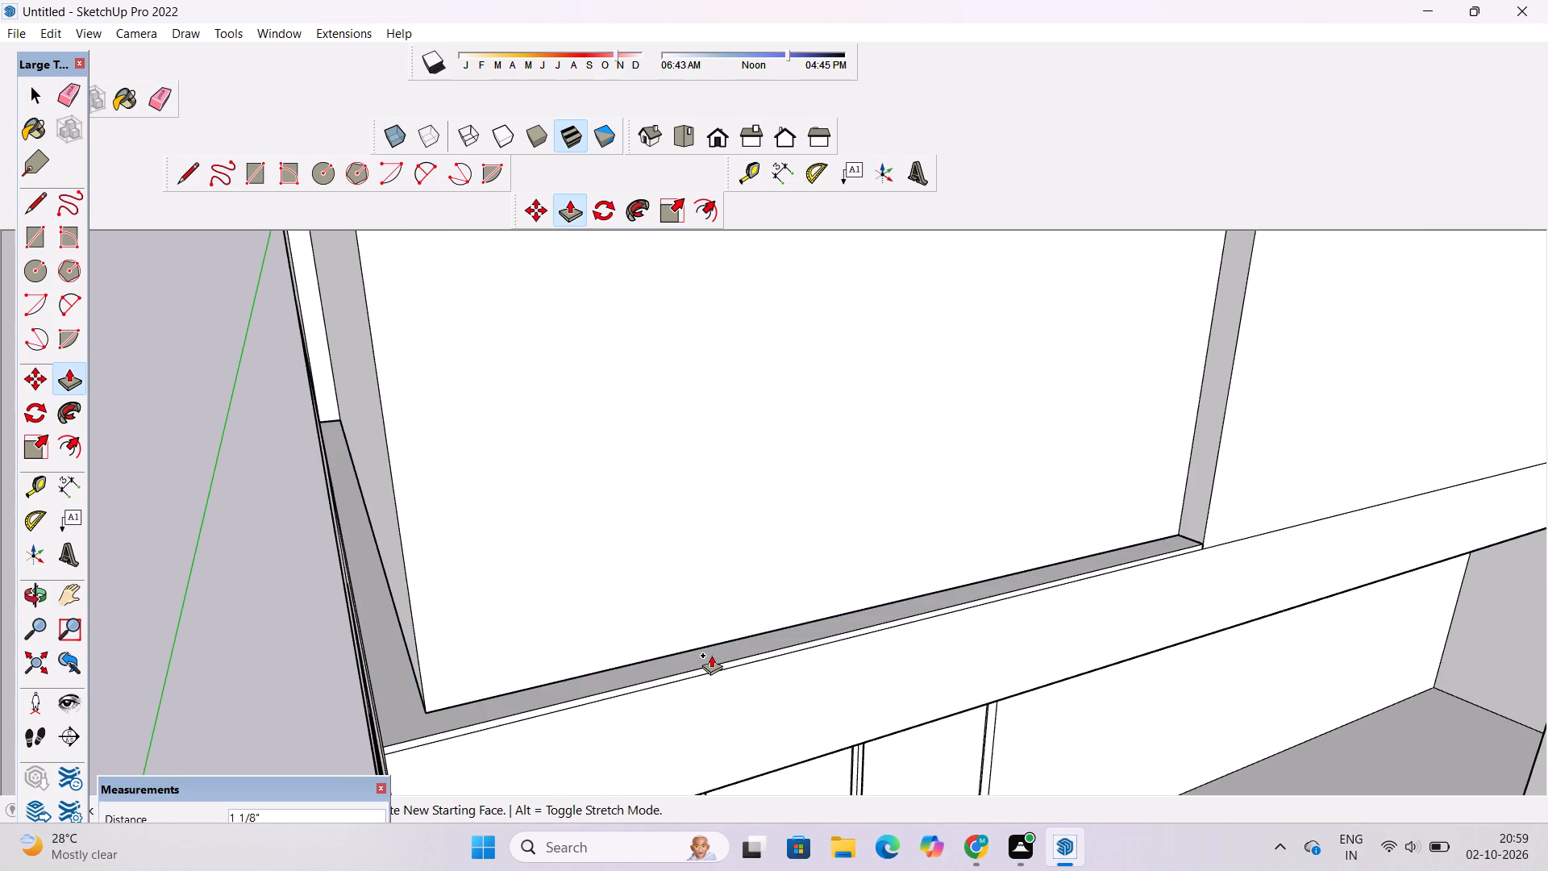
{"action": "type", "text": "1\""}
{"action": "key", "text": "Return"}
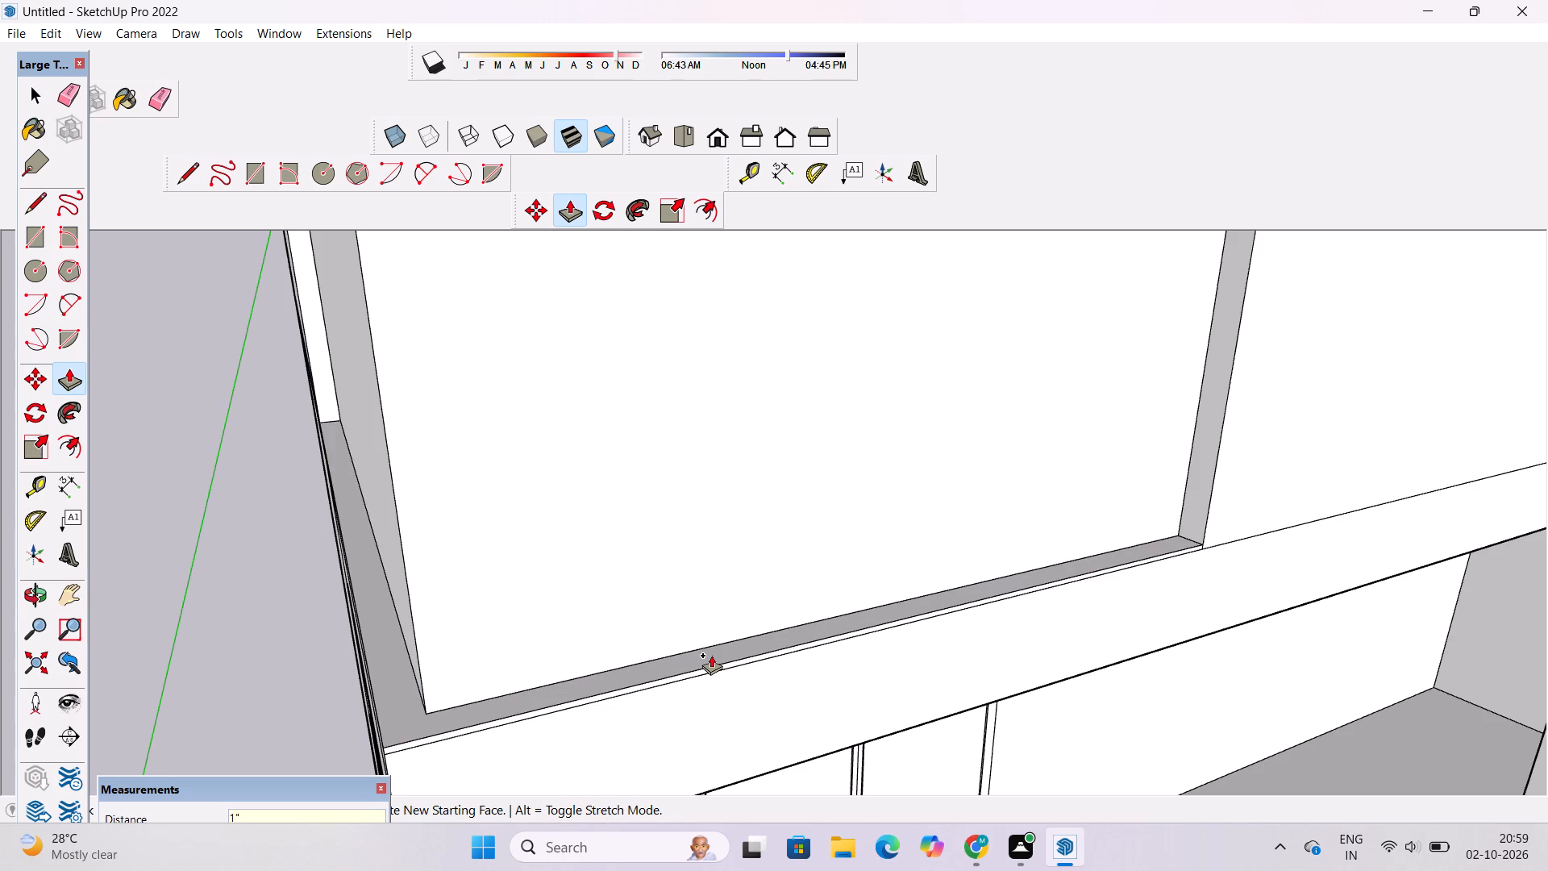
Examine the whole building from the front and sides, checking the recessed parapet corner, balcony, tower and porch.
{"action": "key", "text": "o"}
{"action": "scroll", "coordinate": [716, 652], "scroll_direction": "down", "scroll_amount": 9}
{"action": "left_click_drag", "start_coordinate": [759, 727], "coordinate": [596, 598]}
{"action": "scroll", "coordinate": [572, 583], "scroll_direction": "down", "scroll_amount": 5}
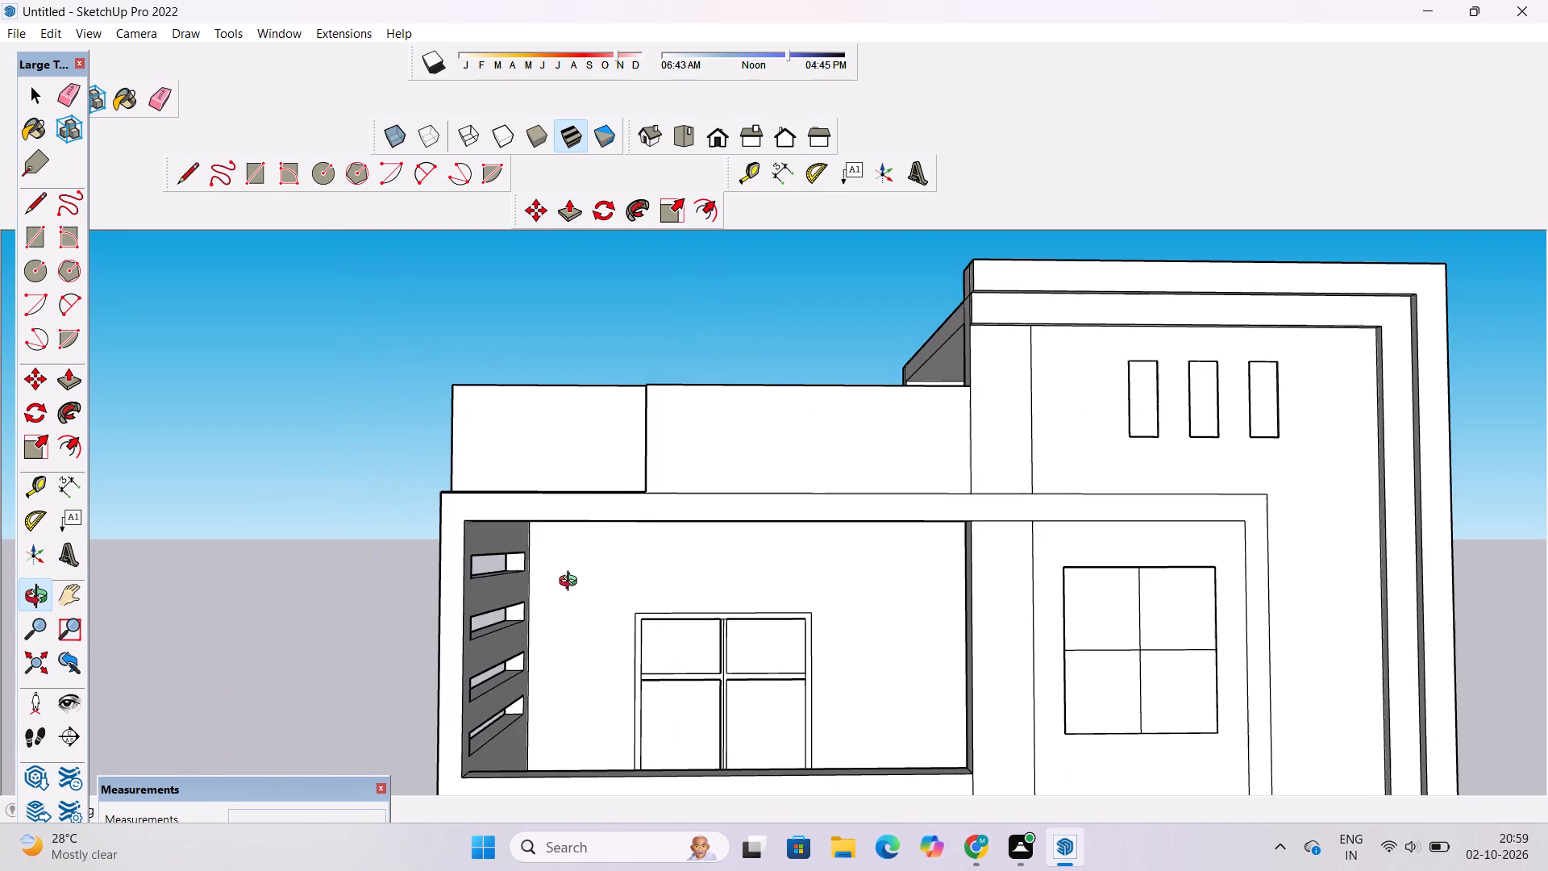
{"action": "left_click_drag", "start_coordinate": [634, 502], "coordinate": [673, 560]}
{"action": "left_click_drag", "start_coordinate": [672, 561], "coordinate": [692, 519], "text": "shift"}
{"action": "scroll", "coordinate": [692, 516], "scroll_direction": "down", "scroll_amount": 6}
{"action": "left_click_drag", "start_coordinate": [694, 559], "coordinate": [726, 610]}
{"action": "left_click_drag", "start_coordinate": [743, 621], "coordinate": [735, 575]}
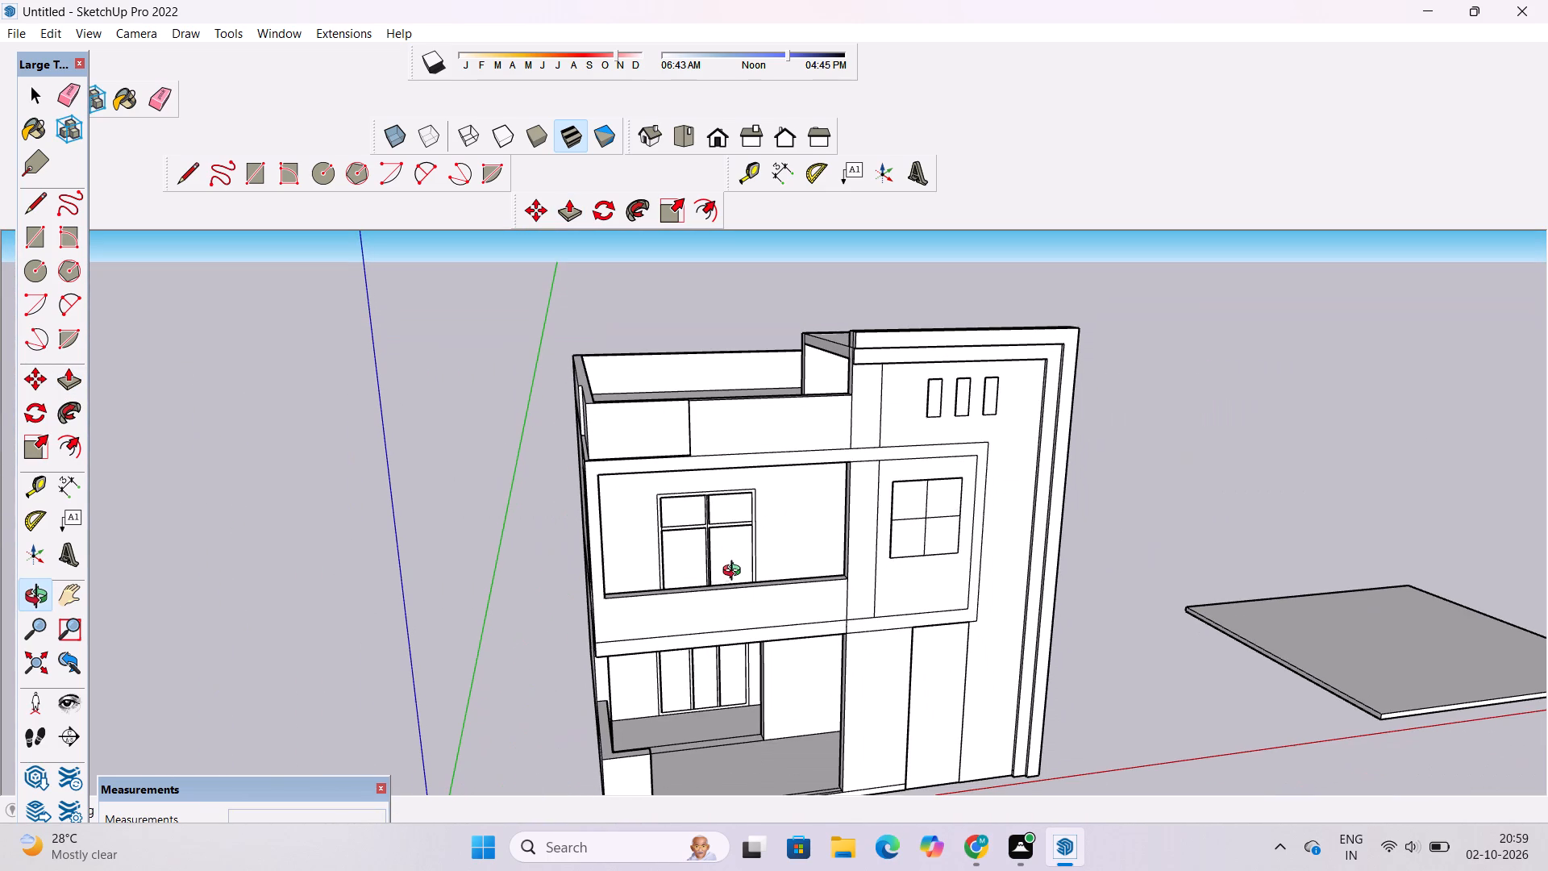
{"action": "left_click_drag", "start_coordinate": [757, 583], "coordinate": [668, 556]}
{"action": "scroll", "coordinate": [671, 565], "scroll_direction": "down", "scroll_amount": 3}
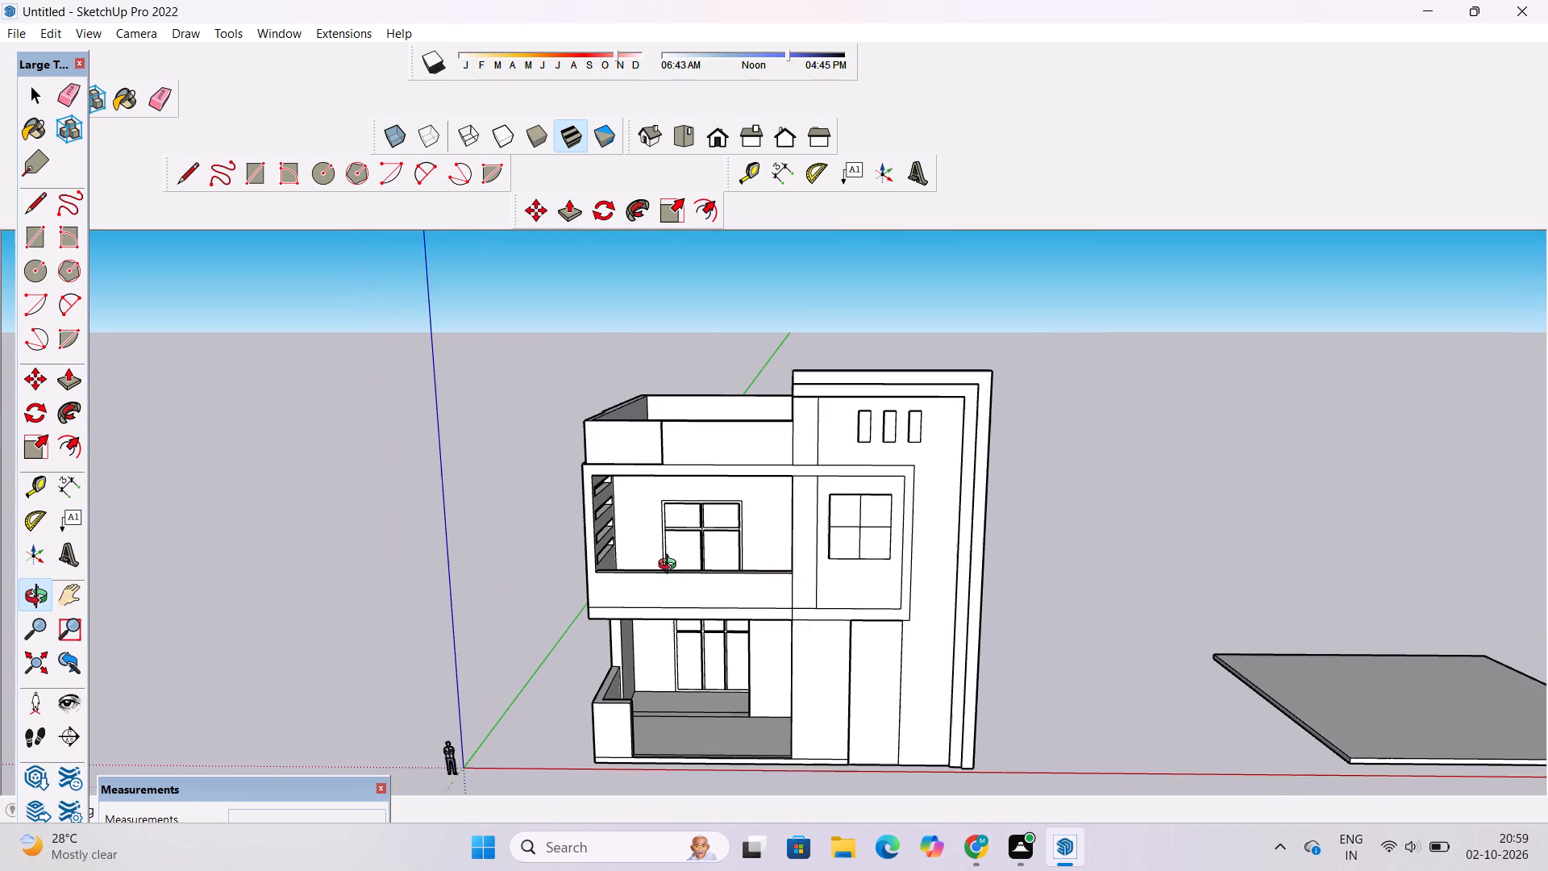
{"action": "left_click_drag", "start_coordinate": [723, 598], "coordinate": [677, 570], "text": "shift"}
{"action": "scroll", "coordinate": [677, 570], "scroll_direction": "down", "scroll_amount": 5}
{"action": "left_click_drag", "start_coordinate": [699, 640], "coordinate": [709, 553]}
{"action": "scroll", "coordinate": [693, 559], "scroll_direction": "up", "scroll_amount": 2}
{"action": "left_click_drag", "start_coordinate": [680, 580], "coordinate": [829, 578], "text": "shift"}
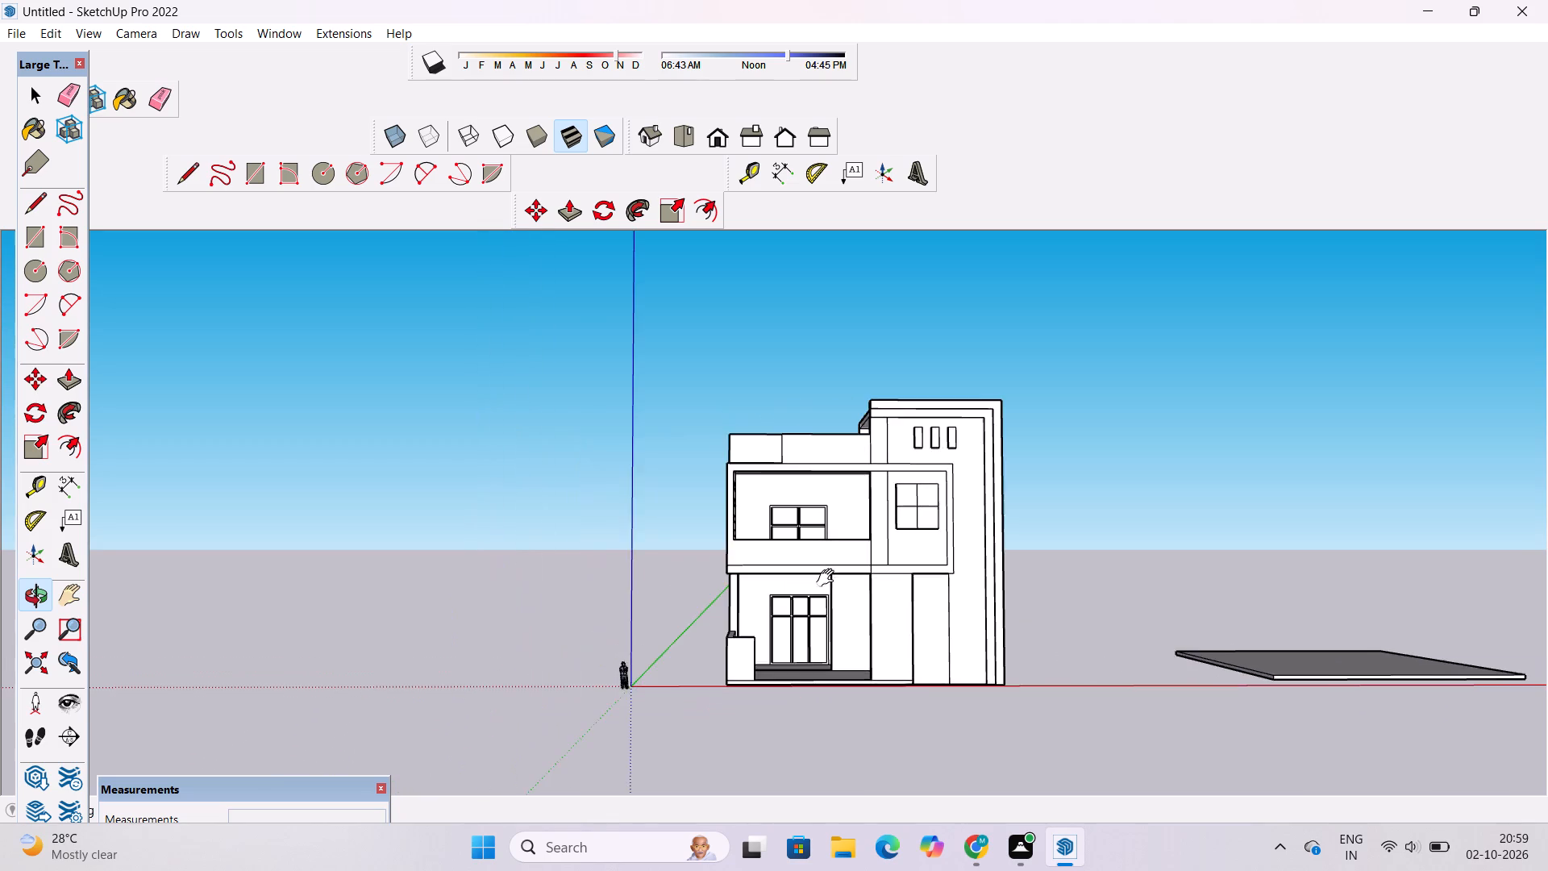
{"action": "left_click_drag", "start_coordinate": [829, 578], "coordinate": [830, 578], "text": "shift"}
{"action": "left_click_drag", "start_coordinate": [830, 578], "coordinate": [839, 632]}
{"action": "scroll", "coordinate": [831, 601], "scroll_direction": "down", "scroll_amount": 4}
{"action": "left_click_drag", "start_coordinate": [897, 534], "coordinate": [806, 552], "text": "shift"}
{"action": "left_click_drag", "start_coordinate": [809, 569], "coordinate": [786, 524]}
{"action": "scroll", "coordinate": [784, 528], "scroll_direction": "up", "scroll_amount": 4}
{"action": "left_click_drag", "start_coordinate": [882, 552], "coordinate": [805, 517], "text": "shift"}
{"action": "left_click_drag", "start_coordinate": [797, 522], "coordinate": [848, 591], "text": "shift"}
{"action": "scroll", "coordinate": [806, 553], "scroll_direction": "up", "scroll_amount": 13, "text": "shift"}
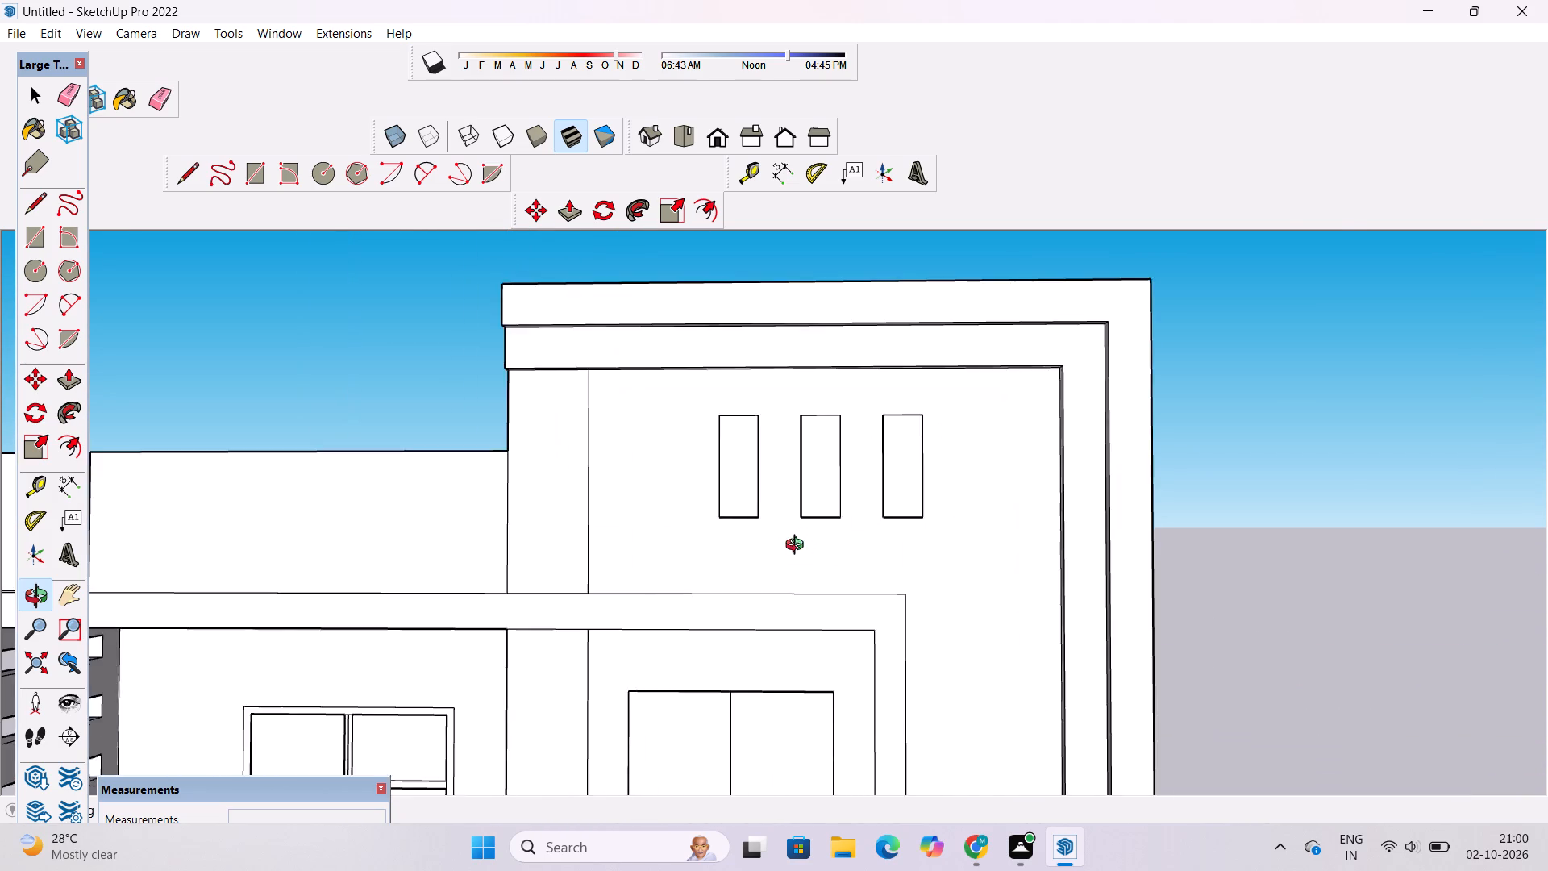
{"action": "scroll", "coordinate": [798, 547], "scroll_direction": "up", "scroll_amount": 6, "text": "shift"}
{"action": "left_click_drag", "start_coordinate": [777, 531], "coordinate": [943, 492]}
{"action": "scroll", "coordinate": [750, 512], "scroll_direction": "down", "scroll_amount": 10}
{"action": "left_click_drag", "start_coordinate": [876, 609], "coordinate": [747, 427], "text": "shift"}
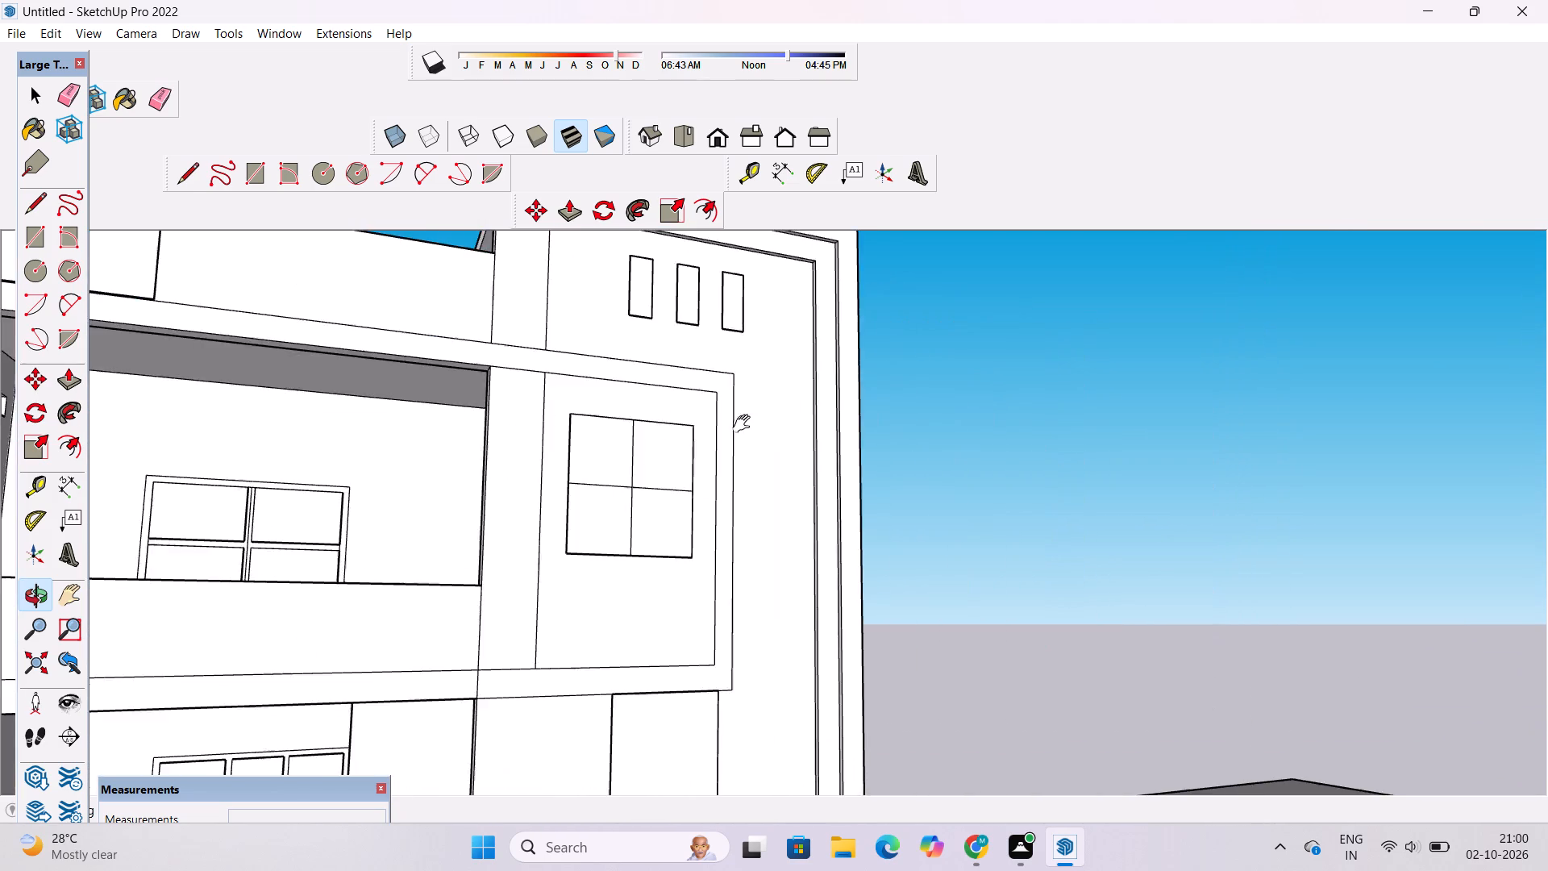
{"action": "scroll", "coordinate": [733, 420], "scroll_direction": "down", "scroll_amount": 6, "text": "shift"}
{"action": "left_click_drag", "start_coordinate": [721, 465], "coordinate": [608, 570]}
{"action": "left_click_drag", "start_coordinate": [598, 565], "coordinate": [745, 552], "text": "shift"}
{"action": "scroll", "coordinate": [747, 544], "scroll_direction": "down", "scroll_amount": 2}
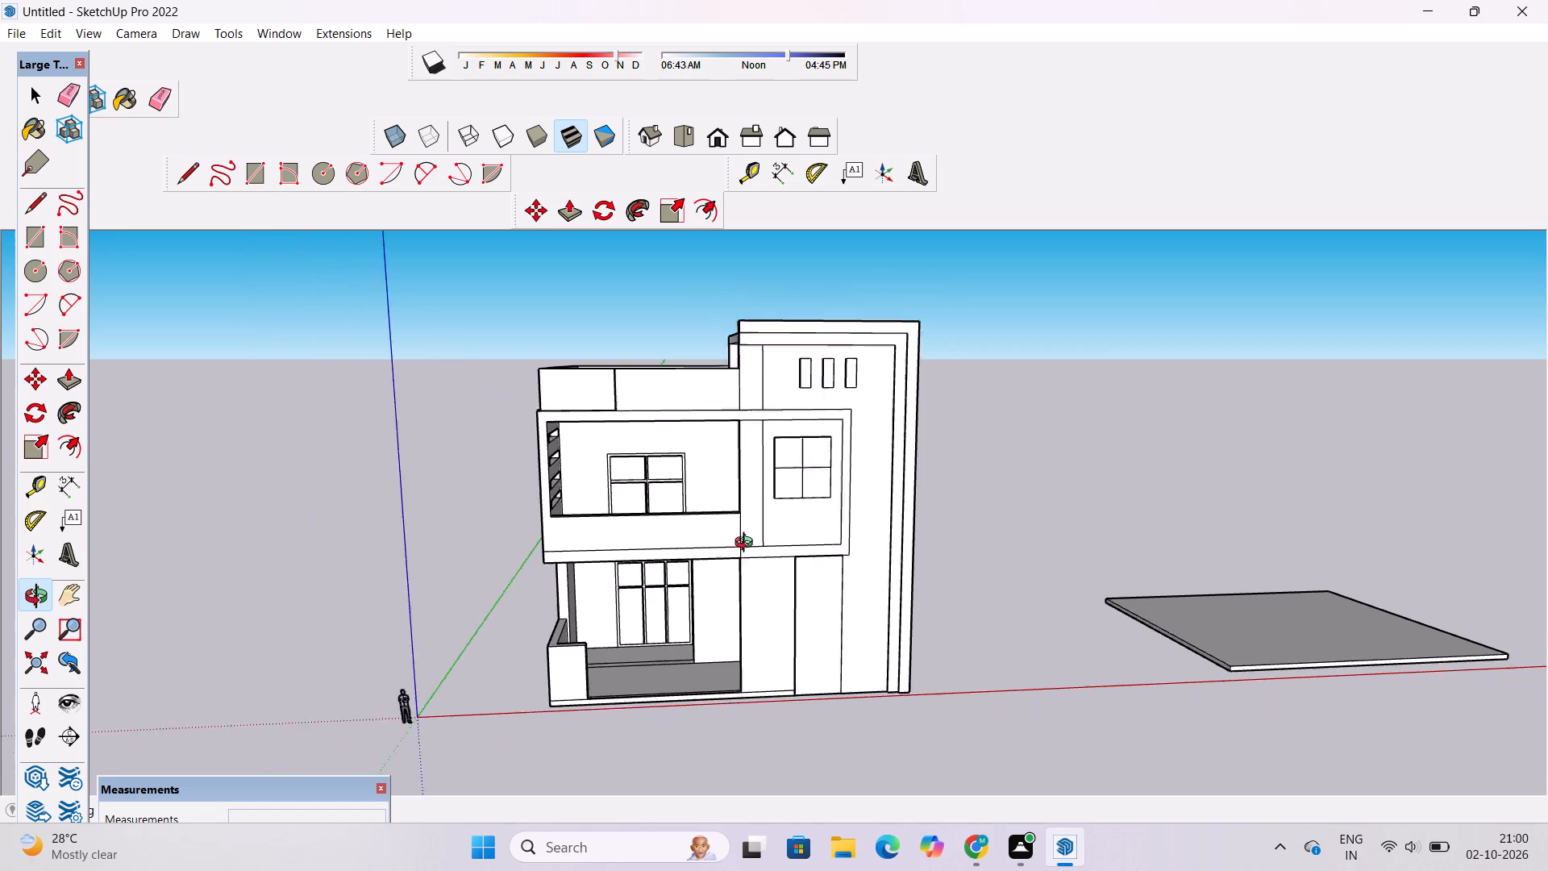
{"action": "scroll", "coordinate": [747, 544], "scroll_direction": "down", "scroll_amount": 1}
{"action": "left_click_drag", "start_coordinate": [746, 514], "coordinate": [763, 577], "text": "shift"}
{"action": "scroll", "coordinate": [676, 611], "scroll_direction": "up", "scroll_amount": 5, "text": "shift"}
{"action": "scroll", "coordinate": [591, 583], "scroll_direction": "up", "scroll_amount": 2, "text": "shift"}
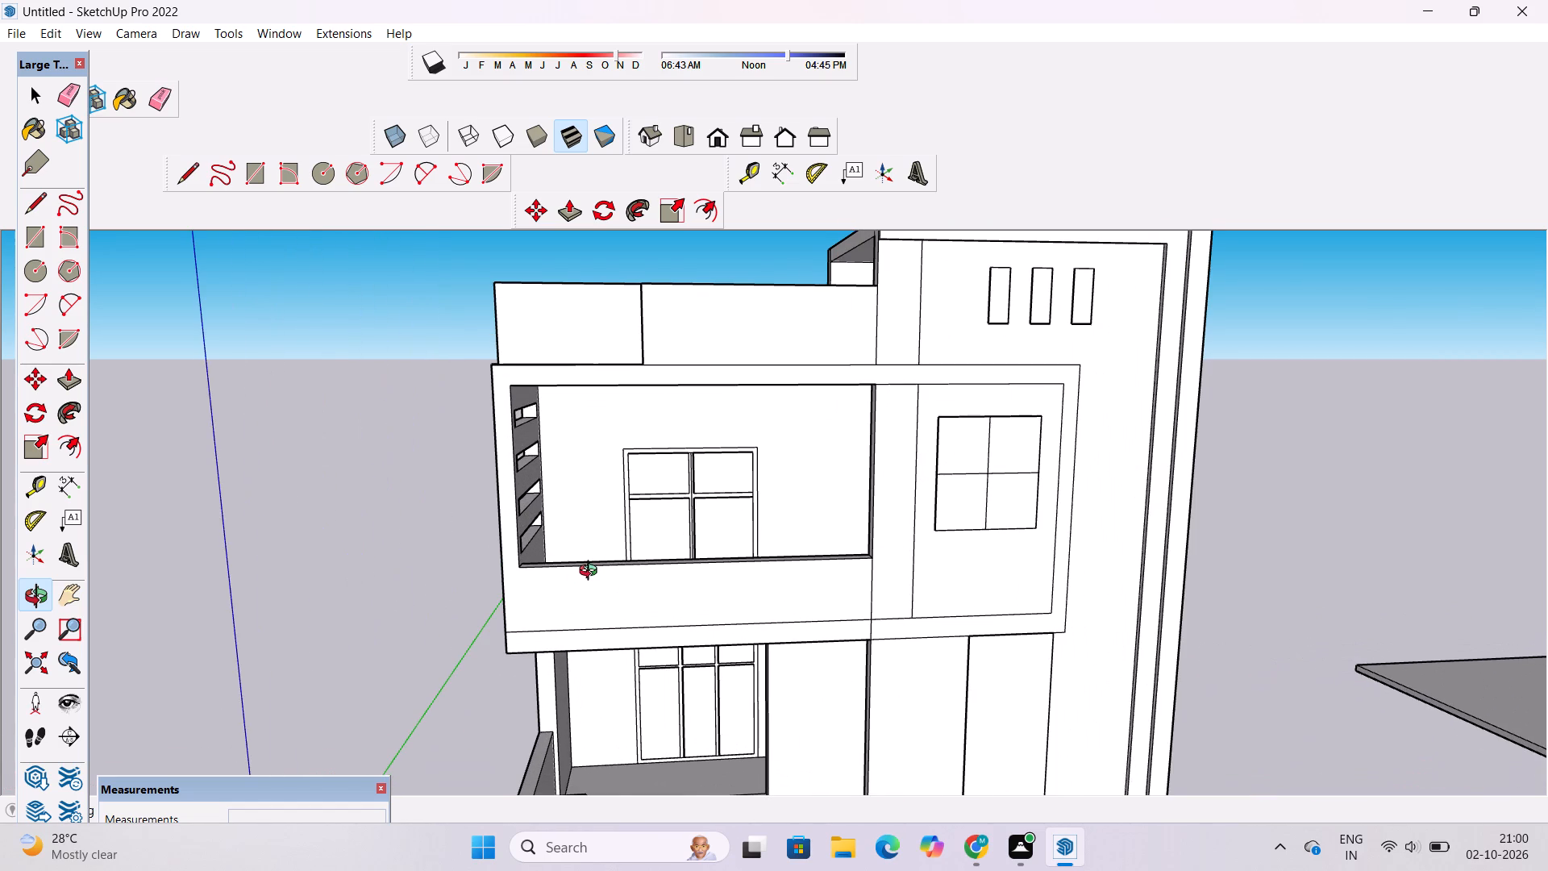
{"action": "scroll", "coordinate": [592, 573], "scroll_direction": "down", "scroll_amount": 4}
{"action": "left_click_drag", "start_coordinate": [715, 631], "coordinate": [698, 520], "text": "shift"}
{"action": "left_click_drag", "start_coordinate": [742, 694], "coordinate": [747, 736]}
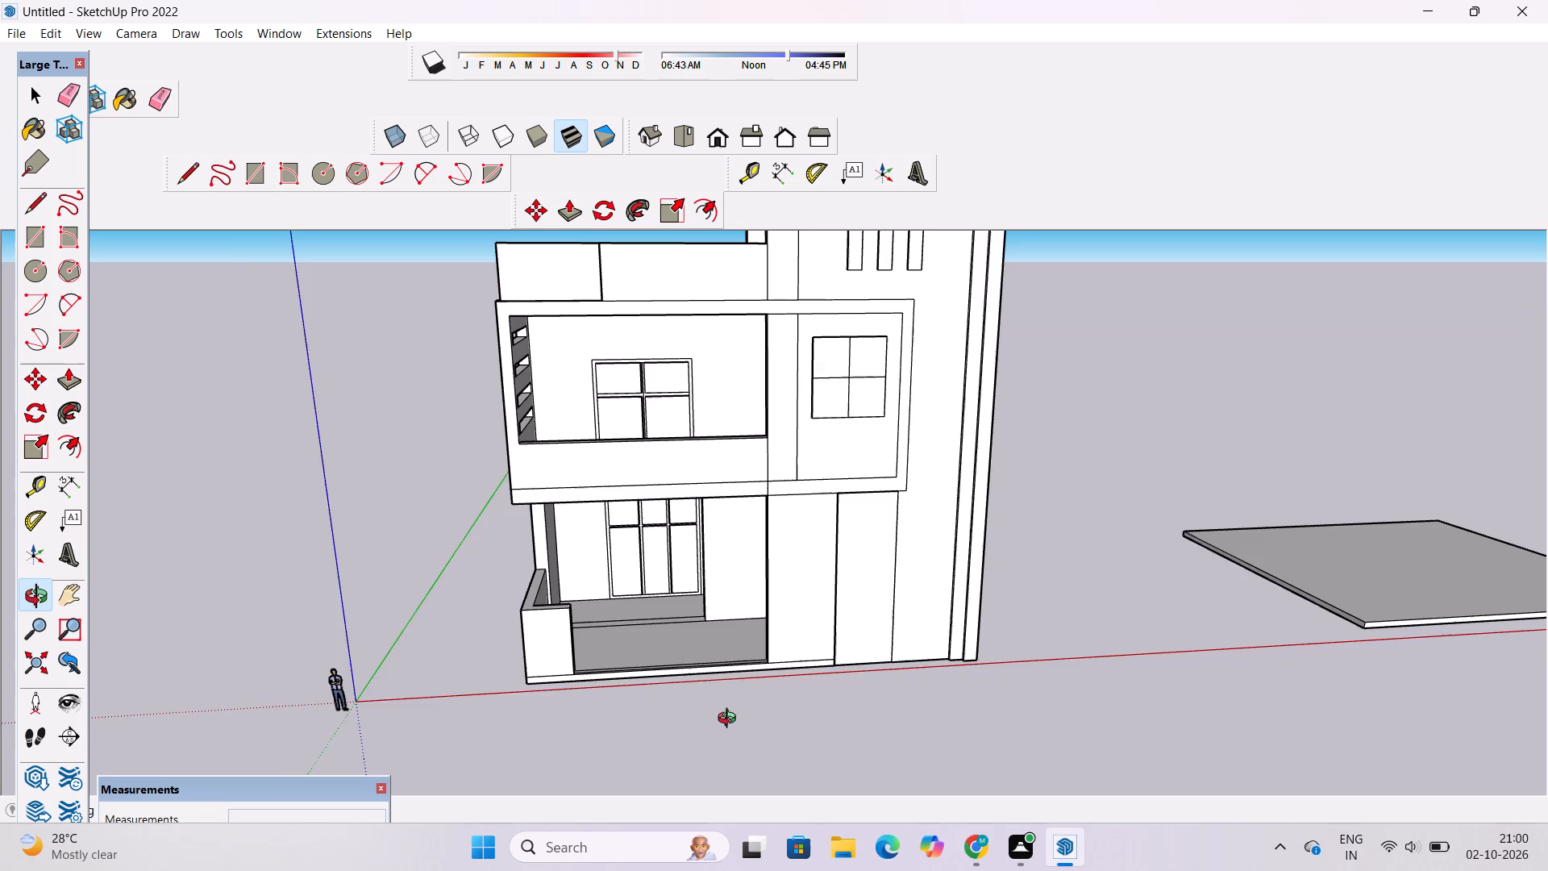
{"action": "scroll", "coordinate": [690, 664], "scroll_direction": "up", "scroll_amount": 1}
{"action": "left_click_drag", "start_coordinate": [690, 656], "coordinate": [667, 688], "text": "shift"}
{"action": "left_click_drag", "start_coordinate": [685, 669], "coordinate": [672, 620]}
{"action": "left_click_drag", "start_coordinate": [669, 615], "coordinate": [635, 673]}
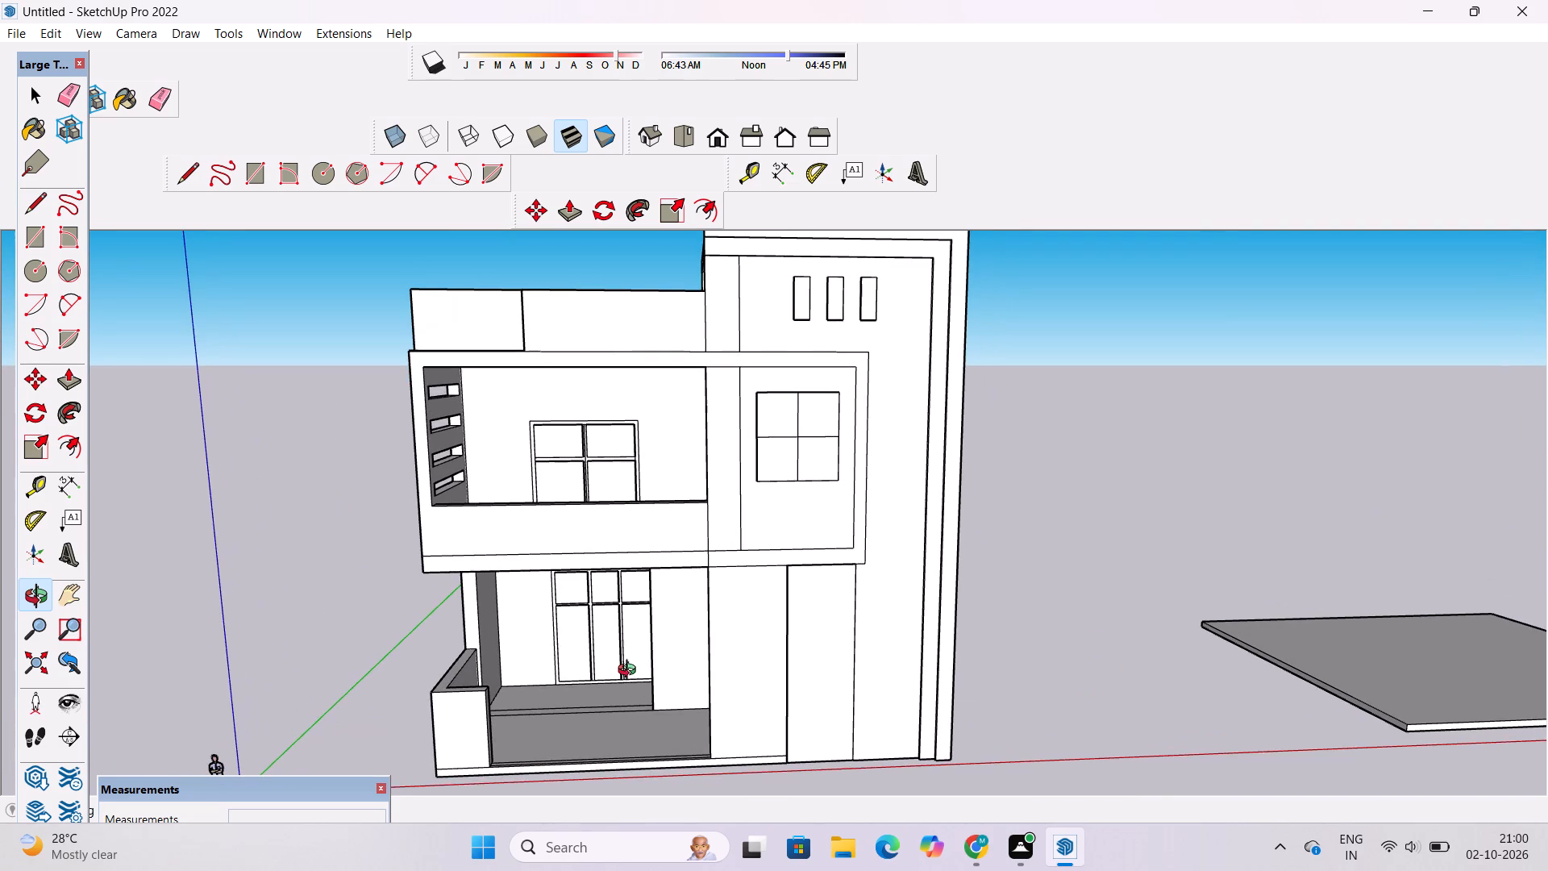
Paint the tower's main front face around the three narrow slots with the Colors-Named material 0068_LightGreen.
{"action": "key", "text": "b"}
{"action": "scroll", "coordinate": [584, 651], "scroll_direction": "down", "scroll_amount": 2}
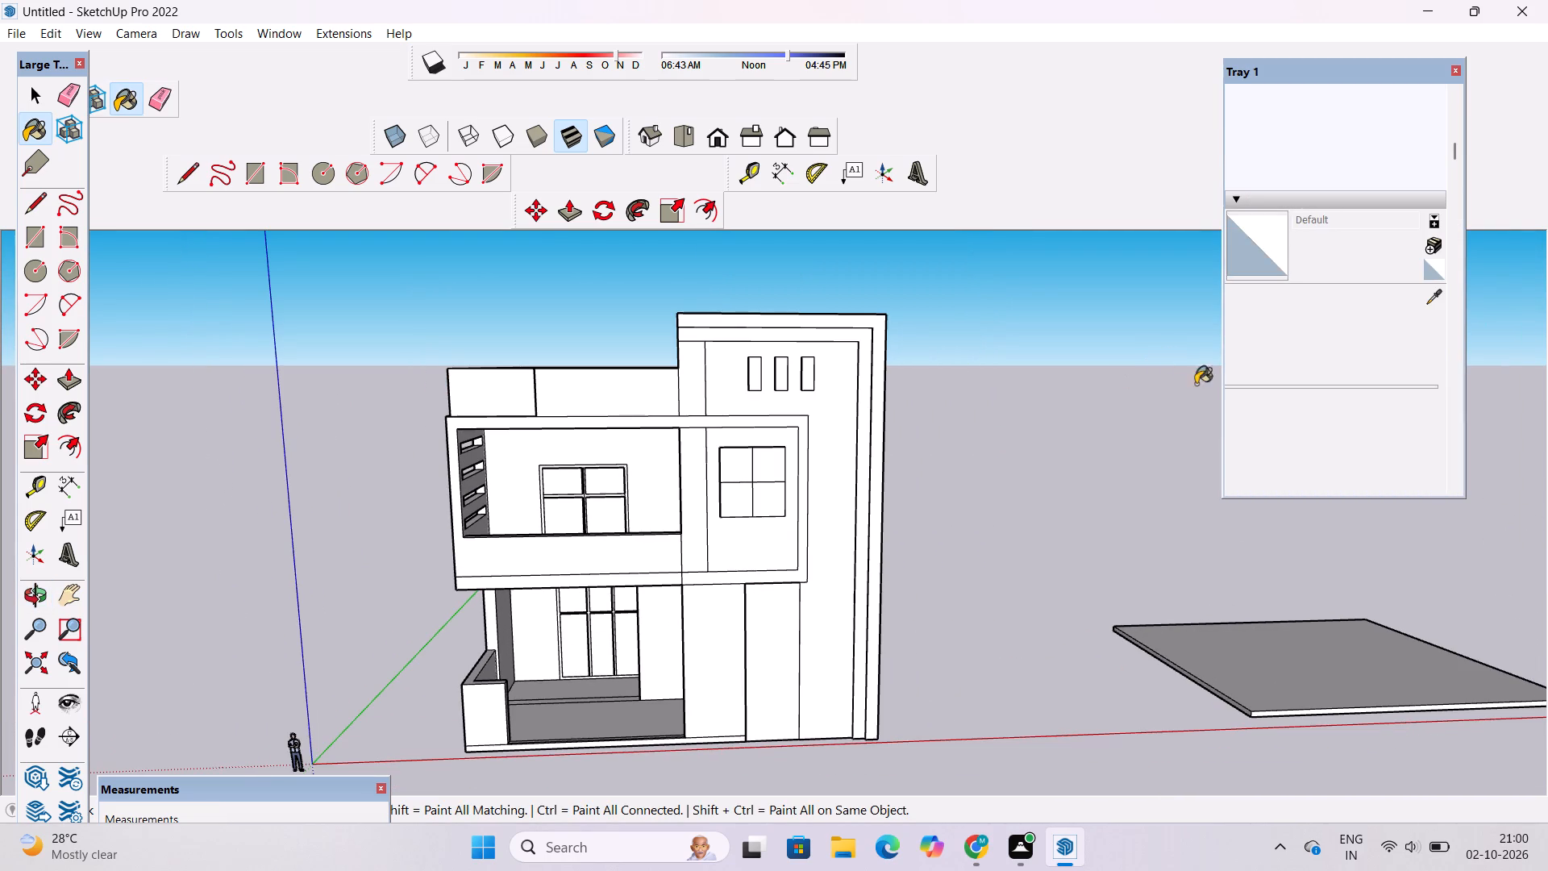
{"action": "scroll", "coordinate": [1267, 388], "scroll_direction": "down", "scroll_amount": 1}
{"action": "scroll", "coordinate": [1317, 294], "scroll_direction": "down", "scroll_amount": 1}
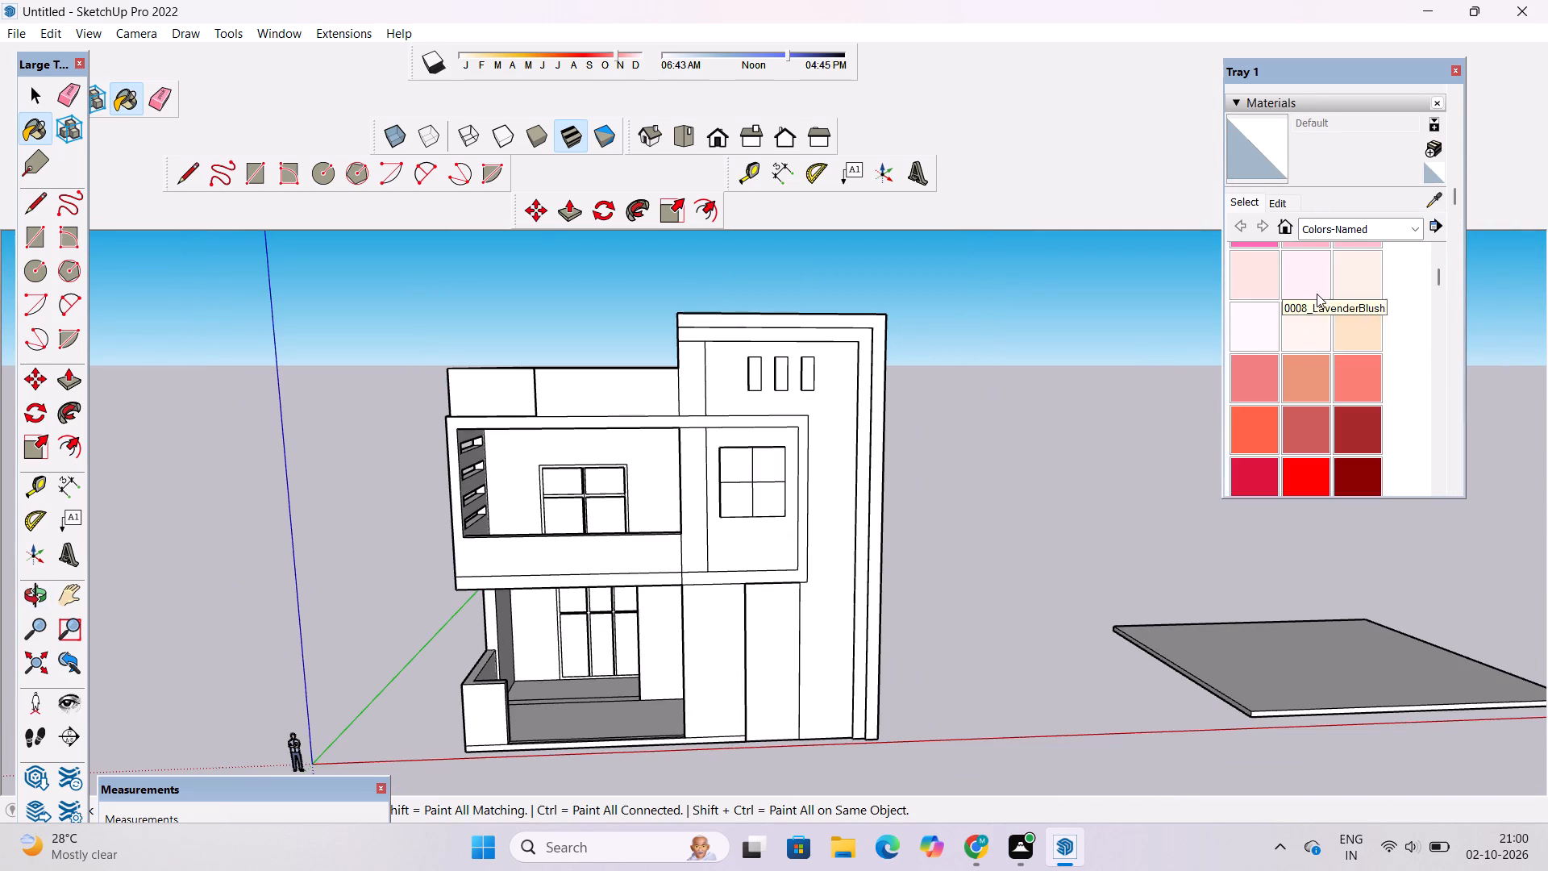
{"action": "scroll", "coordinate": [1315, 335], "scroll_direction": "down", "scroll_amount": 10}
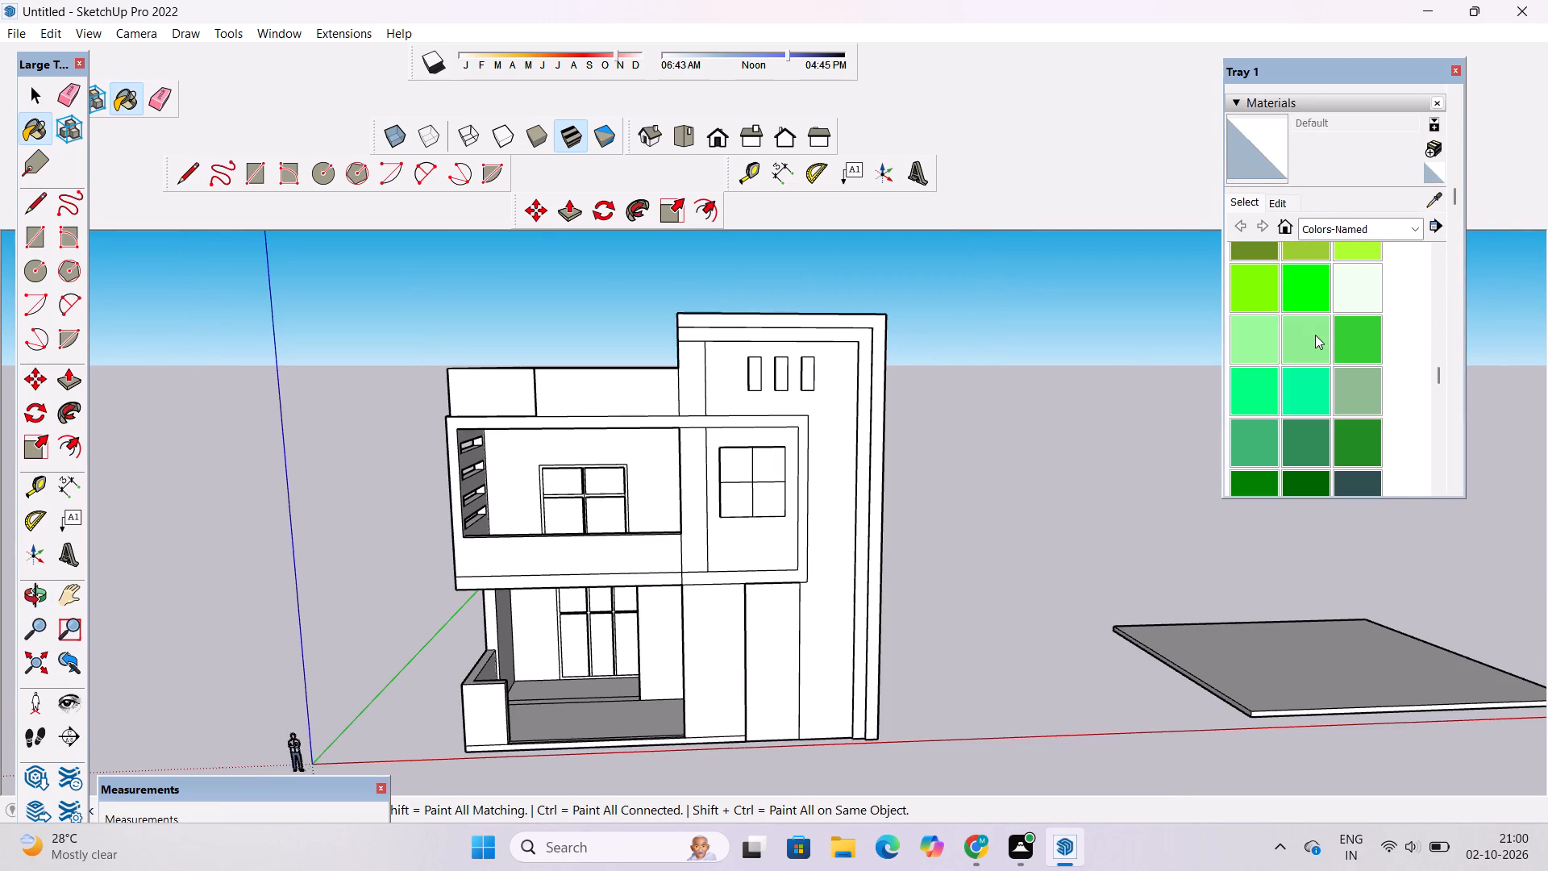
{"action": "scroll", "coordinate": [1315, 335], "scroll_direction": "down", "scroll_amount": 1}
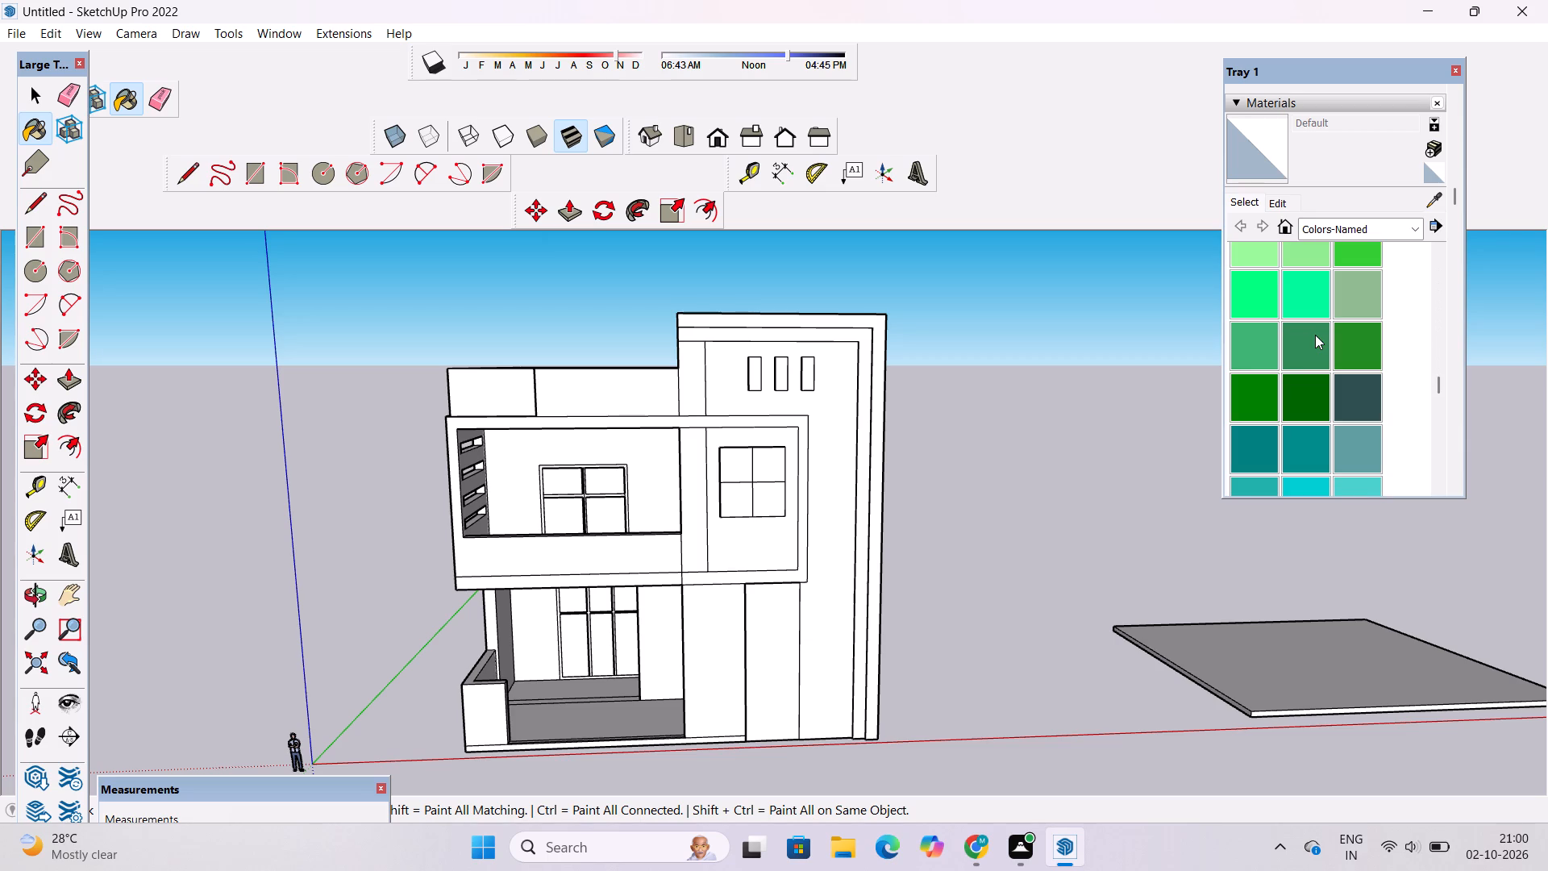
{"action": "scroll", "coordinate": [1315, 335], "scroll_direction": "up", "scroll_amount": 1}
{"action": "left_click", "coordinate": [1315, 337]}
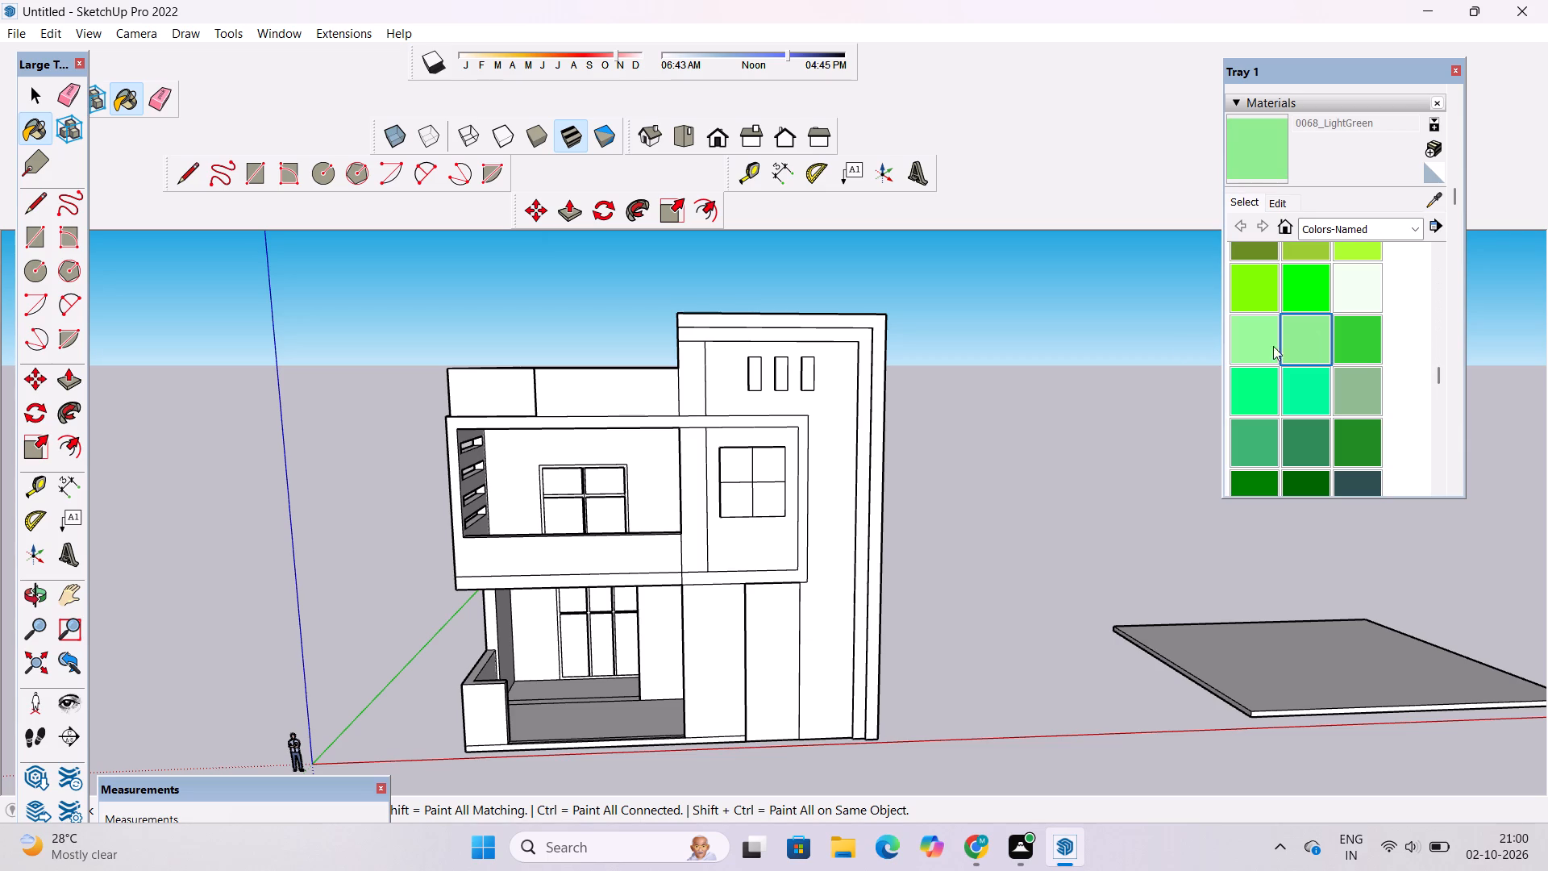
{"action": "left_click", "coordinate": [837, 390]}
Edit the 0068_LightGreen material to a darker medium green by lowering its brightness.
{"action": "left_click", "coordinate": [1273, 201]}
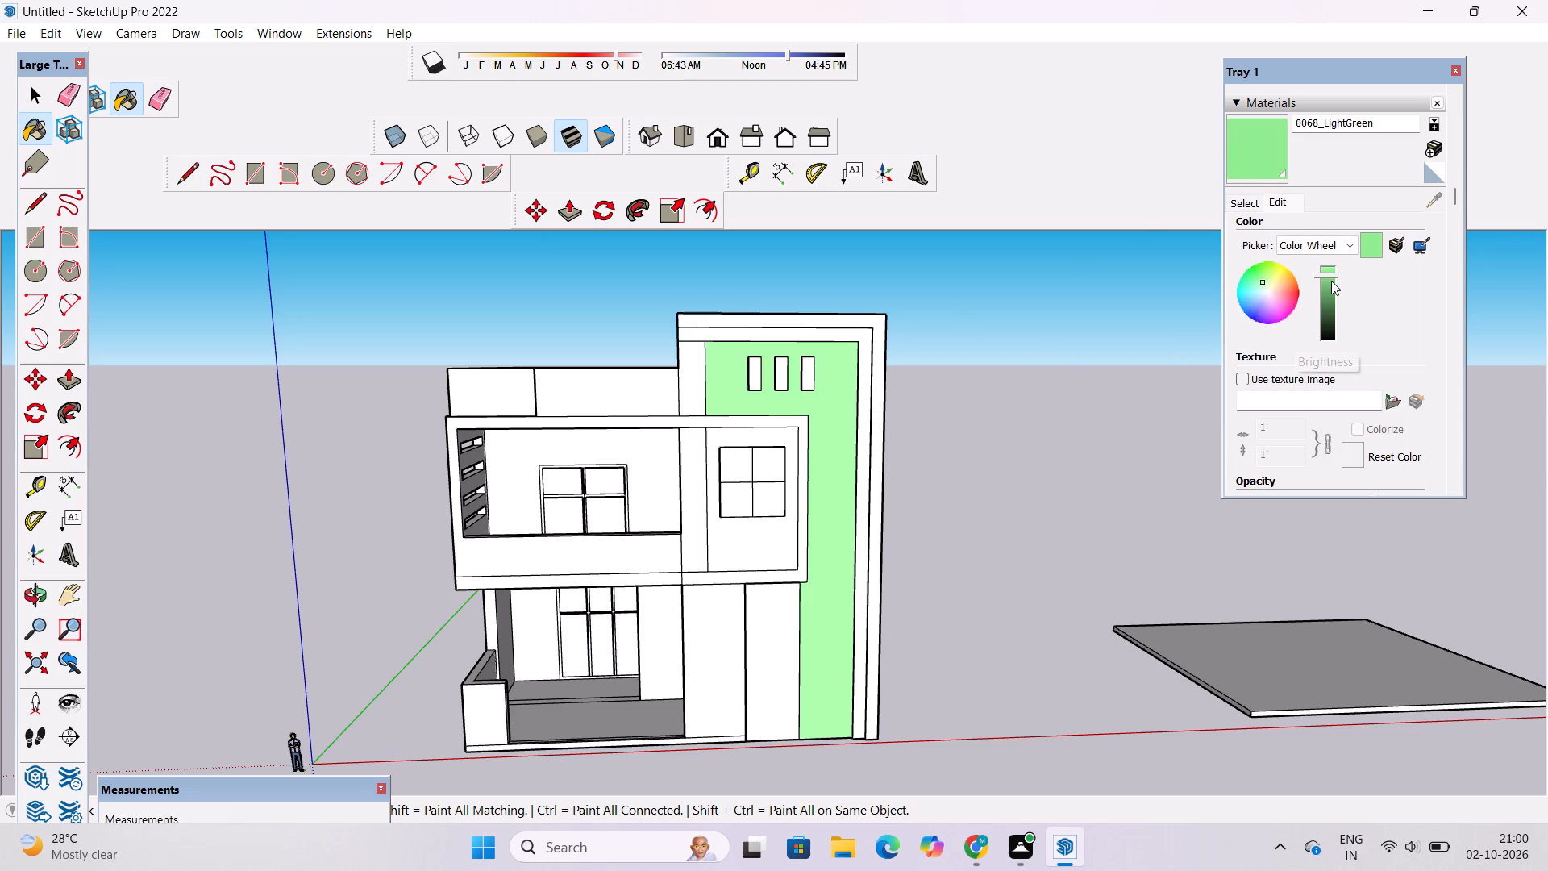
{"action": "left_click", "coordinate": [1325, 285]}
{"action": "left_click", "coordinate": [1325, 286]}
{"action": "left_click", "coordinate": [1328, 296]}
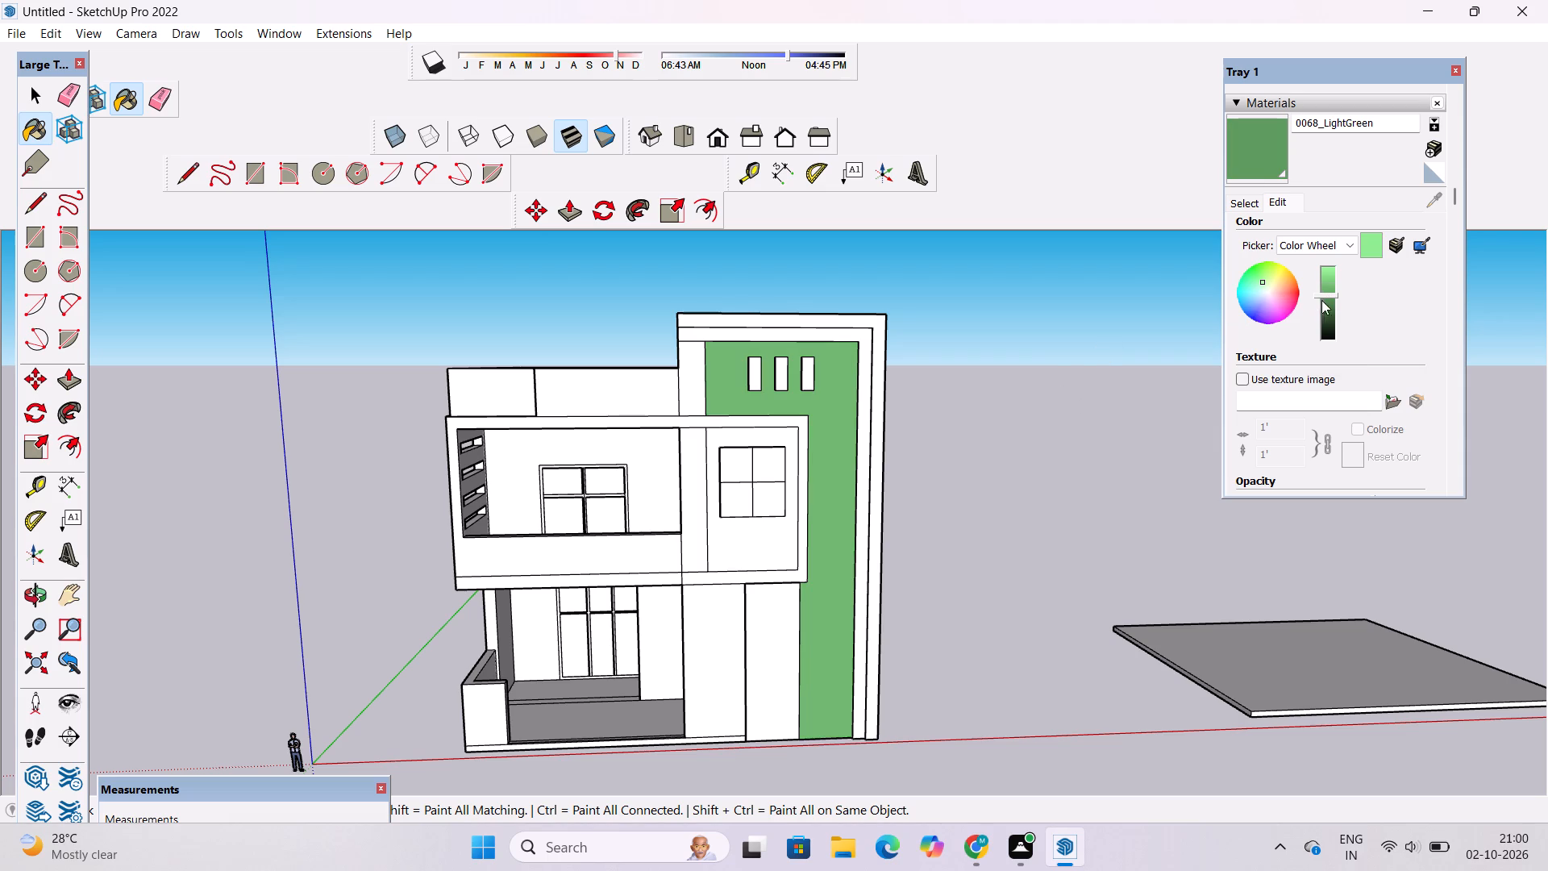
{"action": "left_click", "coordinate": [1325, 302]}
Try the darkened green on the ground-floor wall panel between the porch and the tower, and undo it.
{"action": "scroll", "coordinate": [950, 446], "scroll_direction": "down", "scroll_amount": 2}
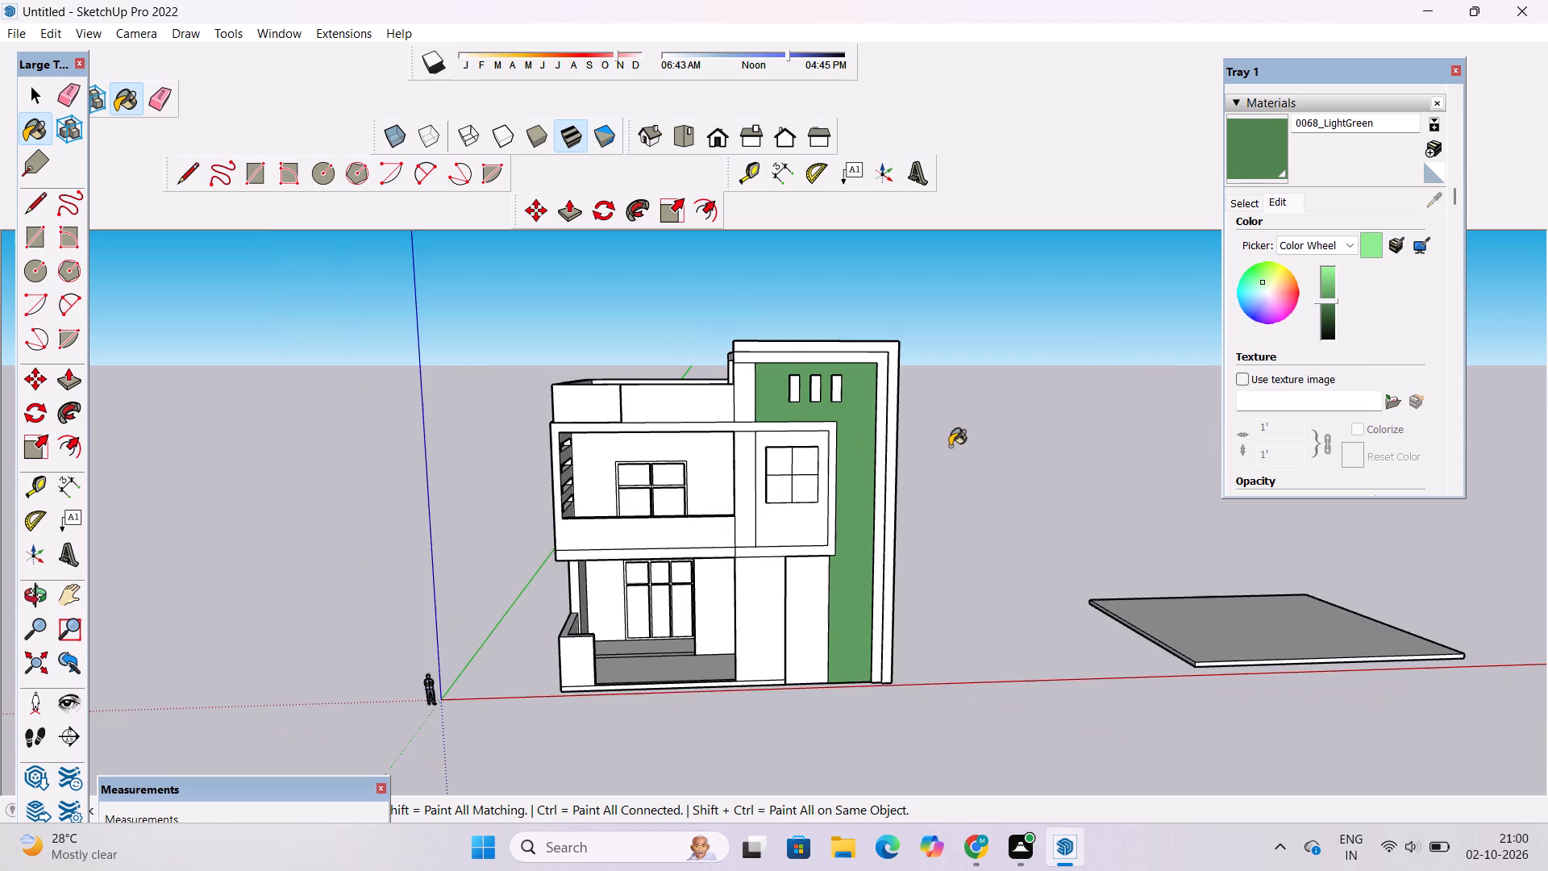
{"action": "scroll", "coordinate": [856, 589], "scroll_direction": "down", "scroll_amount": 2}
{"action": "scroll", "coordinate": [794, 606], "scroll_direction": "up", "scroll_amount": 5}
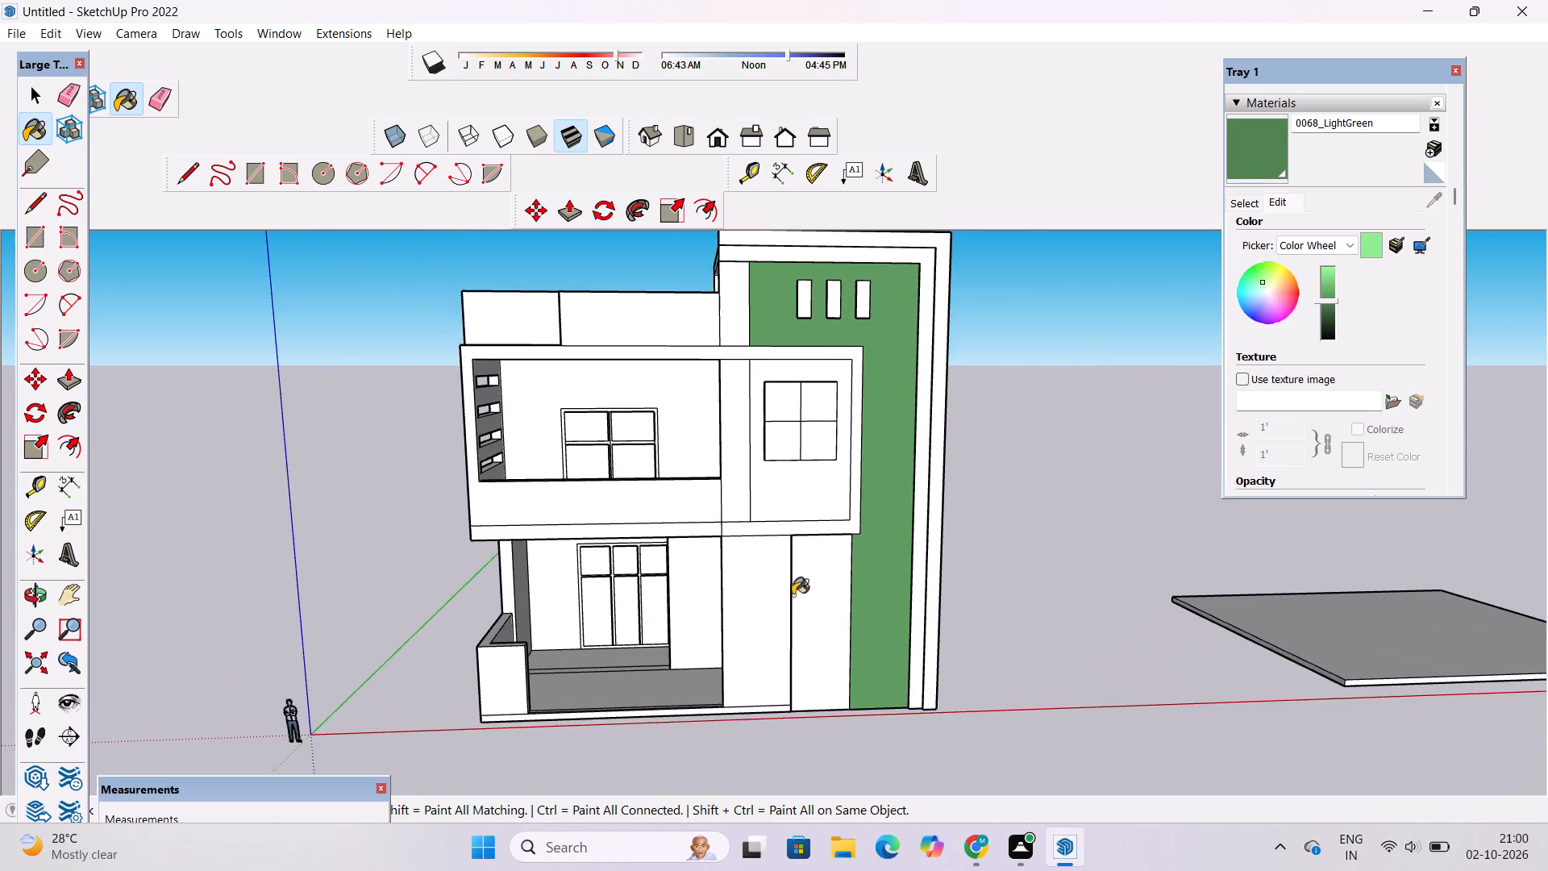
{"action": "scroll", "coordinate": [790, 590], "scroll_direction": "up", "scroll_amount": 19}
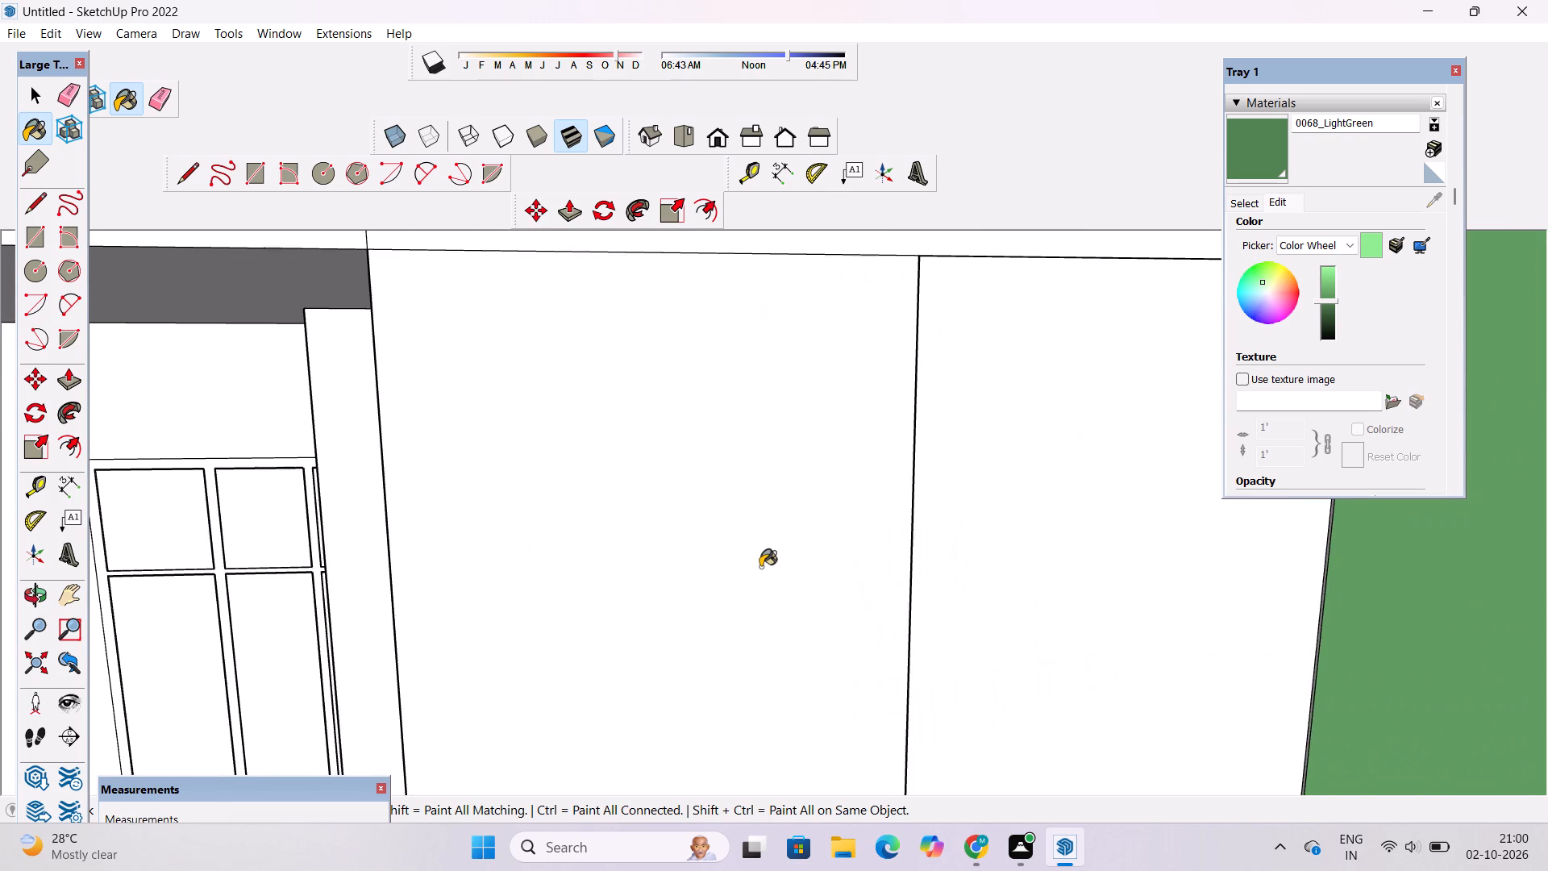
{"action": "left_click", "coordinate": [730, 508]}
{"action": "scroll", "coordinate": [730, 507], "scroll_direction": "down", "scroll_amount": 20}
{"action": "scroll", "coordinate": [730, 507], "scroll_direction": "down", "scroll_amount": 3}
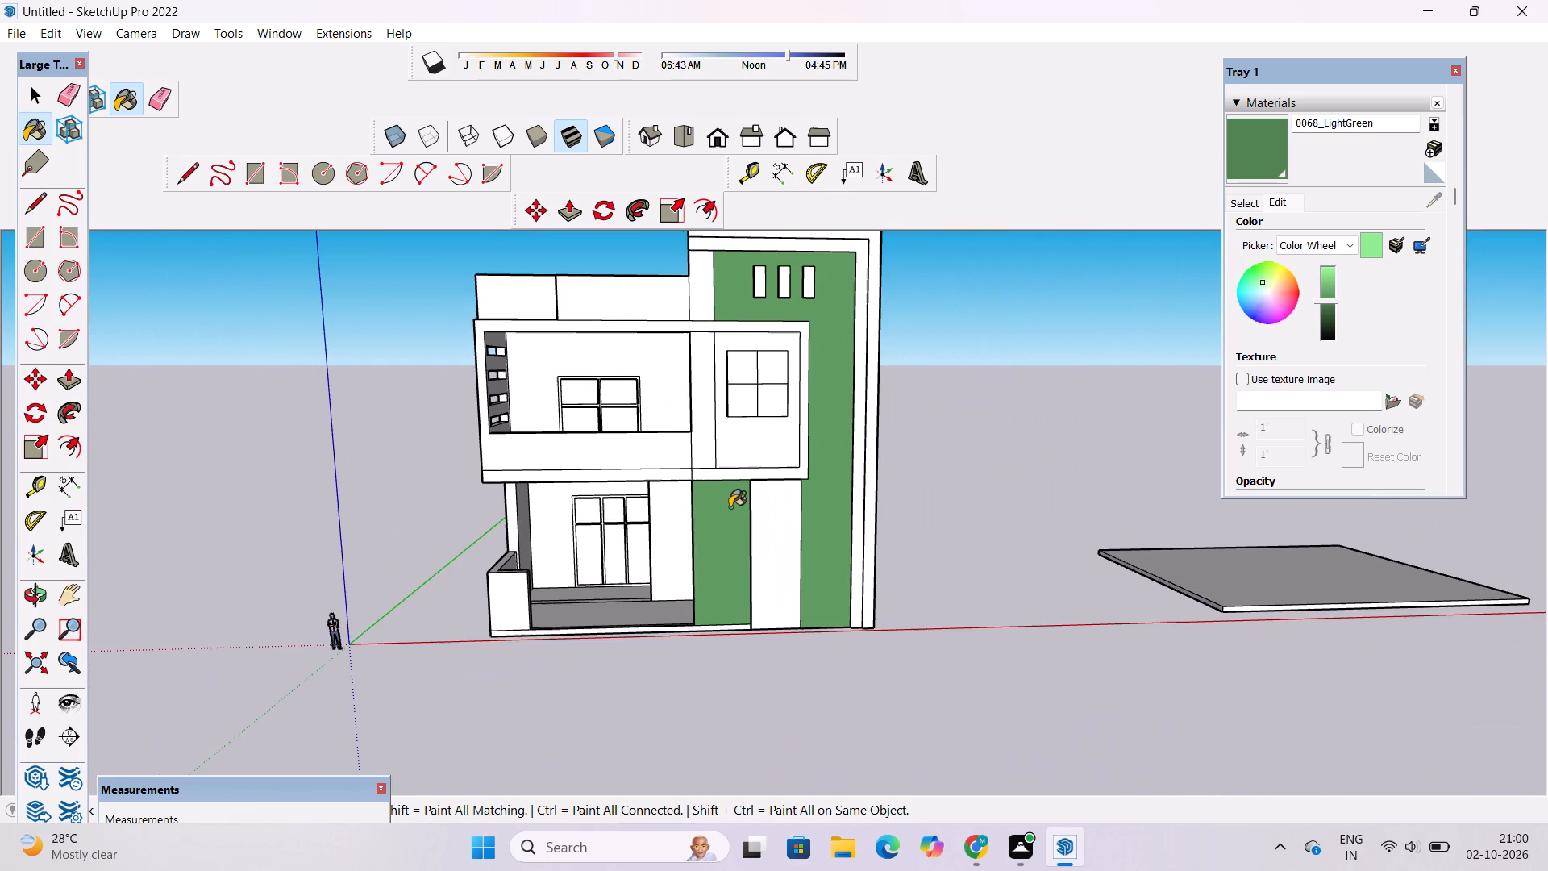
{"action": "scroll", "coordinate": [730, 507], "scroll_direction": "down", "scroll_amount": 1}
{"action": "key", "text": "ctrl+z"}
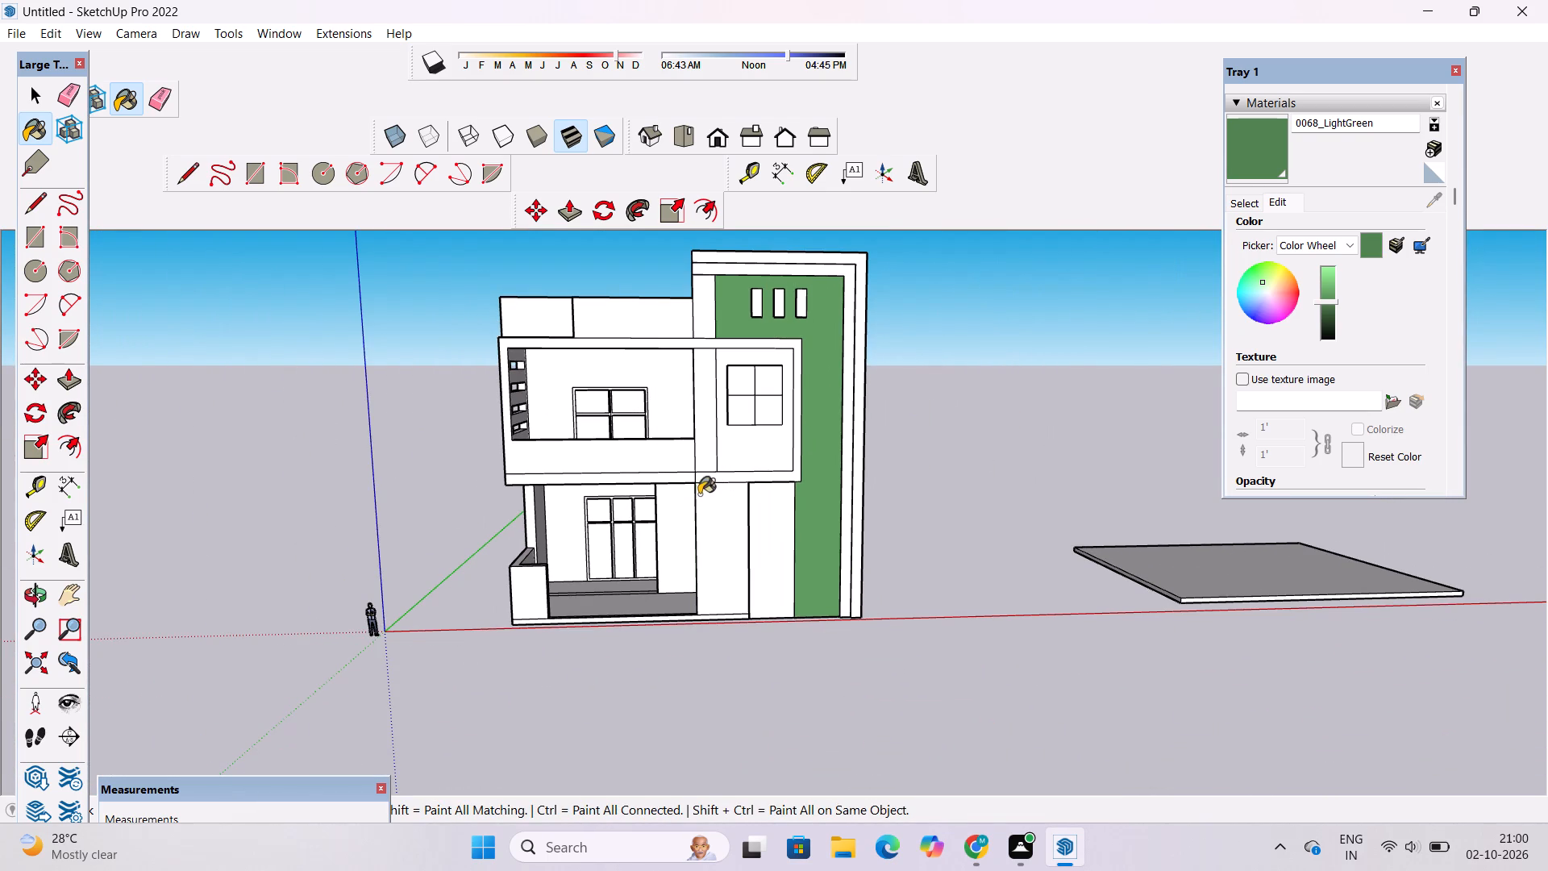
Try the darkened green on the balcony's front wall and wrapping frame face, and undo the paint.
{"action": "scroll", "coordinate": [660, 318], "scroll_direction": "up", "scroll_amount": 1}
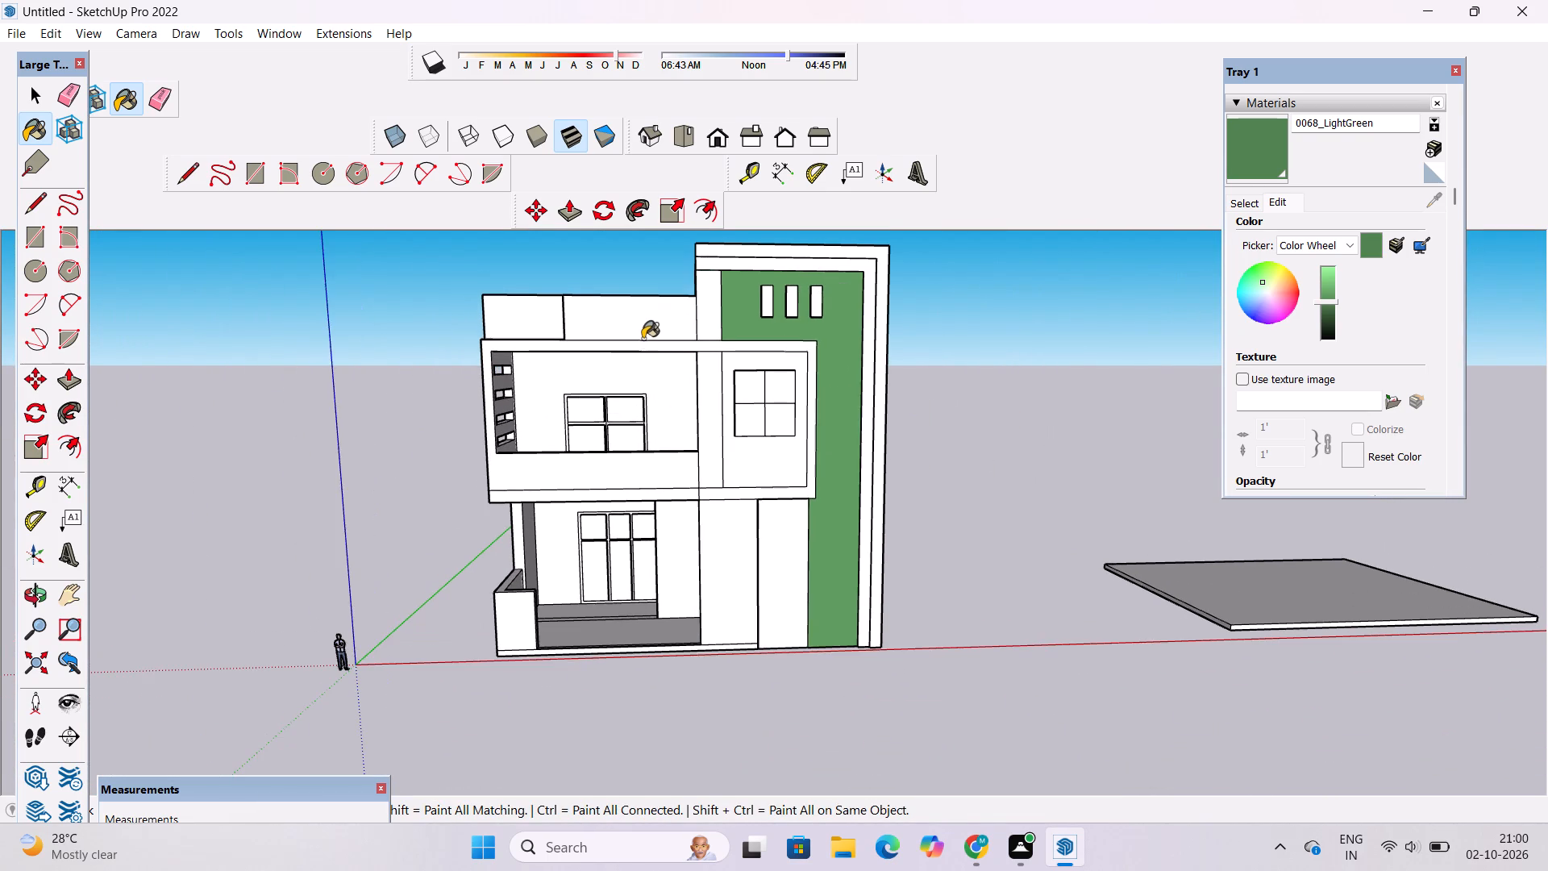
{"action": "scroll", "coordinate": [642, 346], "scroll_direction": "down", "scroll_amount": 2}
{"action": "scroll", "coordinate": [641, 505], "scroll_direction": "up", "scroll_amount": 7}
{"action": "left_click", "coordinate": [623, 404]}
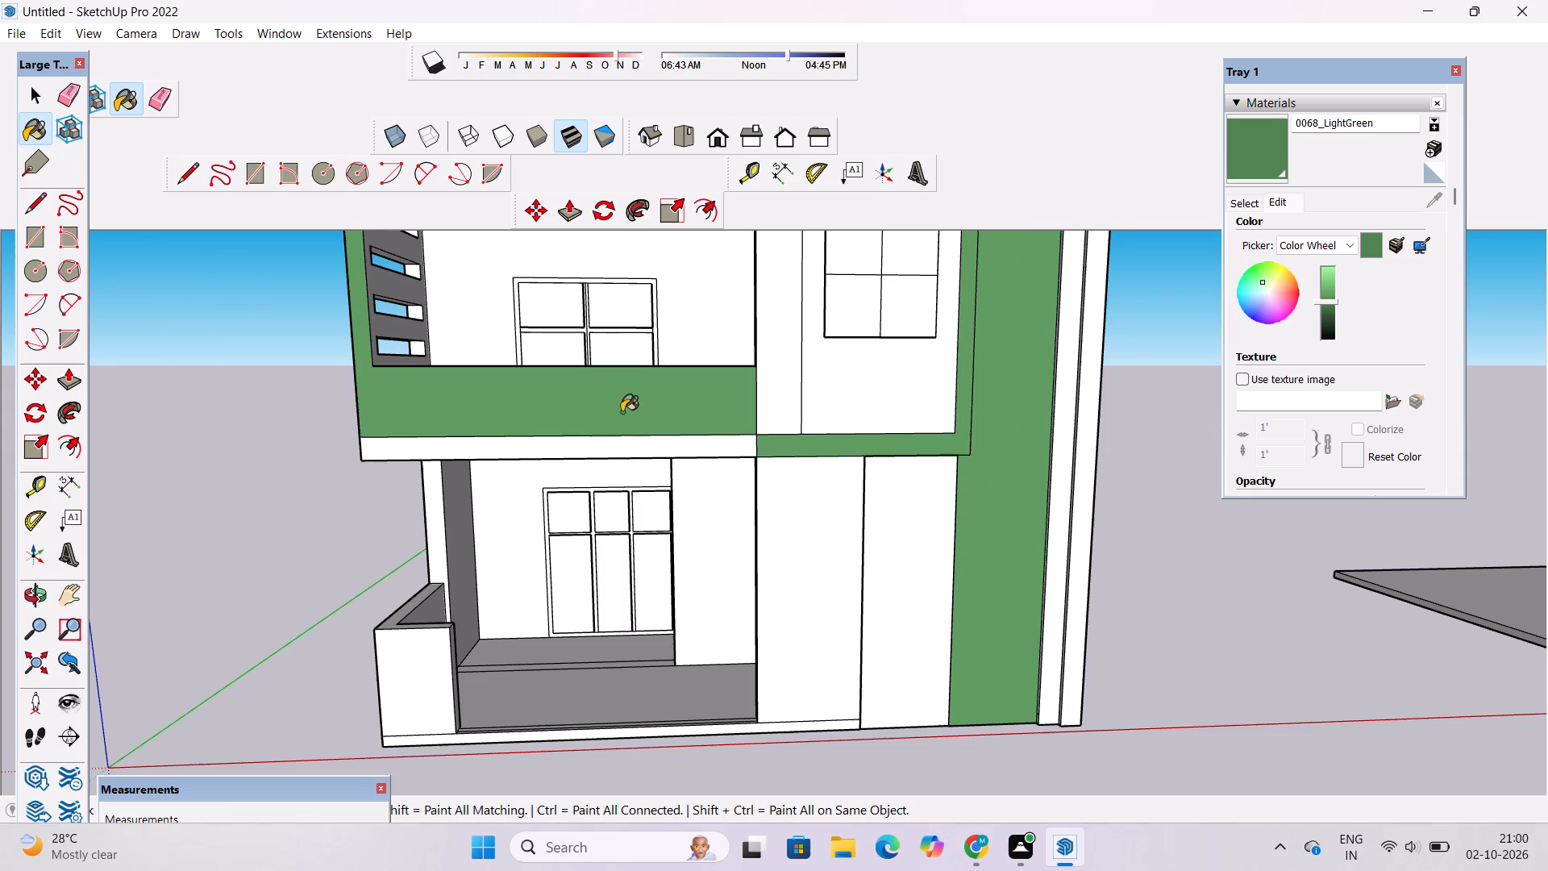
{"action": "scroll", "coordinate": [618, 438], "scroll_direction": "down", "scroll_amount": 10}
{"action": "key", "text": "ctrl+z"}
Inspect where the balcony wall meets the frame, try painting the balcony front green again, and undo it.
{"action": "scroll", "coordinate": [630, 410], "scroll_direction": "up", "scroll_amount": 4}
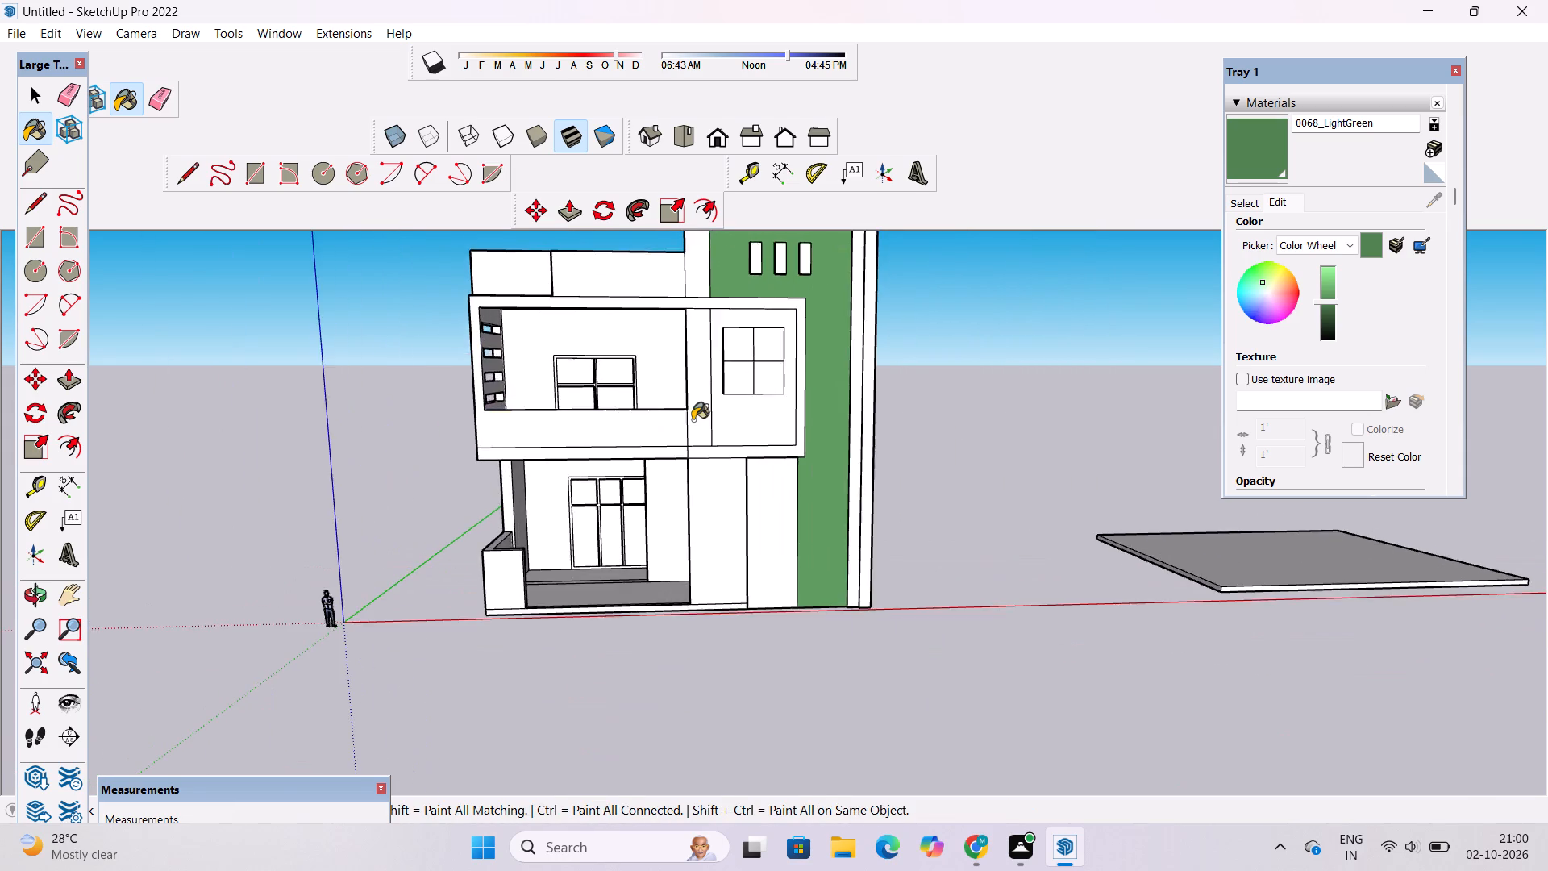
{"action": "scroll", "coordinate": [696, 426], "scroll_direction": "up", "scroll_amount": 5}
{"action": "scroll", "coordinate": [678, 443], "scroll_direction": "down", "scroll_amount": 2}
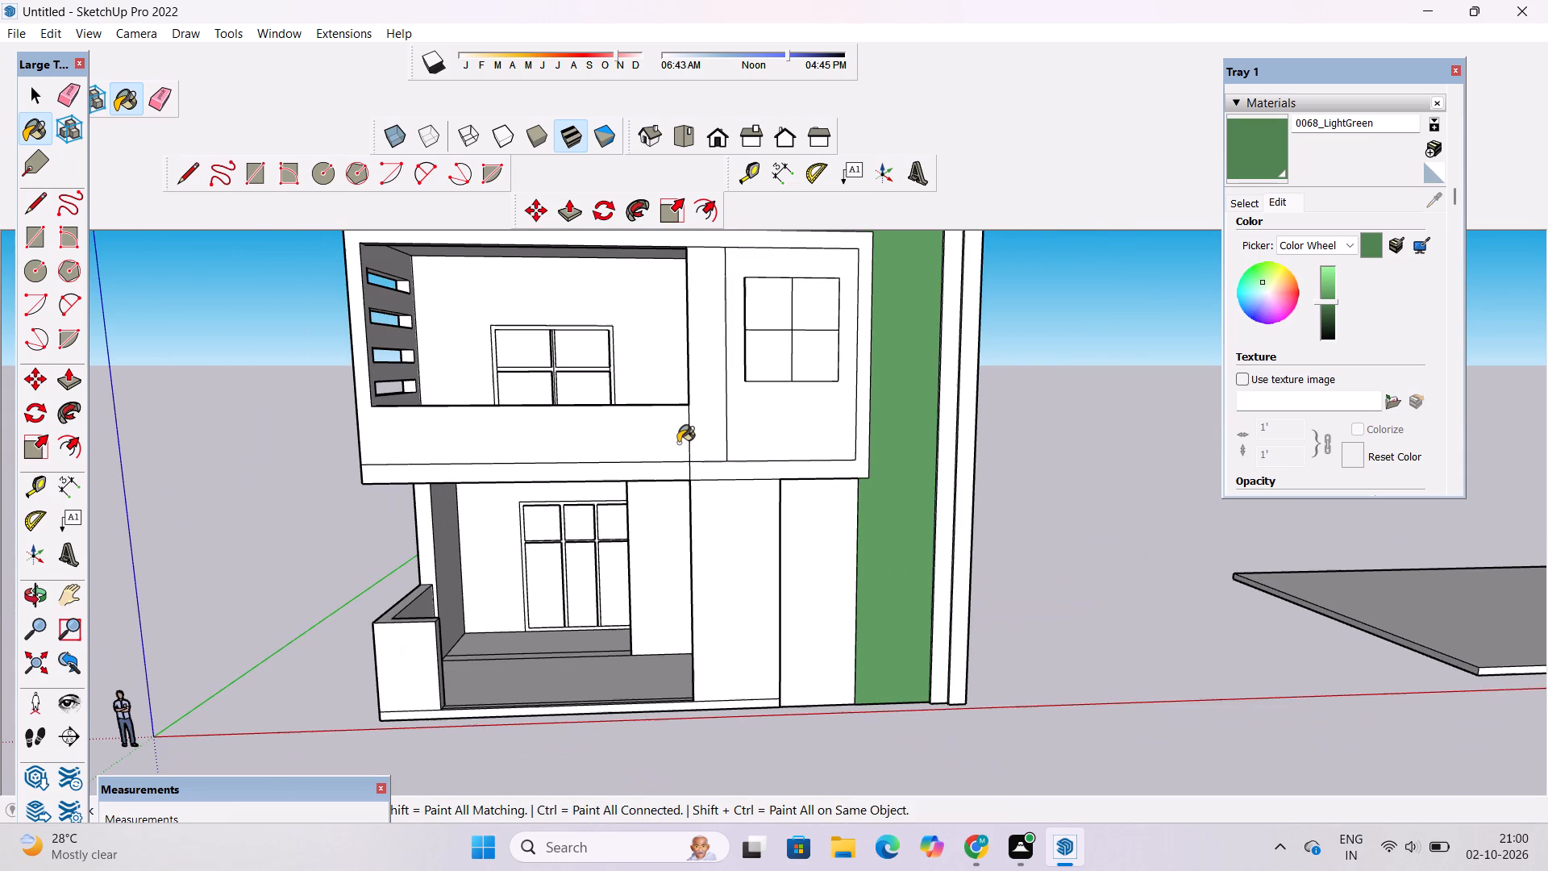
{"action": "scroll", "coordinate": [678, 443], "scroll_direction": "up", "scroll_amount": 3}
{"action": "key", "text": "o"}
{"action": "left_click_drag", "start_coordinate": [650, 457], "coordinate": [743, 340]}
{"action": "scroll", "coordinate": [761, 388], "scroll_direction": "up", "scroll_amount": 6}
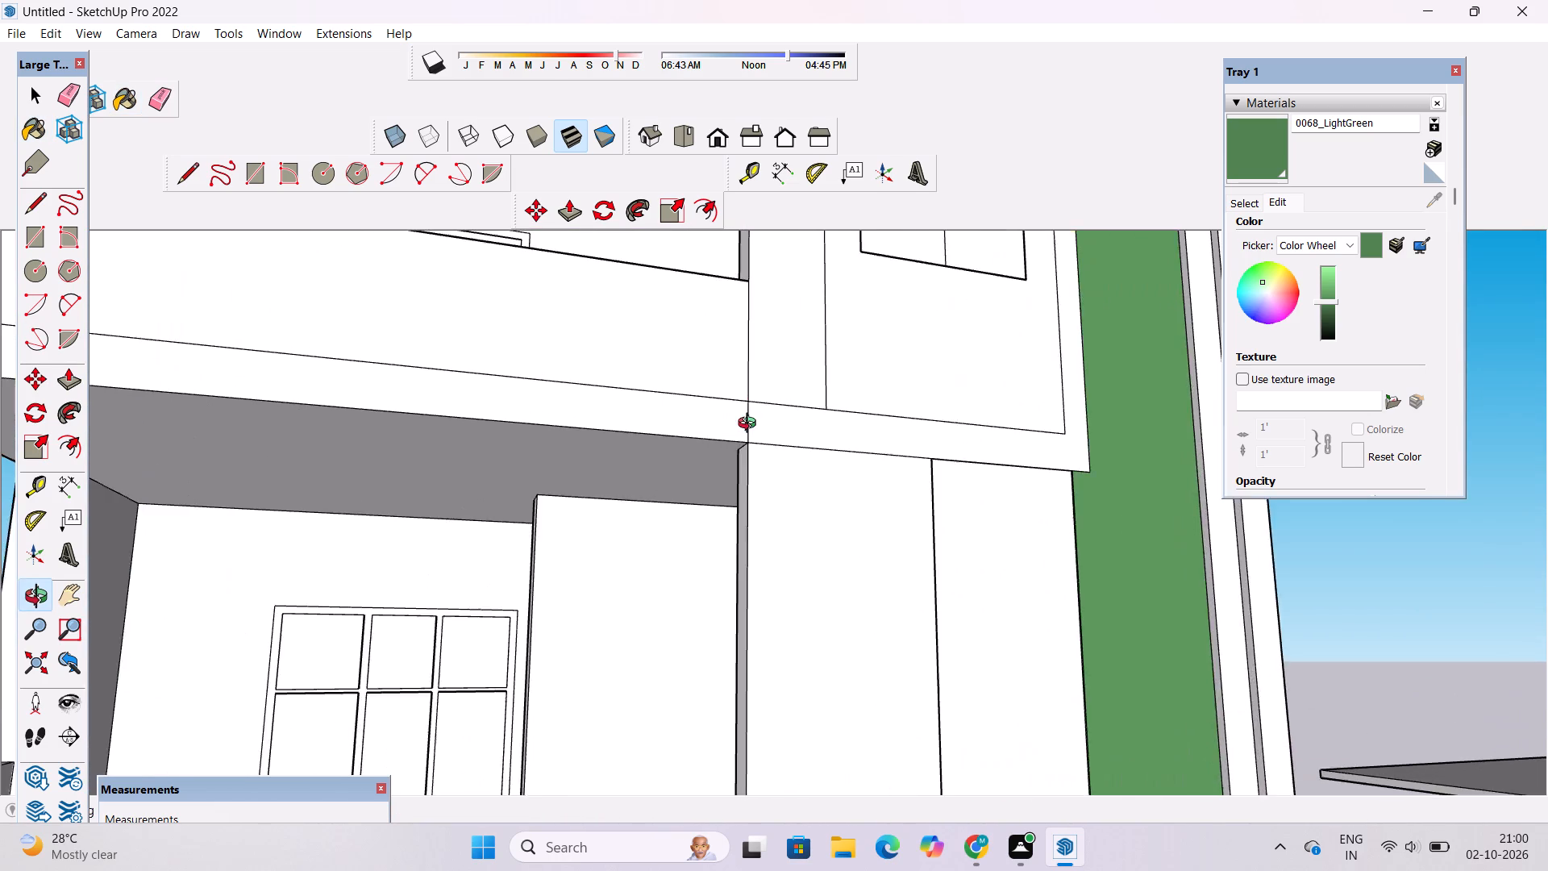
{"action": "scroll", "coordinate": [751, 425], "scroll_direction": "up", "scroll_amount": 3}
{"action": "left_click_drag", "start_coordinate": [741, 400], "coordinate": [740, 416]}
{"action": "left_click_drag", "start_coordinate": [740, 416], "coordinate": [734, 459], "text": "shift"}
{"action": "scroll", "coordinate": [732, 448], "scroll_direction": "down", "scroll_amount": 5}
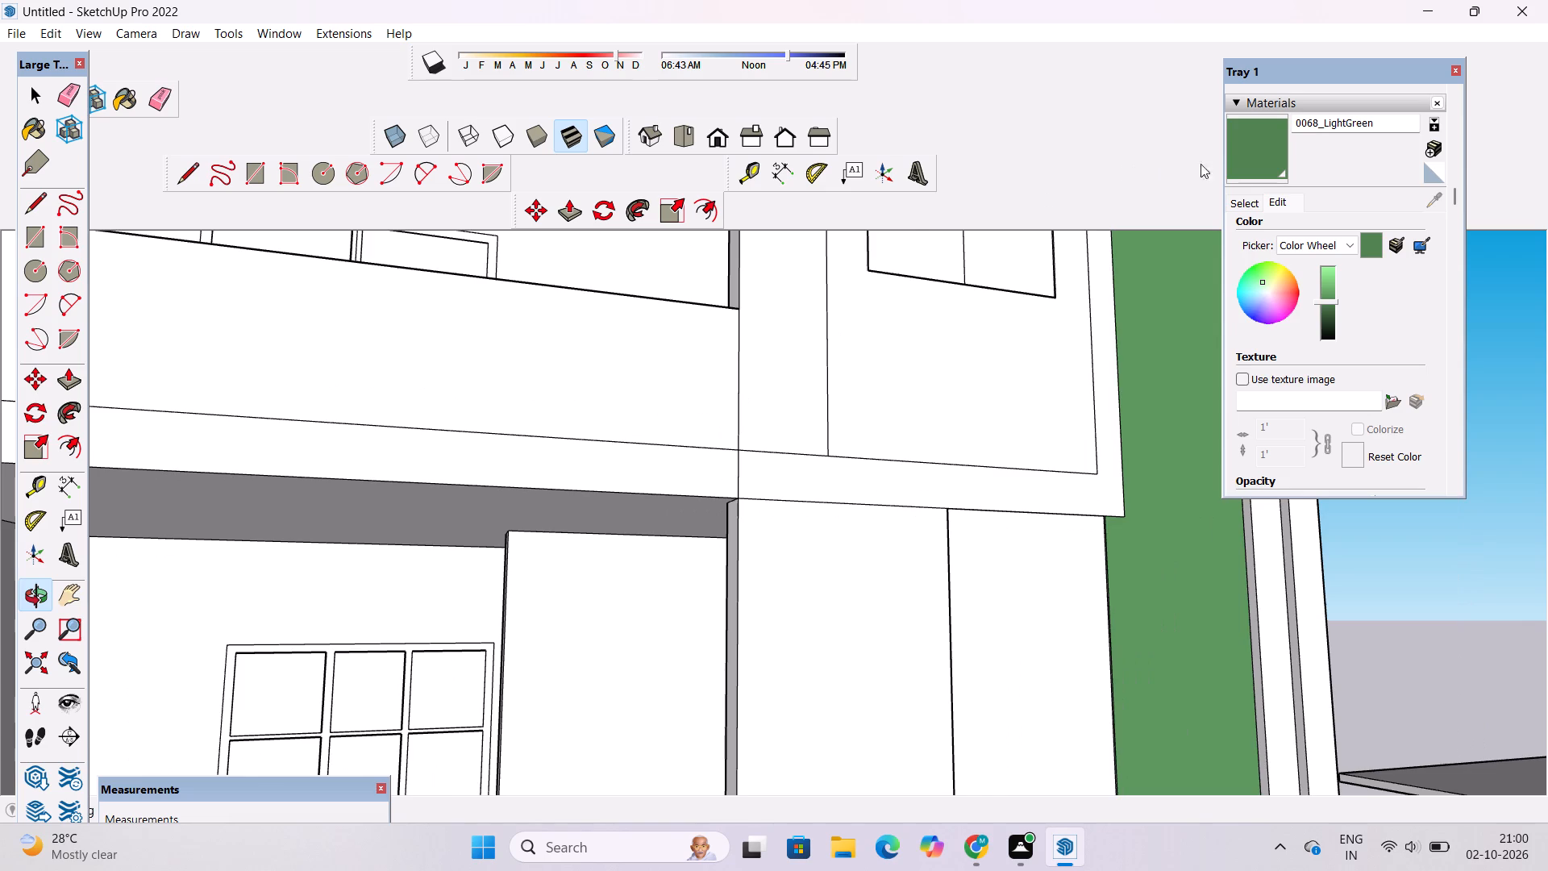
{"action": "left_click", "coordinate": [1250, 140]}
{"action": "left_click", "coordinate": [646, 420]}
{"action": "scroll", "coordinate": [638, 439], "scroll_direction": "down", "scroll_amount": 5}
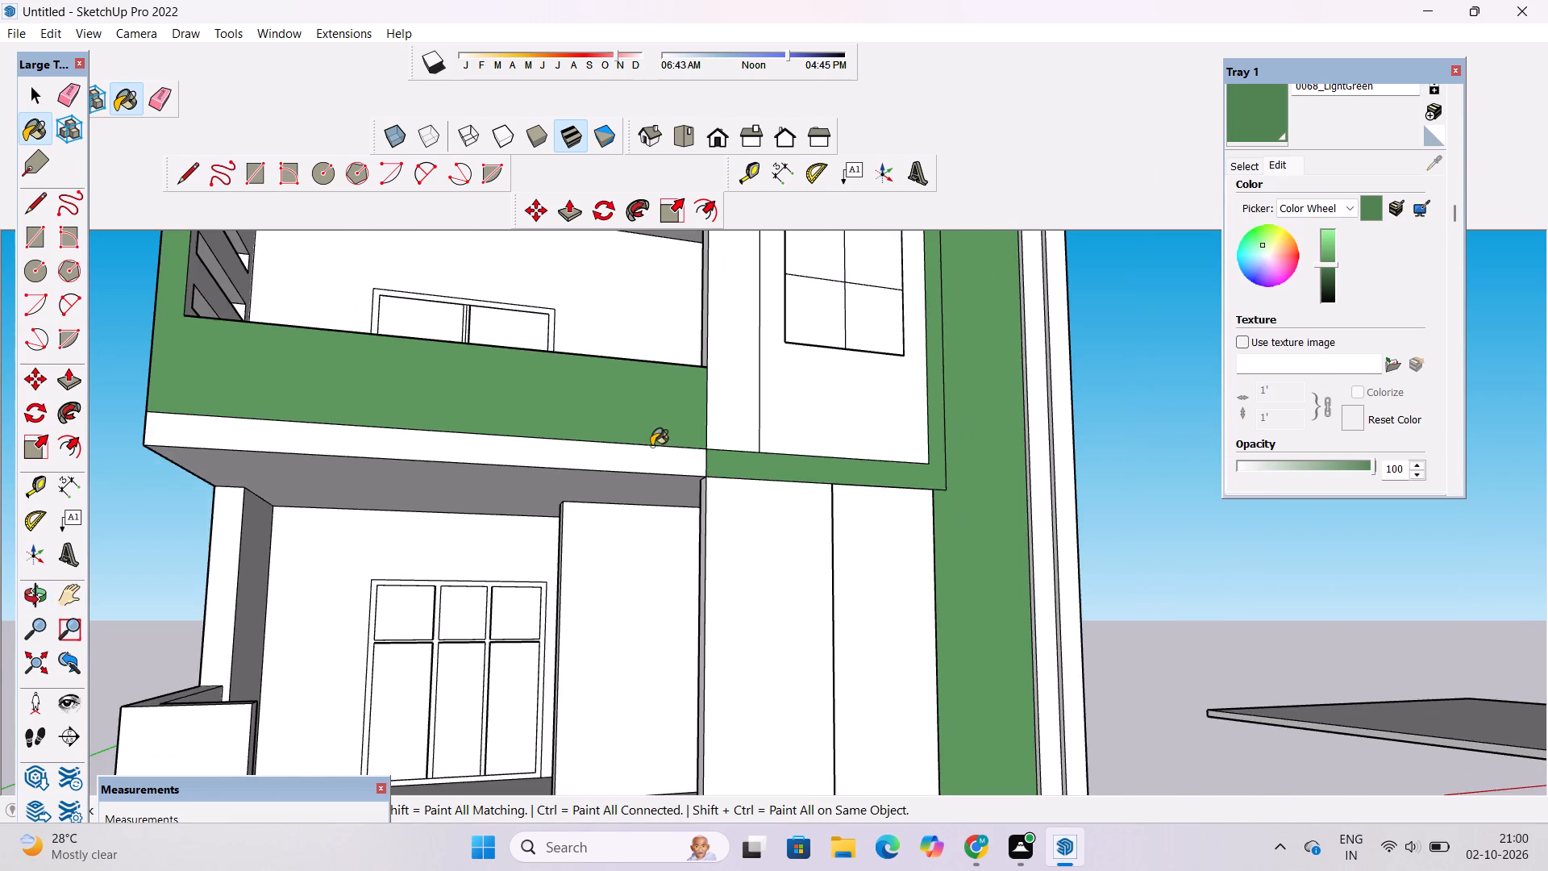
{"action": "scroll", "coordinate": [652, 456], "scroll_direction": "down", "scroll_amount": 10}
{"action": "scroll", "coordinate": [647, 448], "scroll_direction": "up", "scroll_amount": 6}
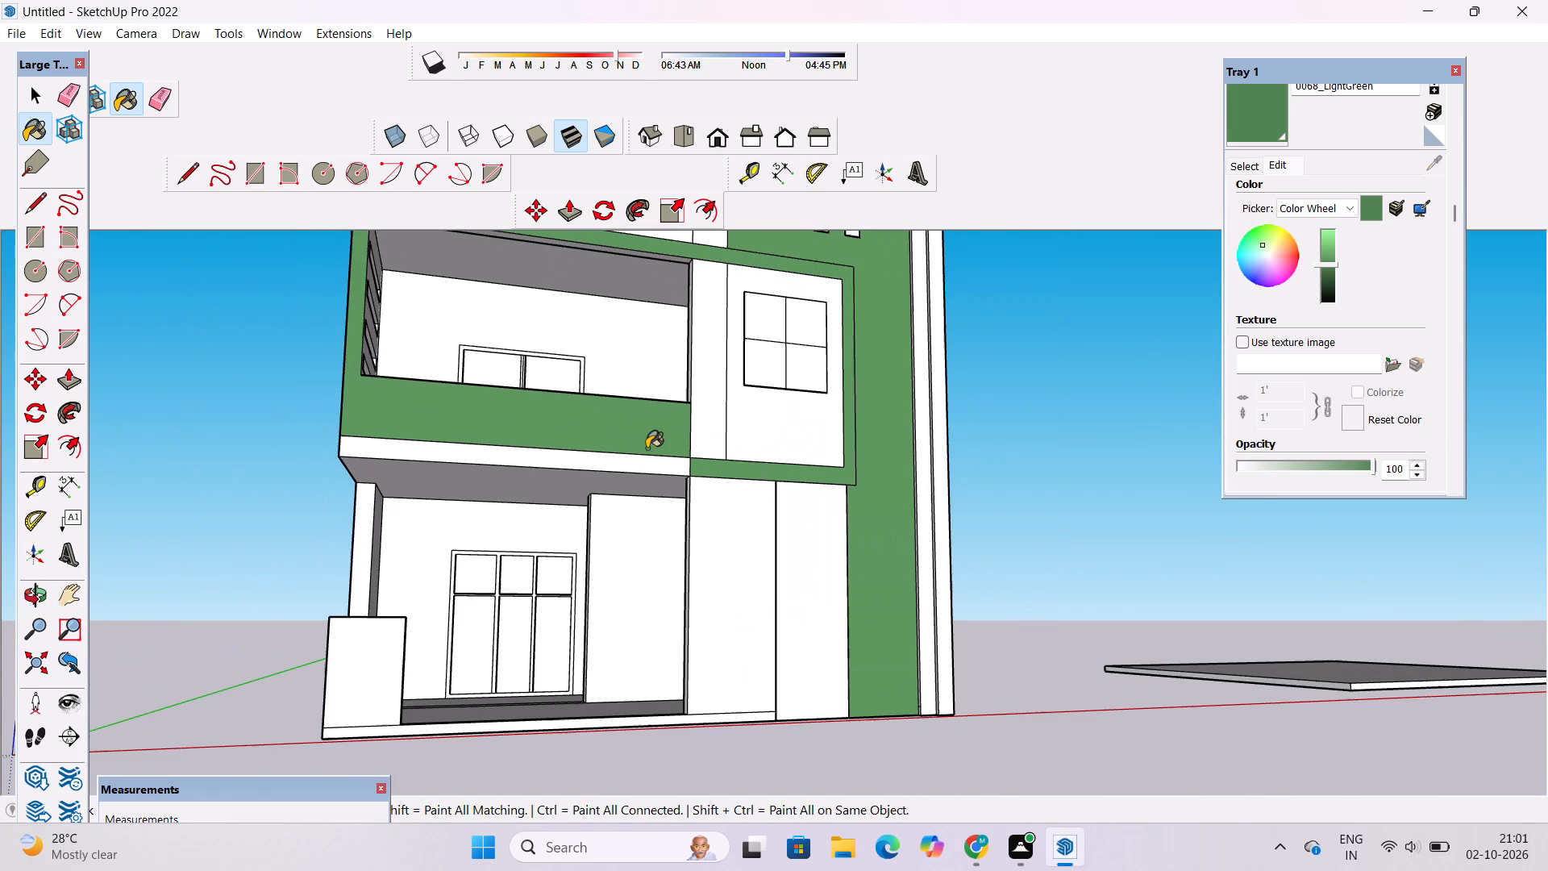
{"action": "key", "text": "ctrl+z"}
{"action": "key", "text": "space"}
Examine the balcony's front wall and the lower corner of the wrapping frame beside the slotted wall.
{"action": "scroll", "coordinate": [649, 430], "scroll_direction": "down", "scroll_amount": 4}
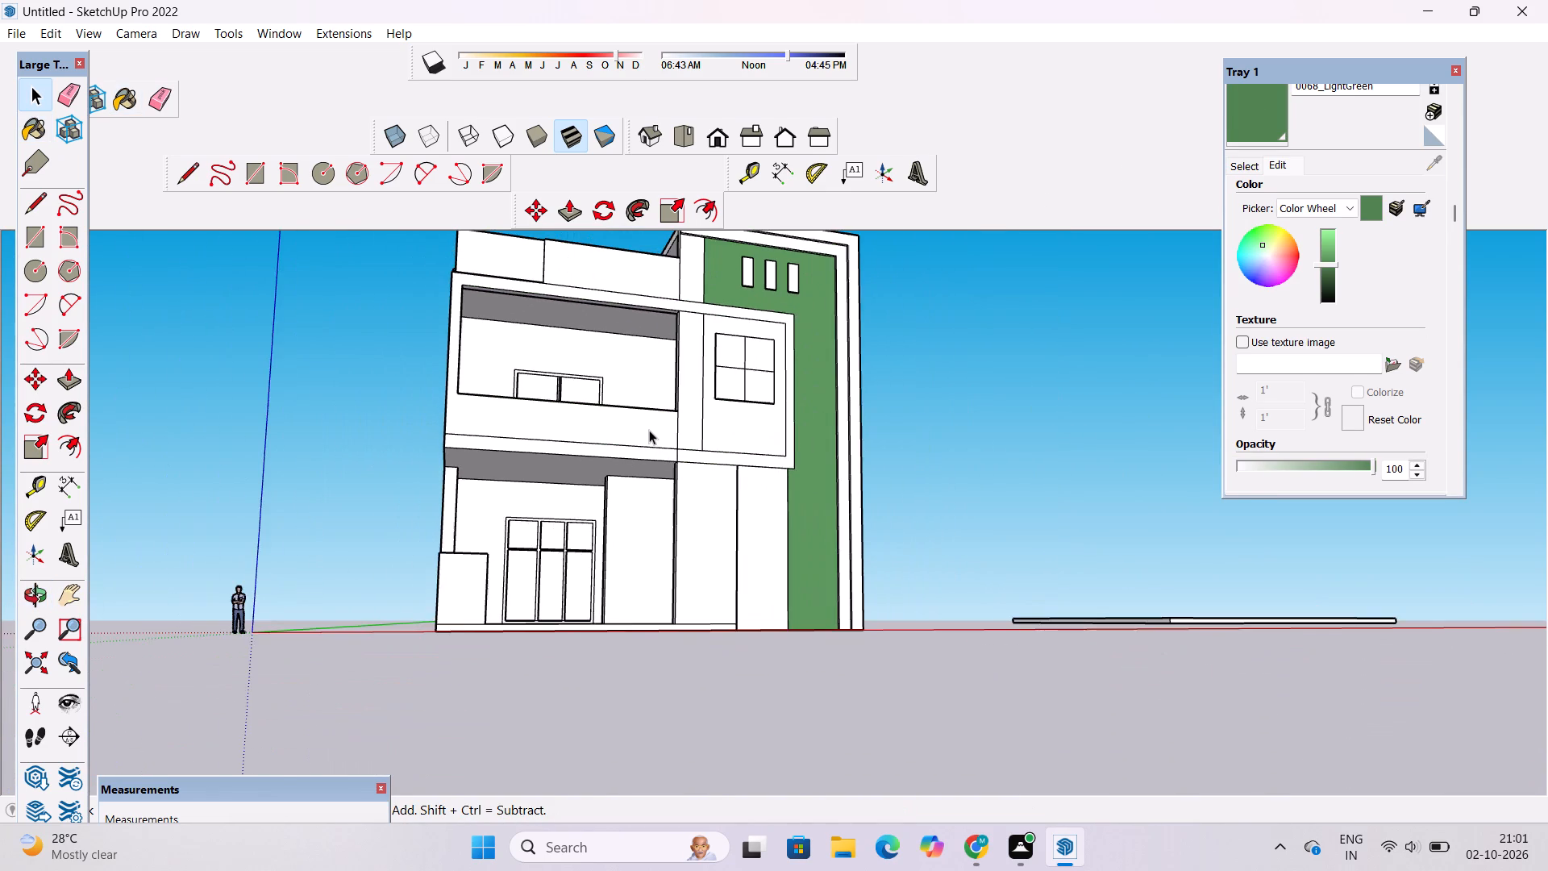
{"action": "scroll", "coordinate": [649, 430], "scroll_direction": "down", "scroll_amount": 1}
{"action": "scroll", "coordinate": [649, 430], "scroll_direction": "up", "scroll_amount": 1}
{"action": "key", "text": "o"}
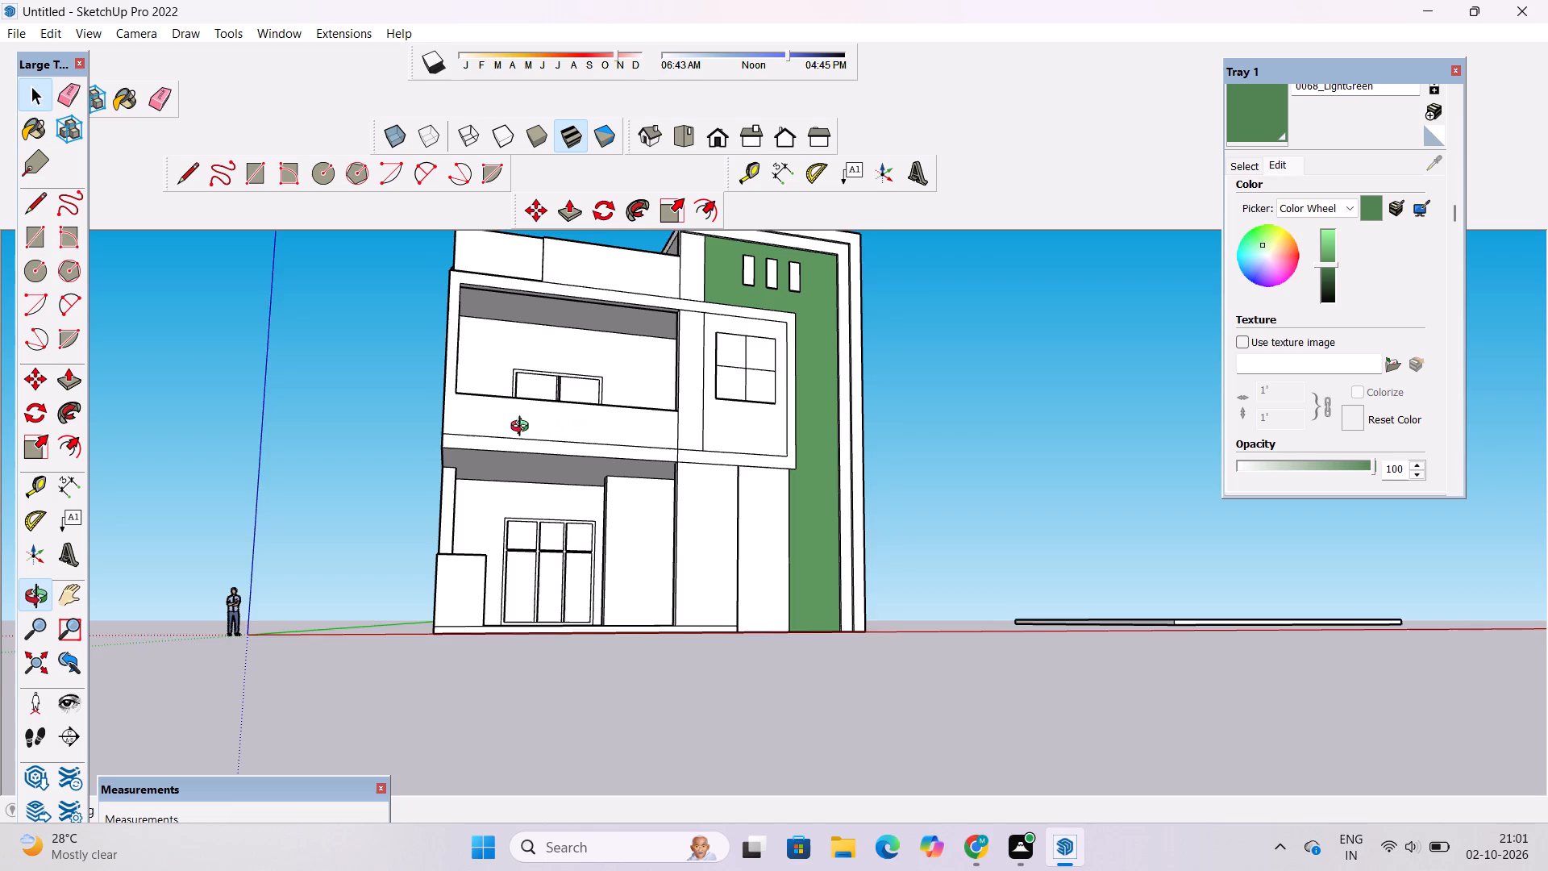
{"action": "scroll", "coordinate": [520, 428], "scroll_direction": "up", "scroll_amount": 1}
{"action": "left_click_drag", "start_coordinate": [520, 428], "coordinate": [596, 550], "text": "shift"}
{"action": "scroll", "coordinate": [556, 515], "scroll_direction": "up", "scroll_amount": 5}
{"action": "left_click_drag", "start_coordinate": [552, 515], "coordinate": [551, 531]}
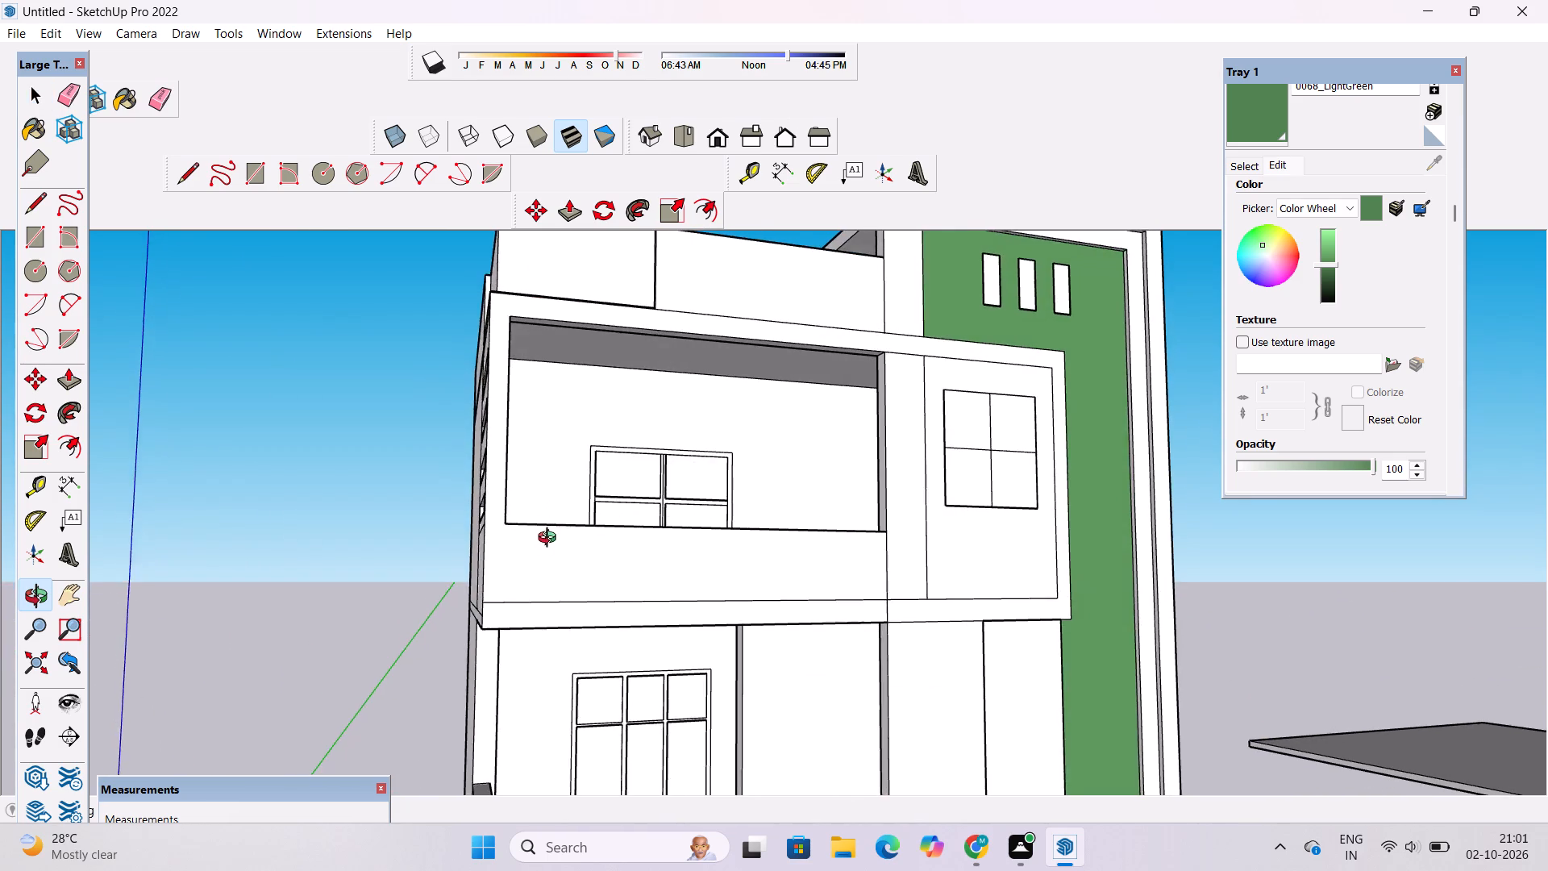
{"action": "left_click_drag", "start_coordinate": [550, 546], "coordinate": [525, 512]}
{"action": "left_click_drag", "start_coordinate": [523, 510], "coordinate": [510, 520]}
{"action": "scroll", "coordinate": [508, 519], "scroll_direction": "down", "scroll_amount": 4}
{"action": "left_click_drag", "start_coordinate": [508, 517], "coordinate": [500, 613]}
{"action": "scroll", "coordinate": [485, 589], "scroll_direction": "up", "scroll_amount": 4}
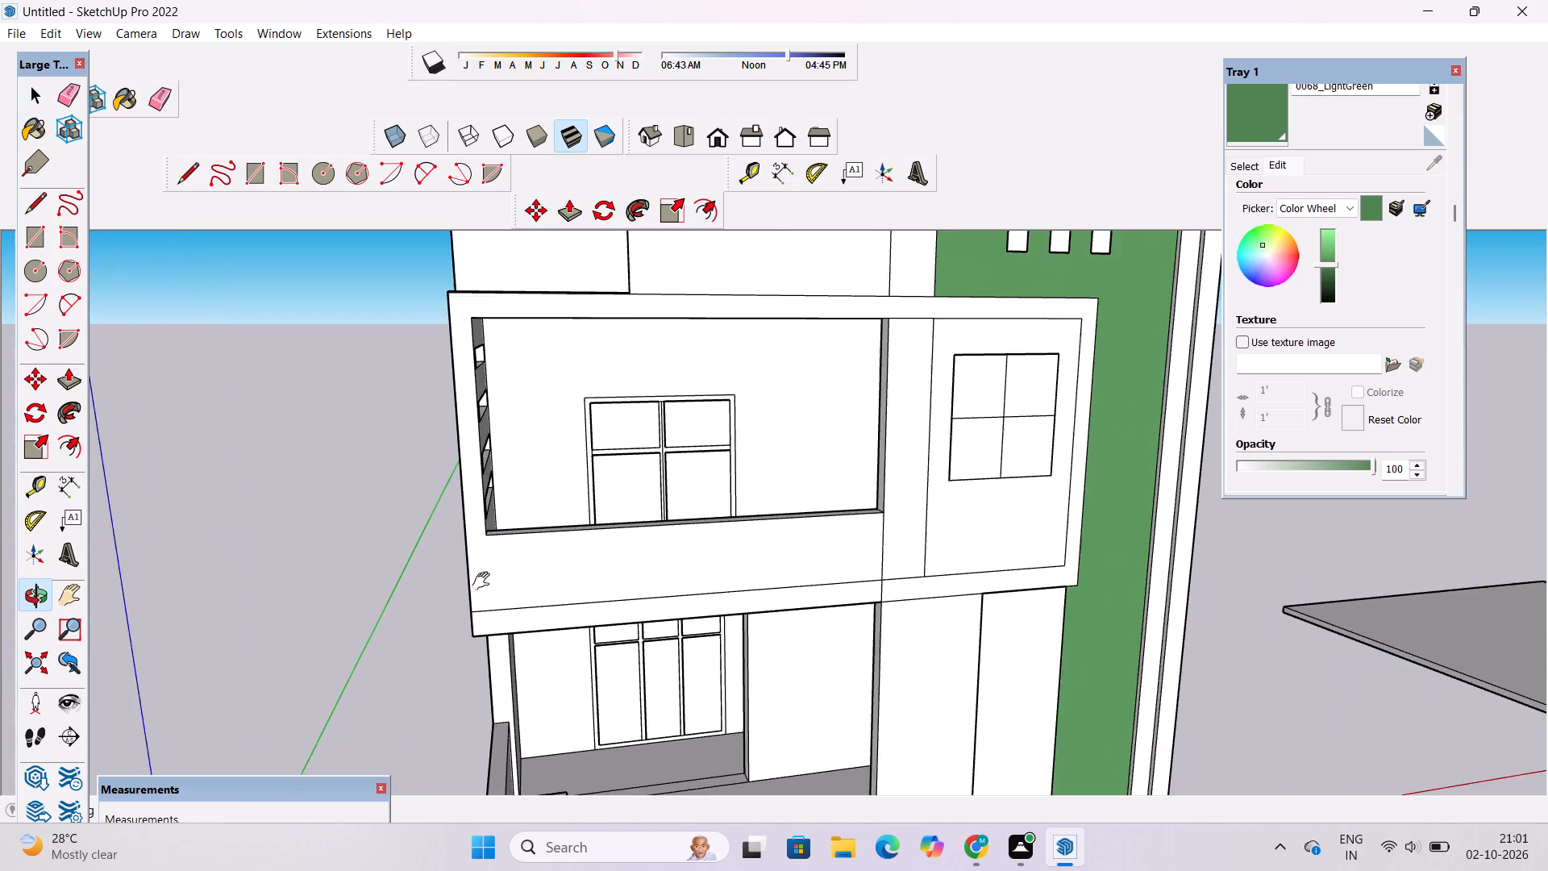
Draw a vertical line about 6' long from the balcony opening's lower corner beside the slotted wall down to the frame's bottom band.
{"action": "left_click_drag", "start_coordinate": [485, 573], "coordinate": [468, 525], "text": "shift"}
{"action": "key", "text": "l"}
{"action": "scroll", "coordinate": [468, 505], "scroll_direction": "up", "scroll_amount": 2}
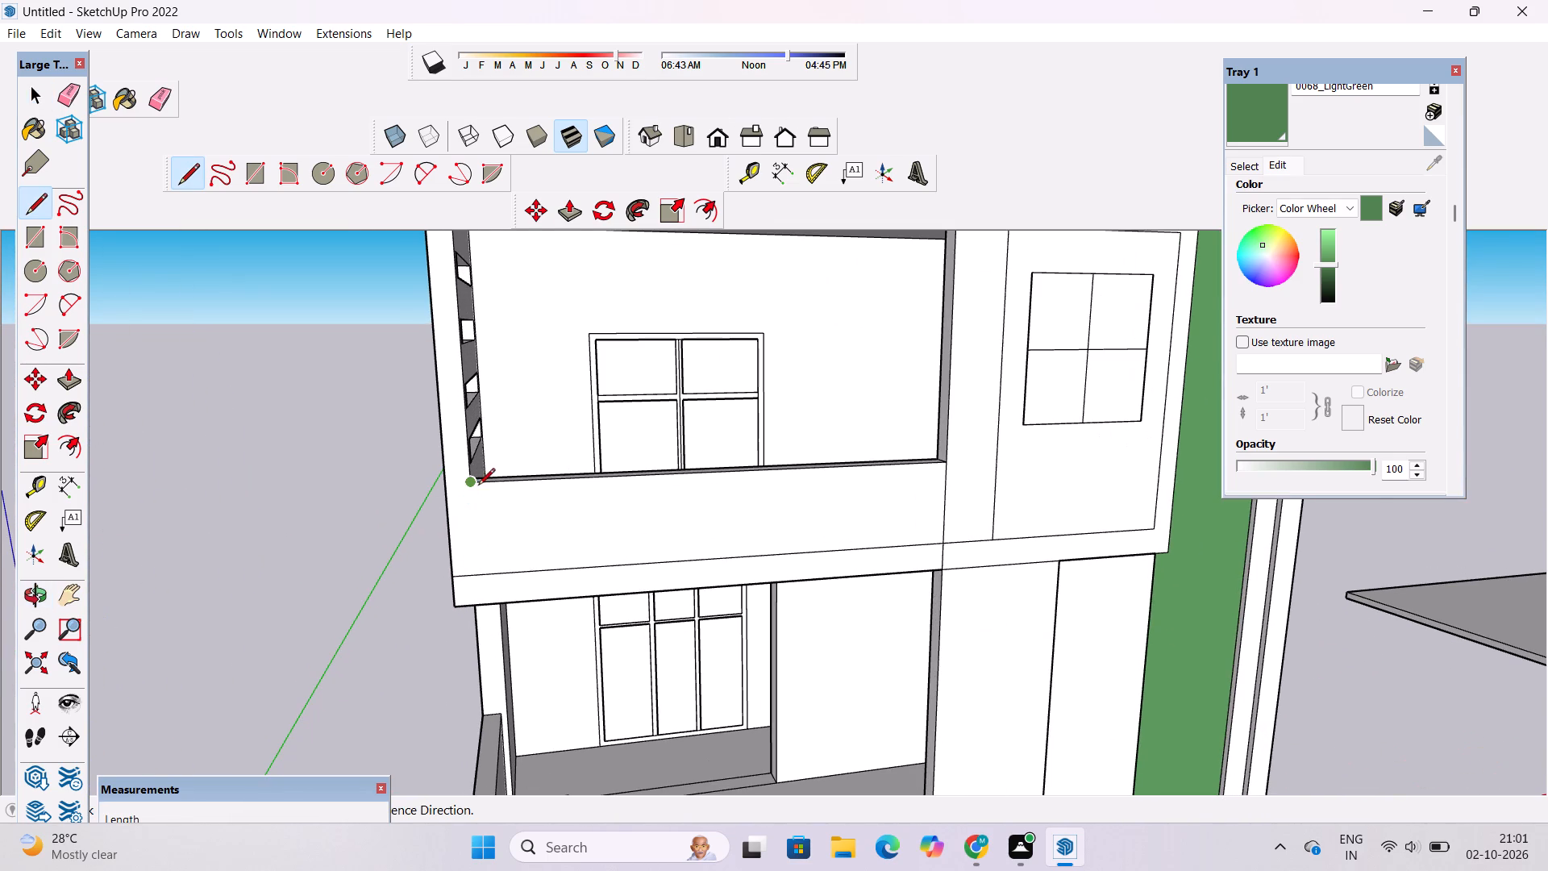
{"action": "left_click", "coordinate": [468, 485]}
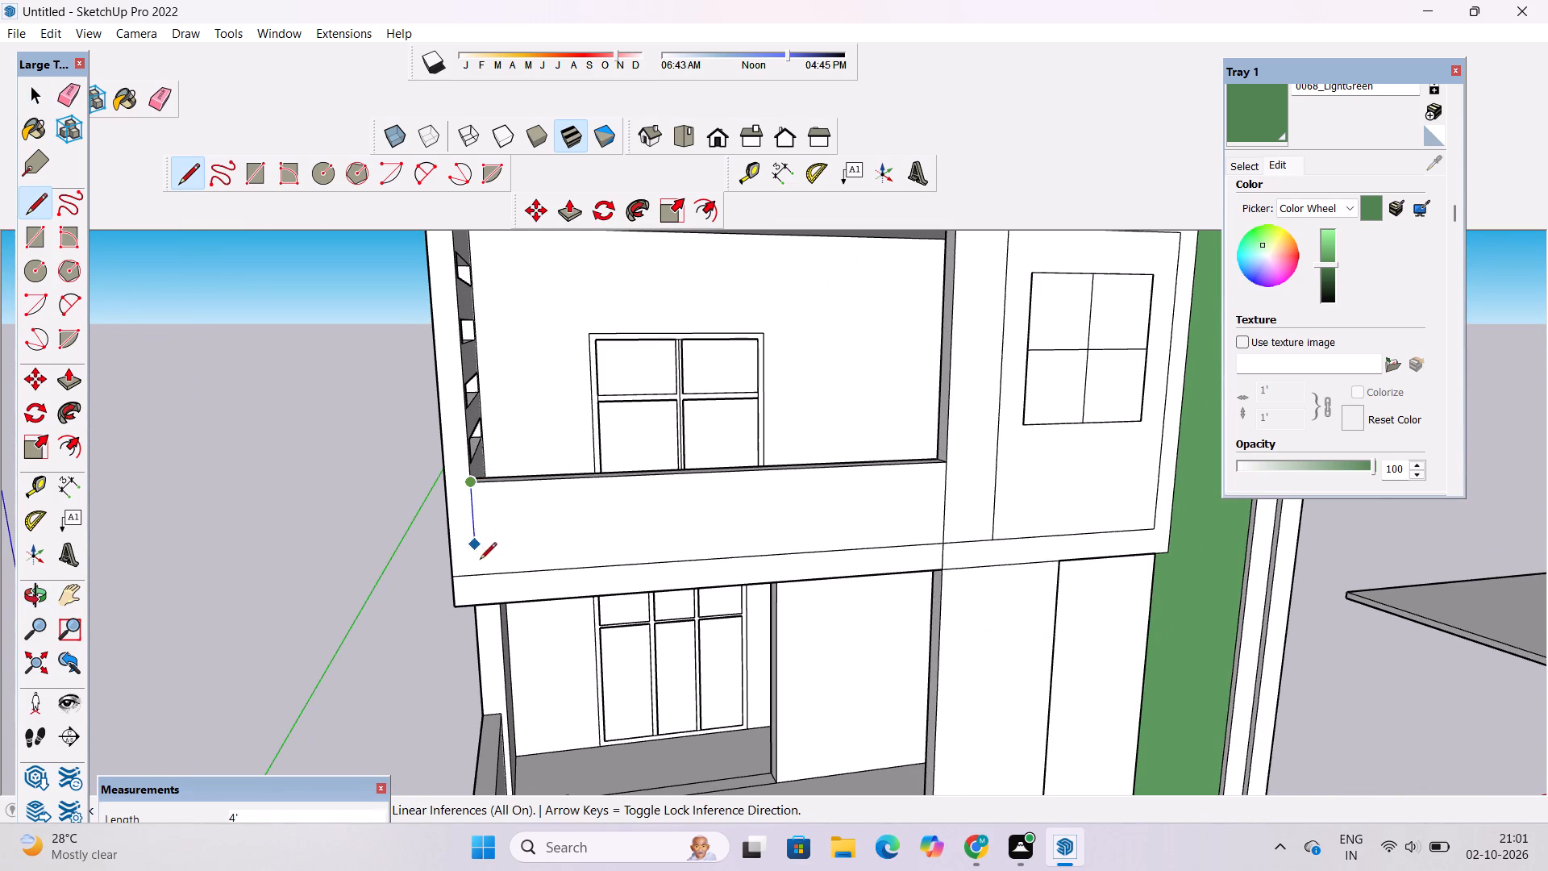
{"action": "left_click", "coordinate": [481, 574]}
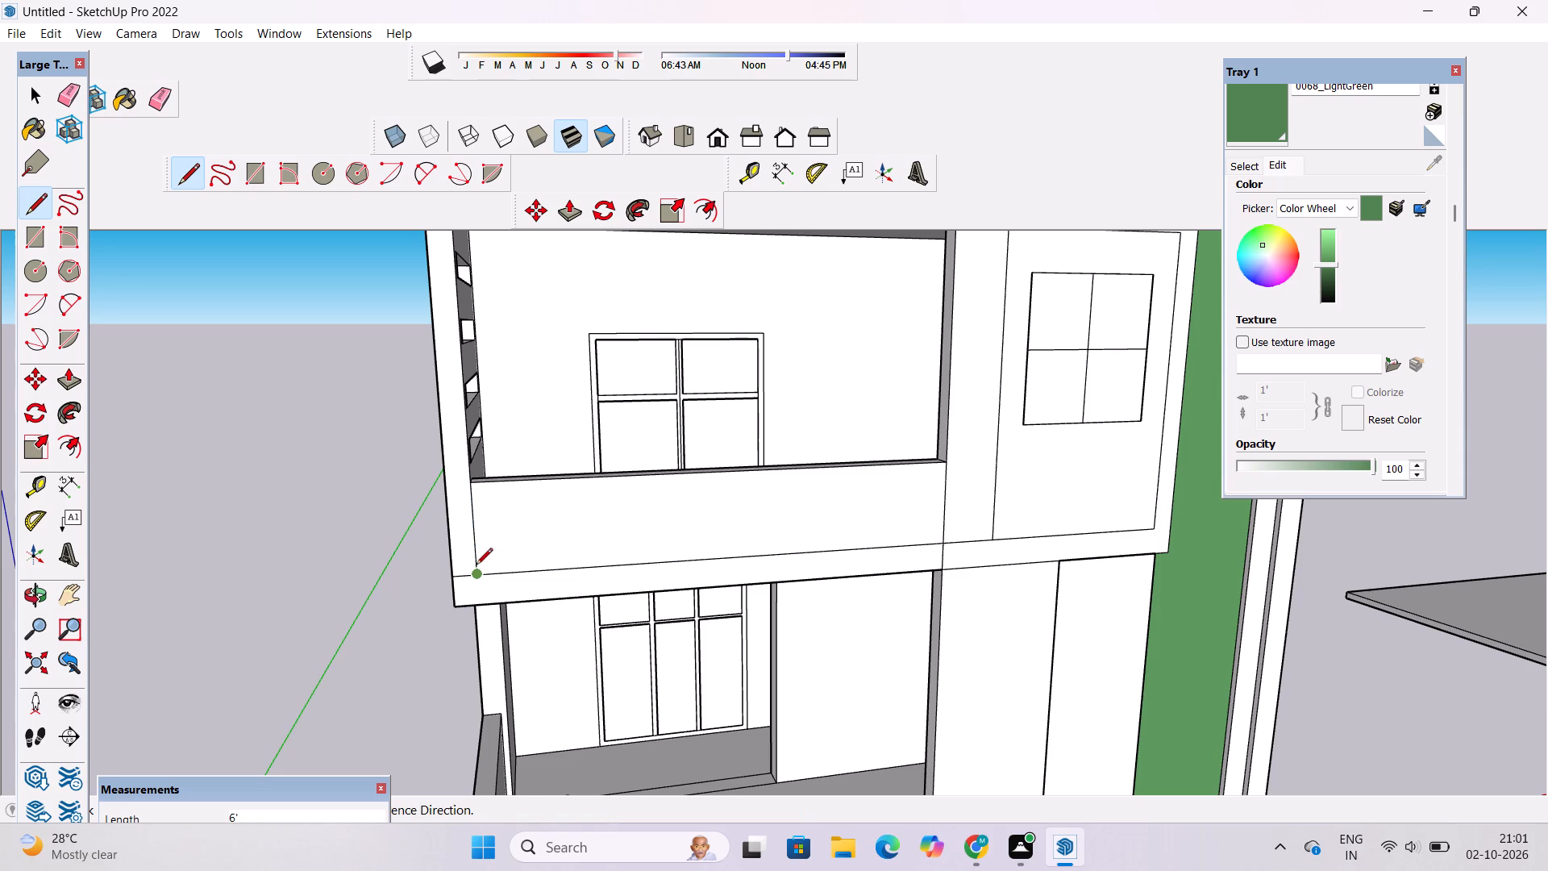
{"action": "key", "text": "space"}
Push the balcony's front wall face inward by 1" from the wrapping frame.
{"action": "scroll", "coordinate": [501, 548], "scroll_direction": "down", "scroll_amount": 4}
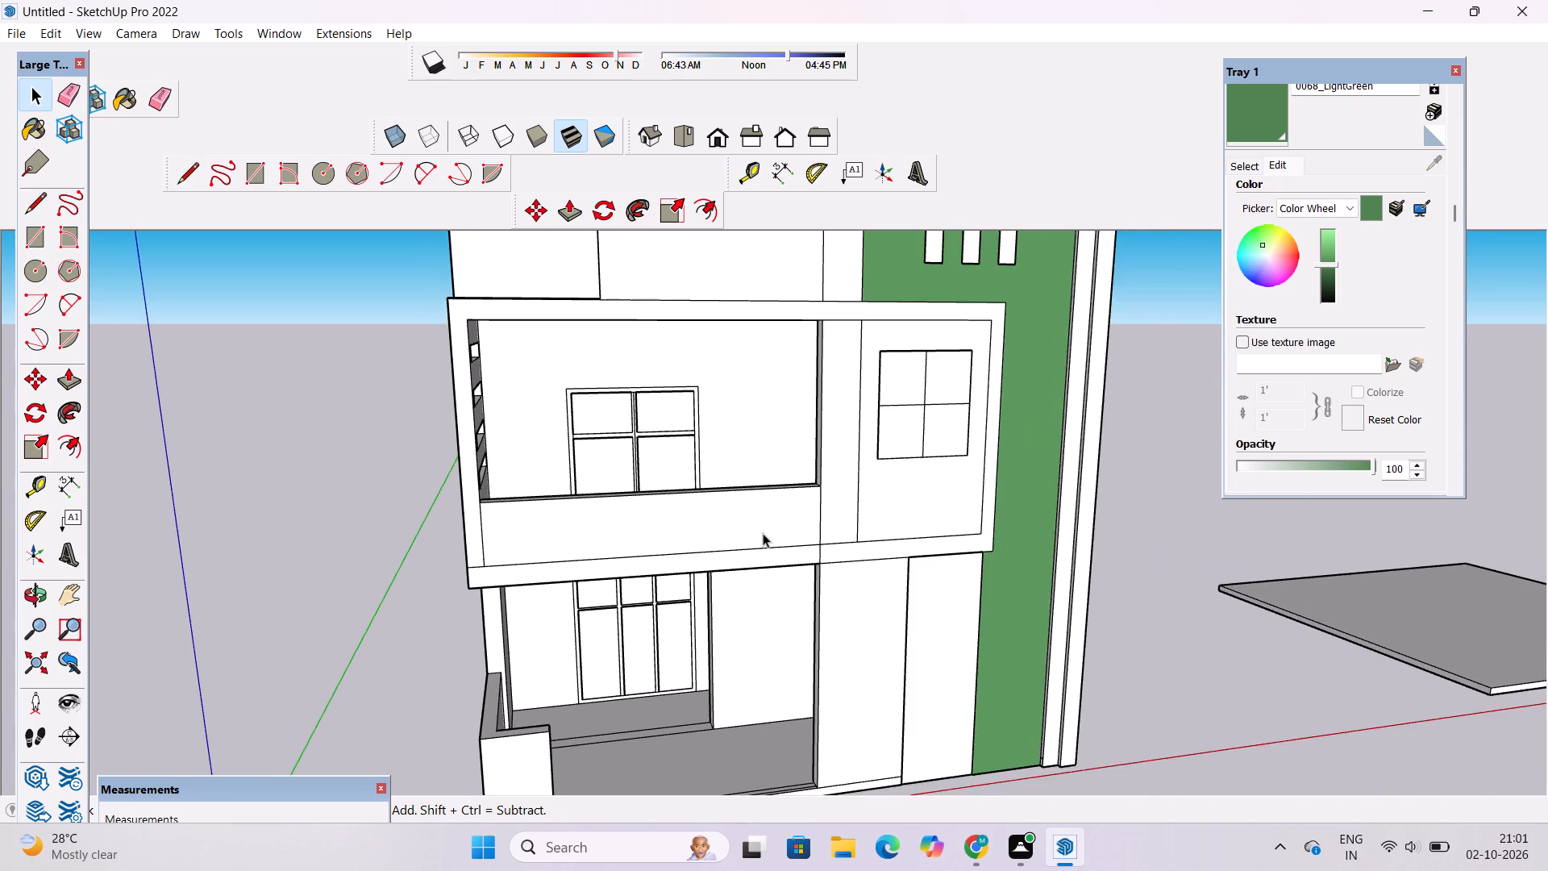
{"action": "scroll", "coordinate": [763, 533], "scroll_direction": "up", "scroll_amount": 3}
{"action": "left_click", "coordinate": [763, 530]}
{"action": "key", "text": "p"}
{"action": "left_click", "coordinate": [763, 530]}
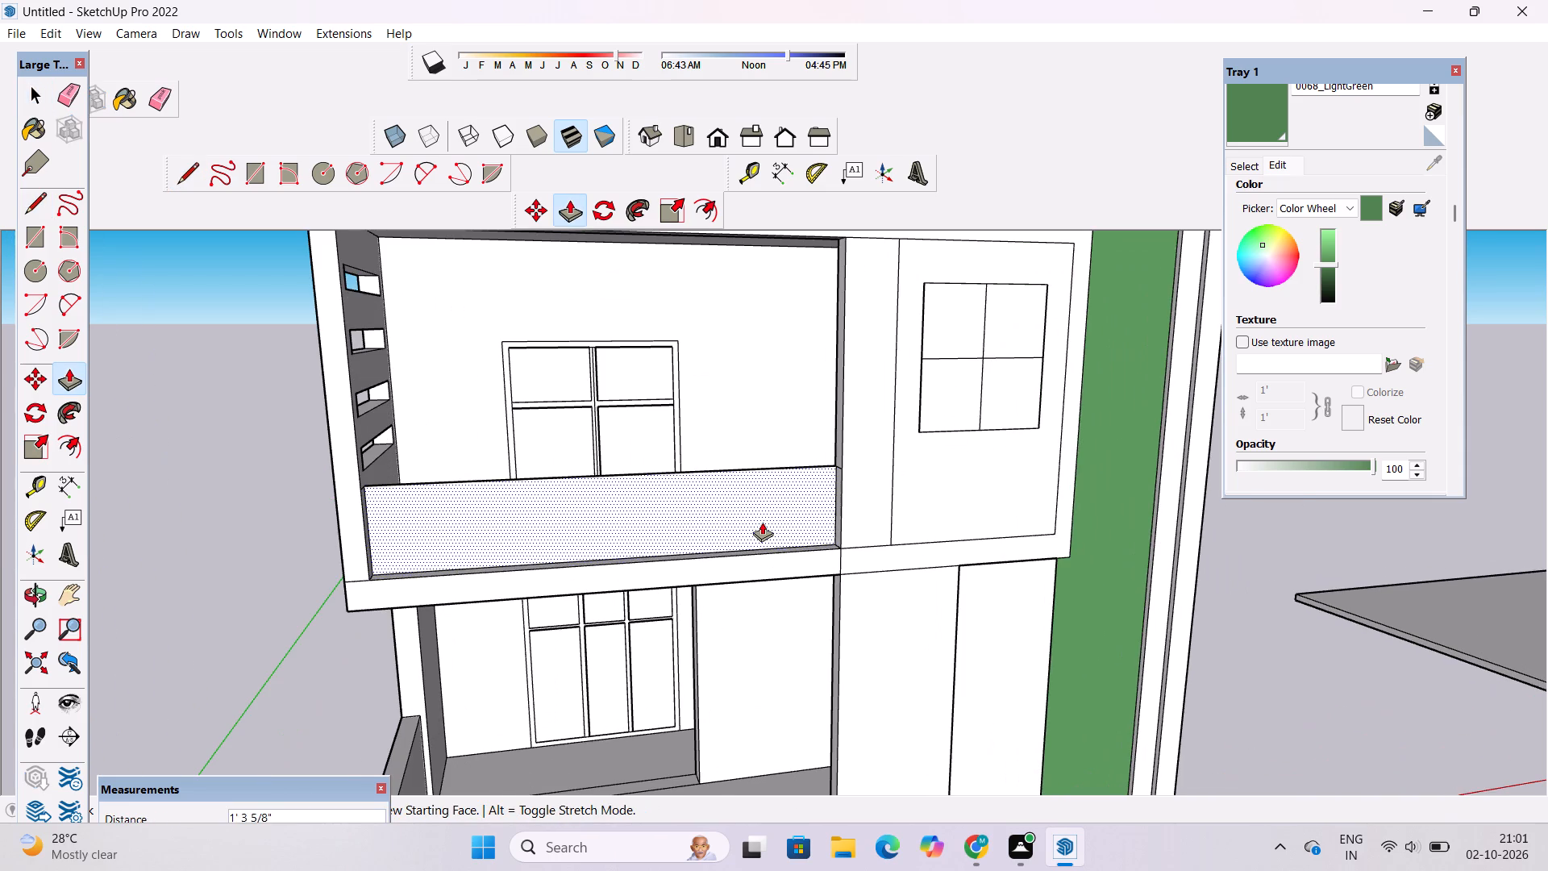
{"action": "type", "text": "1\""}
{"action": "key", "text": "Return"}
Examine the recessed balcony front and its edges against the wrapping frame from above and the front.
{"action": "key", "text": "o"}
{"action": "scroll", "coordinate": [761, 522], "scroll_direction": "down", "scroll_amount": 4}
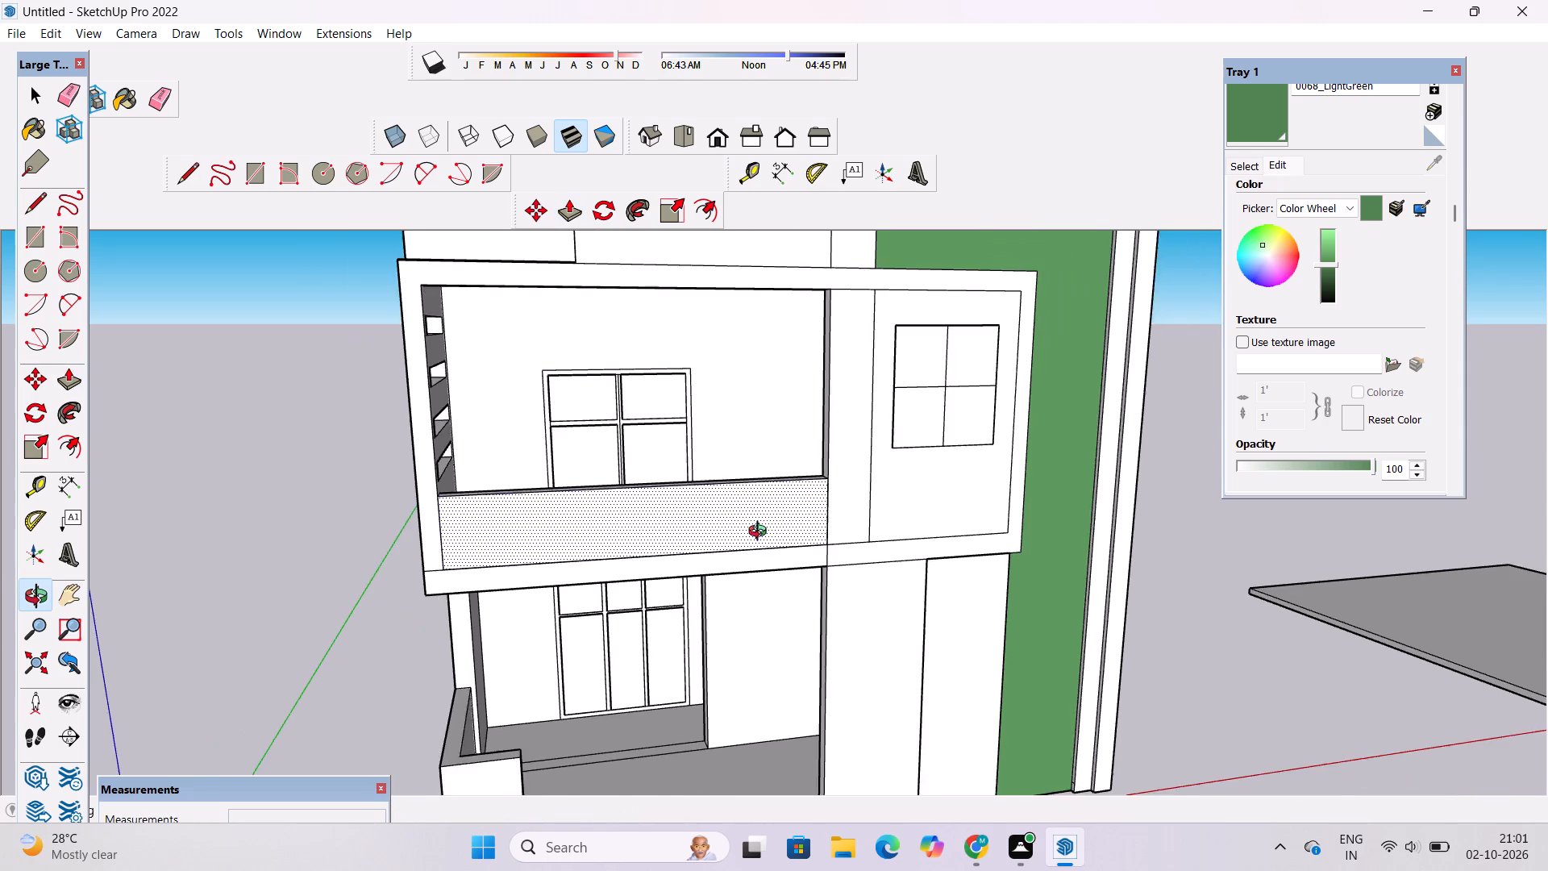
{"action": "left_click_drag", "start_coordinate": [761, 533], "coordinate": [830, 641]}
{"action": "scroll", "coordinate": [807, 604], "scroll_direction": "up", "scroll_amount": 8}
{"action": "left_click_drag", "start_coordinate": [772, 570], "coordinate": [793, 663]}
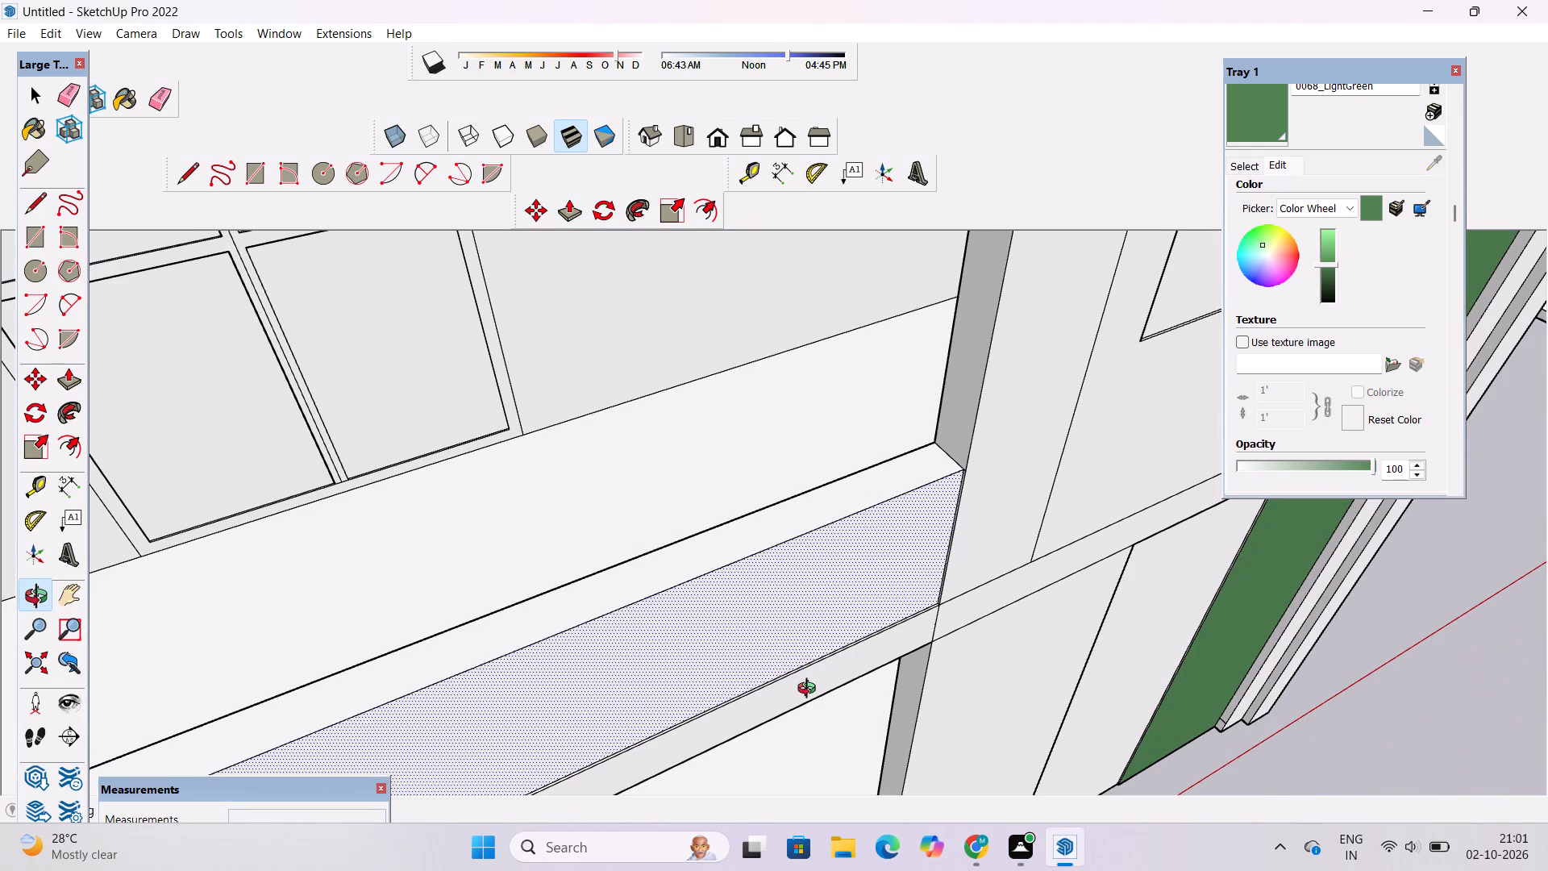
{"action": "left_click_drag", "start_coordinate": [810, 690], "coordinate": [789, 638]}
{"action": "left_click_drag", "start_coordinate": [822, 687], "coordinate": [771, 599]}
{"action": "scroll", "coordinate": [768, 586], "scroll_direction": "down", "scroll_amount": 6}
{"action": "left_click_drag", "start_coordinate": [768, 586], "coordinate": [834, 653], "text": "shift"}
{"action": "scroll", "coordinate": [834, 653], "scroll_direction": "up", "scroll_amount": 1}
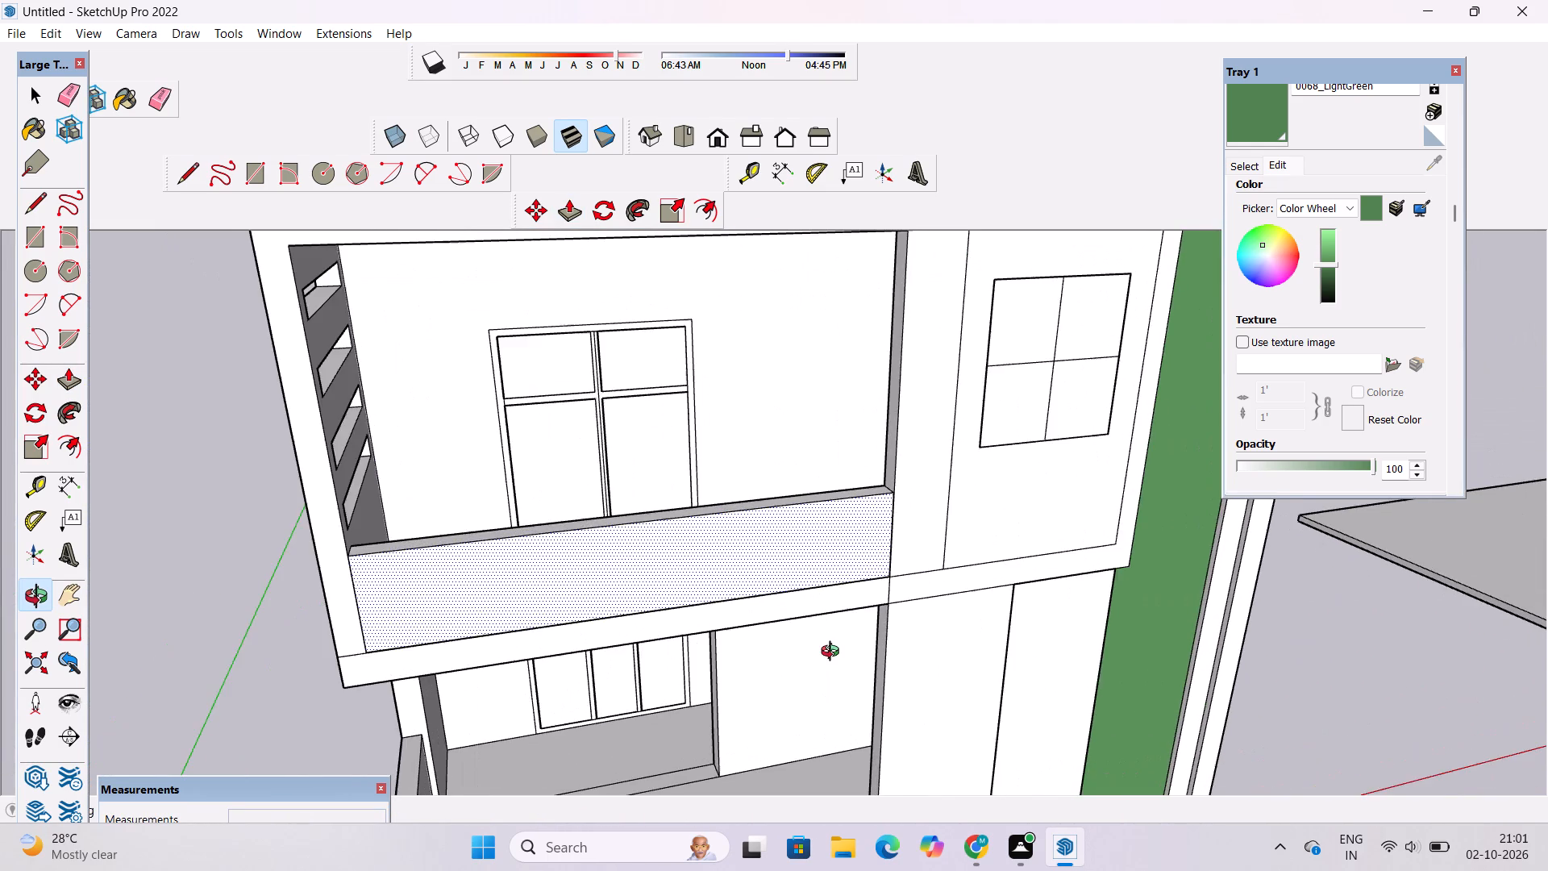
Erase the short vertical edge crossing the frame's bottom band at the balcony wall's end beside the window panel.
{"action": "left_click_drag", "start_coordinate": [834, 652], "coordinate": [801, 627]}
{"action": "left_click_drag", "start_coordinate": [799, 623], "coordinate": [768, 643], "text": "shift"}
{"action": "scroll", "coordinate": [803, 632], "scroll_direction": "up", "scroll_amount": 3}
{"action": "left_click_drag", "start_coordinate": [846, 606], "coordinate": [773, 630], "text": "shift"}
{"action": "left_click", "coordinate": [773, 630]}
{"action": "key", "text": "e"}
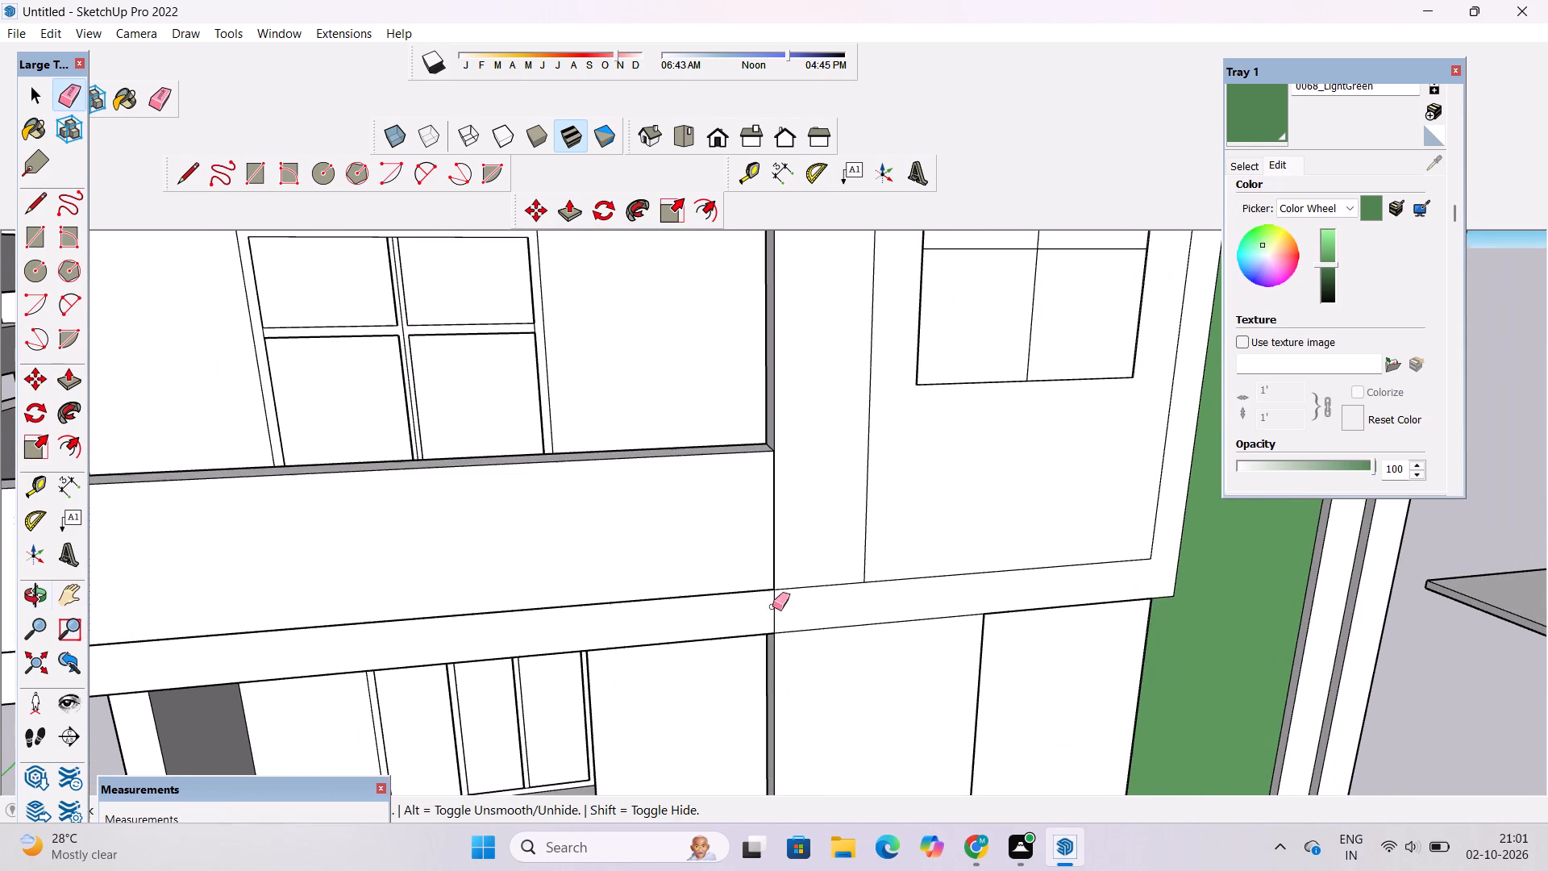
{"action": "left_click", "coordinate": [775, 603]}
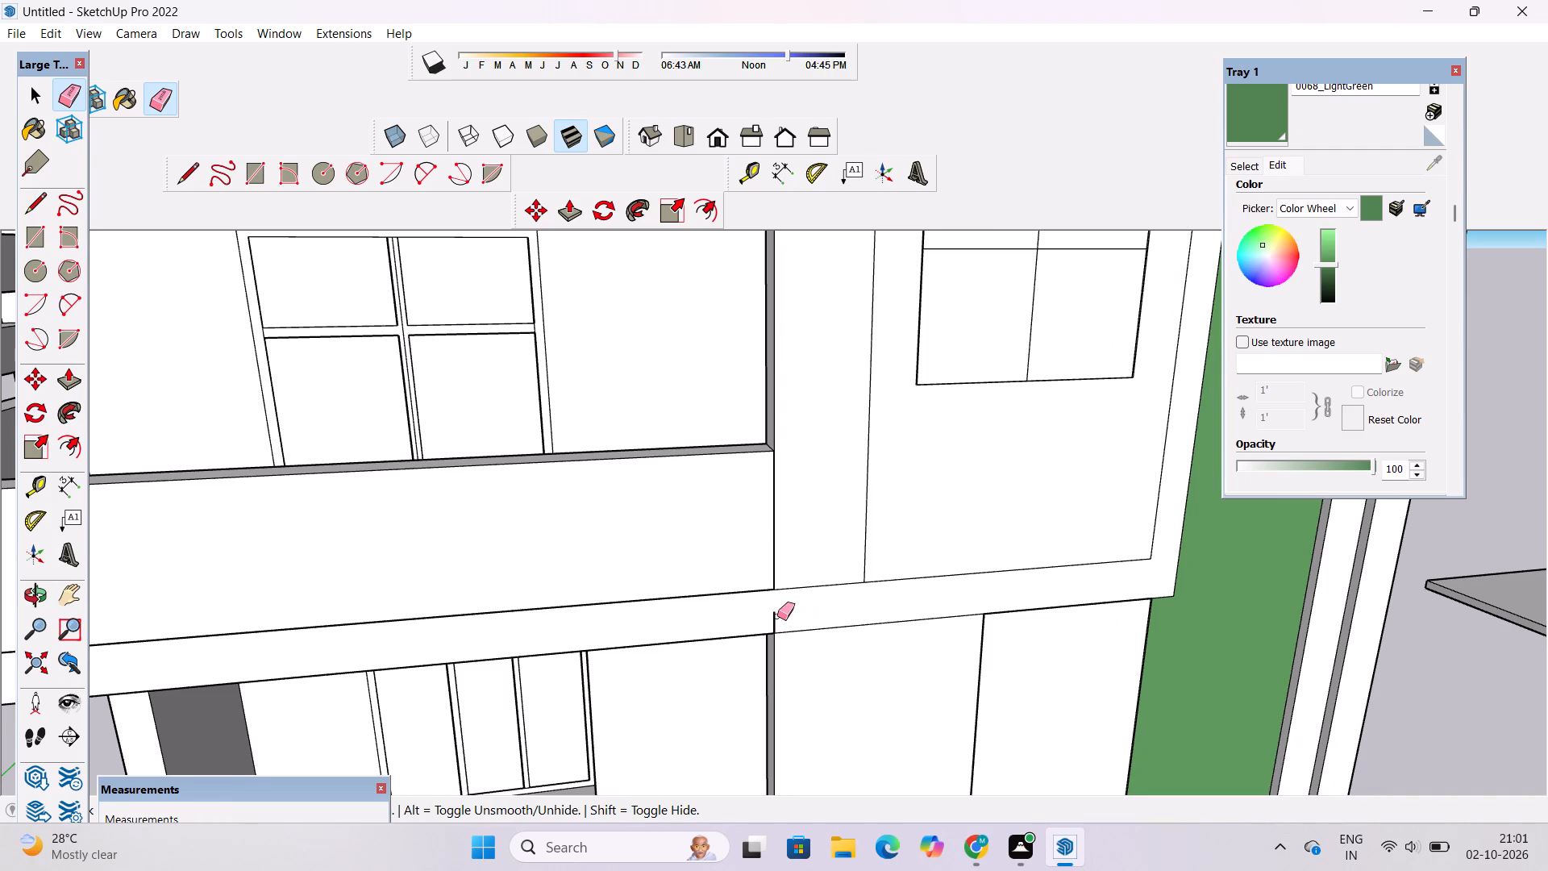
{"action": "left_click", "coordinate": [774, 617]}
{"action": "scroll", "coordinate": [810, 628], "scroll_direction": "down", "scroll_amount": 4}
{"action": "key", "text": "space"}
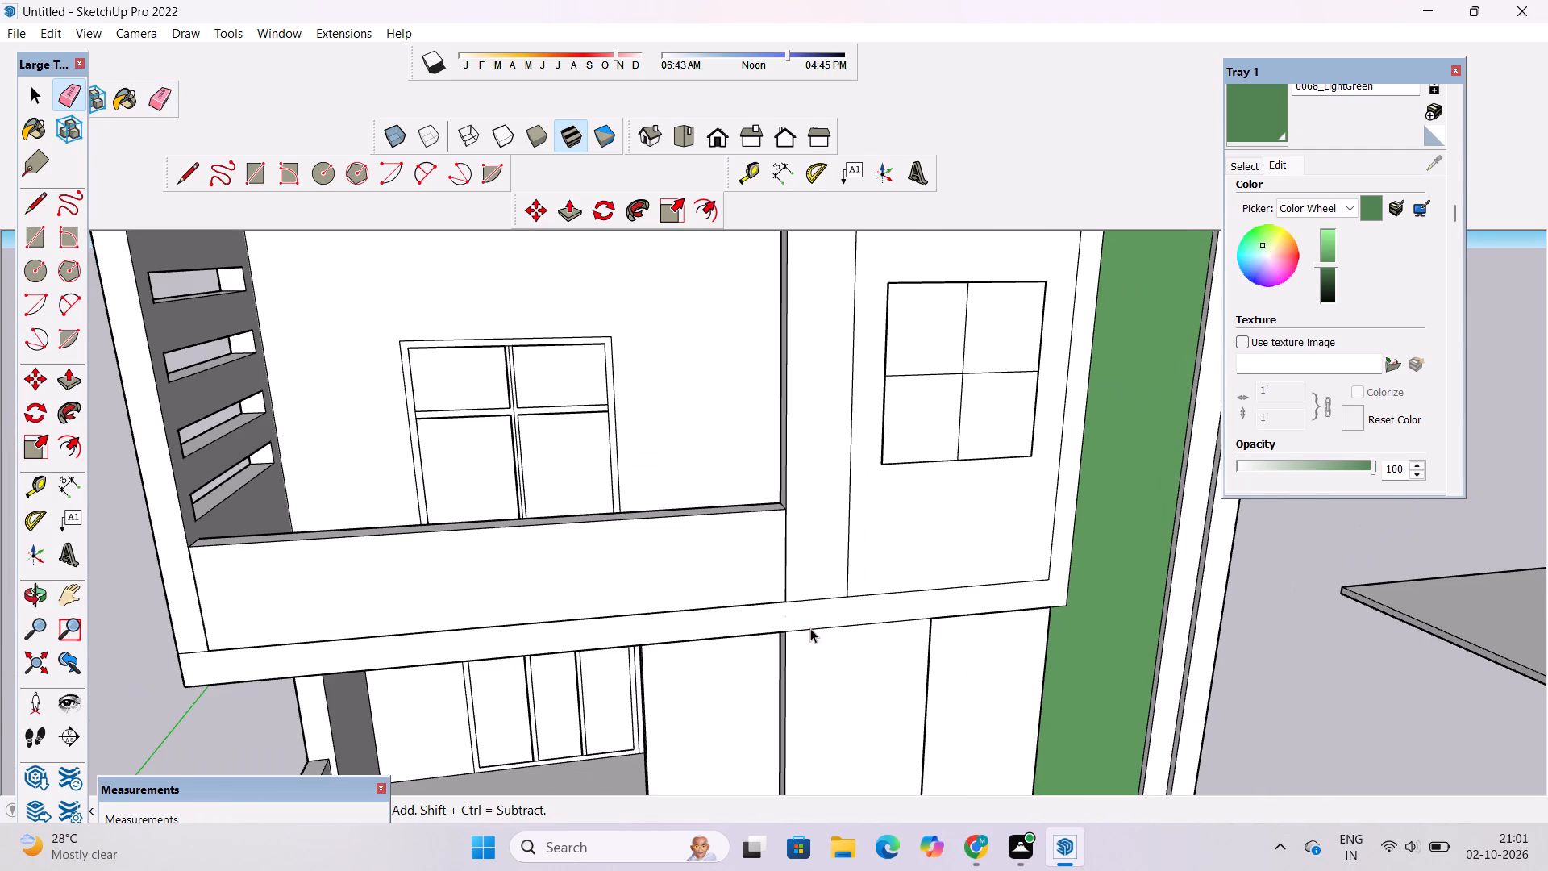
Paint the balcony's recessed front wall face with the darkened 0068_LightGreen material.
{"action": "scroll", "coordinate": [884, 597], "scroll_direction": "down", "scroll_amount": 2}
{"action": "left_click", "coordinate": [1239, 113]}
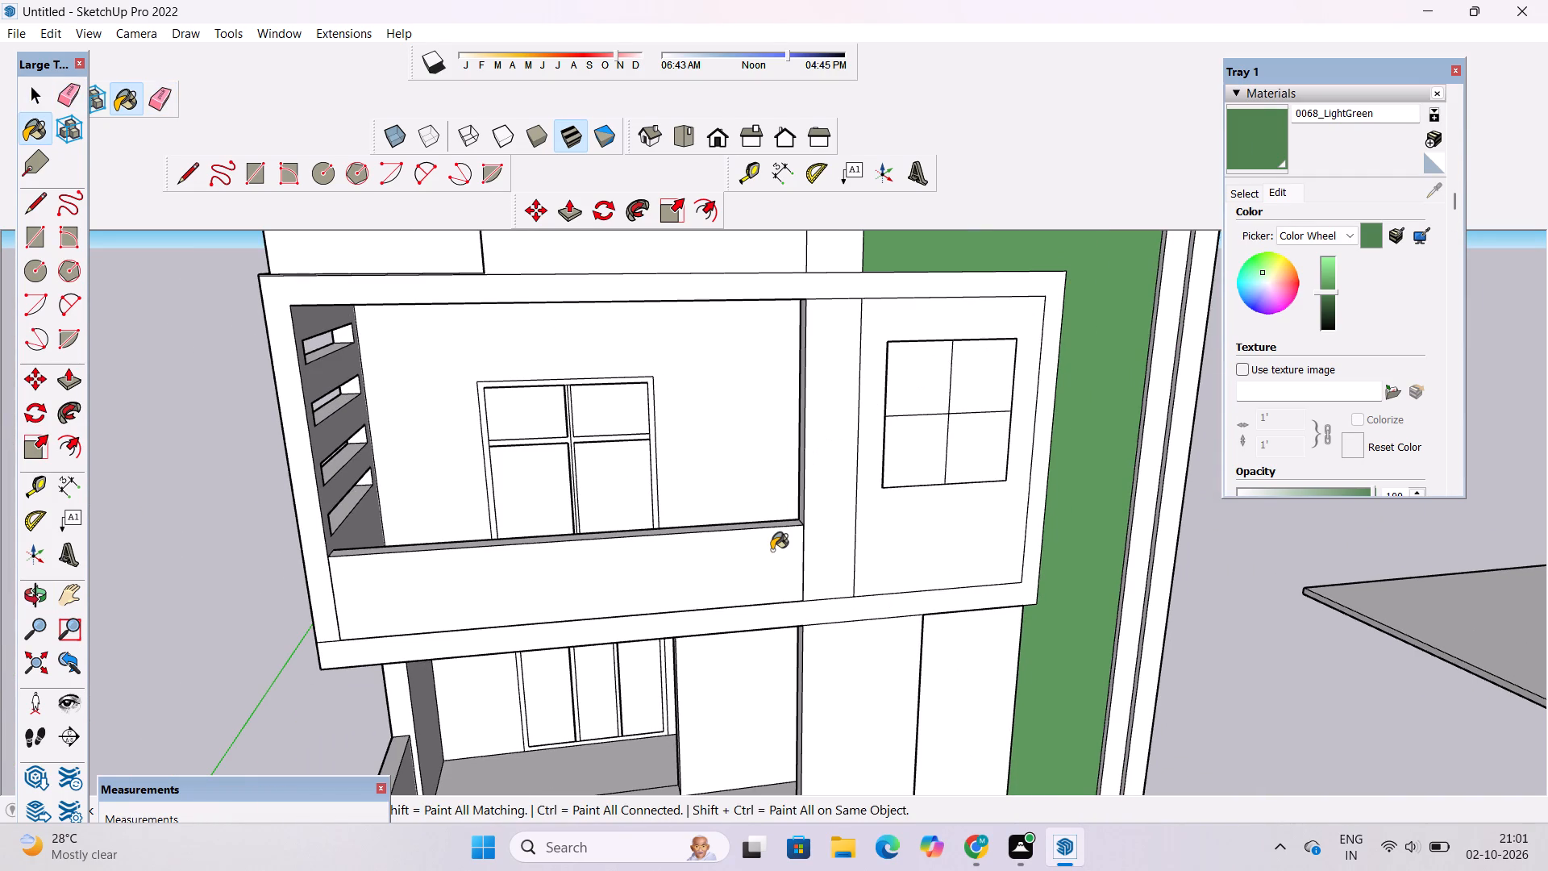
{"action": "left_click", "coordinate": [772, 551]}
{"action": "scroll", "coordinate": [731, 515], "scroll_direction": "up", "scroll_amount": 3}
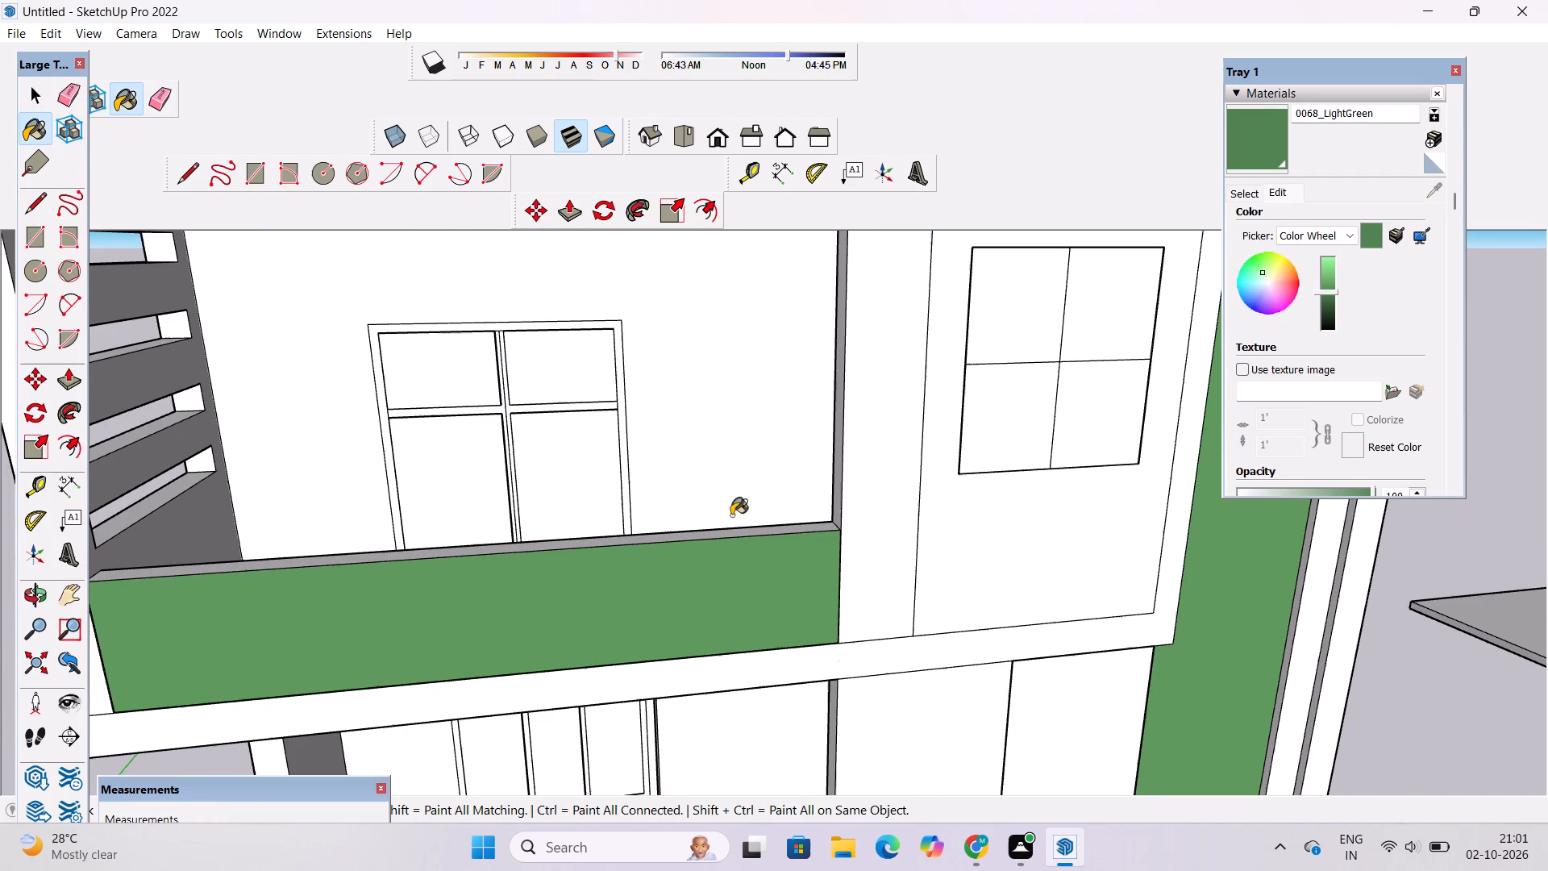
Paint the balcony wall's inner face and top face with the same 0068_LightGreen material.
{"action": "key", "text": "o"}
{"action": "scroll", "coordinate": [730, 515], "scroll_direction": "down", "scroll_amount": 4}
{"action": "left_click_drag", "start_coordinate": [539, 592], "coordinate": [1064, 630]}
{"action": "scroll", "coordinate": [988, 561], "scroll_direction": "up", "scroll_amount": 9}
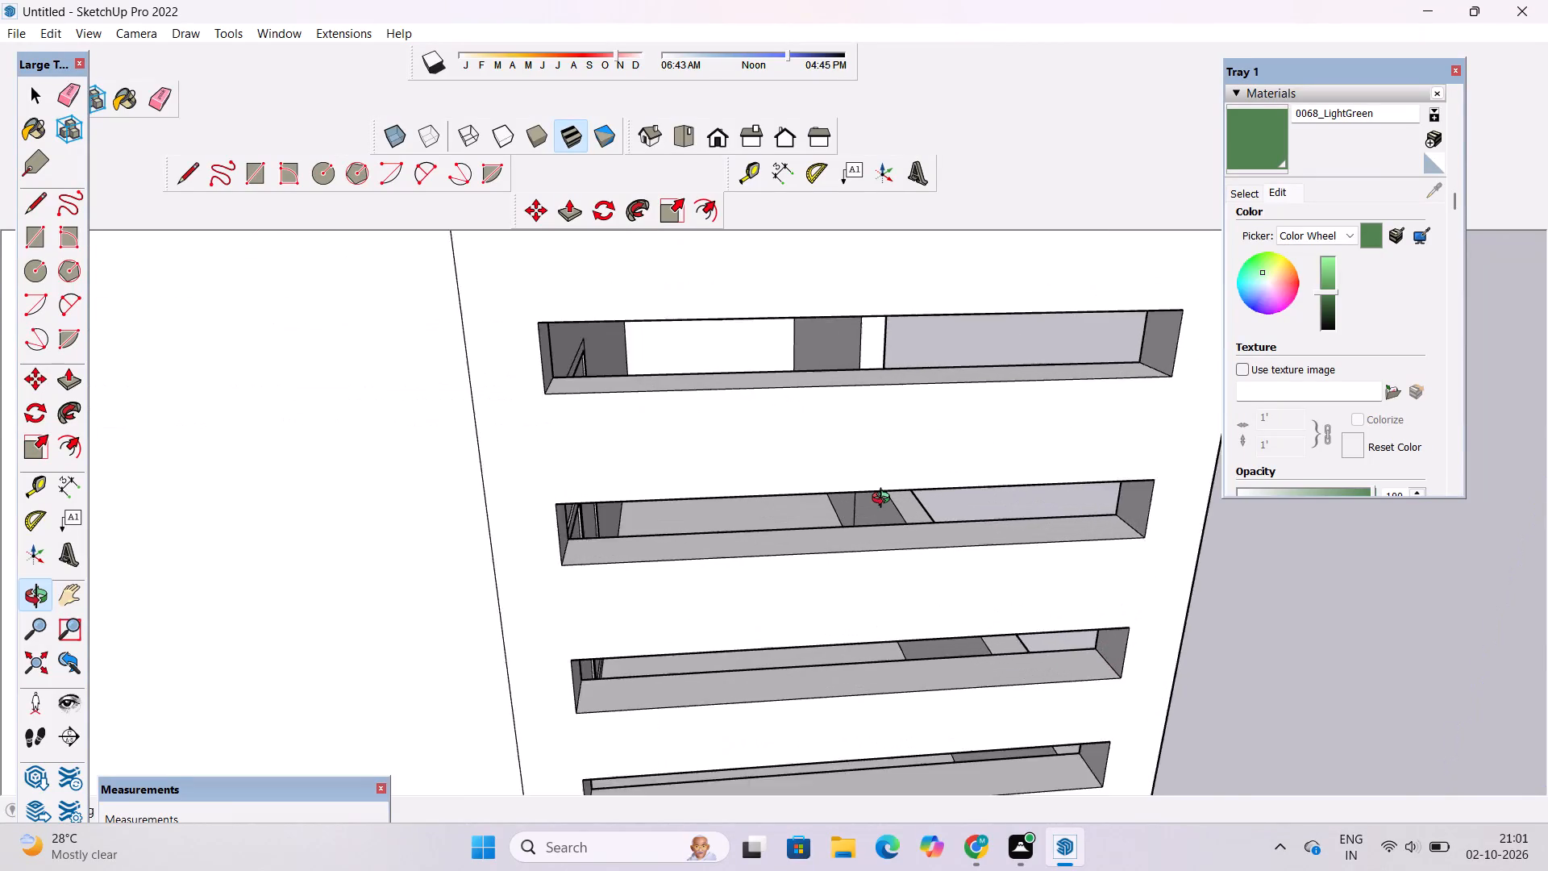
{"action": "scroll", "coordinate": [884, 500], "scroll_direction": "up", "scroll_amount": 4}
{"action": "left_click", "coordinate": [1257, 155]}
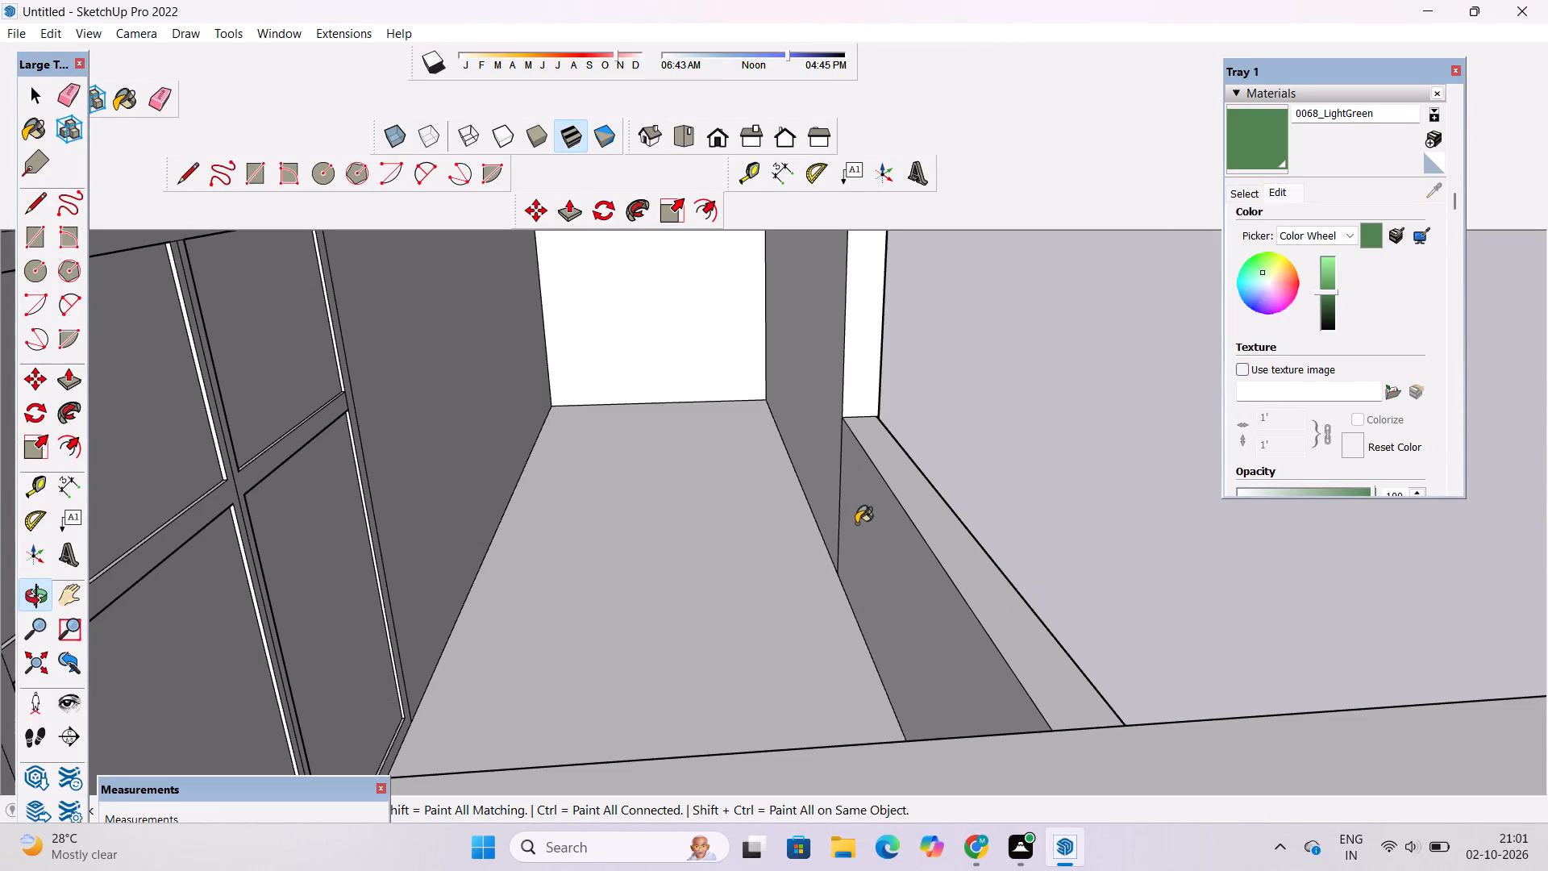
{"action": "left_click", "coordinate": [862, 515]}
{"action": "key", "text": "o"}
{"action": "scroll", "coordinate": [825, 545], "scroll_direction": "down", "scroll_amount": 4}
{"action": "left_click_drag", "start_coordinate": [967, 606], "coordinate": [677, 604]}
{"action": "scroll", "coordinate": [644, 588], "scroll_direction": "down", "scroll_amount": 7}
{"action": "left_click_drag", "start_coordinate": [951, 671], "coordinate": [818, 612]}
{"action": "left_click", "coordinate": [1263, 148]}
{"action": "scroll", "coordinate": [971, 634], "scroll_direction": "up", "scroll_amount": 8}
{"action": "left_click", "coordinate": [963, 565]}
{"action": "scroll", "coordinate": [807, 528], "scroll_direction": "down", "scroll_amount": 11}
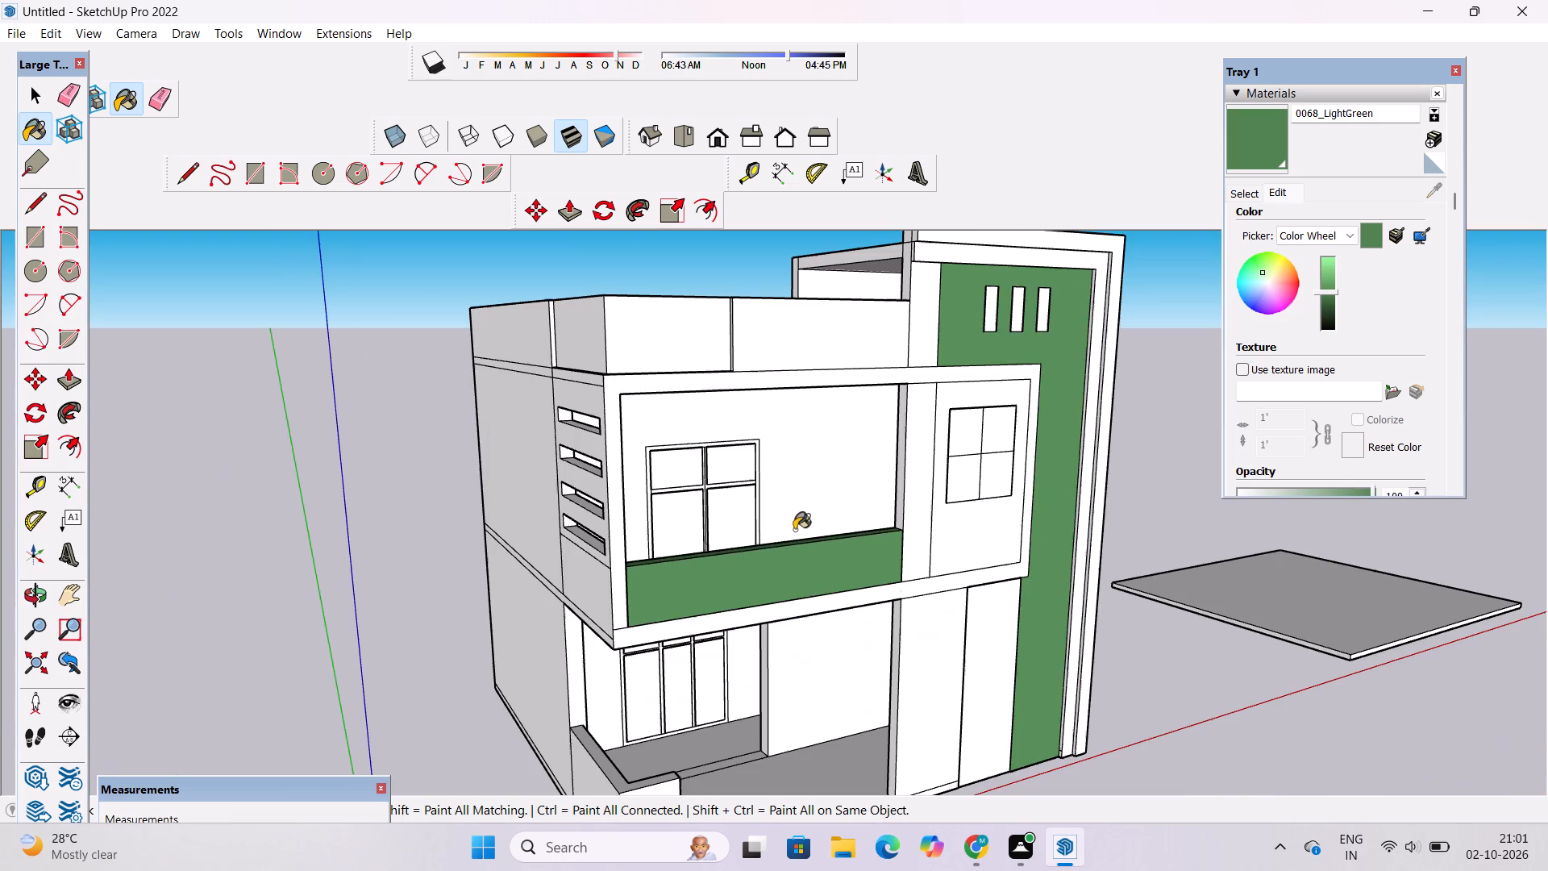
Examine the green balcony wall together with the tower and ground-floor facade from the front.
{"action": "key", "text": "o"}
{"action": "triple_click", "coordinate": [865, 608]}
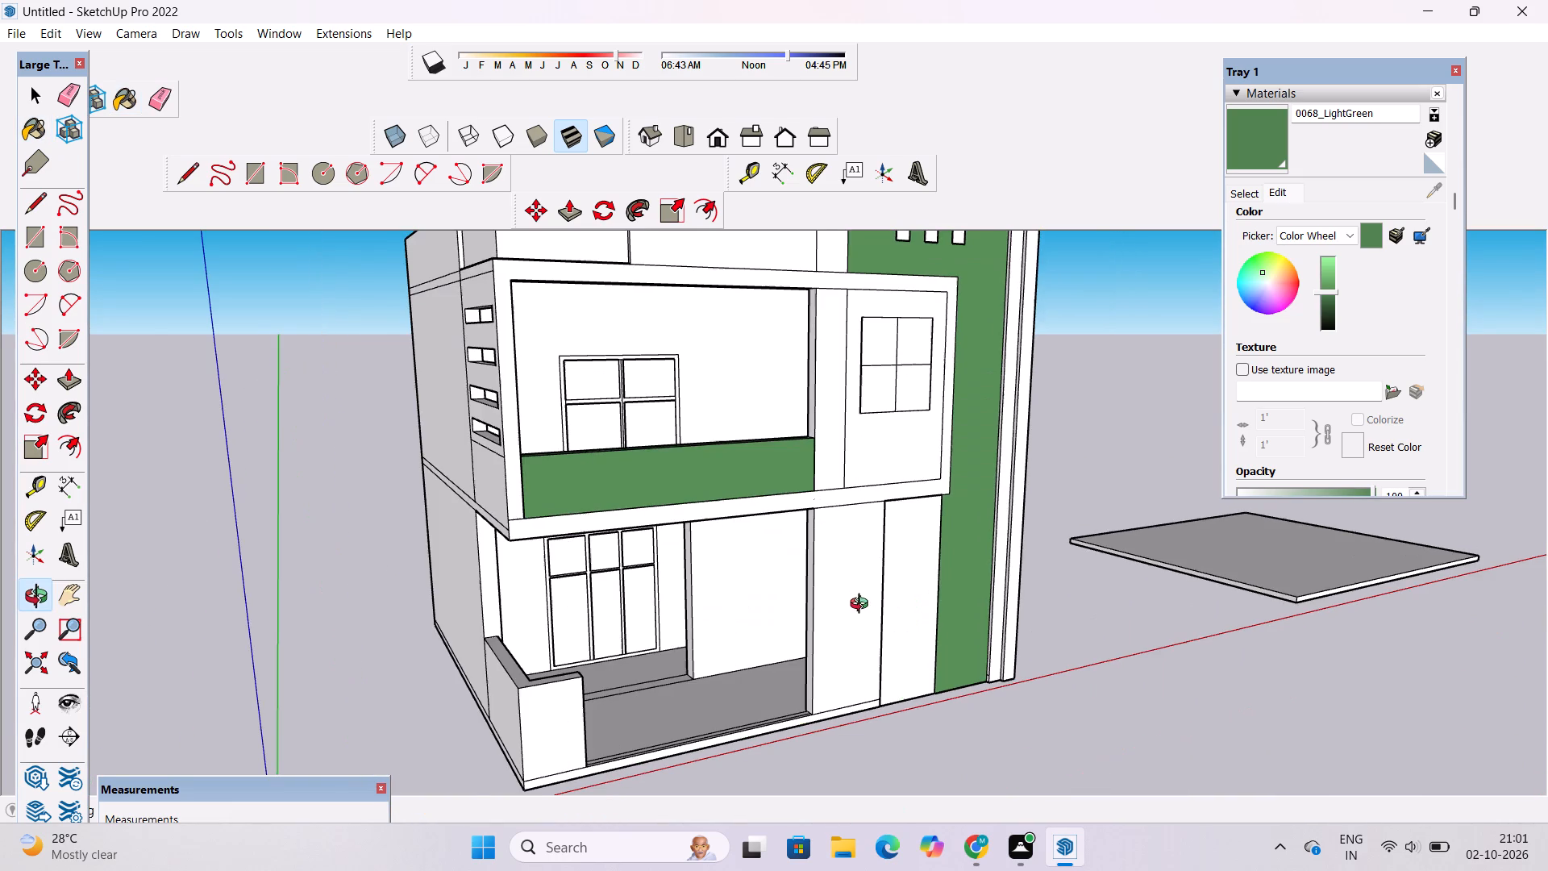
{"action": "left_click_drag", "start_coordinate": [863, 606], "coordinate": [811, 612], "text": "shift"}
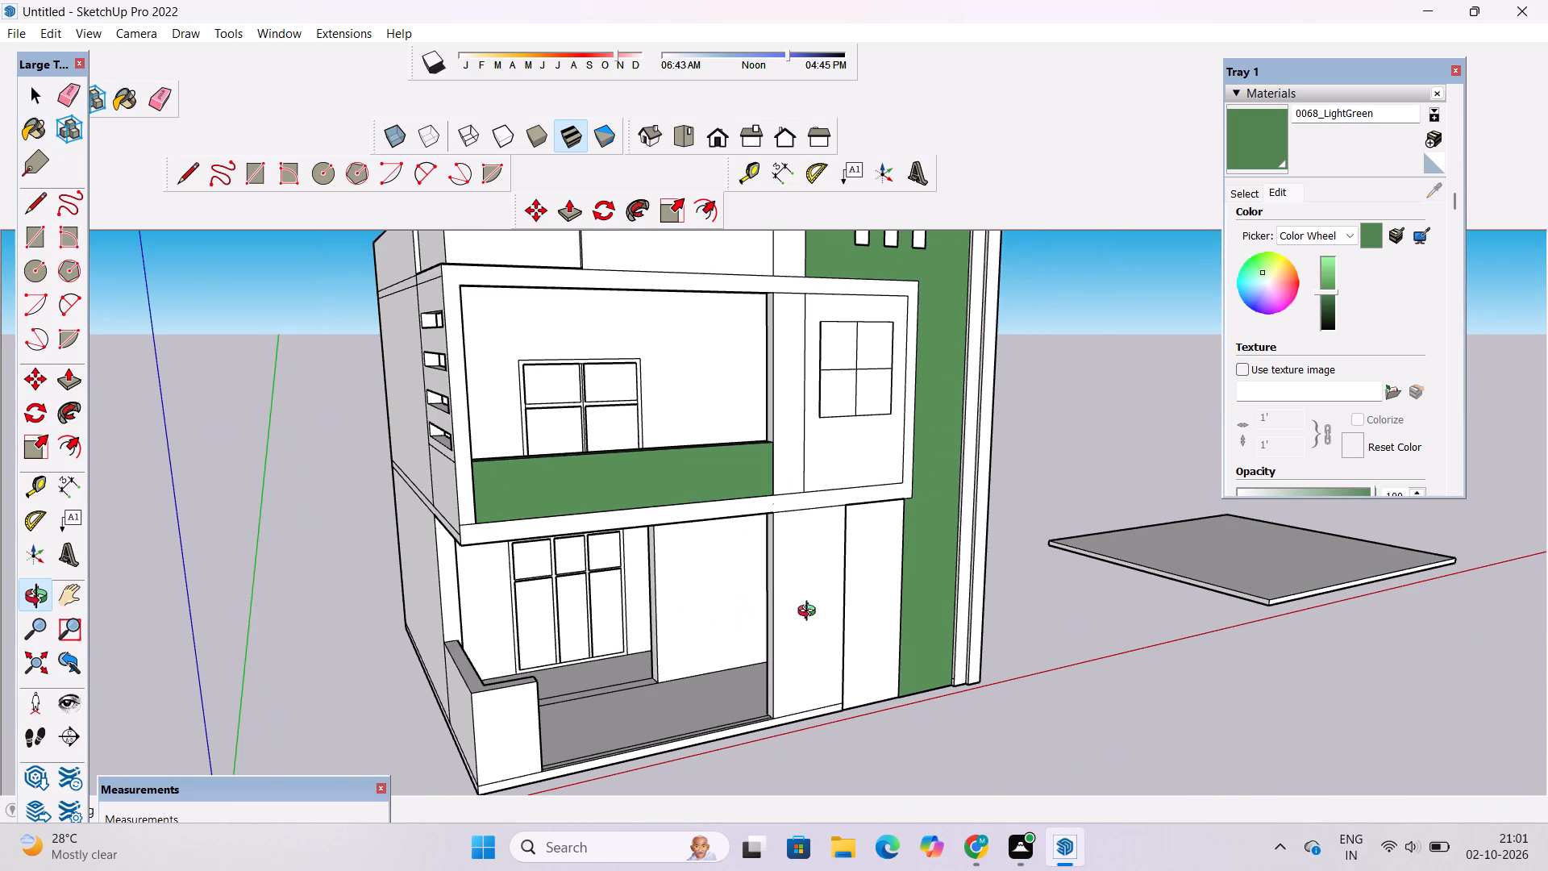
{"action": "left_click_drag", "start_coordinate": [926, 552], "coordinate": [790, 582], "text": "shift"}
{"action": "left_click_drag", "start_coordinate": [792, 587], "coordinate": [743, 601]}
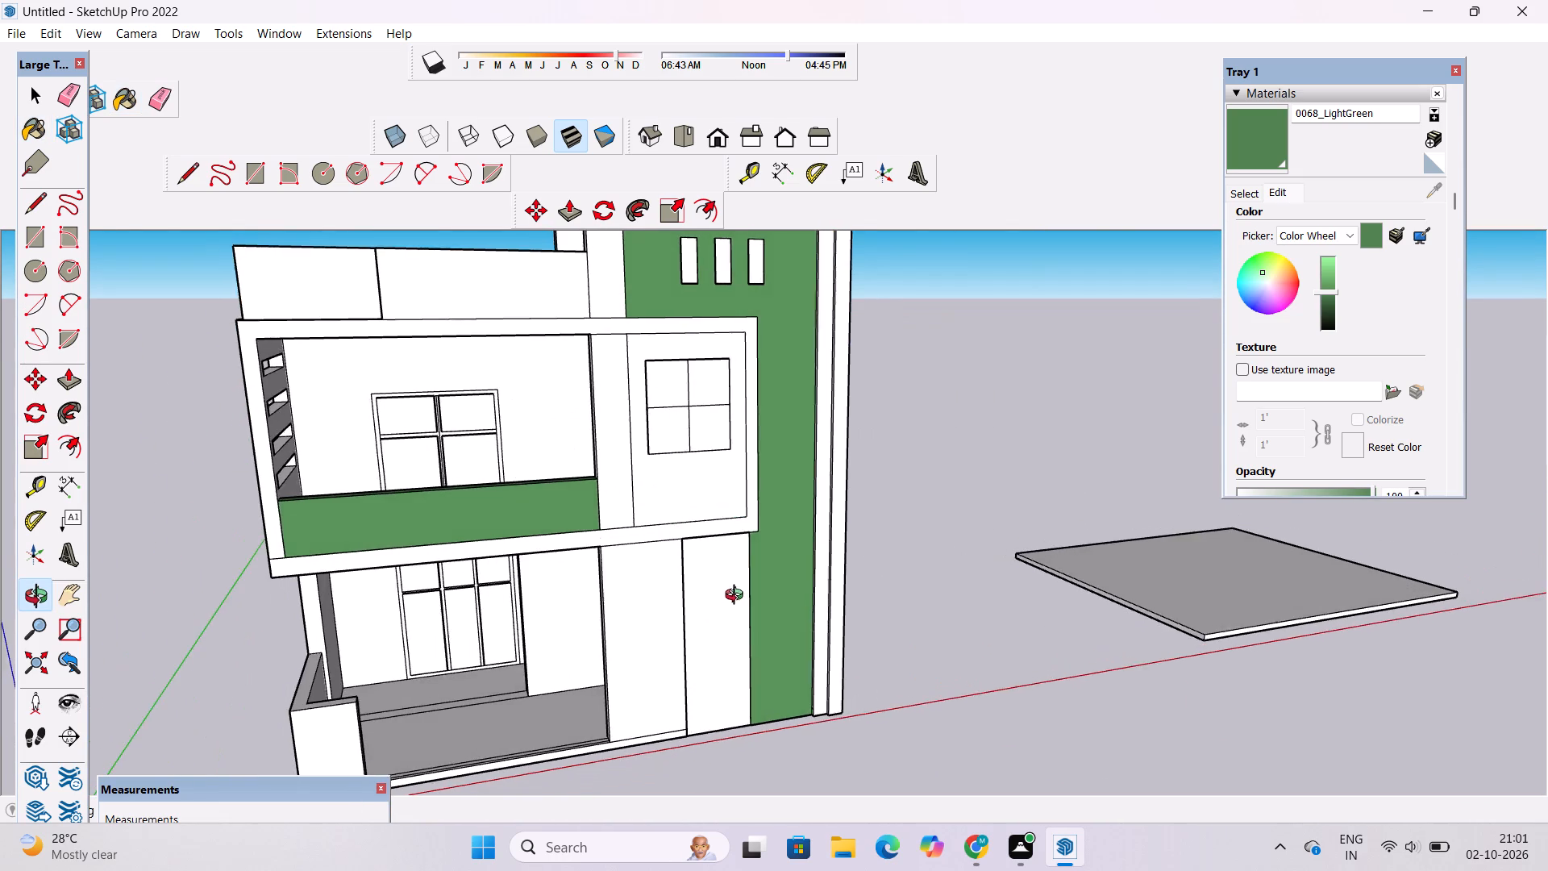
{"action": "left_click_drag", "start_coordinate": [737, 597], "coordinate": [818, 619], "text": "shift"}
{"action": "left_click_drag", "start_coordinate": [812, 615], "coordinate": [826, 588]}
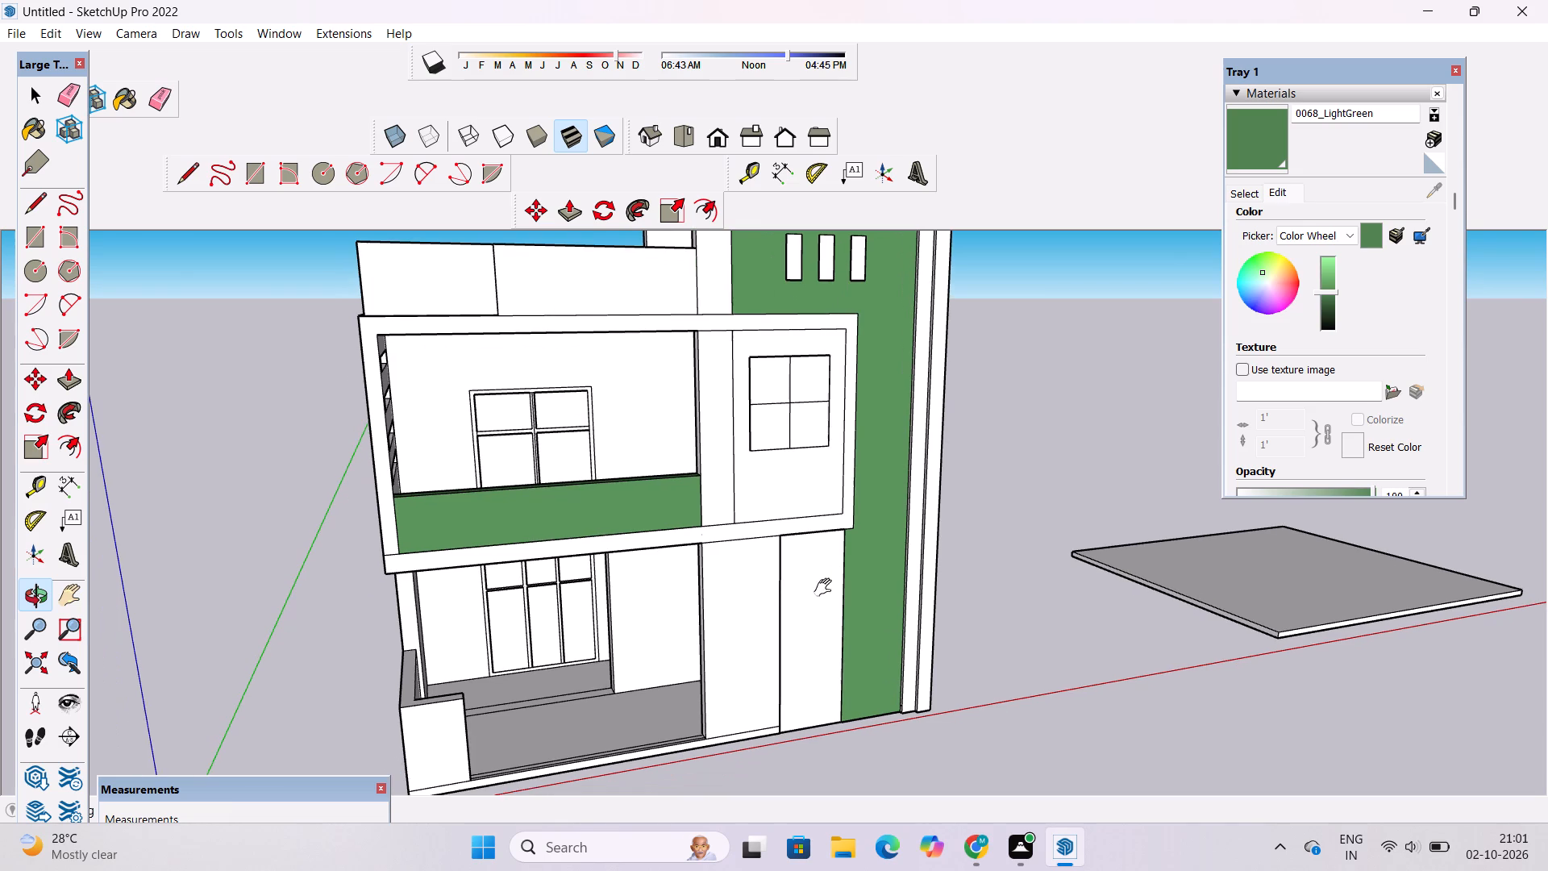
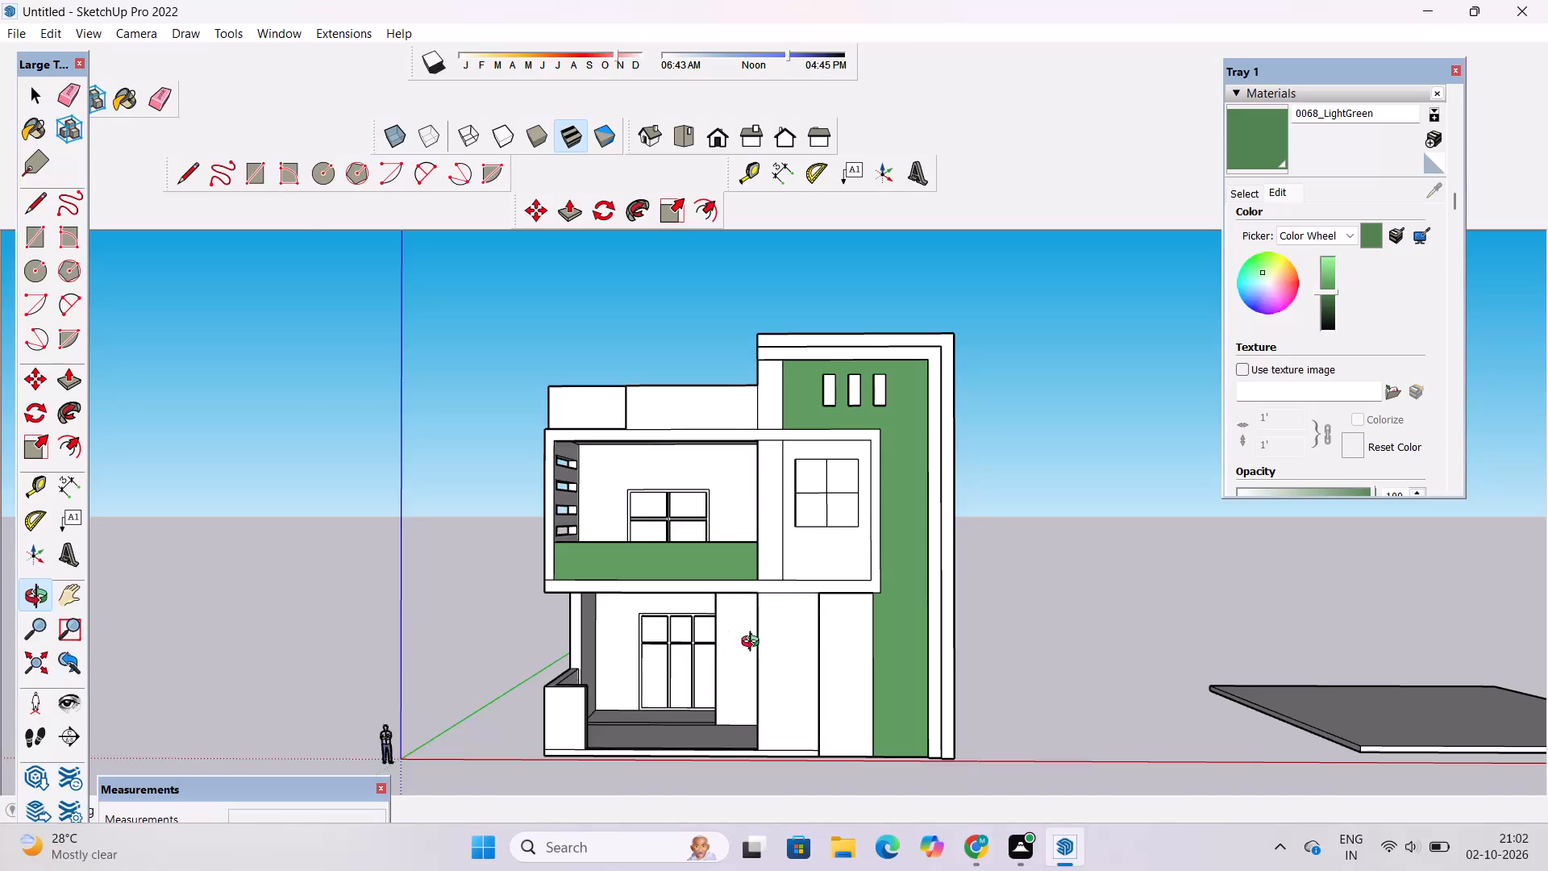
Examine the house's front elevation and its green-painted areas from several distances and angles.
{"action": "scroll", "coordinate": [798, 675], "scroll_direction": "up", "scroll_amount": 2}
{"action": "left_click_drag", "start_coordinate": [802, 680], "coordinate": [805, 602]}
{"action": "left_click_drag", "start_coordinate": [822, 606], "coordinate": [839, 606]}
{"action": "left_click_drag", "start_coordinate": [839, 606], "coordinate": [838, 616], "text": "shift"}
{"action": "scroll", "coordinate": [830, 606], "scroll_direction": "down", "scroll_amount": 2}
{"action": "left_click_drag", "start_coordinate": [830, 606], "coordinate": [833, 631], "text": "shift"}
{"action": "left_click_drag", "start_coordinate": [833, 631], "coordinate": [830, 597]}
{"action": "scroll", "coordinate": [826, 590], "scroll_direction": "up", "scroll_amount": 2}
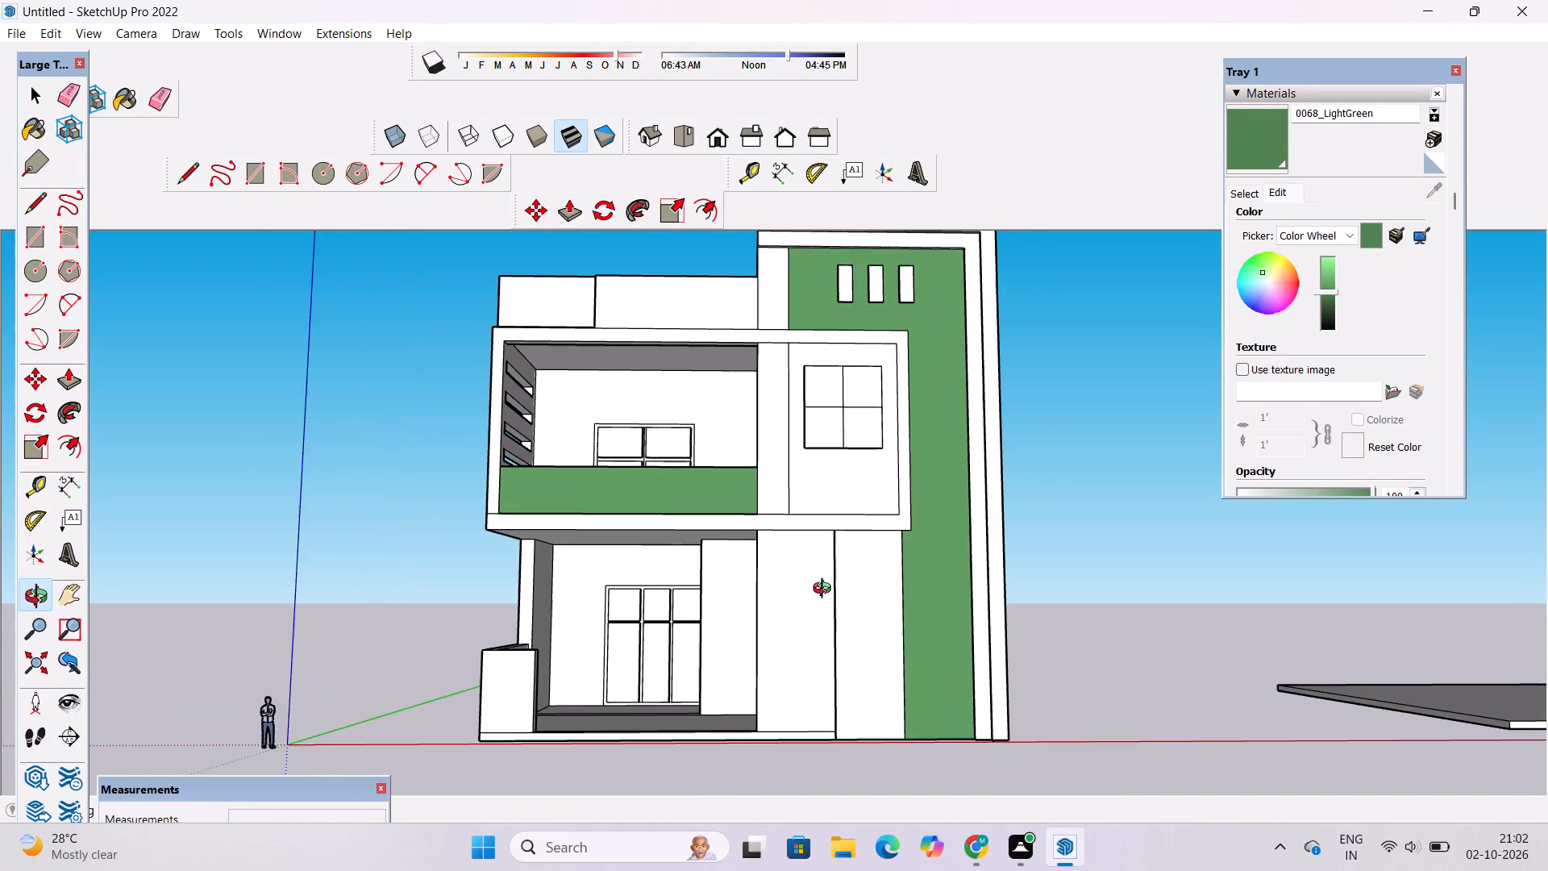
{"action": "scroll", "coordinate": [826, 590], "scroll_direction": "up", "scroll_amount": 2}
{"action": "left_click_drag", "start_coordinate": [834, 581], "coordinate": [781, 573], "text": "shift"}
{"action": "left_click_drag", "start_coordinate": [789, 580], "coordinate": [824, 602]}
{"action": "scroll", "coordinate": [828, 603], "scroll_direction": "up", "scroll_amount": 1}
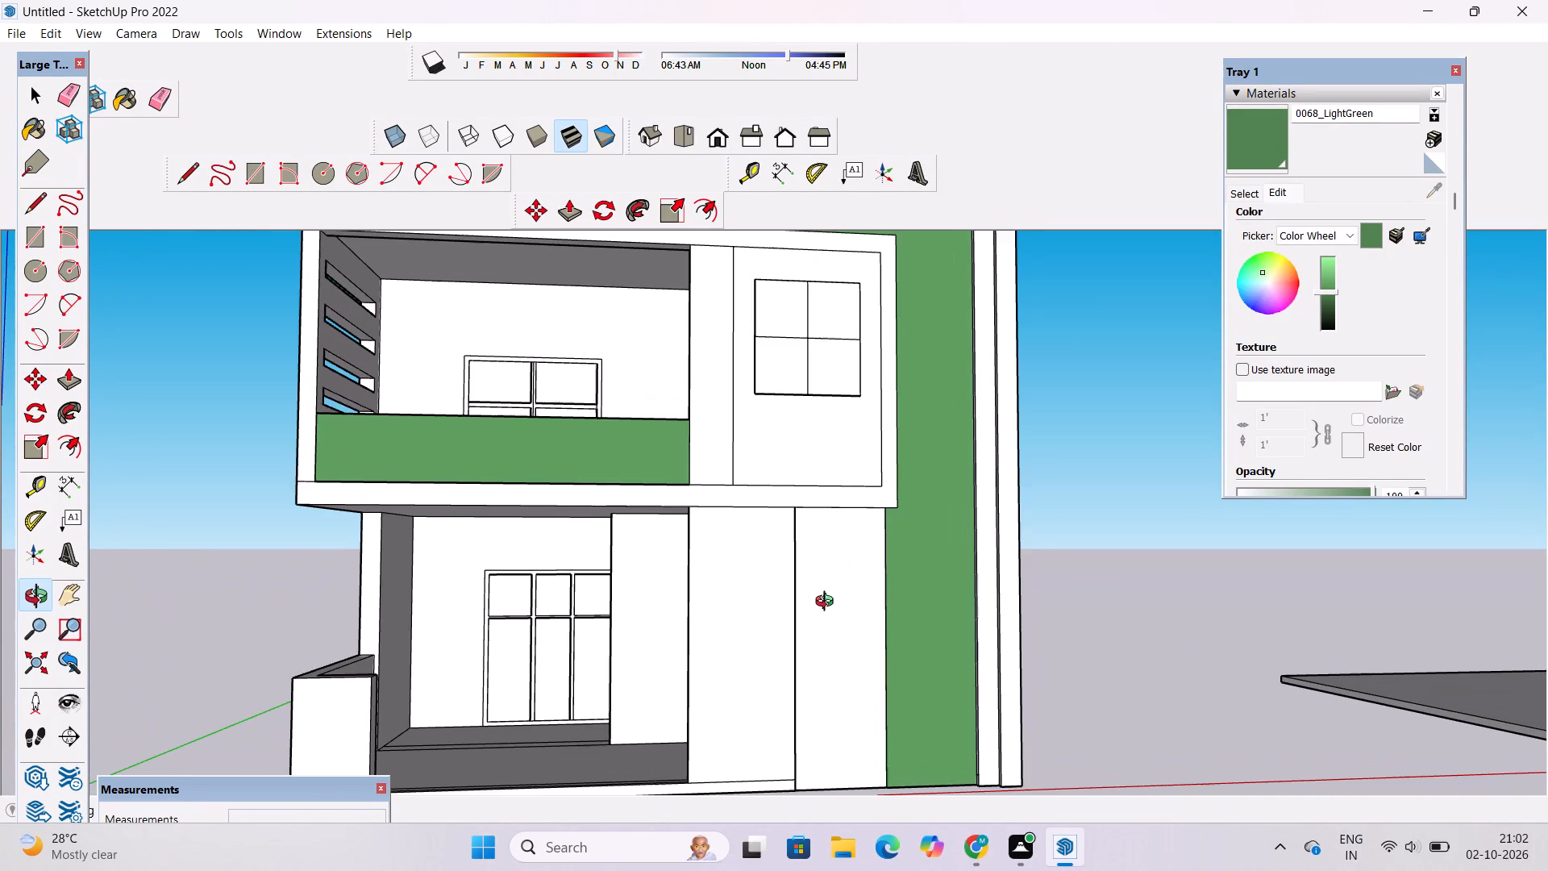
{"action": "scroll", "coordinate": [828, 603], "scroll_direction": "up", "scroll_amount": 1}
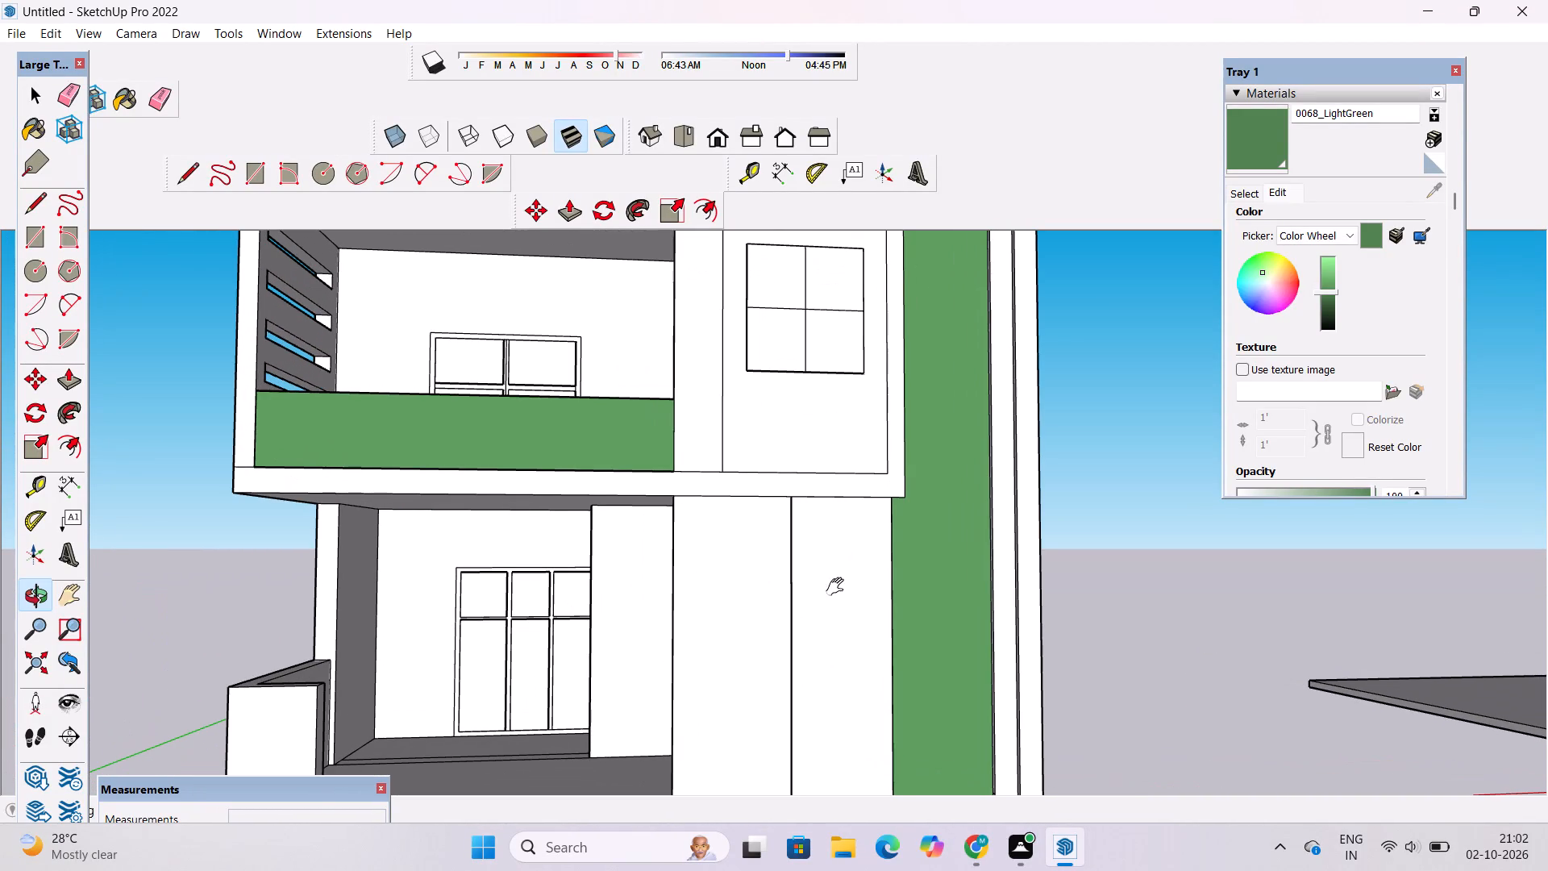
{"action": "left_click", "coordinate": [838, 587], "text": "shift"}
{"action": "scroll", "coordinate": [838, 594], "scroll_direction": "up", "scroll_amount": 1}
{"action": "scroll", "coordinate": [835, 583], "scroll_direction": "down", "scroll_amount": 4}
{"action": "left_click_drag", "start_coordinate": [866, 638], "coordinate": [859, 592], "text": "shift"}
{"action": "left_click", "coordinate": [856, 590]}
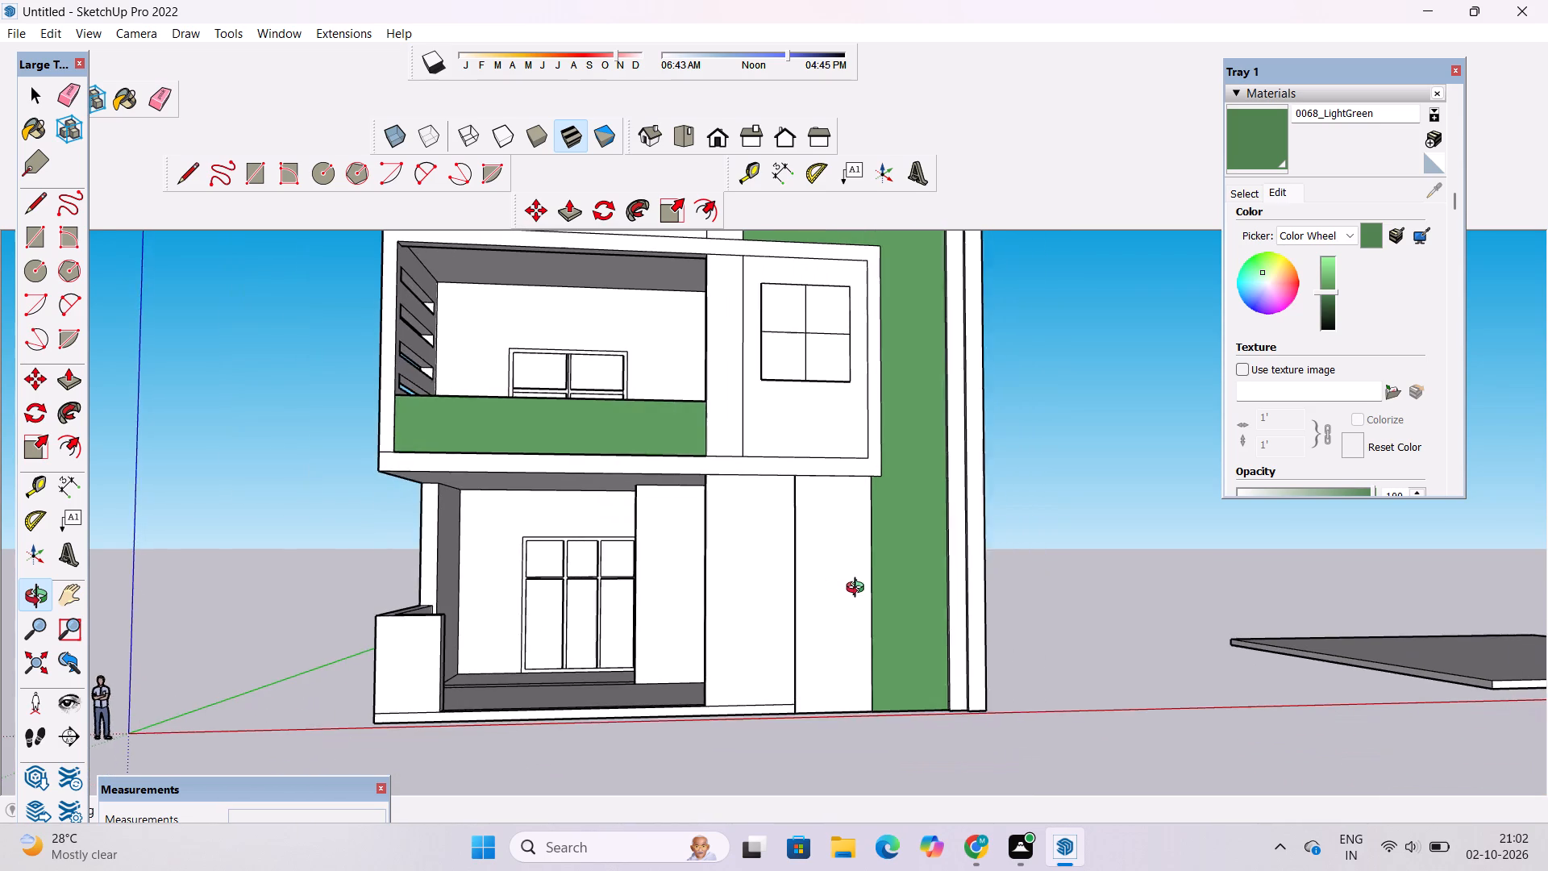
{"action": "scroll", "coordinate": [860, 593], "scroll_direction": "down", "scroll_amount": 4}
{"action": "left_click_drag", "start_coordinate": [758, 561], "coordinate": [769, 627]}
{"action": "left_click_drag", "start_coordinate": [780, 600], "coordinate": [761, 627], "text": "shift"}
{"action": "scroll", "coordinate": [757, 620], "scroll_direction": "down", "scroll_amount": 4}
{"action": "left_click_drag", "start_coordinate": [756, 611], "coordinate": [755, 668], "text": "shift"}
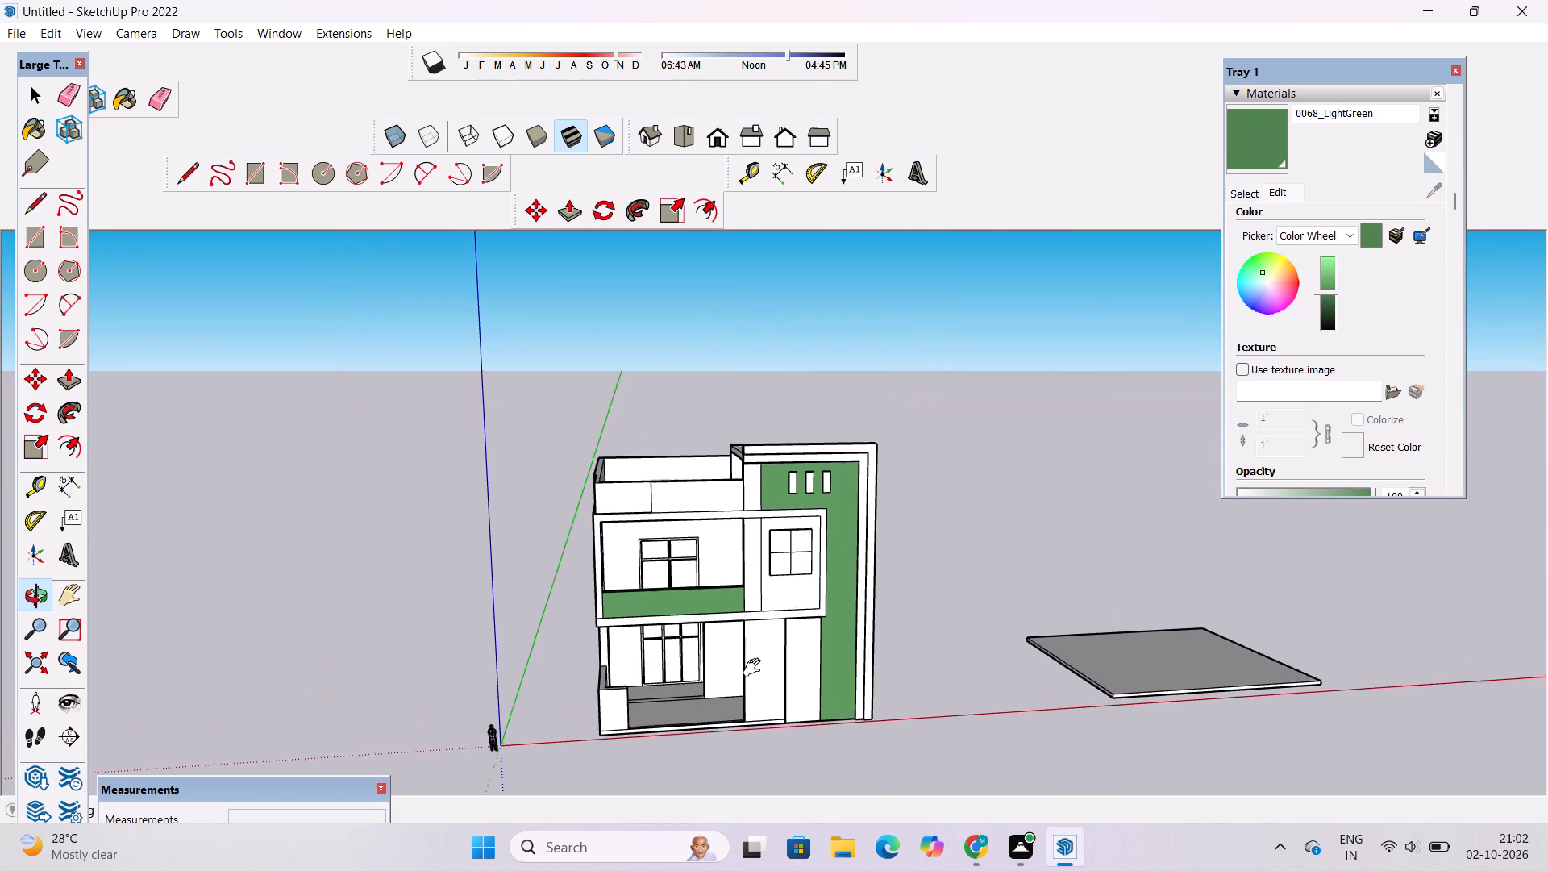
{"action": "left_click_drag", "start_coordinate": [755, 668], "coordinate": [755, 682], "text": "shift"}
{"action": "scroll", "coordinate": [778, 601], "scroll_direction": "up", "scroll_amount": 3}
{"action": "scroll", "coordinate": [778, 601], "scroll_direction": "down", "scroll_amount": 1}
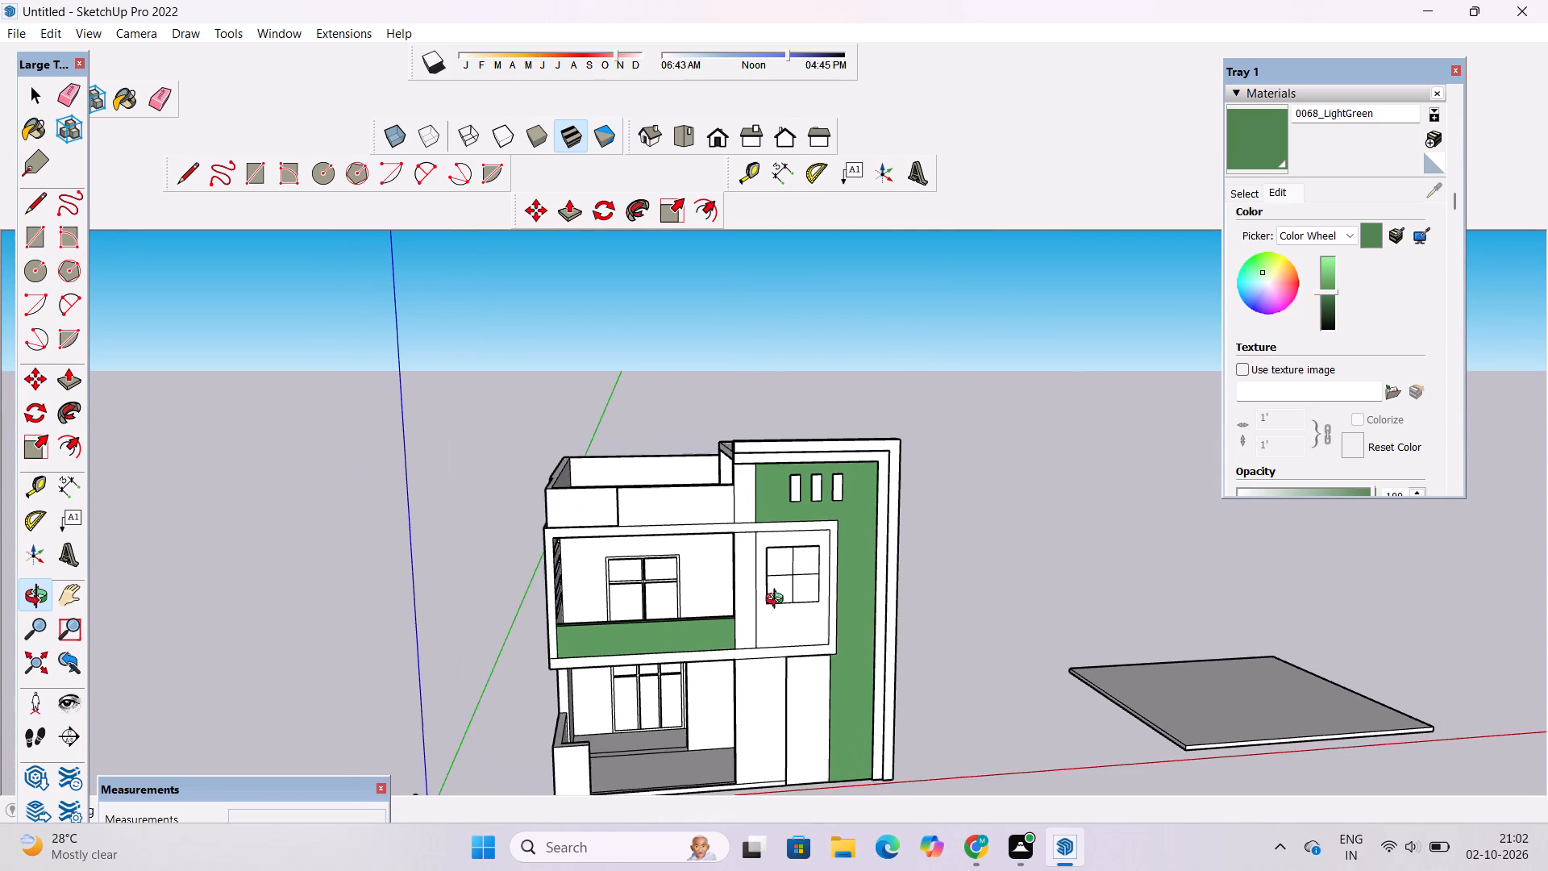
{"action": "left_click_drag", "start_coordinate": [780, 590], "coordinate": [748, 631], "text": "shift"}
{"action": "left_click_drag", "start_coordinate": [748, 633], "coordinate": [744, 619], "text": "shift"}
{"action": "left_click_drag", "start_coordinate": [759, 642], "coordinate": [757, 617]}
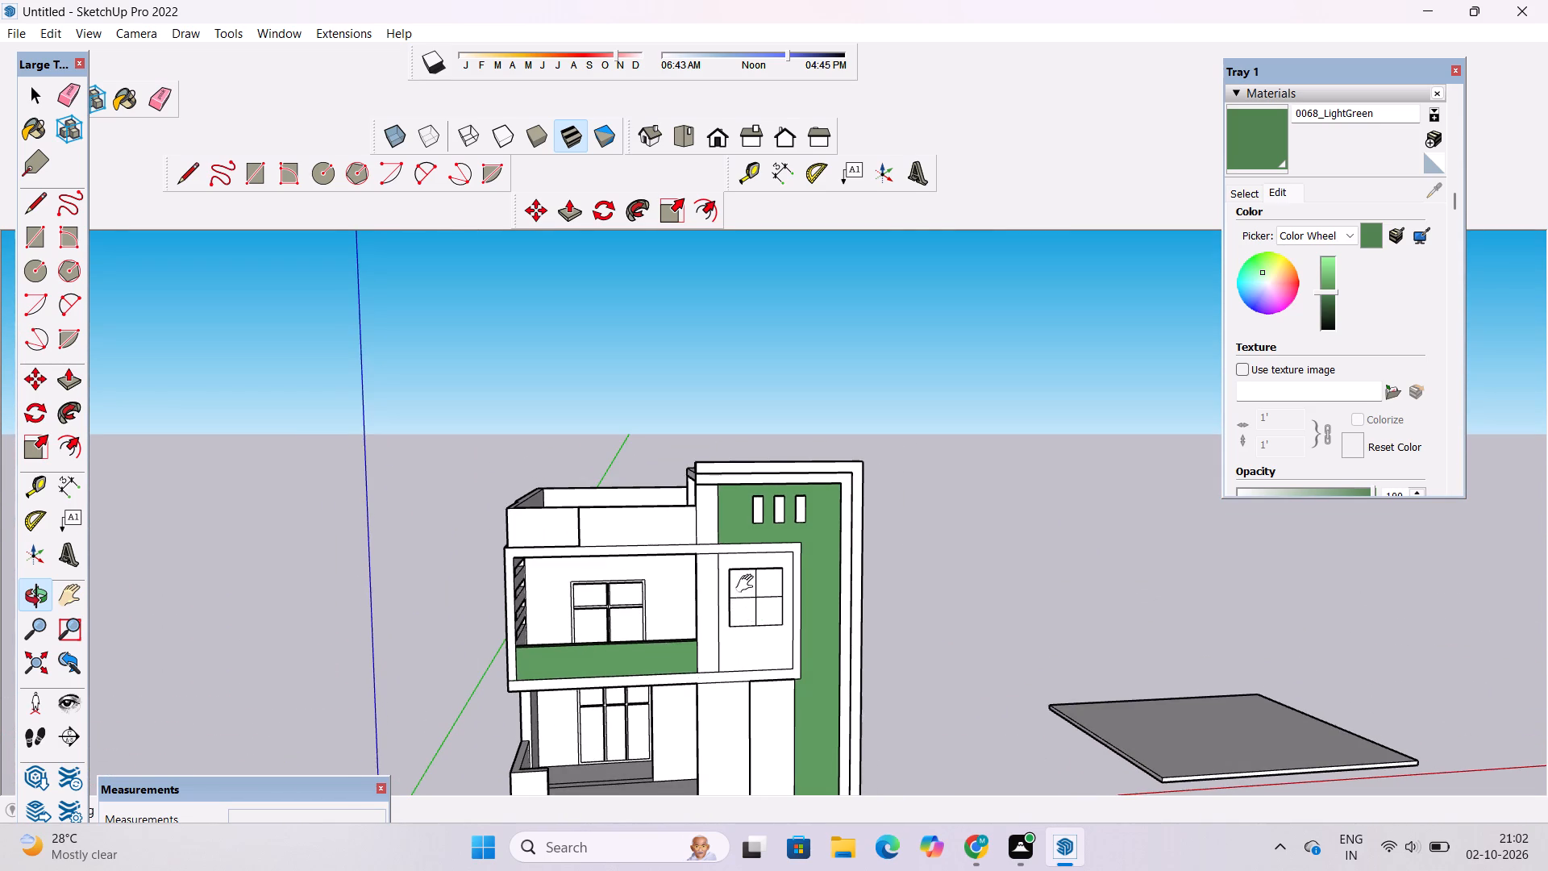
{"action": "left_click_drag", "start_coordinate": [748, 584], "coordinate": [745, 540], "text": "shift"}
{"action": "scroll", "coordinate": [734, 566], "scroll_direction": "down", "scroll_amount": 3}
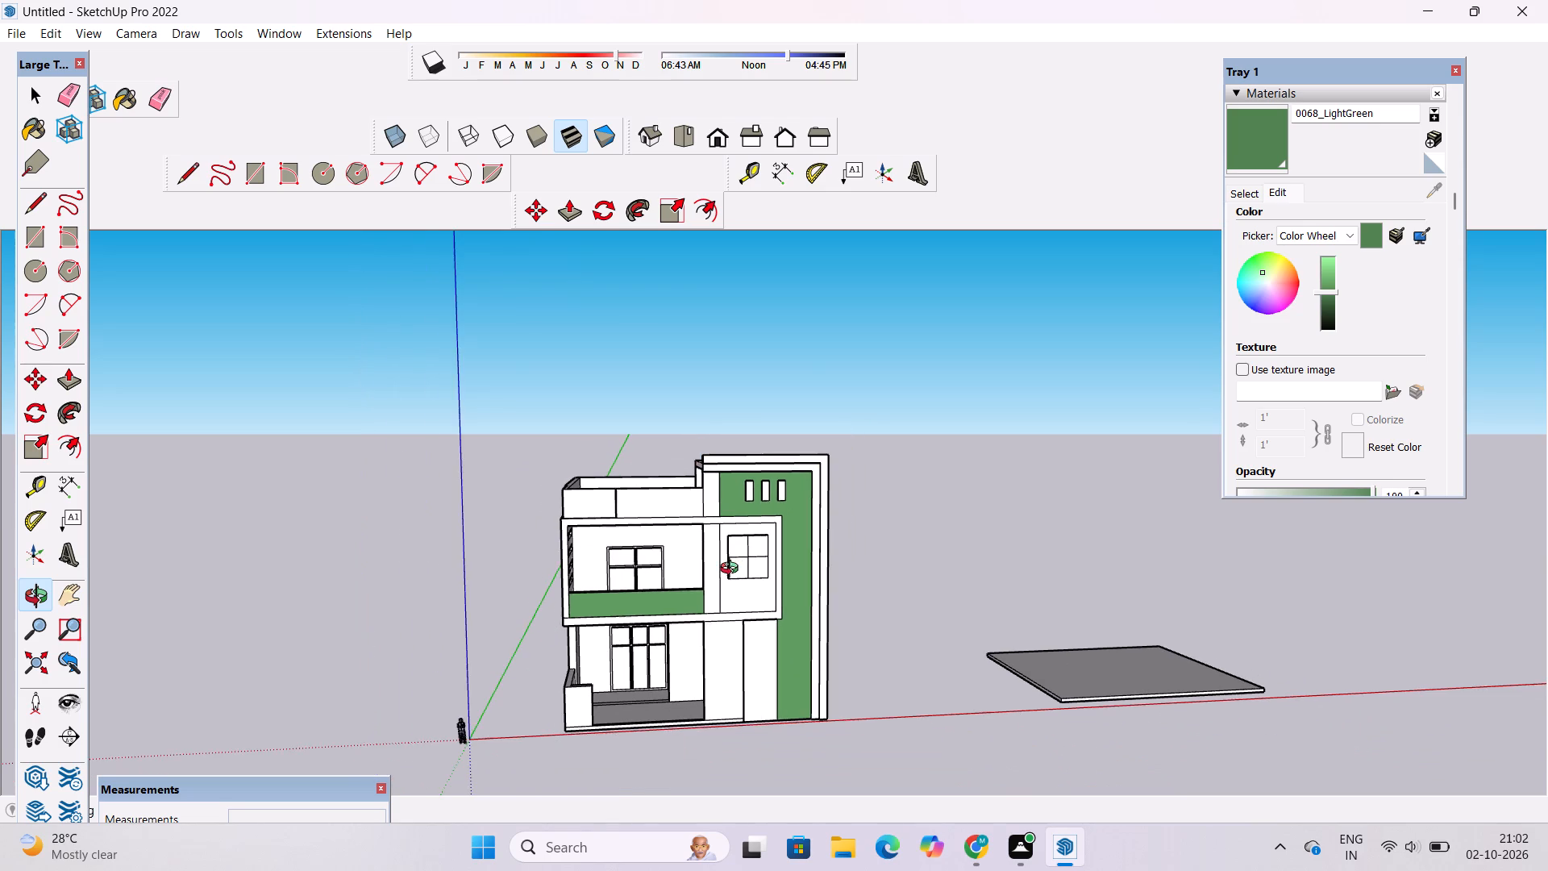
{"action": "scroll", "coordinate": [733, 572], "scroll_direction": "down", "scroll_amount": 2}
{"action": "left_click_drag", "start_coordinate": [731, 652], "coordinate": [735, 640], "text": "shift"}
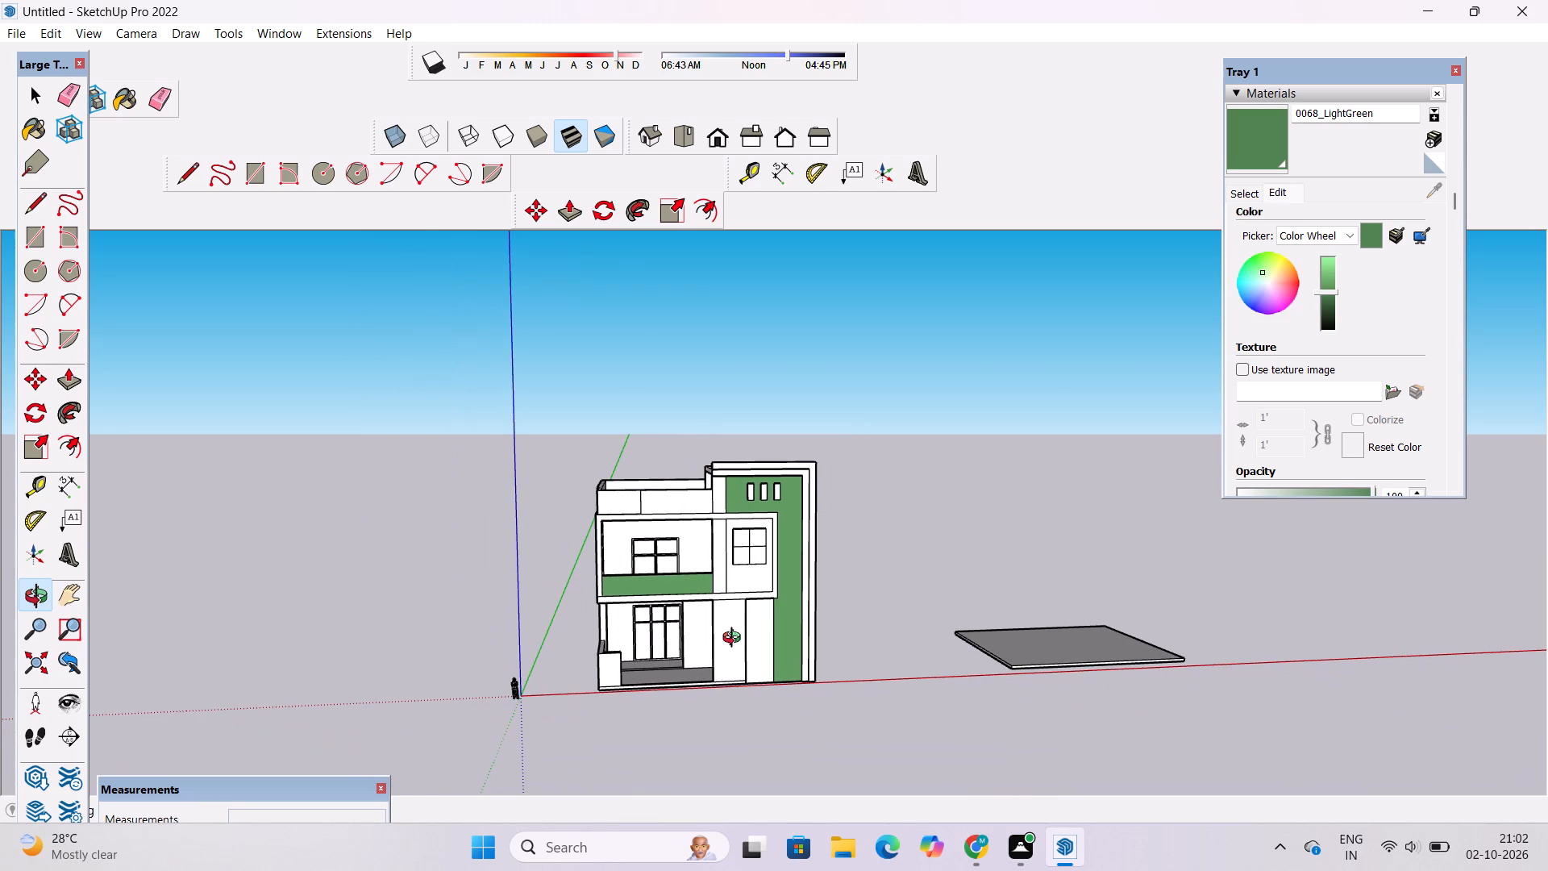
{"action": "scroll", "coordinate": [736, 632], "scroll_direction": "down", "scroll_amount": 2}
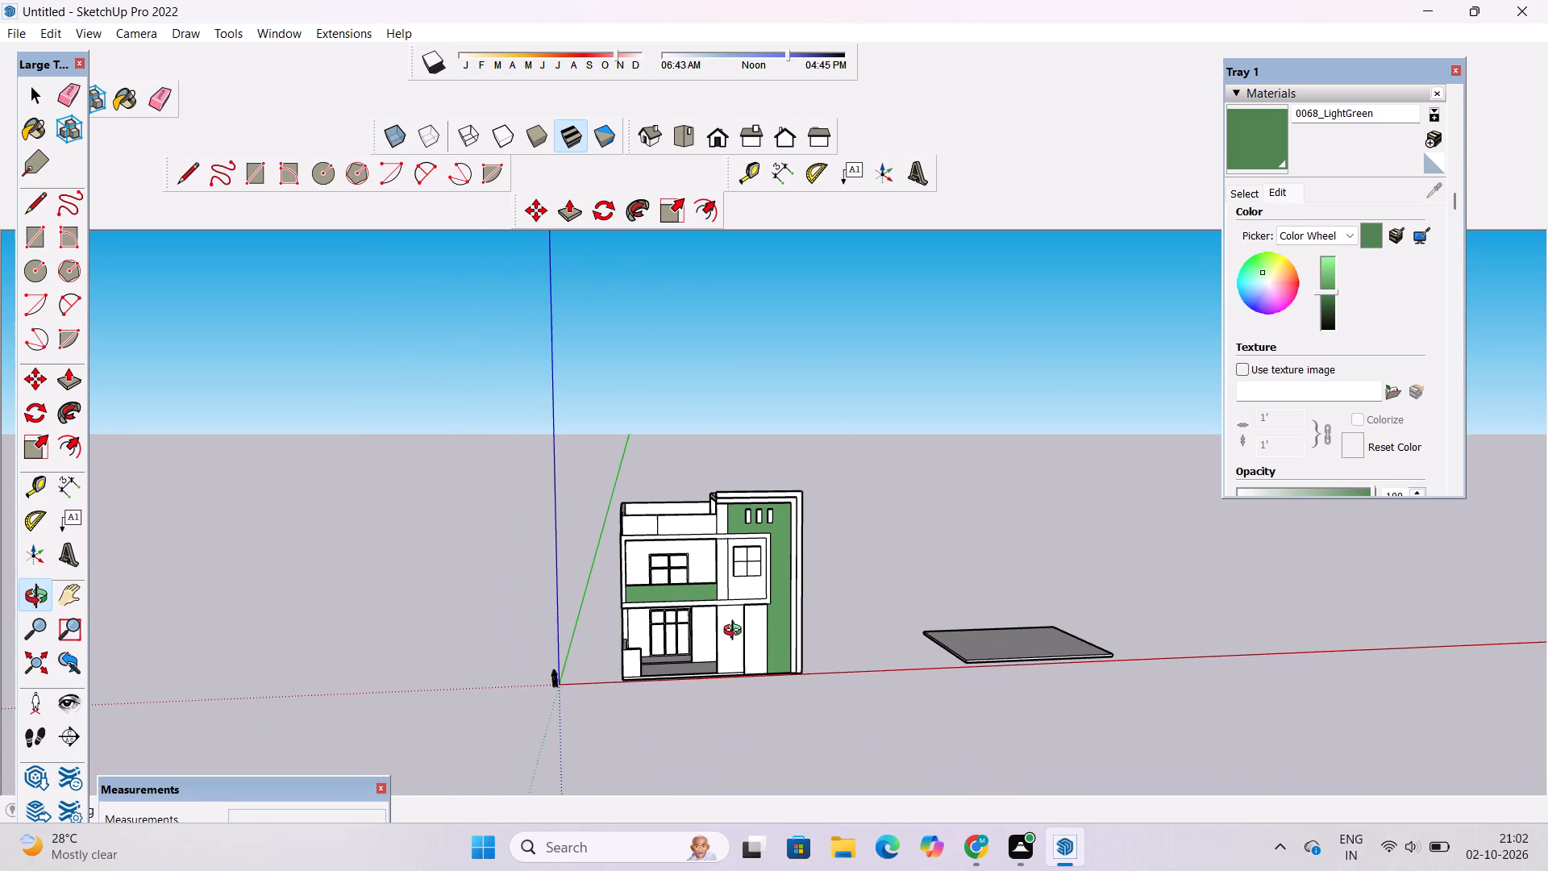
{"action": "scroll", "coordinate": [736, 632], "scroll_direction": "down", "scroll_amount": 1}
{"action": "left_click", "coordinate": [736, 632], "text": "shift"}
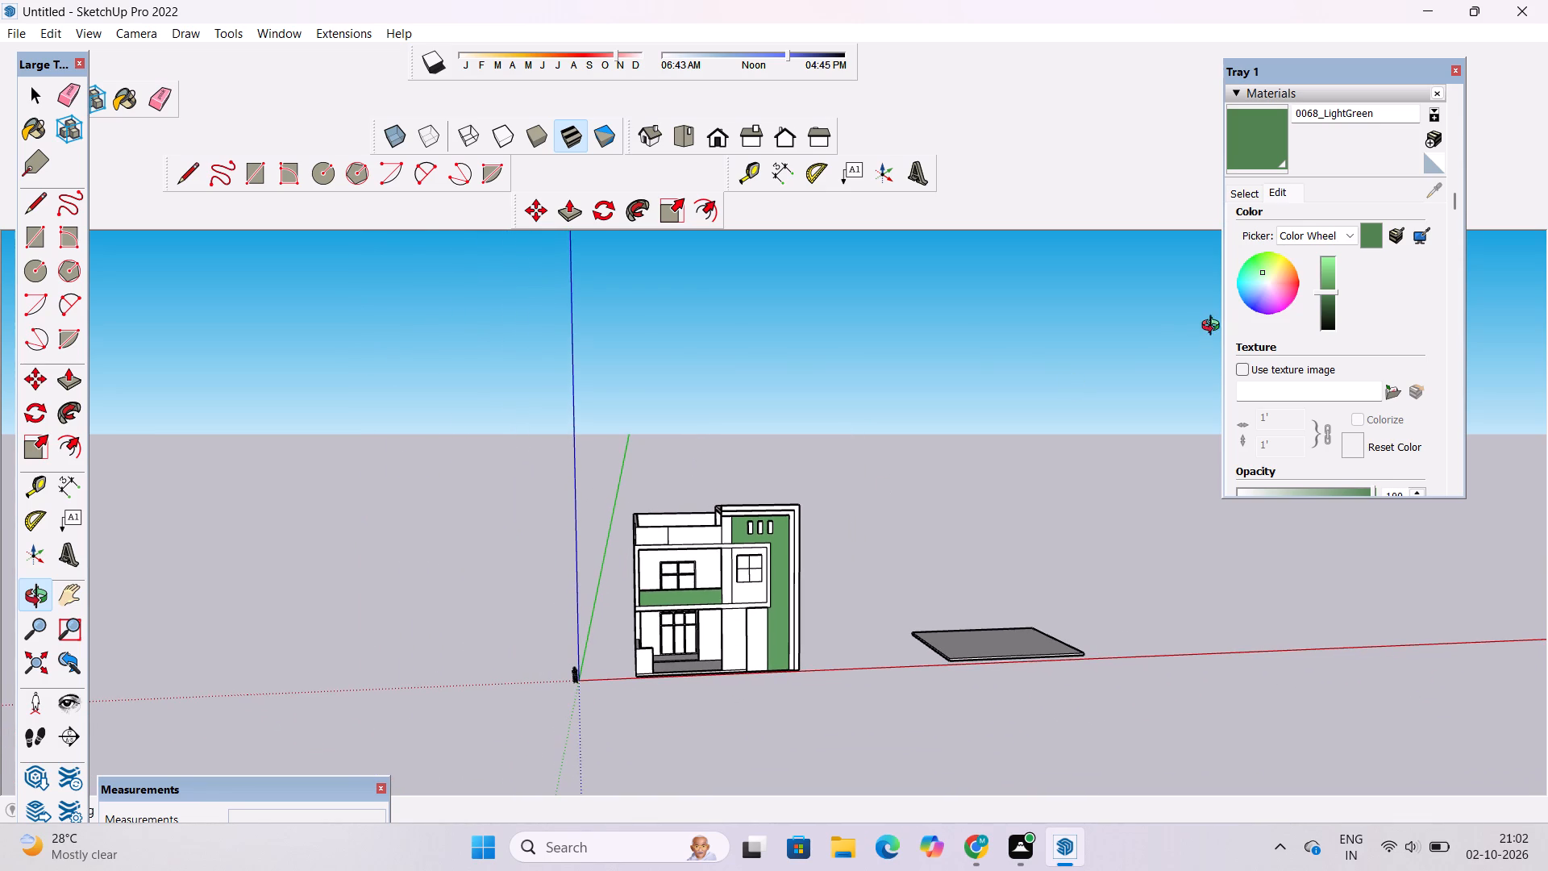
Paint the longer front section of the roof parapet, beside the tower, with 0078_DarkSlateGray from Colors-Named.
{"action": "left_click", "coordinate": [1247, 195]}
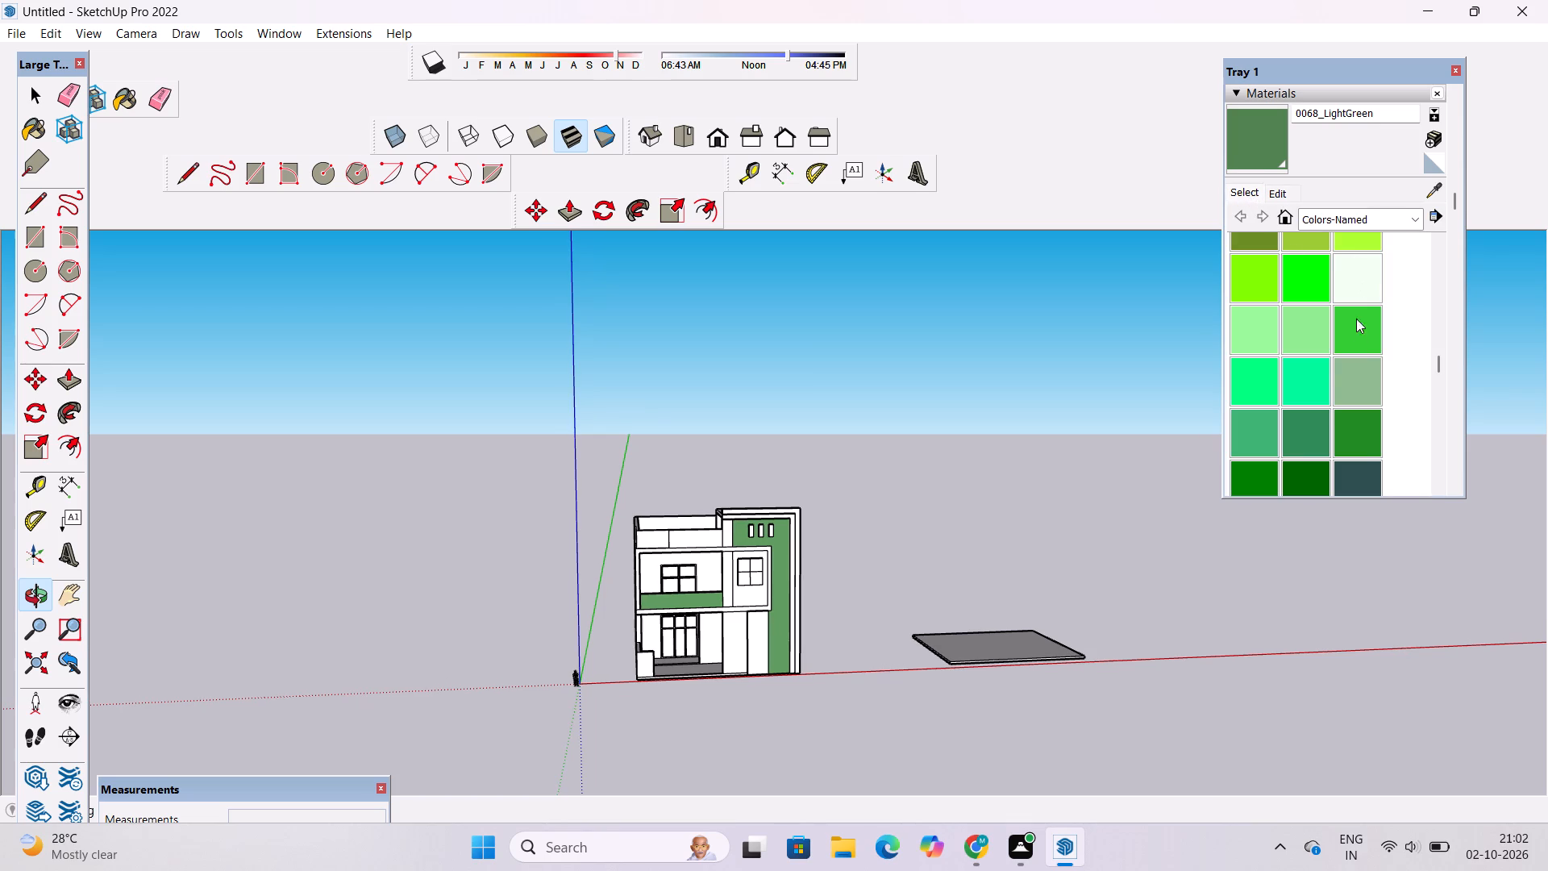
{"action": "scroll", "coordinate": [1306, 379], "scroll_direction": "down", "scroll_amount": 1}
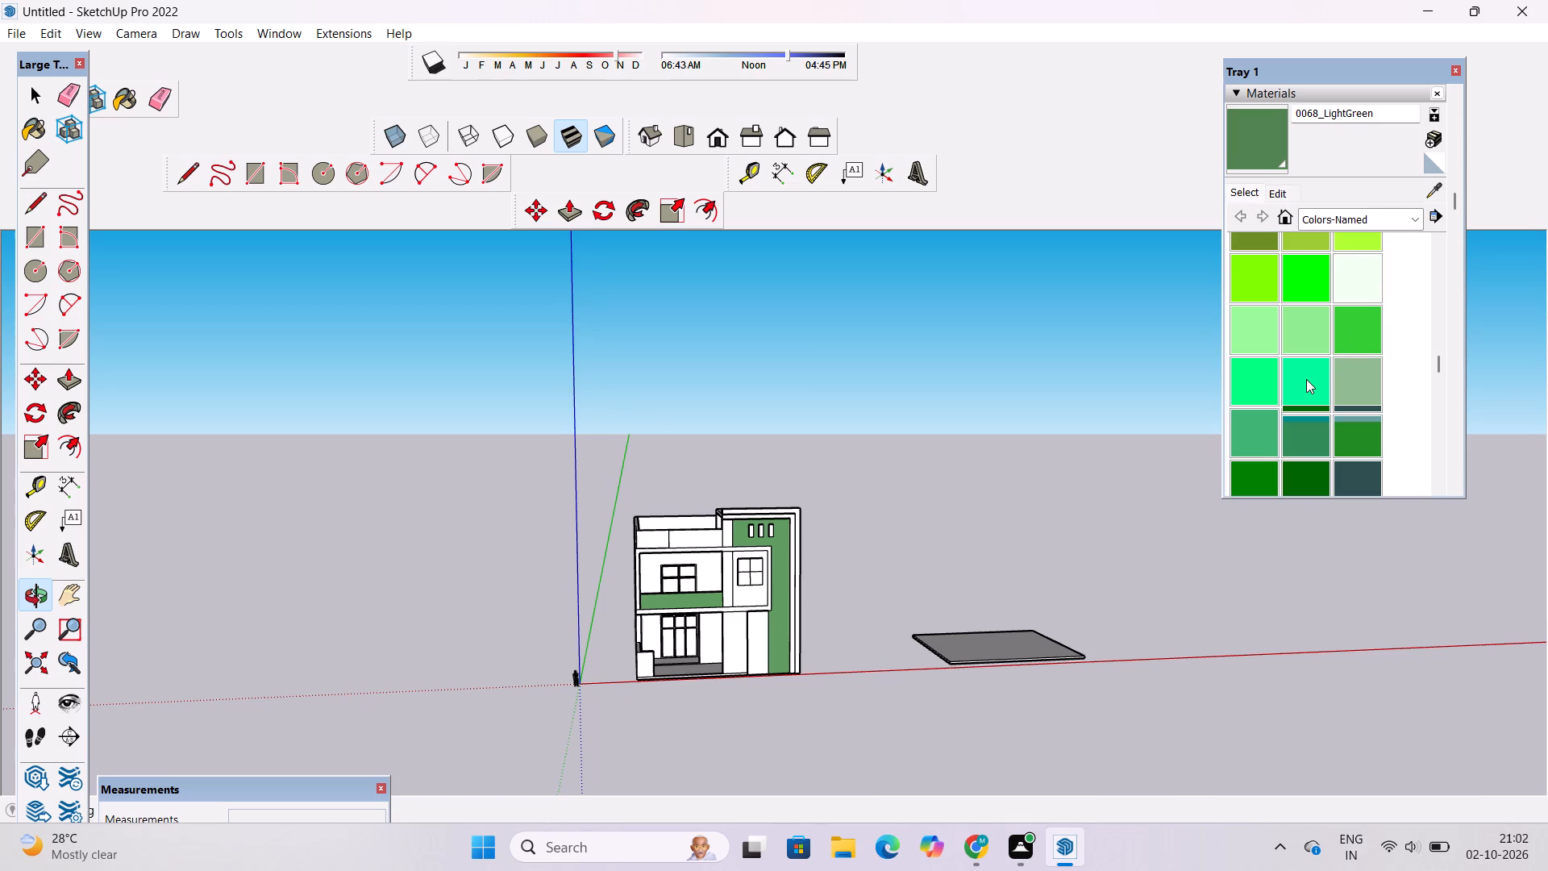
{"action": "left_click", "coordinate": [1349, 379]}
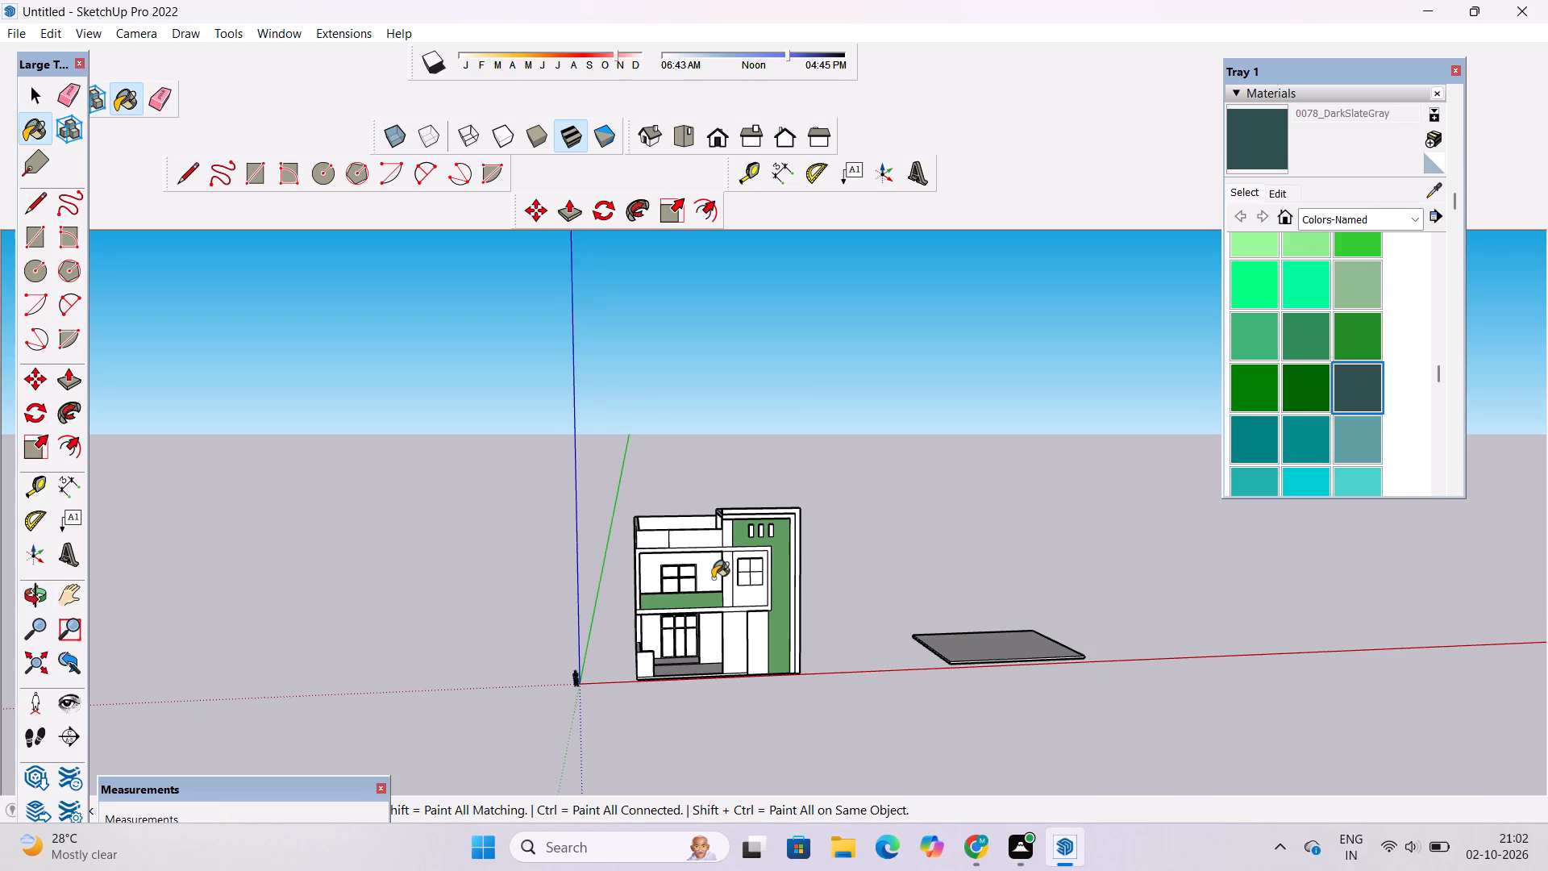
{"action": "scroll", "coordinate": [713, 579], "scroll_direction": "up", "scroll_amount": 8}
{"action": "left_click", "coordinate": [726, 473]}
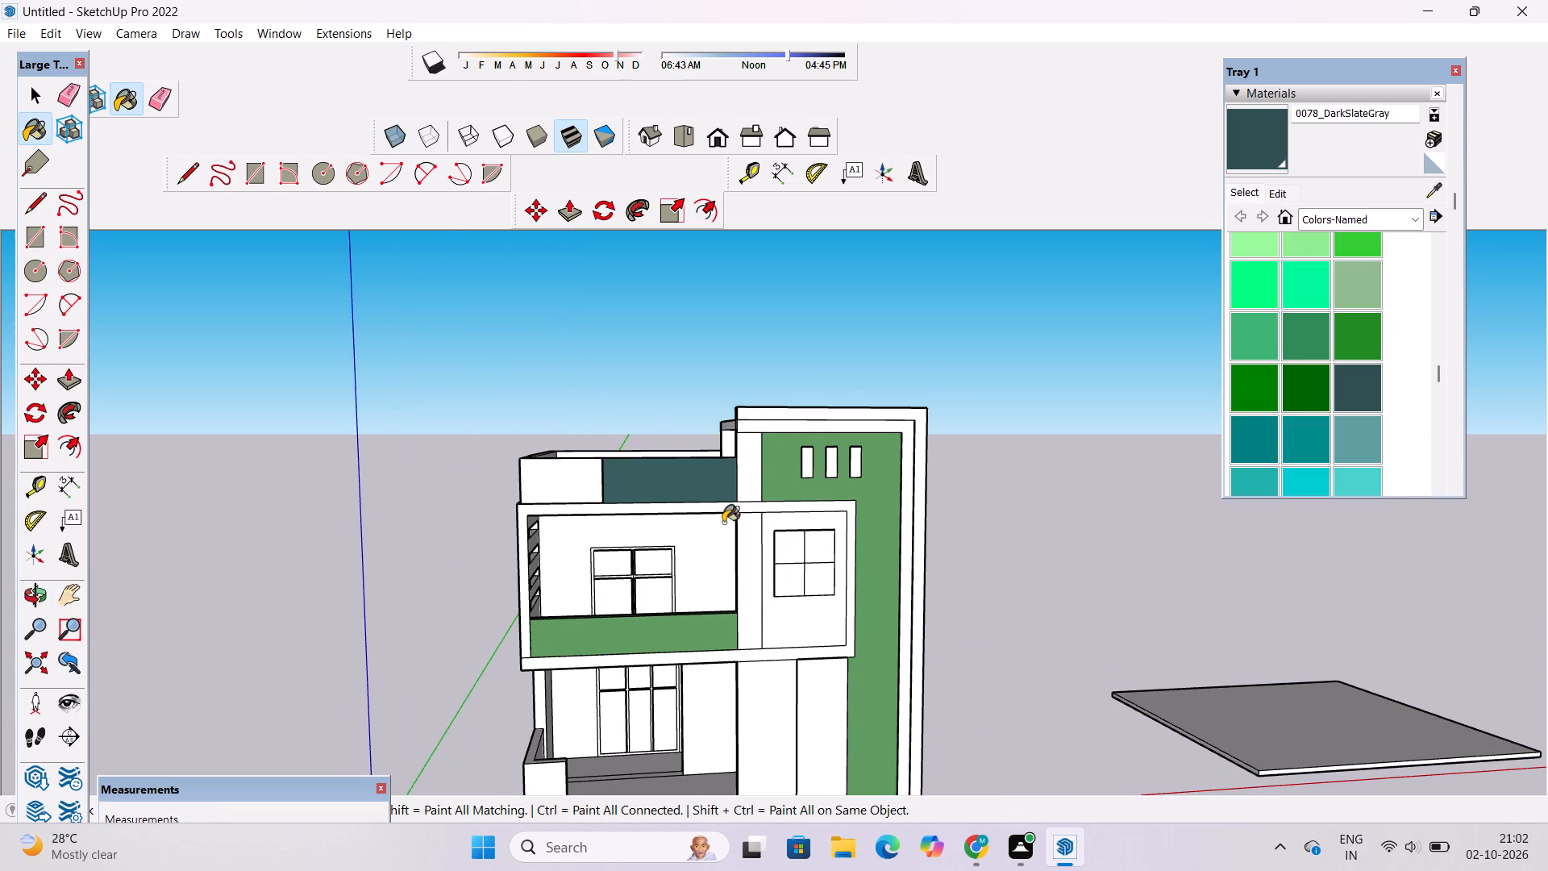
Darken the 0078_DarkSlateGray material to a near-black slate shade and check it on the roof parapet.
{"action": "left_click", "coordinate": [1273, 197]}
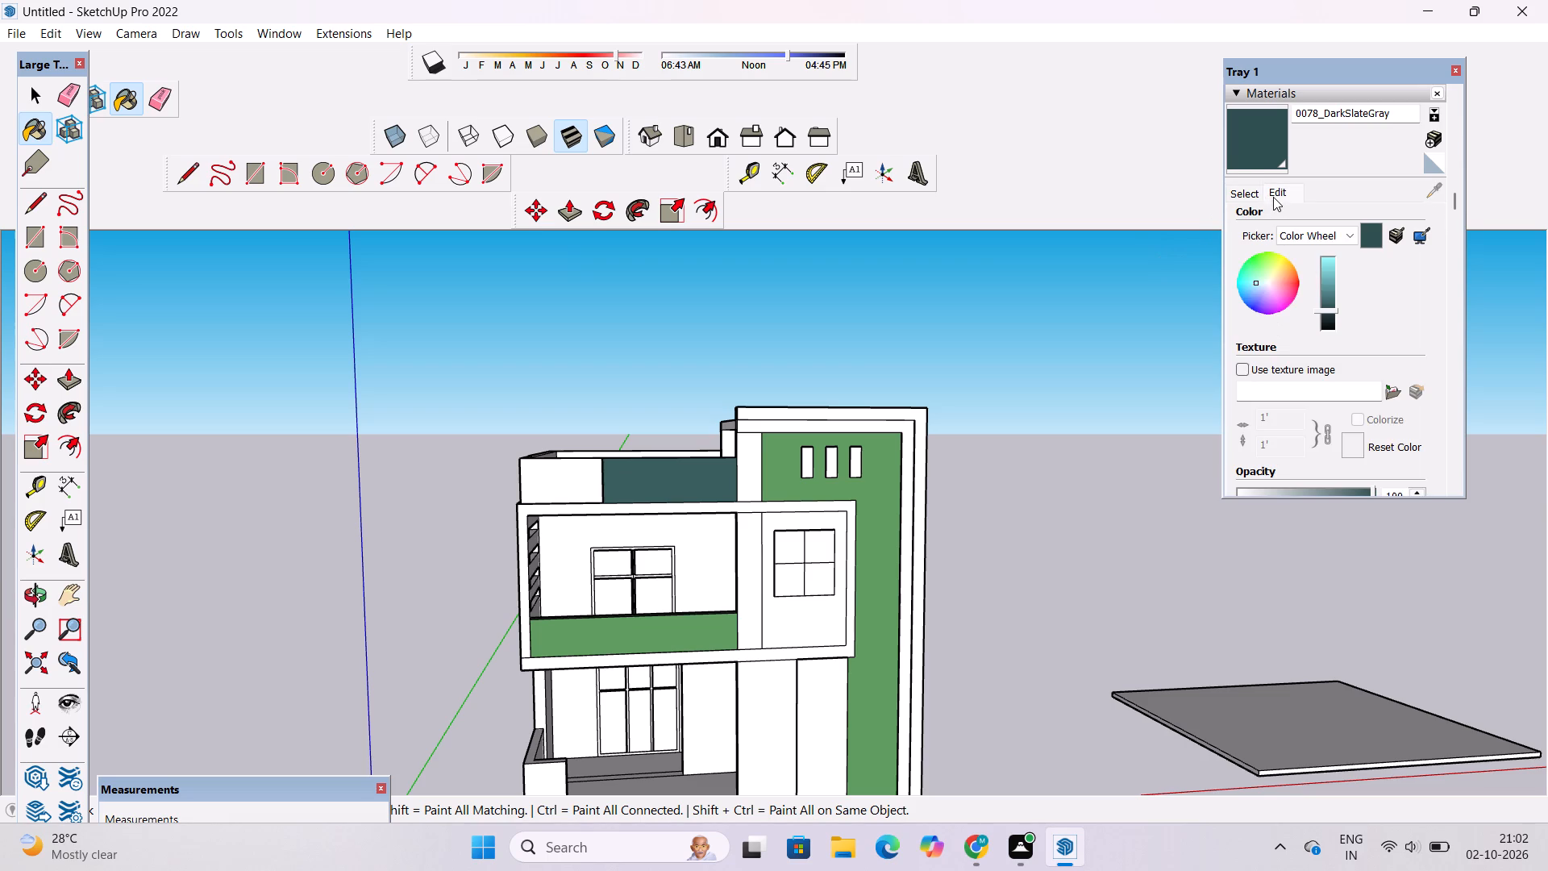
{"action": "left_click", "coordinate": [1327, 314]}
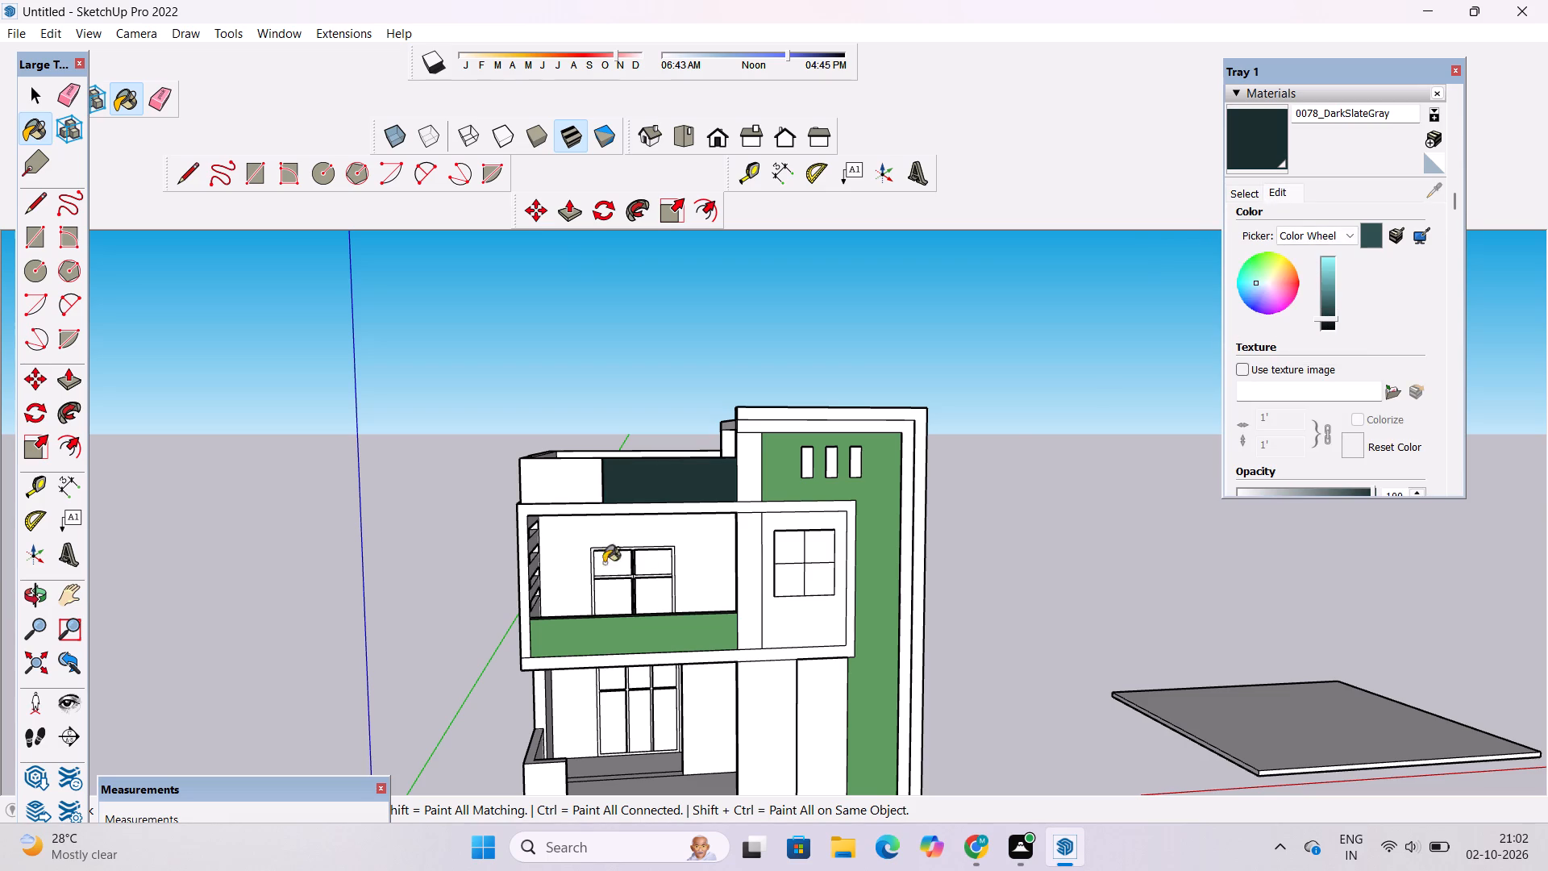
{"action": "scroll", "coordinate": [546, 553], "scroll_direction": "up", "scroll_amount": 18}
{"action": "scroll", "coordinate": [545, 471], "scroll_direction": "down", "scroll_amount": 5}
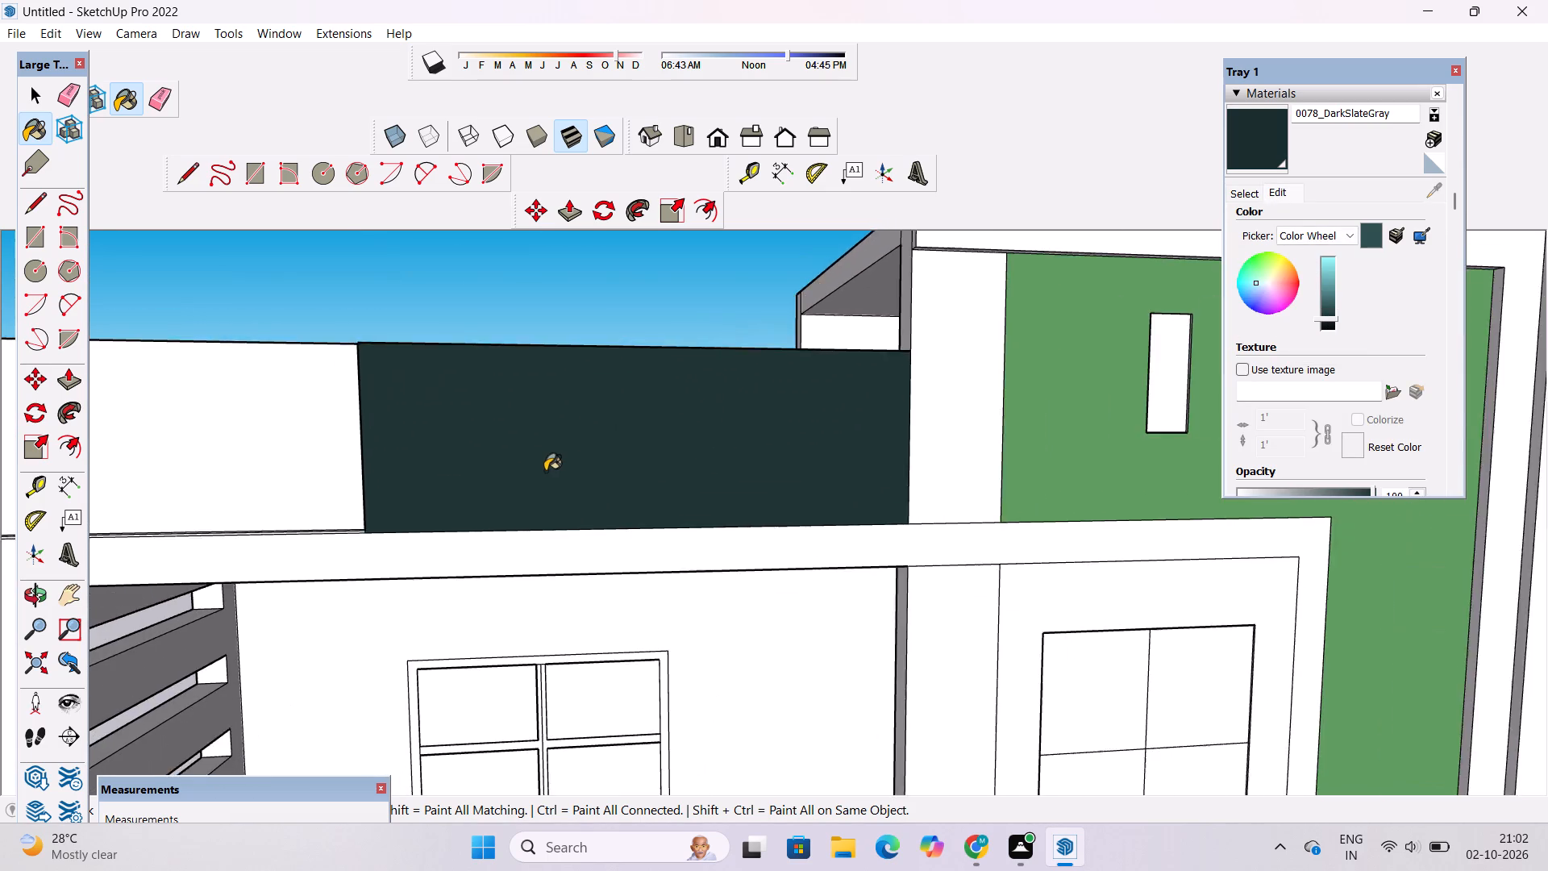
{"action": "scroll", "coordinate": [545, 471], "scroll_direction": "down", "scroll_amount": 10}
{"action": "scroll", "coordinate": [547, 481], "scroll_direction": "up", "scroll_amount": 7}
{"action": "scroll", "coordinate": [547, 481], "scroll_direction": "down", "scroll_amount": 11}
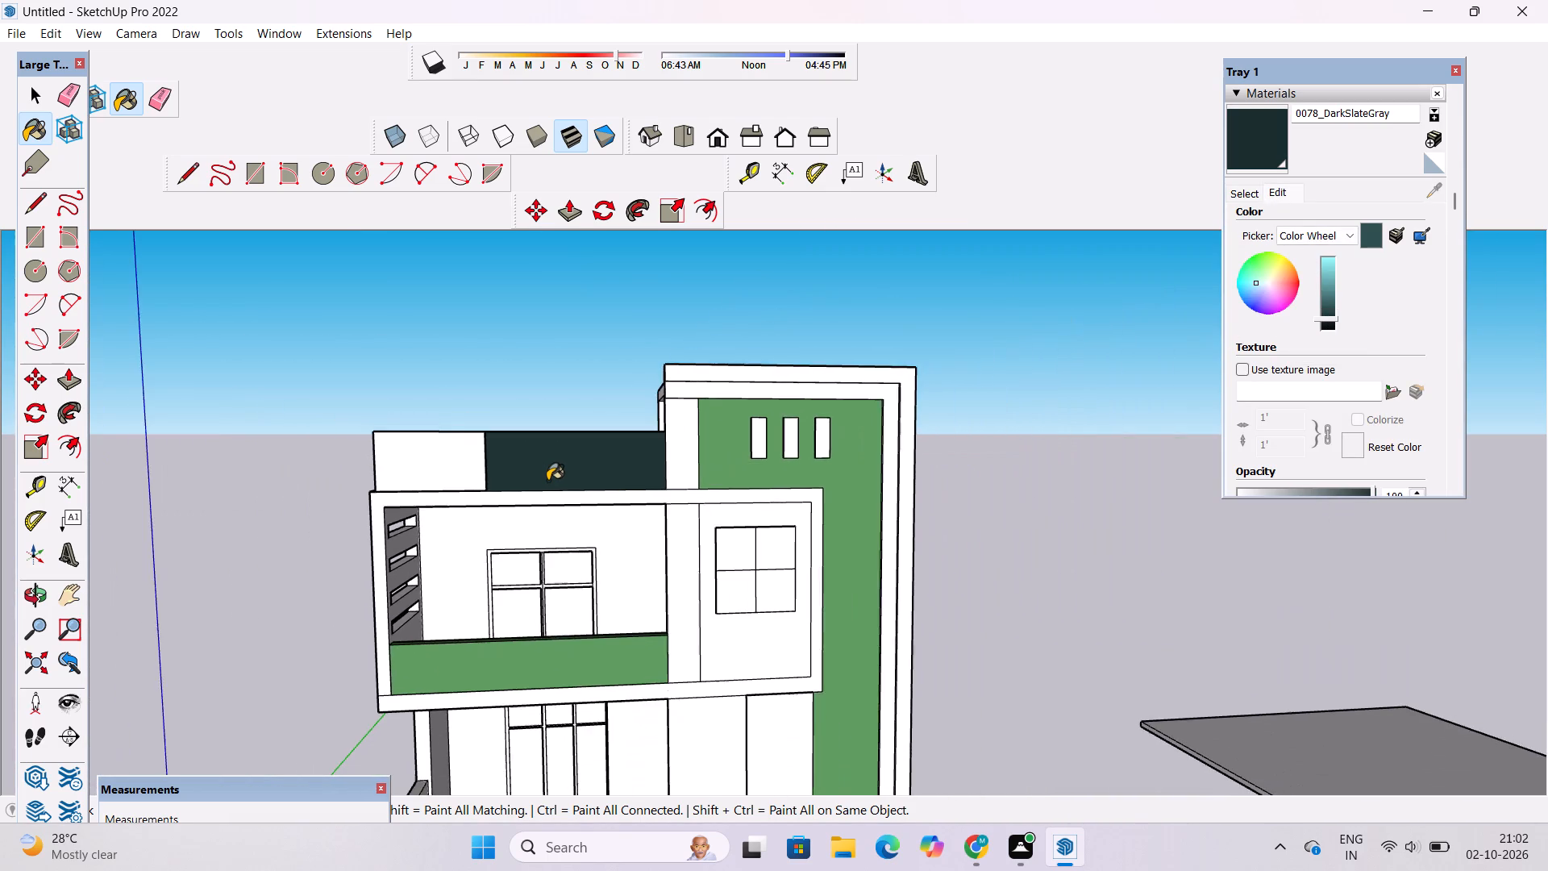
Paint the tower's outer border frame and its top and side inner edges with the darkened 0078_DarkSlateGray, leaving the inner band white.
{"action": "scroll", "coordinate": [775, 365], "scroll_direction": "up", "scroll_amount": 5}
{"action": "left_click", "coordinate": [771, 378]}
{"action": "scroll", "coordinate": [997, 454], "scroll_direction": "up", "scroll_amount": 5}
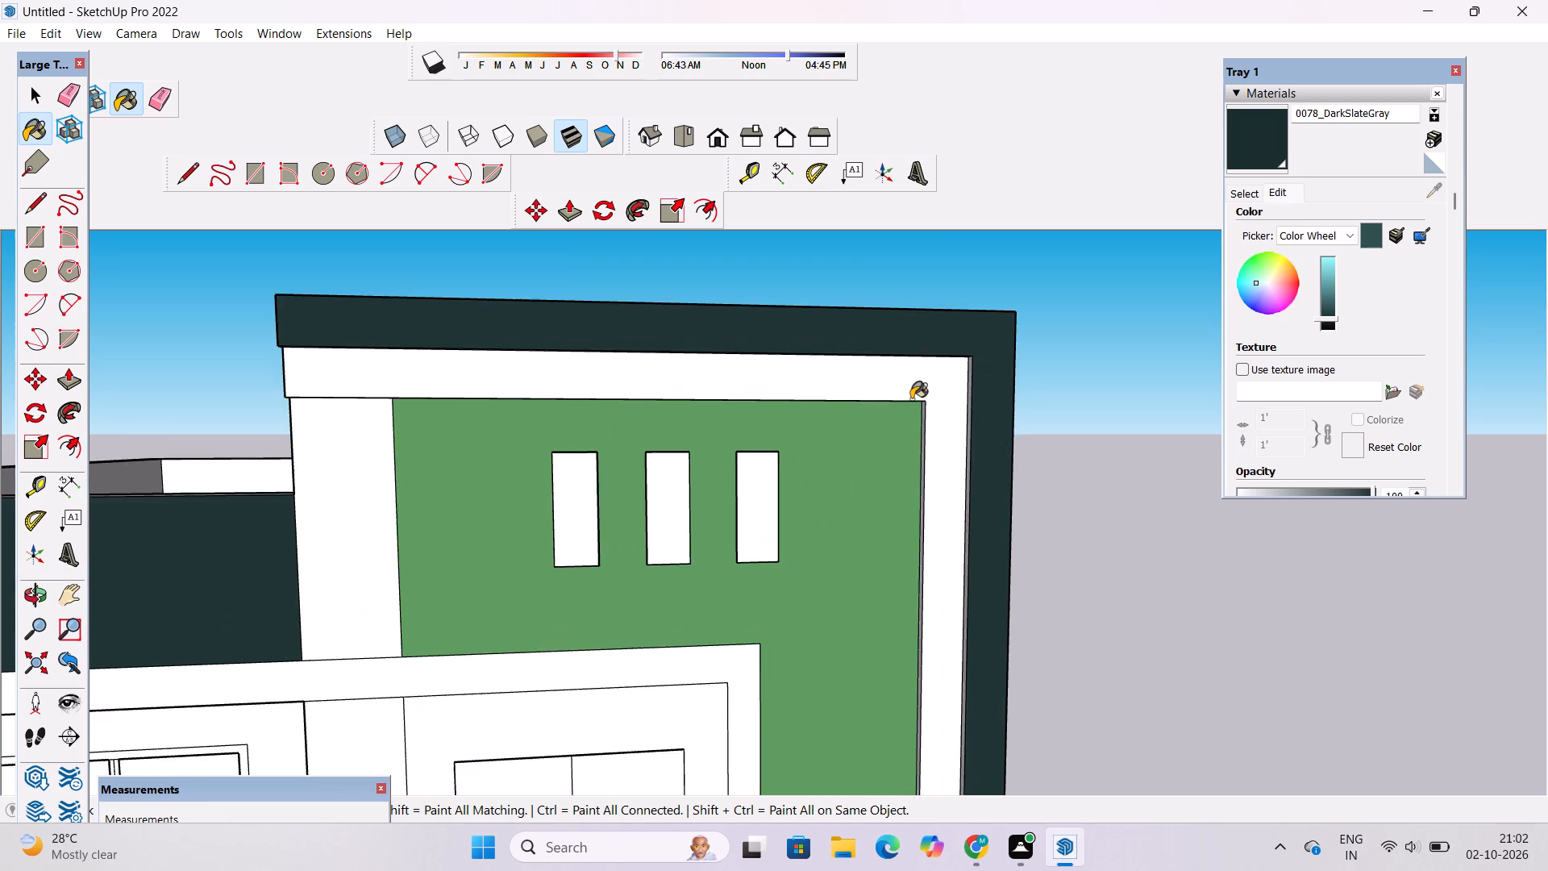
{"action": "scroll", "coordinate": [911, 399], "scroll_direction": "up", "scroll_amount": 18}
{"action": "left_click", "coordinate": [1020, 281]}
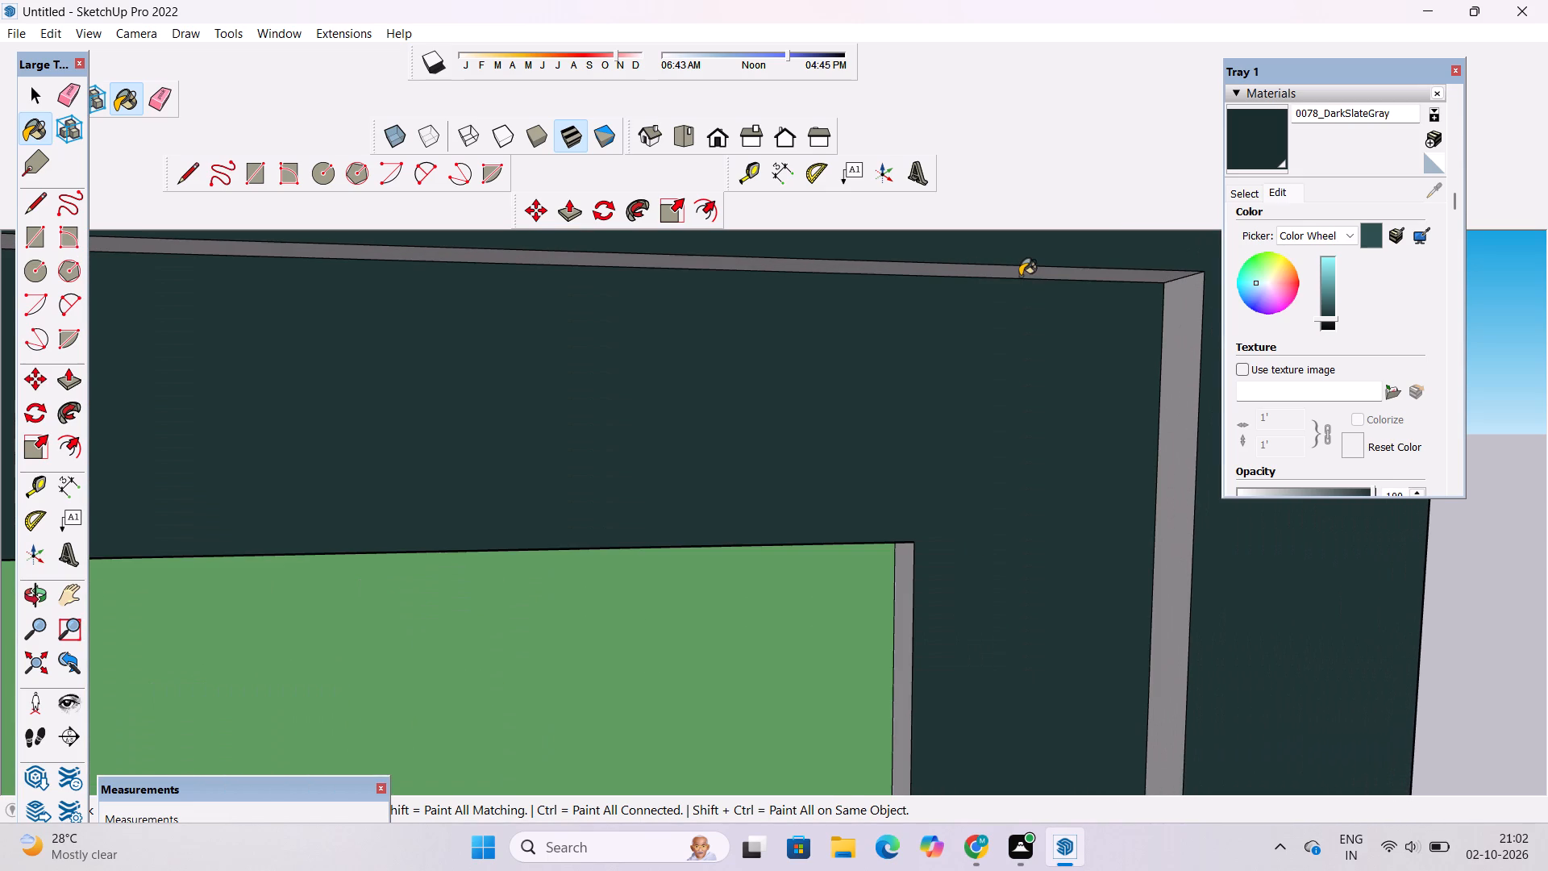
{"action": "key", "text": "ctrl+z"}
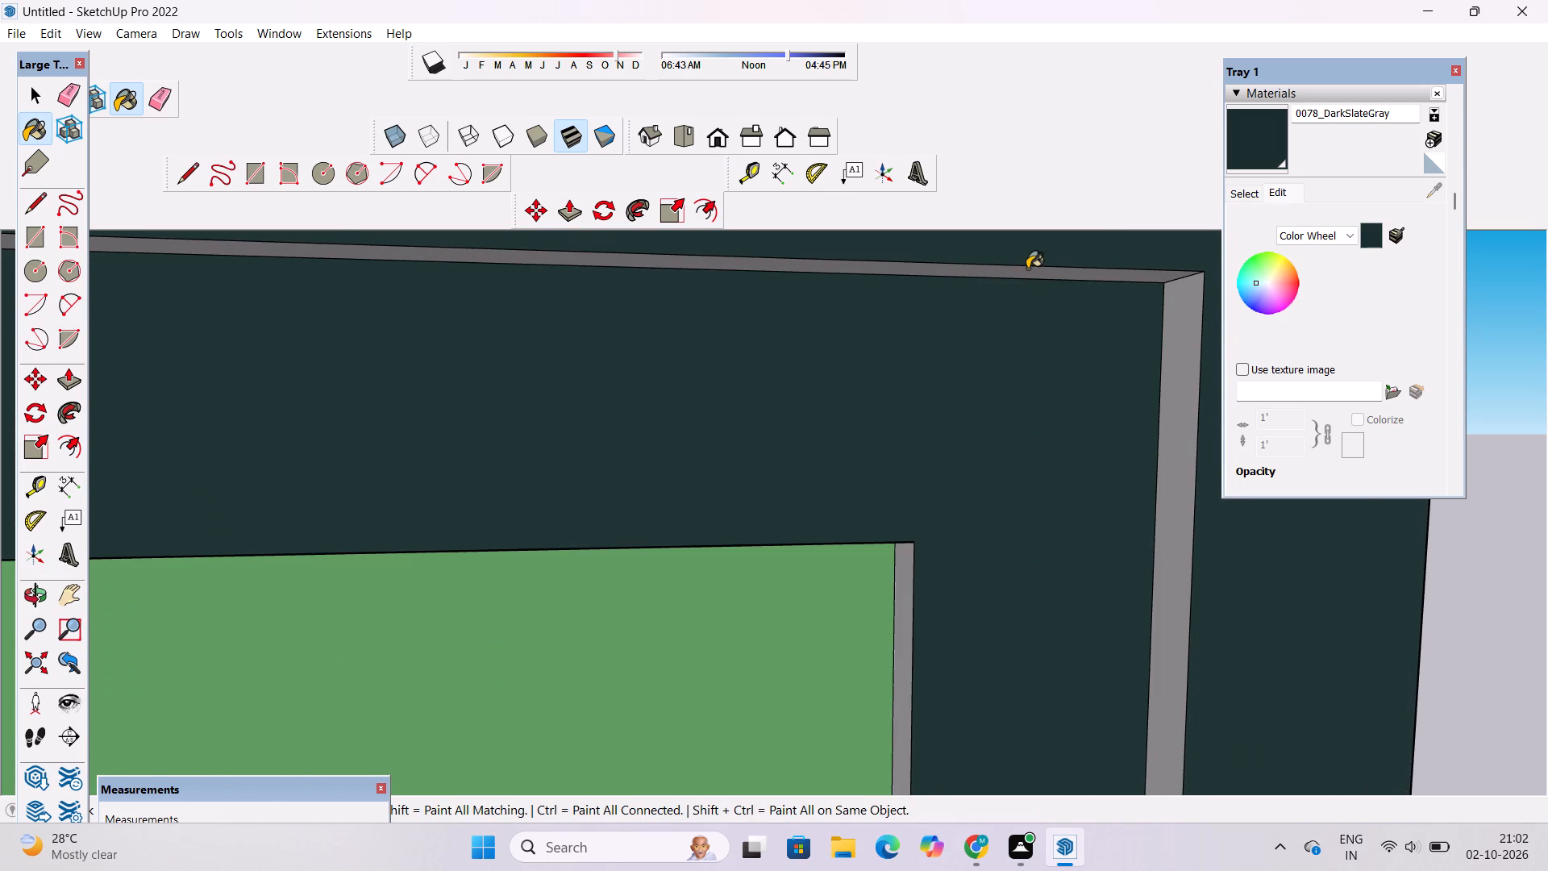
{"action": "left_click", "coordinate": [1028, 269]}
{"action": "left_click", "coordinate": [1182, 344]}
Paint the ground-floor wall panel next to the green vertical strip with the darkened 0078_DarkSlateGray.
{"action": "scroll", "coordinate": [884, 344], "scroll_direction": "down", "scroll_amount": 6}
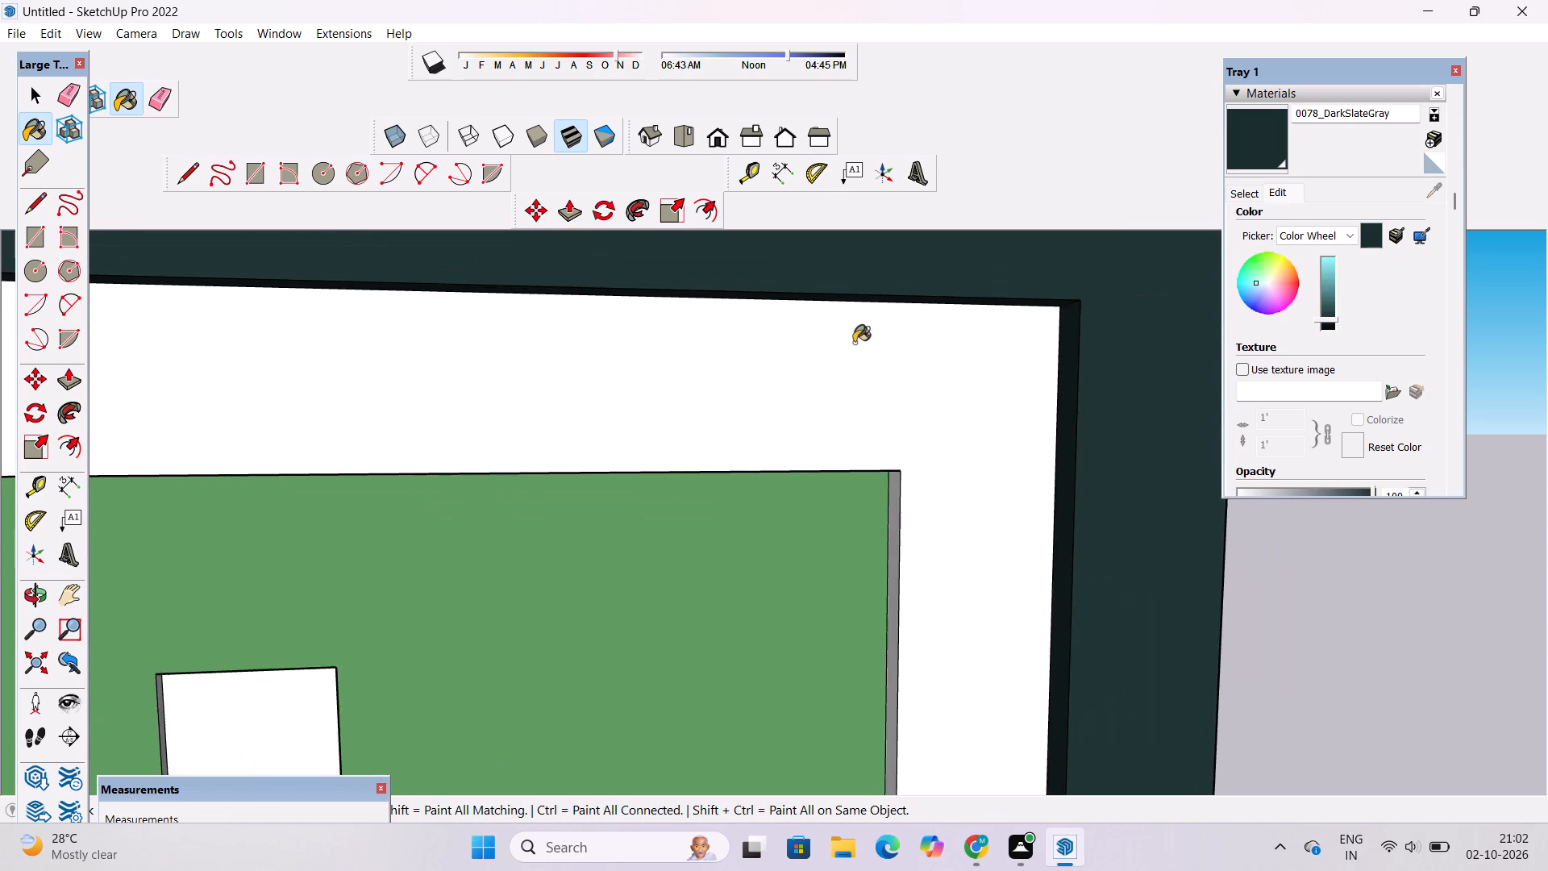
{"action": "scroll", "coordinate": [854, 343], "scroll_direction": "down", "scroll_amount": 20}
{"action": "scroll", "coordinate": [854, 343], "scroll_direction": "down", "scroll_amount": 10}
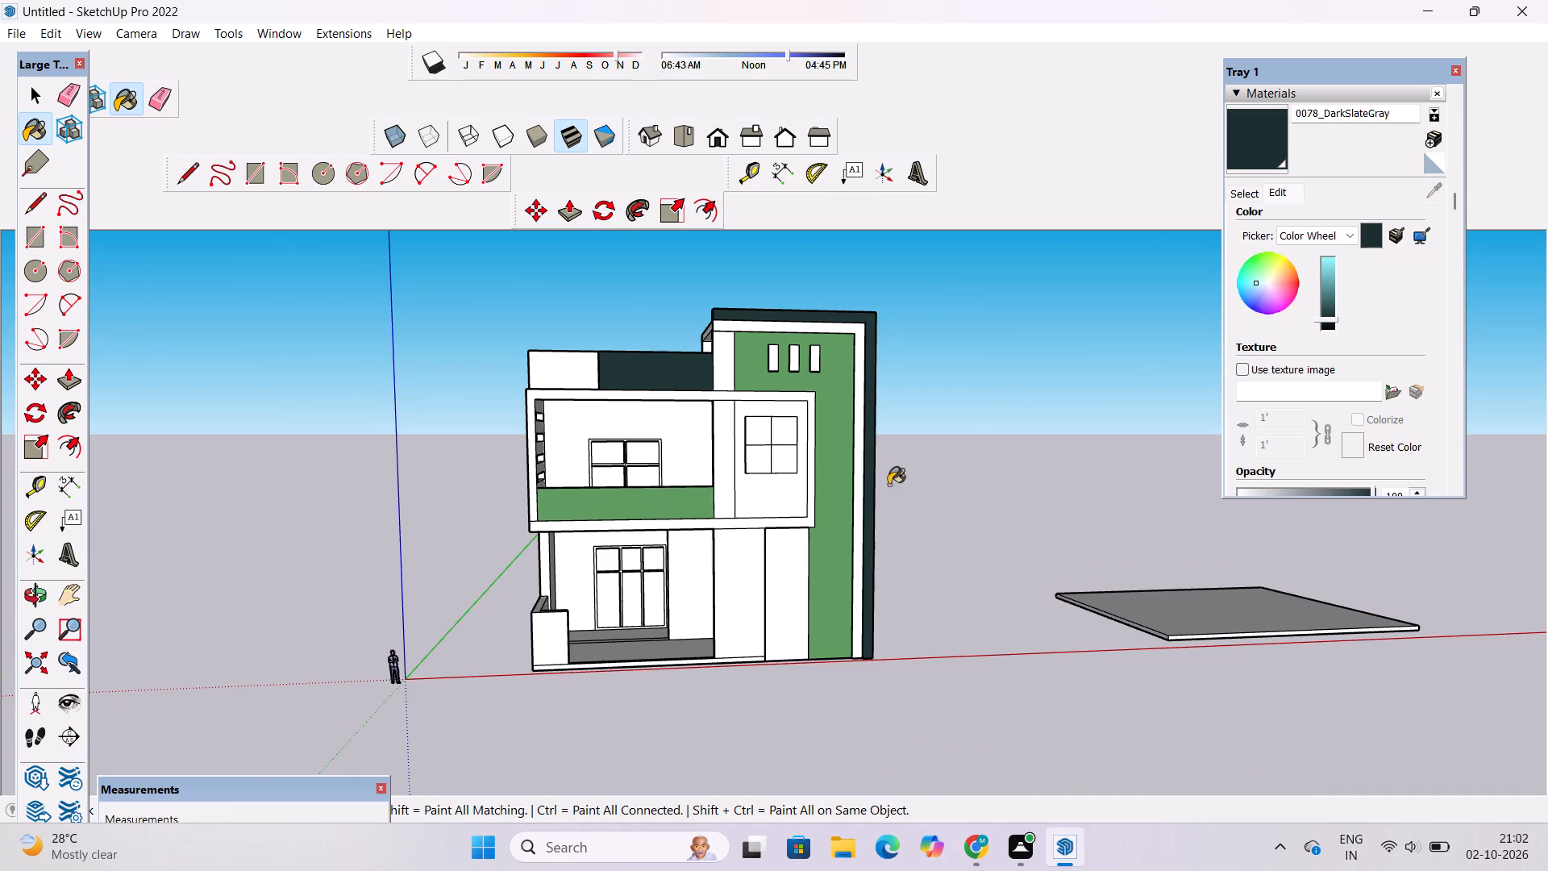
{"action": "scroll", "coordinate": [875, 607], "scroll_direction": "up", "scroll_amount": 4}
{"action": "scroll", "coordinate": [870, 609], "scroll_direction": "down", "scroll_amount": 8}
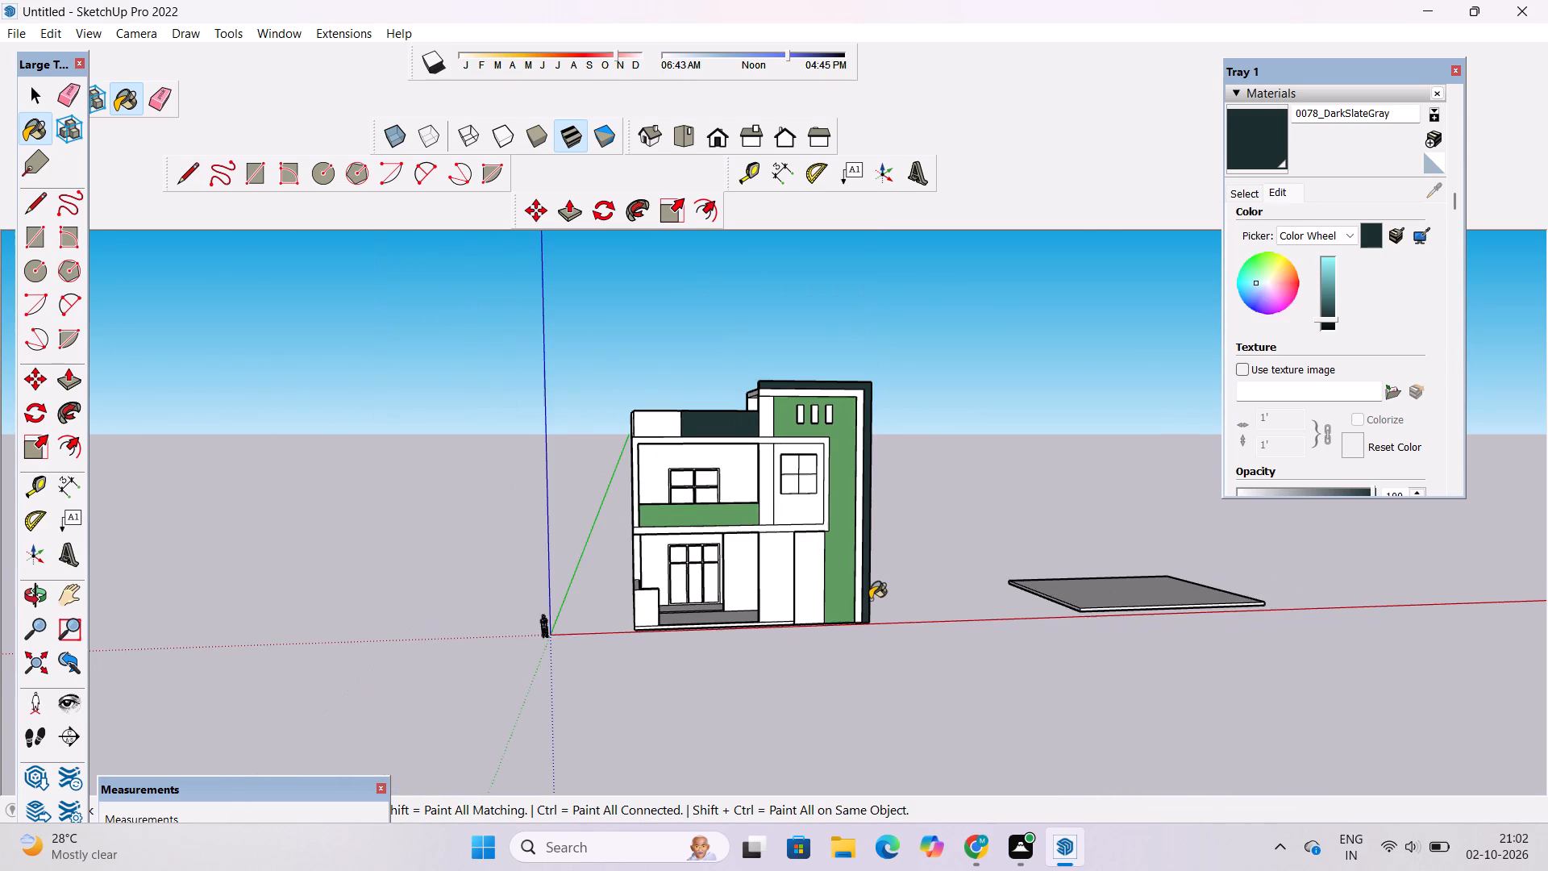
{"action": "scroll", "coordinate": [620, 544], "scroll_direction": "up", "scroll_amount": 9}
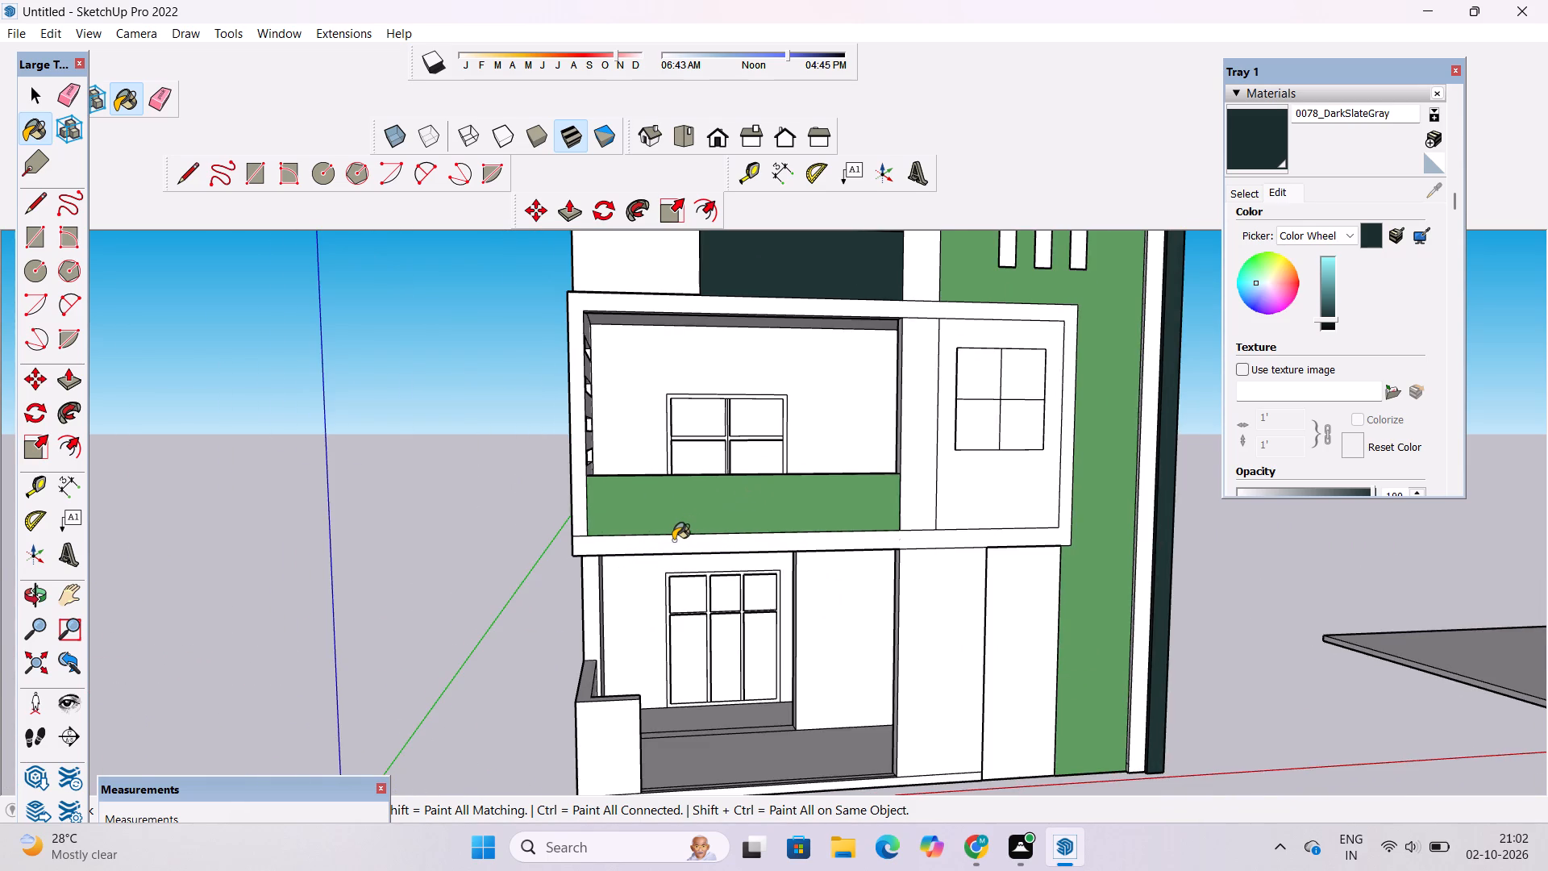
{"action": "scroll", "coordinate": [673, 540], "scroll_direction": "up", "scroll_amount": 4}
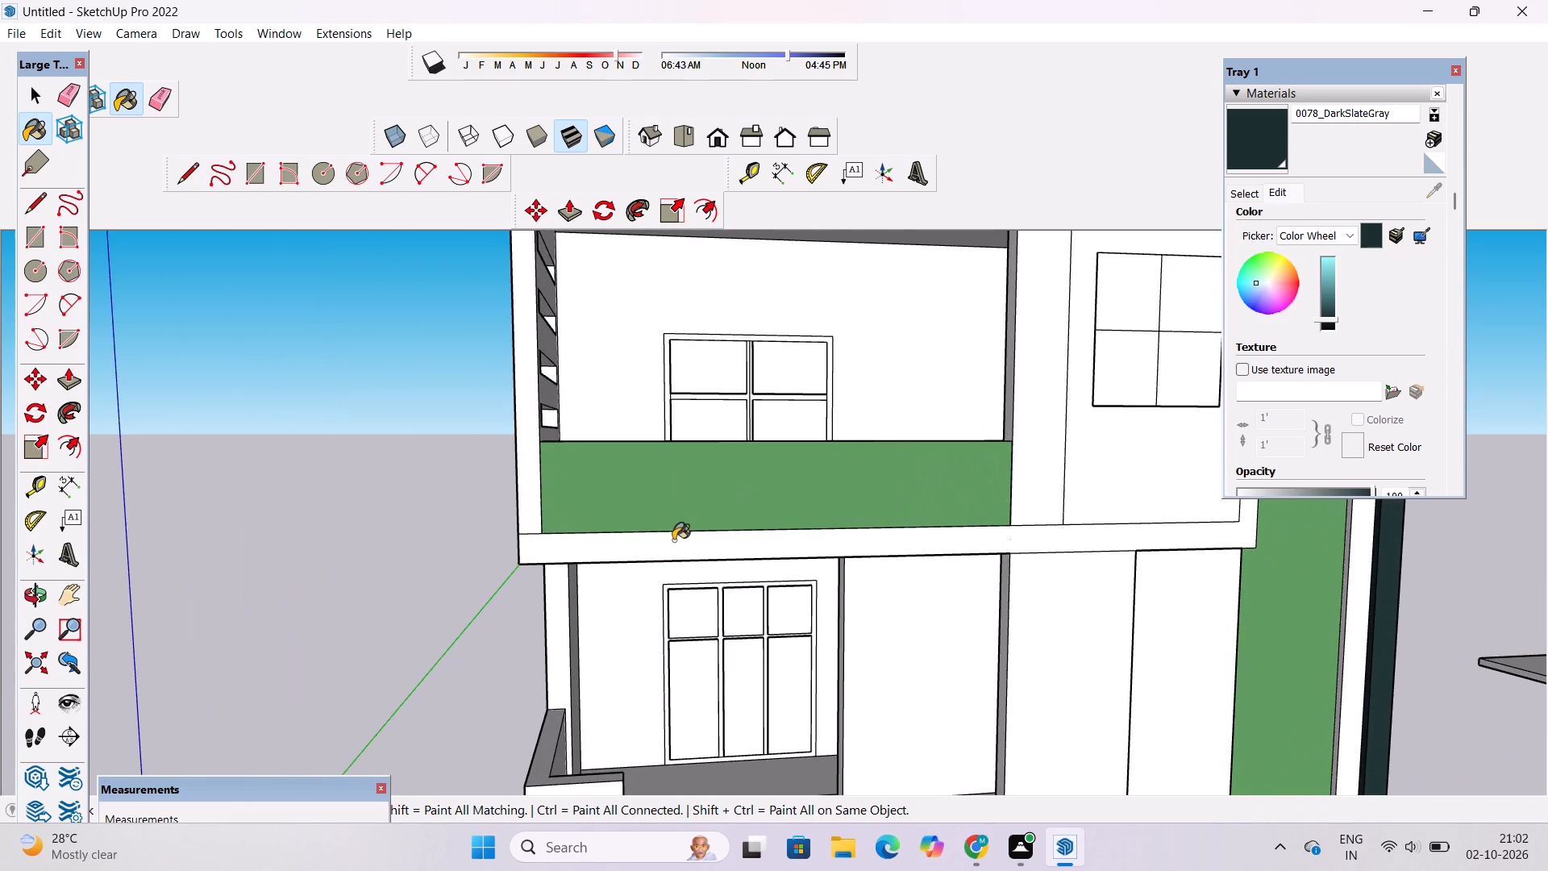
{"action": "scroll", "coordinate": [673, 540], "scroll_direction": "down", "scroll_amount": 6}
{"action": "left_click", "coordinate": [974, 601]}
{"action": "scroll", "coordinate": [782, 661], "scroll_direction": "down", "scroll_amount": 5}
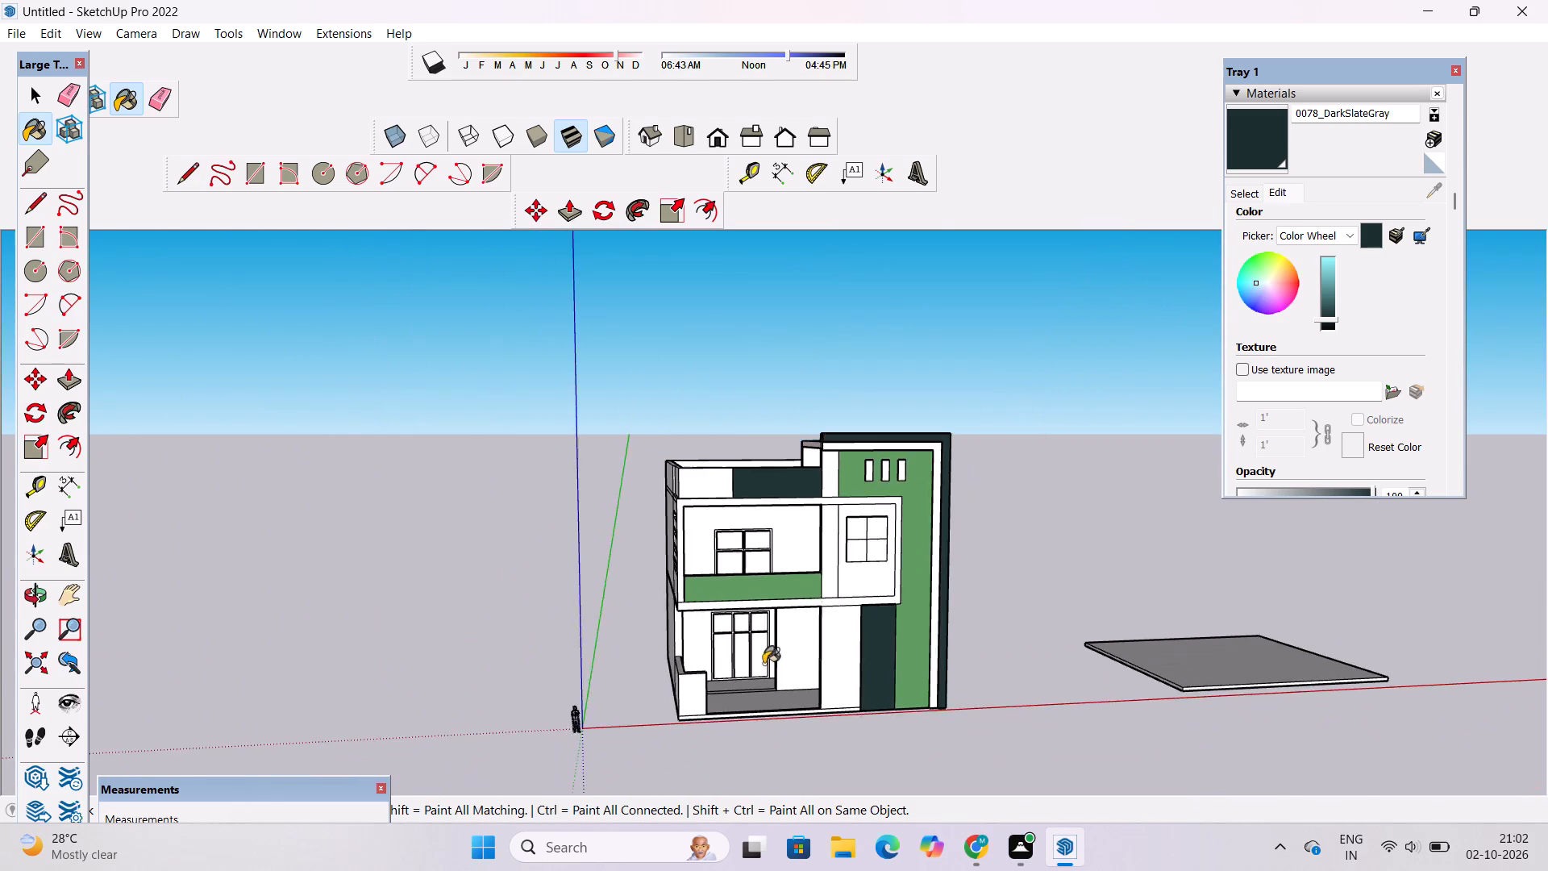
Try to erase the stray specks on the plain side wall beside the tower.
{"action": "scroll", "coordinate": [764, 664], "scroll_direction": "down", "scroll_amount": 5}
{"action": "scroll", "coordinate": [625, 515], "scroll_direction": "up", "scroll_amount": 5}
{"action": "scroll", "coordinate": [597, 528], "scroll_direction": "down", "scroll_amount": 5}
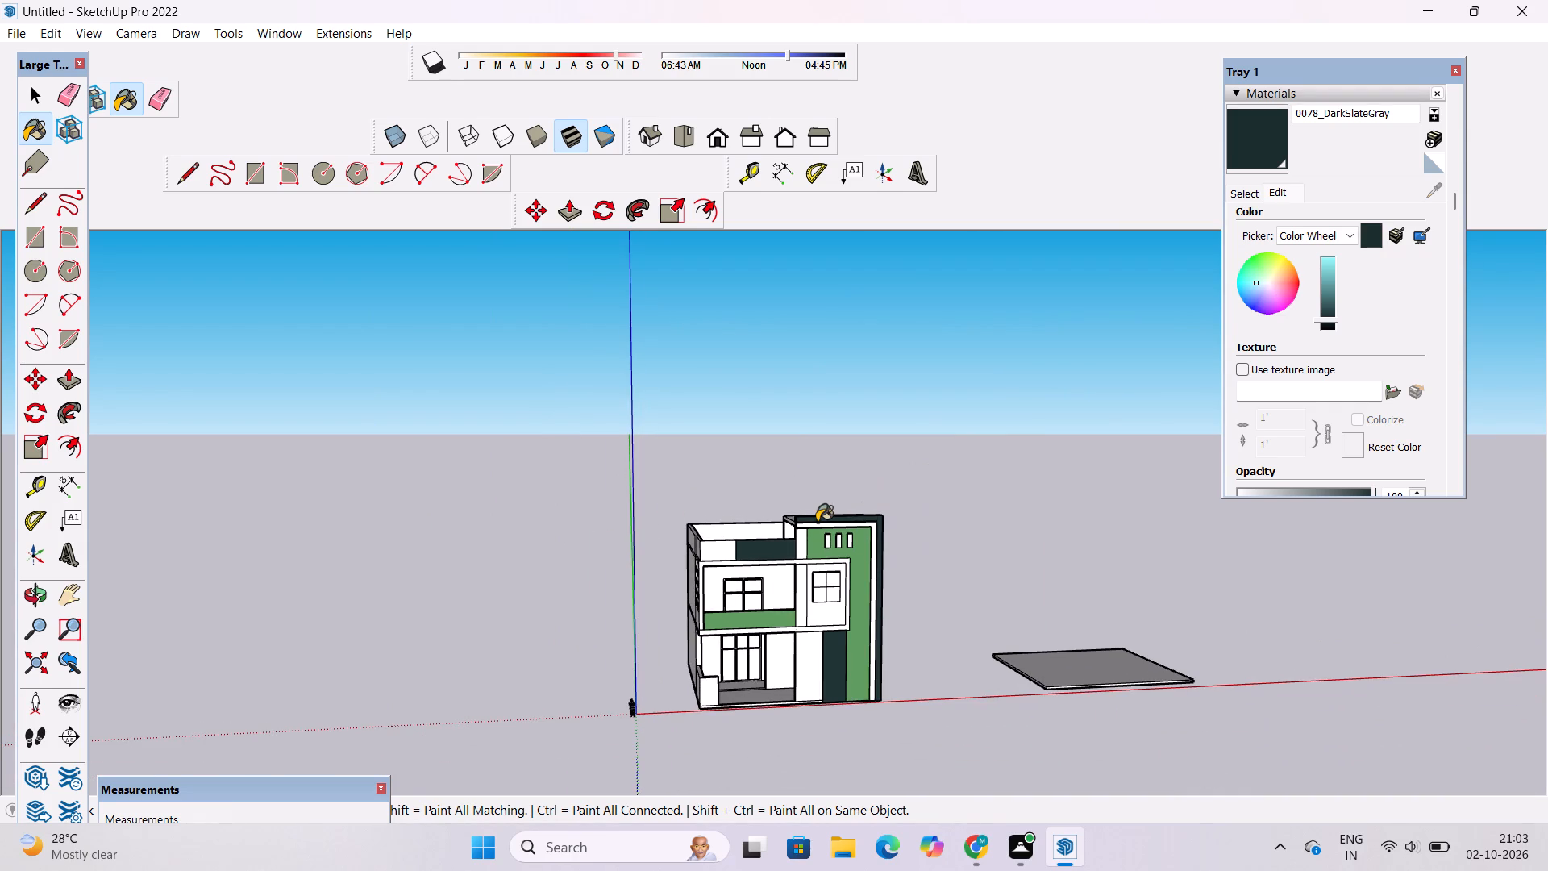
{"action": "key", "text": "o"}
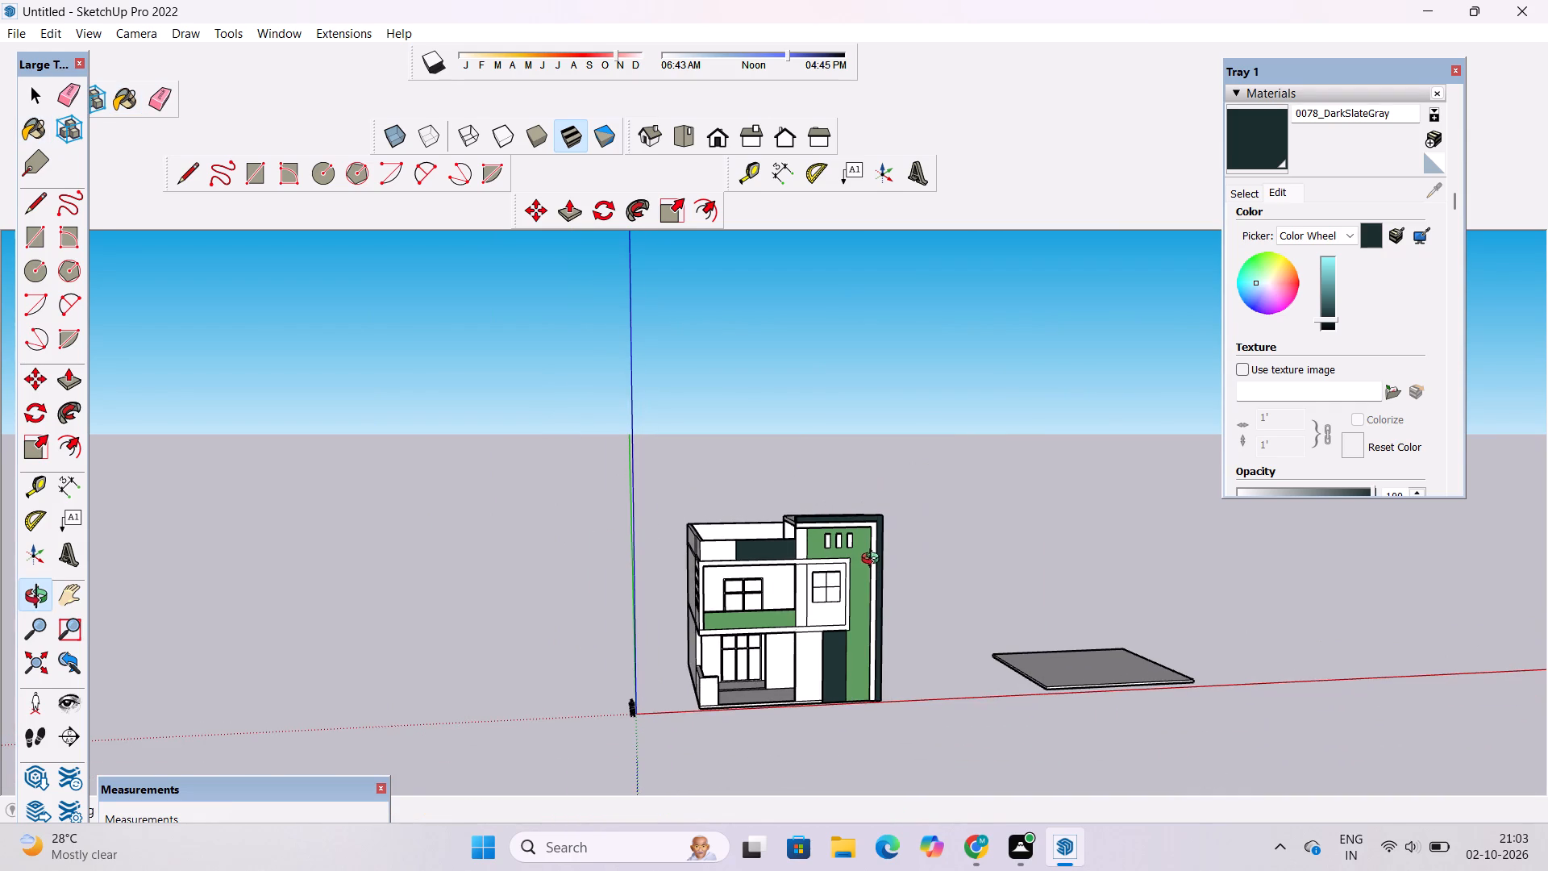
{"action": "left_click_drag", "start_coordinate": [875, 561], "coordinate": [840, 507]}
{"action": "left_click_drag", "start_coordinate": [852, 560], "coordinate": [707, 576]}
{"action": "scroll", "coordinate": [709, 566], "scroll_direction": "down", "scroll_amount": 3}
{"action": "left_click_drag", "start_coordinate": [849, 573], "coordinate": [799, 573]}
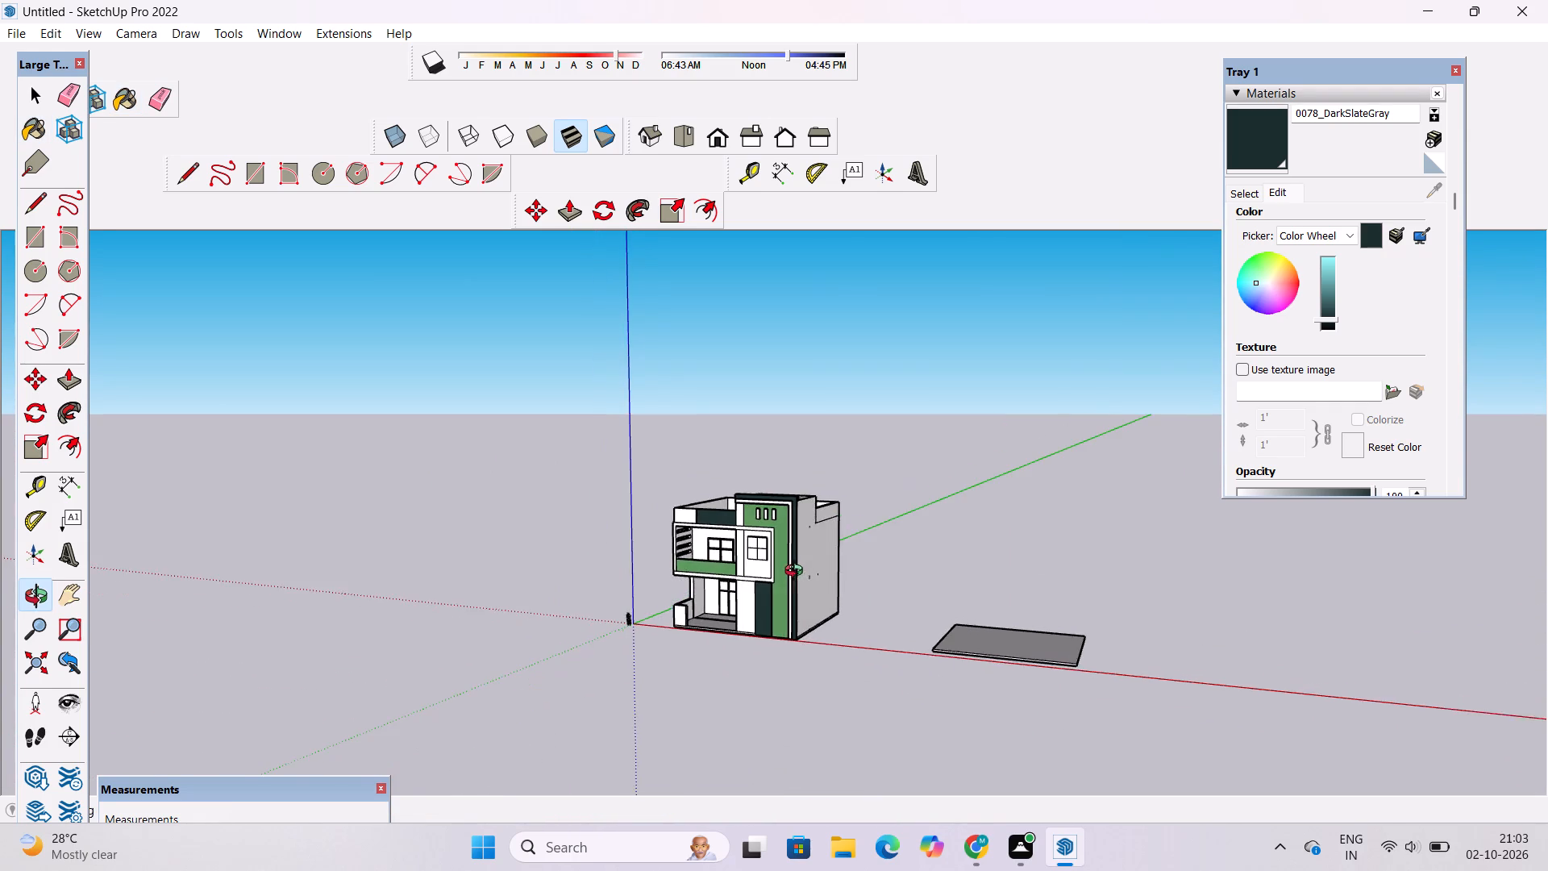
{"action": "scroll", "coordinate": [797, 574], "scroll_direction": "up", "scroll_amount": 6}
{"action": "left_click_drag", "start_coordinate": [842, 577], "coordinate": [820, 599], "text": "shift"}
{"action": "scroll", "coordinate": [819, 601], "scroll_direction": "up", "scroll_amount": 8}
{"action": "left_click_drag", "start_coordinate": [802, 621], "coordinate": [832, 623]}
{"action": "key", "text": "e"}
{"action": "left_click_drag", "start_coordinate": [776, 575], "coordinate": [772, 615]}
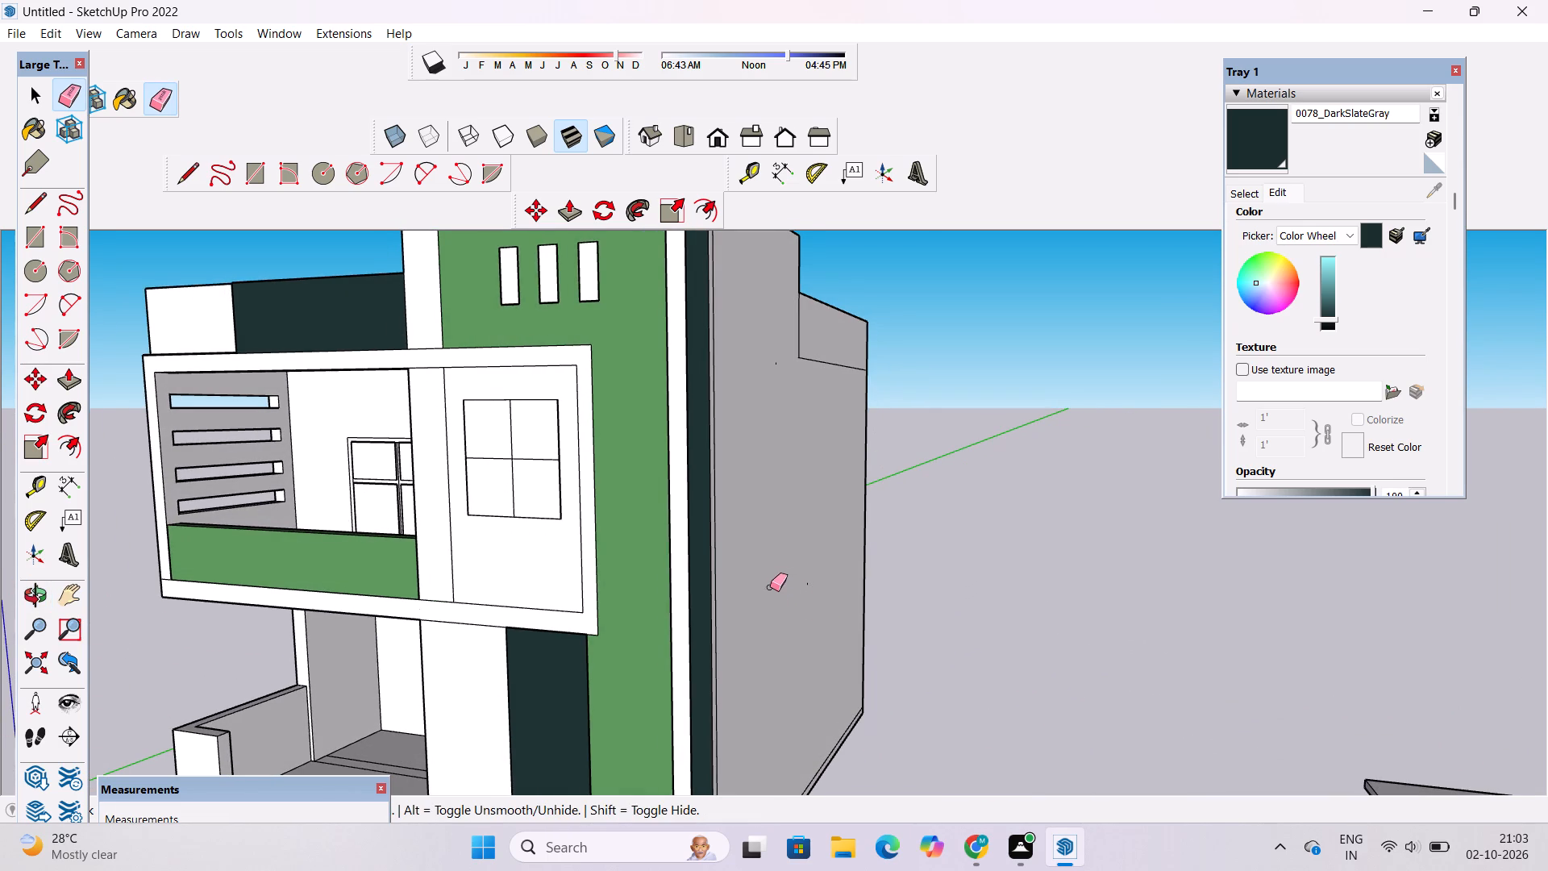
{"action": "left_click_drag", "start_coordinate": [770, 587], "coordinate": [813, 577]}
{"action": "left_click_drag", "start_coordinate": [817, 569], "coordinate": [809, 596]}
{"action": "scroll", "coordinate": [802, 569], "scroll_direction": "up", "scroll_amount": 2}
{"action": "scroll", "coordinate": [802, 569], "scroll_direction": "down", "scroll_amount": 7}
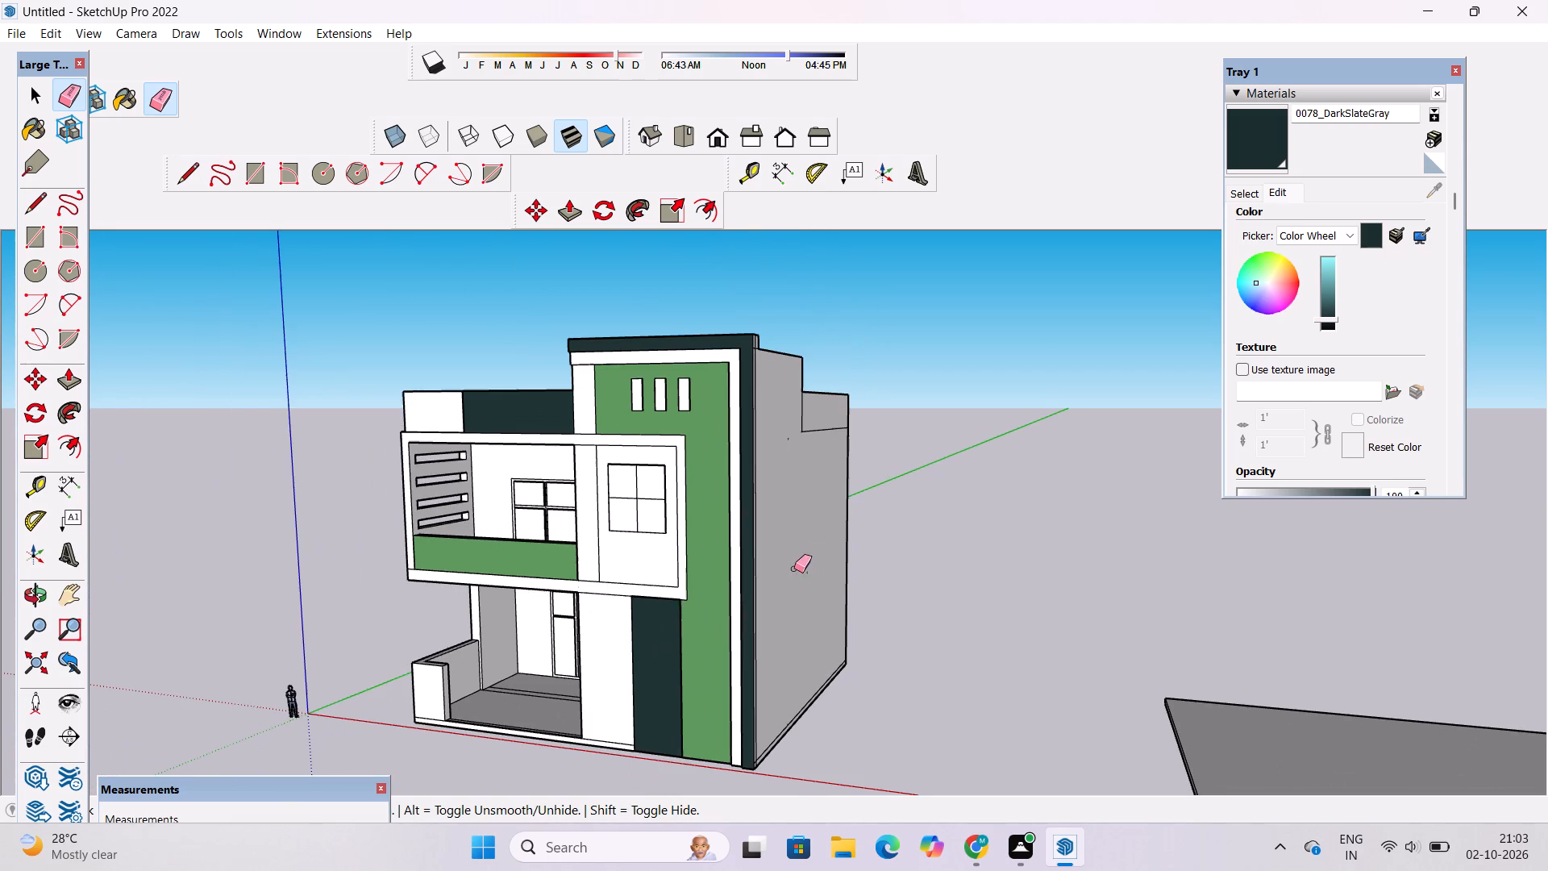
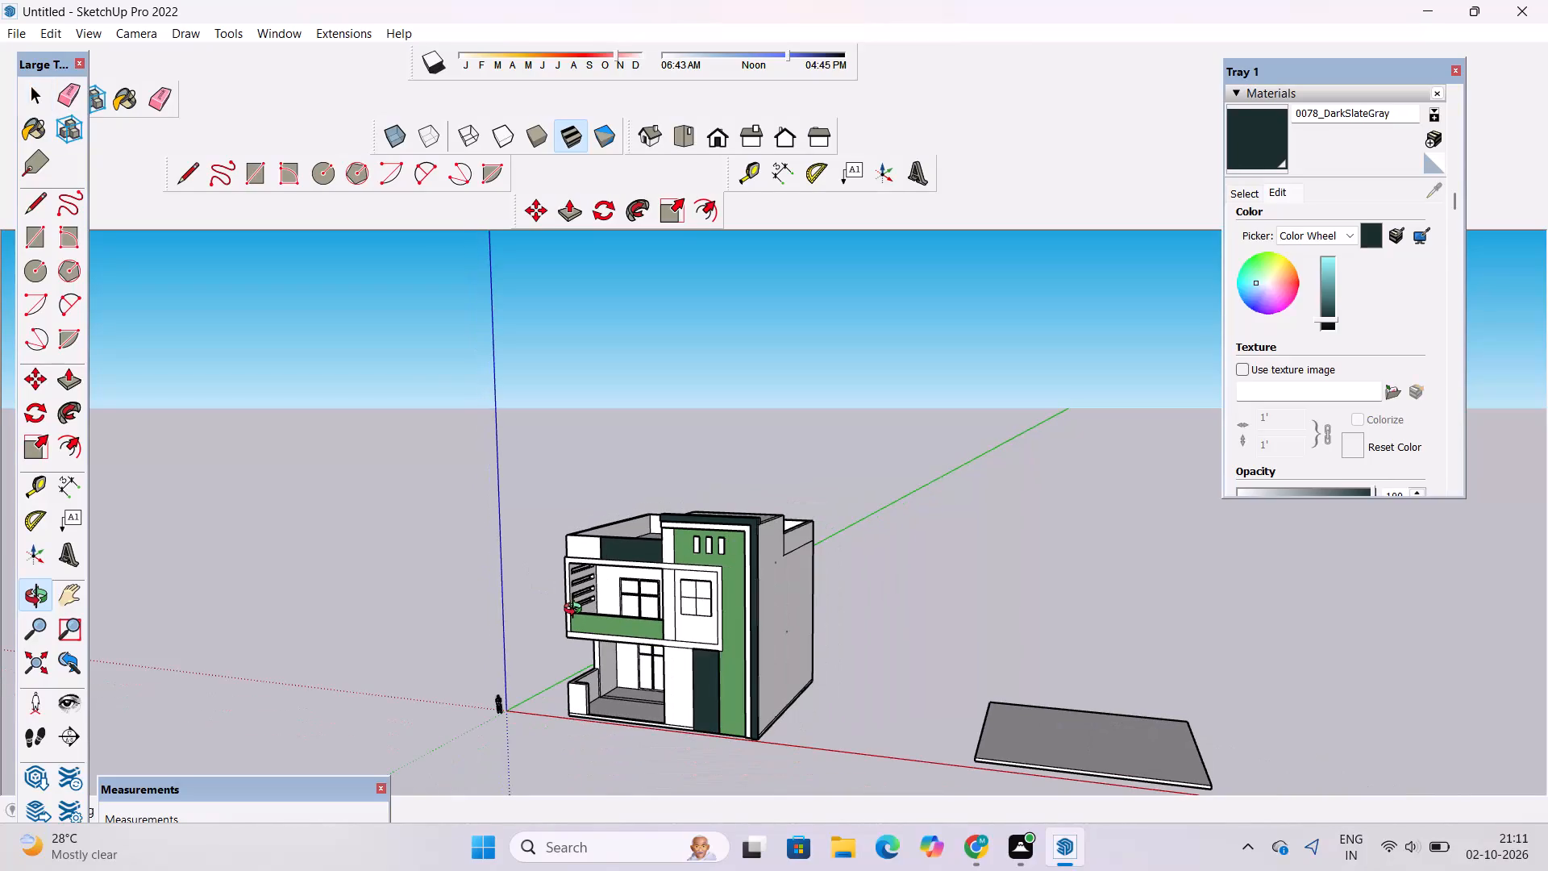
Paint the three narrow vertical slots on the green tower face with 0078_DarkSlateGray.
{"action": "left_click_drag", "start_coordinate": [585, 617], "coordinate": [621, 543], "text": "shift"}
{"action": "left_click_drag", "start_coordinate": [633, 549], "coordinate": [793, 533]}
{"action": "scroll", "coordinate": [791, 506], "scroll_direction": "up", "scroll_amount": 4}
{"action": "left_click_drag", "start_coordinate": [772, 519], "coordinate": [693, 512], "text": "shift"}
{"action": "scroll", "coordinate": [697, 481], "scroll_direction": "up", "scroll_amount": 8}
{"action": "left_click_drag", "start_coordinate": [714, 427], "coordinate": [676, 481], "text": "shift"}
{"action": "left_click", "coordinate": [1261, 149]}
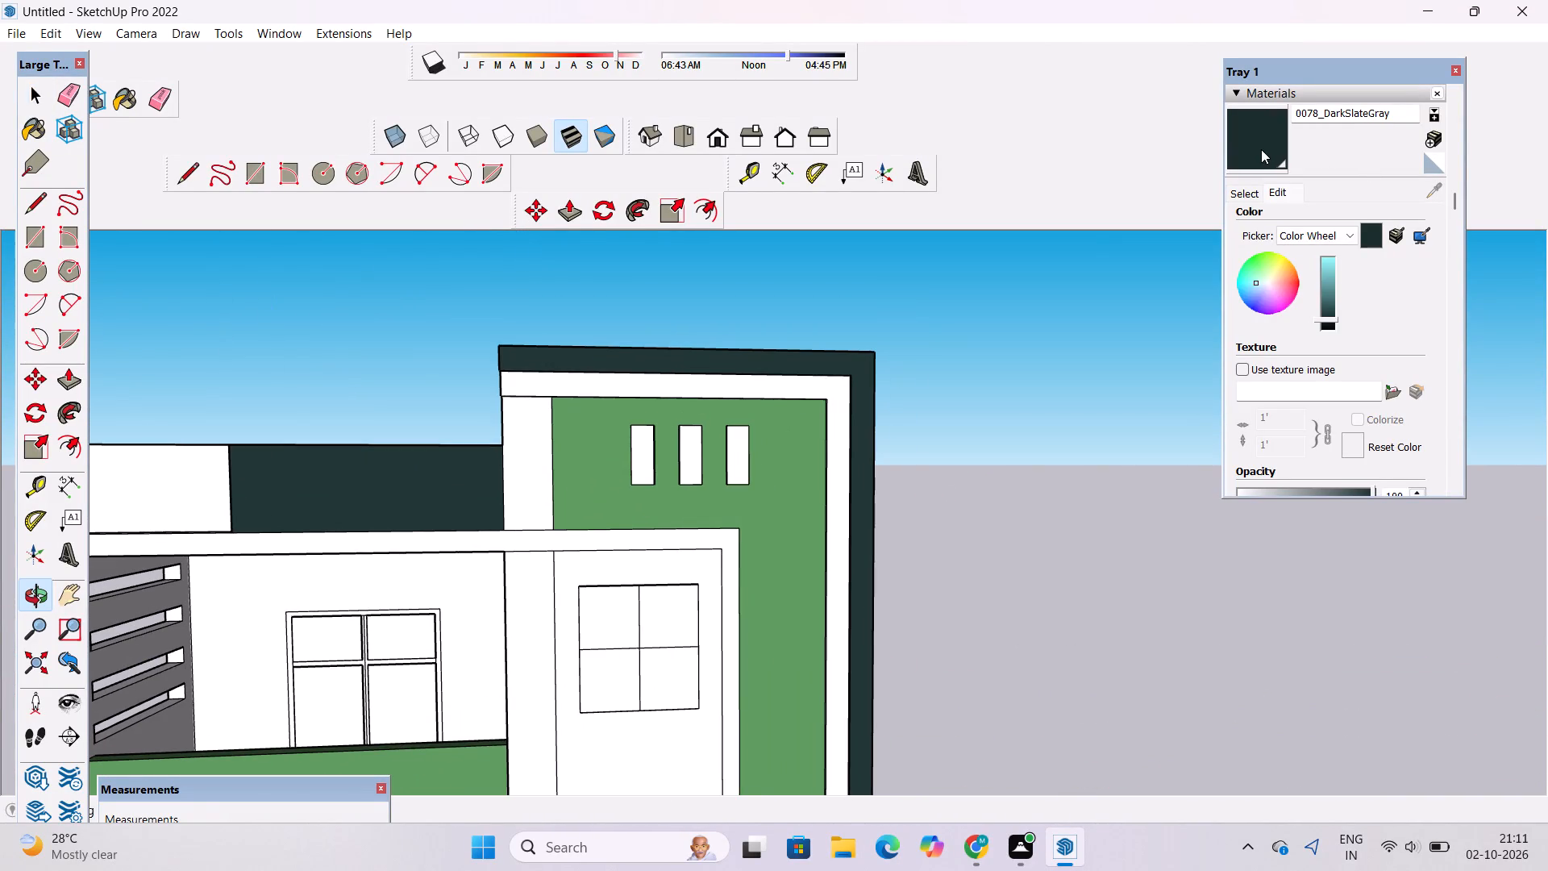
{"action": "scroll", "coordinate": [789, 399], "scroll_direction": "up", "scroll_amount": 7}
{"action": "left_click", "coordinate": [703, 487]}
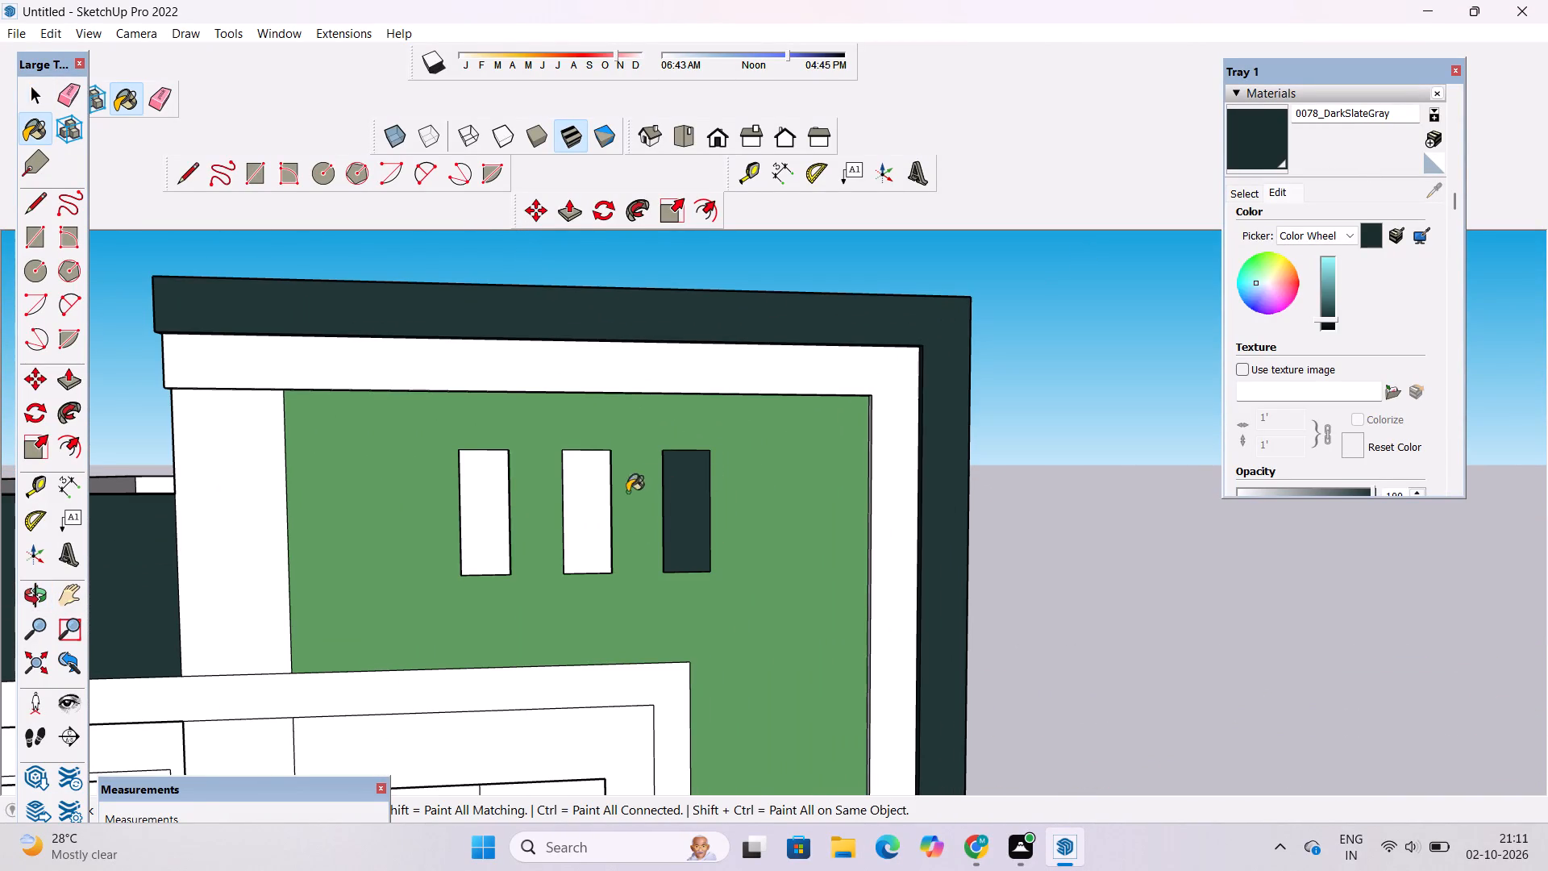
{"action": "left_click", "coordinate": [588, 502]}
{"action": "left_click", "coordinate": [464, 516]}
Paint the front, outer side and top faces of the porch's low boundary wall with 0078_DarkSlateGray.
{"action": "scroll", "coordinate": [560, 425], "scroll_direction": "down", "scroll_amount": 11}
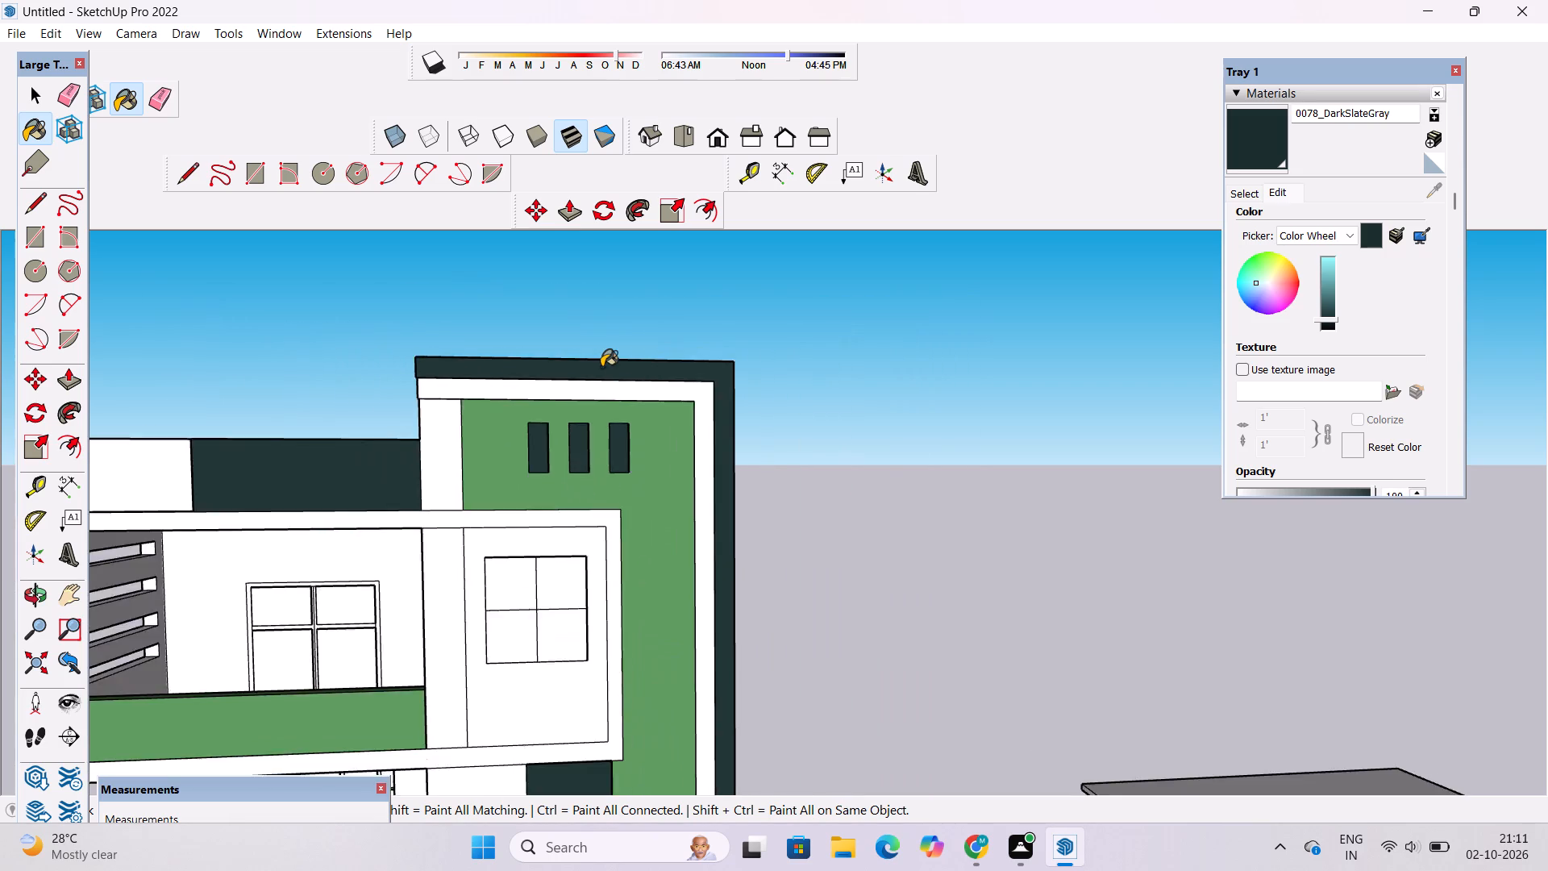
{"action": "scroll", "coordinate": [601, 367], "scroll_direction": "down", "scroll_amount": 5}
{"action": "scroll", "coordinate": [680, 377], "scroll_direction": "down", "scroll_amount": 4}
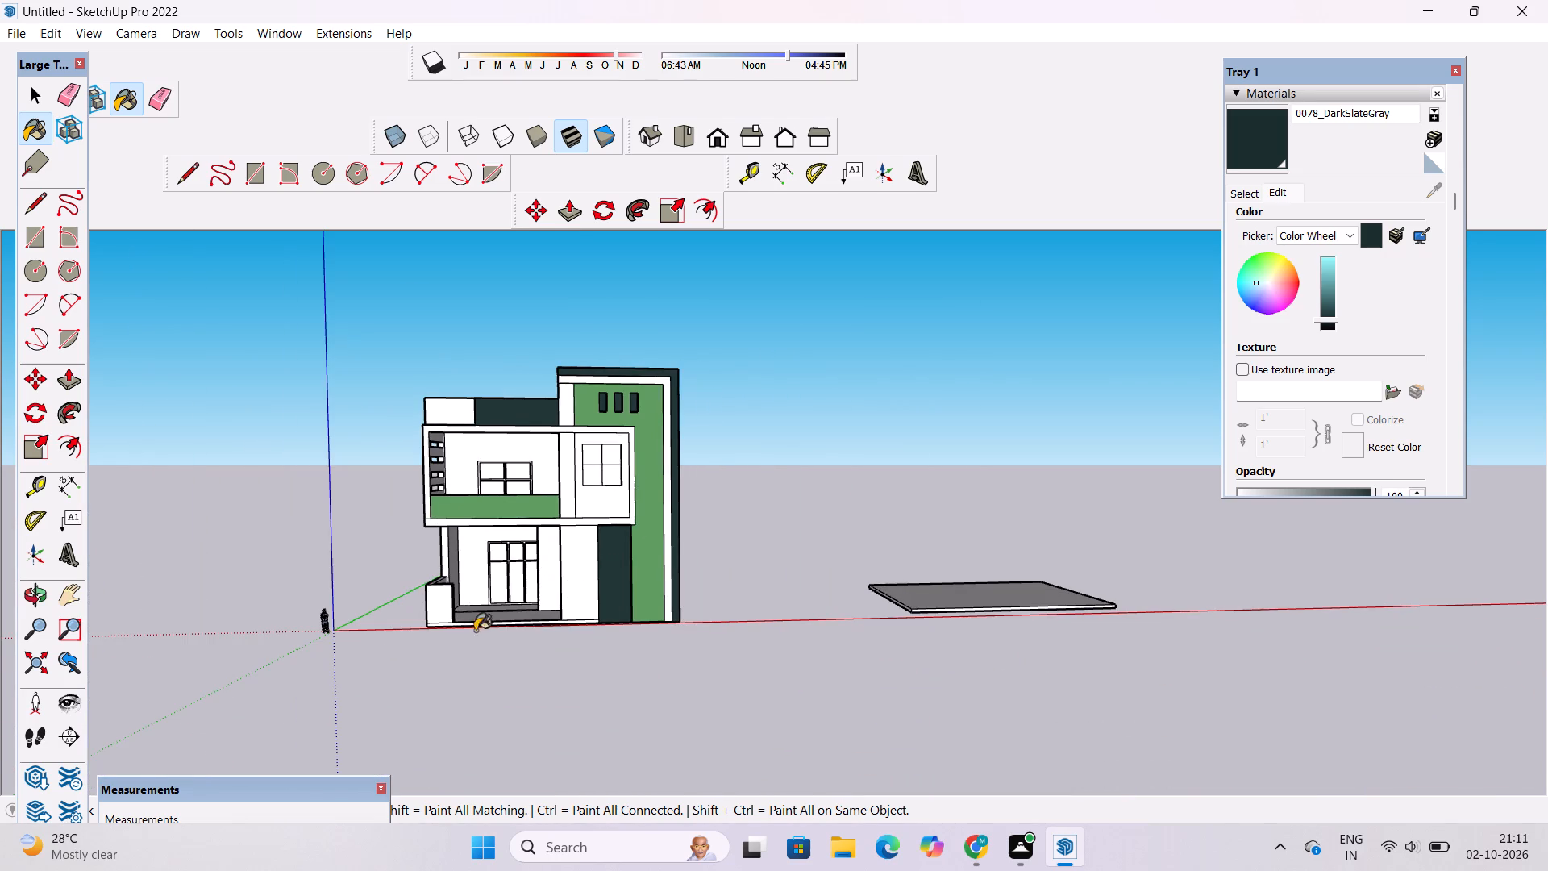
{"action": "scroll", "coordinate": [378, 644], "scroll_direction": "up", "scroll_amount": 5}
{"action": "left_click", "coordinate": [472, 590]}
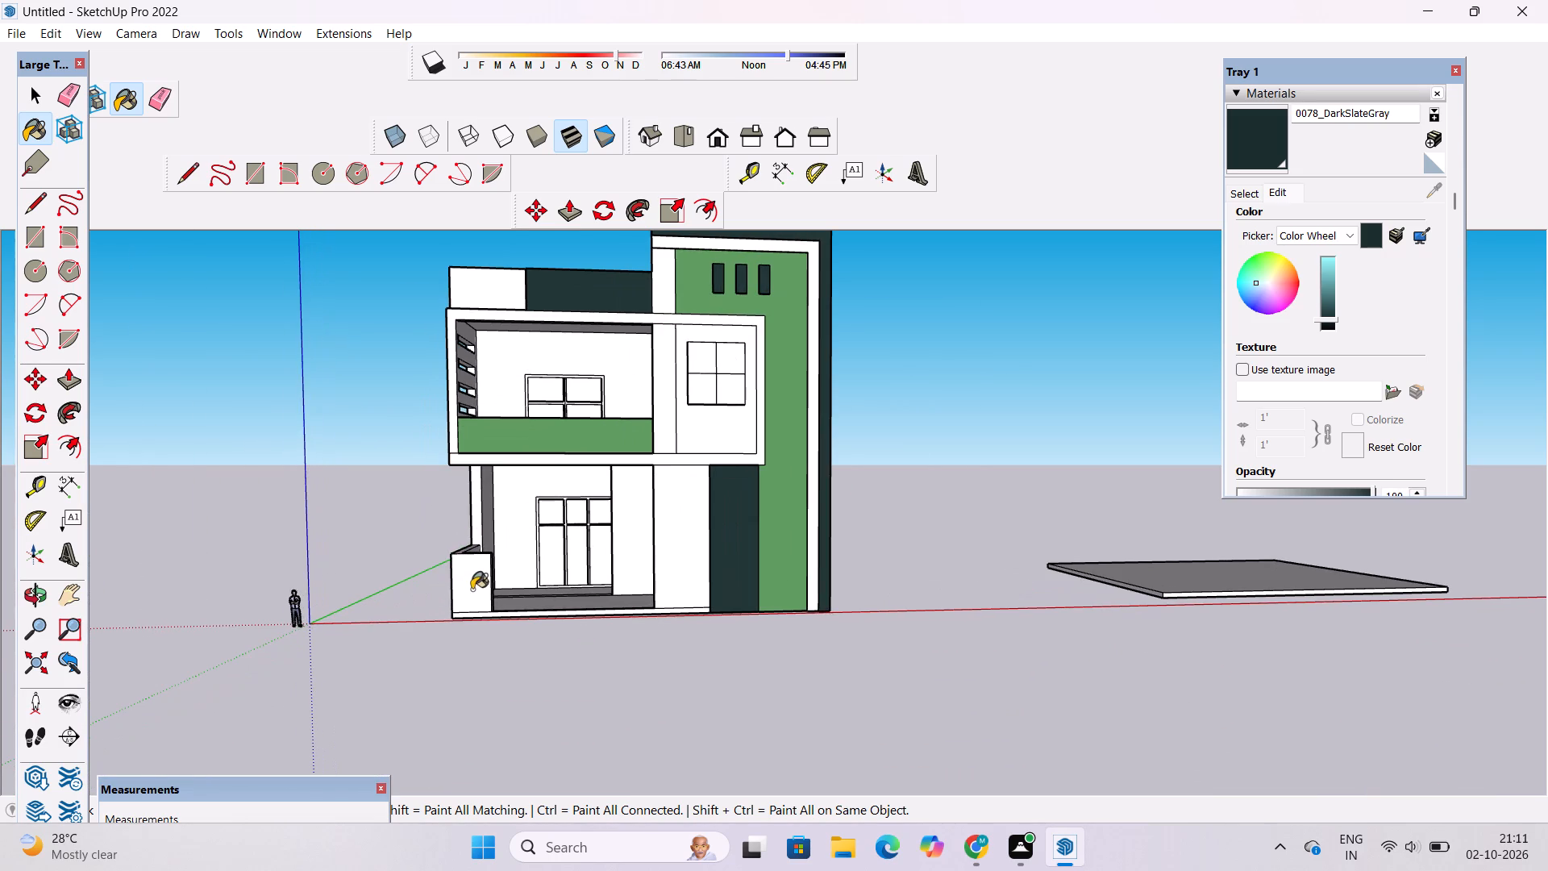
{"action": "scroll", "coordinate": [424, 616], "scroll_direction": "down", "scroll_amount": 7}
{"action": "scroll", "coordinate": [395, 567], "scroll_direction": "up", "scroll_amount": 5}
{"action": "key", "text": "o"}
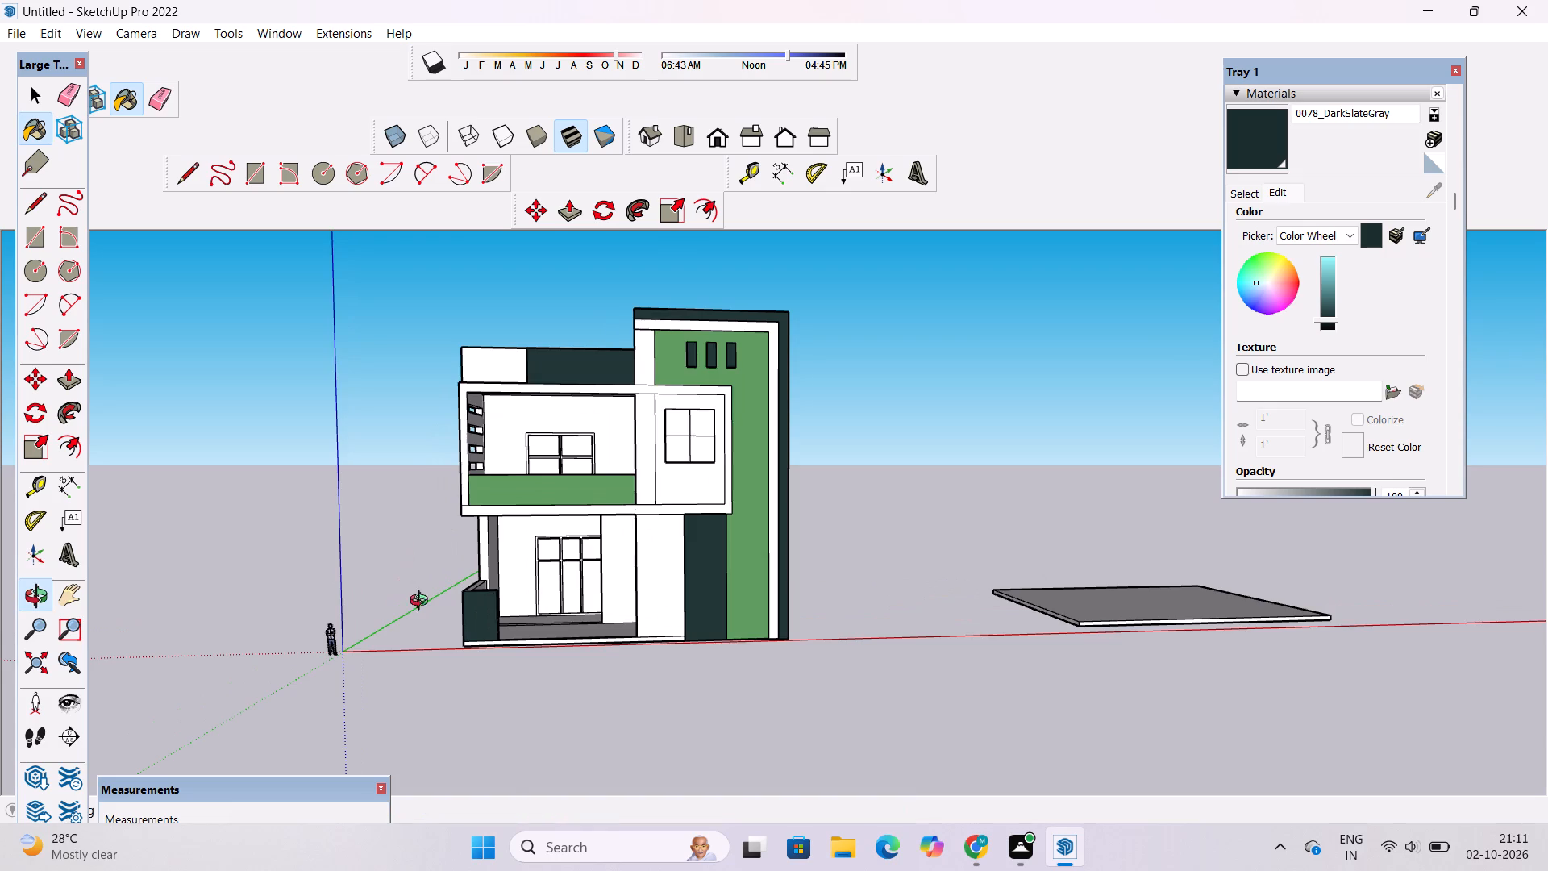
{"action": "left_click_drag", "start_coordinate": [422, 602], "coordinate": [778, 617]}
{"action": "left_click", "coordinate": [1241, 150]}
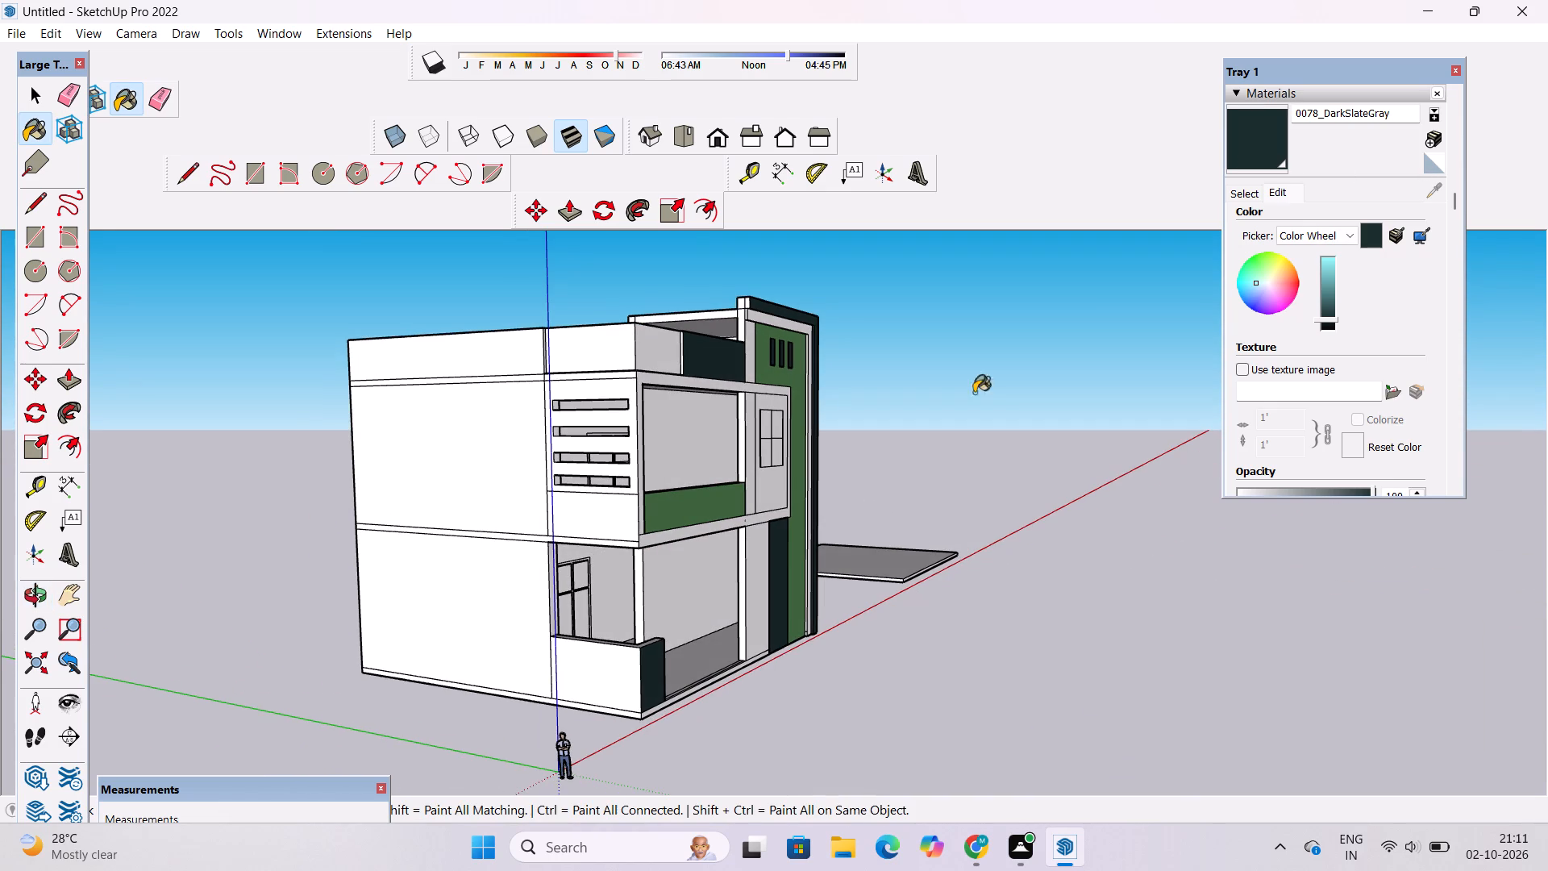
{"action": "scroll", "coordinate": [637, 663], "scroll_direction": "up", "scroll_amount": 15}
{"action": "scroll", "coordinate": [500, 649], "scroll_direction": "down", "scroll_amount": 6}
{"action": "scroll", "coordinate": [523, 697], "scroll_direction": "up", "scroll_amount": 2}
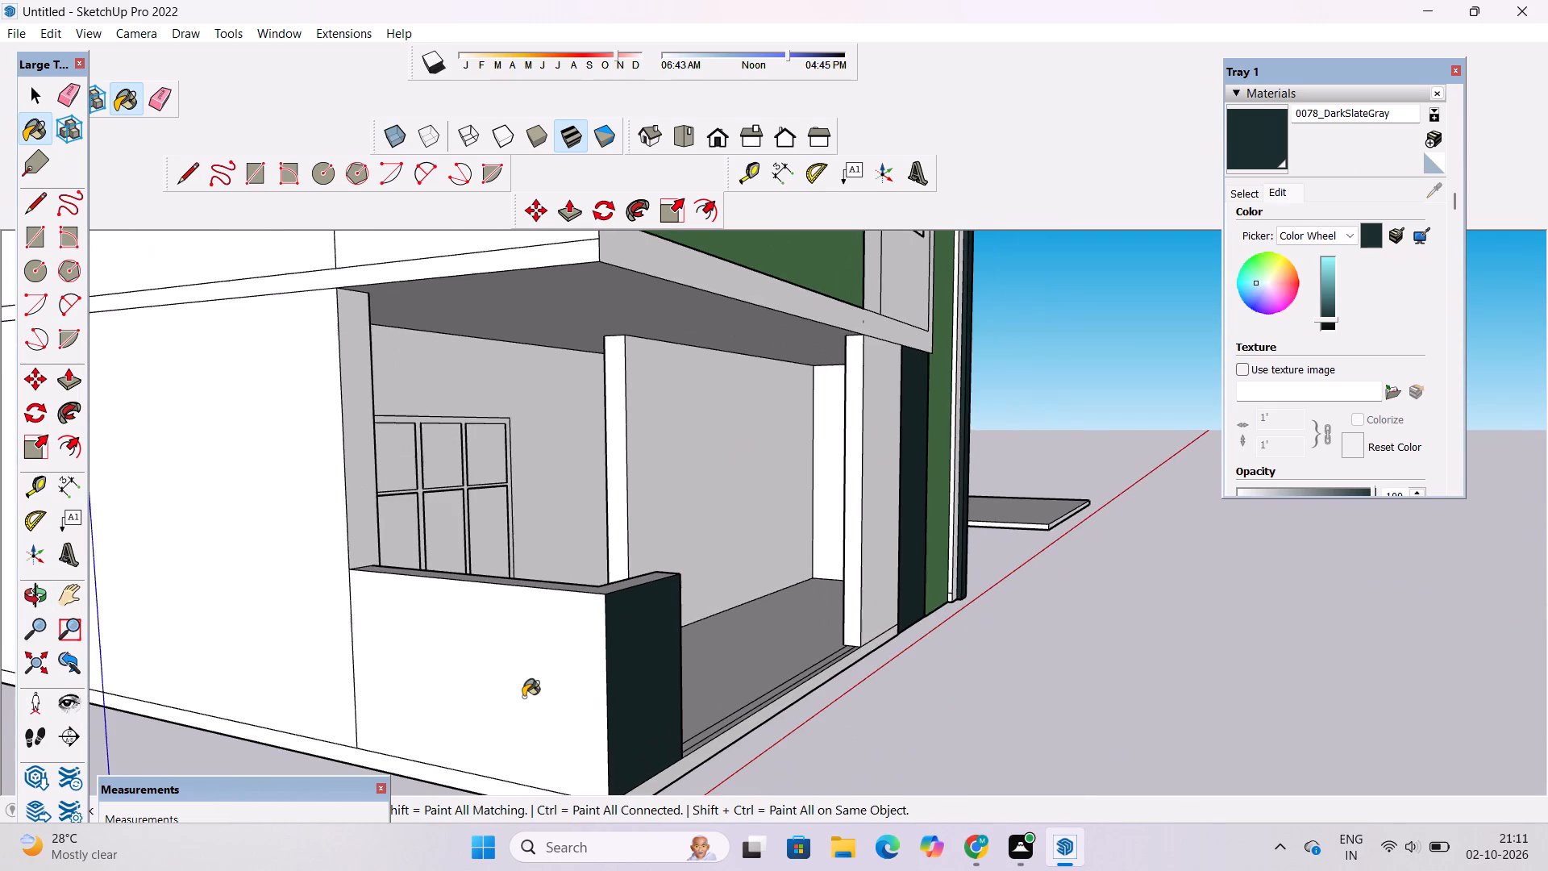
{"action": "left_click", "coordinate": [519, 694]}
{"action": "scroll", "coordinate": [514, 677], "scroll_direction": "down", "scroll_amount": 3}
{"action": "scroll", "coordinate": [573, 609], "scroll_direction": "up", "scroll_amount": 8}
{"action": "left_click", "coordinate": [578, 611]}
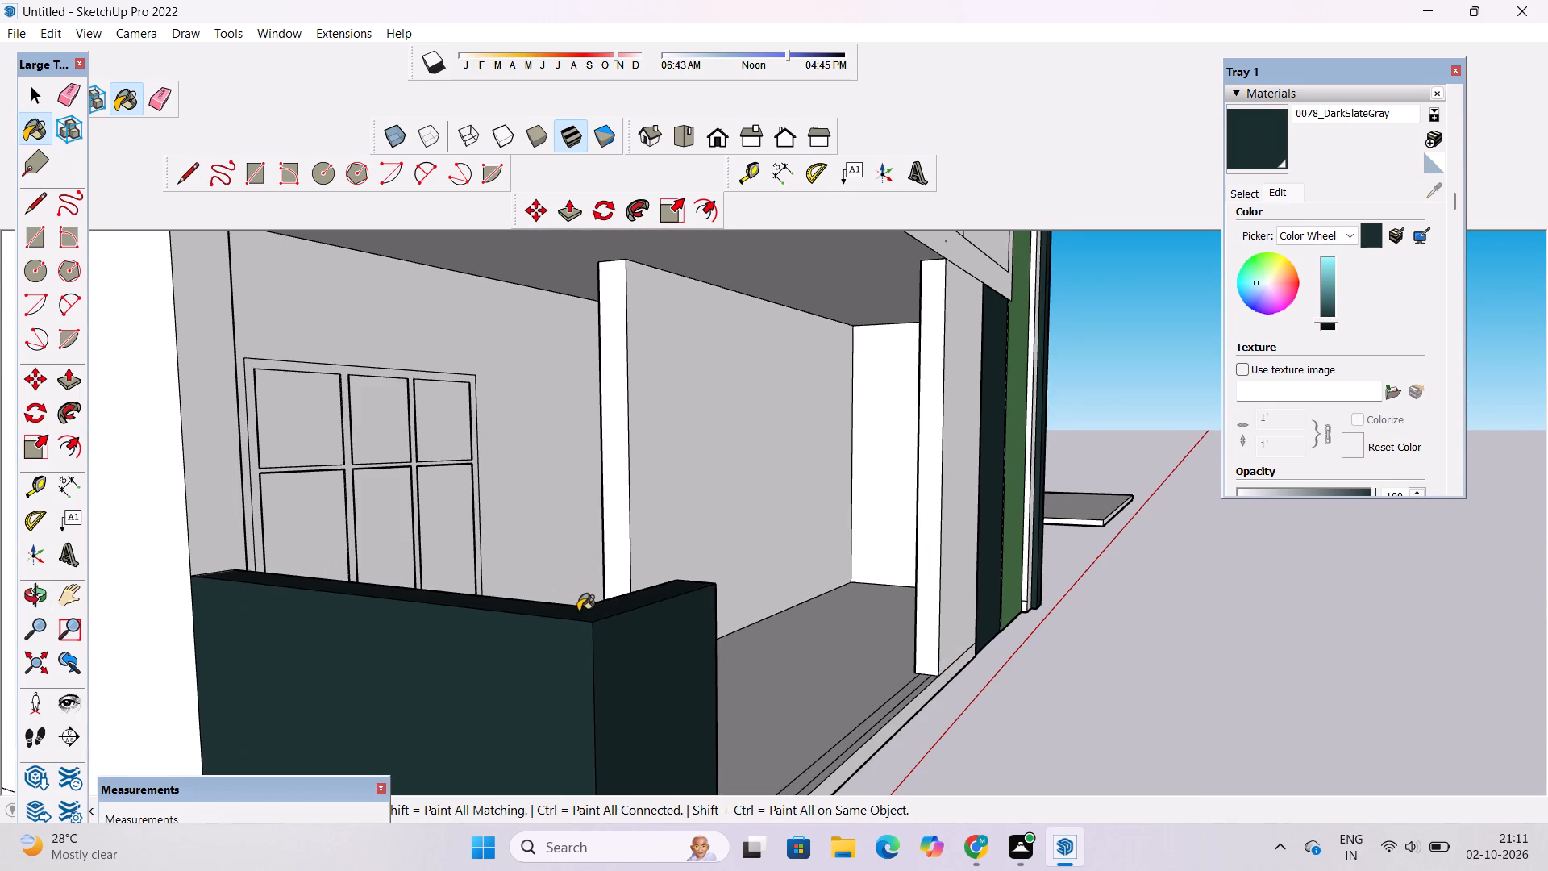
{"action": "scroll", "coordinate": [578, 611], "scroll_direction": "down", "scroll_amount": 5}
Split the side base strip with a 1' line at the low wall's rear corner and paint the part below the wall 0078_DarkSlateGray.
{"action": "key", "text": "l"}
{"action": "scroll", "coordinate": [463, 658], "scroll_direction": "down", "scroll_amount": 5}
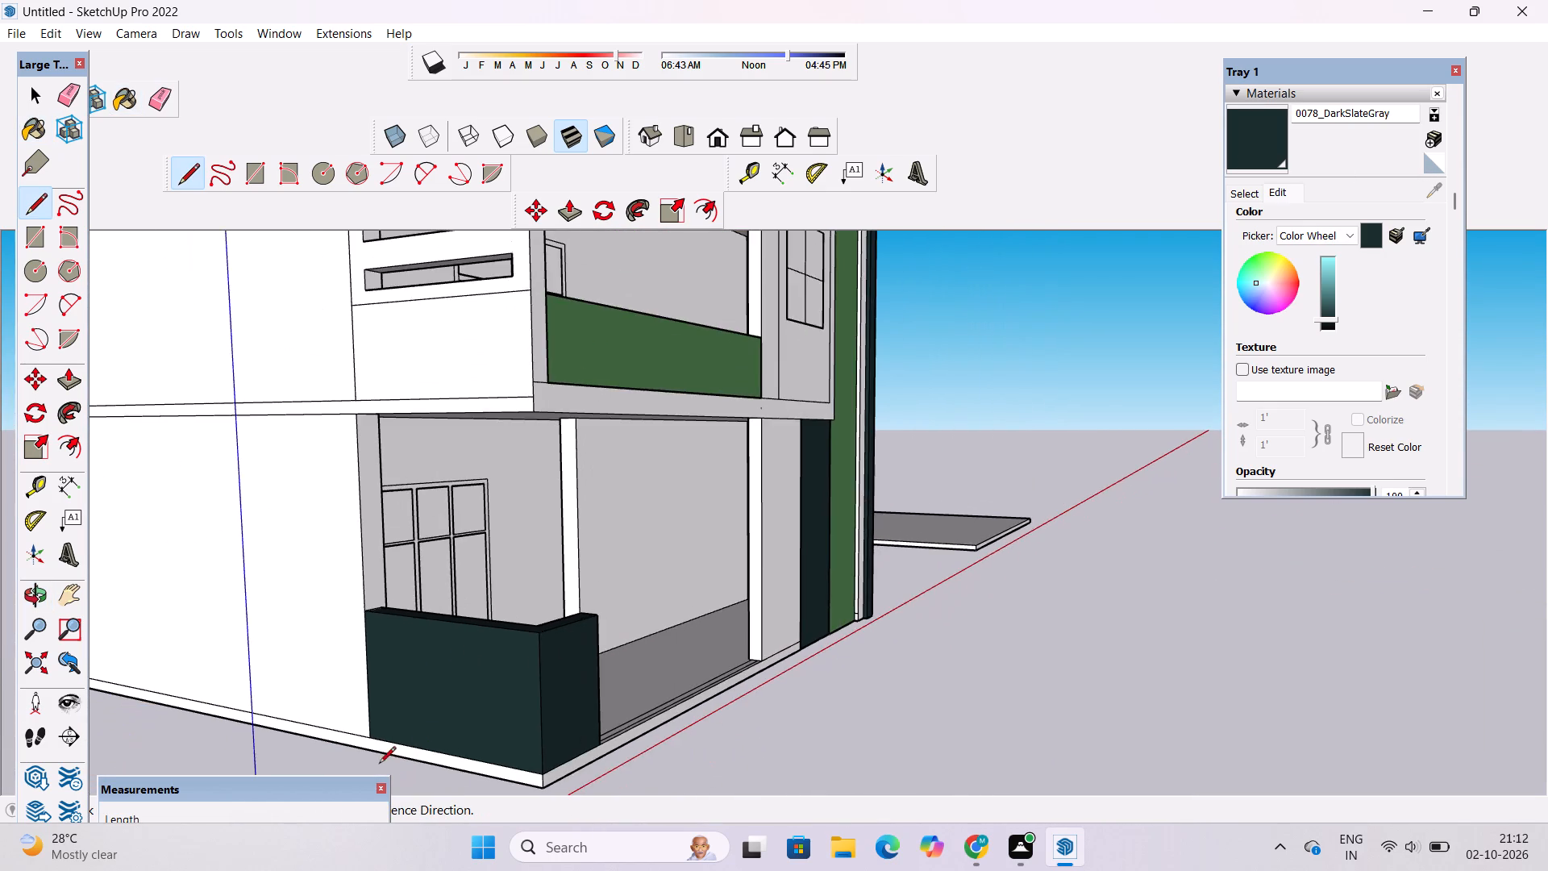
{"action": "scroll", "coordinate": [379, 765], "scroll_direction": "up", "scroll_amount": 13}
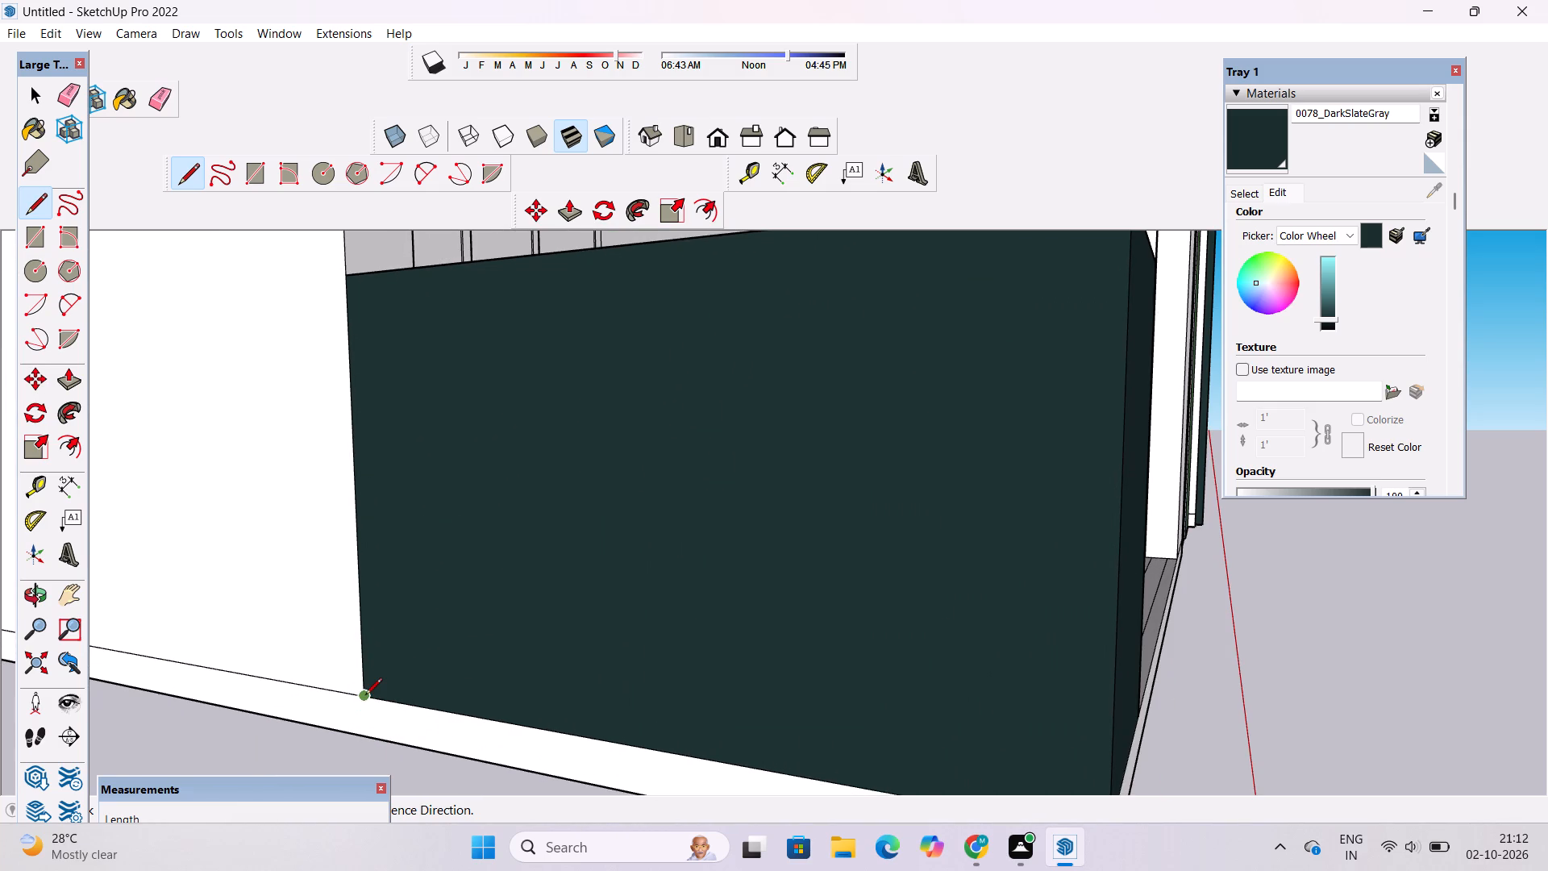
{"action": "left_click", "coordinate": [365, 696]}
{"action": "left_click", "coordinate": [369, 731]}
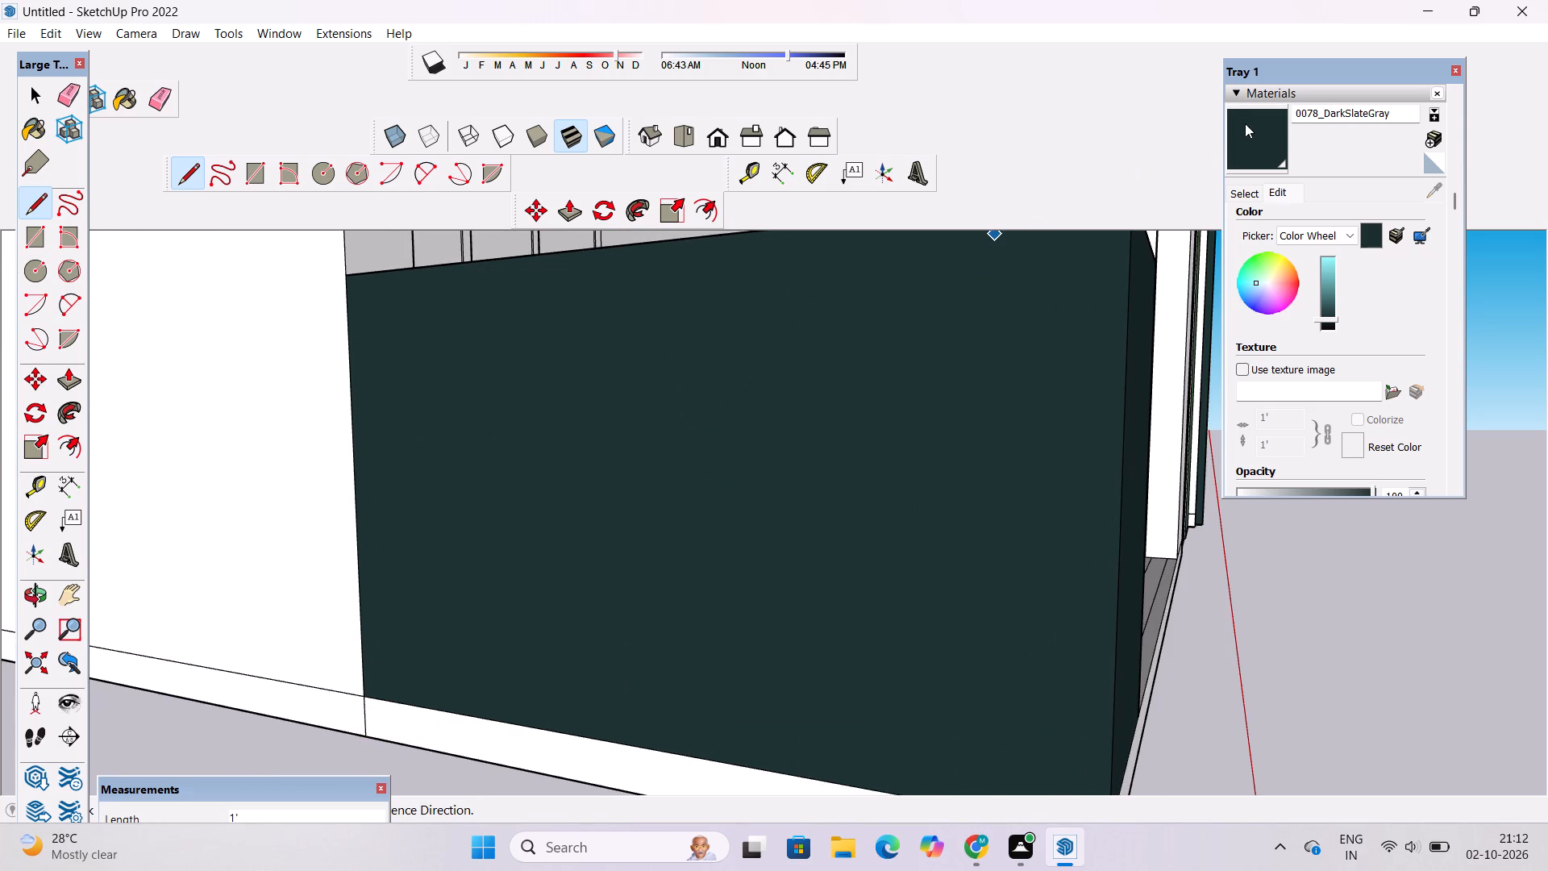
{"action": "left_click", "coordinate": [1245, 123]}
{"action": "left_click", "coordinate": [479, 728]}
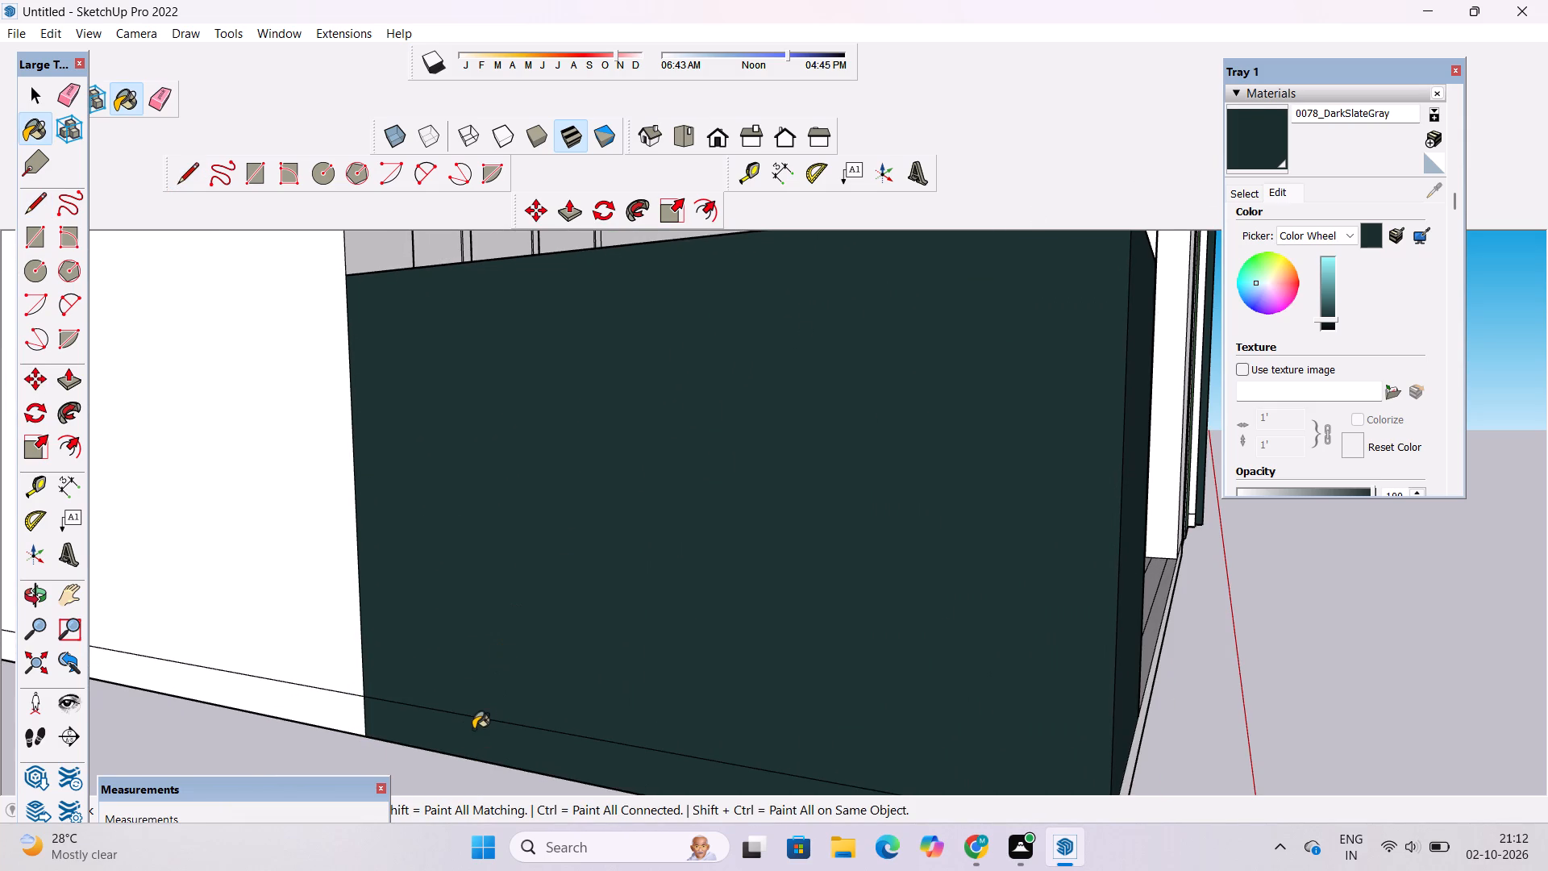
Paint the porch-facing inner faces and the exposed end face of the low boundary wall with 0078_DarkSlateGray.
{"action": "key", "text": "o"}
{"action": "scroll", "coordinate": [473, 729], "scroll_direction": "down", "scroll_amount": 10}
{"action": "left_click_drag", "start_coordinate": [692, 616], "coordinate": [325, 737]}
{"action": "scroll", "coordinate": [432, 553], "scroll_direction": "up", "scroll_amount": 5}
{"action": "left_click_drag", "start_coordinate": [638, 561], "coordinate": [499, 602]}
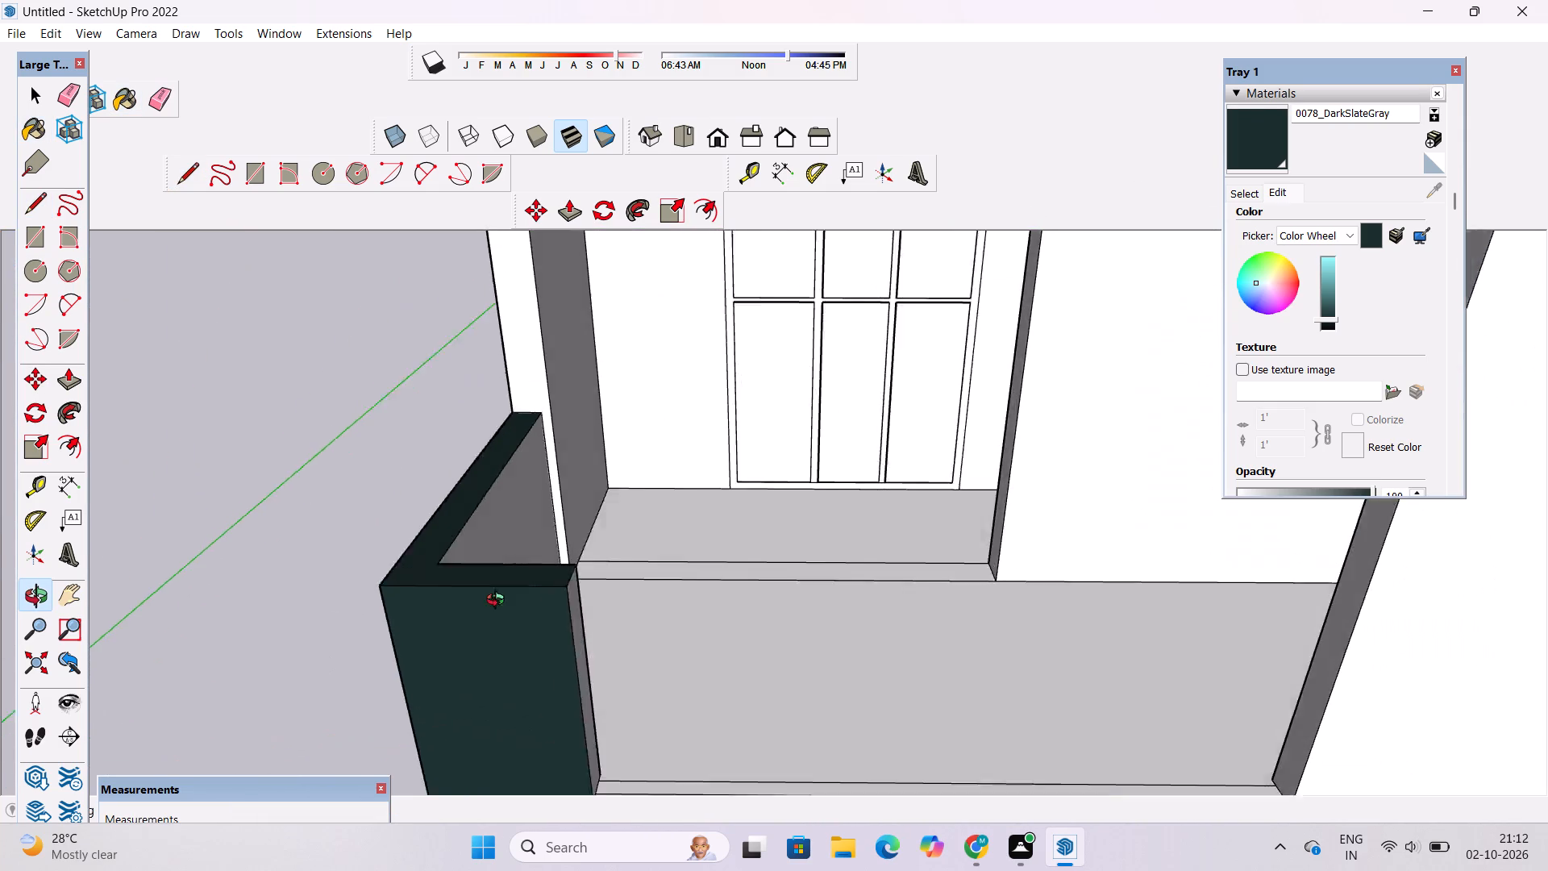
{"action": "left_click_drag", "start_coordinate": [499, 602], "coordinate": [472, 607]}
{"action": "scroll", "coordinate": [462, 607], "scroll_direction": "up", "scroll_amount": 3}
{"action": "left_click_drag", "start_coordinate": [497, 579], "coordinate": [394, 602]}
{"action": "scroll", "coordinate": [398, 589], "scroll_direction": "up", "scroll_amount": 9}
{"action": "left_click_drag", "start_coordinate": [501, 569], "coordinate": [378, 617]}
{"action": "left_click", "coordinate": [1268, 146]}
{"action": "left_click", "coordinate": [638, 419]}
{"action": "scroll", "coordinate": [755, 373], "scroll_direction": "down", "scroll_amount": 2}
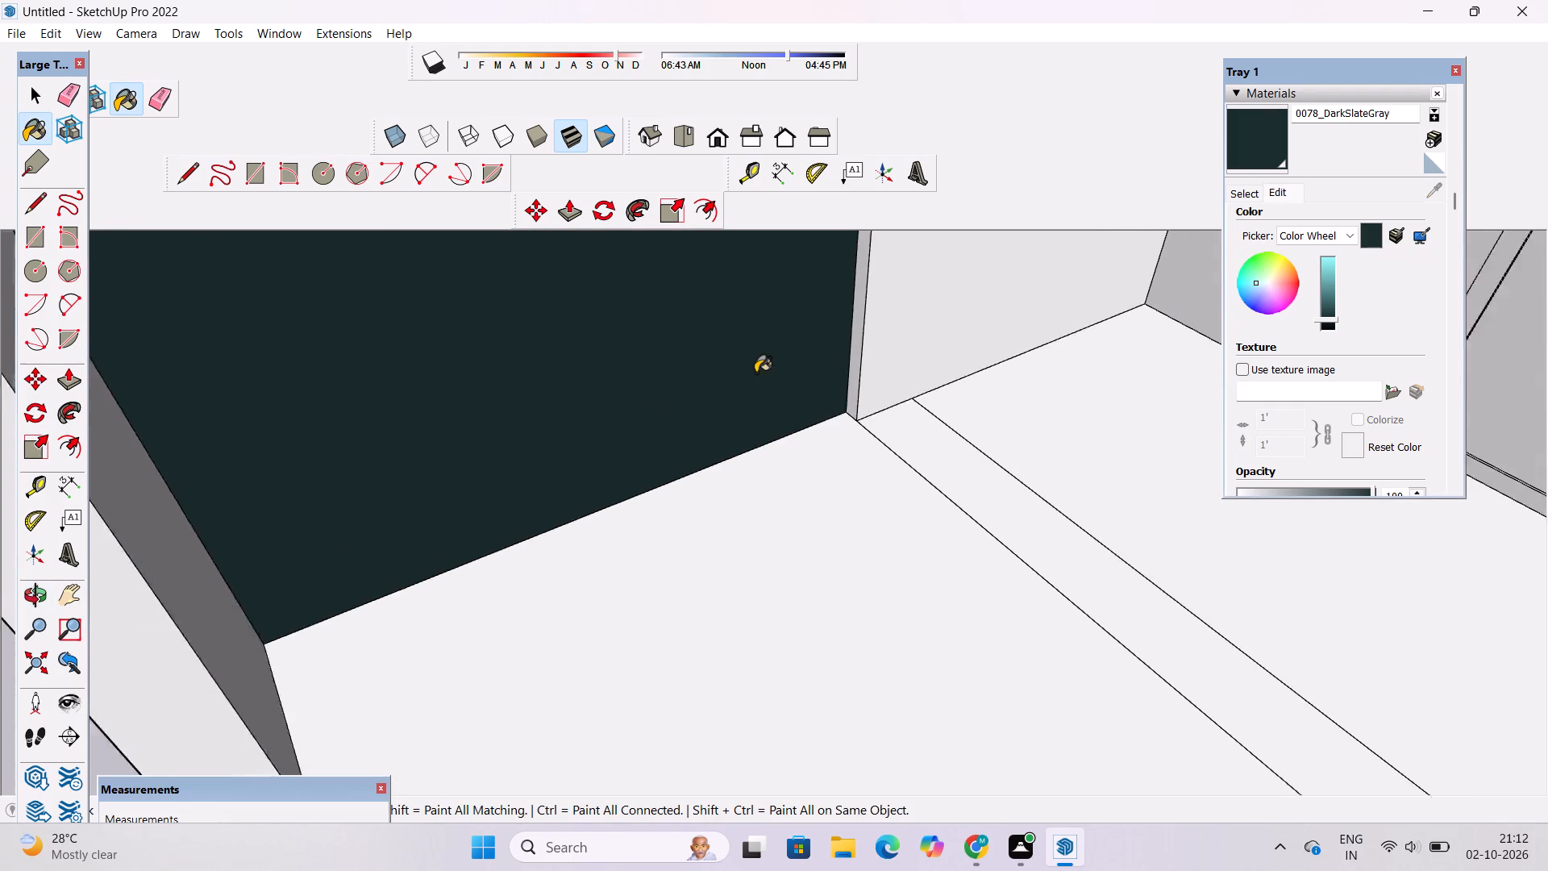
{"action": "scroll", "coordinate": [755, 373], "scroll_direction": "down", "scroll_amount": 3}
{"action": "left_click", "coordinate": [376, 500]}
{"action": "scroll", "coordinate": [666, 394], "scroll_direction": "up", "scroll_amount": 5}
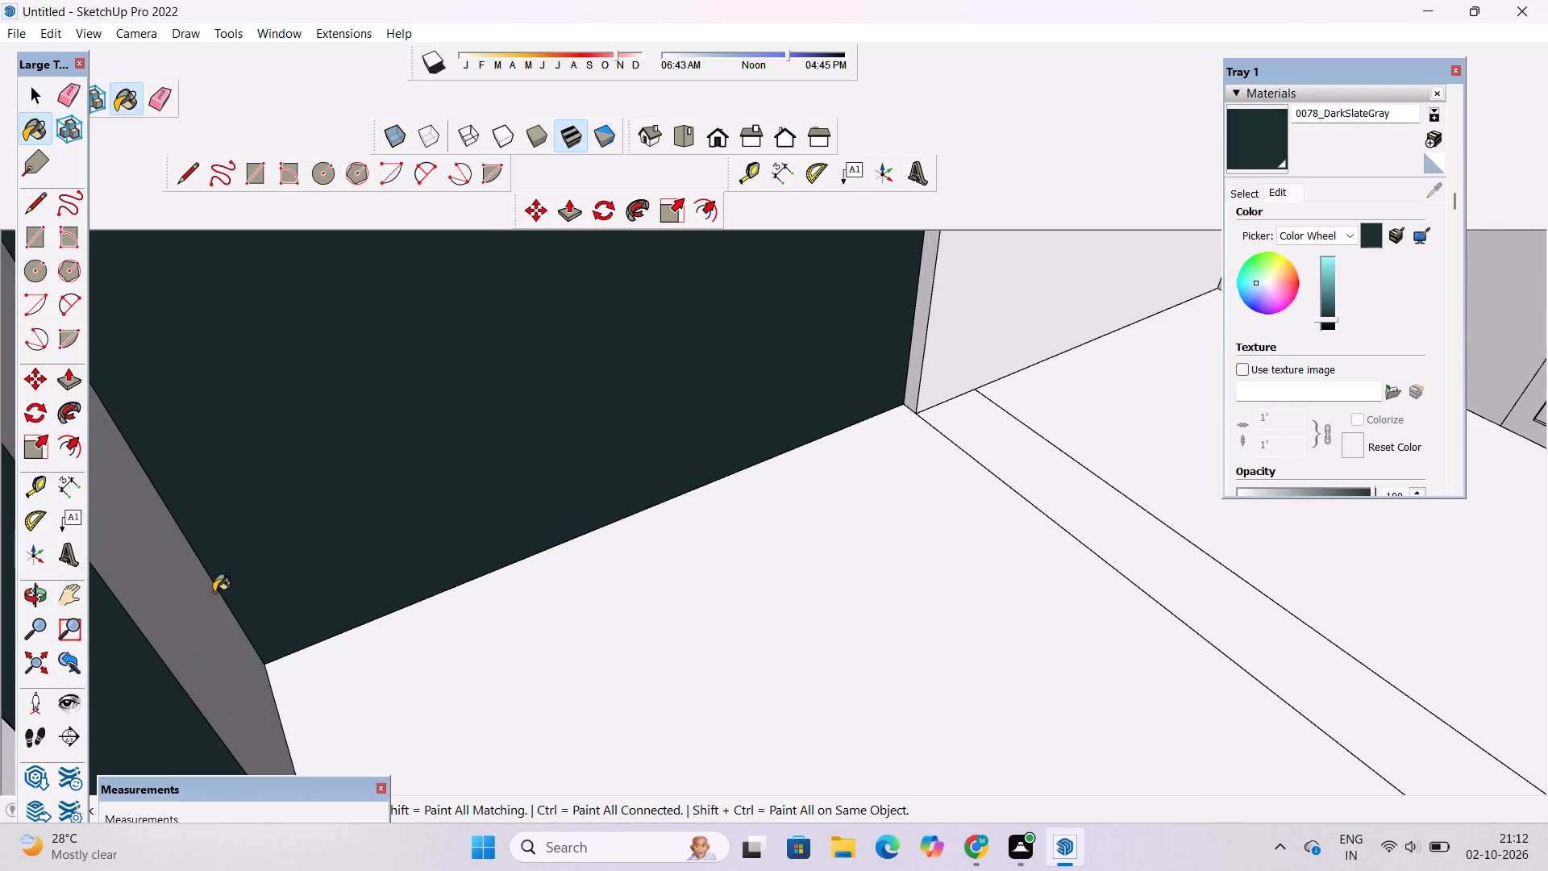
{"action": "left_click", "coordinate": [214, 592]}
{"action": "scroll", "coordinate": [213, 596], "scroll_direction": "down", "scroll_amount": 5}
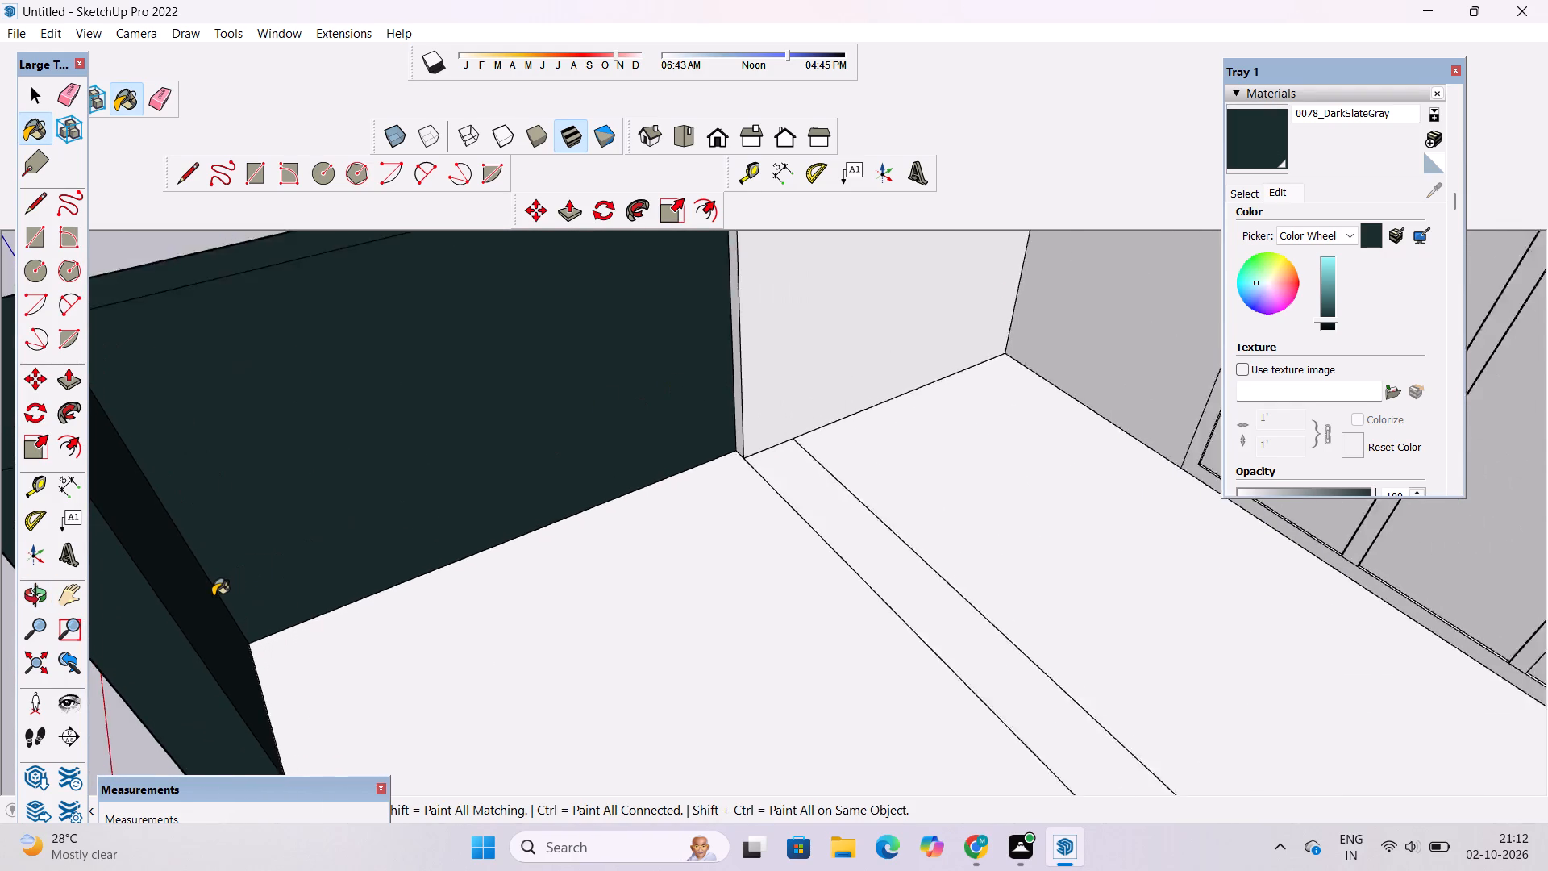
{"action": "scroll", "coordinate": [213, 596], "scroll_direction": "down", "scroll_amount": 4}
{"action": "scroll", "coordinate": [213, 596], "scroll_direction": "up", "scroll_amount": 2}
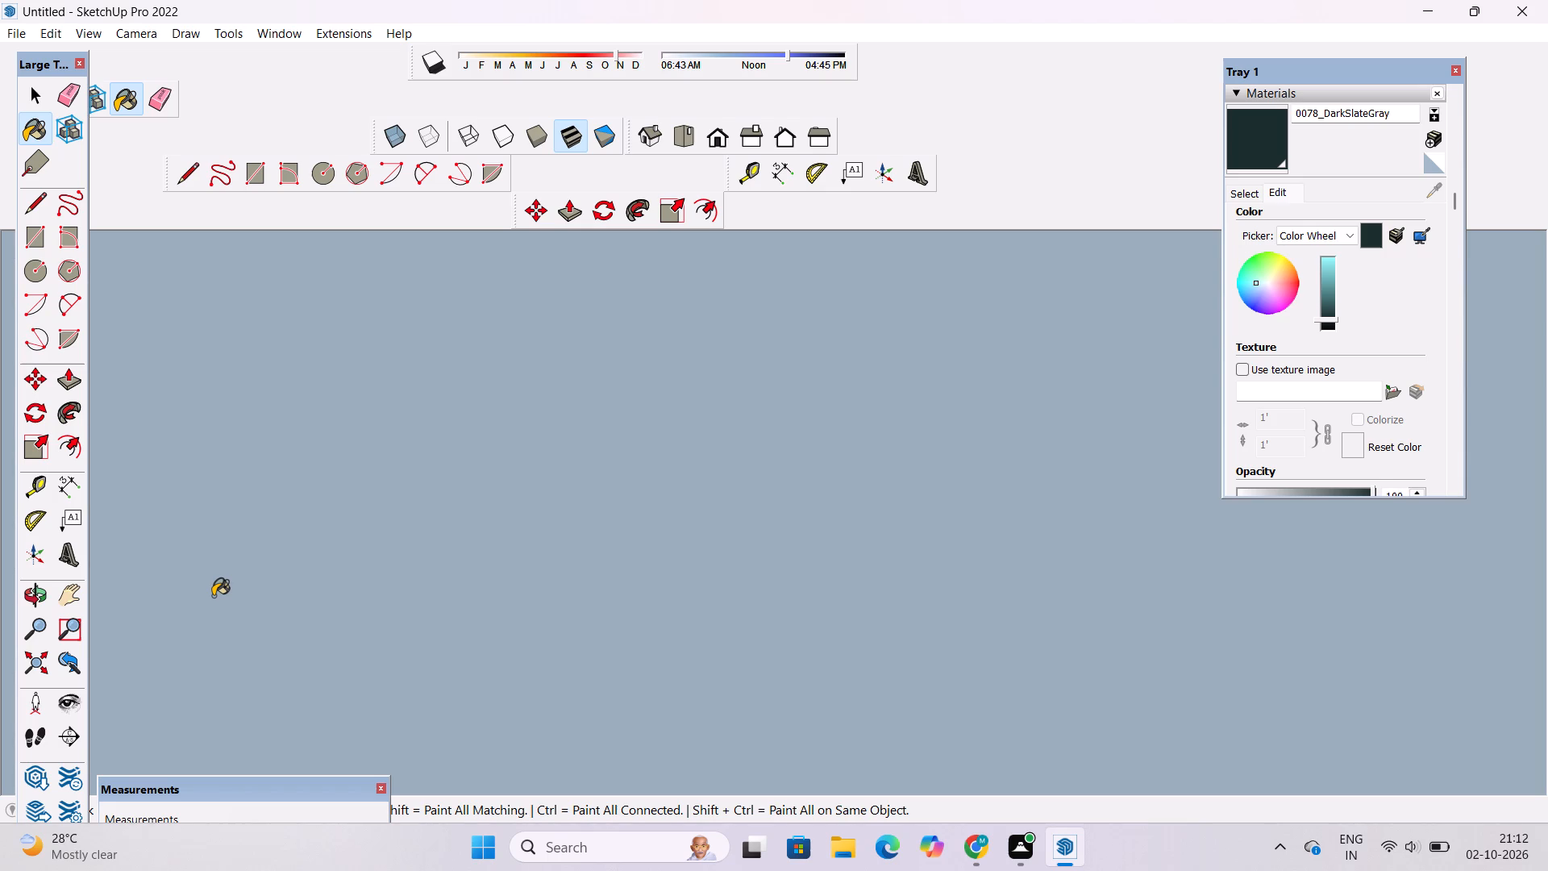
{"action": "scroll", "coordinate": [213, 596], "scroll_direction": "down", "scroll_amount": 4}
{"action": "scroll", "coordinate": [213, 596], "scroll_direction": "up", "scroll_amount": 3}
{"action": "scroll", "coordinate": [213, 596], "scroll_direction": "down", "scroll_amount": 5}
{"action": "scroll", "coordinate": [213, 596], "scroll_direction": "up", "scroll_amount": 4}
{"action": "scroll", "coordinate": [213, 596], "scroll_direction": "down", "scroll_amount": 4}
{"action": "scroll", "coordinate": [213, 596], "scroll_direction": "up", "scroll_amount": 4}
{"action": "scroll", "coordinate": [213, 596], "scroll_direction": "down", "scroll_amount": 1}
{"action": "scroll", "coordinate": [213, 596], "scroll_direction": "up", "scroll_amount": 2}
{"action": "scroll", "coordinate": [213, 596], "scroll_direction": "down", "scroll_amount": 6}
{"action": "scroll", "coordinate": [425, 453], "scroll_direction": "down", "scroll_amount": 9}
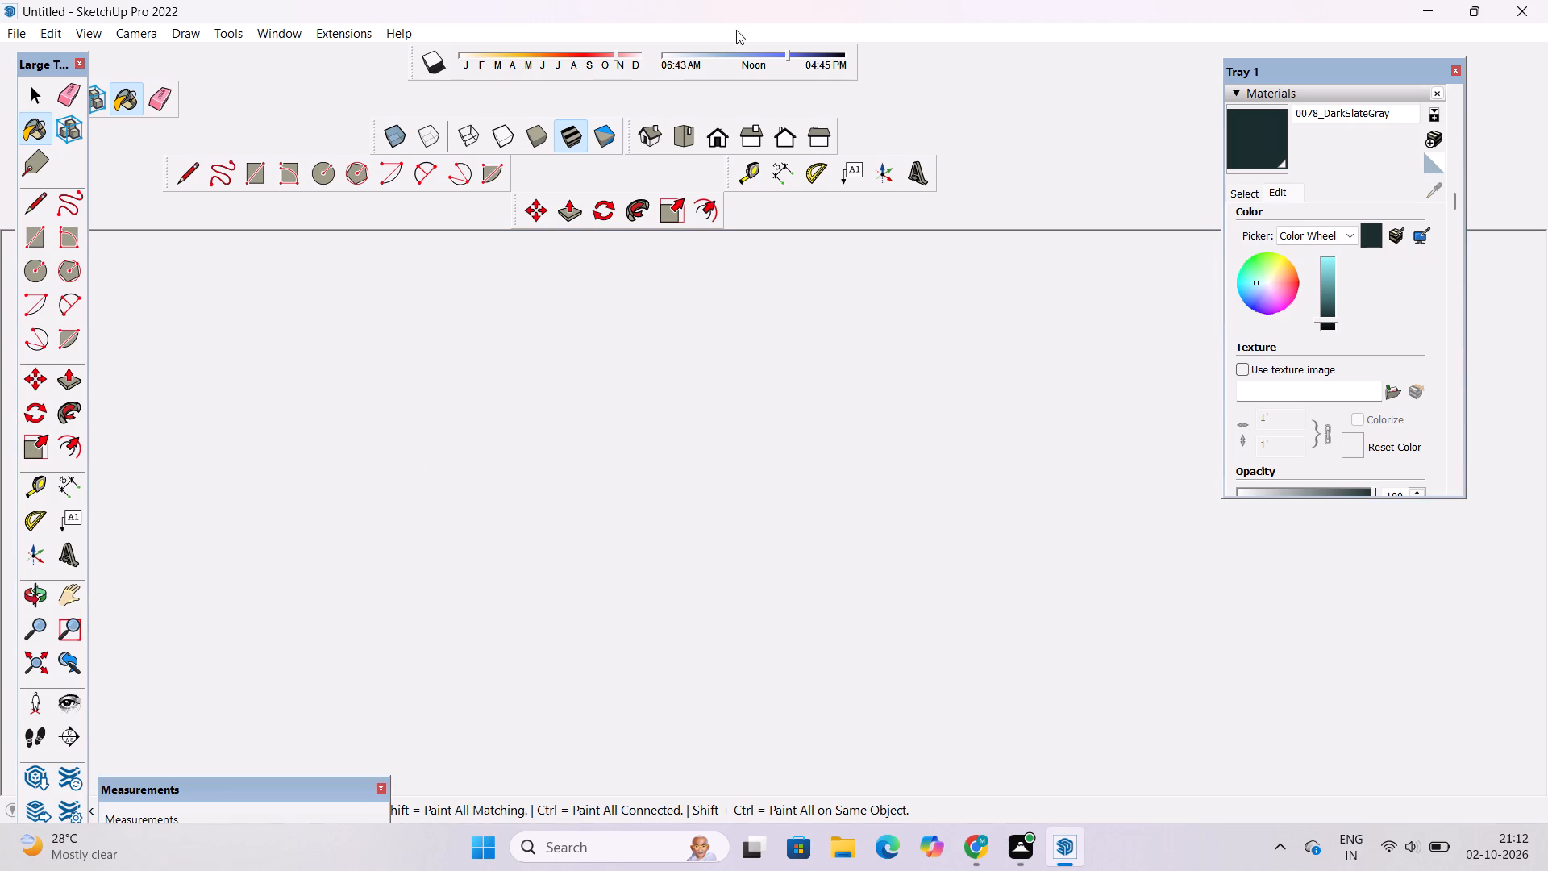
Return to the front view and examine the painted low wall and the ground-floor porch from several angles.
{"action": "left_click", "coordinate": [714, 140]}
{"action": "scroll", "coordinate": [630, 456], "scroll_direction": "down", "scroll_amount": 10}
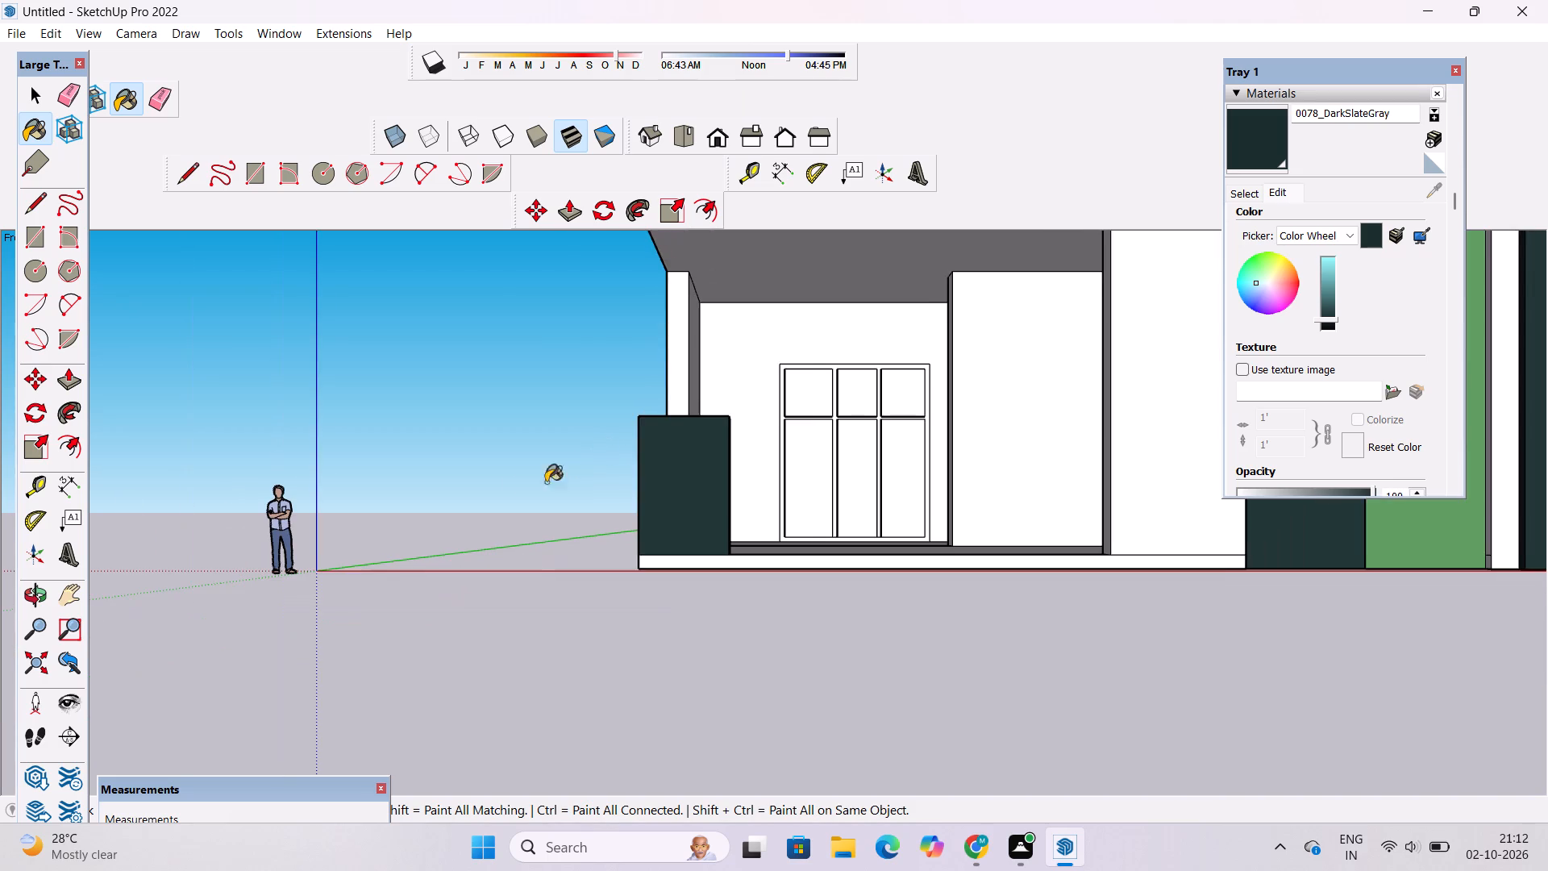
{"action": "scroll", "coordinate": [514, 493], "scroll_direction": "up", "scroll_amount": 2}
{"action": "key", "text": "o"}
{"action": "left_click_drag", "start_coordinate": [871, 417], "coordinate": [717, 469]}
{"action": "scroll", "coordinate": [714, 460], "scroll_direction": "down", "scroll_amount": 2}
{"action": "left_click_drag", "start_coordinate": [801, 464], "coordinate": [672, 513]}
{"action": "scroll", "coordinate": [647, 515], "scroll_direction": "up", "scroll_amount": 8}
{"action": "left_click_drag", "start_coordinate": [606, 531], "coordinate": [795, 493]}
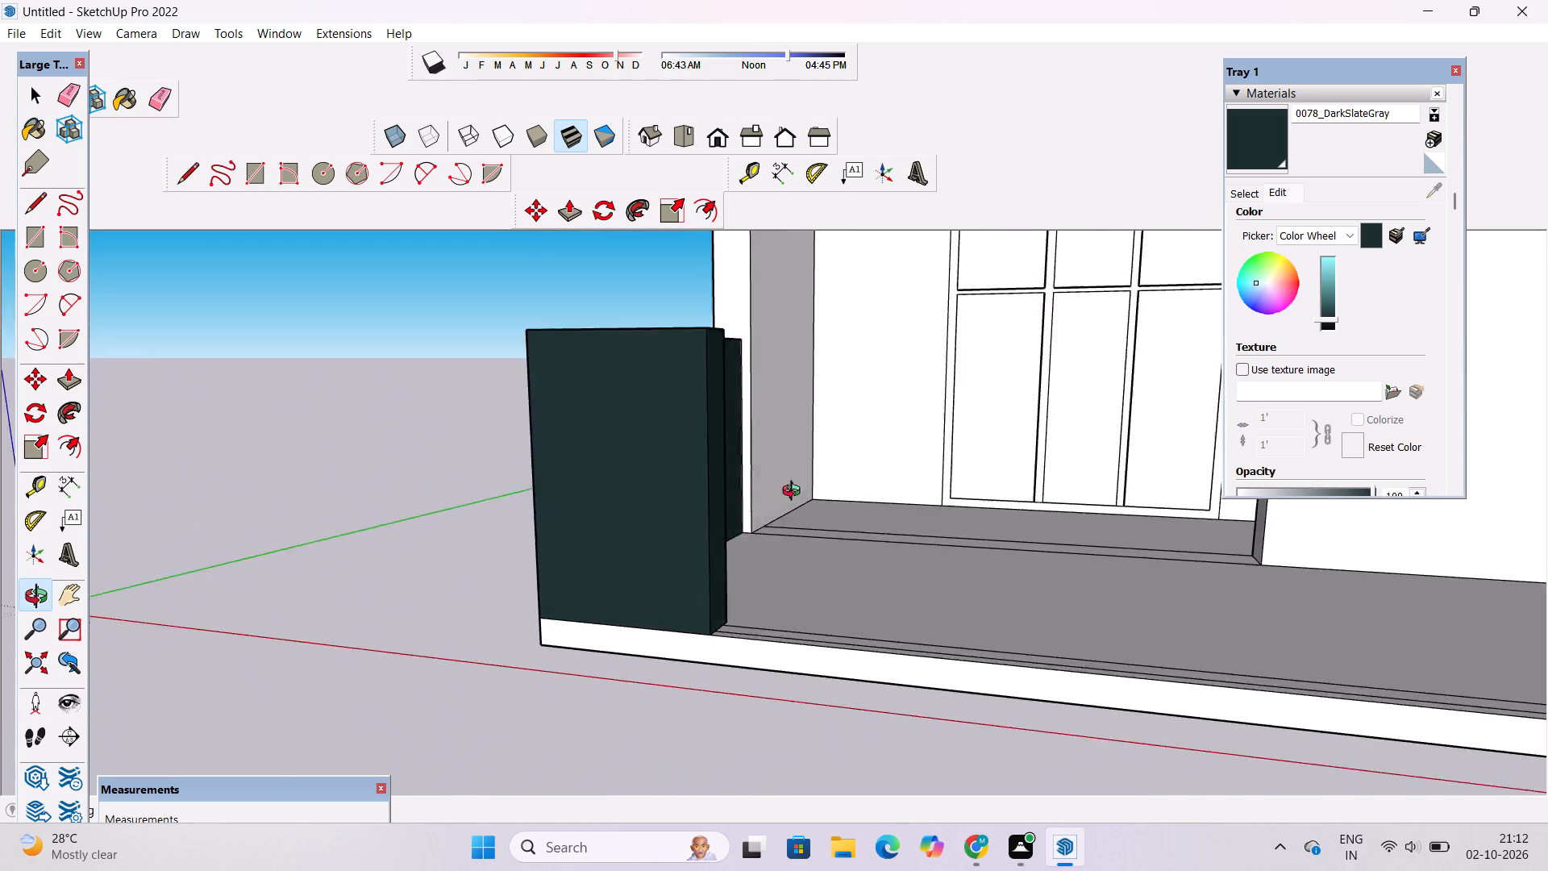
{"action": "left_click_drag", "start_coordinate": [795, 493], "coordinate": [867, 467]}
{"action": "scroll", "coordinate": [880, 461], "scroll_direction": "down", "scroll_amount": 5}
{"action": "left_click_drag", "start_coordinate": [865, 460], "coordinate": [535, 485]}
{"action": "left_click_drag", "start_coordinate": [535, 486], "coordinate": [620, 494]}
{"action": "scroll", "coordinate": [627, 494], "scroll_direction": "down", "scroll_amount": 4}
{"action": "left_click_drag", "start_coordinate": [595, 487], "coordinate": [644, 507], "text": "shift"}
{"action": "scroll", "coordinate": [654, 481], "scroll_direction": "up", "scroll_amount": 3}
{"action": "left_click_drag", "start_coordinate": [654, 480], "coordinate": [644, 493], "text": "shift"}
{"action": "scroll", "coordinate": [643, 493], "scroll_direction": "up", "scroll_amount": 2}
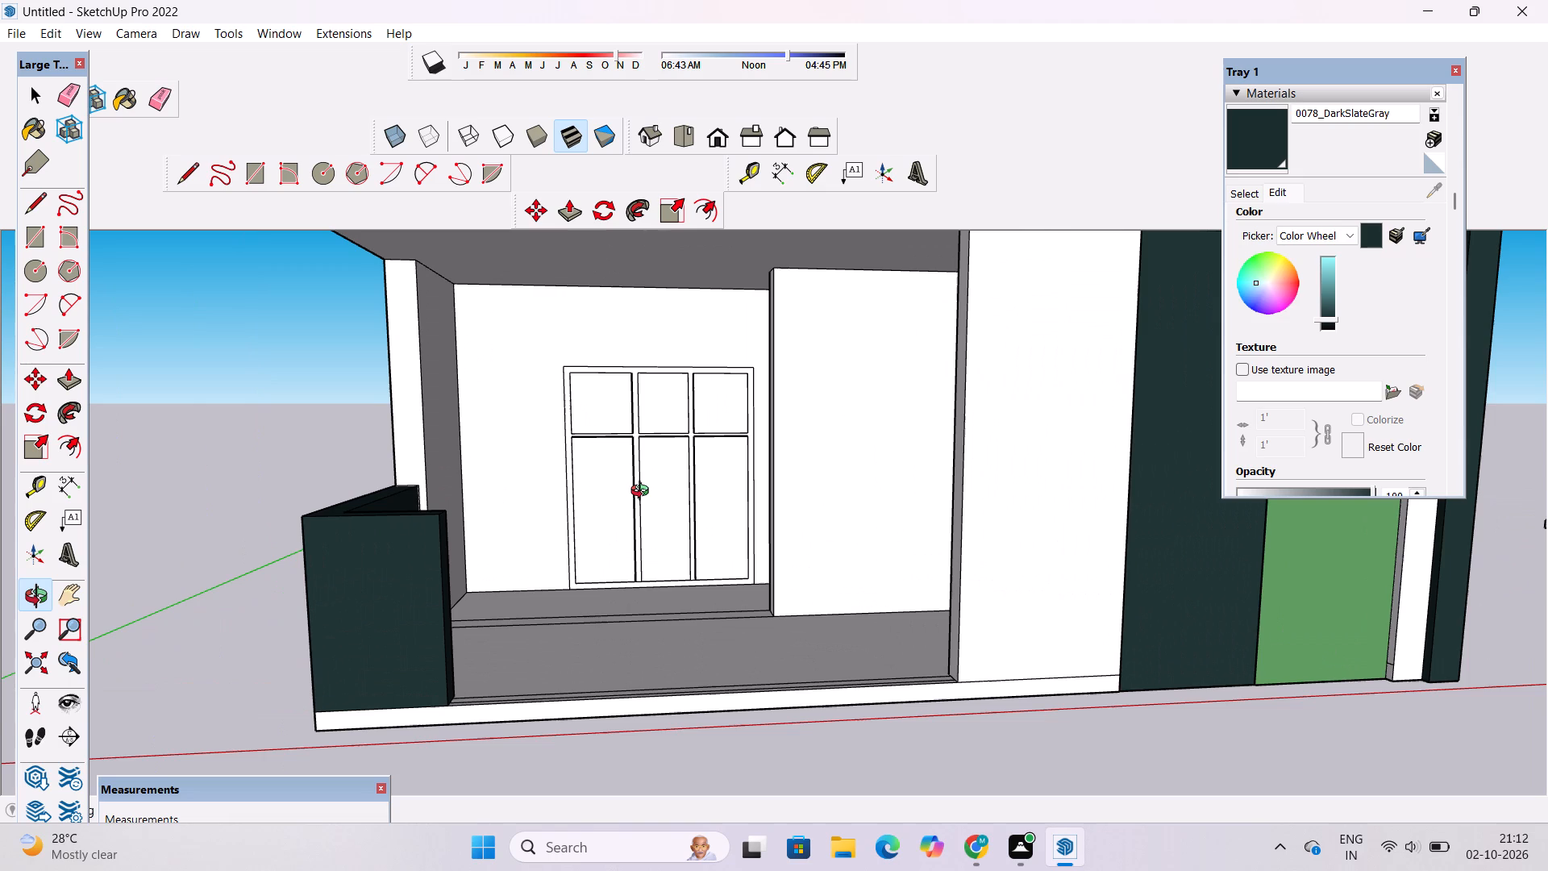
{"action": "scroll", "coordinate": [640, 490], "scroll_direction": "down", "scroll_amount": 3}
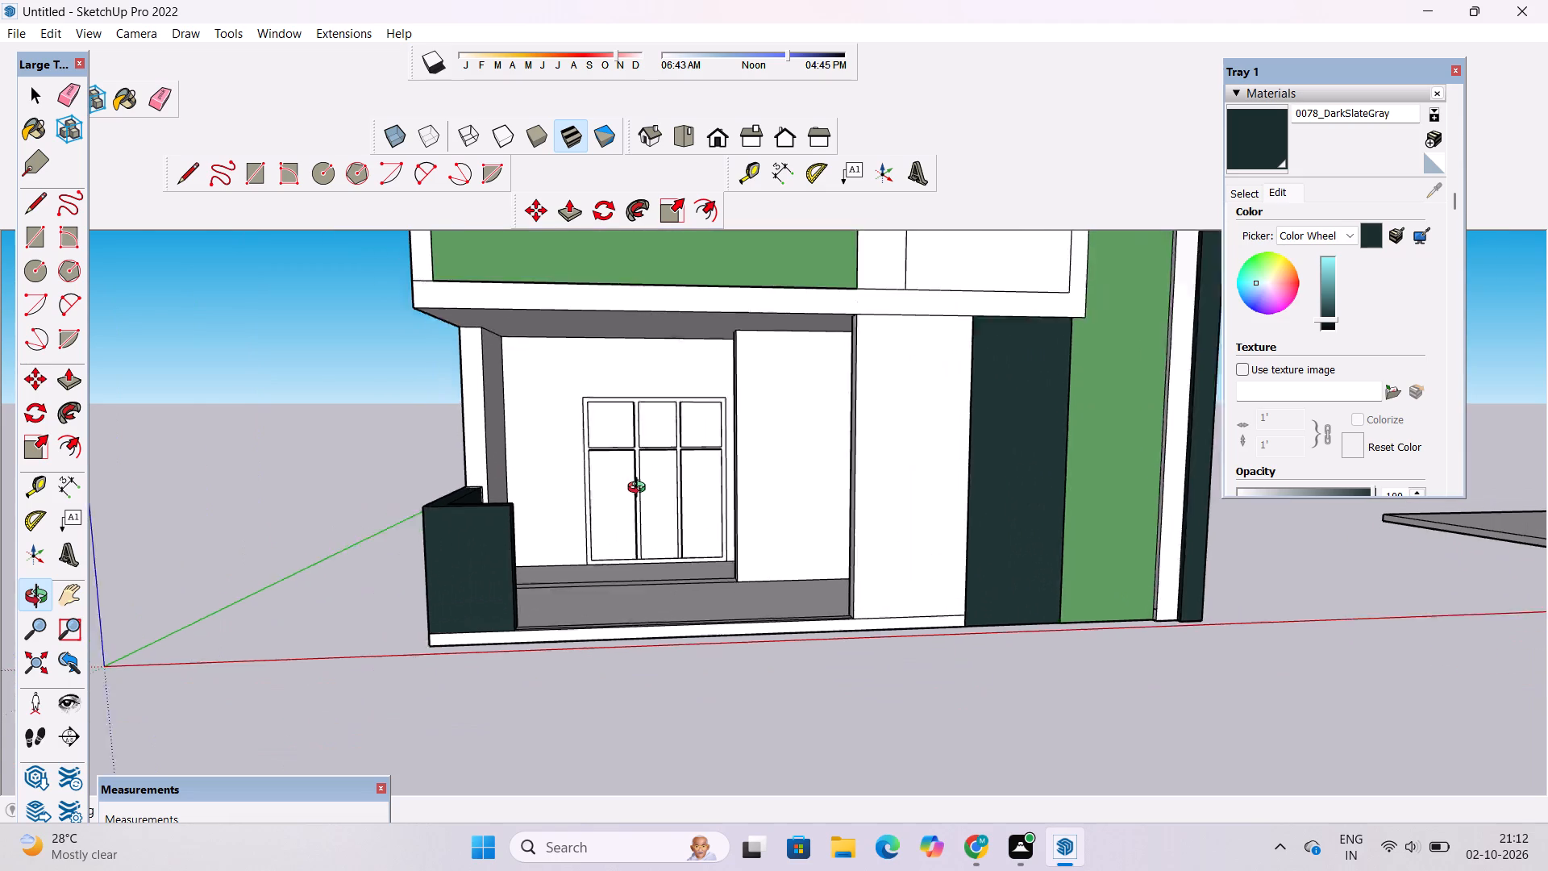
{"action": "scroll", "coordinate": [640, 490], "scroll_direction": "down", "scroll_amount": 2}
{"action": "scroll", "coordinate": [640, 490], "scroll_direction": "up", "scroll_amount": 4}
{"action": "left_click_drag", "start_coordinate": [640, 486], "coordinate": [645, 499], "text": "shift"}
{"action": "left_click_drag", "start_coordinate": [645, 499], "coordinate": [673, 519]}
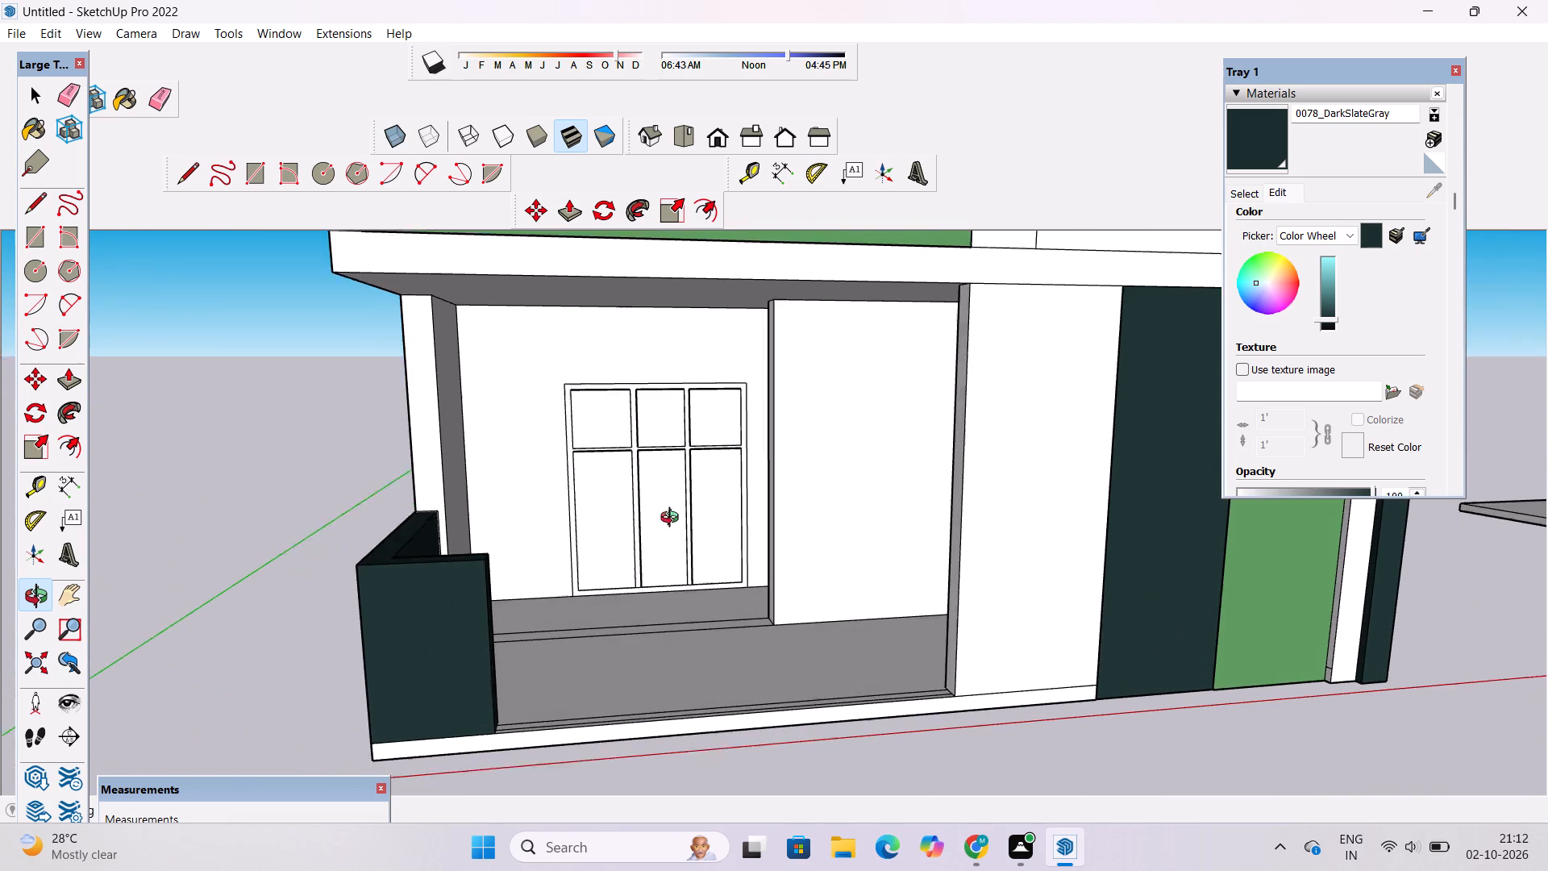
{"action": "left_click_drag", "start_coordinate": [673, 519], "coordinate": [686, 523]}
{"action": "scroll", "coordinate": [676, 472], "scroll_direction": "up", "scroll_amount": 2}
{"action": "left_click_drag", "start_coordinate": [653, 477], "coordinate": [638, 490], "text": "shift"}
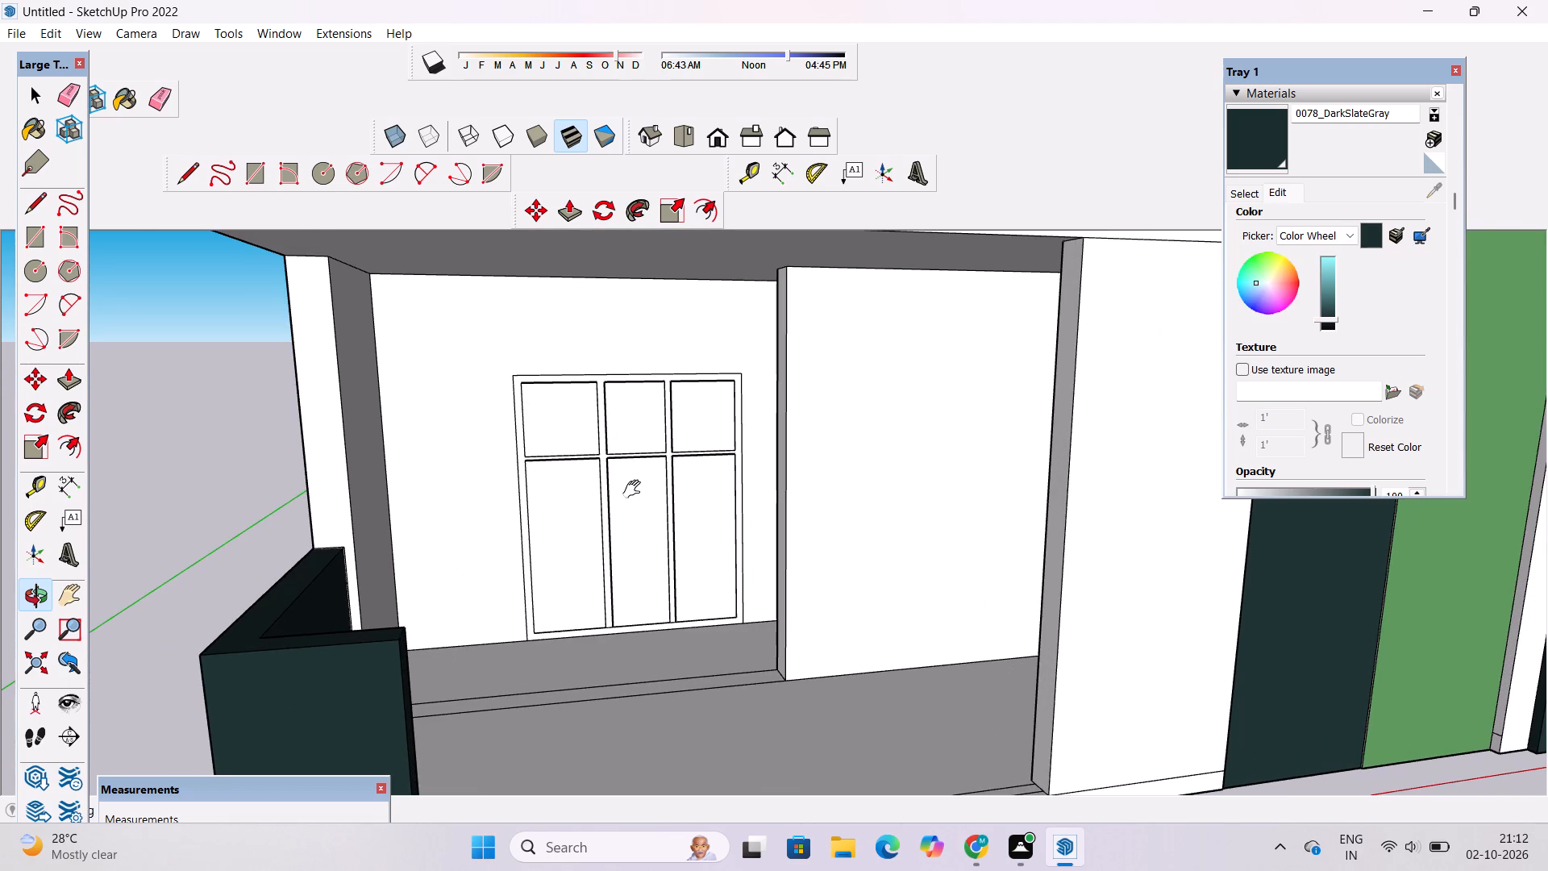
{"action": "scroll", "coordinate": [635, 490], "scroll_direction": "down", "scroll_amount": 3, "text": "shift"}
{"action": "left_click_drag", "start_coordinate": [624, 499], "coordinate": [705, 437]}
{"action": "left_click_drag", "start_coordinate": [705, 437], "coordinate": [553, 498]}
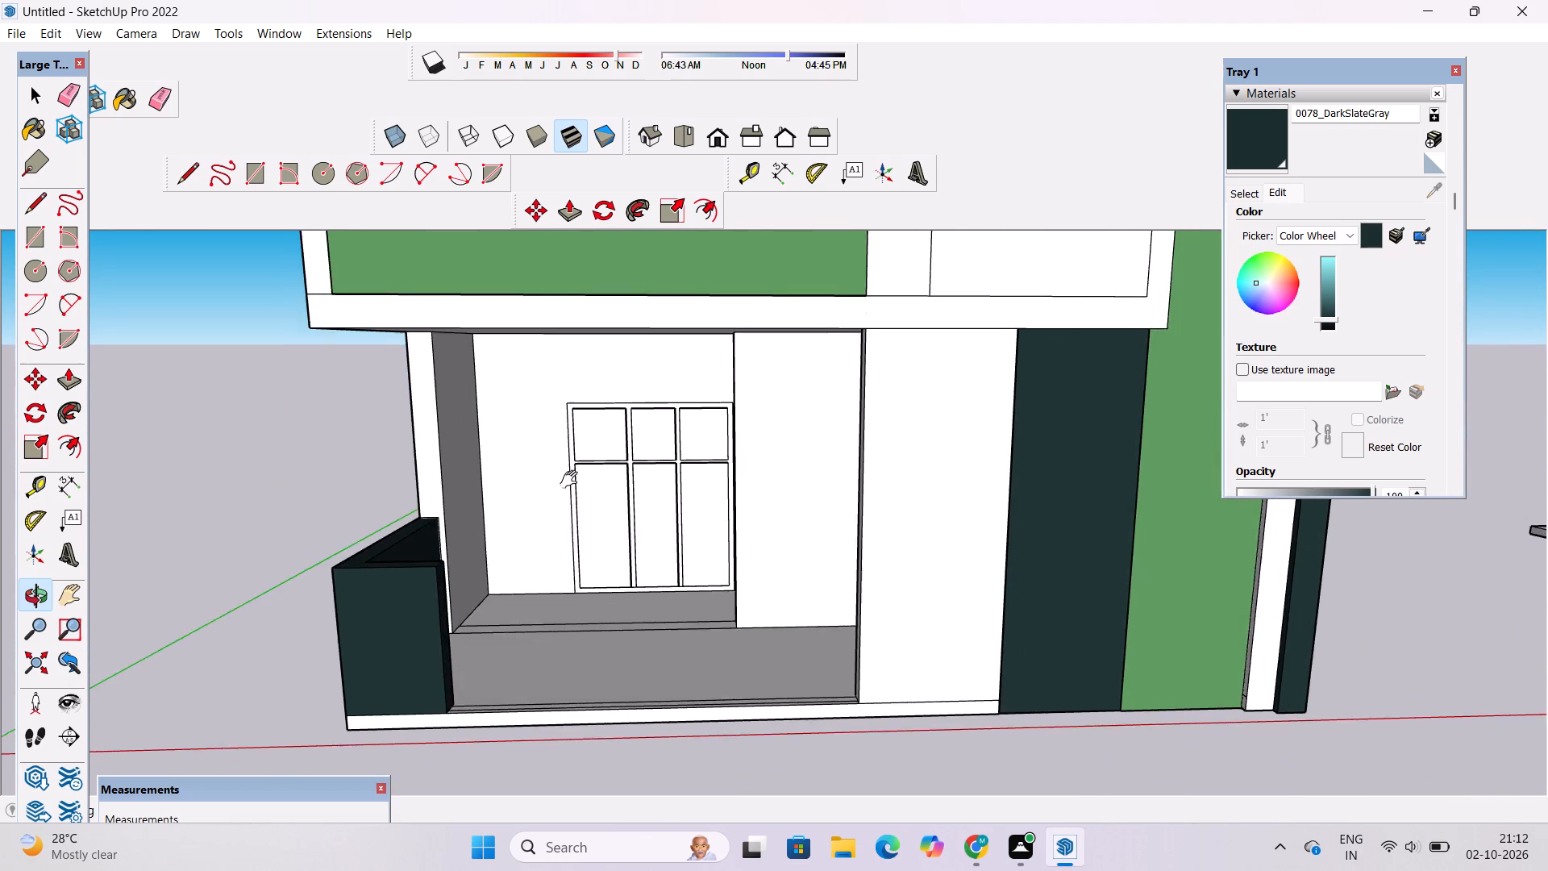
{"action": "left_click_drag", "start_coordinate": [572, 480], "coordinate": [541, 539], "text": "shift"}
{"action": "scroll", "coordinate": [536, 535], "scroll_direction": "down", "scroll_amount": 4, "text": "shift"}
{"action": "left_click_drag", "start_coordinate": [564, 577], "coordinate": [570, 535], "text": "shift"}
{"action": "left_click_drag", "start_coordinate": [576, 545], "coordinate": [605, 524], "text": "shift"}
{"action": "left_click_drag", "start_coordinate": [605, 528], "coordinate": [650, 528]}
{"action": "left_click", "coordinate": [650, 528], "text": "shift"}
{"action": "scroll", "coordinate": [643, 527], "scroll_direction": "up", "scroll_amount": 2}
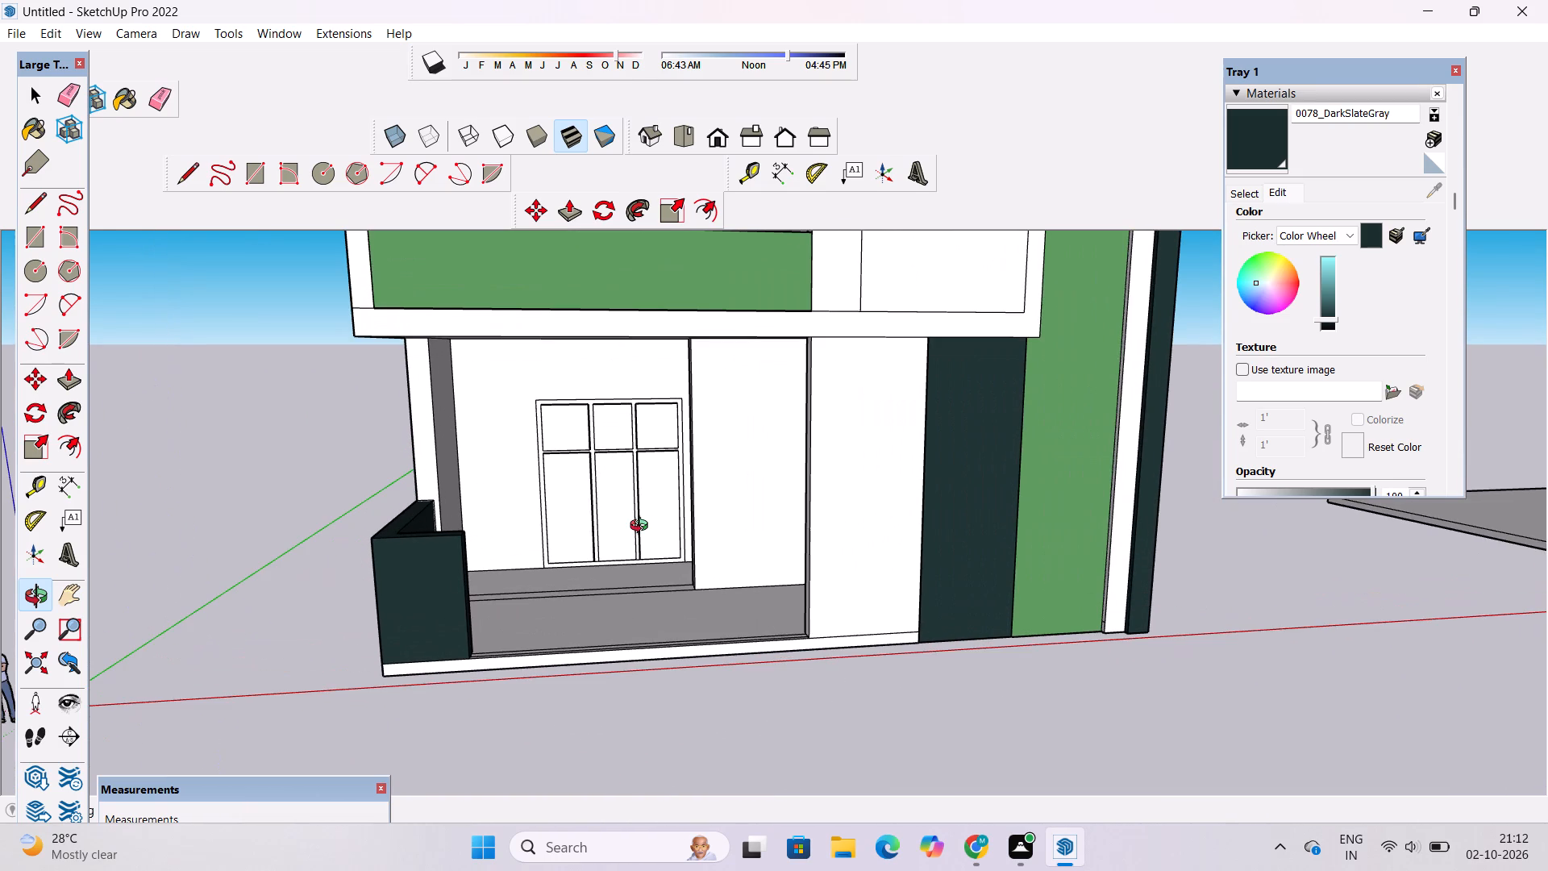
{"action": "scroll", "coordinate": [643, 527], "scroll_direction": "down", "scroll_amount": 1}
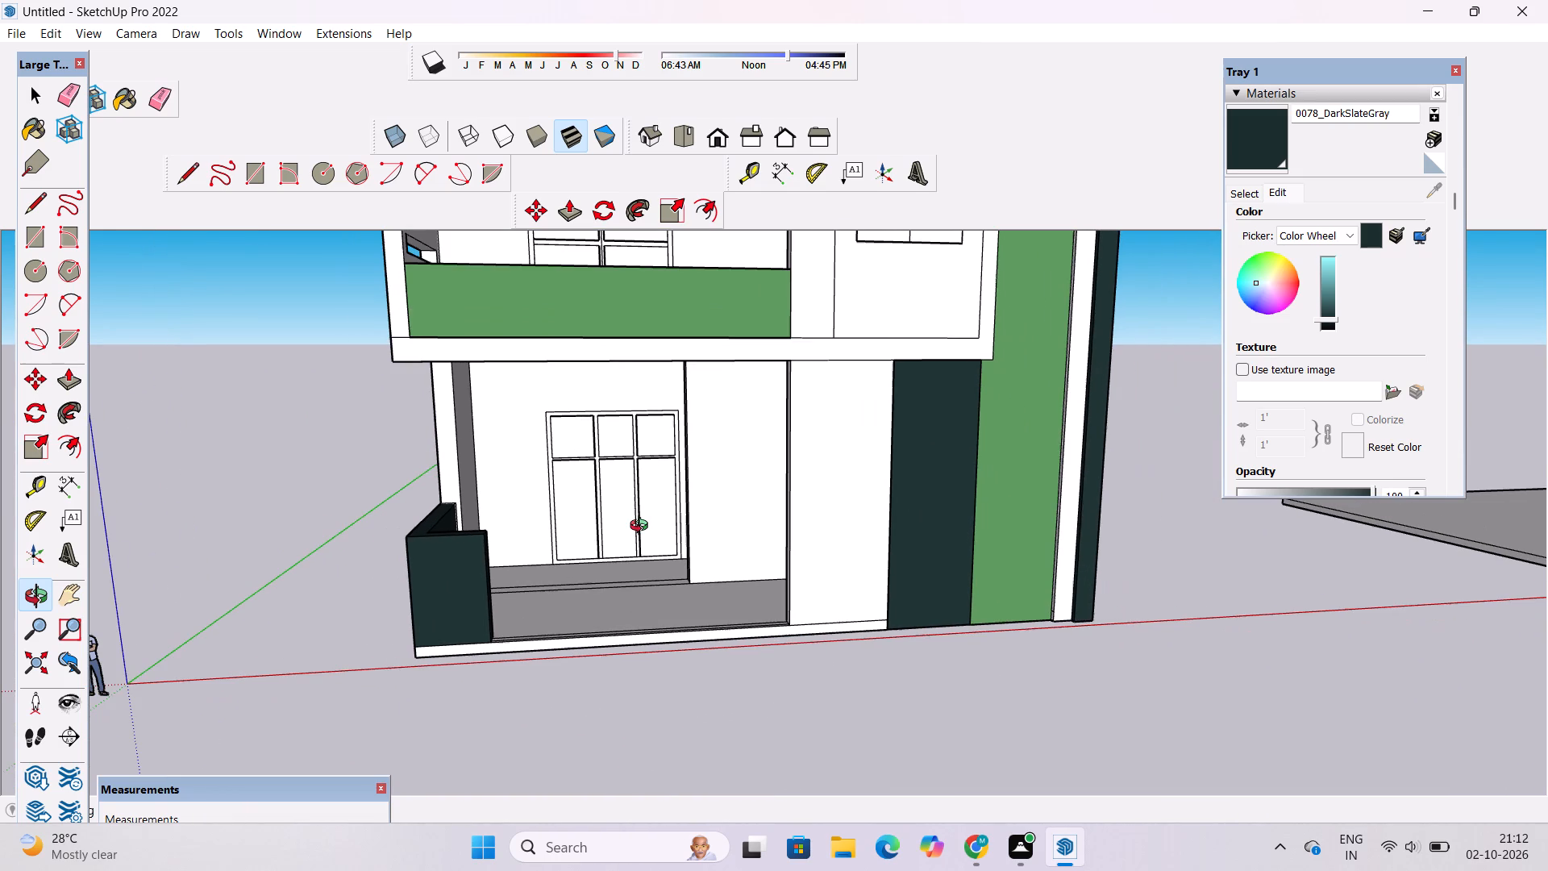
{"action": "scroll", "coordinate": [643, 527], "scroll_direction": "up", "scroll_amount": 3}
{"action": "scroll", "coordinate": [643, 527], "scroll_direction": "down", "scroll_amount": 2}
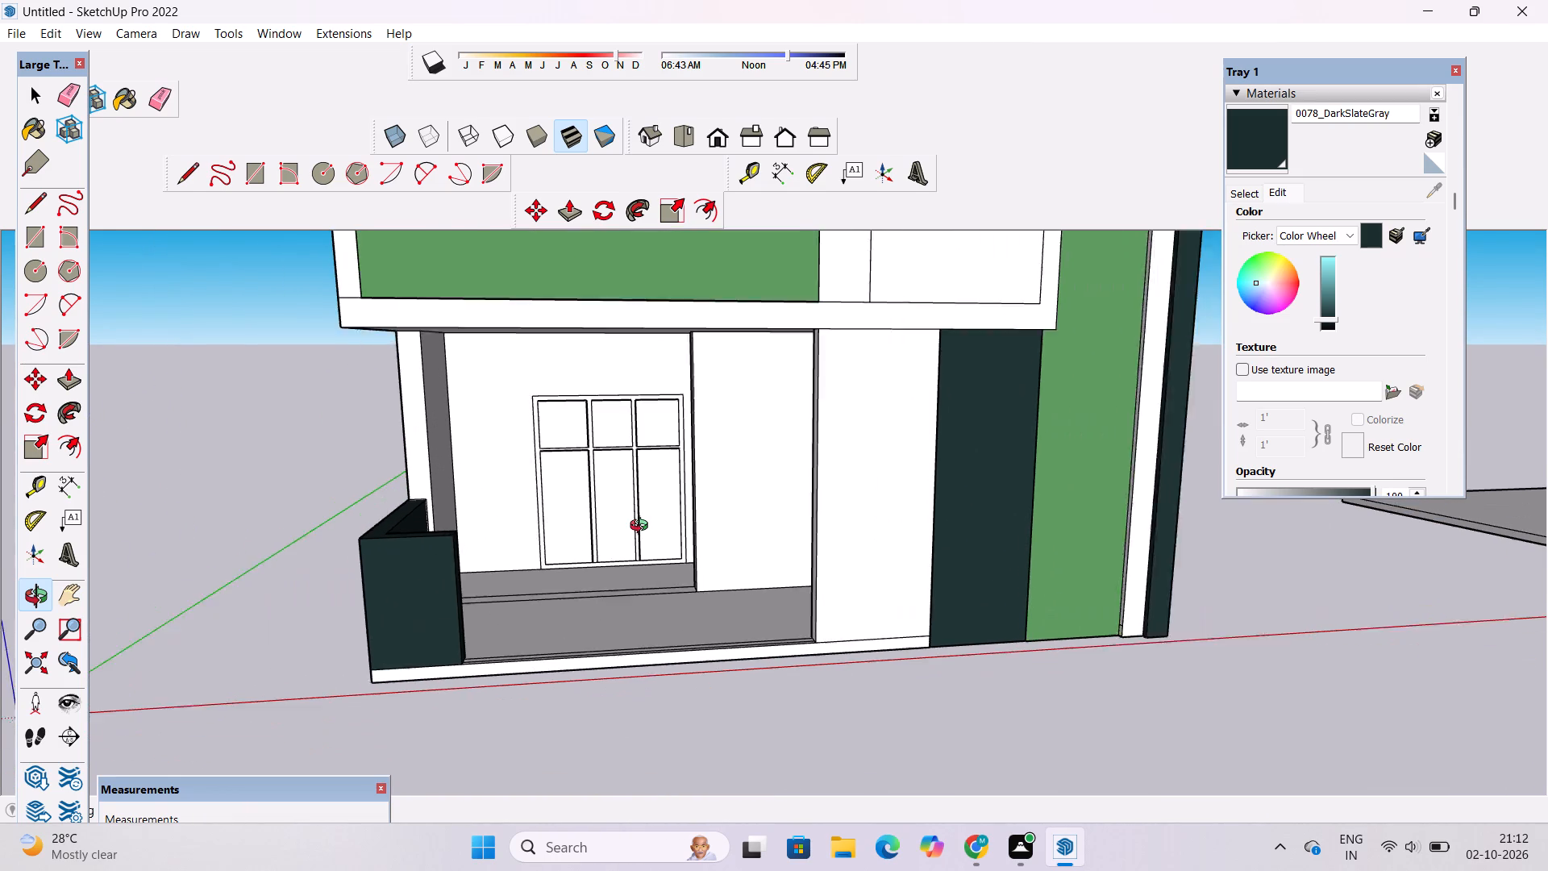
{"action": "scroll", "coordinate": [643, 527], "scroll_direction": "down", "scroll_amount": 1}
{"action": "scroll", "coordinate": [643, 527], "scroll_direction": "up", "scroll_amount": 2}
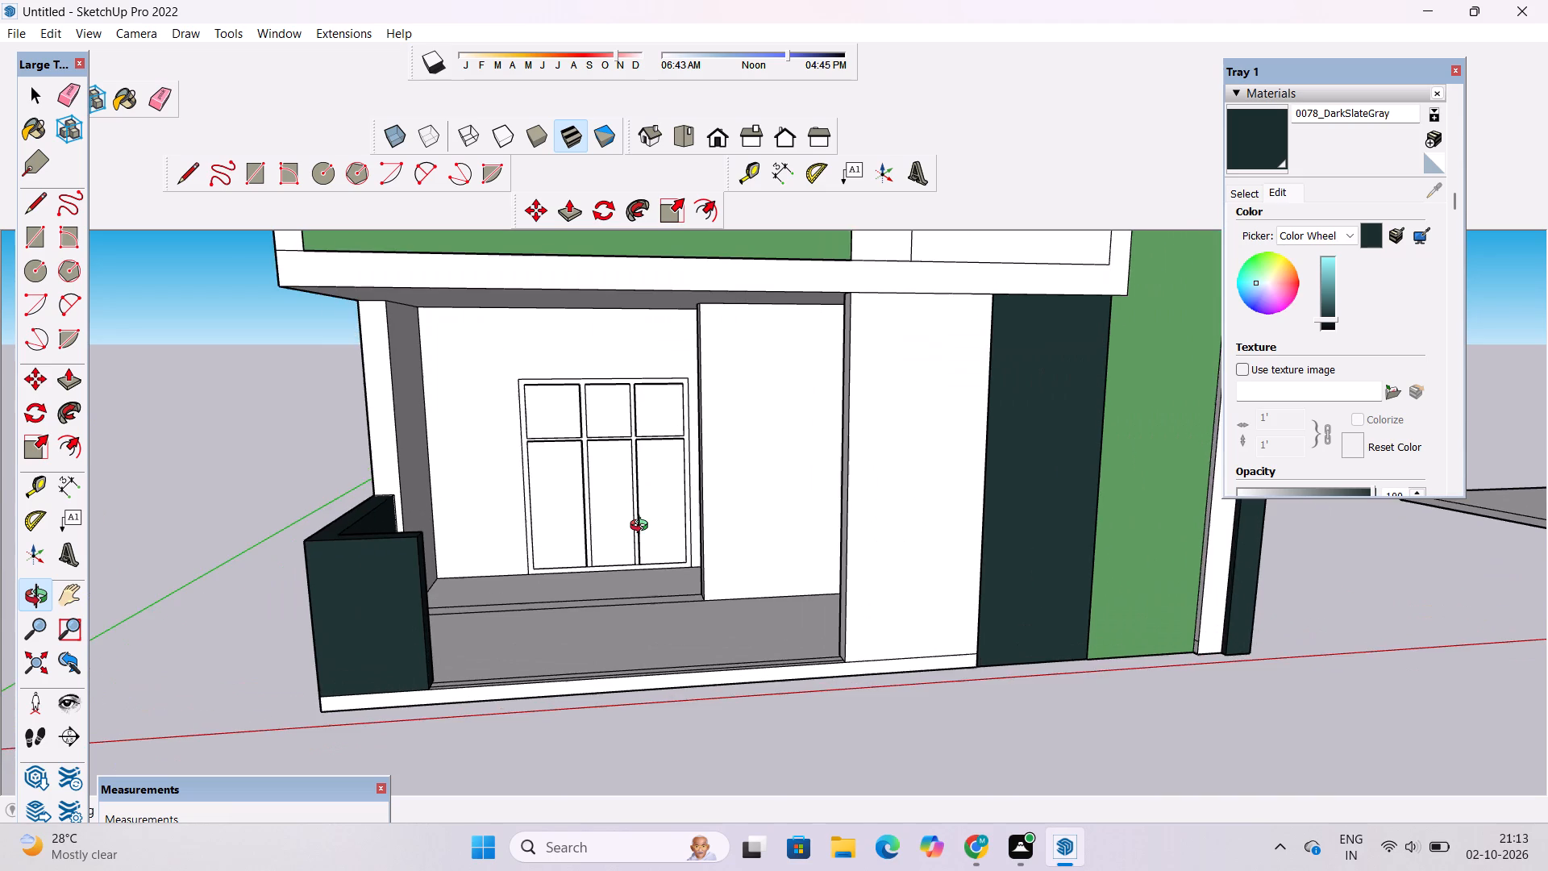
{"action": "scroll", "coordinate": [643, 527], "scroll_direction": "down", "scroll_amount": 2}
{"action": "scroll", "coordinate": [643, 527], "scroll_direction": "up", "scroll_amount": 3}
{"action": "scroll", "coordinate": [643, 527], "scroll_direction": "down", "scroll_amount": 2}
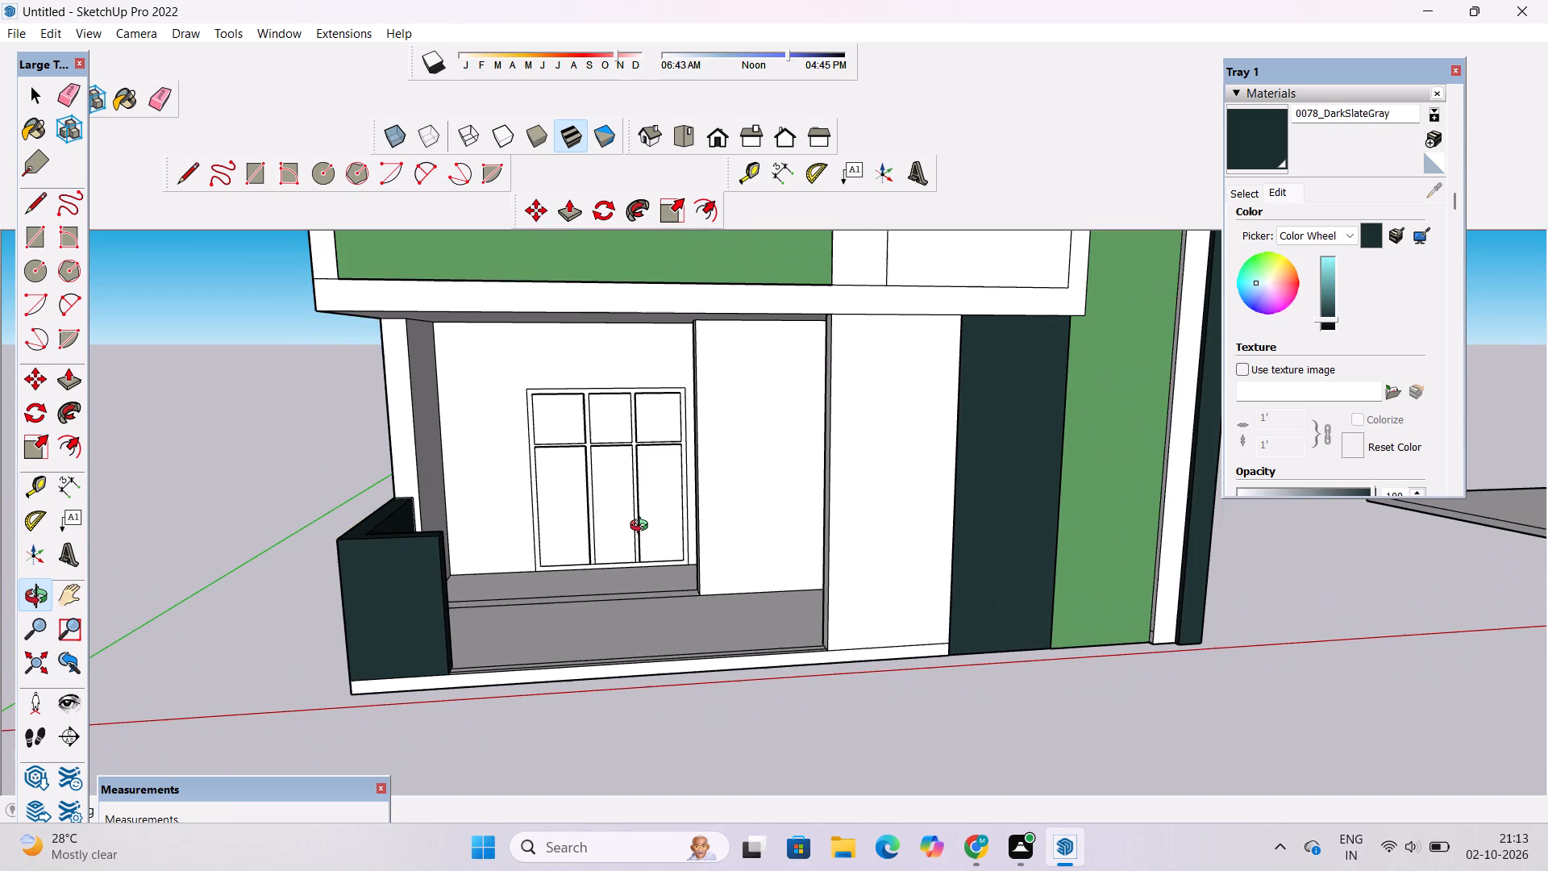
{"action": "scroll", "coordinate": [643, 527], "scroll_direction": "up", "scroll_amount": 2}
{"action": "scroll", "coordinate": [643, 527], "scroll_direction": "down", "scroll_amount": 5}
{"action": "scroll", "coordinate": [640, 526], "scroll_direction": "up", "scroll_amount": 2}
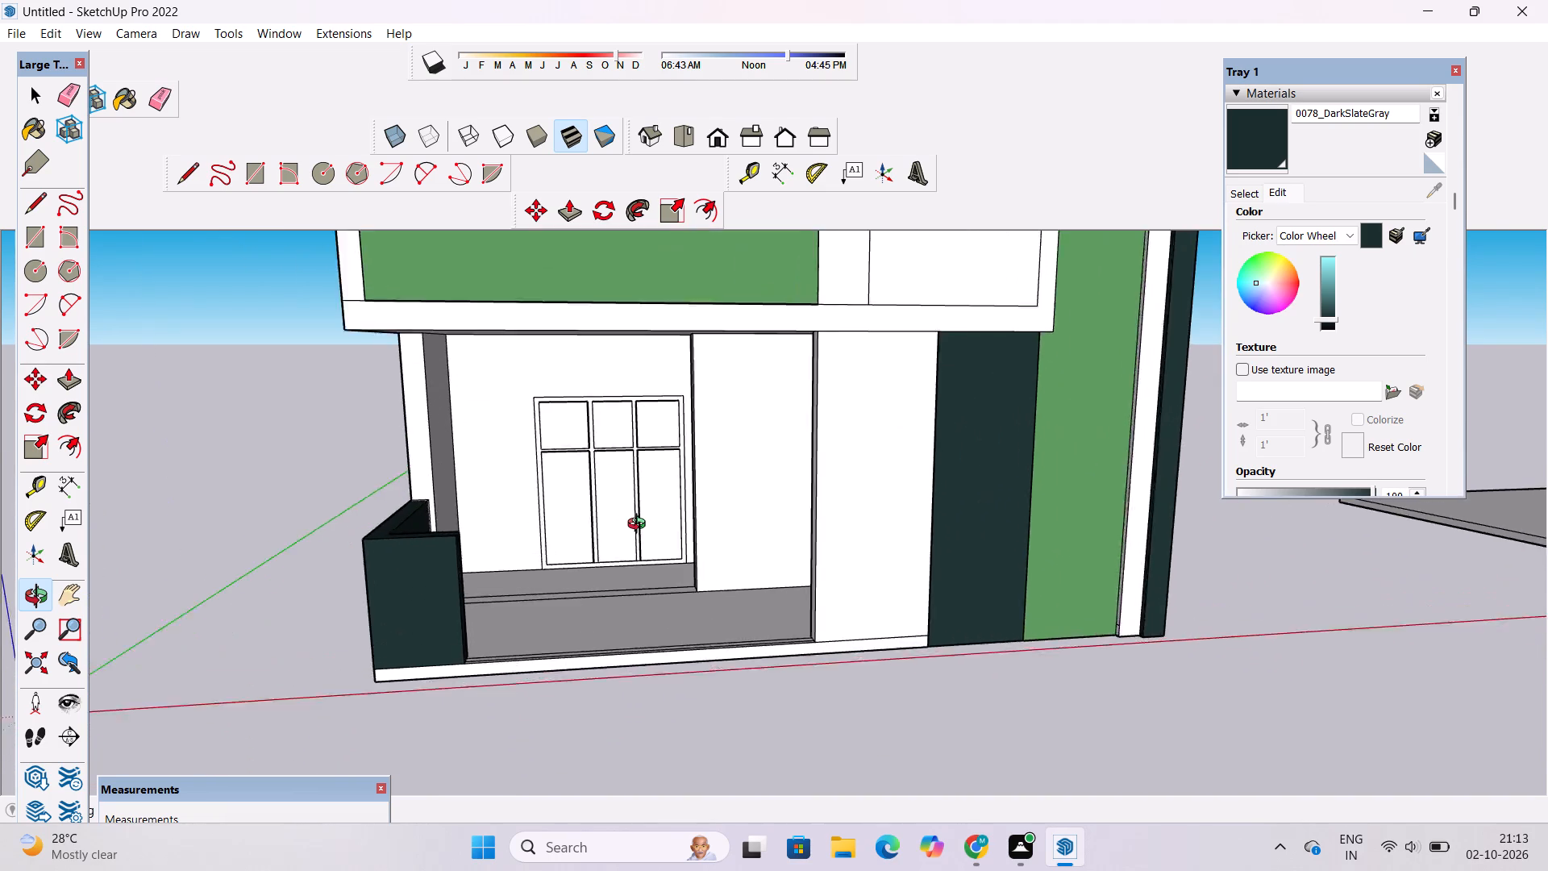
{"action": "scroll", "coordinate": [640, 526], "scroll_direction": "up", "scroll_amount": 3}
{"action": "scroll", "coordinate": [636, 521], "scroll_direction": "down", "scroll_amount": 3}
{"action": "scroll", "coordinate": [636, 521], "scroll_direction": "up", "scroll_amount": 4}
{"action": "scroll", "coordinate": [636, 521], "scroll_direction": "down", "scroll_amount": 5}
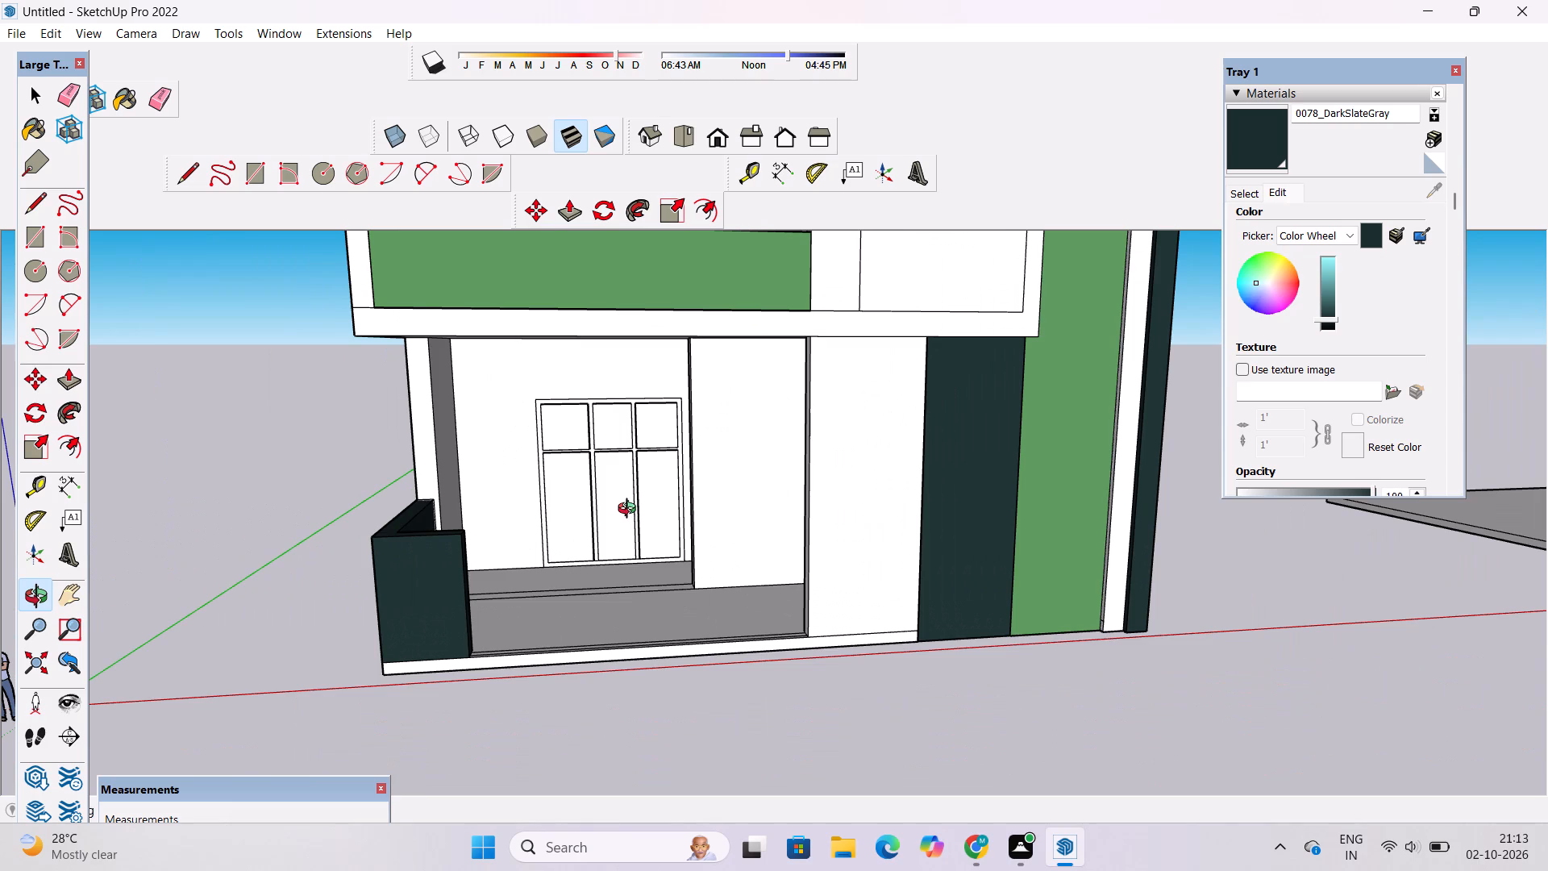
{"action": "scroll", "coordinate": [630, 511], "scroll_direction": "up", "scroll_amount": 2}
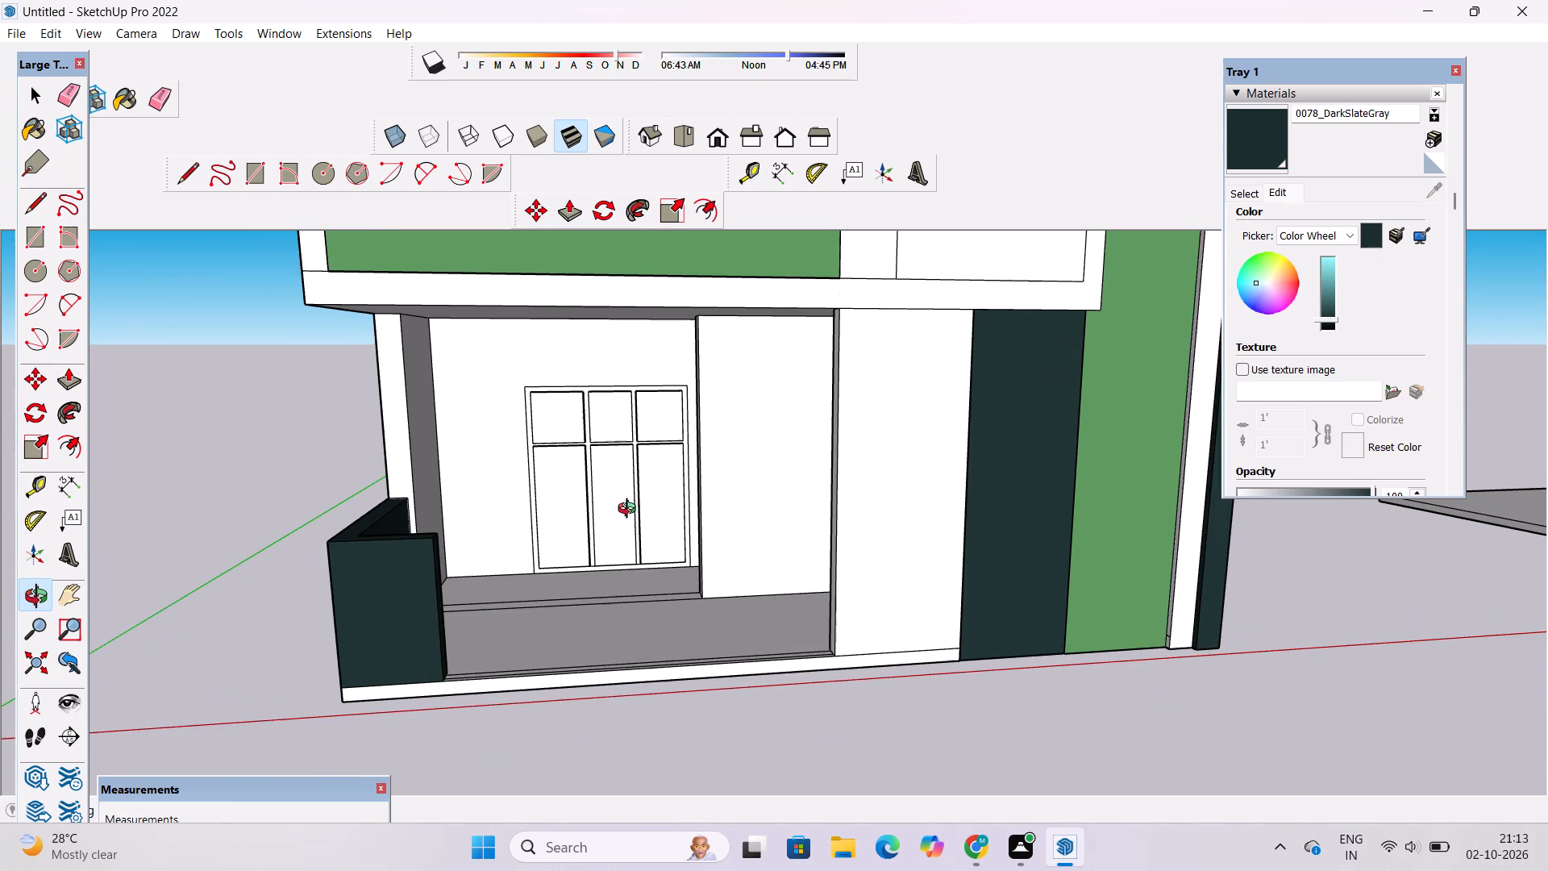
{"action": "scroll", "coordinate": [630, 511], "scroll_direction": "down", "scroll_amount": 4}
Examine the coloured facade, from the ground-floor porch and low wall up to the balcony and tower, from several angles.
{"action": "left_click_drag", "start_coordinate": [580, 527], "coordinate": [605, 533]}
{"action": "left_click_drag", "start_coordinate": [605, 533], "coordinate": [558, 531]}
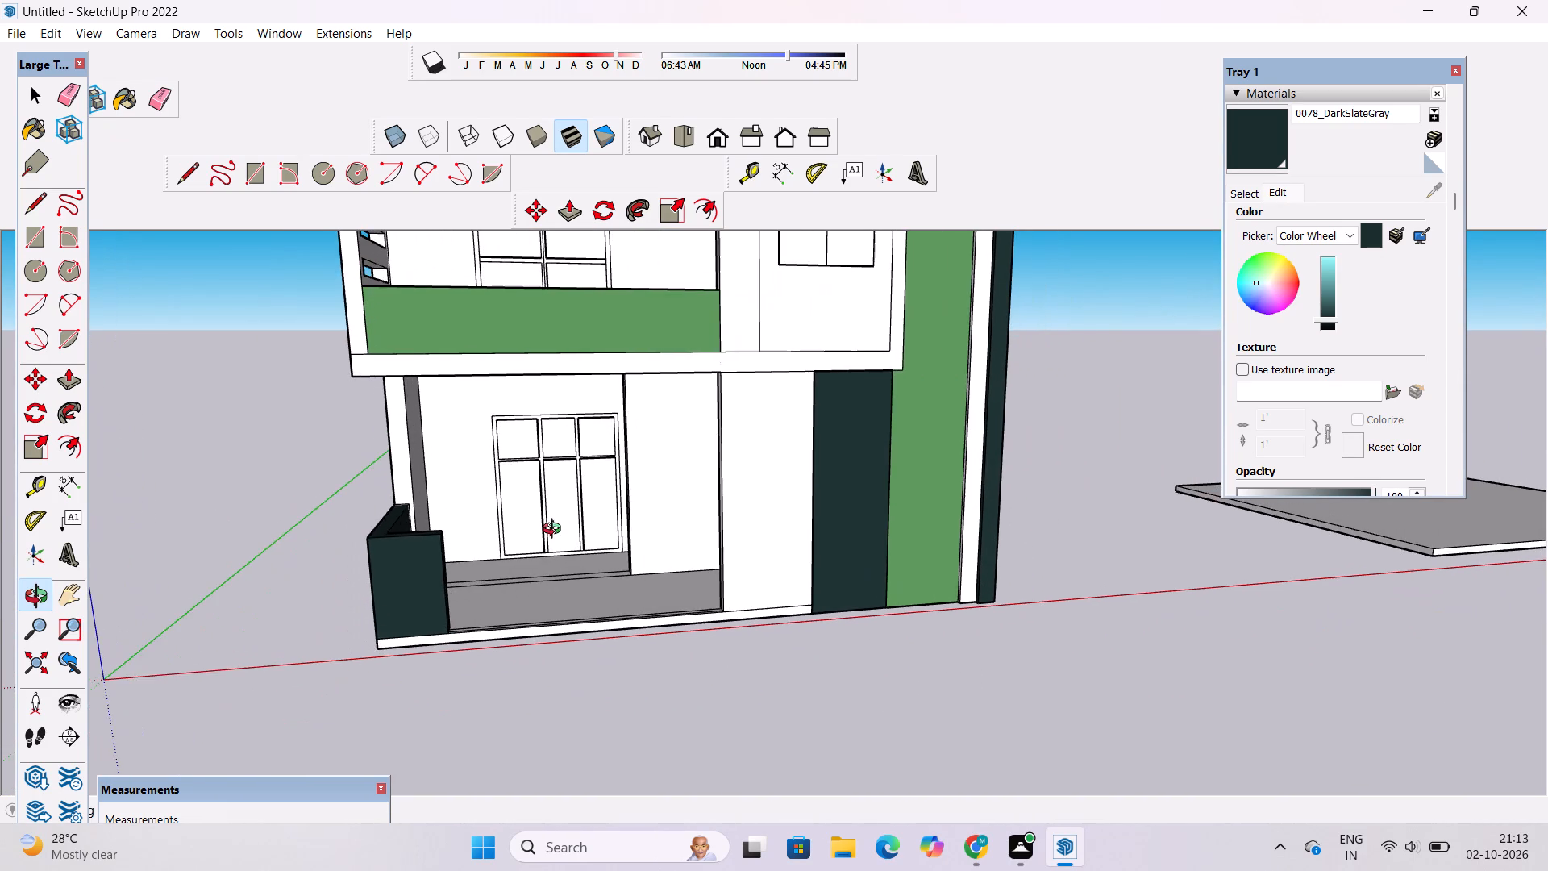
{"action": "left_click_drag", "start_coordinate": [556, 531], "coordinate": [592, 534]}
{"action": "scroll", "coordinate": [552, 519], "scroll_direction": "up", "scroll_amount": 2}
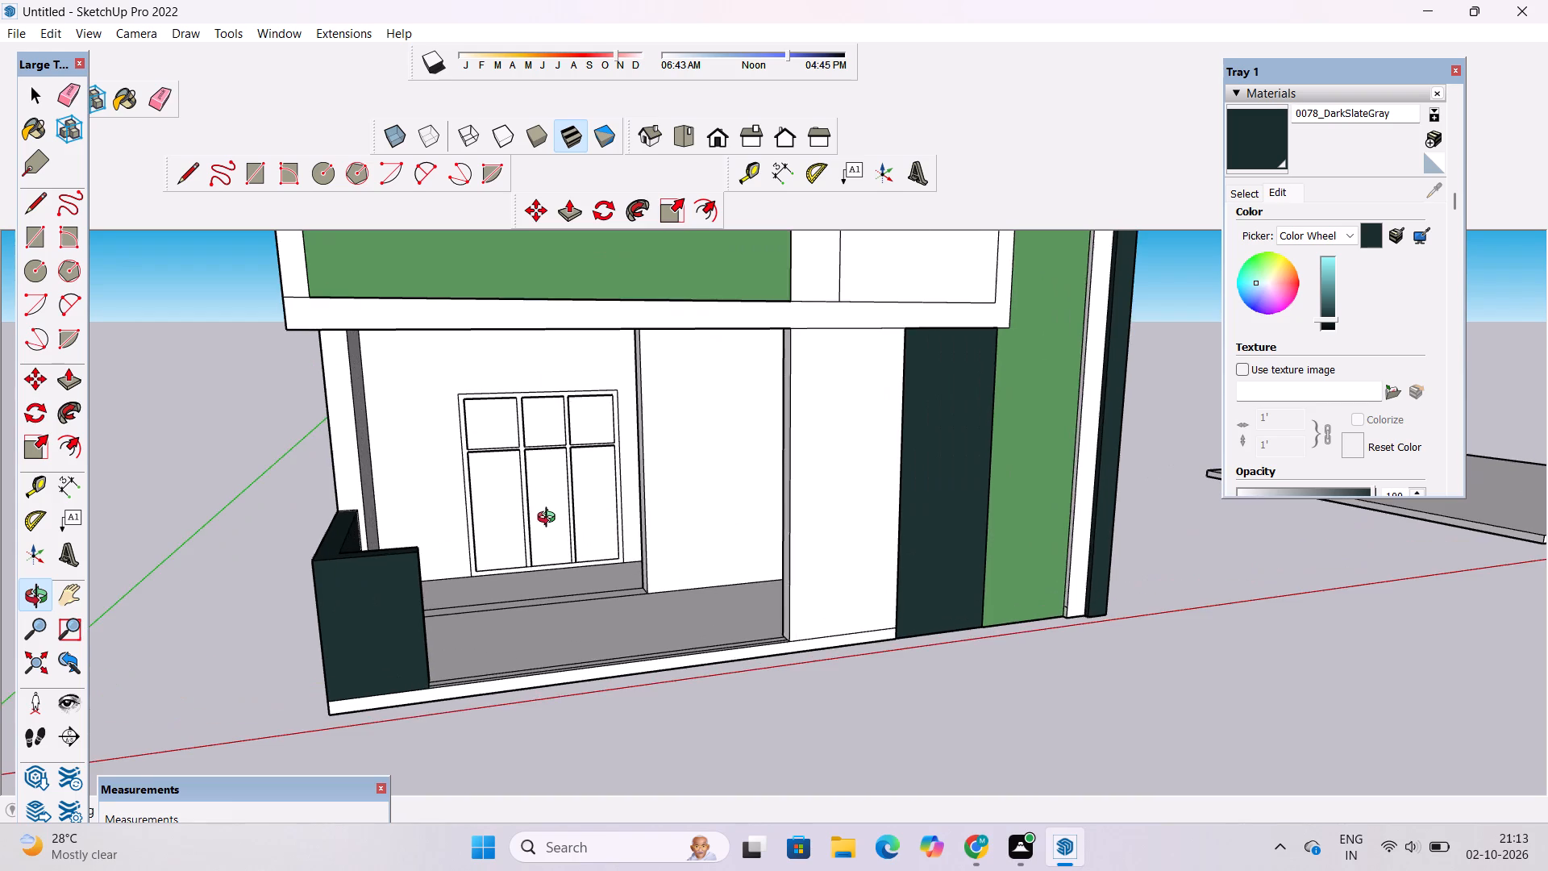
{"action": "left_click_drag", "start_coordinate": [550, 519], "coordinate": [637, 531]}
{"action": "left_click_drag", "start_coordinate": [626, 531], "coordinate": [590, 536]}
{"action": "left_click_drag", "start_coordinate": [556, 544], "coordinate": [661, 546]}
{"action": "left_click_drag", "start_coordinate": [661, 543], "coordinate": [605, 554], "text": "shift"}
{"action": "scroll", "coordinate": [568, 542], "scroll_direction": "down", "scroll_amount": 9}
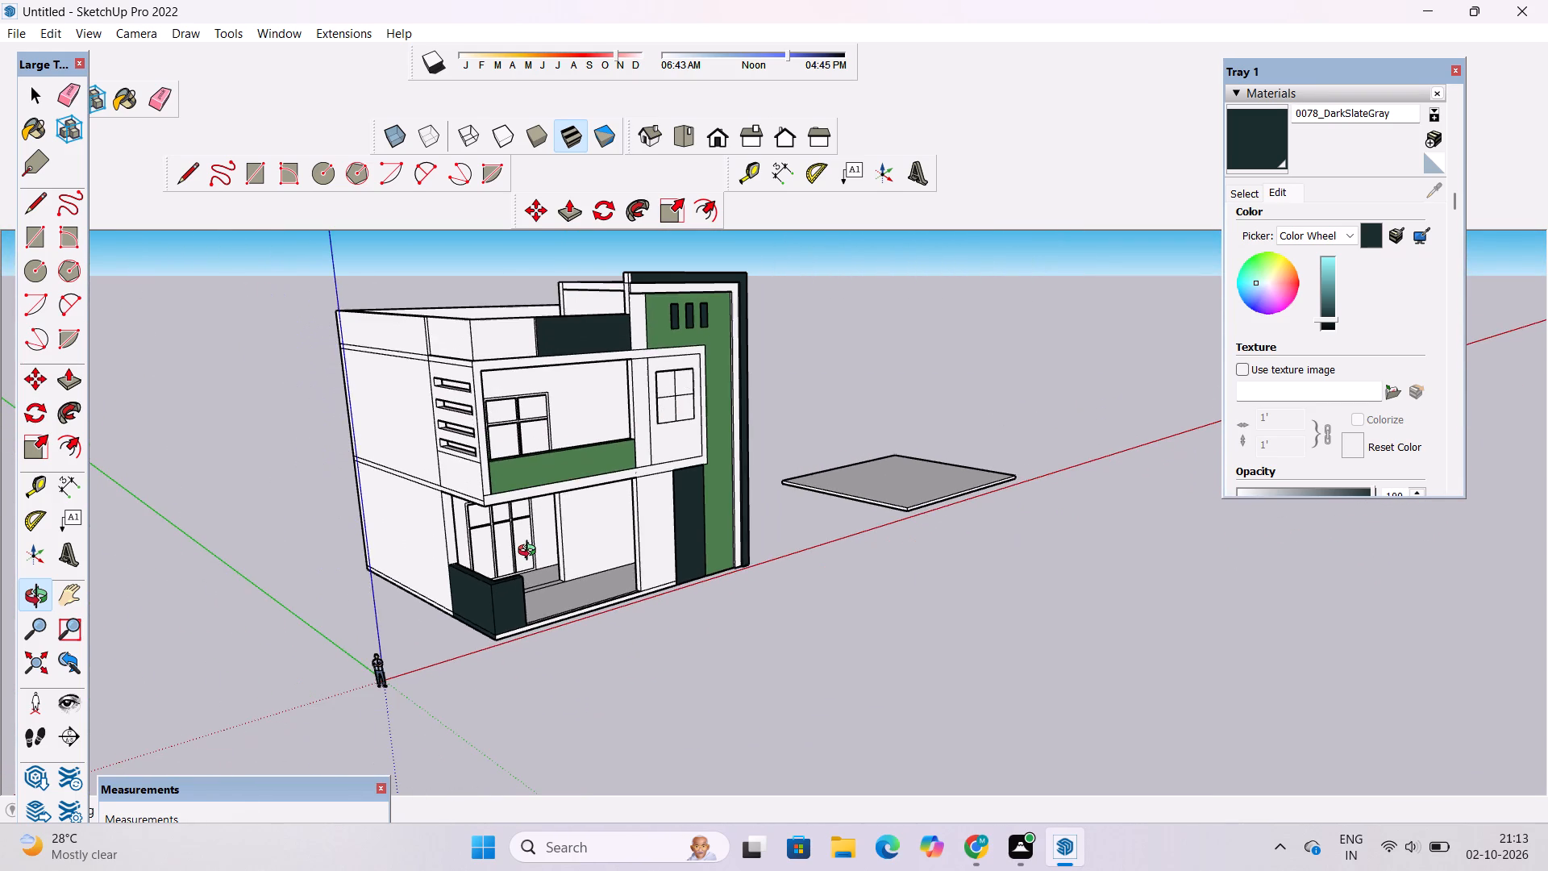
{"action": "scroll", "coordinate": [537, 552], "scroll_direction": "up", "scroll_amount": 1}
{"action": "scroll", "coordinate": [620, 527], "scroll_direction": "up", "scroll_amount": 2}
{"action": "left_click_drag", "start_coordinate": [1042, 460], "coordinate": [727, 473]}
{"action": "scroll", "coordinate": [636, 498], "scroll_direction": "down", "scroll_amount": 7}
{"action": "scroll", "coordinate": [831, 465], "scroll_direction": "up", "scroll_amount": 4}
{"action": "scroll", "coordinate": [699, 486], "scroll_direction": "up", "scroll_amount": 4}
{"action": "left_click_drag", "start_coordinate": [544, 518], "coordinate": [562, 523]}
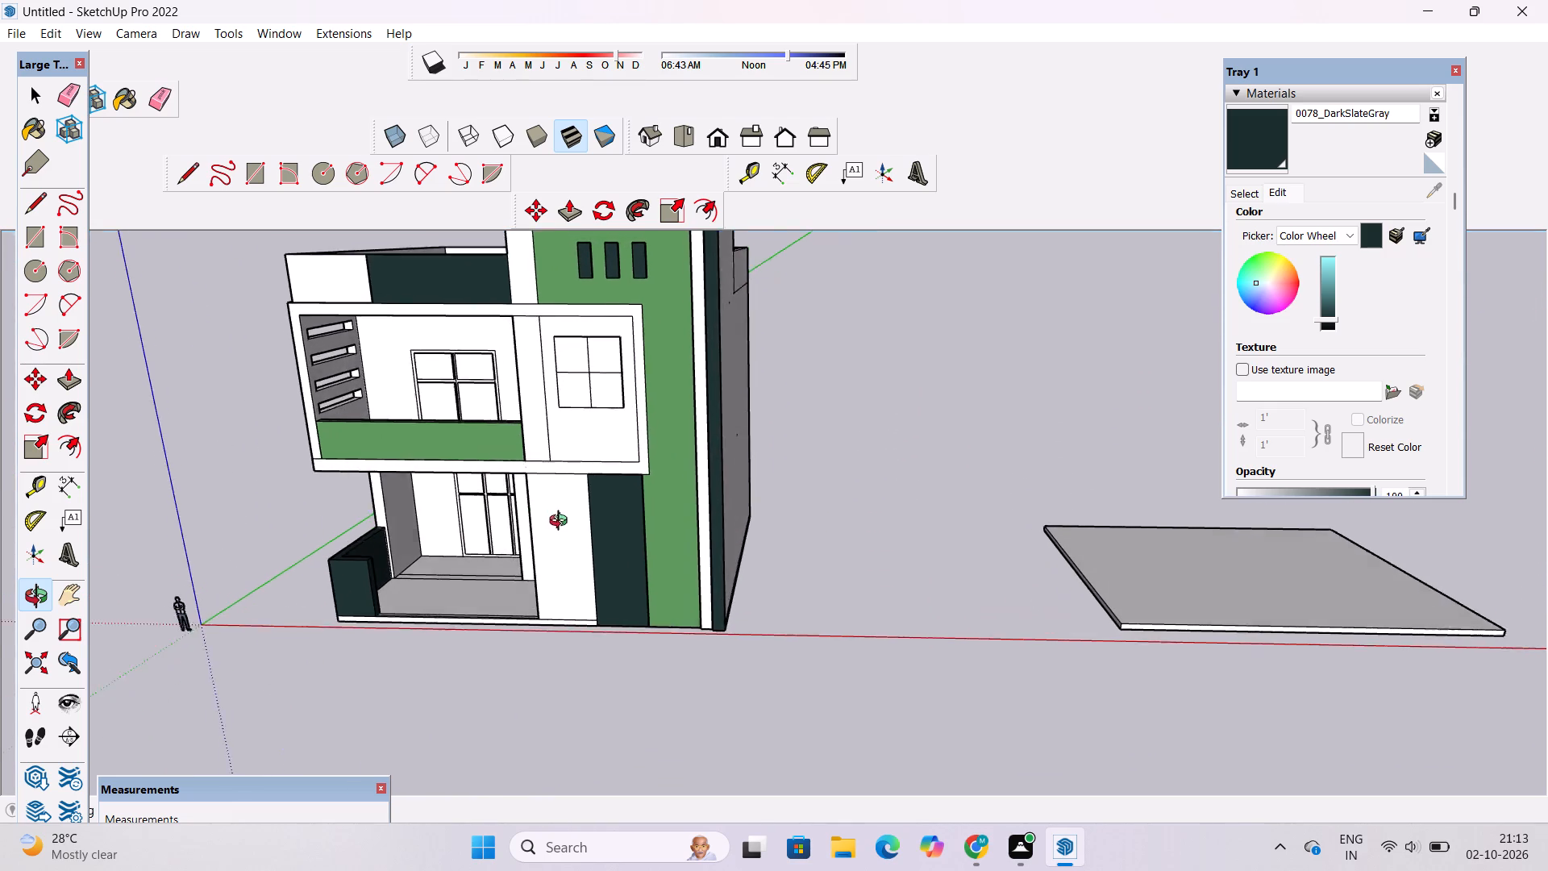
{"action": "left_click_drag", "start_coordinate": [562, 523], "coordinate": [686, 536]}
{"action": "left_click_drag", "start_coordinate": [709, 532], "coordinate": [691, 517]}
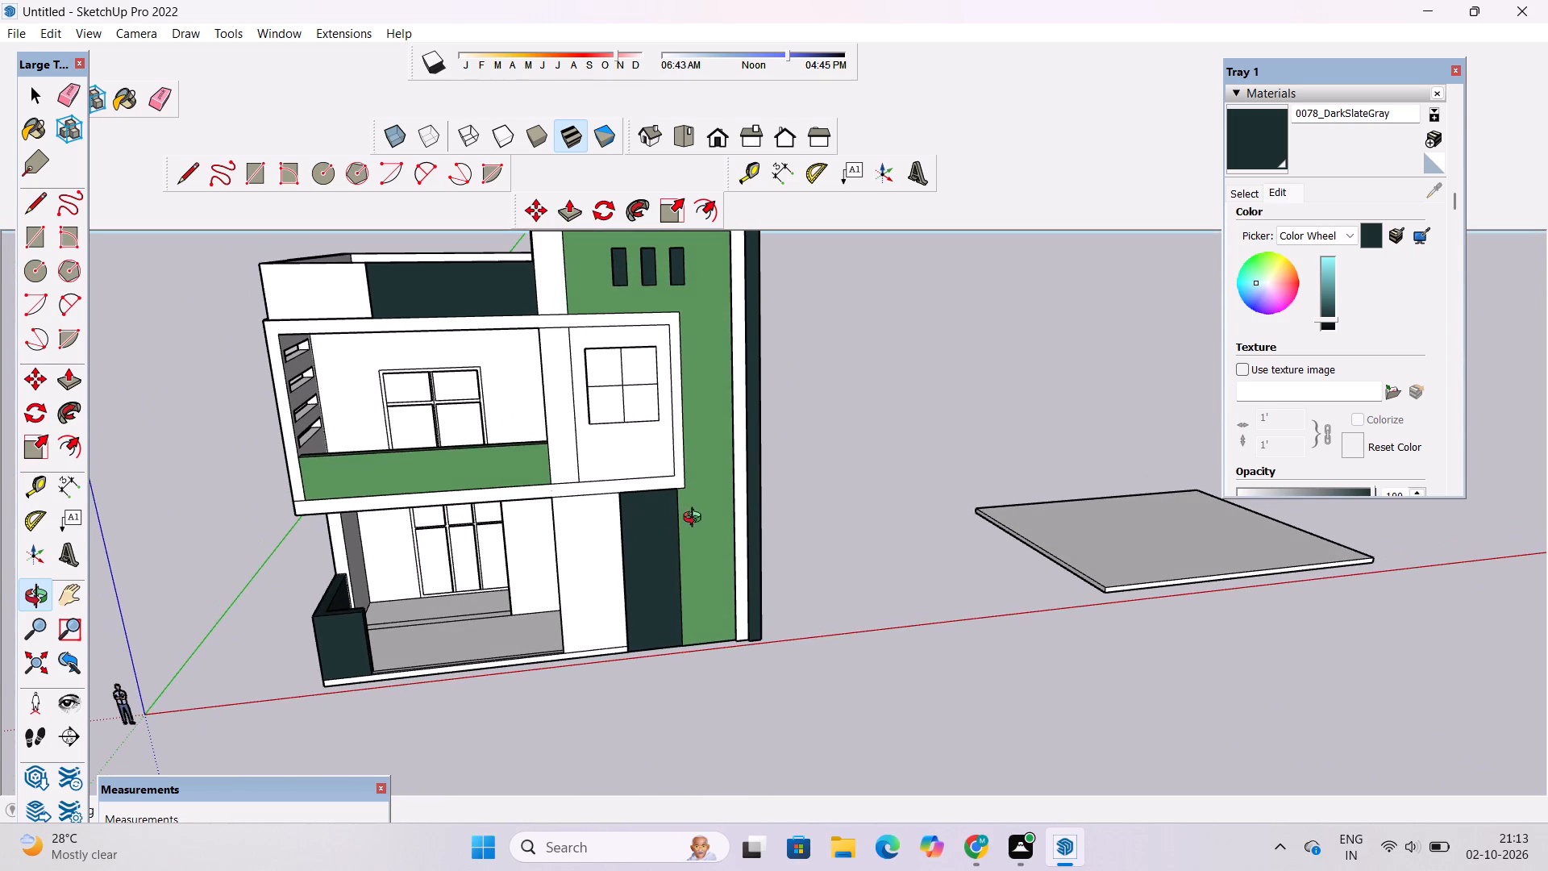
{"action": "left_click_drag", "start_coordinate": [696, 519], "coordinate": [585, 415]}
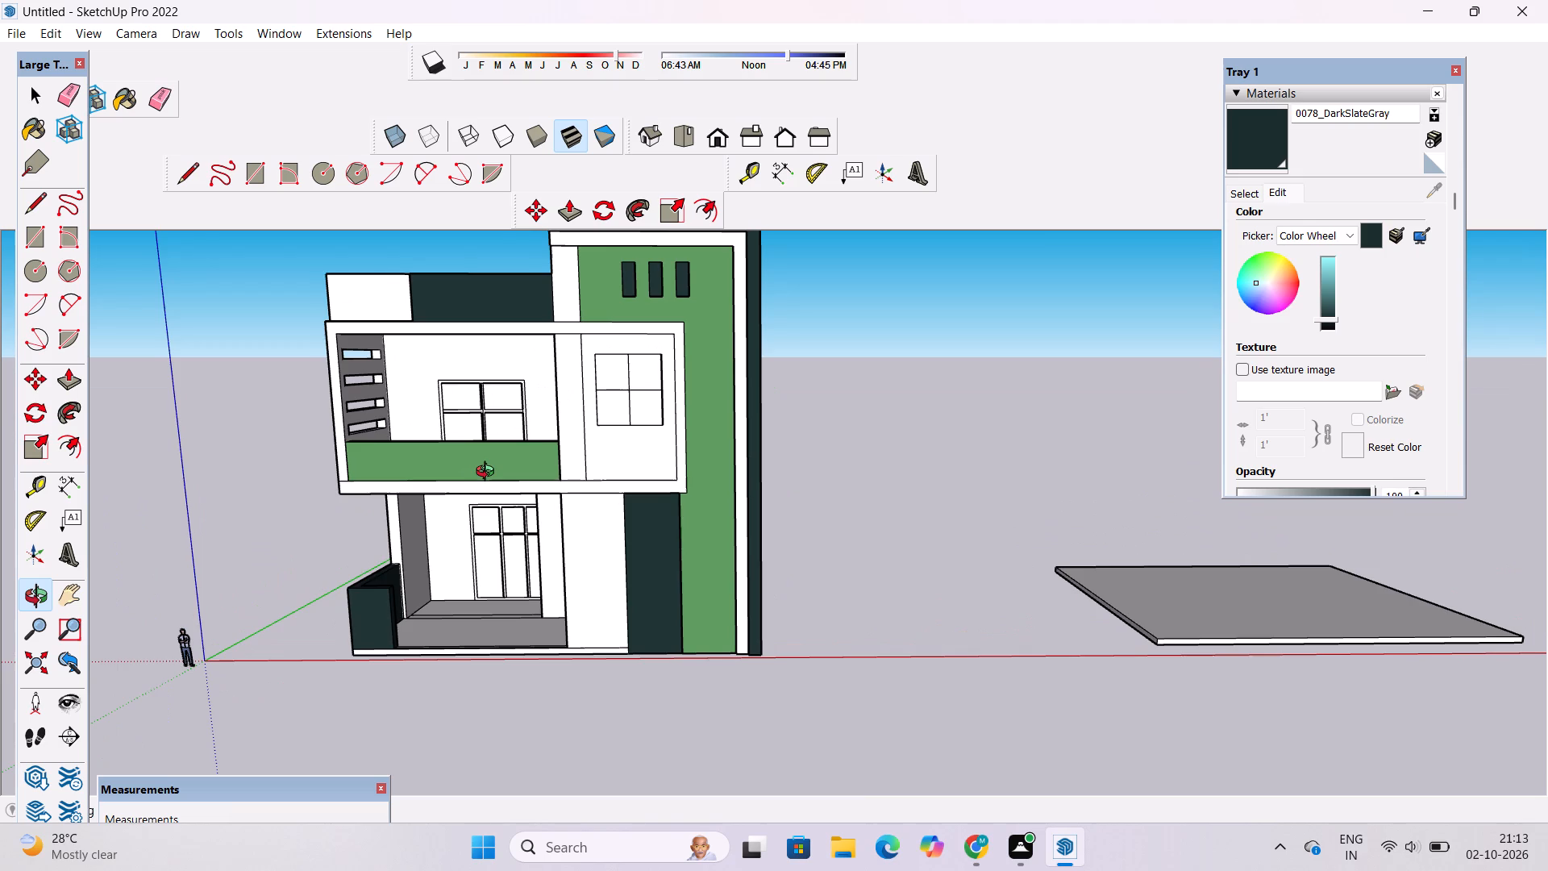
{"action": "left_click_drag", "start_coordinate": [491, 475], "coordinate": [598, 612], "text": "shift"}
{"action": "left_click_drag", "start_coordinate": [598, 611], "coordinate": [576, 454]}
{"action": "scroll", "coordinate": [572, 464], "scroll_direction": "up", "scroll_amount": 3}
{"action": "left_click_drag", "start_coordinate": [572, 466], "coordinate": [605, 511], "text": "shift"}
{"action": "scroll", "coordinate": [602, 511], "scroll_direction": "up", "scroll_amount": 2}
{"action": "scroll", "coordinate": [608, 524], "scroll_direction": "down", "scroll_amount": 3}
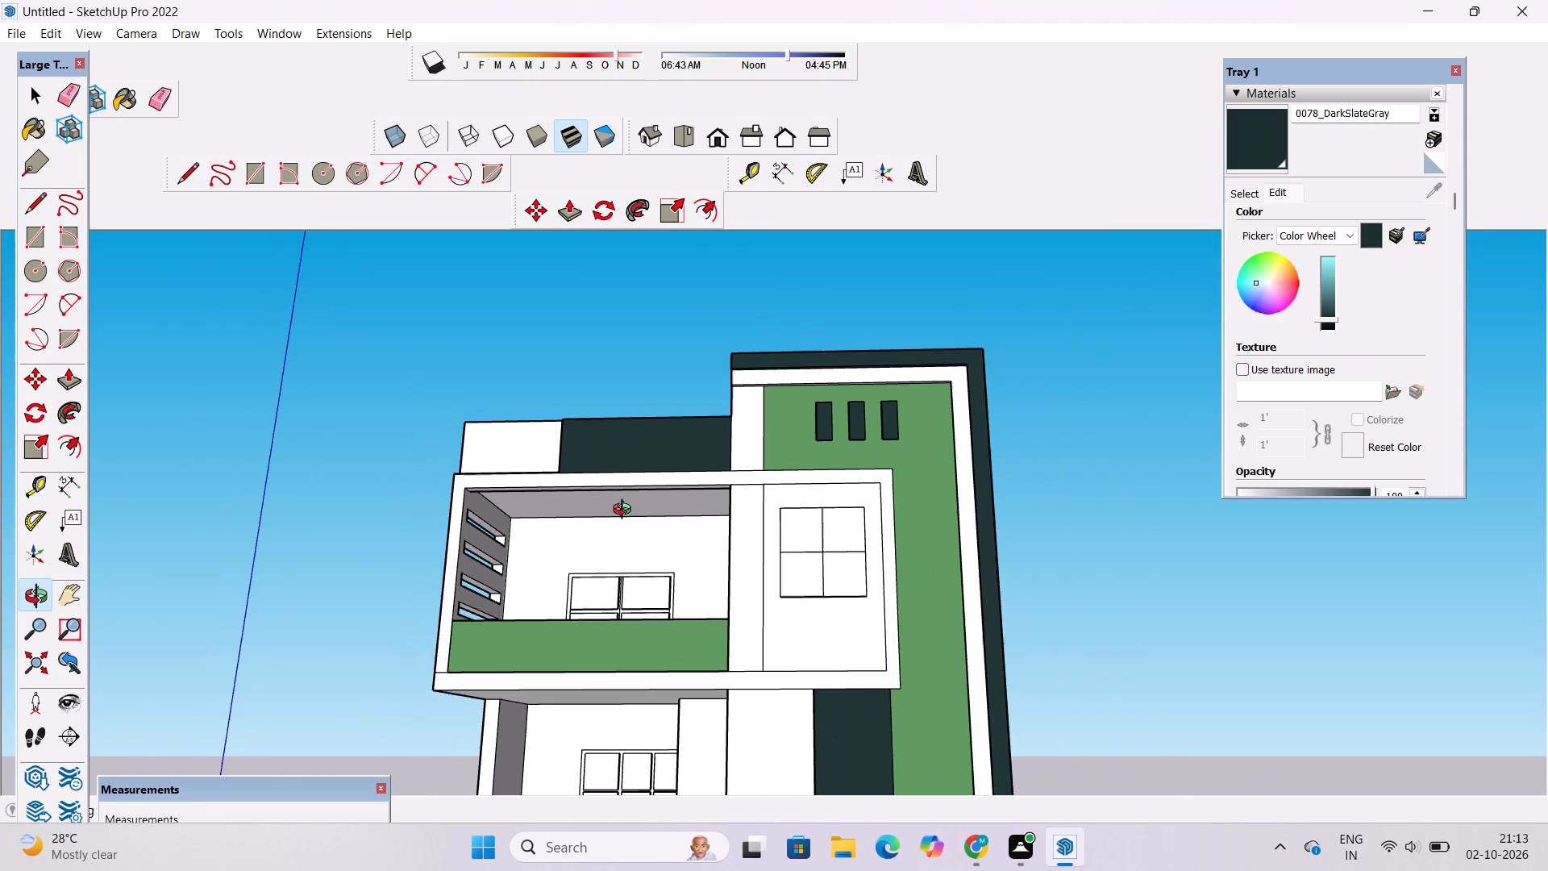
Draw a 34' line on the balcony slab's underside from the porch wall's top corner across to the slab's outer side edge.
{"action": "left_click_drag", "start_coordinate": [683, 664], "coordinate": [655, 548]}
{"action": "left_click_drag", "start_coordinate": [615, 617], "coordinate": [665, 607], "text": "shift"}
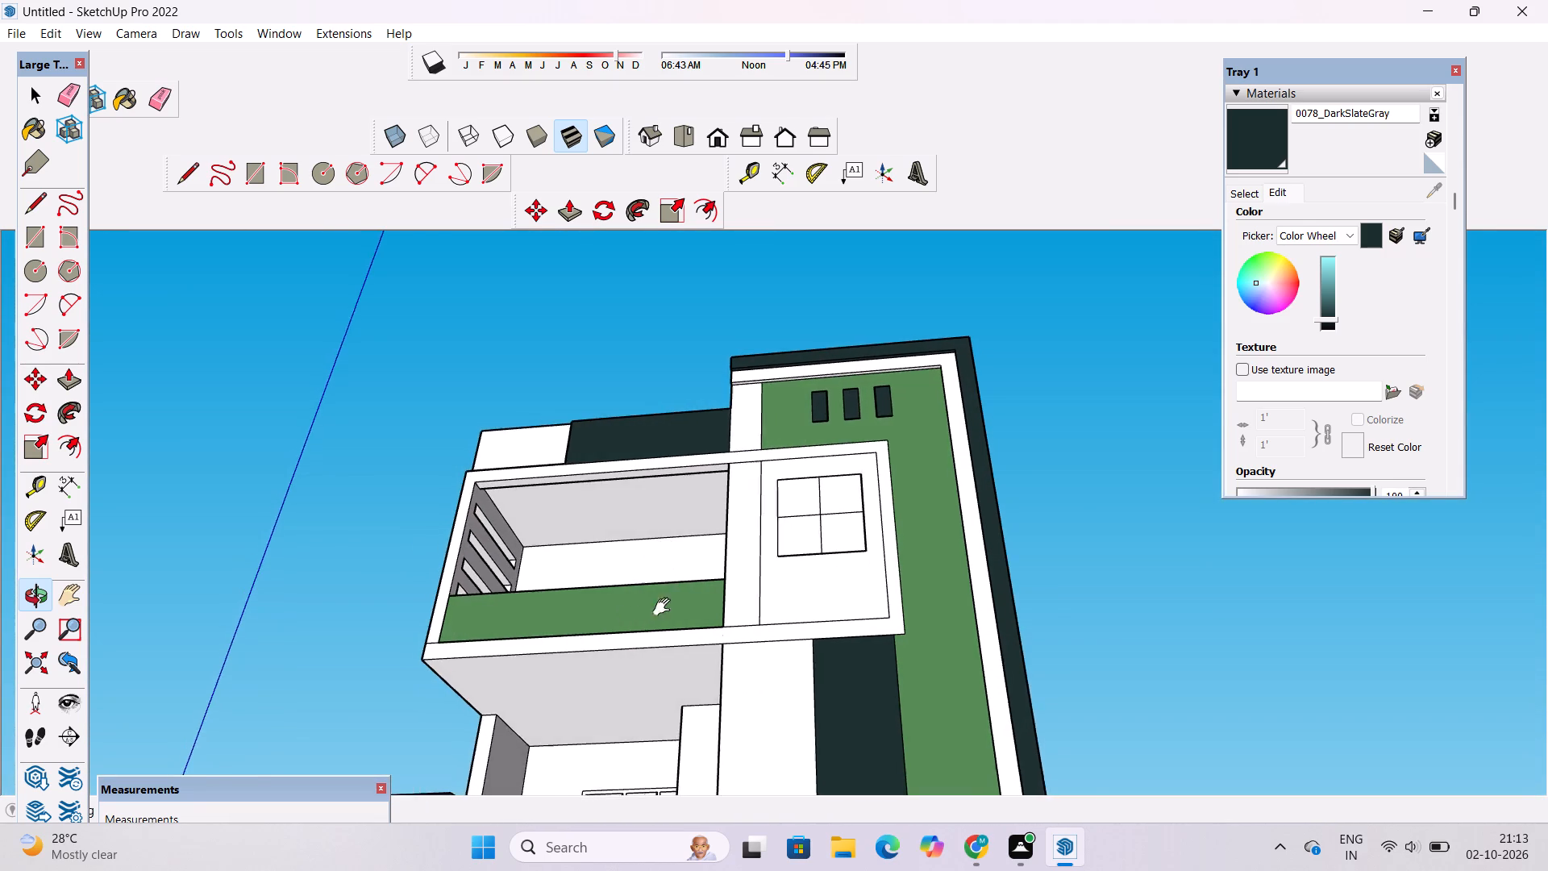
{"action": "left_click_drag", "start_coordinate": [665, 607], "coordinate": [695, 602], "text": "shift"}
{"action": "scroll", "coordinate": [691, 573], "scroll_direction": "down", "scroll_amount": 2}
{"action": "left_click_drag", "start_coordinate": [684, 623], "coordinate": [711, 702]}
{"action": "left_click_drag", "start_coordinate": [711, 703], "coordinate": [711, 667], "text": "shift"}
{"action": "left_click_drag", "start_coordinate": [711, 641], "coordinate": [711, 617]}
{"action": "scroll", "coordinate": [709, 613], "scroll_direction": "up", "scroll_amount": 4}
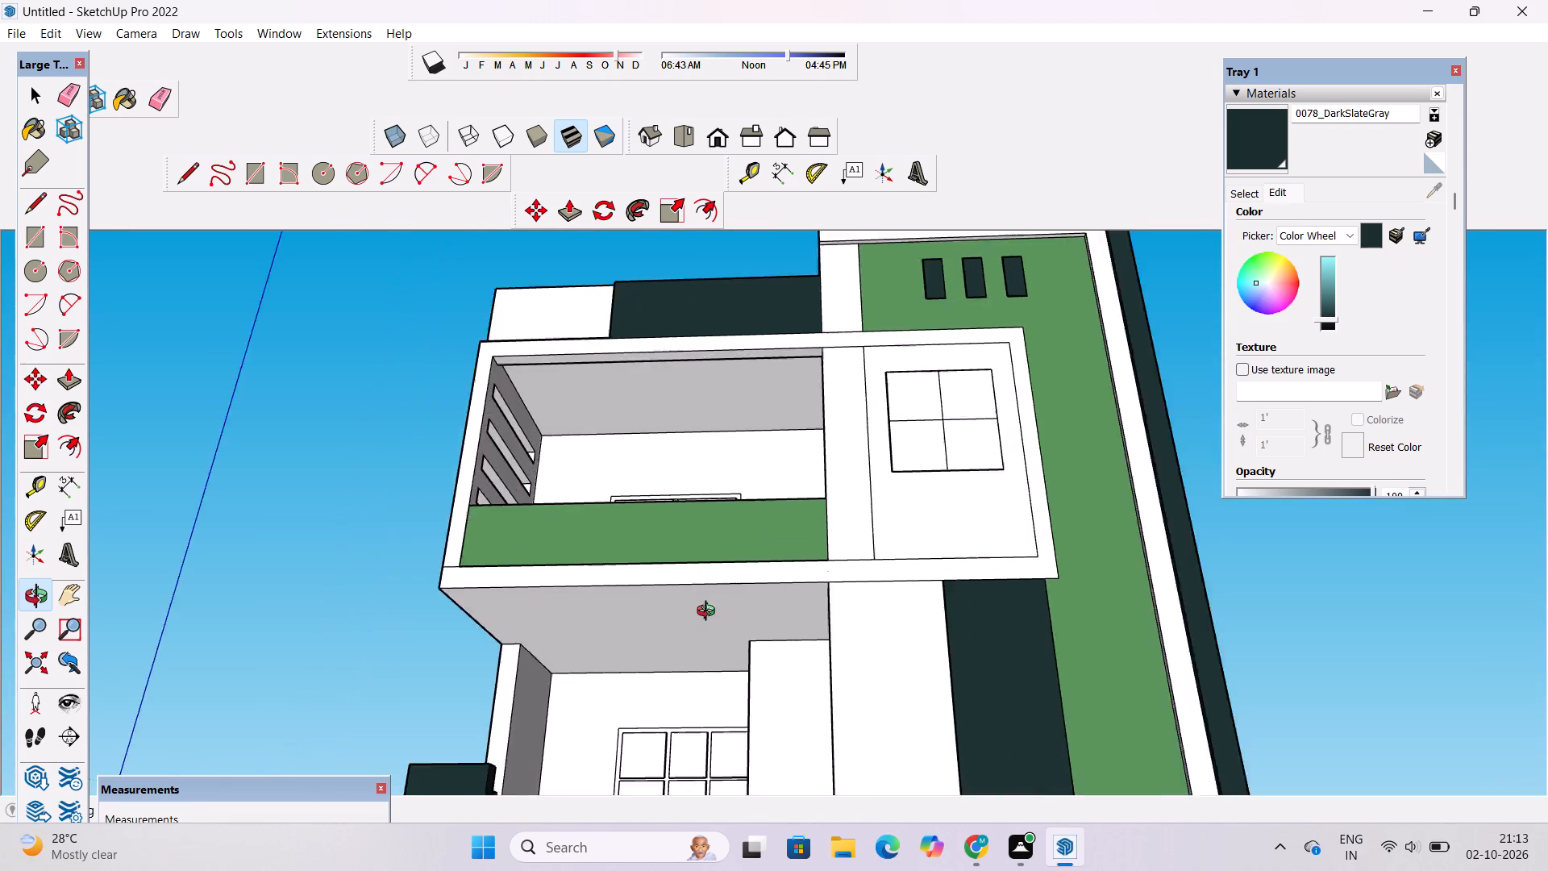
{"action": "left_click_drag", "start_coordinate": [713, 613], "coordinate": [911, 596]}
{"action": "scroll", "coordinate": [901, 602], "scroll_direction": "up", "scroll_amount": 3}
{"action": "key", "text": "l"}
{"action": "scroll", "coordinate": [859, 631], "scroll_direction": "up", "scroll_amount": 2}
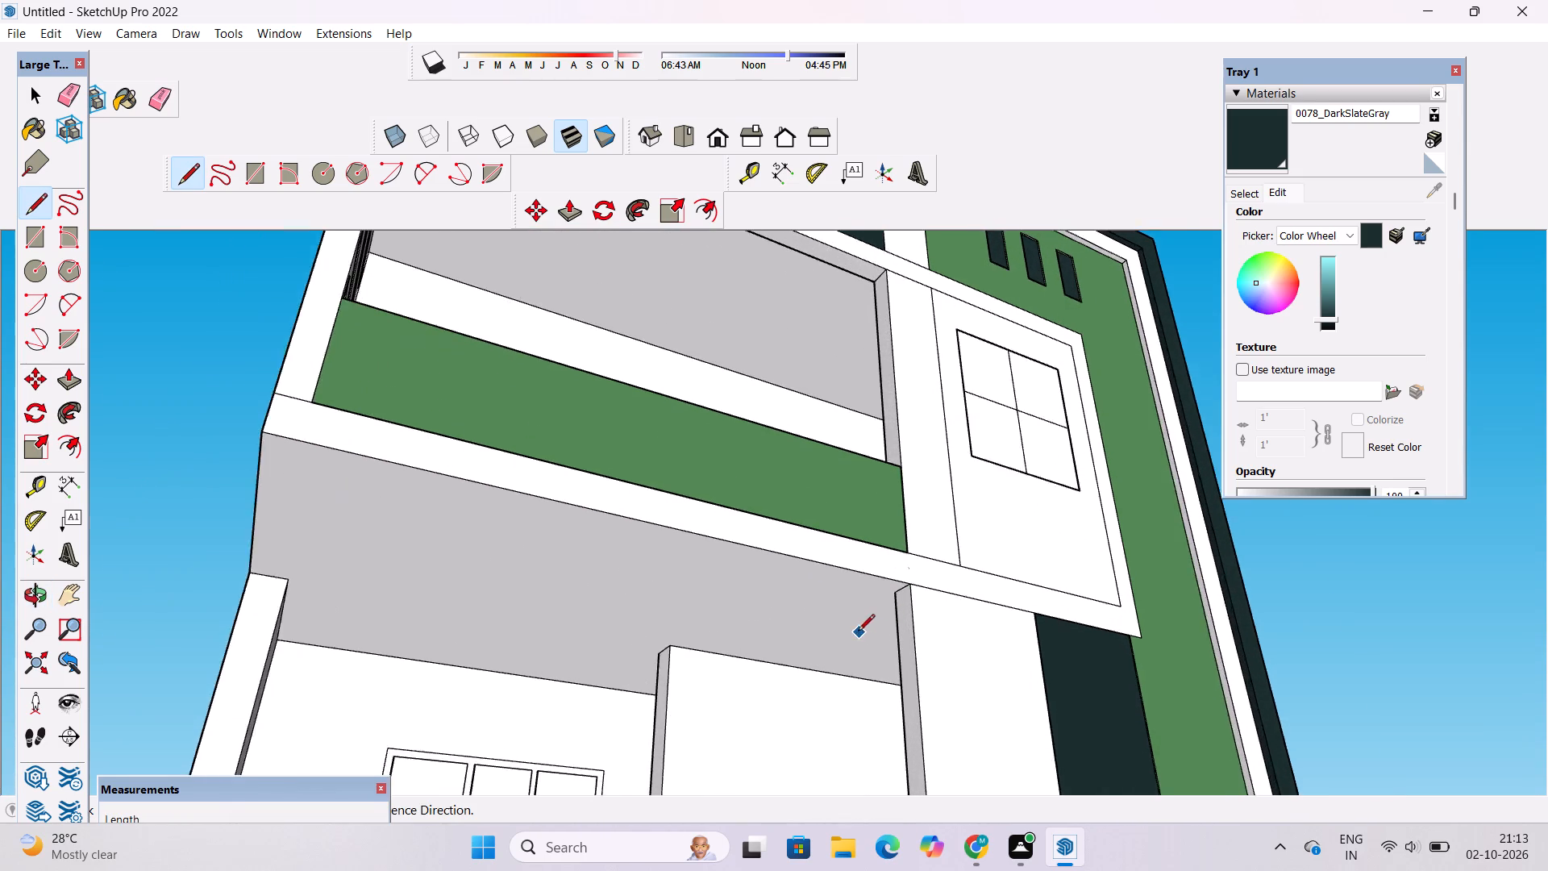
{"action": "scroll", "coordinate": [858, 632], "scroll_direction": "up", "scroll_amount": 1}
{"action": "left_click", "coordinate": [901, 585]}
{"action": "scroll", "coordinate": [901, 585], "scroll_direction": "down", "scroll_amount": 2}
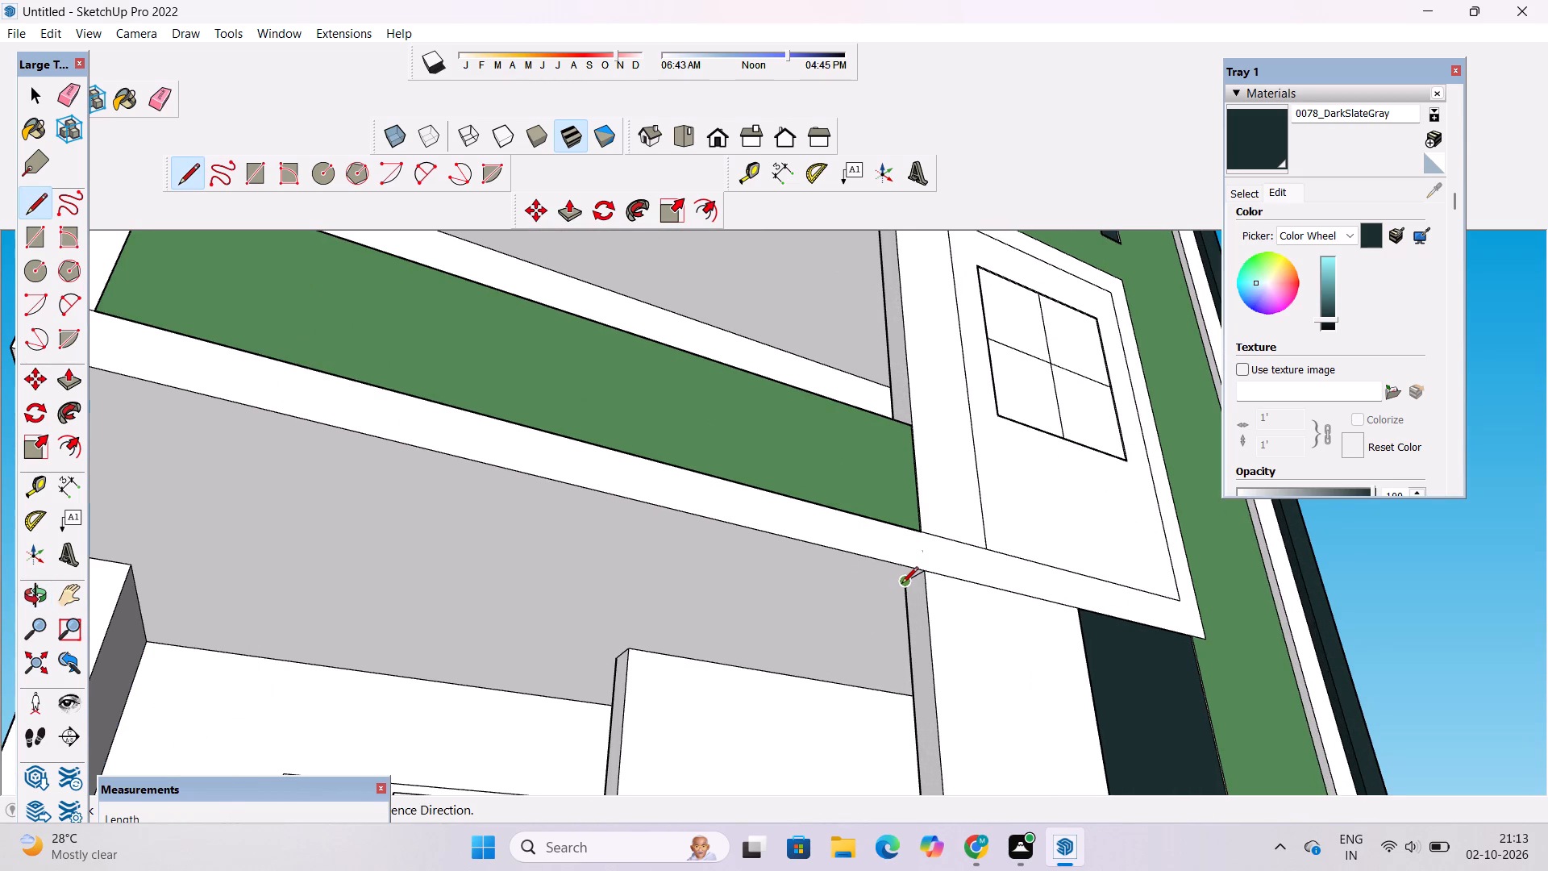
{"action": "scroll", "coordinate": [901, 585], "scroll_direction": "down", "scroll_amount": 7}
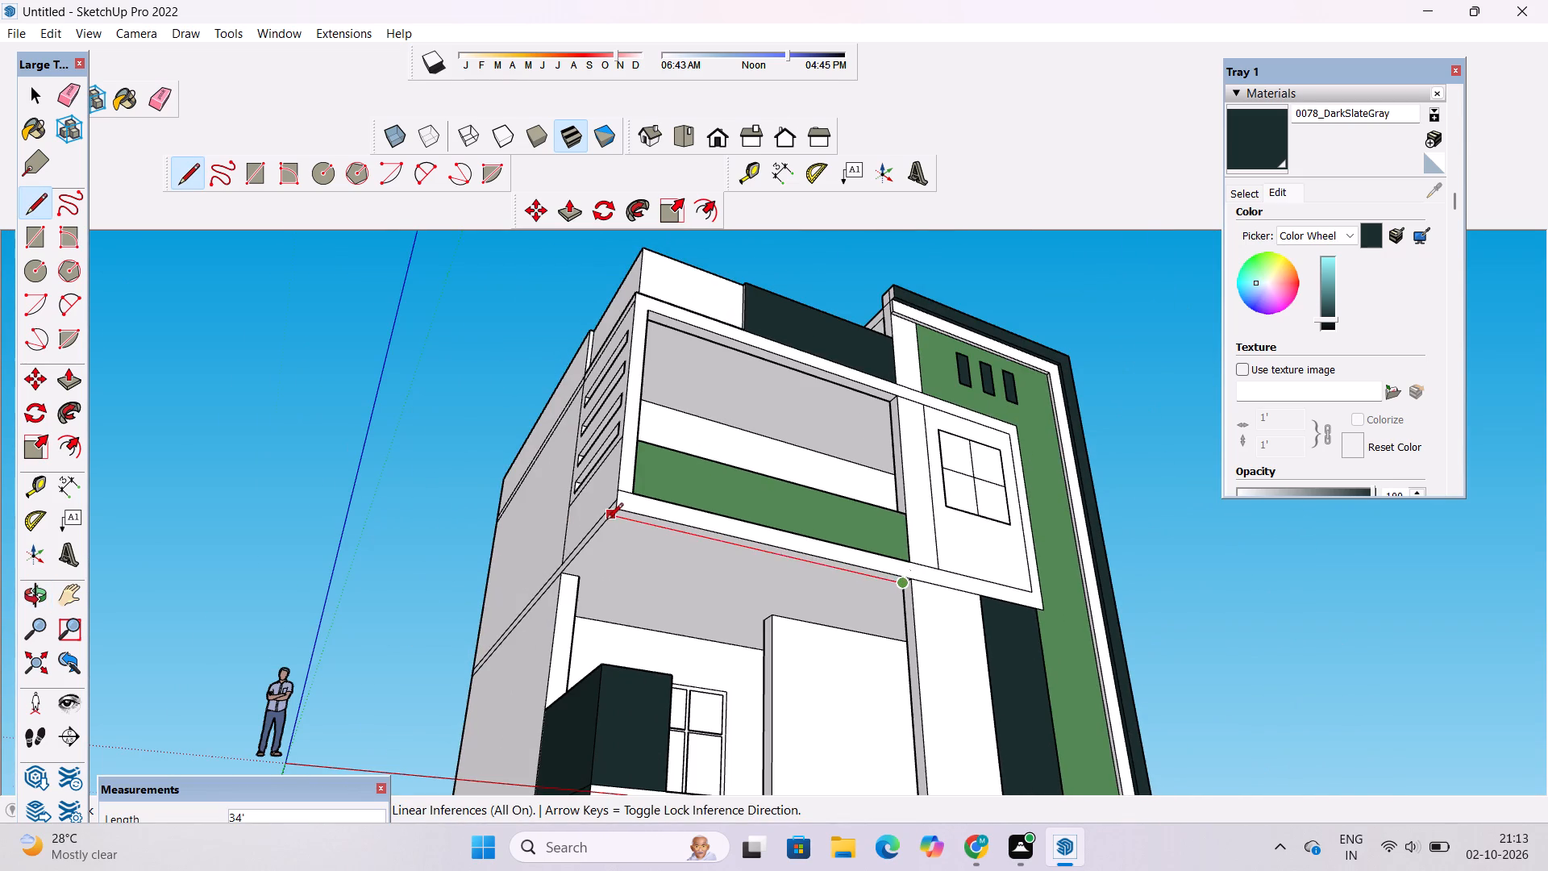
{"action": "scroll", "coordinate": [606, 521], "scroll_direction": "up", "scroll_amount": 5}
{"action": "left_click", "coordinate": [606, 521]}
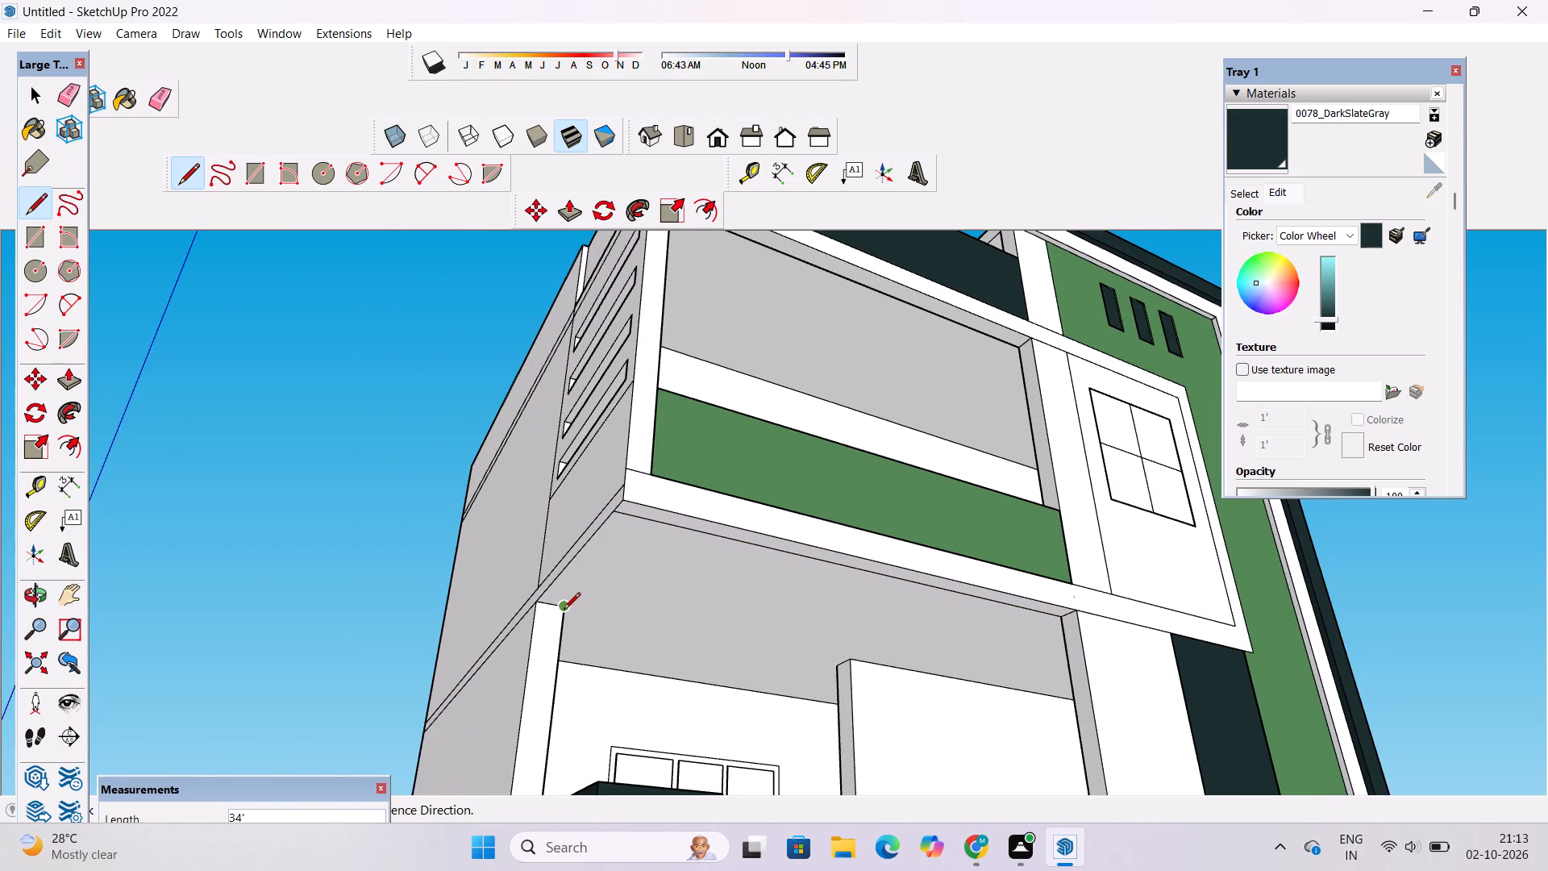
Draw a line about 15' 6" from the porch column's inner top corner to the front underside line and erase the leftover corner segment.
{"action": "left_click", "coordinate": [564, 611]}
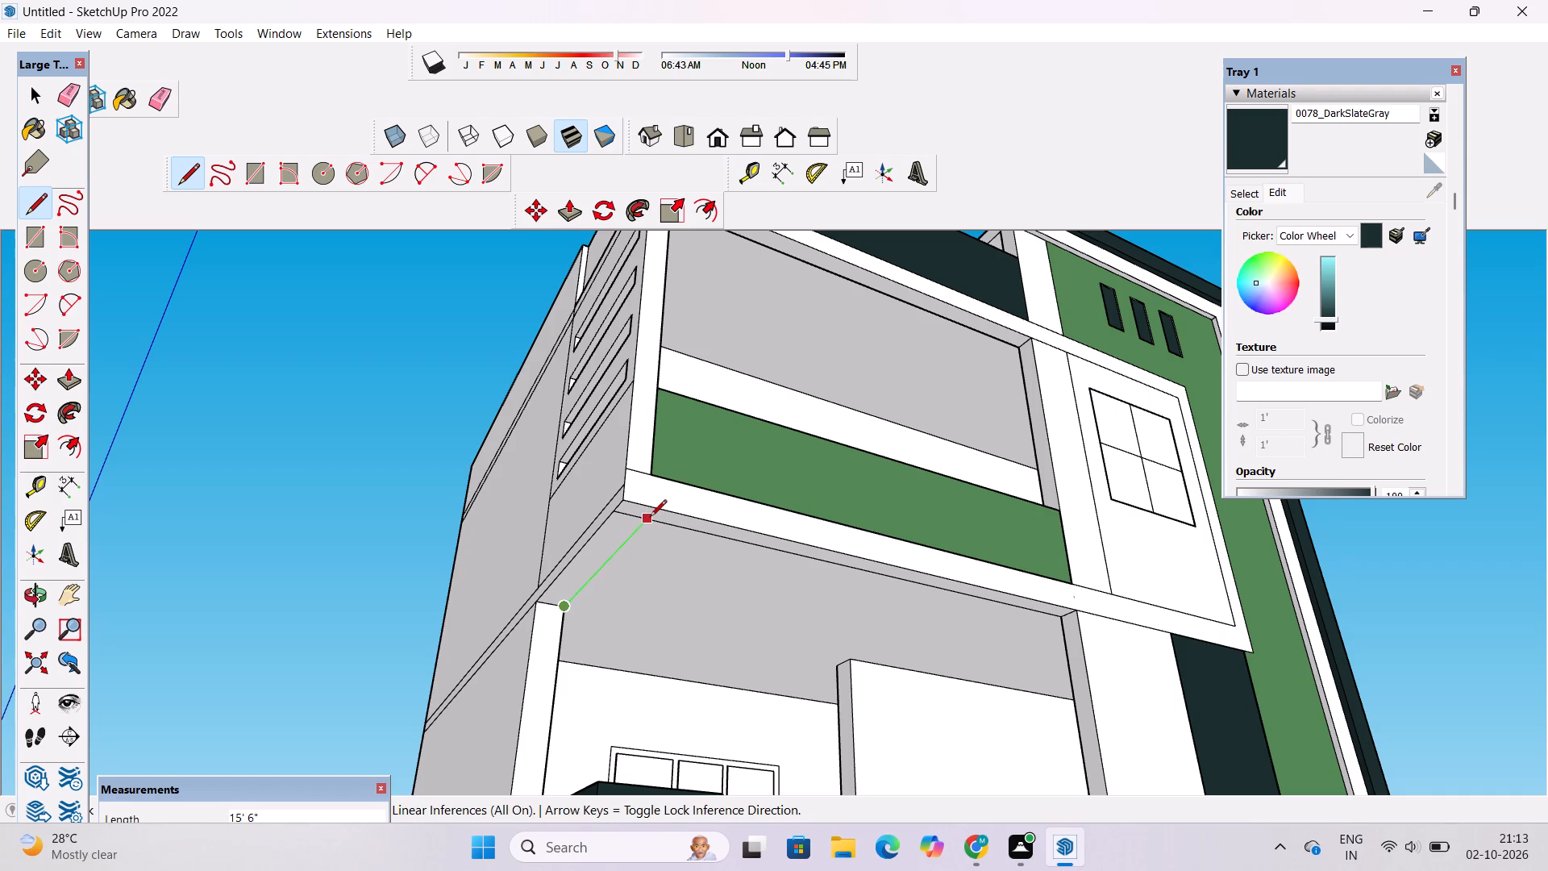
{"action": "scroll", "coordinate": [648, 514], "scroll_direction": "up", "scroll_amount": 4}
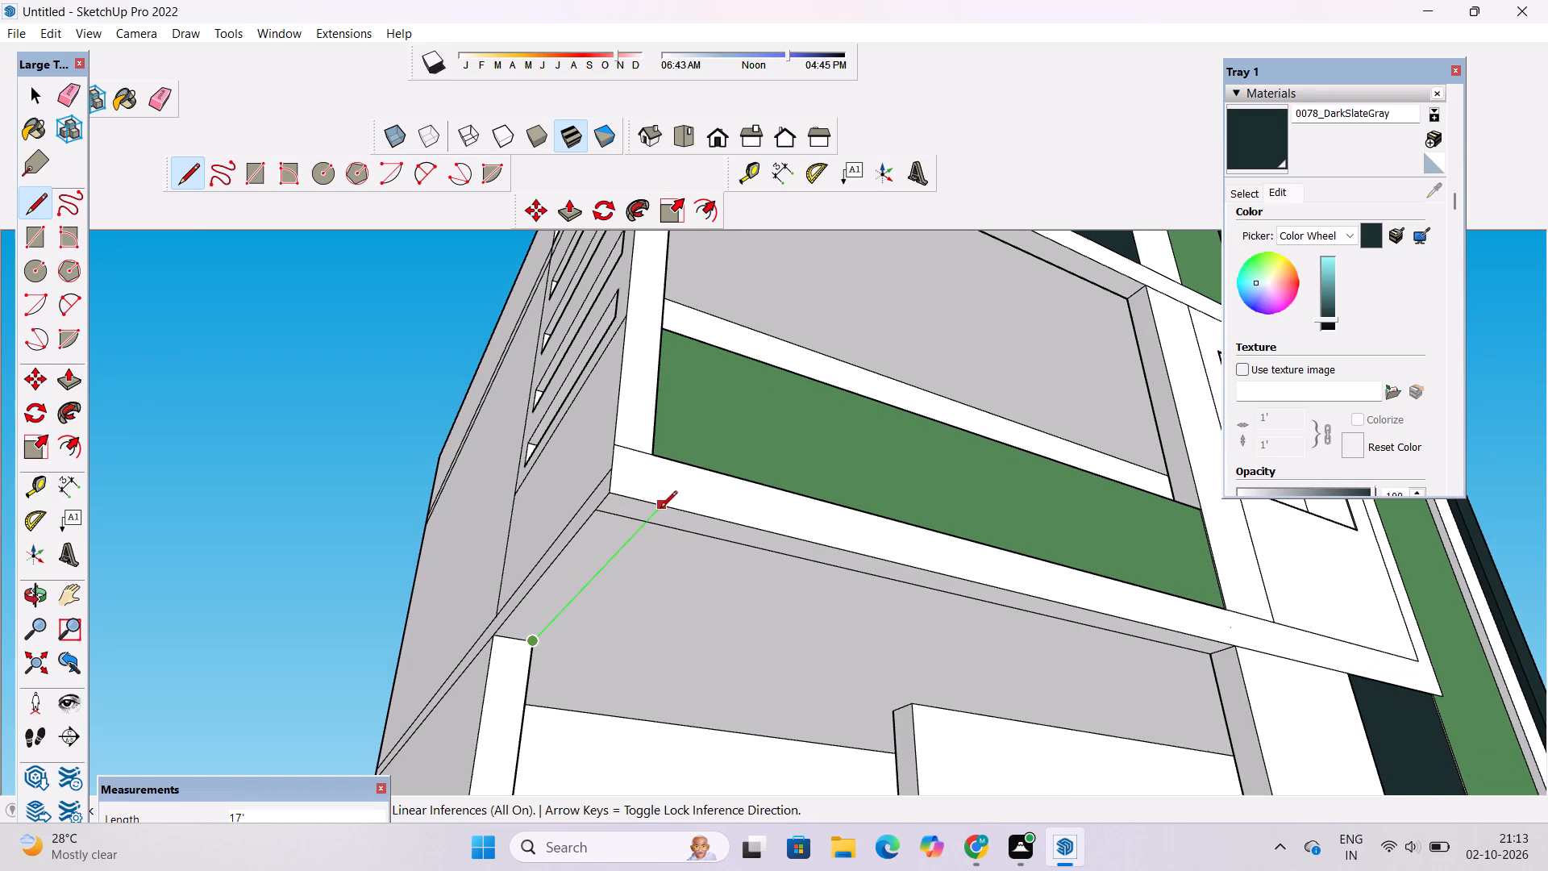
{"action": "left_click", "coordinate": [646, 523]}
{"action": "key", "text": "space"}
{"action": "type", "text": "e"}
{"action": "left_click_drag", "start_coordinate": [634, 509], "coordinate": [628, 521]}
Erase the short stray line on the front band's corner just below the green balcony parapet.
{"action": "key", "text": "o"}
{"action": "scroll", "coordinate": [624, 523], "scroll_direction": "down", "scroll_amount": 7}
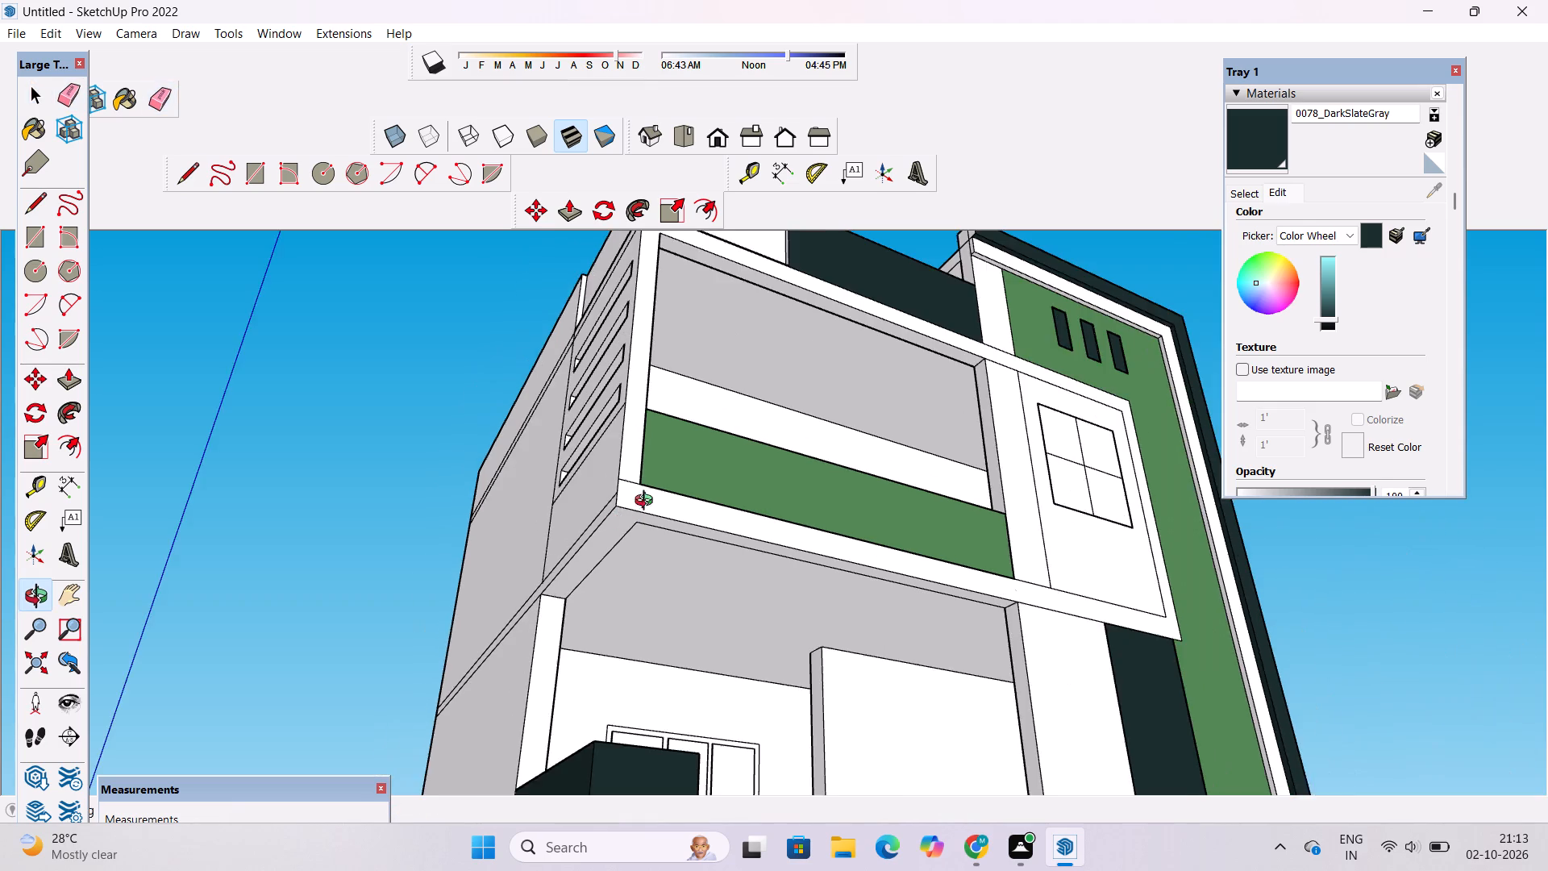
{"action": "left_click_drag", "start_coordinate": [657, 509], "coordinate": [622, 583]}
{"action": "left_click_drag", "start_coordinate": [622, 587], "coordinate": [607, 536], "text": "shift"}
{"action": "left_click_drag", "start_coordinate": [606, 536], "coordinate": [588, 559]}
{"action": "left_click_drag", "start_coordinate": [601, 564], "coordinate": [588, 523]}
{"action": "left_click_drag", "start_coordinate": [587, 521], "coordinate": [550, 561]}
{"action": "scroll", "coordinate": [726, 548], "scroll_direction": "up", "scroll_amount": 3}
{"action": "left_click_drag", "start_coordinate": [739, 553], "coordinate": [693, 486]}
{"action": "left_click_drag", "start_coordinate": [703, 556], "coordinate": [689, 438]}
{"action": "left_click_drag", "start_coordinate": [689, 438], "coordinate": [690, 481]}
{"action": "left_click_drag", "start_coordinate": [690, 481], "coordinate": [701, 511]}
{"action": "left_click_drag", "start_coordinate": [701, 511], "coordinate": [807, 564]}
{"action": "left_click_drag", "start_coordinate": [733, 526], "coordinate": [718, 486], "text": "shift"}
{"action": "left_click_drag", "start_coordinate": [715, 486], "coordinate": [722, 536]}
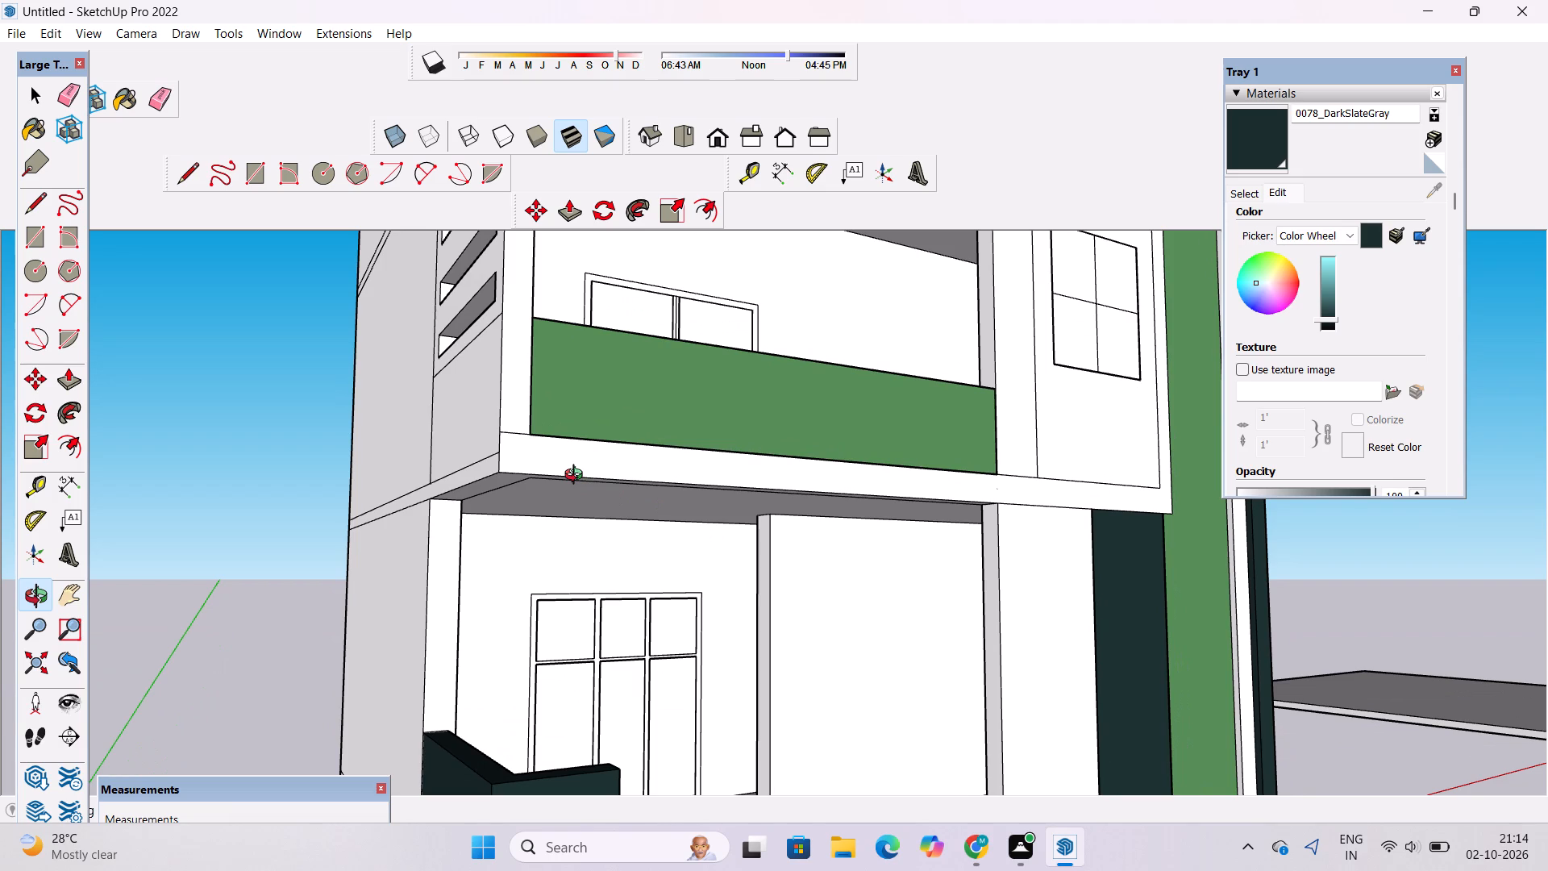
{"action": "key", "text": "e"}
{"action": "left_click_drag", "start_coordinate": [516, 419], "coordinate": [516, 440]}
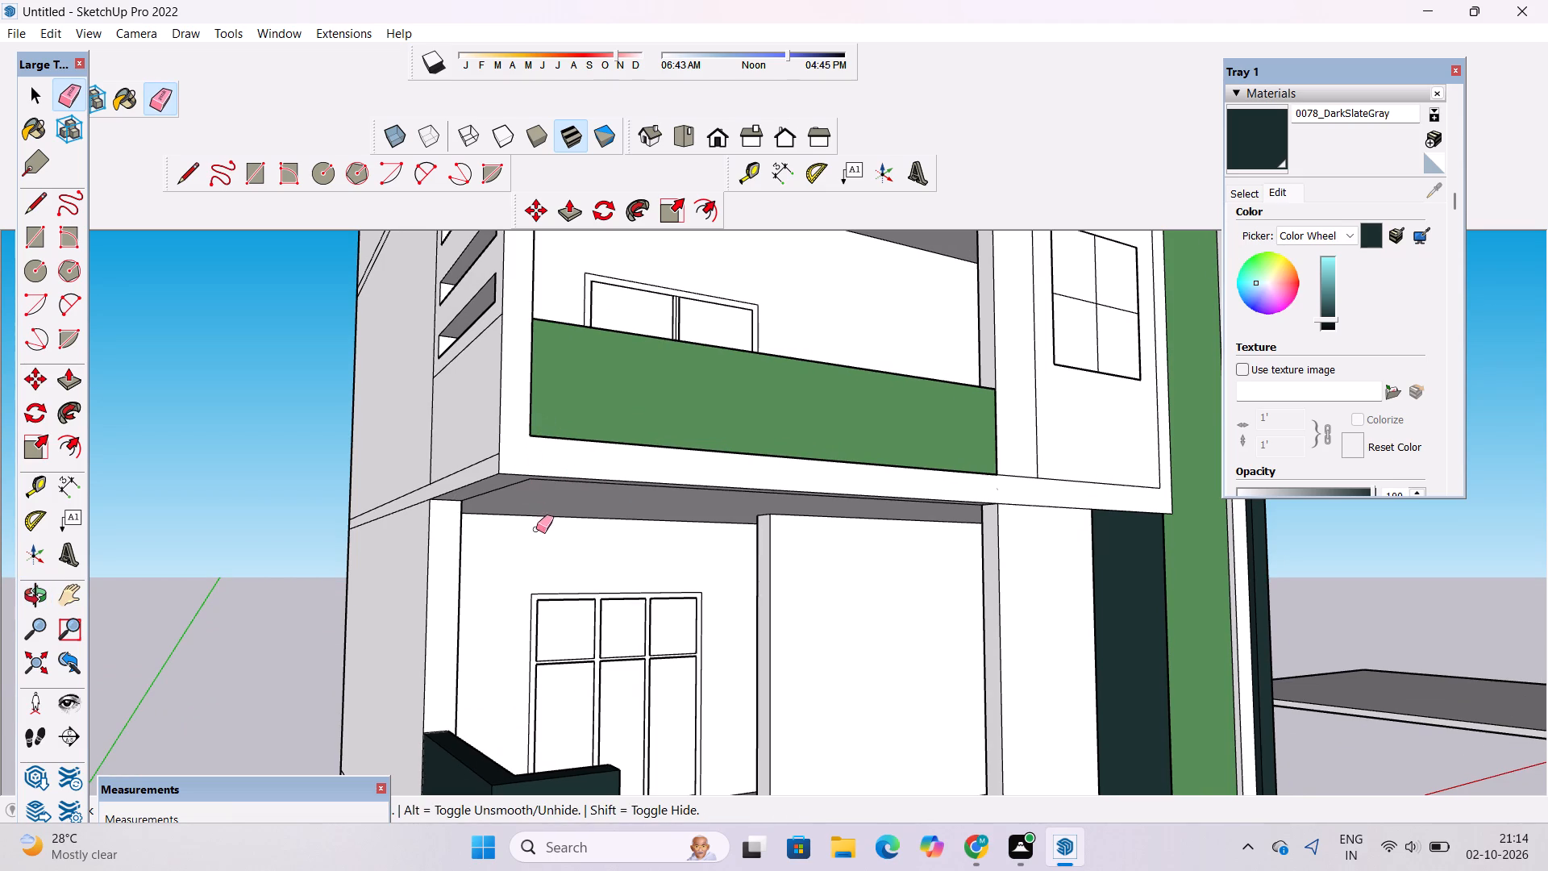
Push/Pull the L-shaped strip on the balcony slab's underside downward by 2' to form a beam over the porch.
{"action": "key", "text": "o"}
{"action": "left_click_drag", "start_coordinate": [537, 531], "coordinate": [527, 488]}
{"action": "key", "text": "p"}
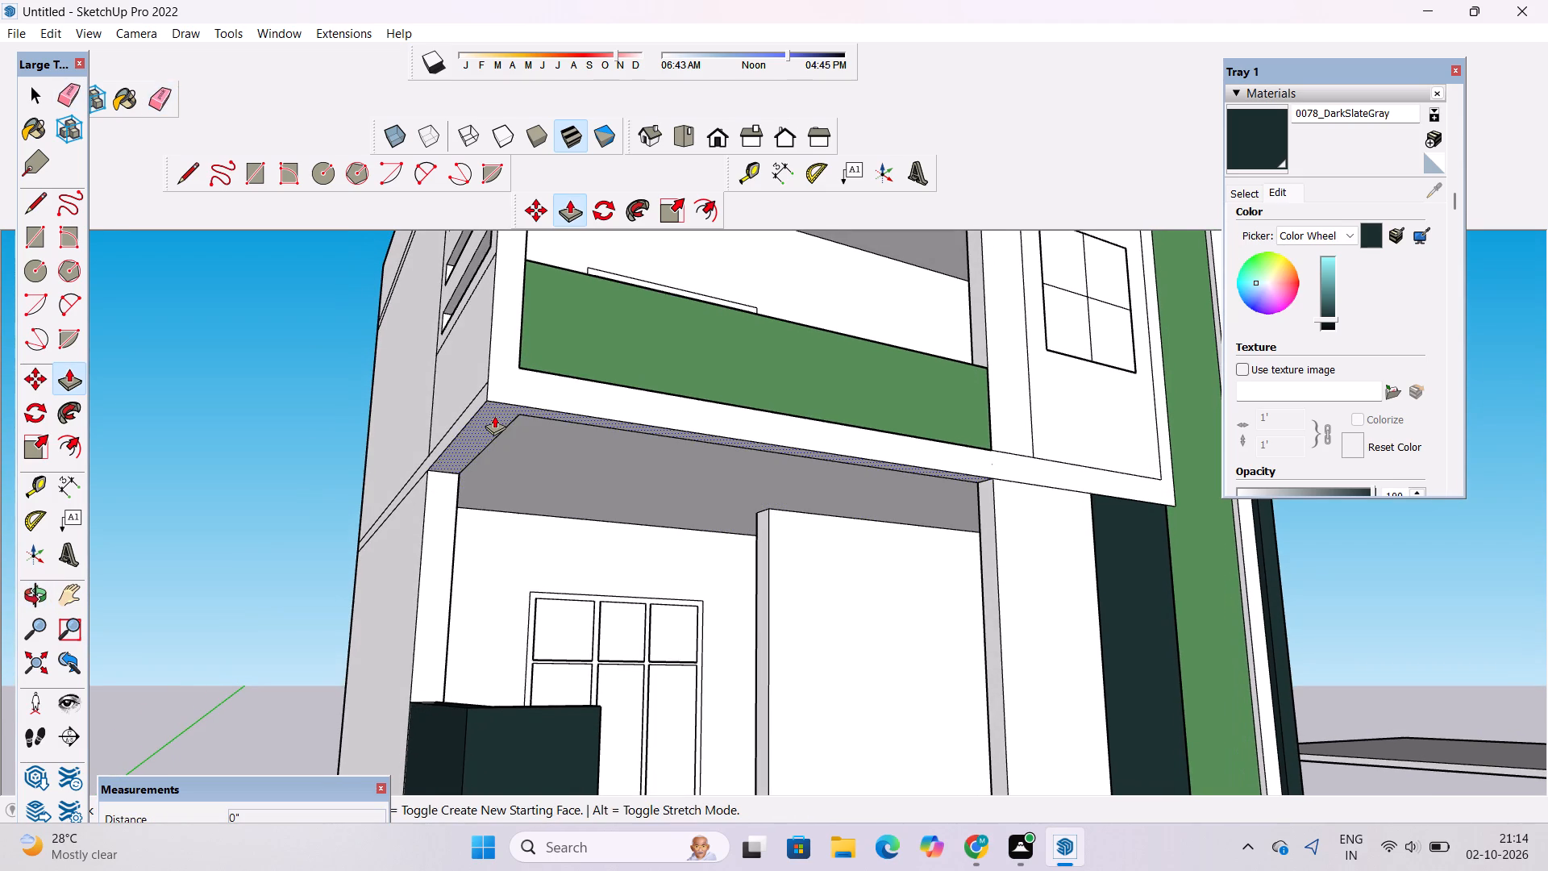
{"action": "left_click", "coordinate": [494, 415]}
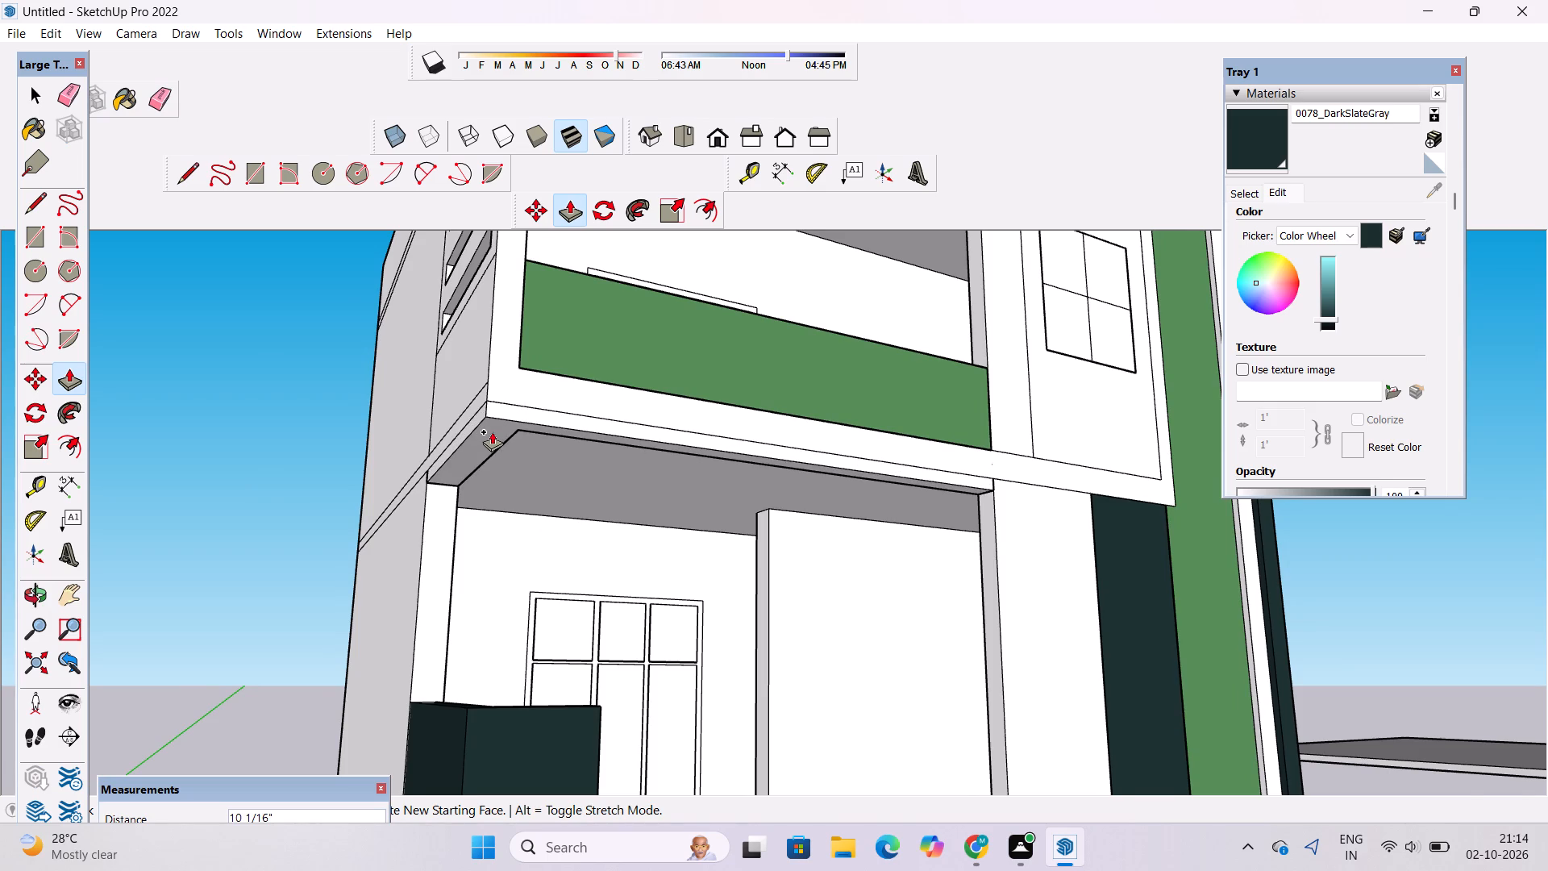
{"action": "scroll", "coordinate": [492, 431], "scroll_direction": "down", "scroll_amount": 2}
{"action": "key", "text": "o"}
{"action": "left_click_drag", "start_coordinate": [549, 451], "coordinate": [476, 536]}
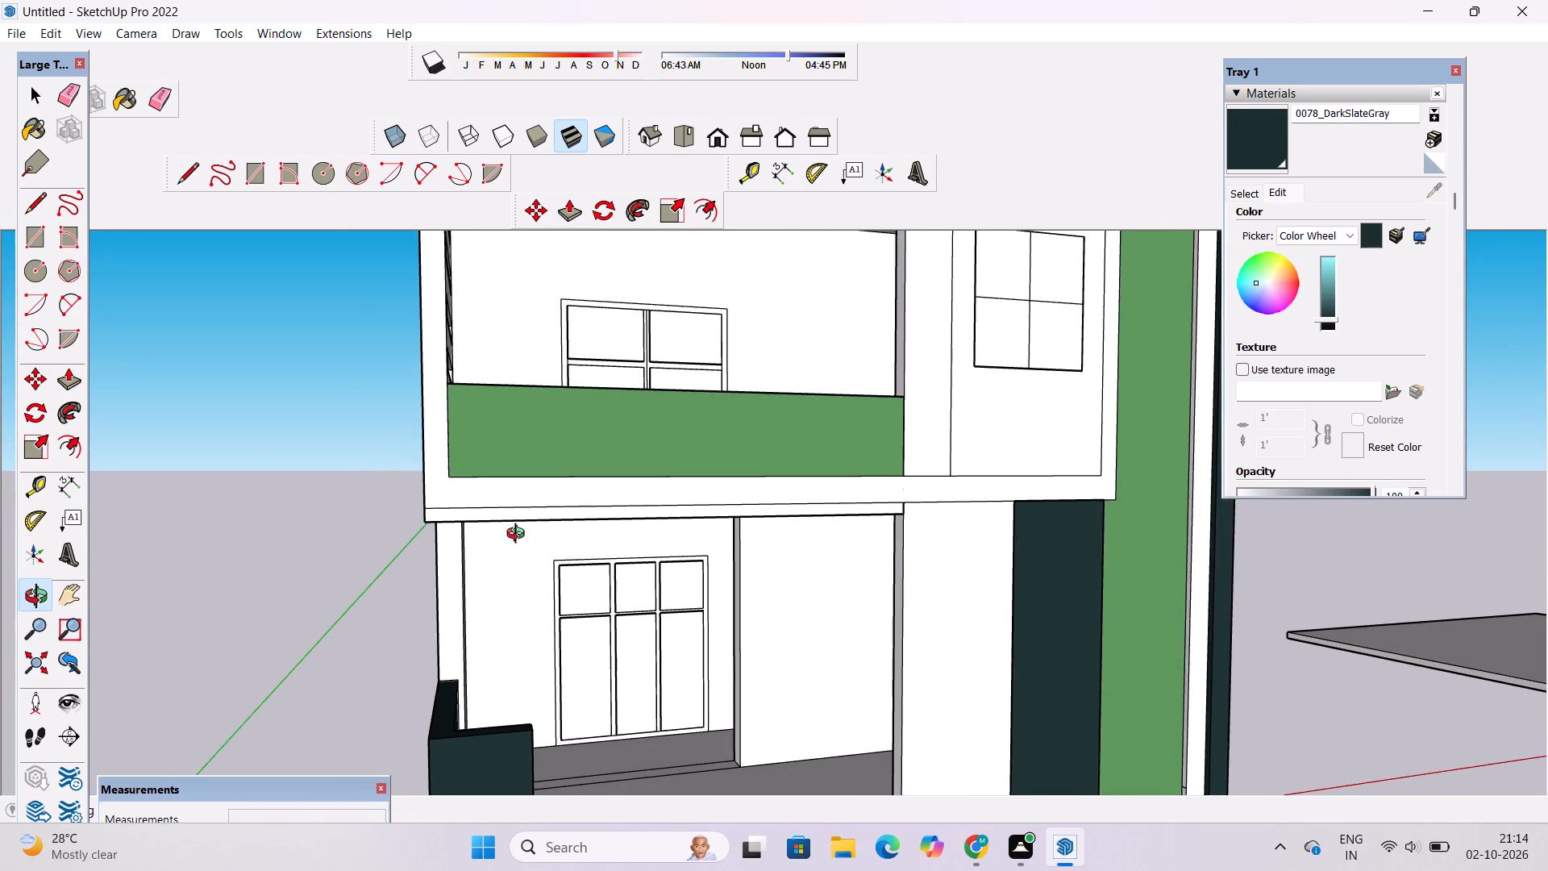
{"action": "left_click_drag", "start_coordinate": [530, 538], "coordinate": [432, 465], "text": "shift"}
{"action": "left_click_drag", "start_coordinate": [460, 506], "coordinate": [522, 529]}
{"action": "scroll", "coordinate": [470, 514], "scroll_direction": "up", "scroll_amount": 2}
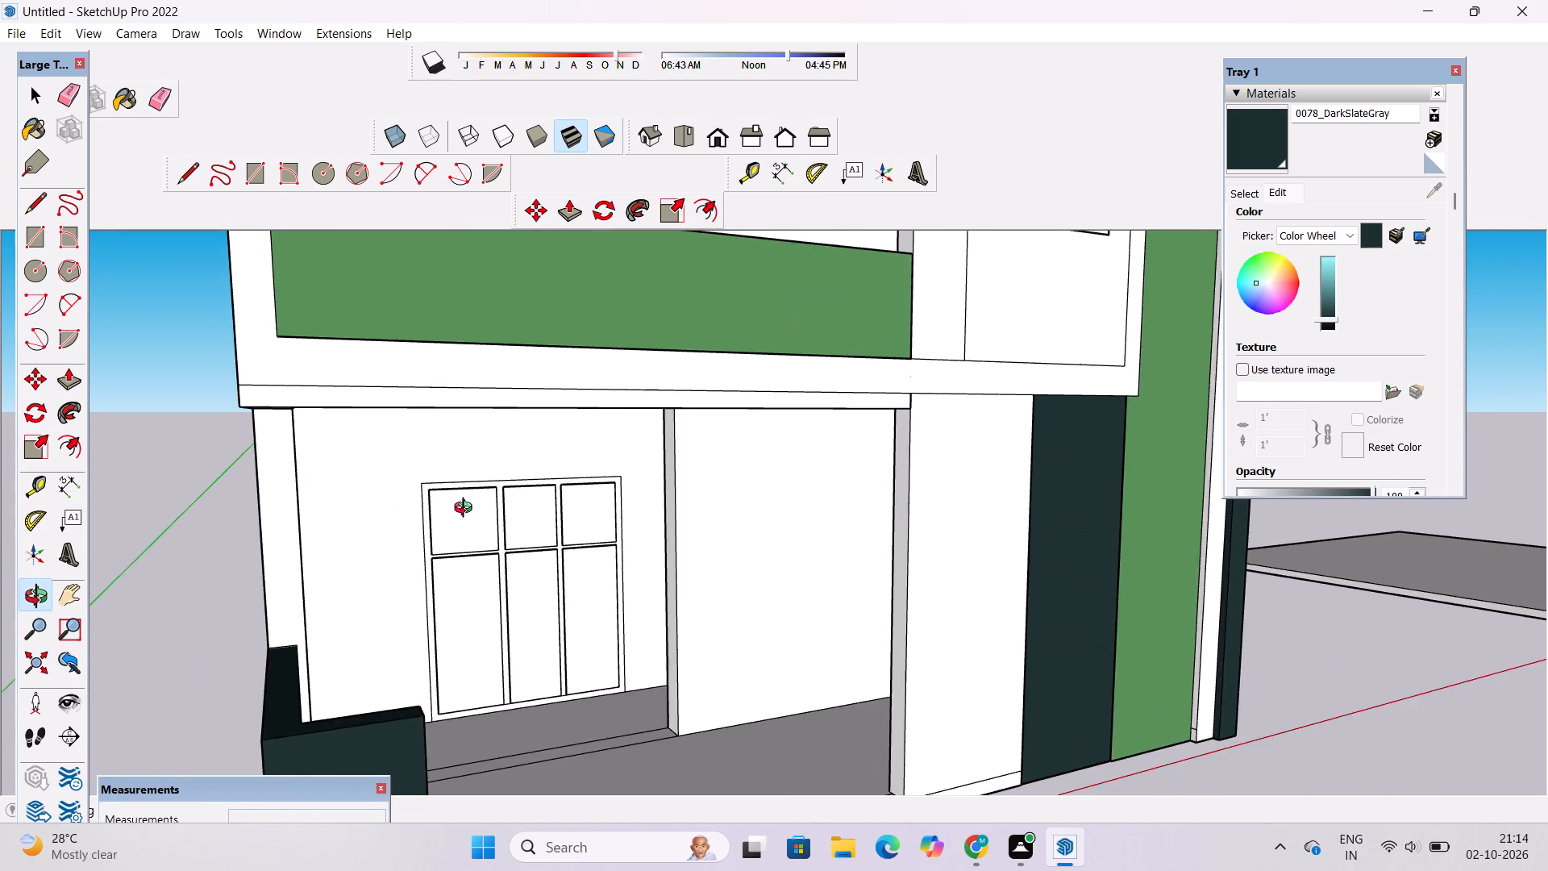
{"action": "scroll", "coordinate": [467, 510], "scroll_direction": "down", "scroll_amount": 7}
{"action": "left_click_drag", "start_coordinate": [464, 505], "coordinate": [511, 569], "text": "shift"}
{"action": "left_click_drag", "start_coordinate": [511, 569], "coordinate": [507, 536]}
{"action": "scroll", "coordinate": [503, 526], "scroll_direction": "up", "scroll_amount": 4}
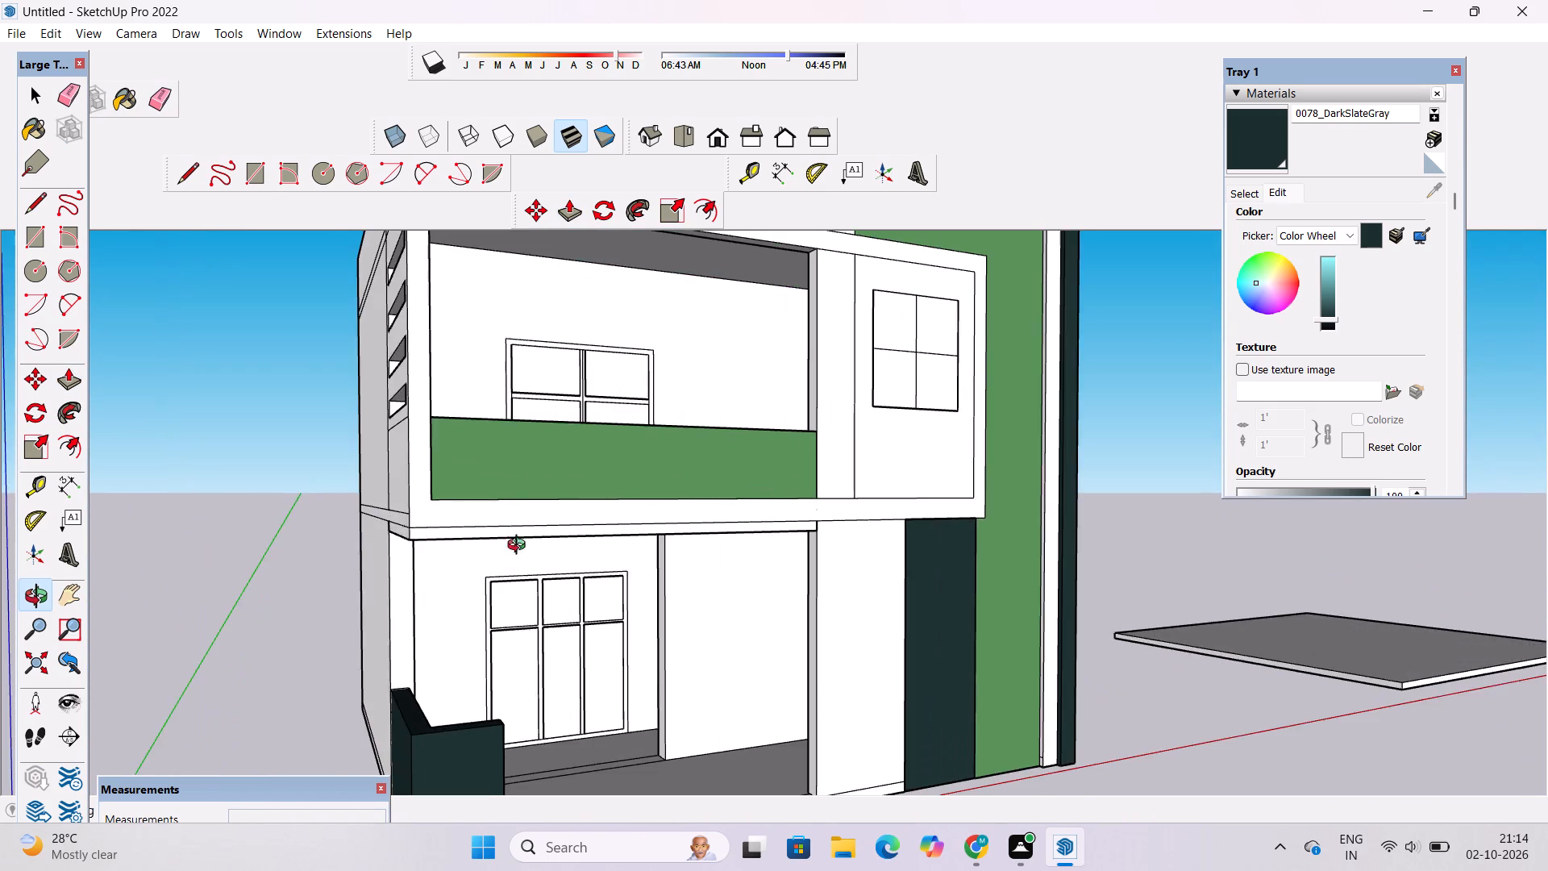
{"action": "left_click_drag", "start_coordinate": [520, 547], "coordinate": [520, 523]}
{"action": "scroll", "coordinate": [515, 515], "scroll_direction": "up", "scroll_amount": 2}
{"action": "key", "text": "p"}
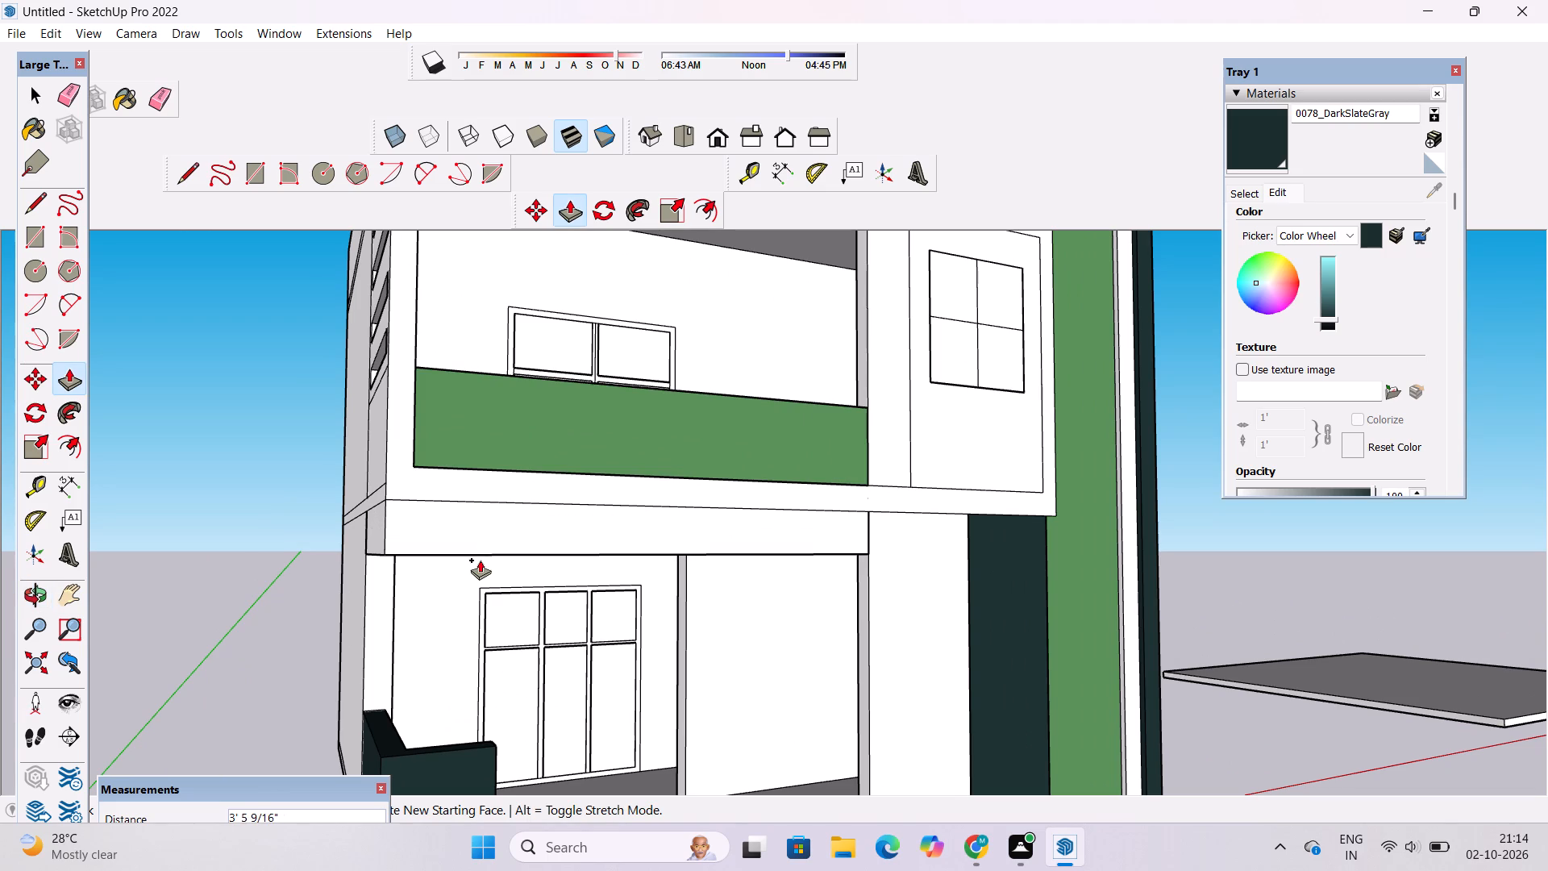
{"action": "type", "text": "2'"}
{"action": "key", "text": "Return"}
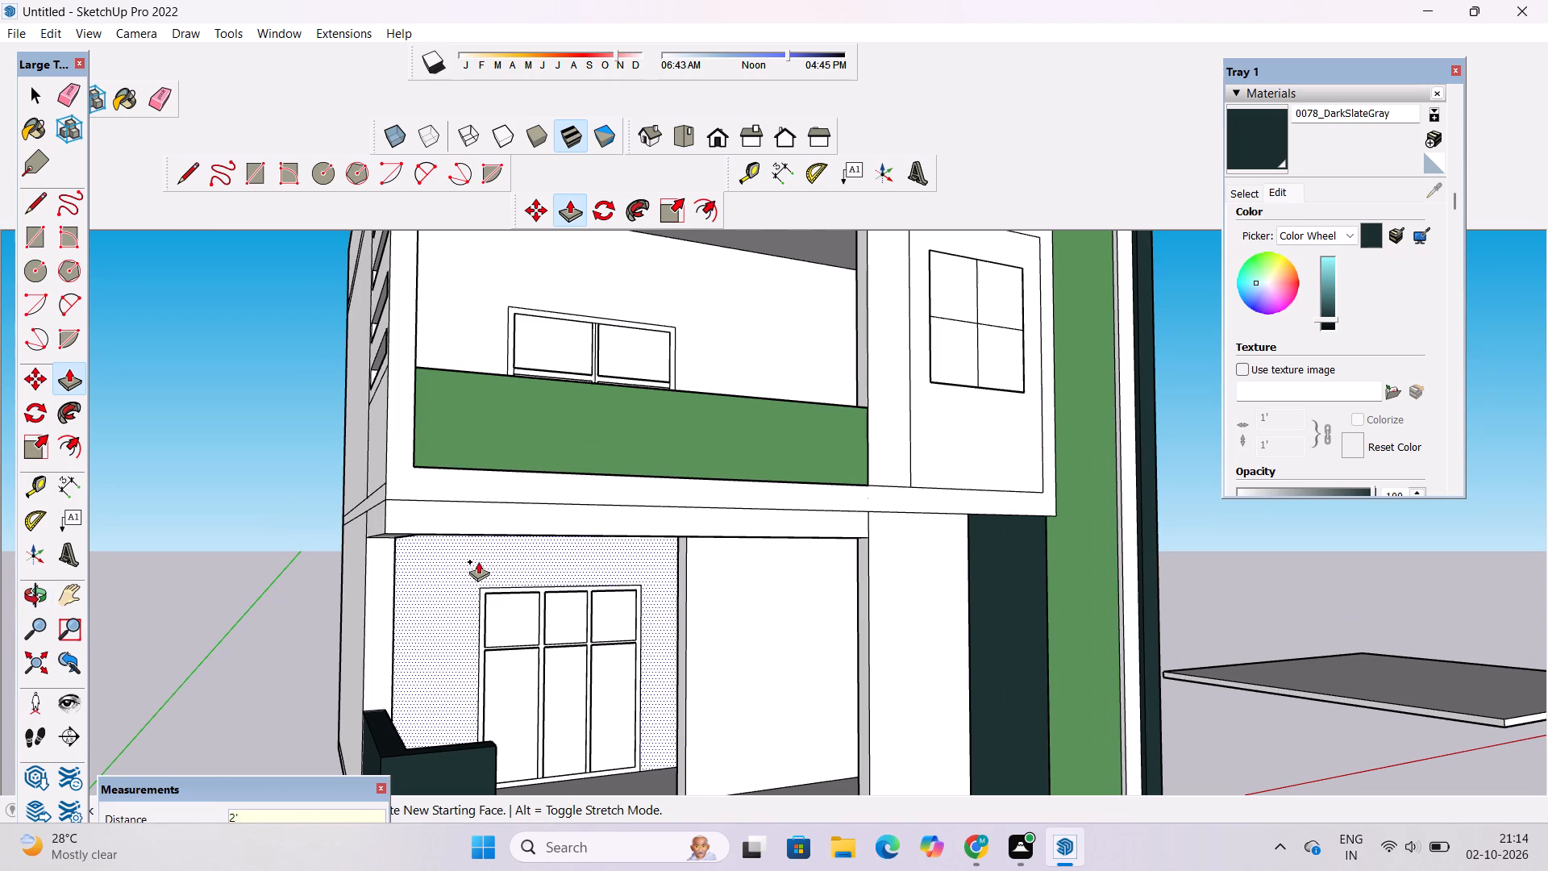
Examine the new beam below the balcony from the front, underside and open side of the porch.
{"action": "scroll", "coordinate": [467, 570], "scroll_direction": "down", "scroll_amount": 5}
{"action": "key", "text": "o"}
{"action": "left_click_drag", "start_coordinate": [547, 565], "coordinate": [422, 559]}
{"action": "scroll", "coordinate": [433, 543], "scroll_direction": "up", "scroll_amount": 5}
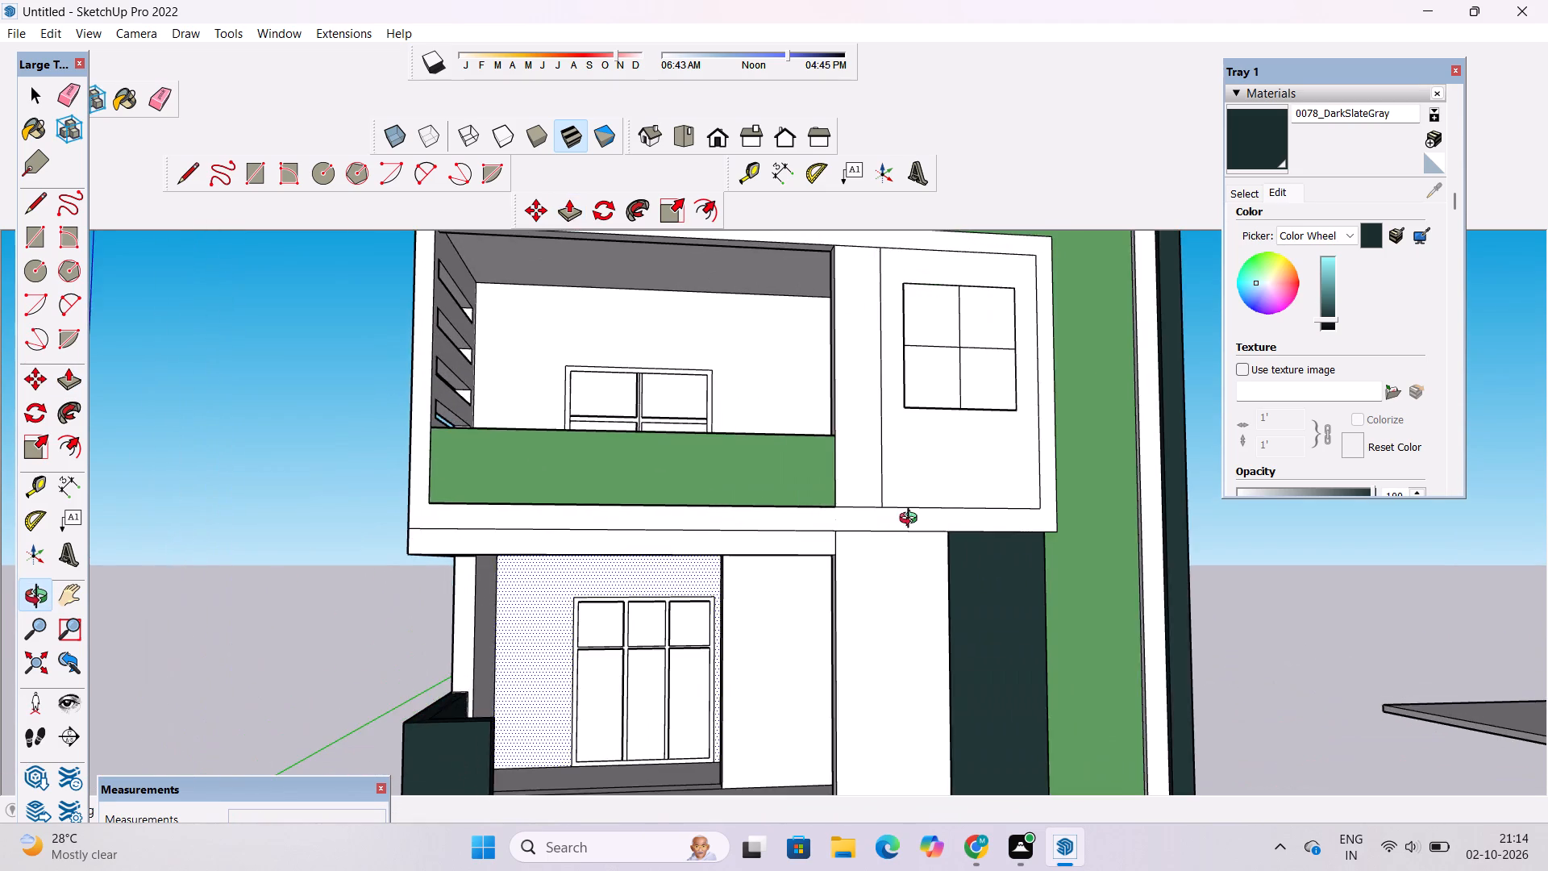
{"action": "left_click_drag", "start_coordinate": [913, 519], "coordinate": [712, 472]}
{"action": "scroll", "coordinate": [608, 523], "scroll_direction": "up", "scroll_amount": 4}
{"action": "scroll", "coordinate": [585, 531], "scroll_direction": "down", "scroll_amount": 2}
{"action": "left_click_drag", "start_coordinate": [482, 536], "coordinate": [494, 545]}
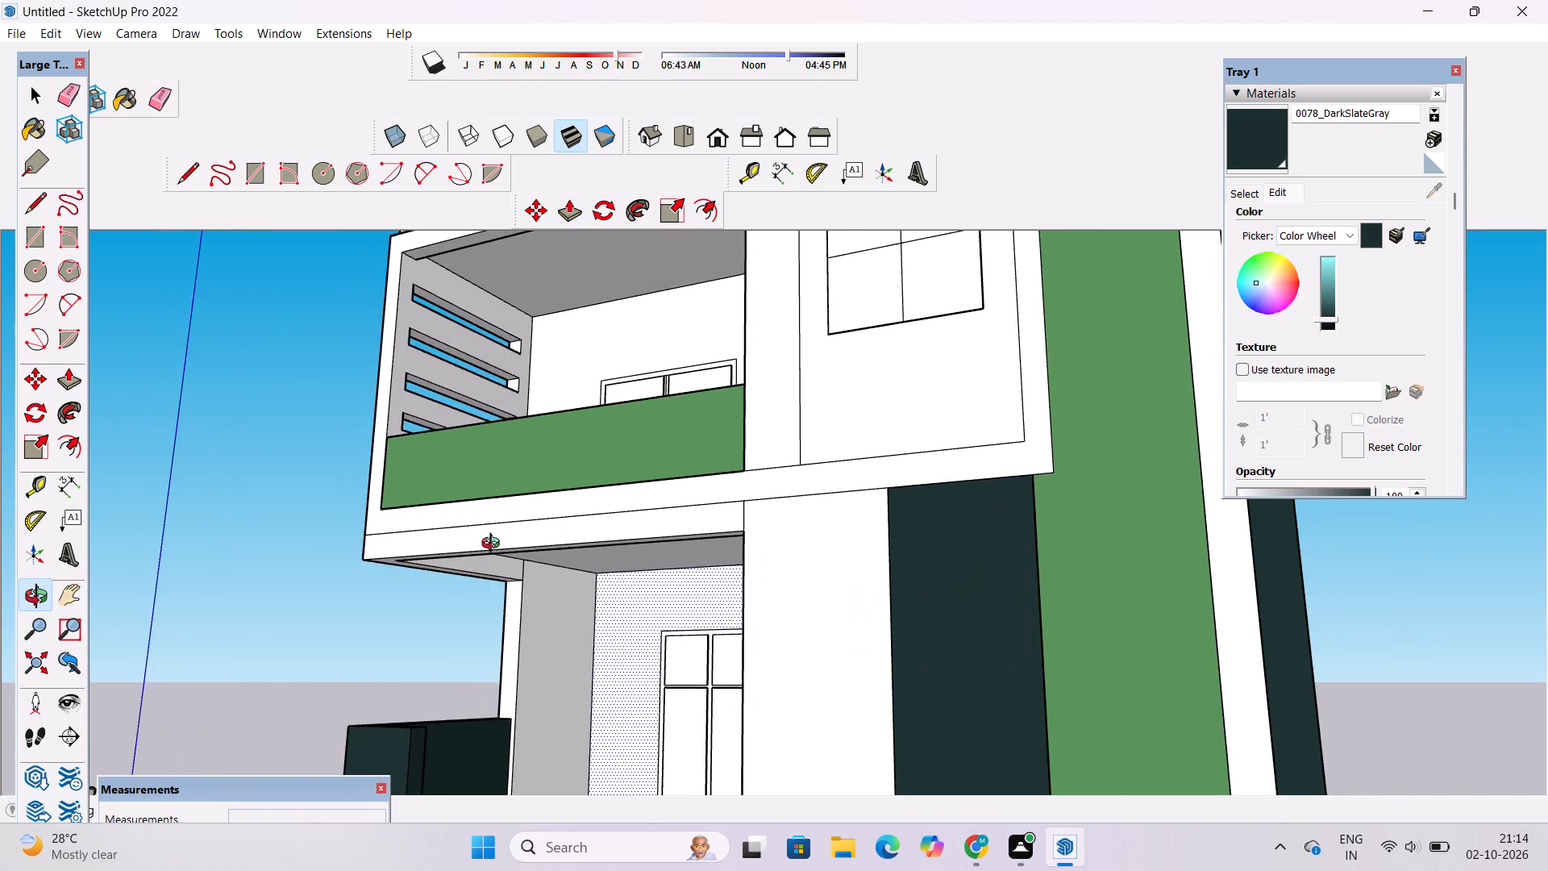
{"action": "left_click_drag", "start_coordinate": [494, 545], "coordinate": [772, 640]}
{"action": "left_click_drag", "start_coordinate": [781, 643], "coordinate": [809, 648]}
{"action": "left_click_drag", "start_coordinate": [576, 653], "coordinate": [690, 637]}
{"action": "left_click_drag", "start_coordinate": [685, 627], "coordinate": [469, 610], "text": "shift"}
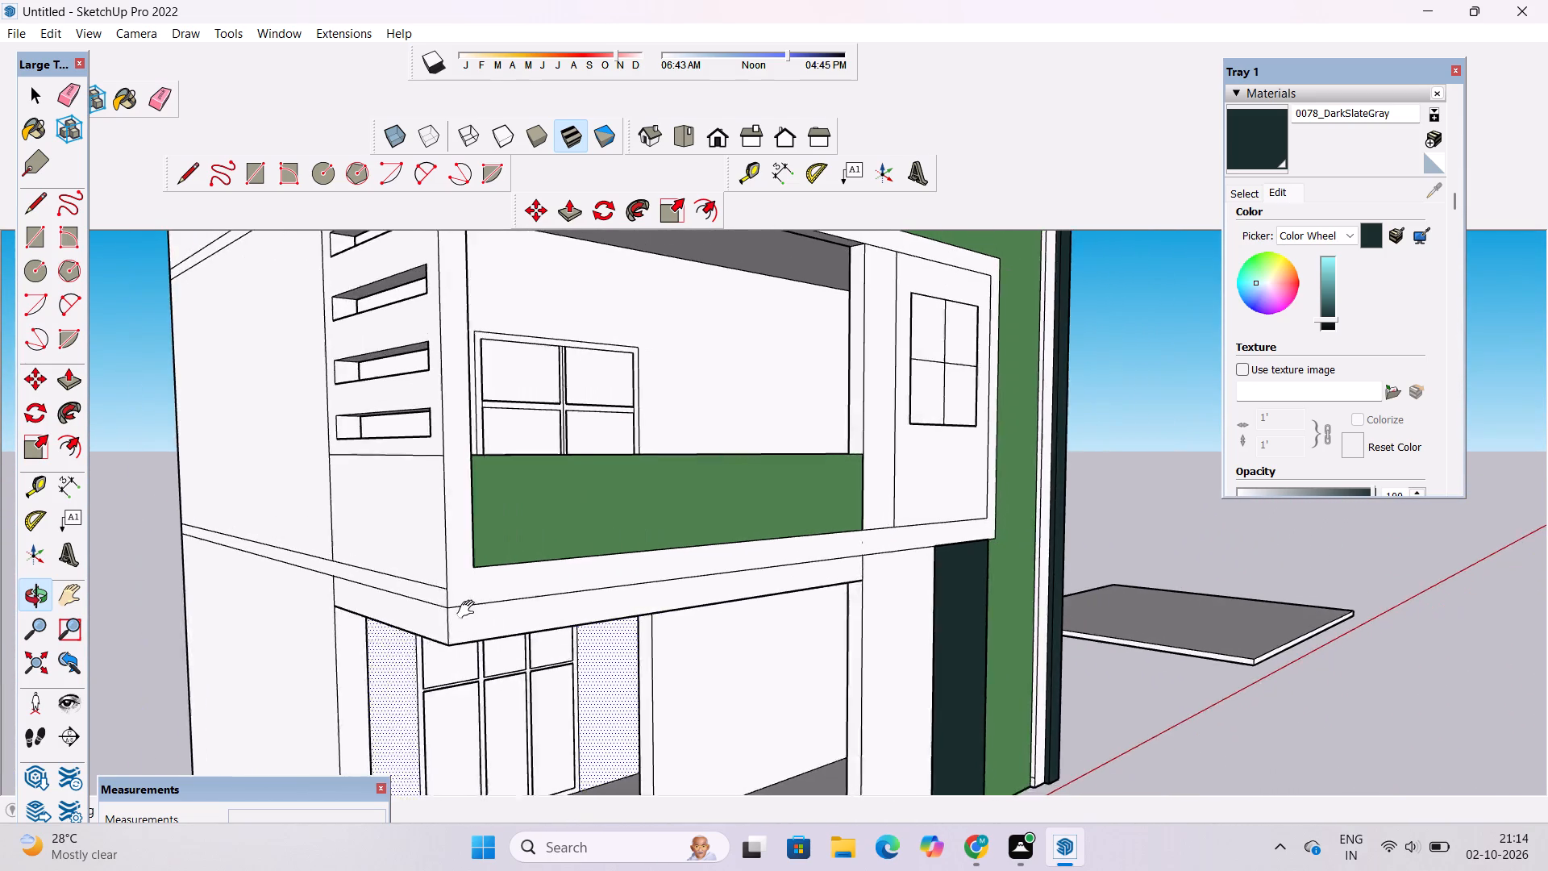
{"action": "left_click_drag", "start_coordinate": [469, 610], "coordinate": [456, 612], "text": "shift"}
{"action": "scroll", "coordinate": [475, 621], "scroll_direction": "up", "scroll_amount": 3}
{"action": "left_click_drag", "start_coordinate": [485, 619], "coordinate": [627, 625], "text": "shift"}
{"action": "left_click_drag", "start_coordinate": [520, 636], "coordinate": [708, 601]}
{"action": "left_click_drag", "start_coordinate": [696, 591], "coordinate": [618, 590]}
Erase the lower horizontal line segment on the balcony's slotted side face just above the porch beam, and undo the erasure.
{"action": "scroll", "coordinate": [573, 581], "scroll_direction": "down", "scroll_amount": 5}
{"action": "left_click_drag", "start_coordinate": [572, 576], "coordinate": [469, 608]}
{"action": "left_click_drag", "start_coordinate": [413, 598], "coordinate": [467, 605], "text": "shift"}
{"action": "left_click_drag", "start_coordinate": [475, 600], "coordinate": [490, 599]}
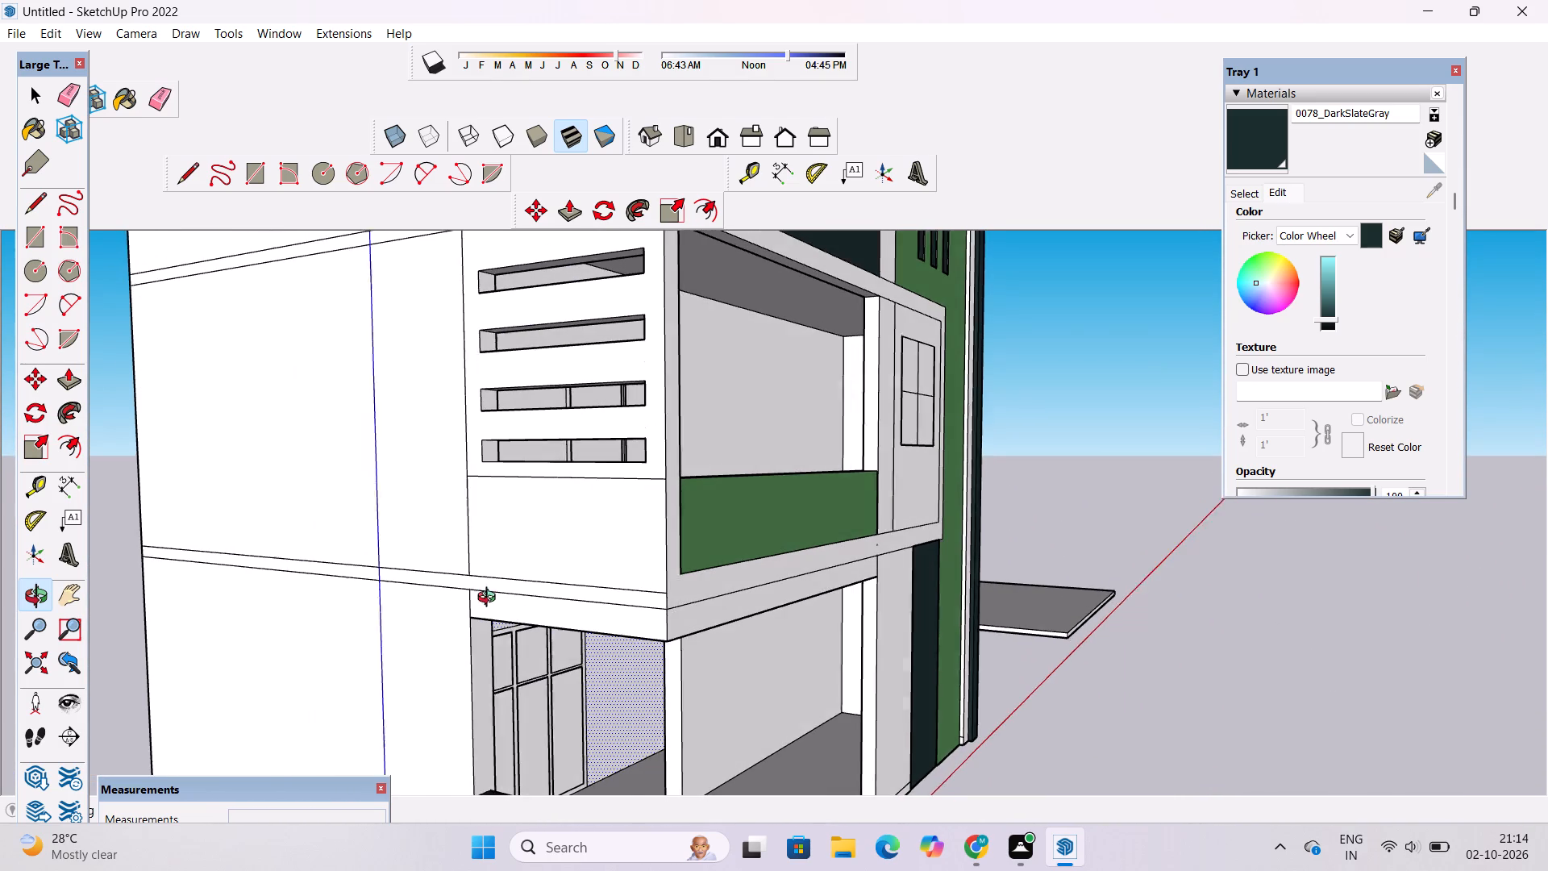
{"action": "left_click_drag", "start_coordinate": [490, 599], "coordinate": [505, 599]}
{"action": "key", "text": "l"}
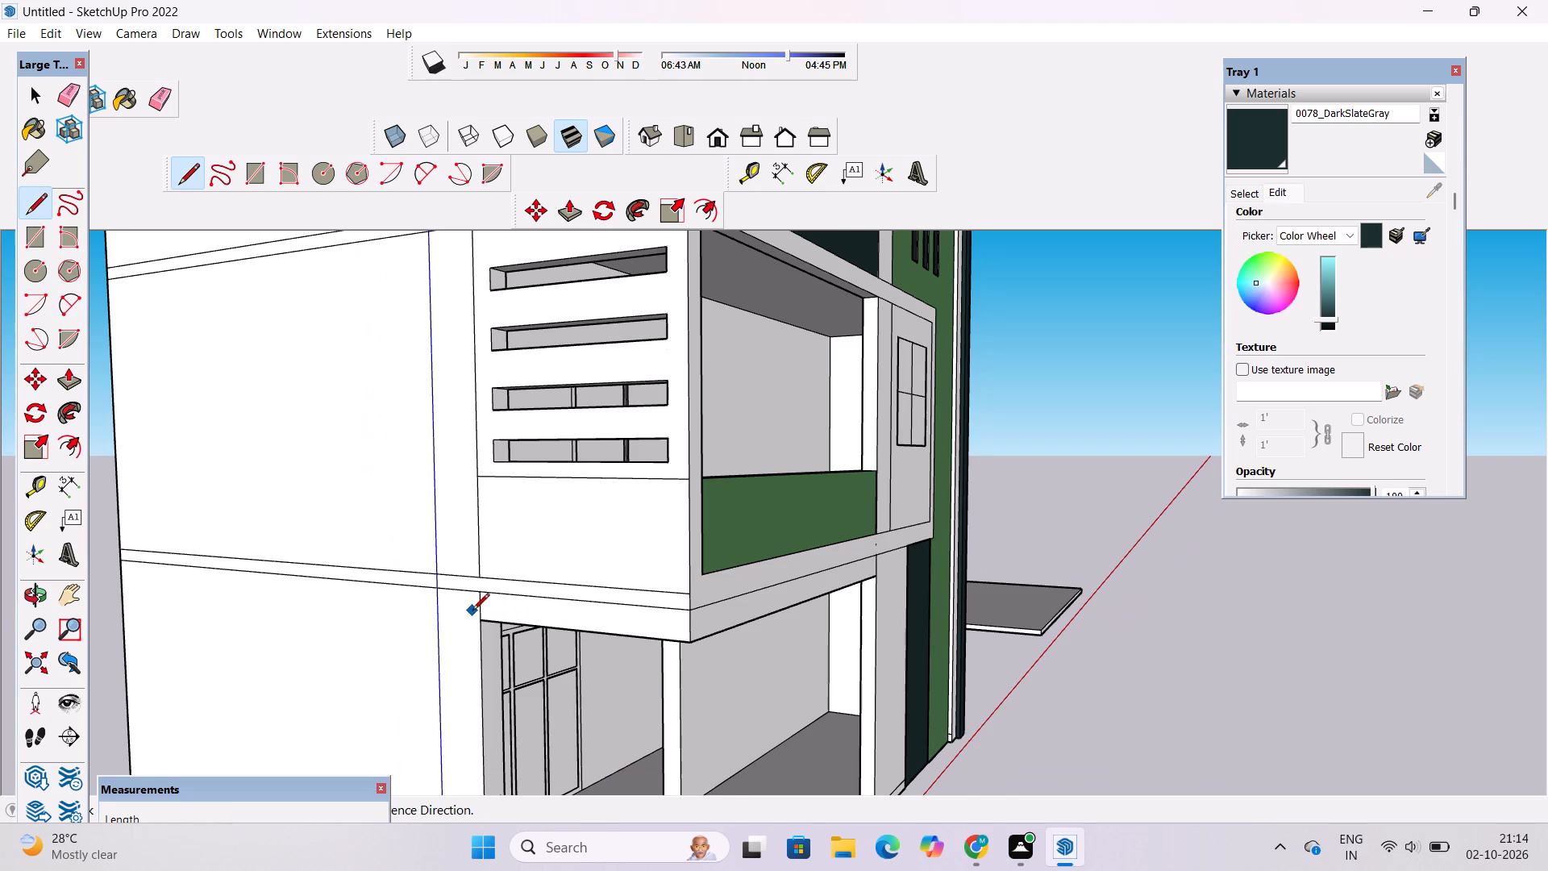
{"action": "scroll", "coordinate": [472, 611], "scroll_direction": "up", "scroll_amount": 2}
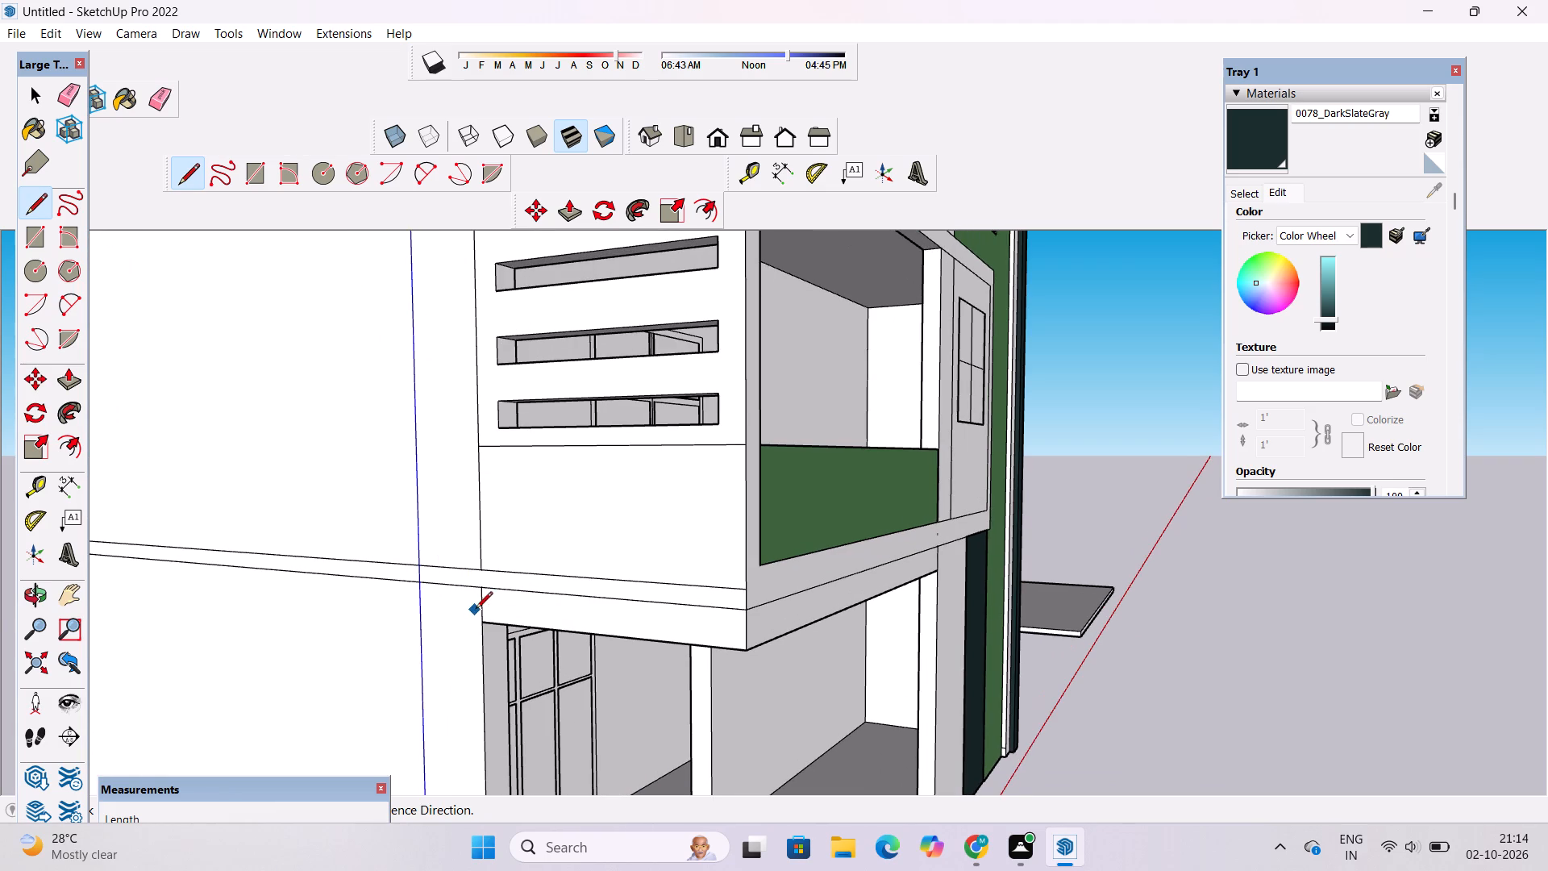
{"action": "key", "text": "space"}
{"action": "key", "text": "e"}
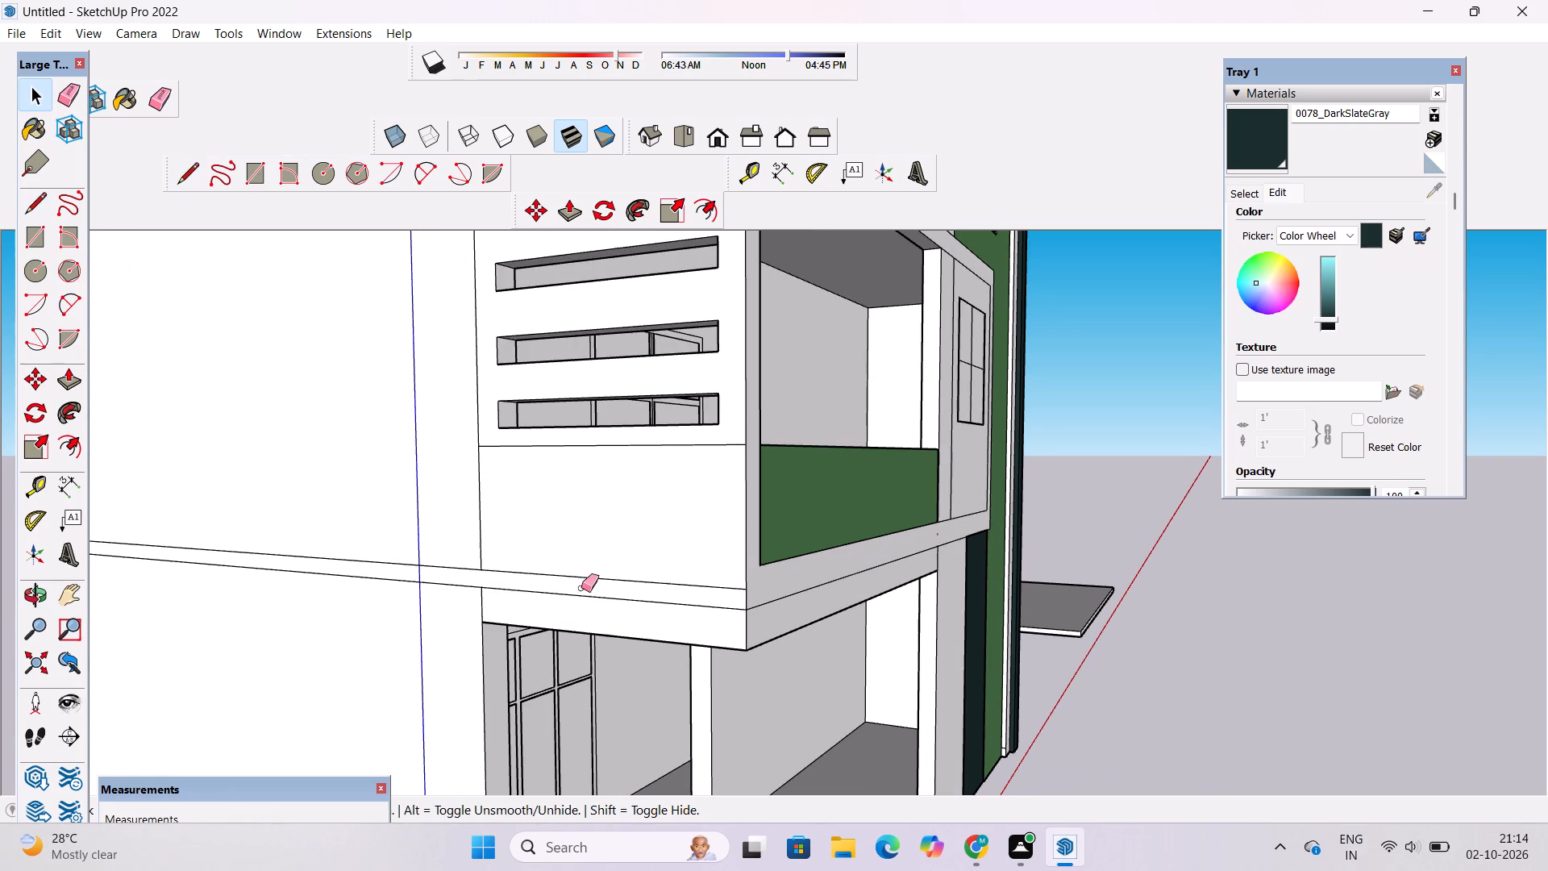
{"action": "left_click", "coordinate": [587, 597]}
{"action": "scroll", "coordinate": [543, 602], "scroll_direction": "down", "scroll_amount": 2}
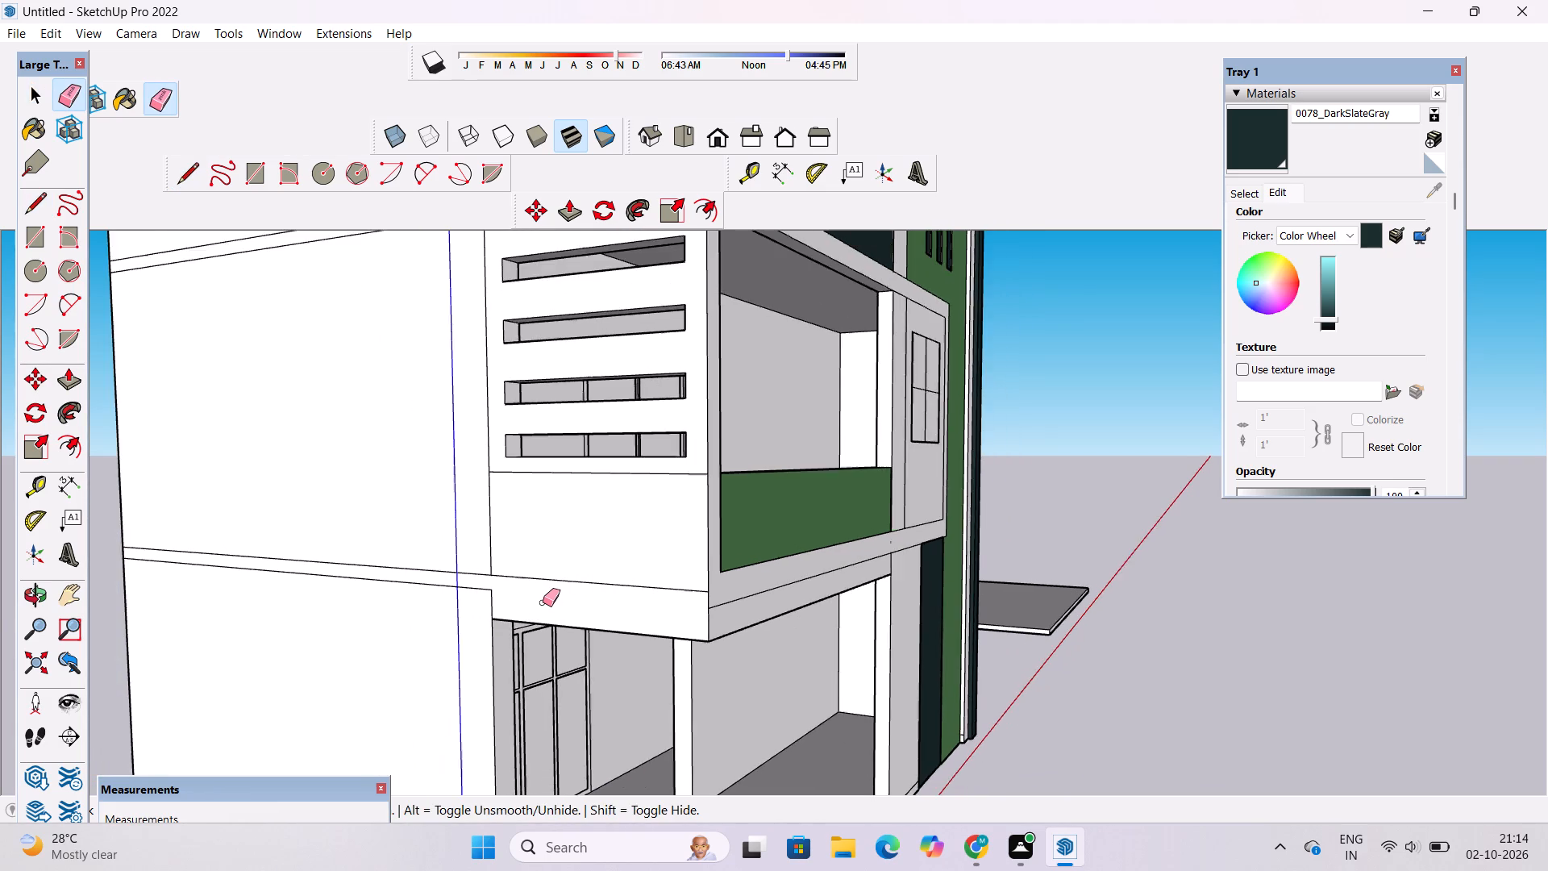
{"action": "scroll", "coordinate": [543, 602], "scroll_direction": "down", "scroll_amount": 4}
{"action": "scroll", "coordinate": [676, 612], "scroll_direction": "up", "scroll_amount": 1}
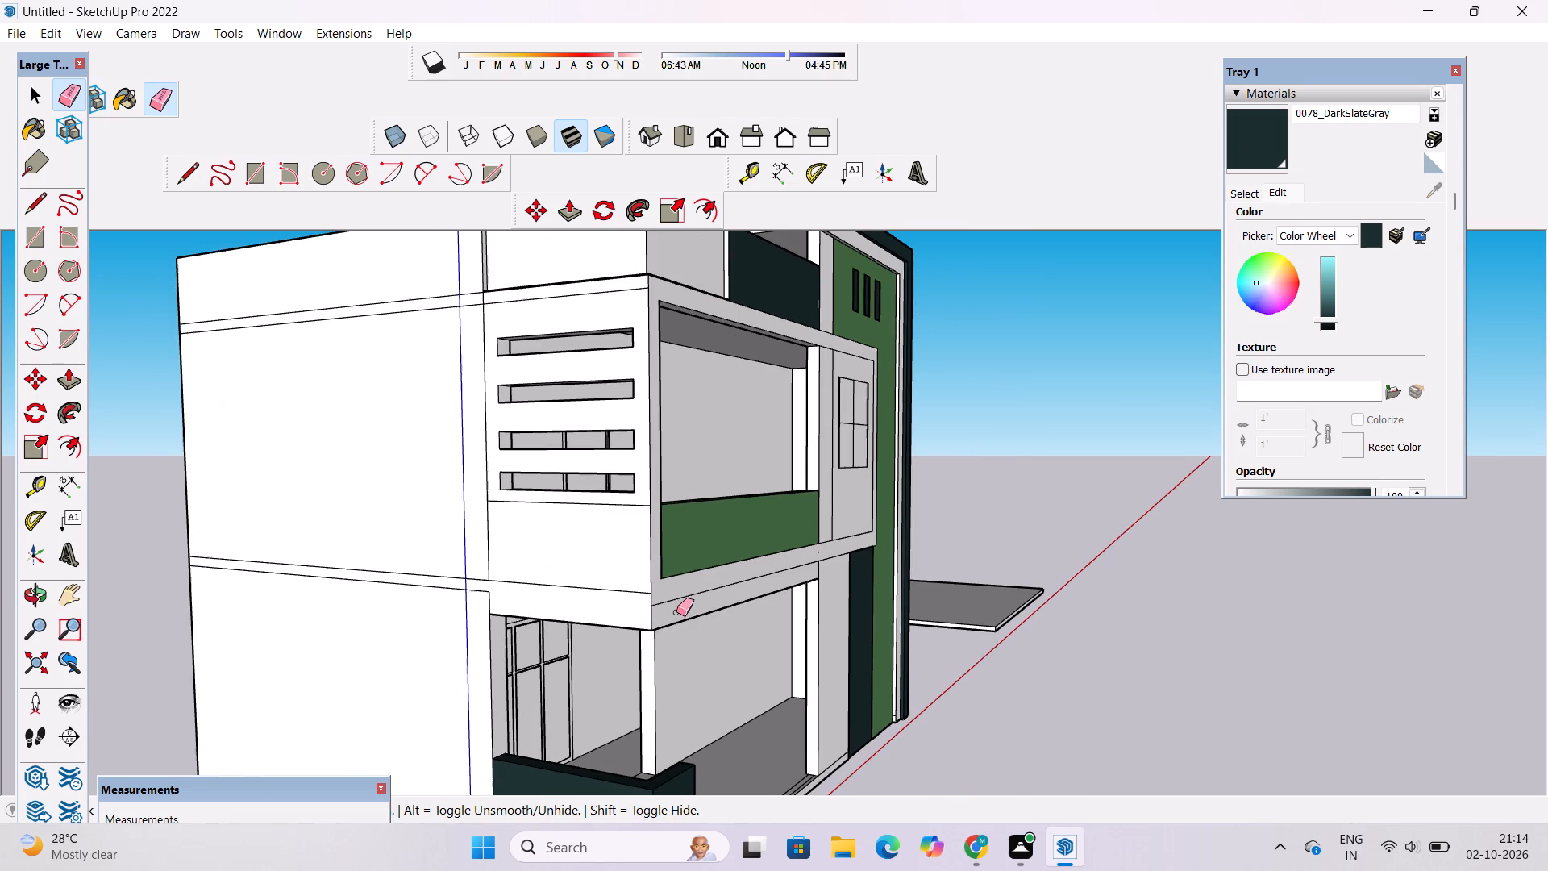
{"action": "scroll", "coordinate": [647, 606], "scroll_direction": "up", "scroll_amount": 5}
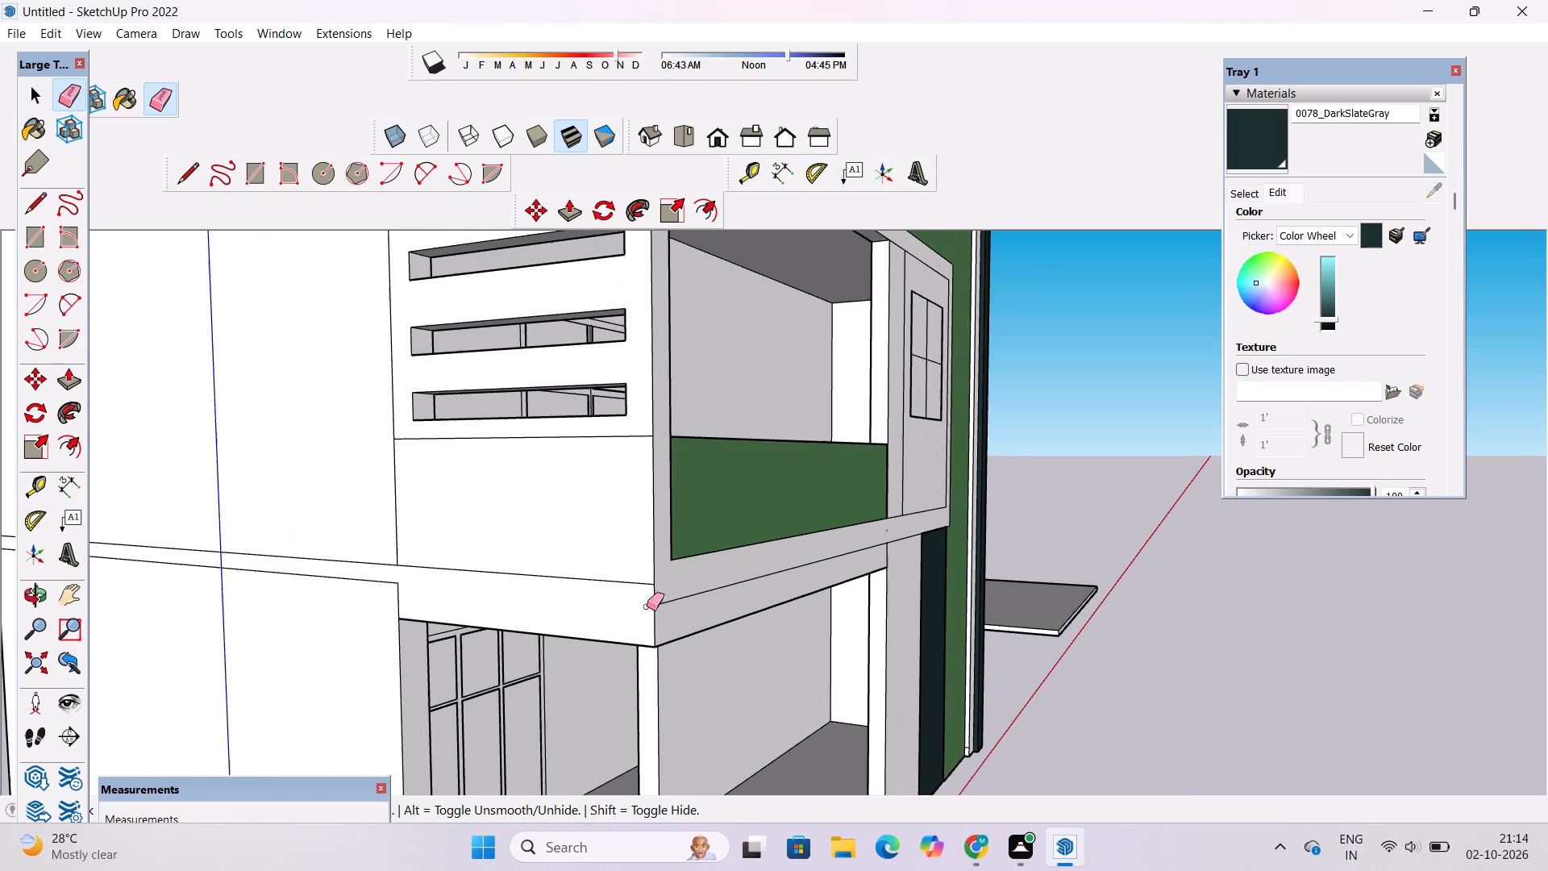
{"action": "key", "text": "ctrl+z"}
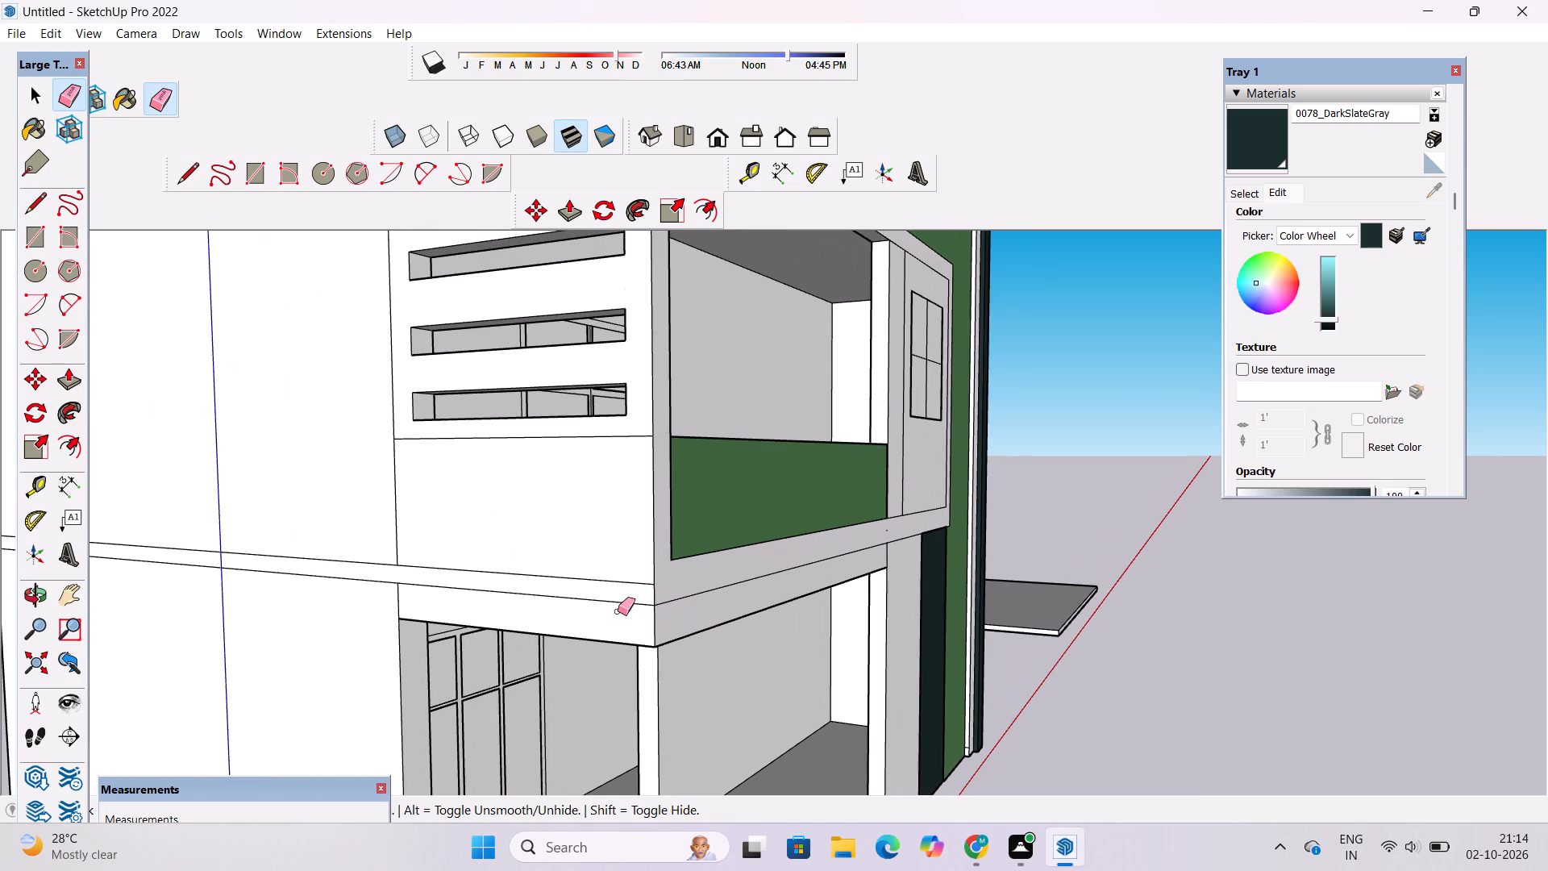
Erase the upper of the two horizontal line segments on the slotted side face below the balcony slots.
{"action": "scroll", "coordinate": [618, 611], "scroll_direction": "down", "scroll_amount": 5}
{"action": "left_click_drag", "start_coordinate": [598, 584], "coordinate": [598, 594]}
{"action": "scroll", "coordinate": [599, 587], "scroll_direction": "down", "scroll_amount": 3}
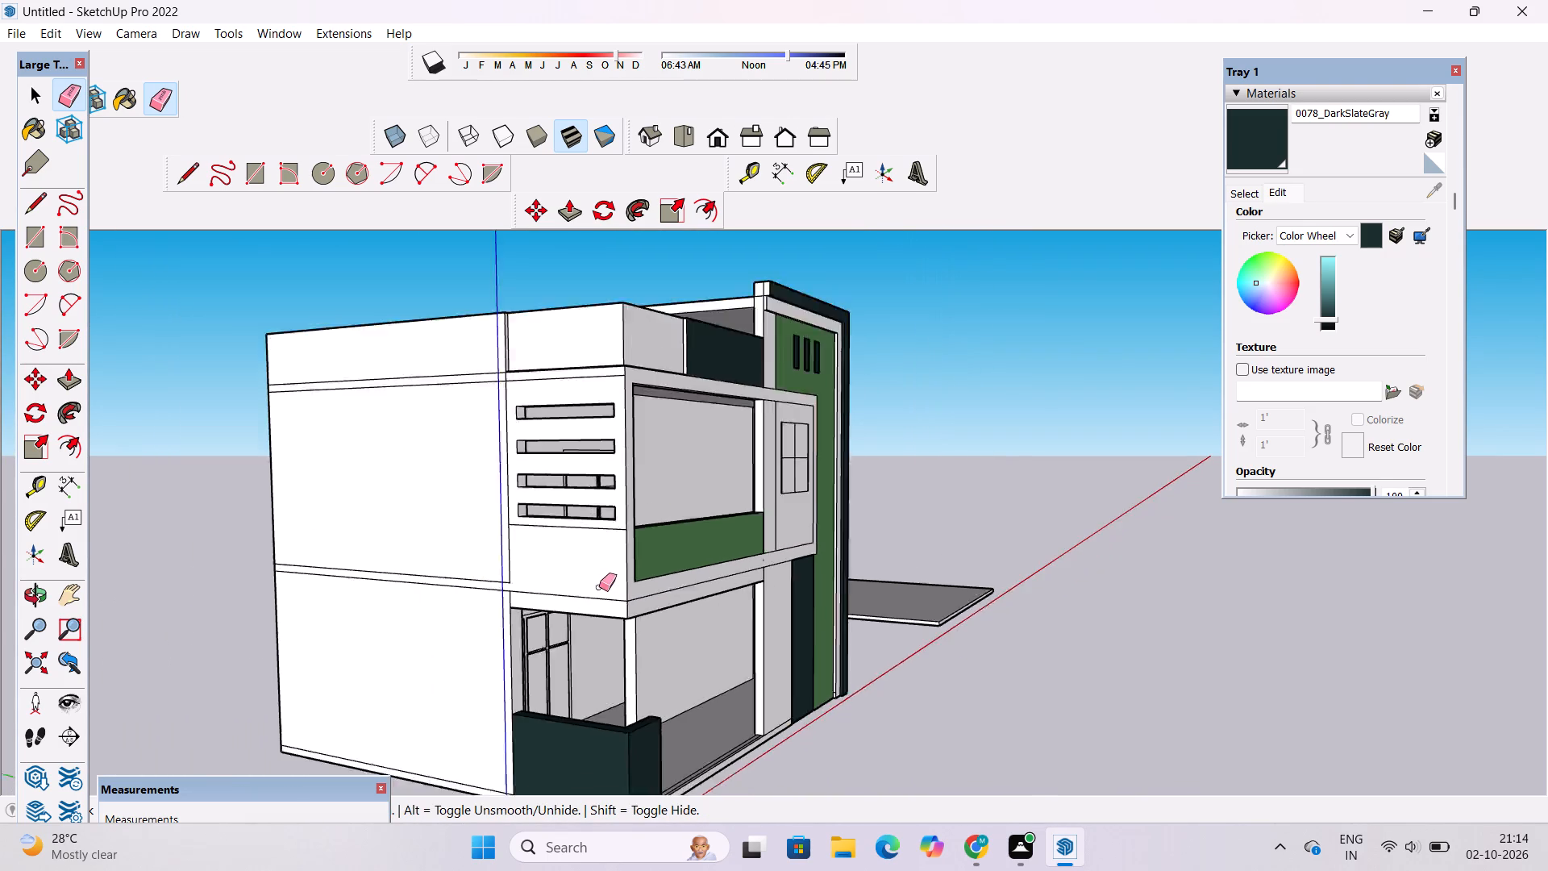
Draw a 1' vertical line closing the gap in the seam between the long side wall and the slotted balcony face.
{"action": "scroll", "coordinate": [599, 587], "scroll_direction": "down", "scroll_amount": 3}
{"action": "scroll", "coordinate": [516, 585], "scroll_direction": "up", "scroll_amount": 13}
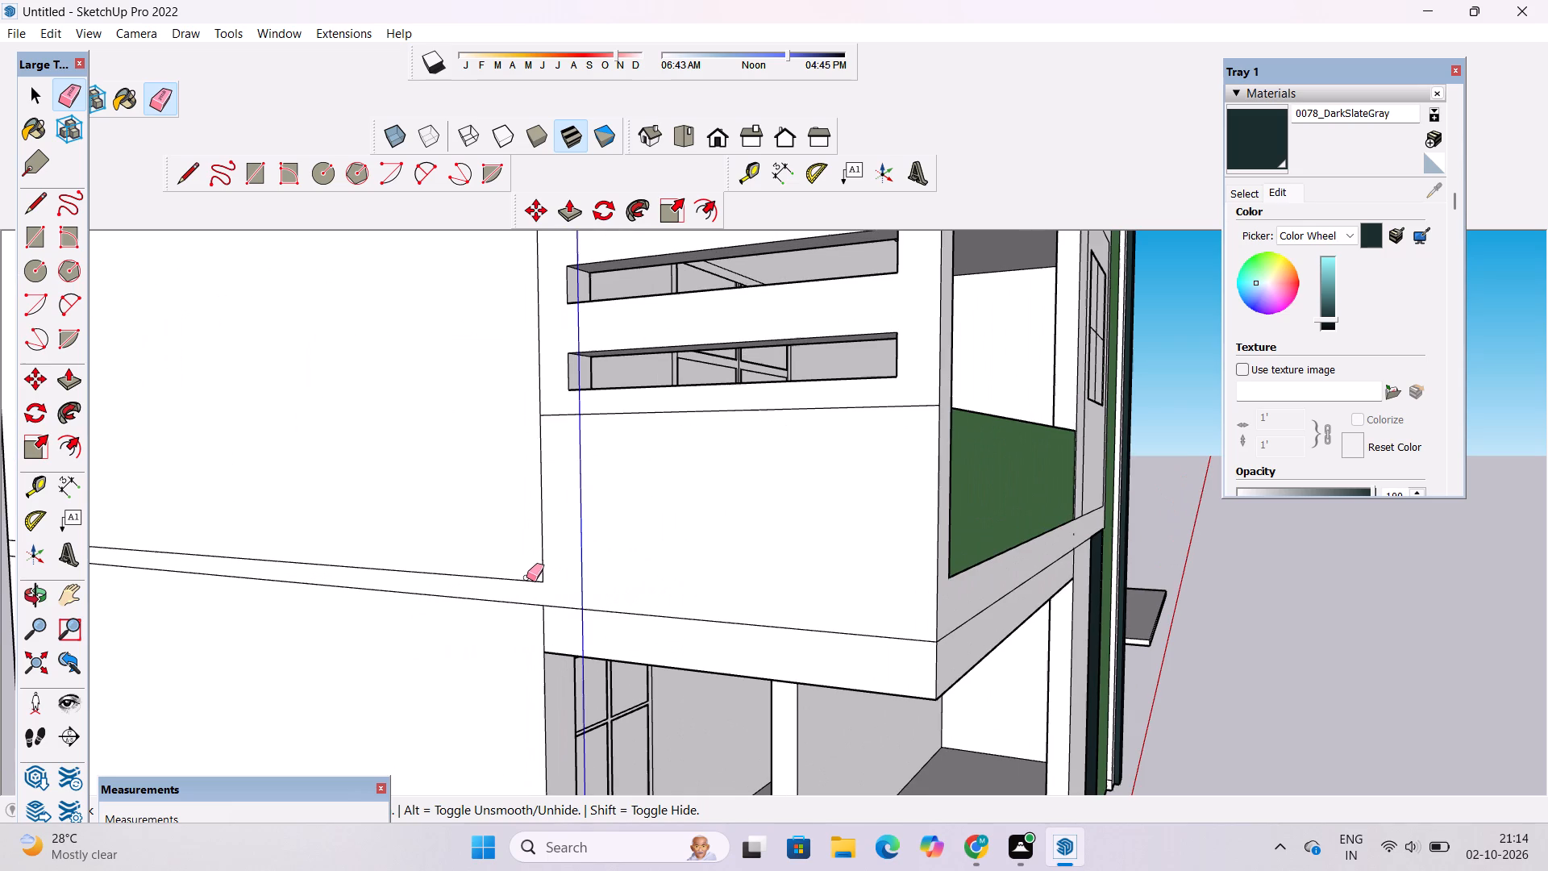
{"action": "key", "text": "l"}
{"action": "left_click", "coordinate": [543, 581]}
{"action": "left_click", "coordinate": [543, 603]}
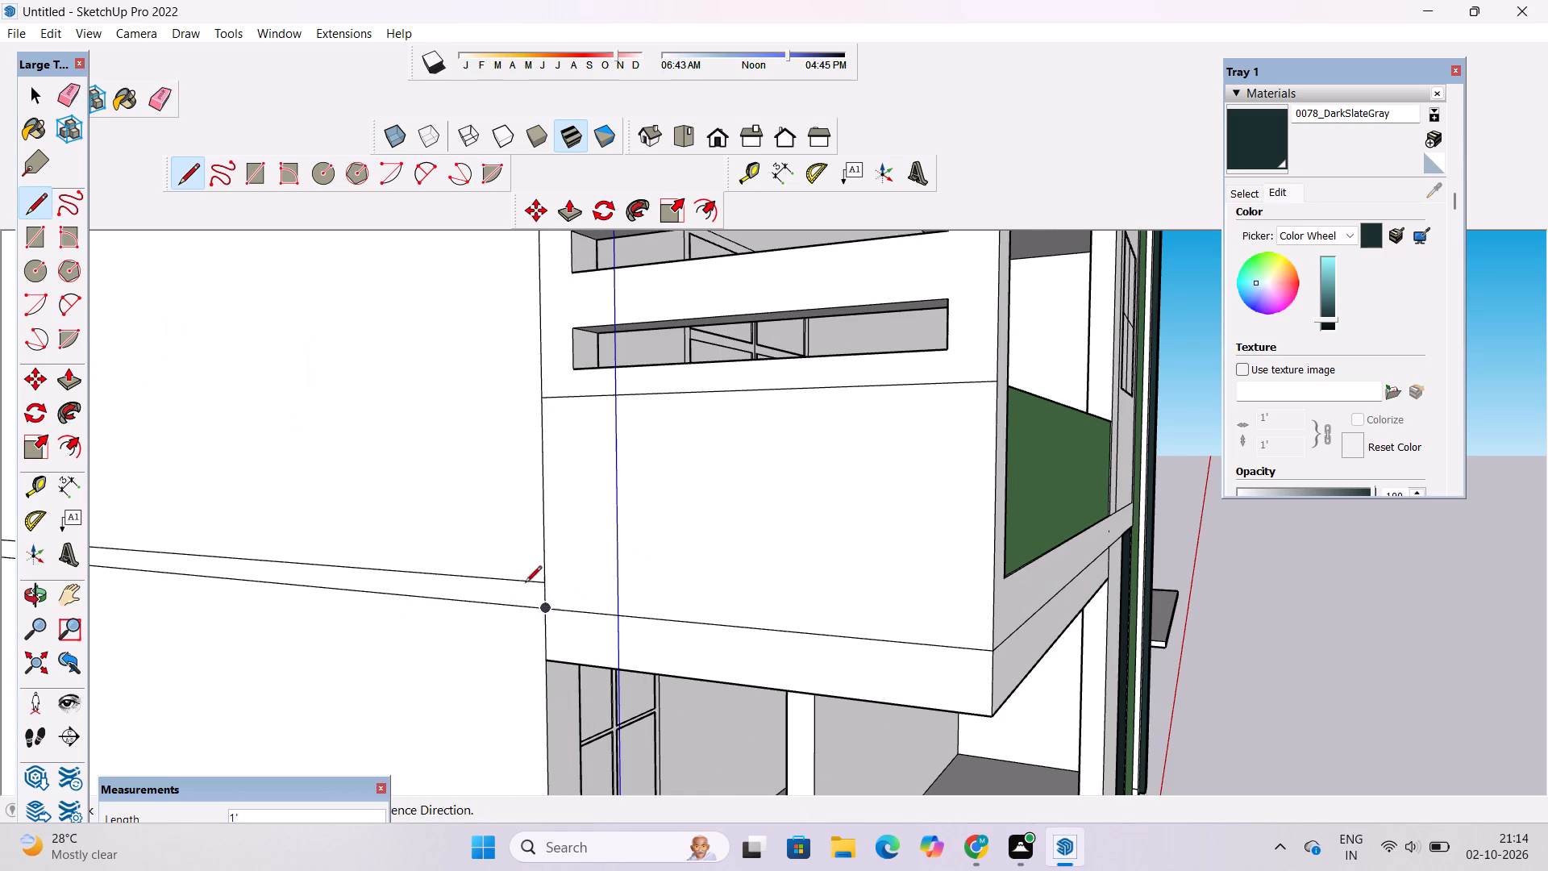
Erase the upper of the two floor-level horizontal lines on the long side wall.
{"action": "scroll", "coordinate": [517, 579], "scroll_direction": "down", "scroll_amount": 4}
{"action": "key", "text": "e"}
{"action": "left_click", "coordinate": [516, 579]}
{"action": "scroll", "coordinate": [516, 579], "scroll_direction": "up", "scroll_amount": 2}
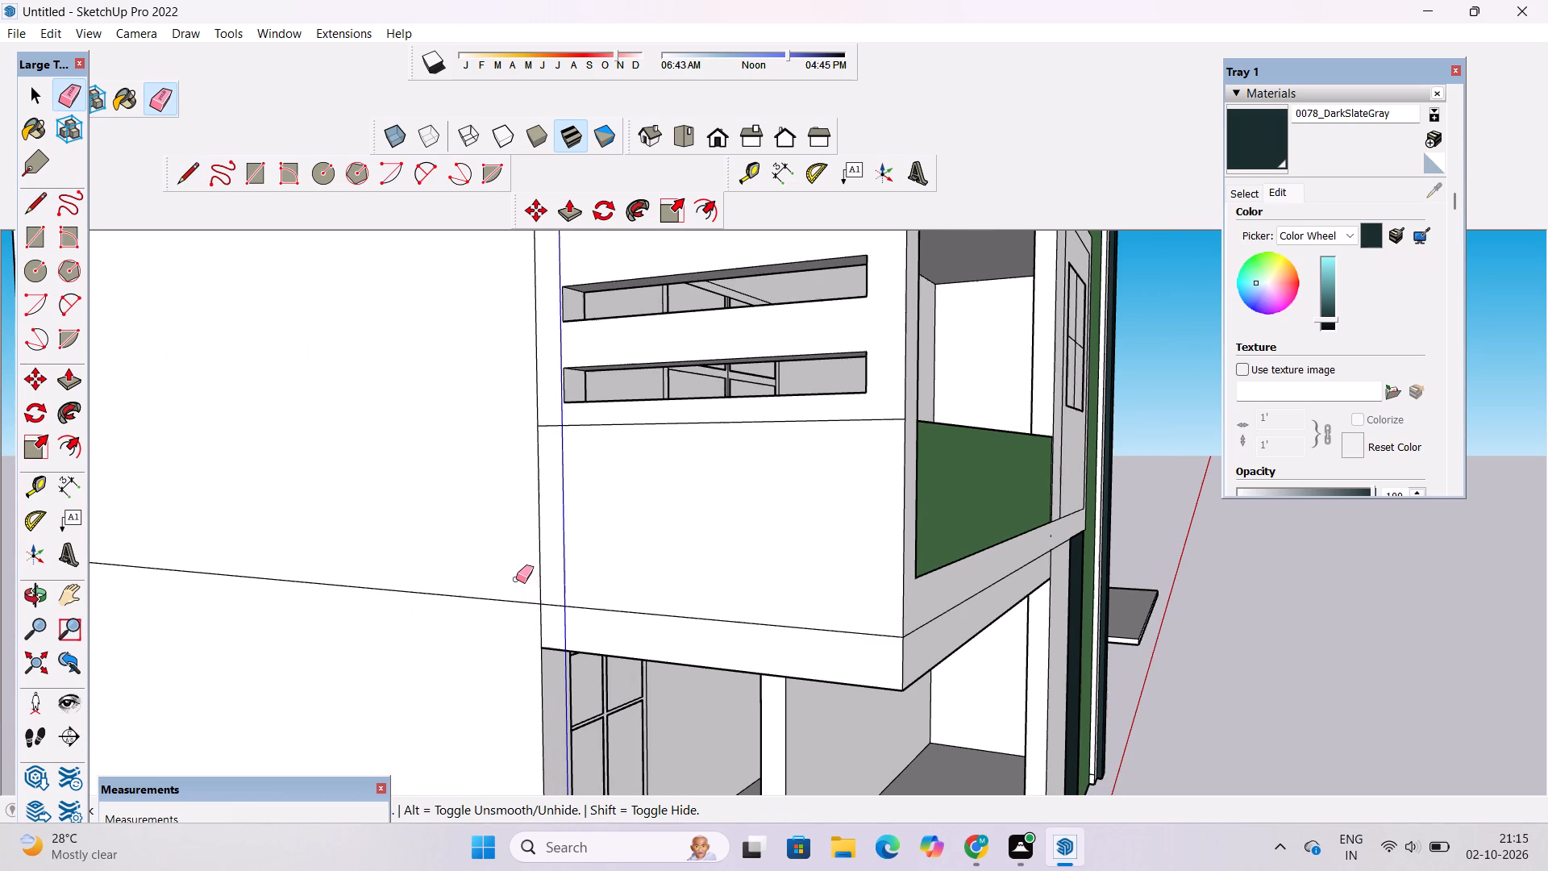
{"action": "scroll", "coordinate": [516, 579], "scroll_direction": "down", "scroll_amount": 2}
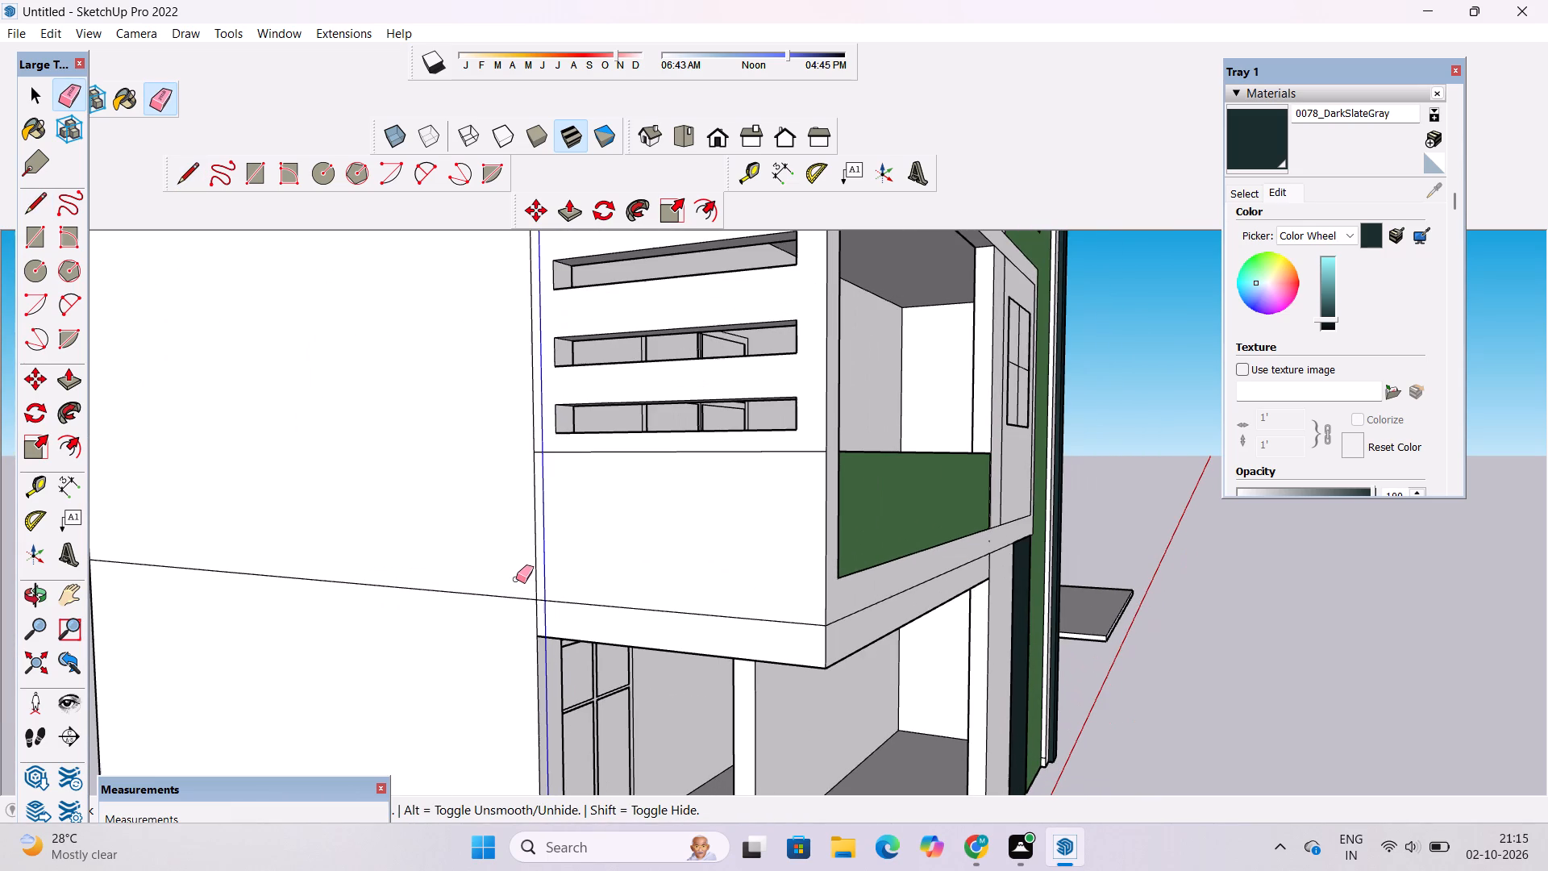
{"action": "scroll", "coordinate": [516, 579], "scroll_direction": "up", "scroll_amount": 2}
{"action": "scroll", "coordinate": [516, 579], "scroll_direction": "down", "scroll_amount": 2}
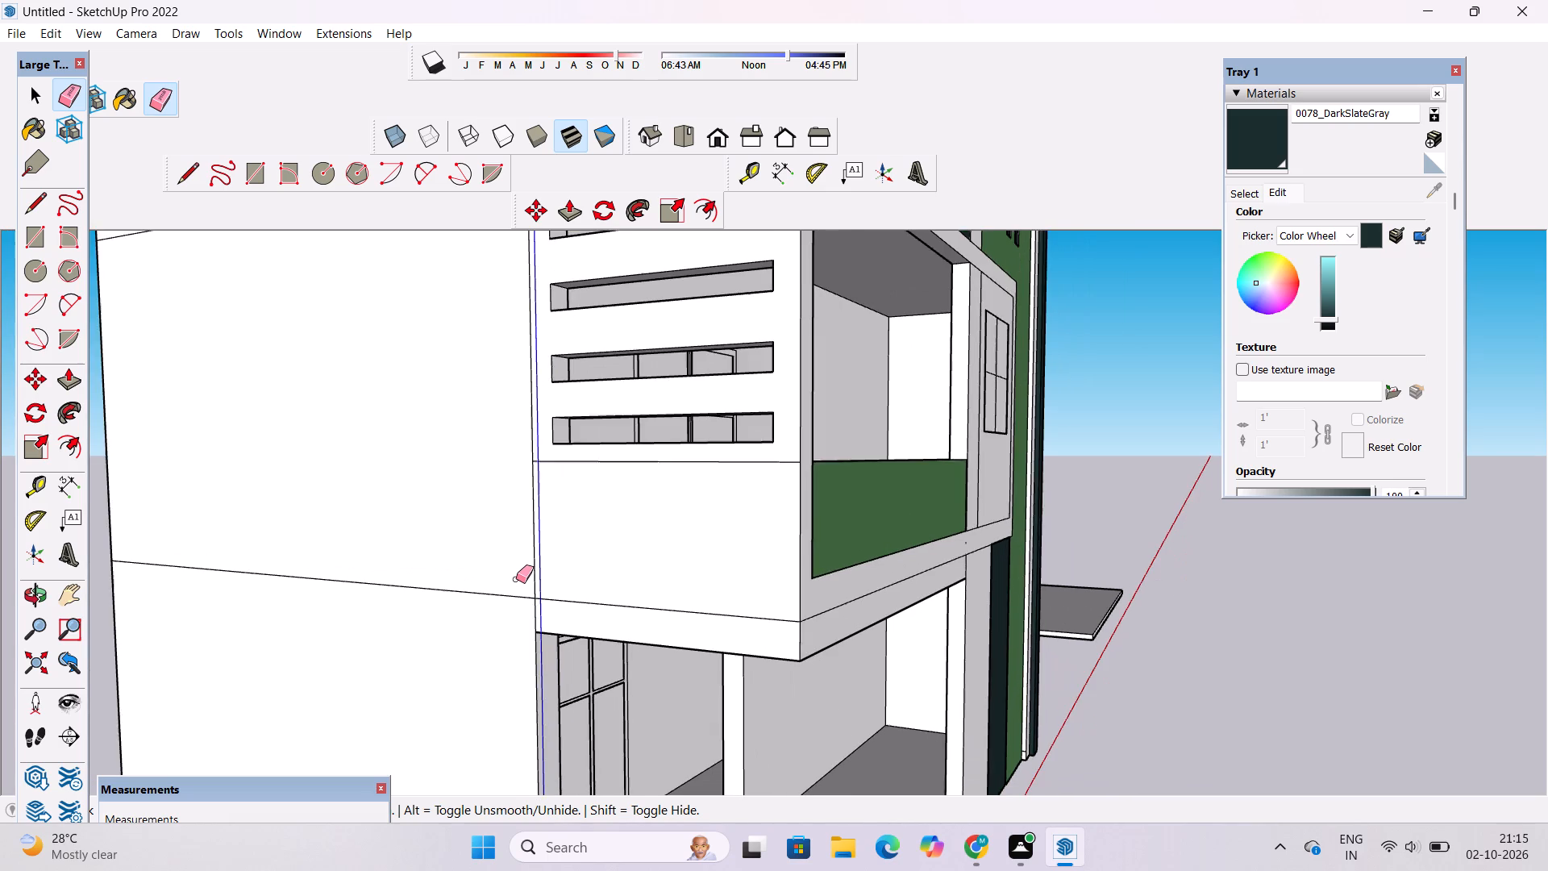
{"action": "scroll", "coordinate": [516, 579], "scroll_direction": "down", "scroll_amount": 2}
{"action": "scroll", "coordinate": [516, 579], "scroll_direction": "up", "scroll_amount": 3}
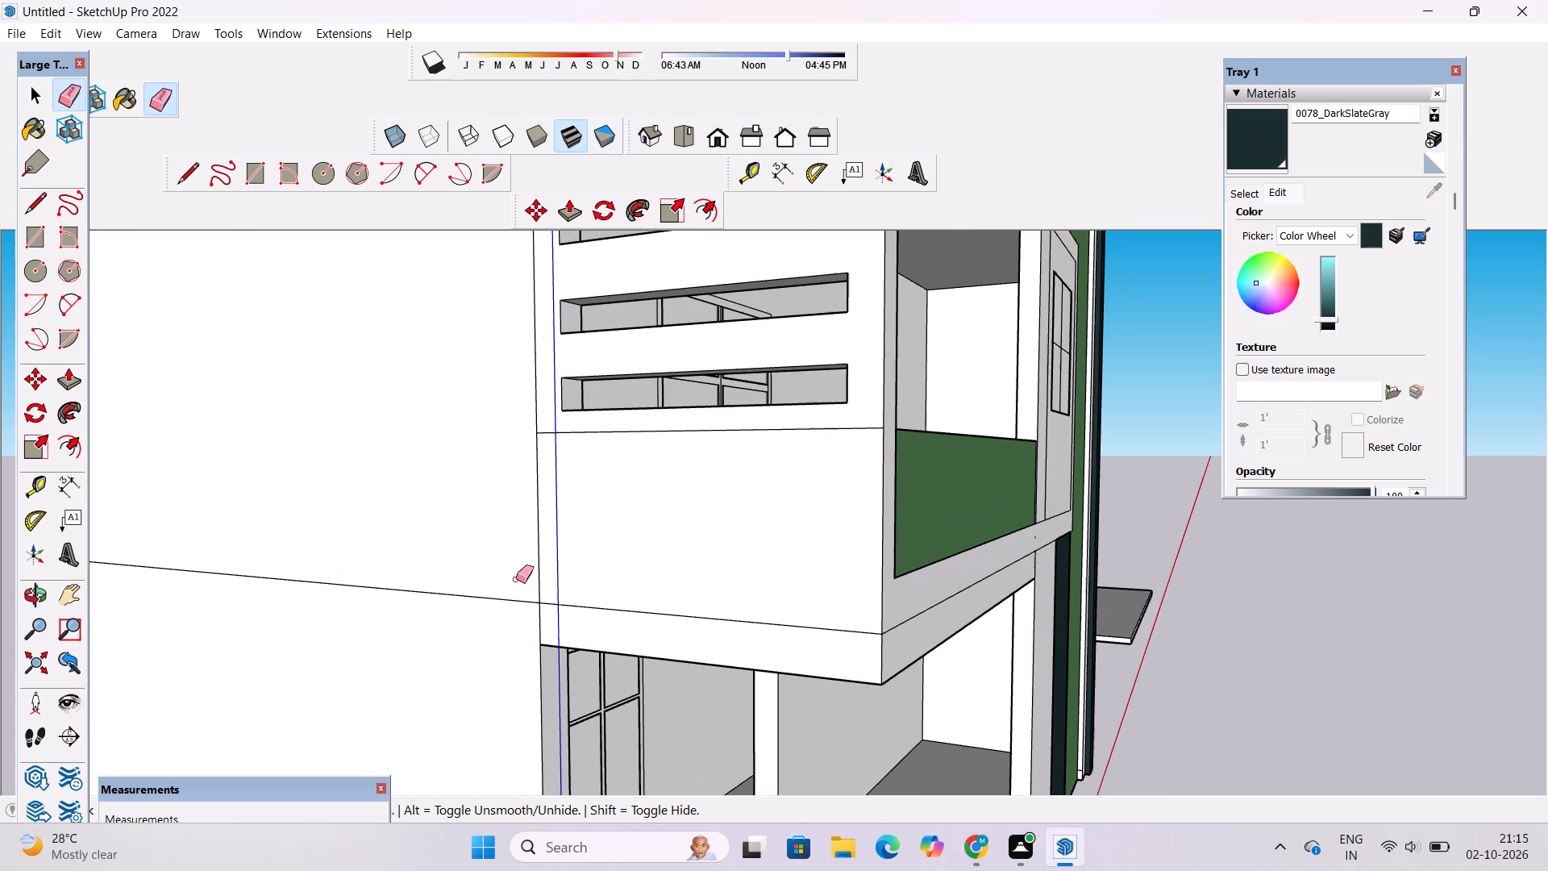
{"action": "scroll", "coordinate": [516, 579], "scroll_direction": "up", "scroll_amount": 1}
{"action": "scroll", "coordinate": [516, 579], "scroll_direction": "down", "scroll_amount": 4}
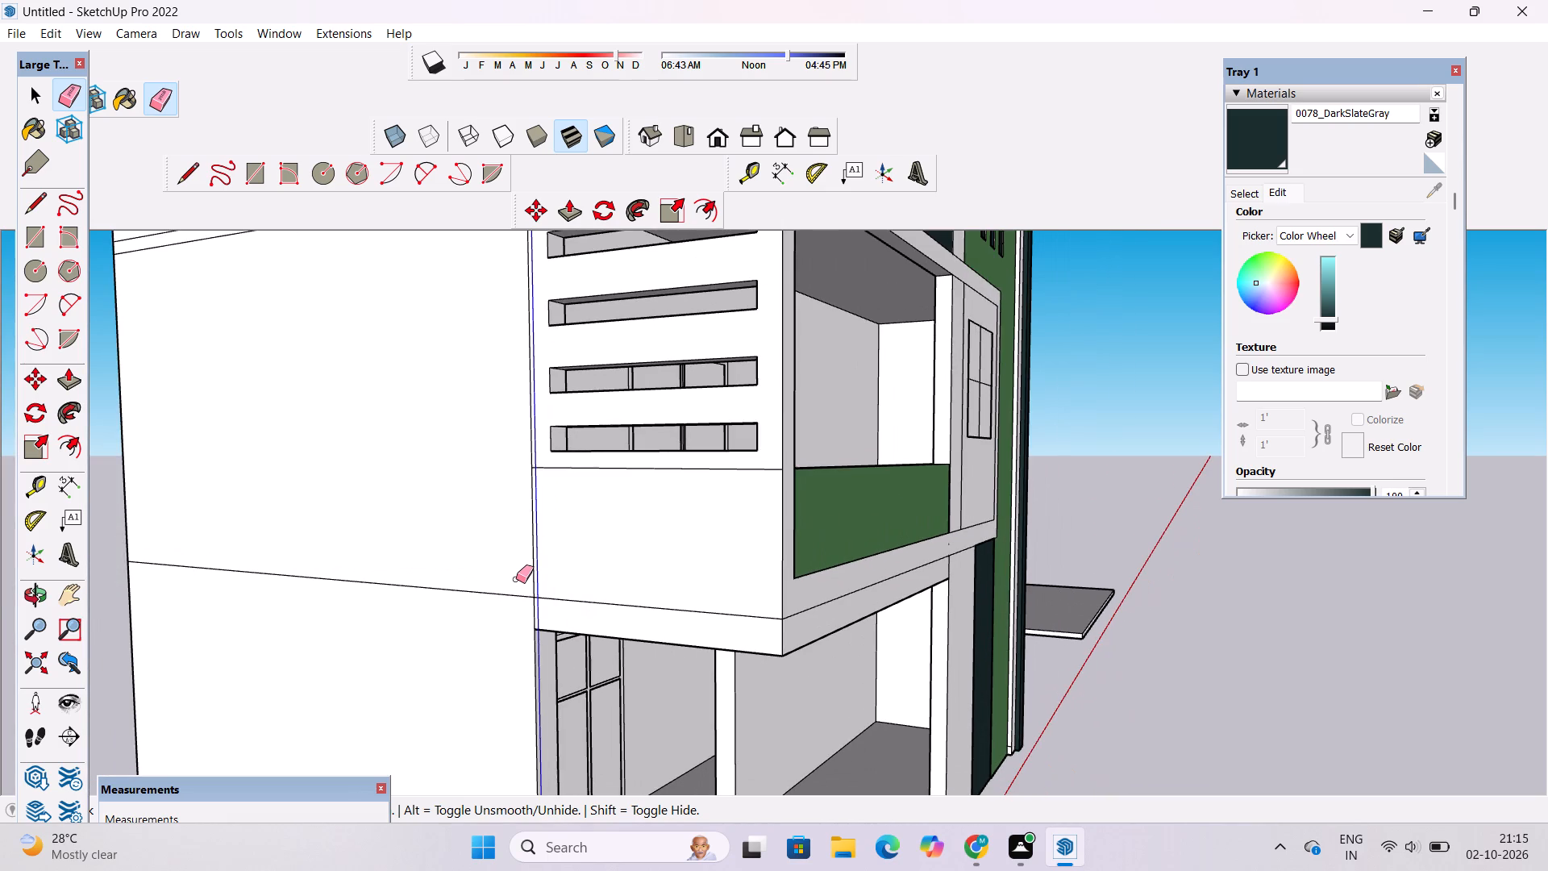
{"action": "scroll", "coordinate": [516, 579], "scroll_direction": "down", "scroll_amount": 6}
Examine the whole house from the side, front and above, including the balcony opening and its window.
{"action": "key", "text": "space"}
{"action": "type", "text": "o"}
{"action": "scroll", "coordinate": [516, 579], "scroll_direction": "down", "scroll_amount": 4}
{"action": "left_click_drag", "start_coordinate": [610, 594], "coordinate": [558, 594], "text": "shift"}
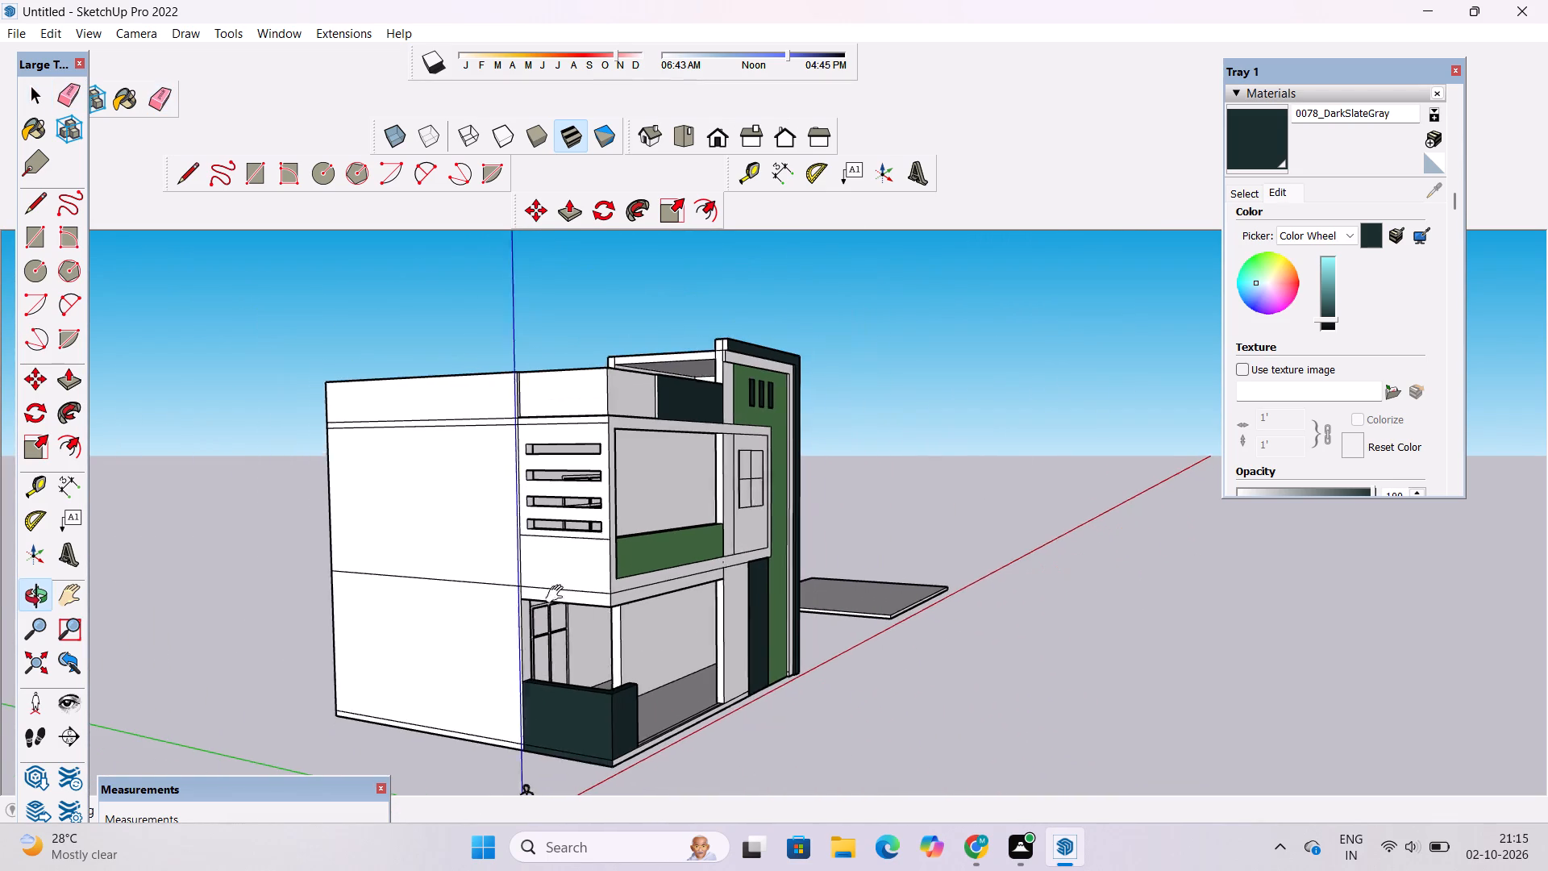
{"action": "left_click_drag", "start_coordinate": [558, 594], "coordinate": [507, 594], "text": "shift"}
{"action": "left_click_drag", "start_coordinate": [513, 607], "coordinate": [309, 628]}
{"action": "scroll", "coordinate": [368, 591], "scroll_direction": "up", "scroll_amount": 3}
{"action": "left_click_drag", "start_coordinate": [457, 590], "coordinate": [422, 538]}
{"action": "left_click_drag", "start_coordinate": [427, 519], "coordinate": [341, 644], "text": "shift"}
{"action": "scroll", "coordinate": [414, 498], "scroll_direction": "up", "scroll_amount": 6}
{"action": "left_click_drag", "start_coordinate": [518, 607], "coordinate": [394, 563]}
{"action": "scroll", "coordinate": [392, 559], "scroll_direction": "down", "scroll_amount": 3}
{"action": "left_click_drag", "start_coordinate": [392, 559], "coordinate": [392, 592]}
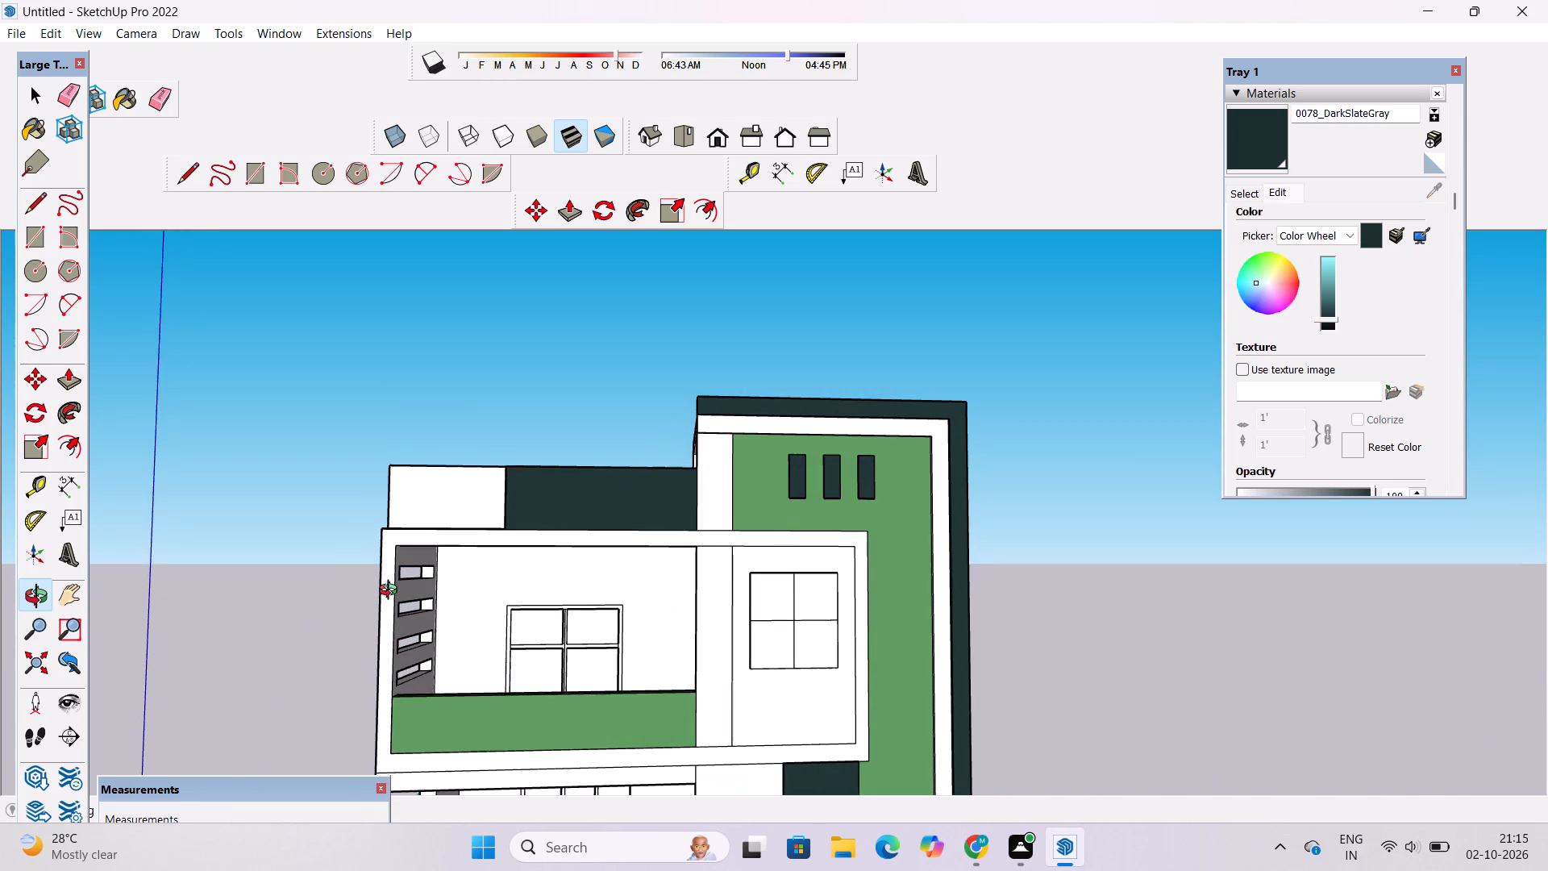
{"action": "left_click_drag", "start_coordinate": [392, 592], "coordinate": [443, 652]}
{"action": "left_click_drag", "start_coordinate": [443, 652], "coordinate": [435, 631]}
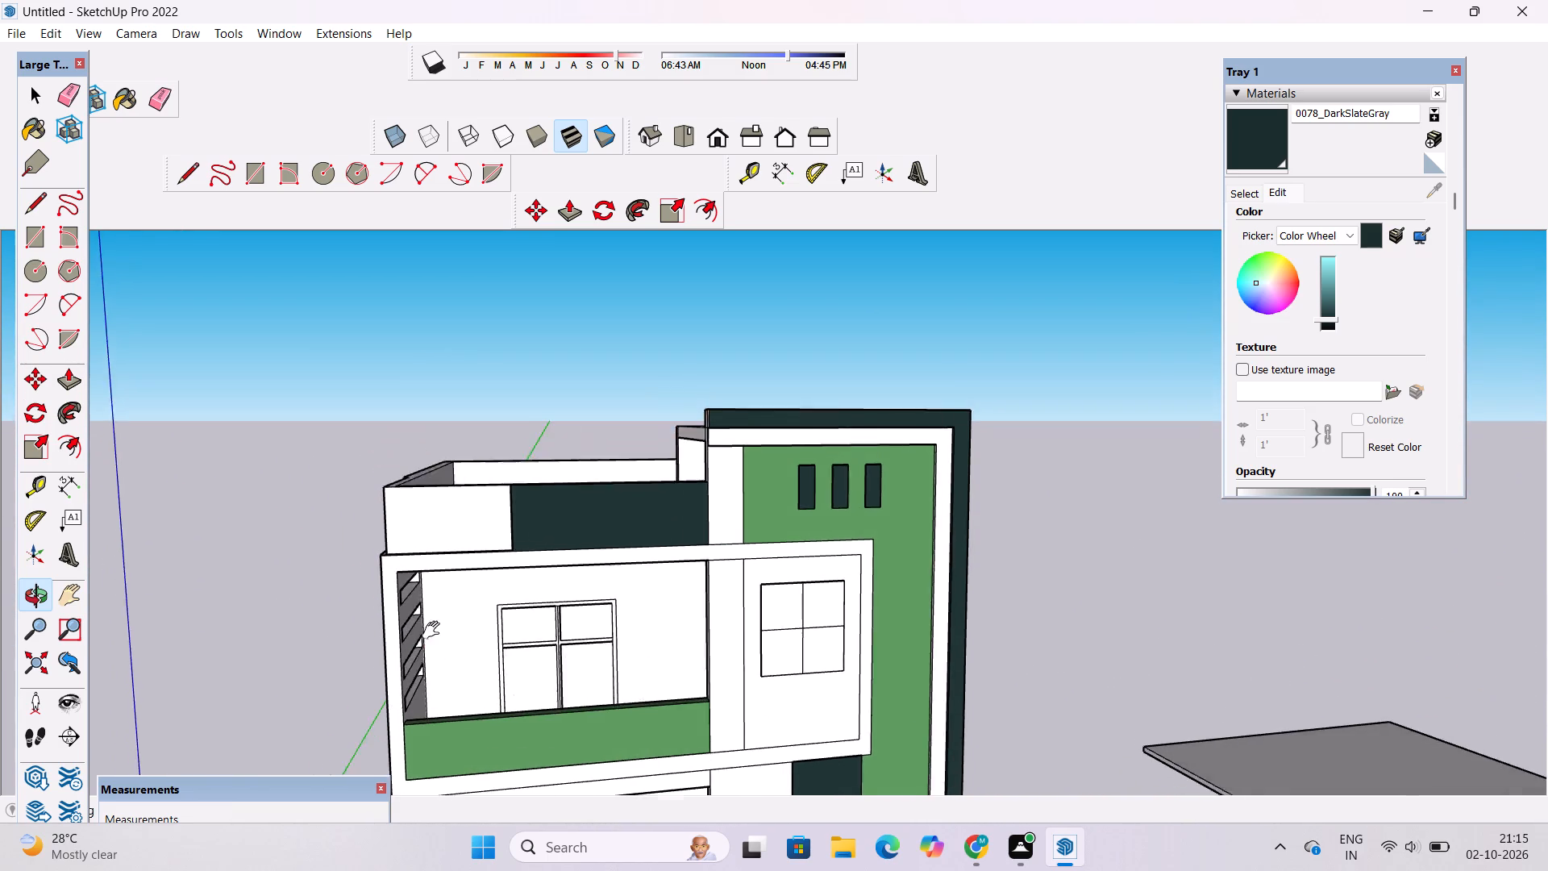
{"action": "left_click_drag", "start_coordinate": [435, 631], "coordinate": [412, 579]}
{"action": "left_click_drag", "start_coordinate": [412, 579], "coordinate": [454, 604]}
{"action": "scroll", "coordinate": [454, 604], "scroll_direction": "up", "scroll_amount": 8}
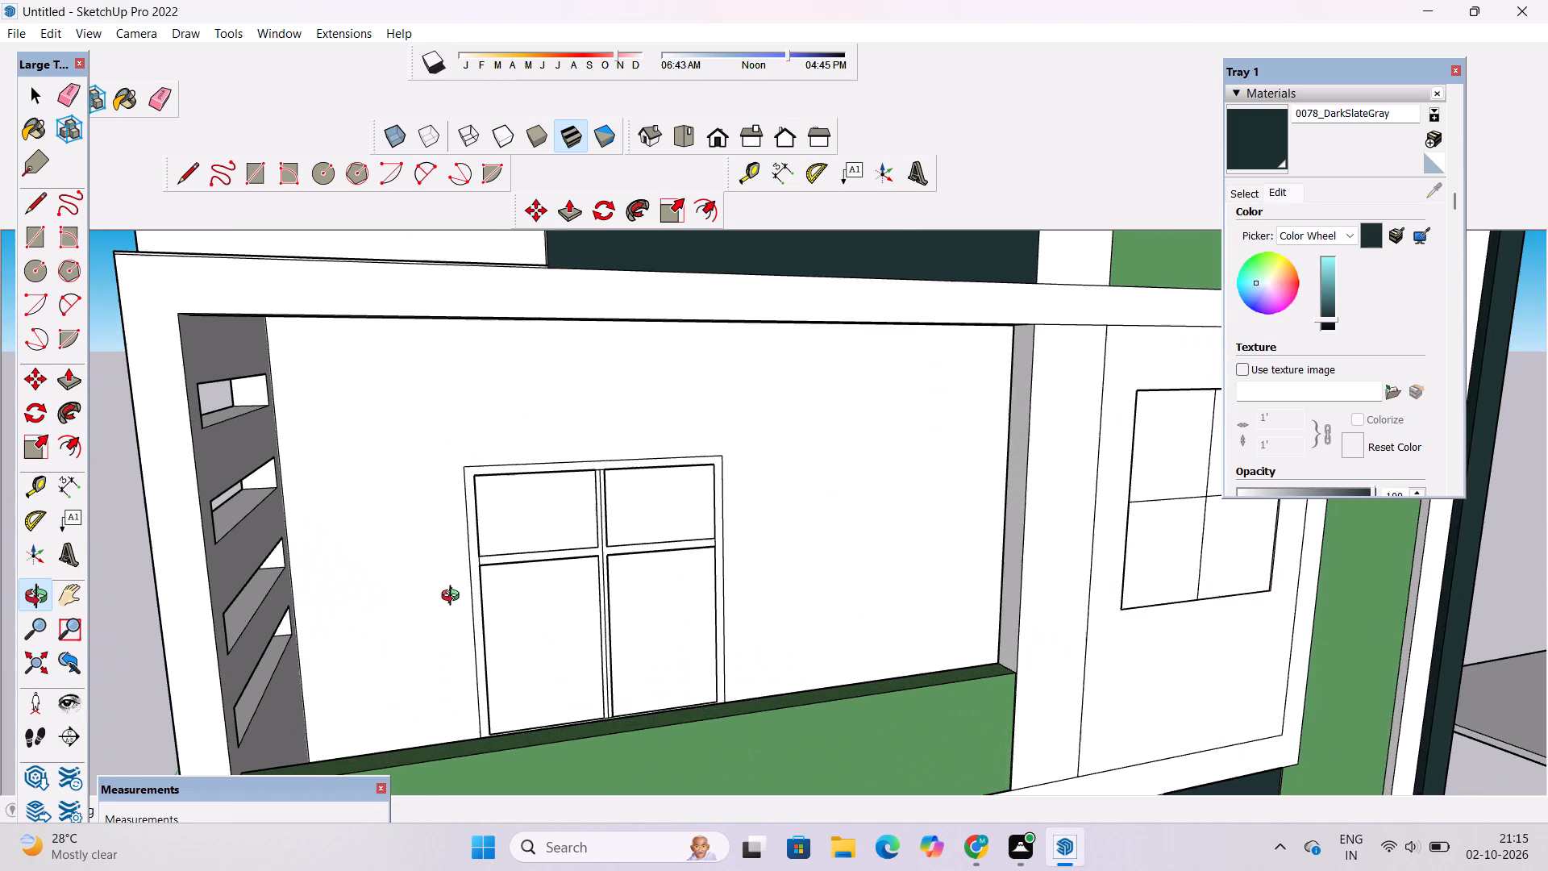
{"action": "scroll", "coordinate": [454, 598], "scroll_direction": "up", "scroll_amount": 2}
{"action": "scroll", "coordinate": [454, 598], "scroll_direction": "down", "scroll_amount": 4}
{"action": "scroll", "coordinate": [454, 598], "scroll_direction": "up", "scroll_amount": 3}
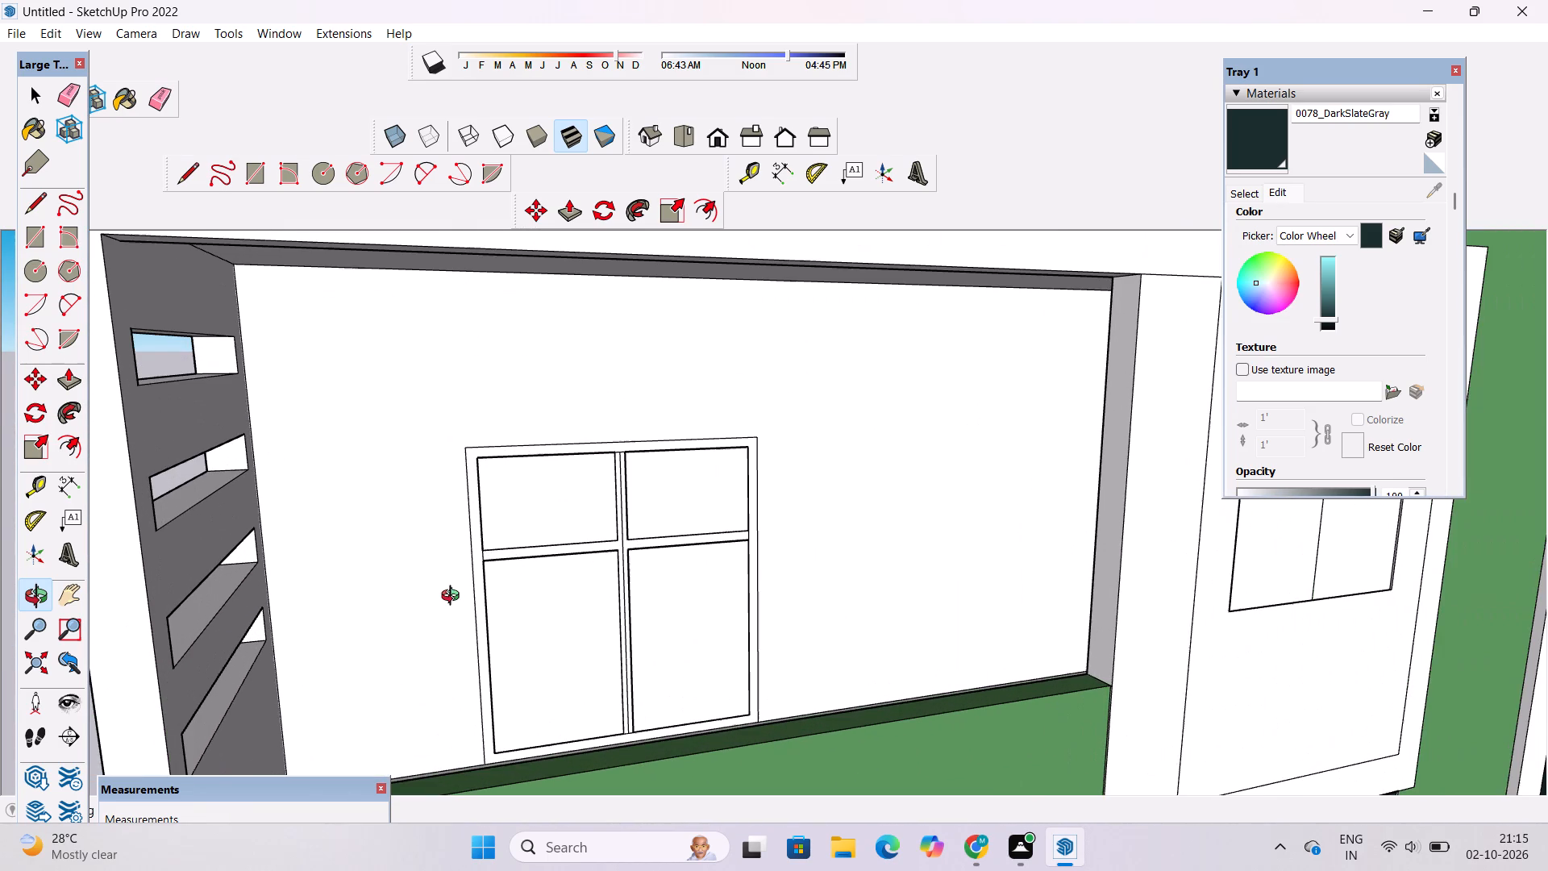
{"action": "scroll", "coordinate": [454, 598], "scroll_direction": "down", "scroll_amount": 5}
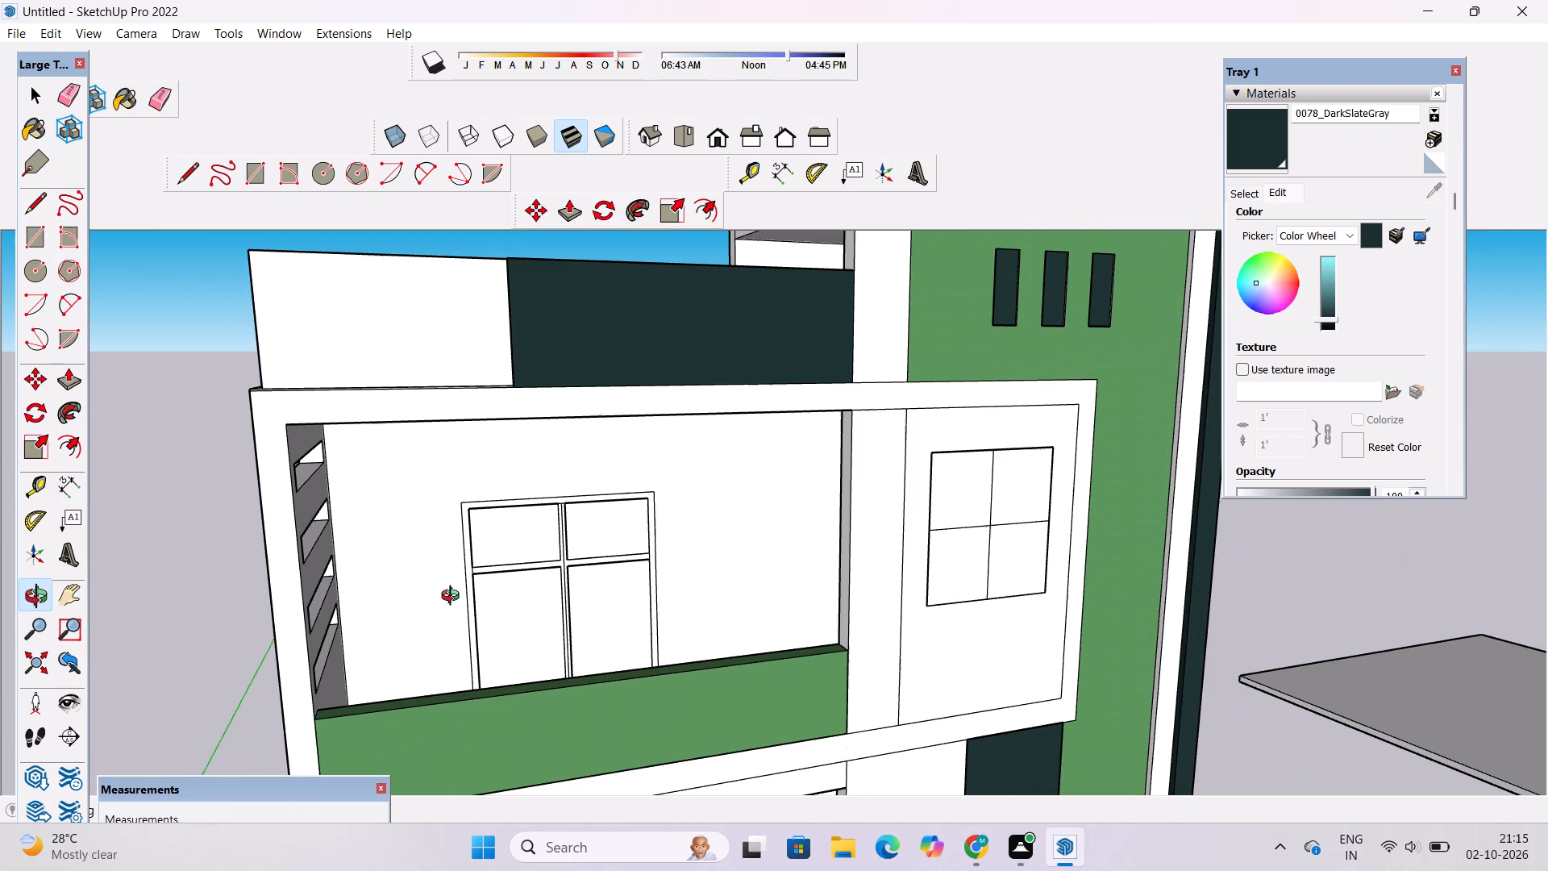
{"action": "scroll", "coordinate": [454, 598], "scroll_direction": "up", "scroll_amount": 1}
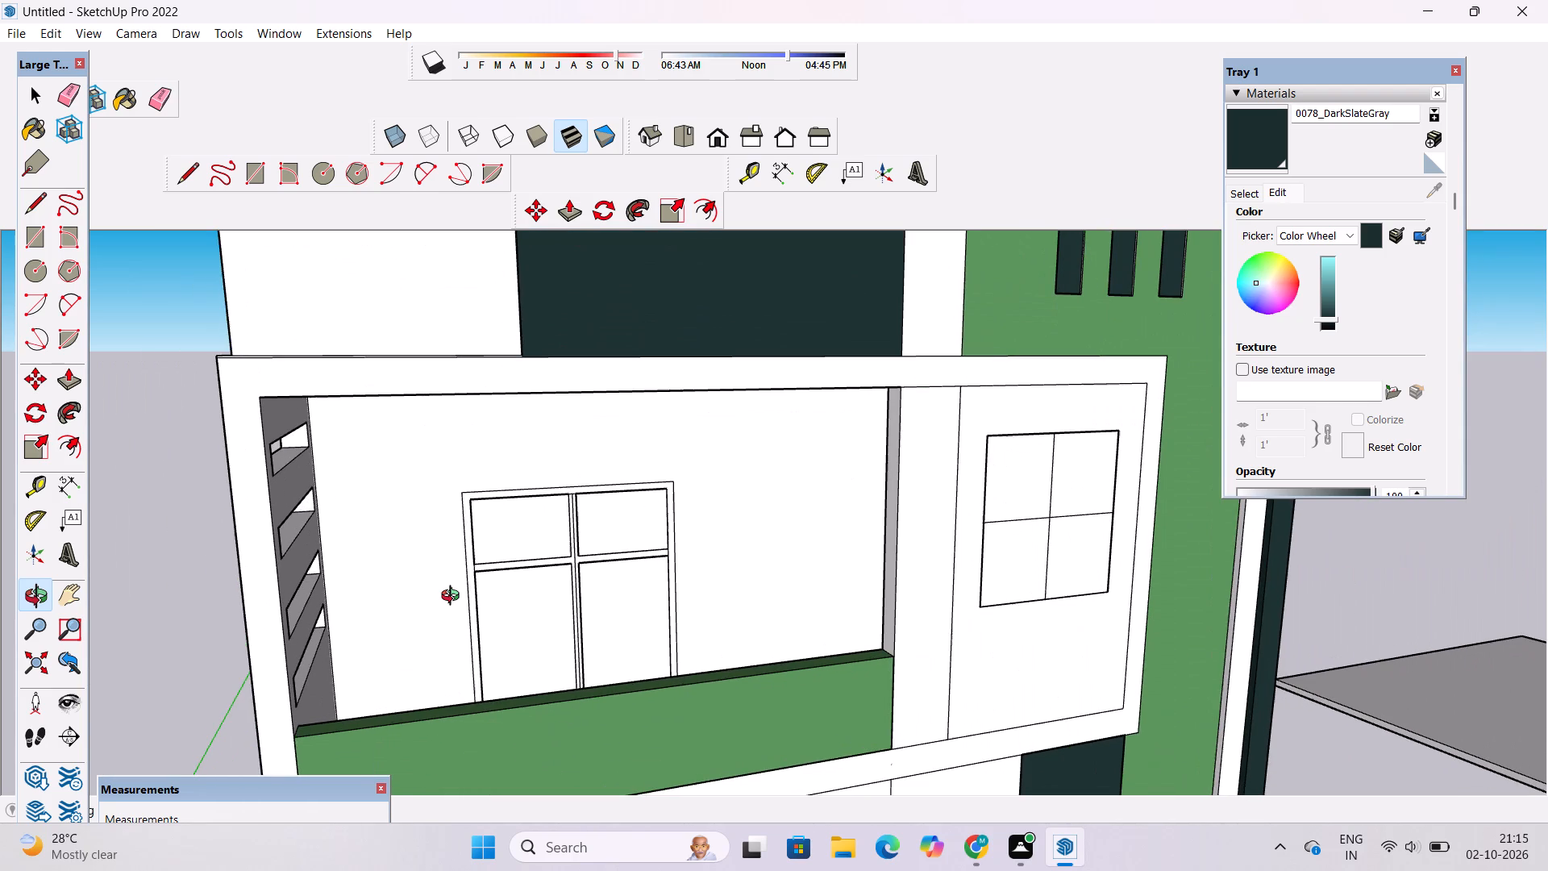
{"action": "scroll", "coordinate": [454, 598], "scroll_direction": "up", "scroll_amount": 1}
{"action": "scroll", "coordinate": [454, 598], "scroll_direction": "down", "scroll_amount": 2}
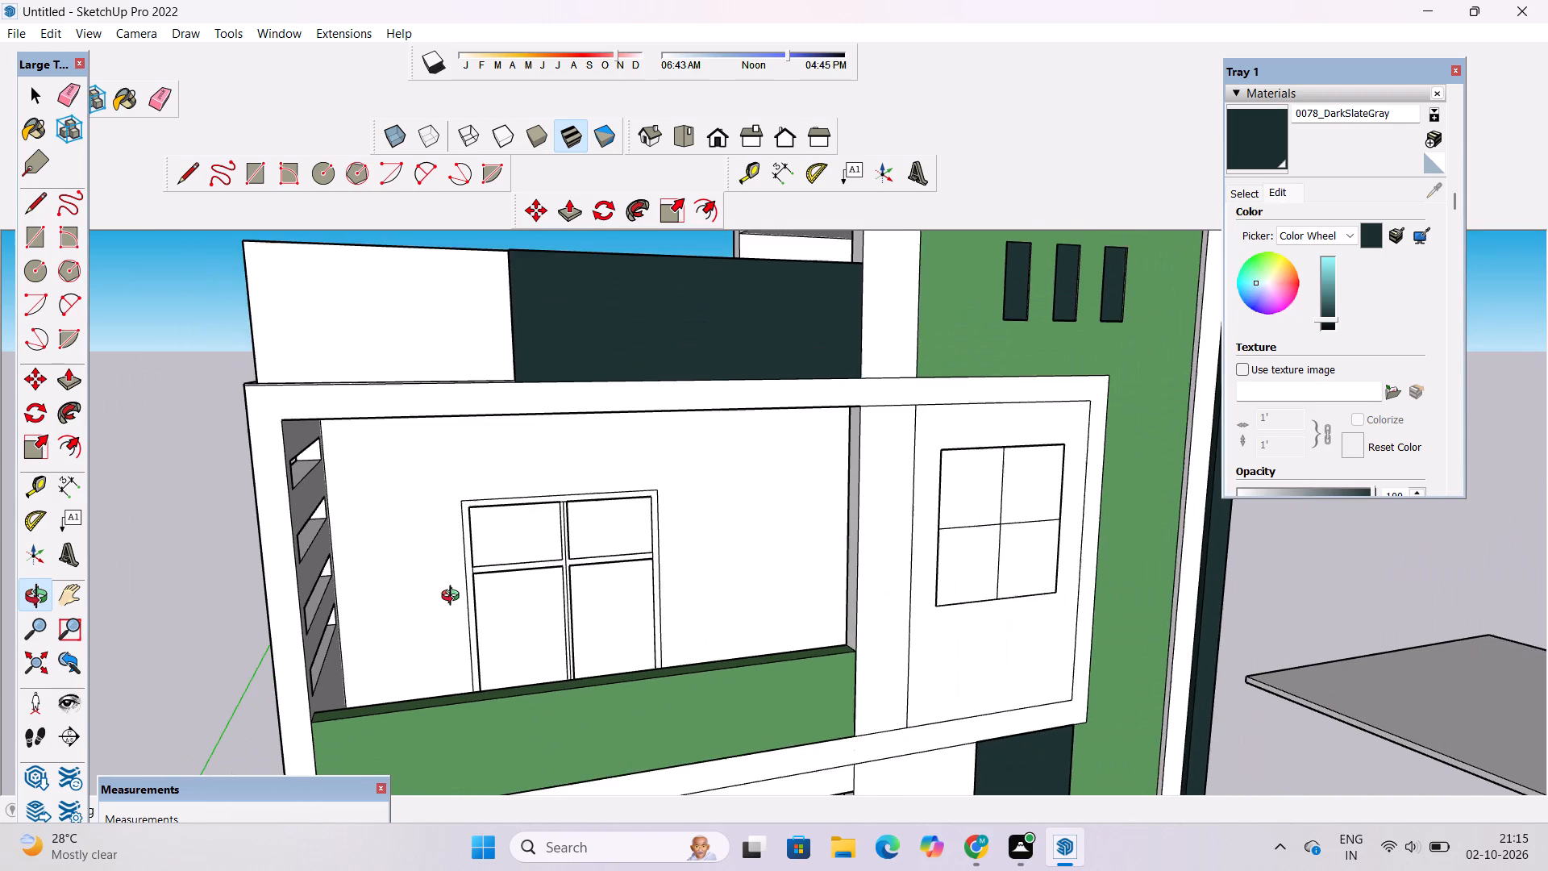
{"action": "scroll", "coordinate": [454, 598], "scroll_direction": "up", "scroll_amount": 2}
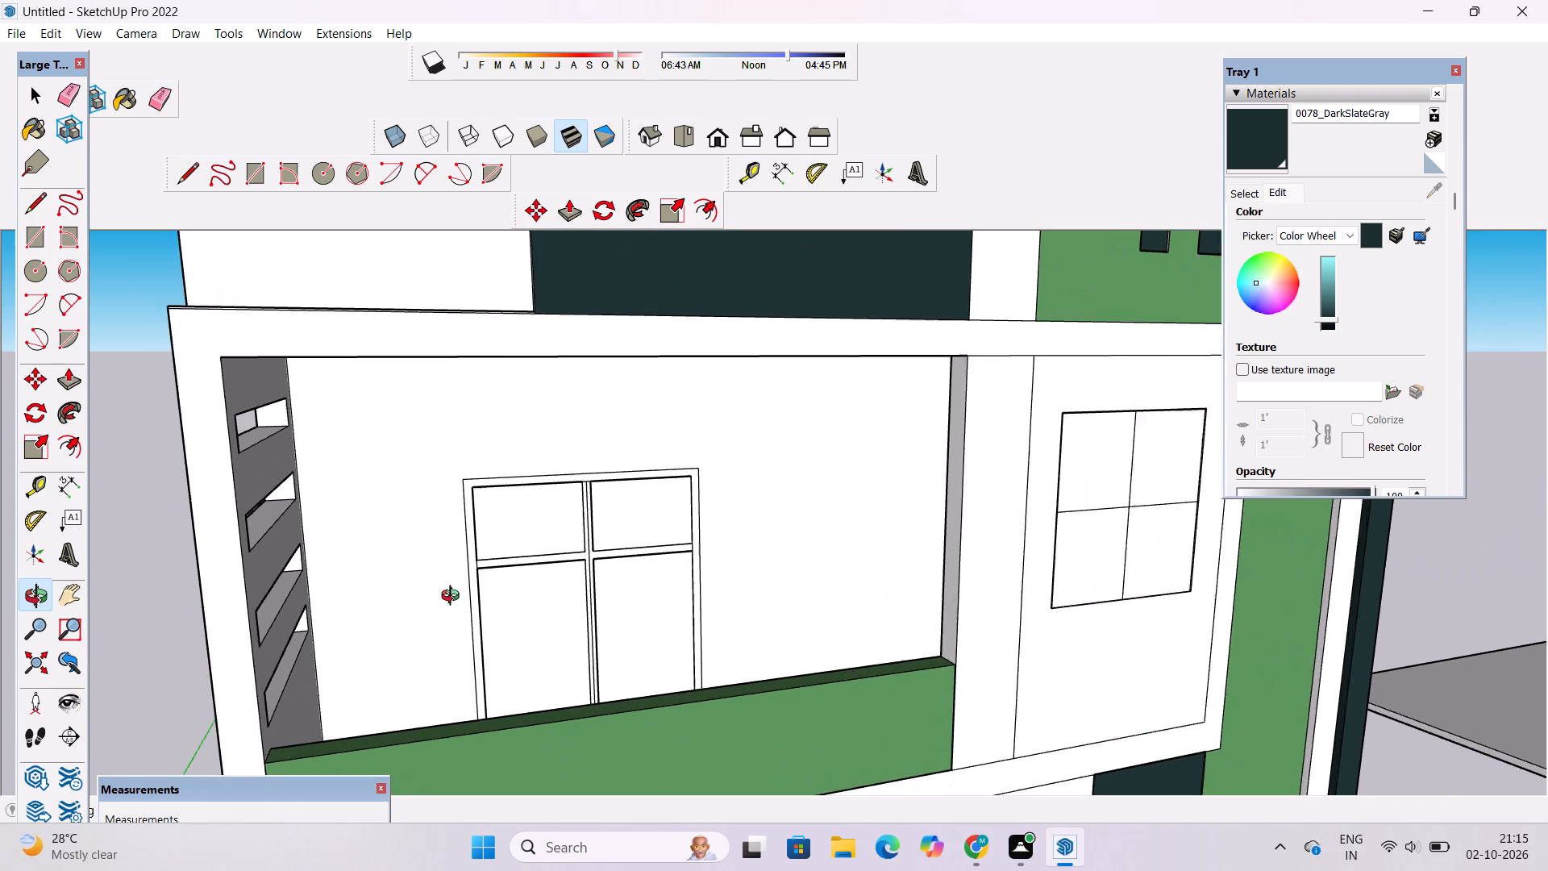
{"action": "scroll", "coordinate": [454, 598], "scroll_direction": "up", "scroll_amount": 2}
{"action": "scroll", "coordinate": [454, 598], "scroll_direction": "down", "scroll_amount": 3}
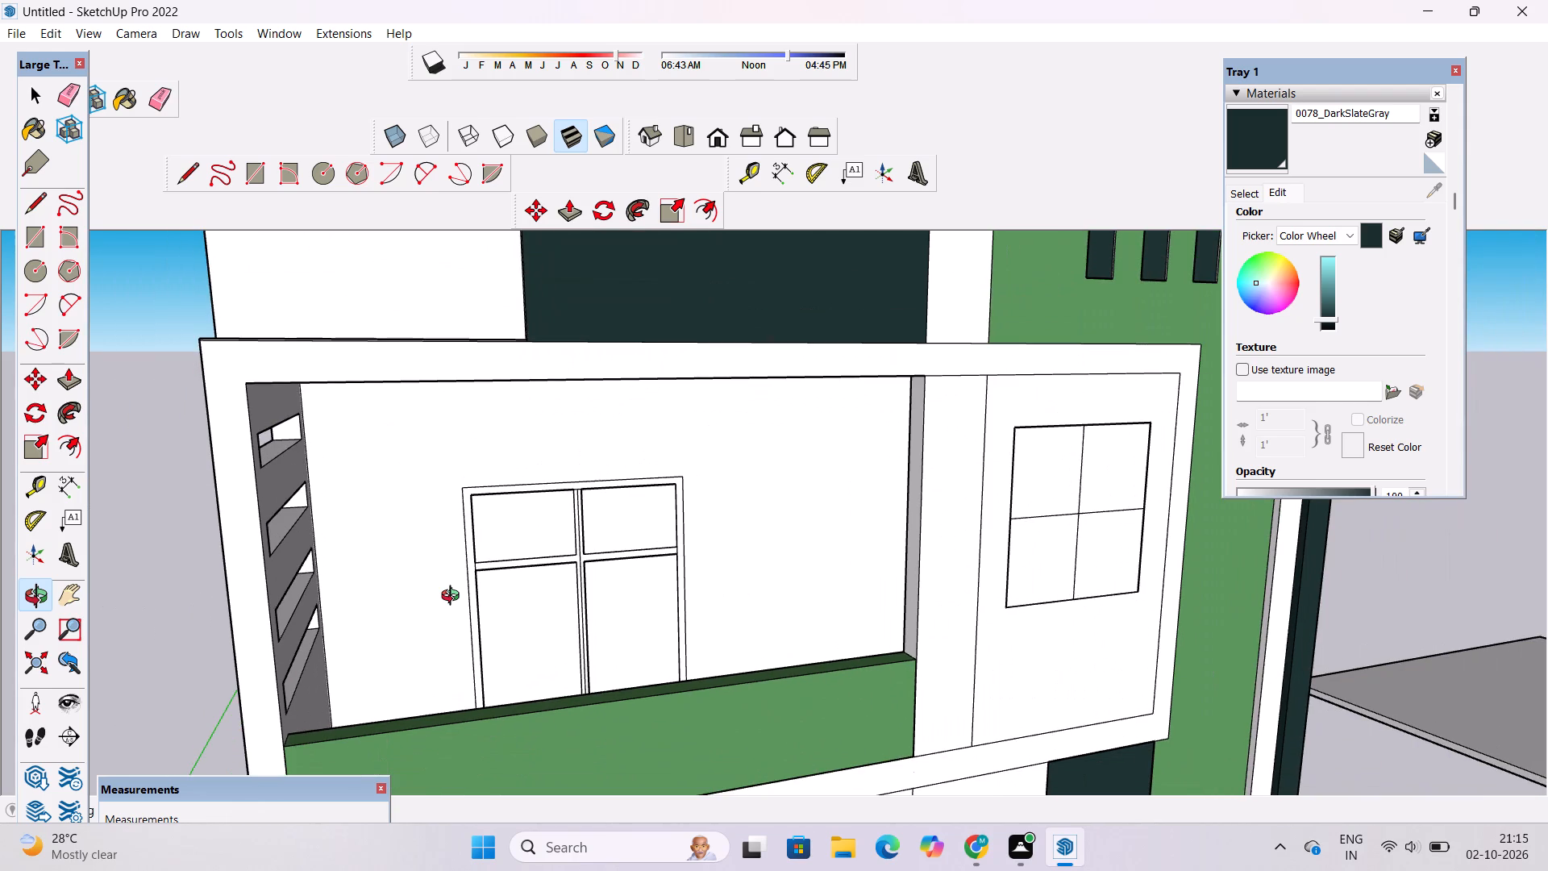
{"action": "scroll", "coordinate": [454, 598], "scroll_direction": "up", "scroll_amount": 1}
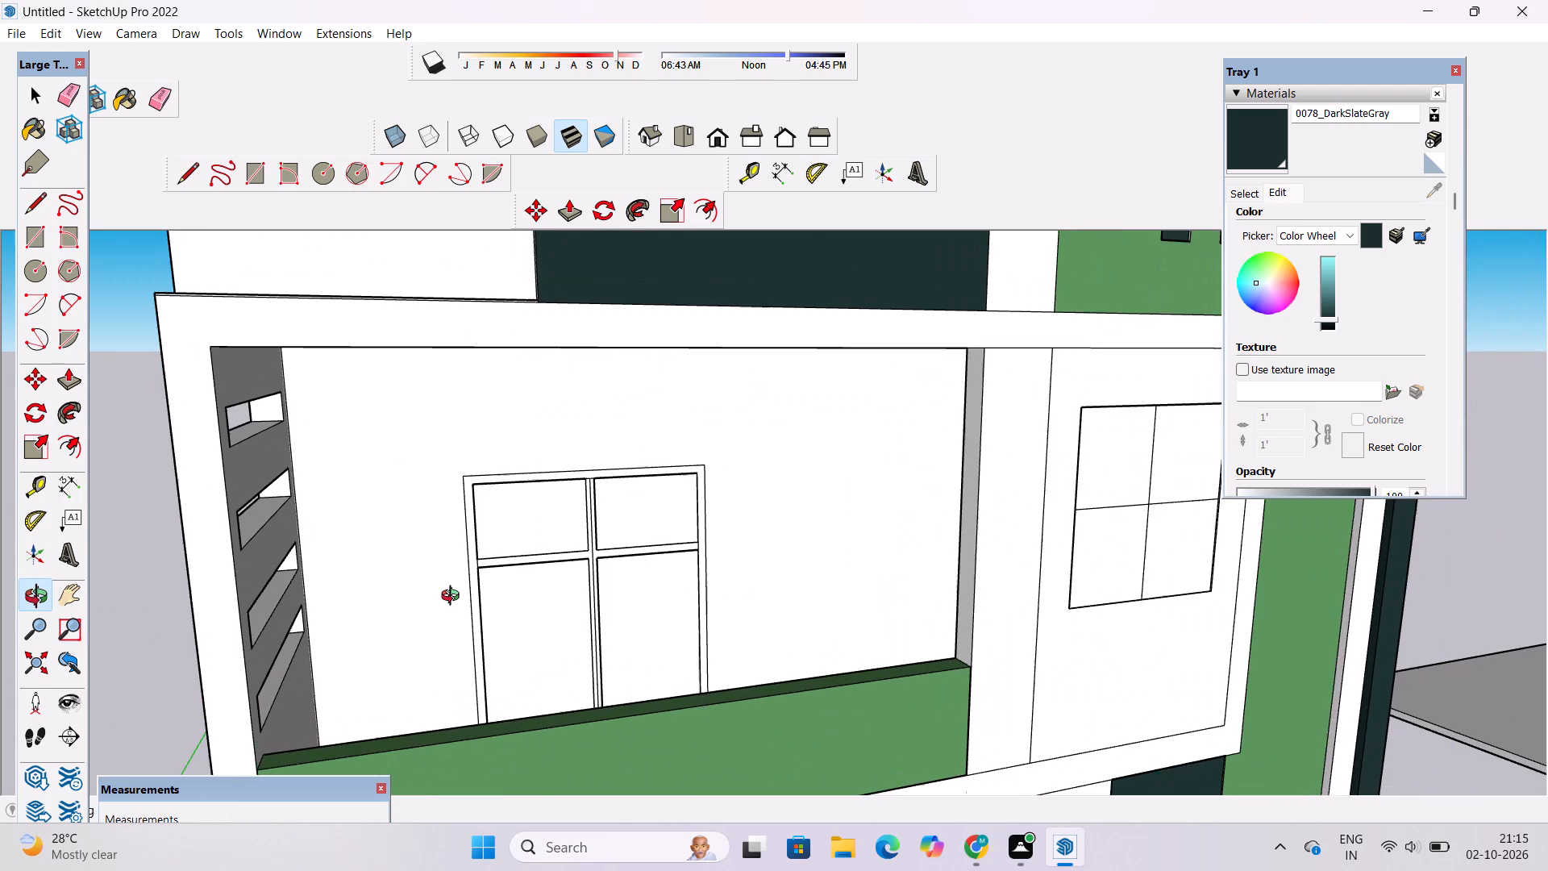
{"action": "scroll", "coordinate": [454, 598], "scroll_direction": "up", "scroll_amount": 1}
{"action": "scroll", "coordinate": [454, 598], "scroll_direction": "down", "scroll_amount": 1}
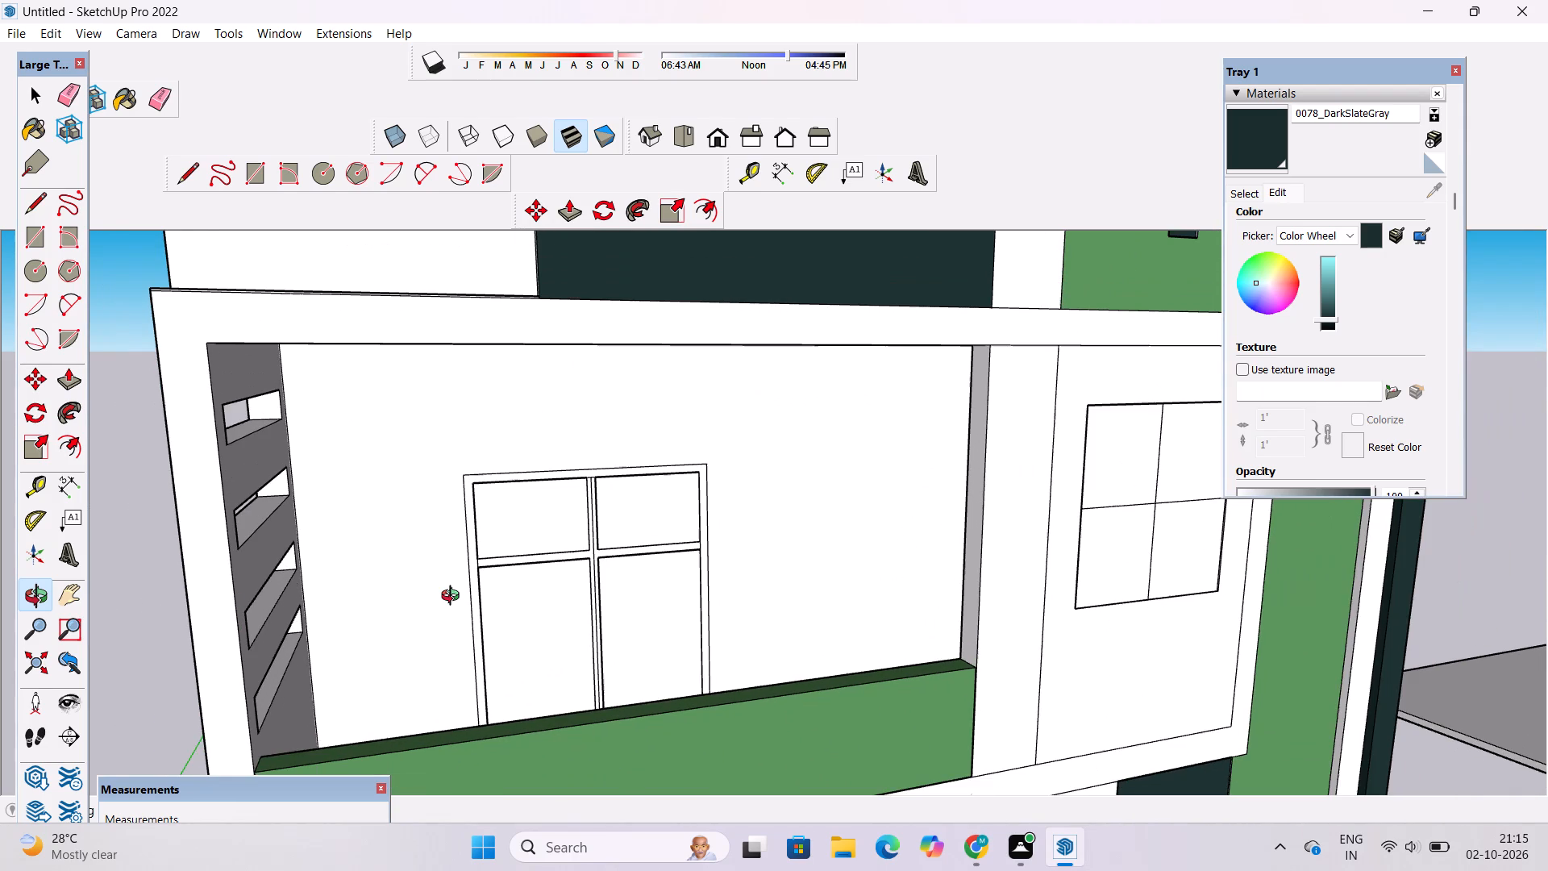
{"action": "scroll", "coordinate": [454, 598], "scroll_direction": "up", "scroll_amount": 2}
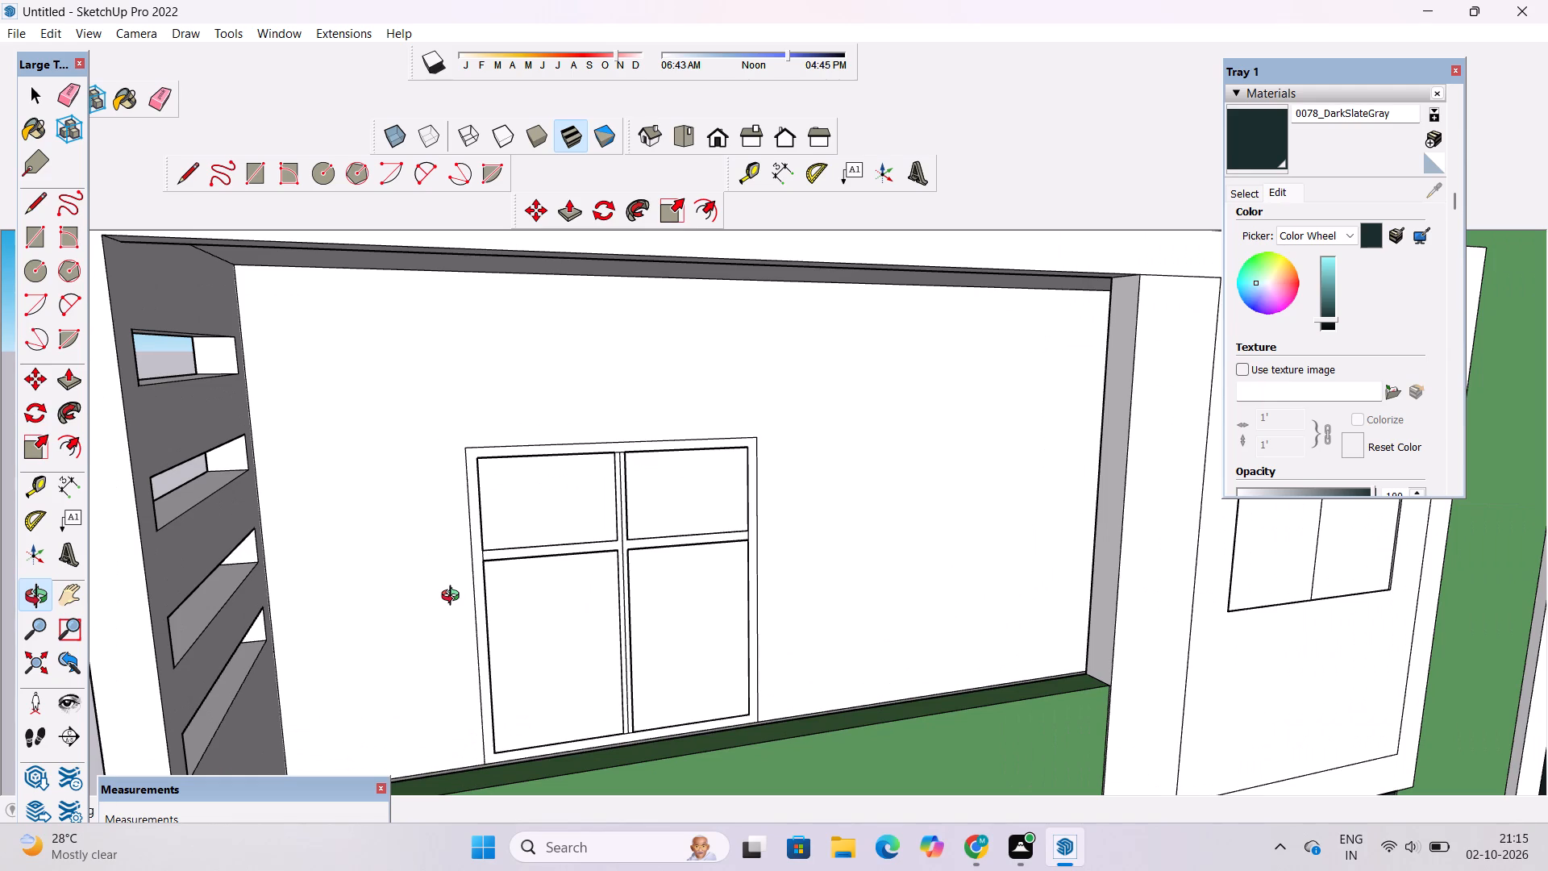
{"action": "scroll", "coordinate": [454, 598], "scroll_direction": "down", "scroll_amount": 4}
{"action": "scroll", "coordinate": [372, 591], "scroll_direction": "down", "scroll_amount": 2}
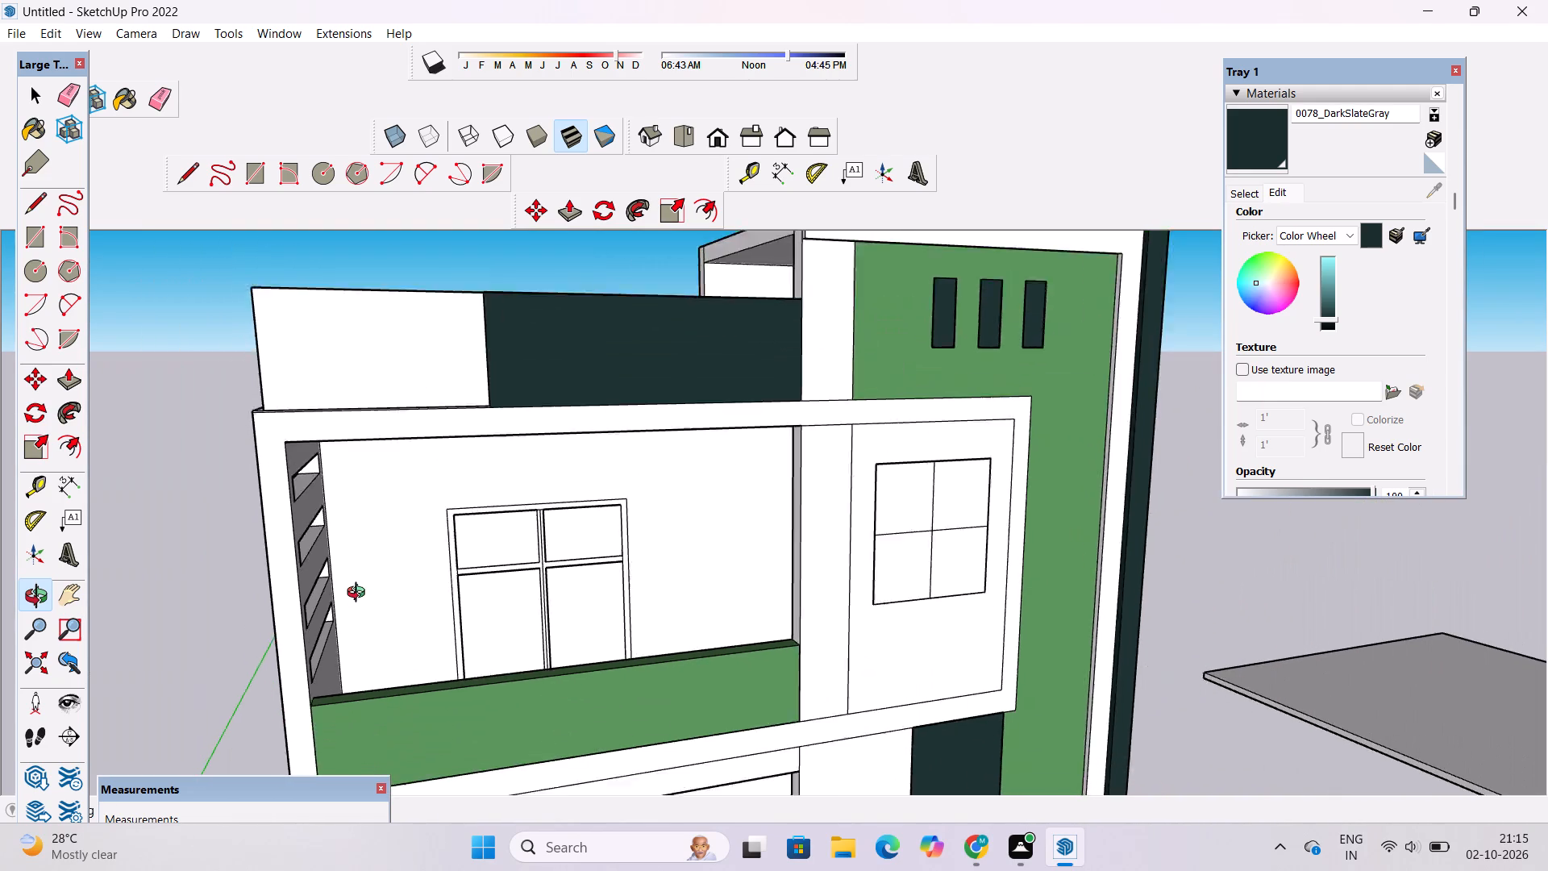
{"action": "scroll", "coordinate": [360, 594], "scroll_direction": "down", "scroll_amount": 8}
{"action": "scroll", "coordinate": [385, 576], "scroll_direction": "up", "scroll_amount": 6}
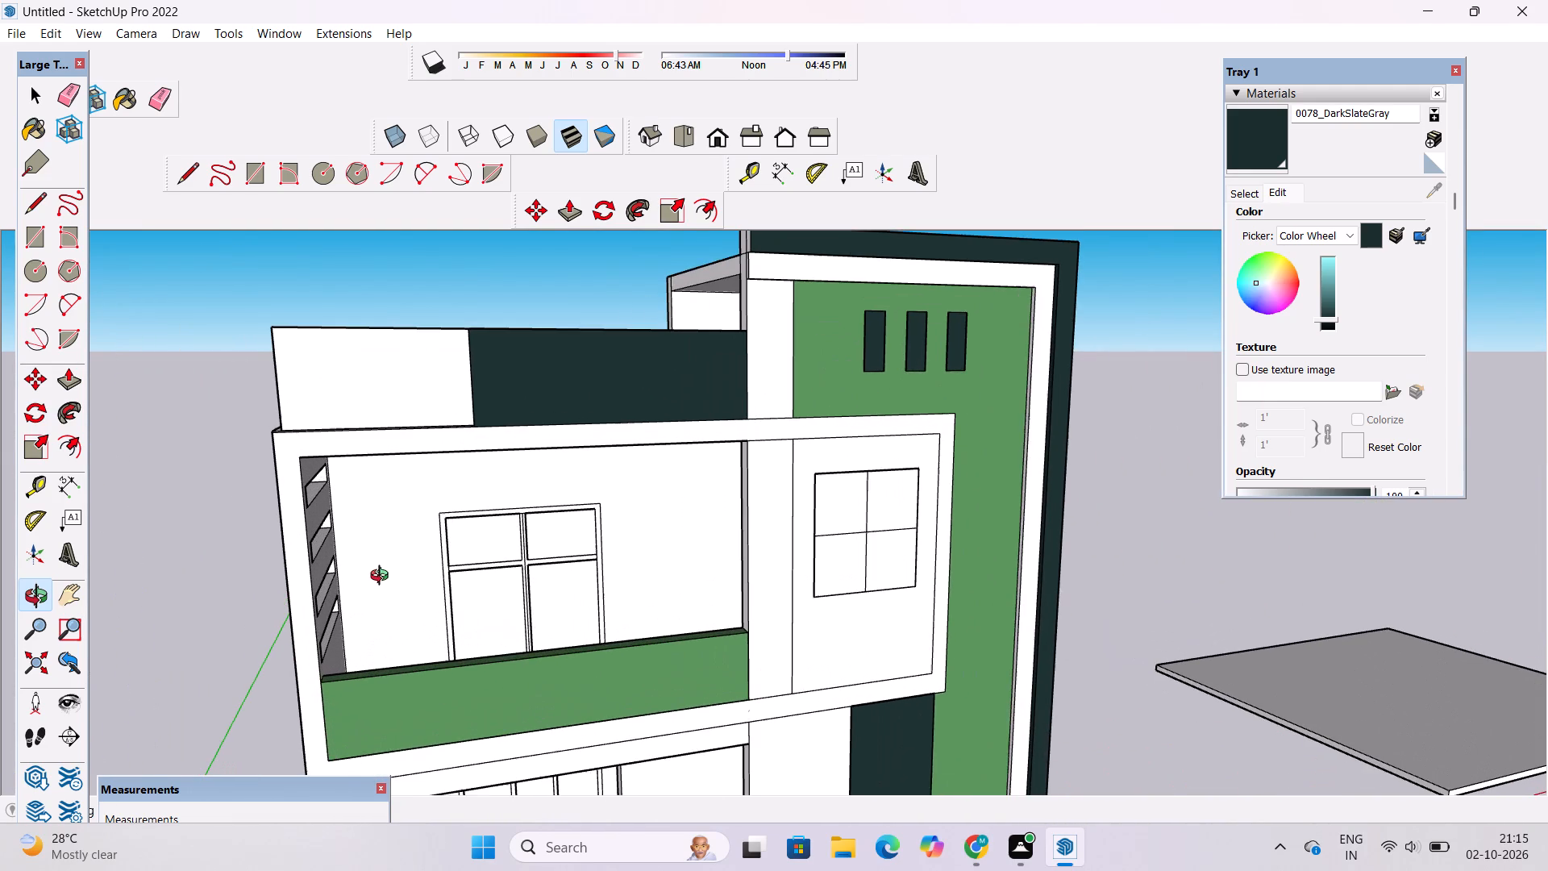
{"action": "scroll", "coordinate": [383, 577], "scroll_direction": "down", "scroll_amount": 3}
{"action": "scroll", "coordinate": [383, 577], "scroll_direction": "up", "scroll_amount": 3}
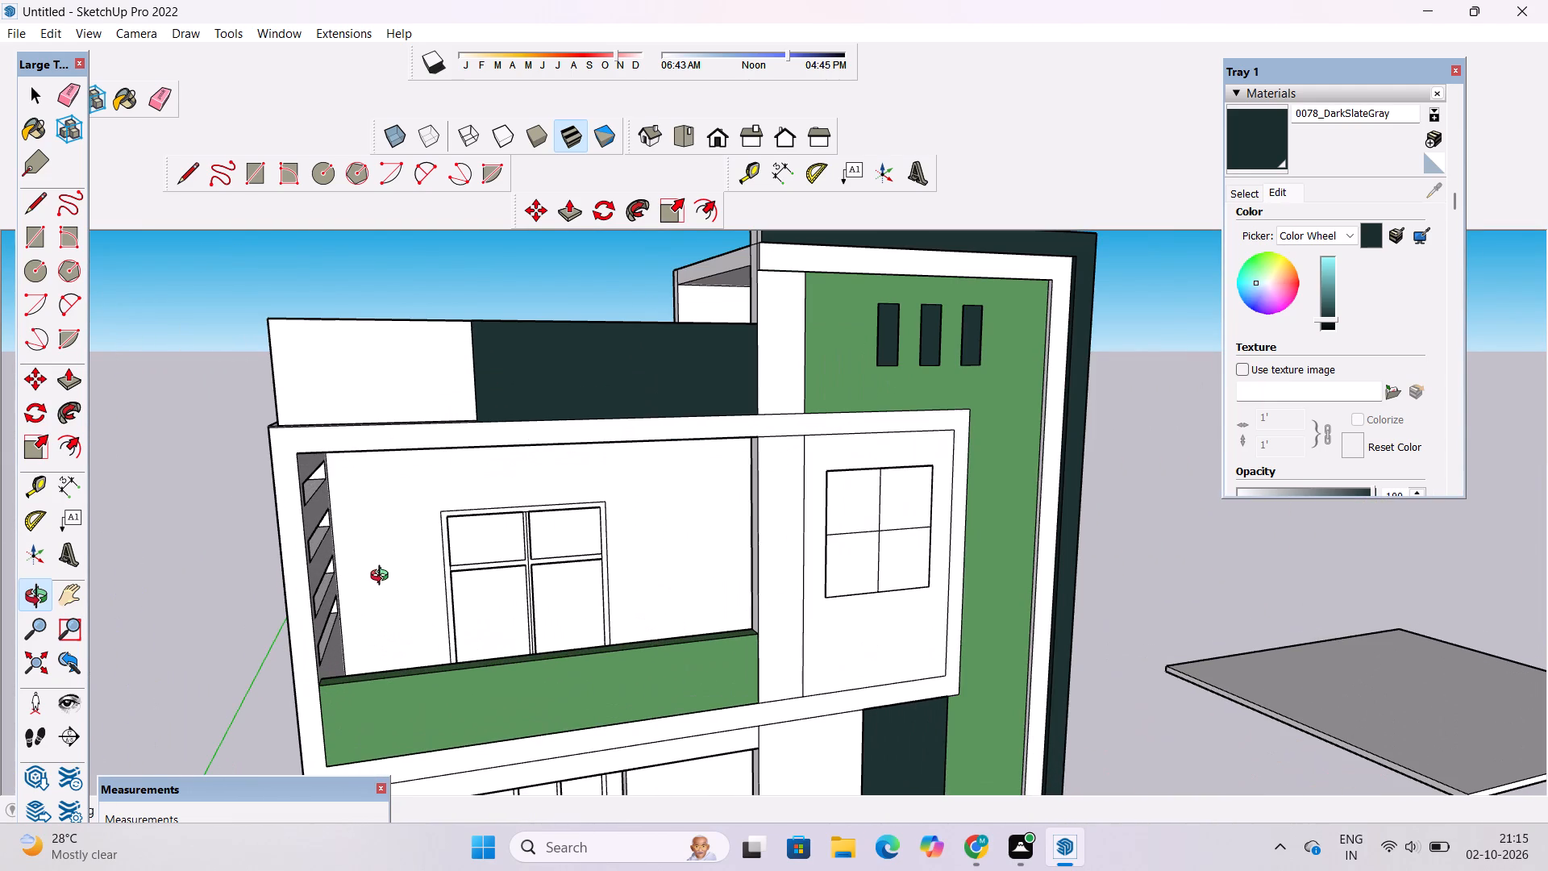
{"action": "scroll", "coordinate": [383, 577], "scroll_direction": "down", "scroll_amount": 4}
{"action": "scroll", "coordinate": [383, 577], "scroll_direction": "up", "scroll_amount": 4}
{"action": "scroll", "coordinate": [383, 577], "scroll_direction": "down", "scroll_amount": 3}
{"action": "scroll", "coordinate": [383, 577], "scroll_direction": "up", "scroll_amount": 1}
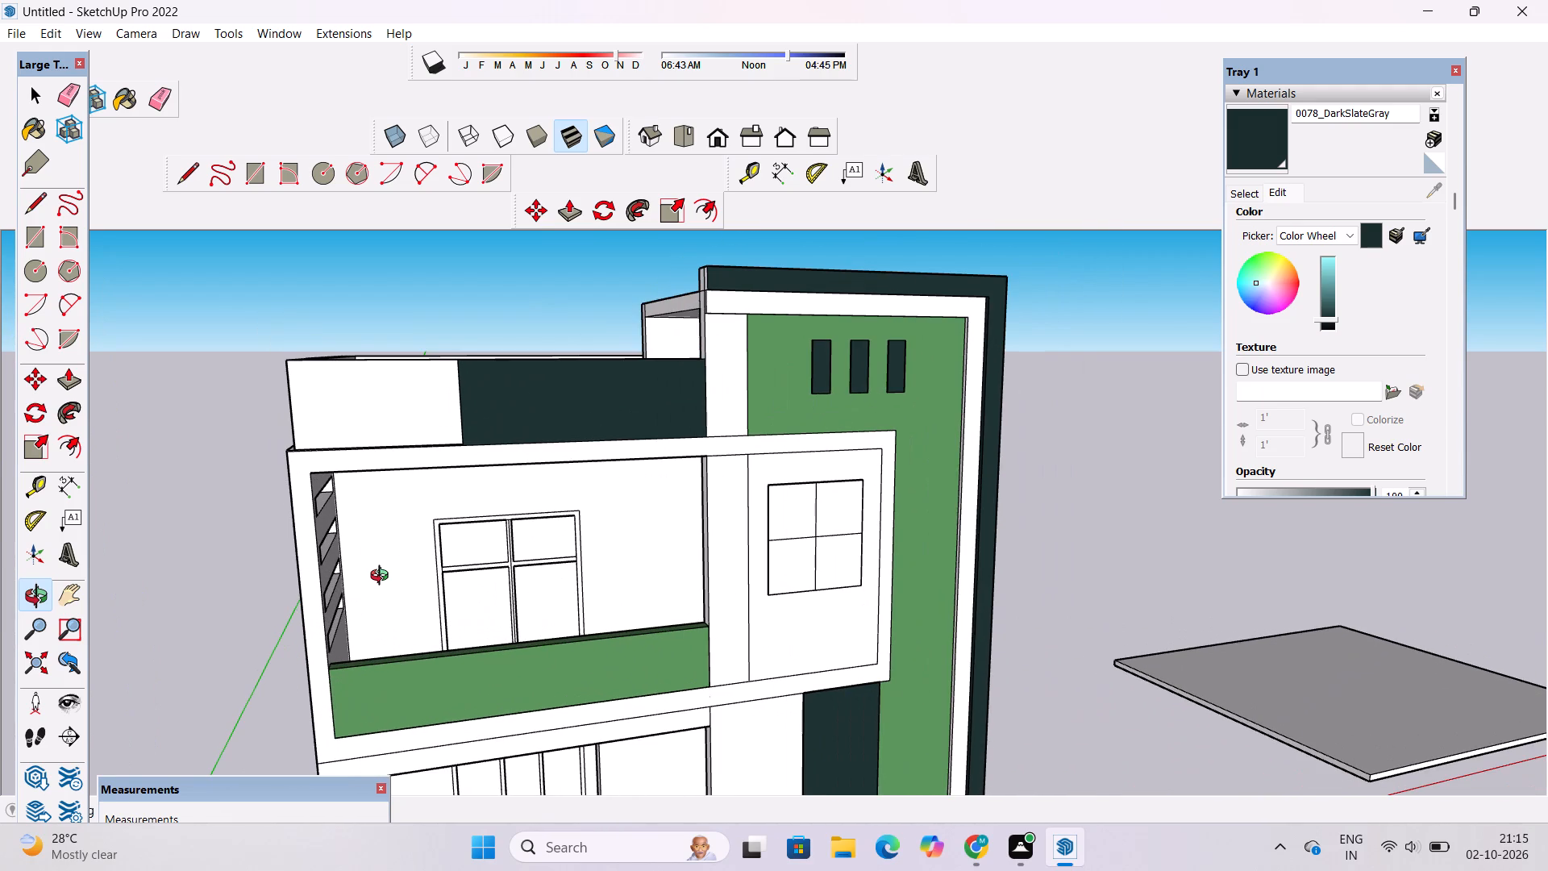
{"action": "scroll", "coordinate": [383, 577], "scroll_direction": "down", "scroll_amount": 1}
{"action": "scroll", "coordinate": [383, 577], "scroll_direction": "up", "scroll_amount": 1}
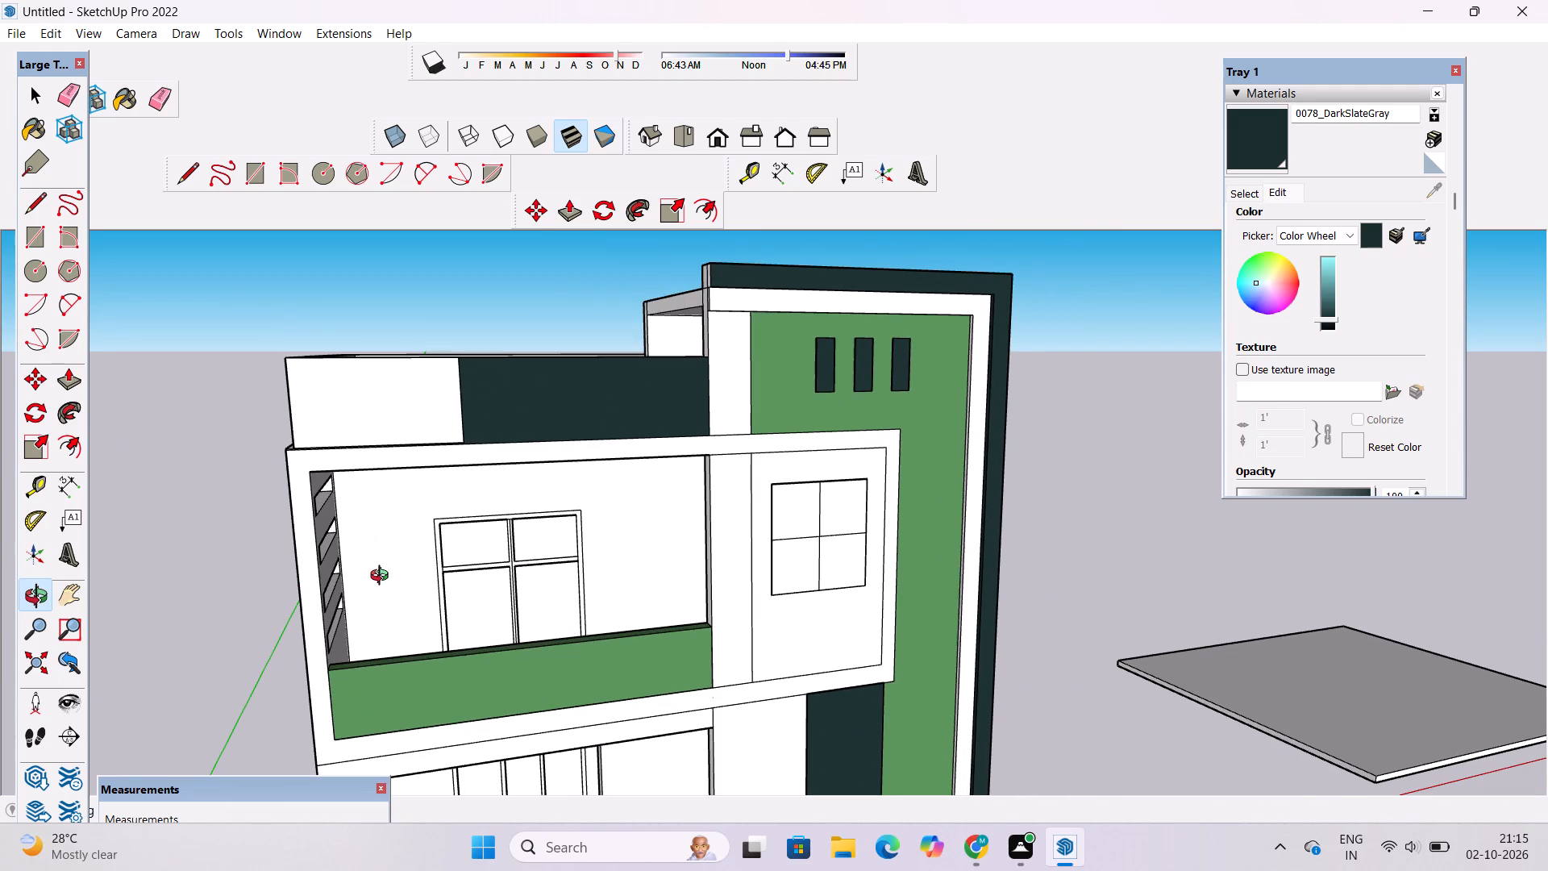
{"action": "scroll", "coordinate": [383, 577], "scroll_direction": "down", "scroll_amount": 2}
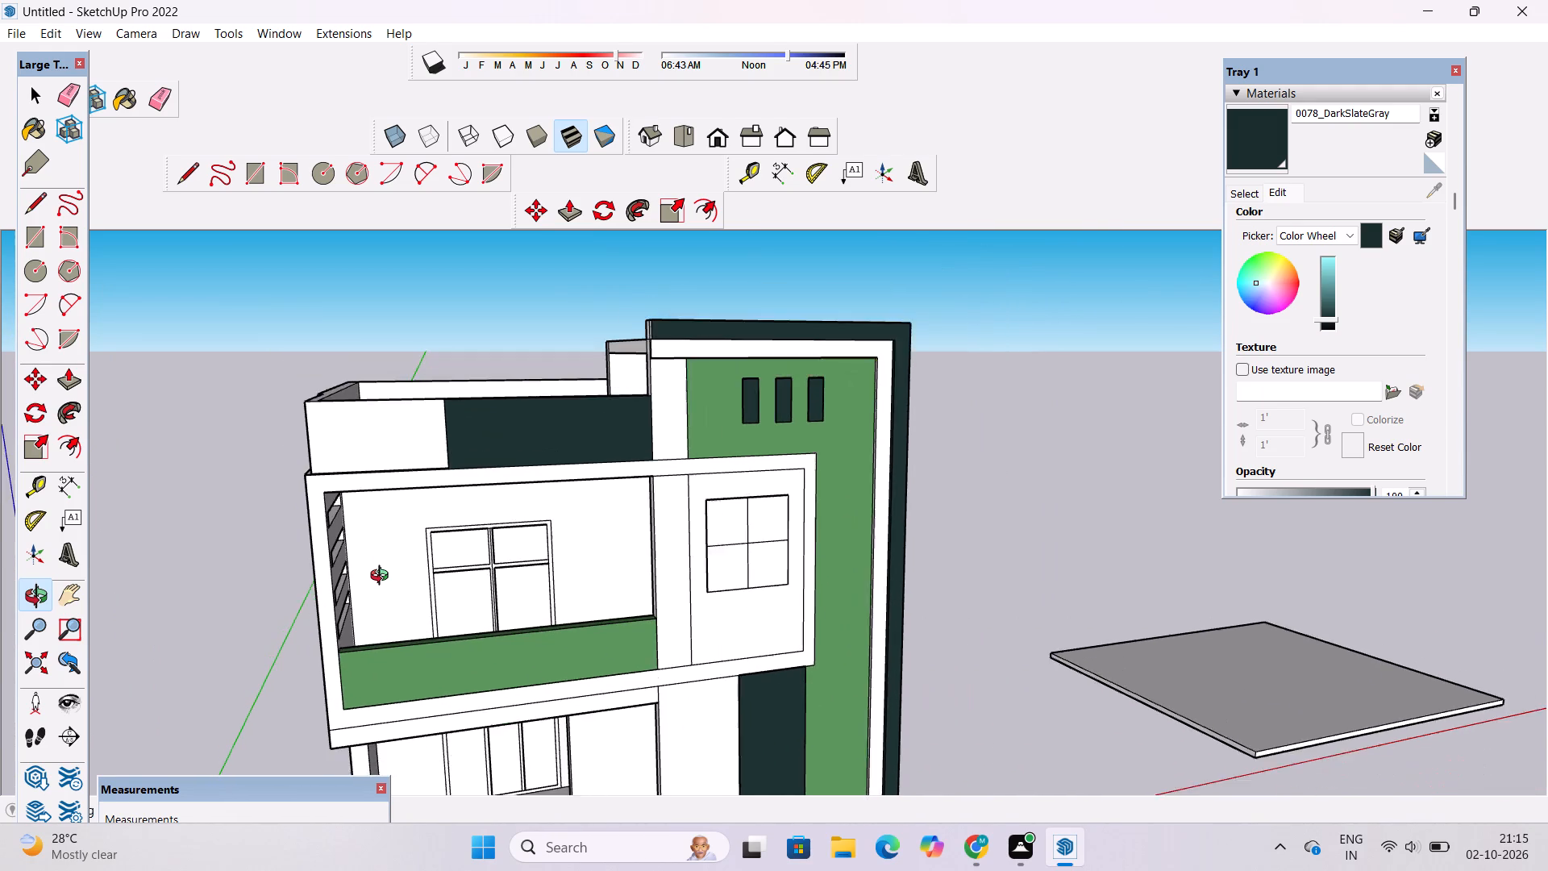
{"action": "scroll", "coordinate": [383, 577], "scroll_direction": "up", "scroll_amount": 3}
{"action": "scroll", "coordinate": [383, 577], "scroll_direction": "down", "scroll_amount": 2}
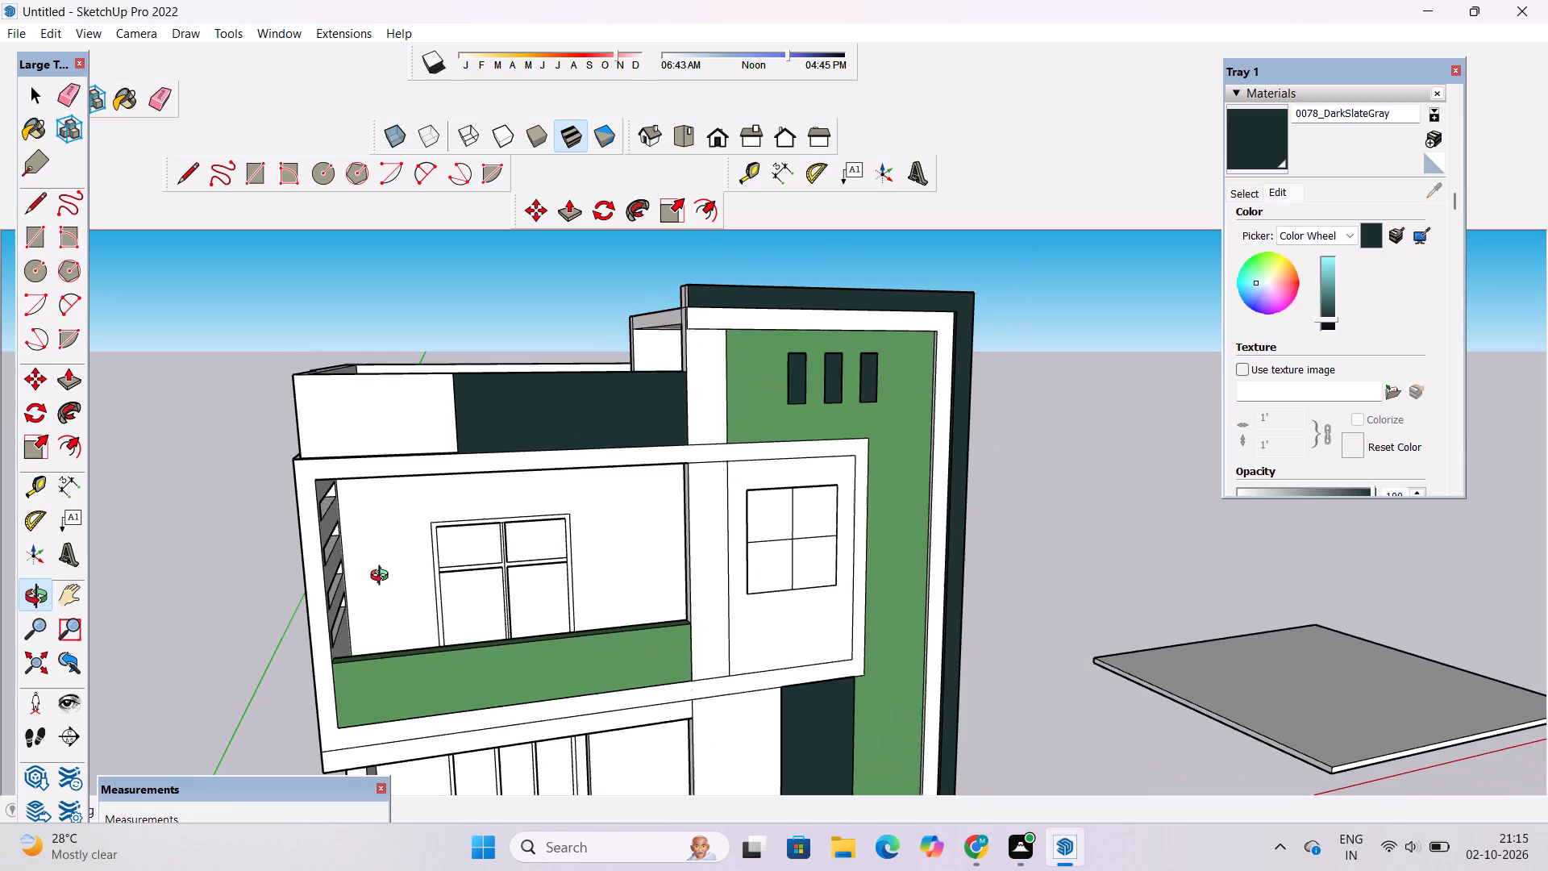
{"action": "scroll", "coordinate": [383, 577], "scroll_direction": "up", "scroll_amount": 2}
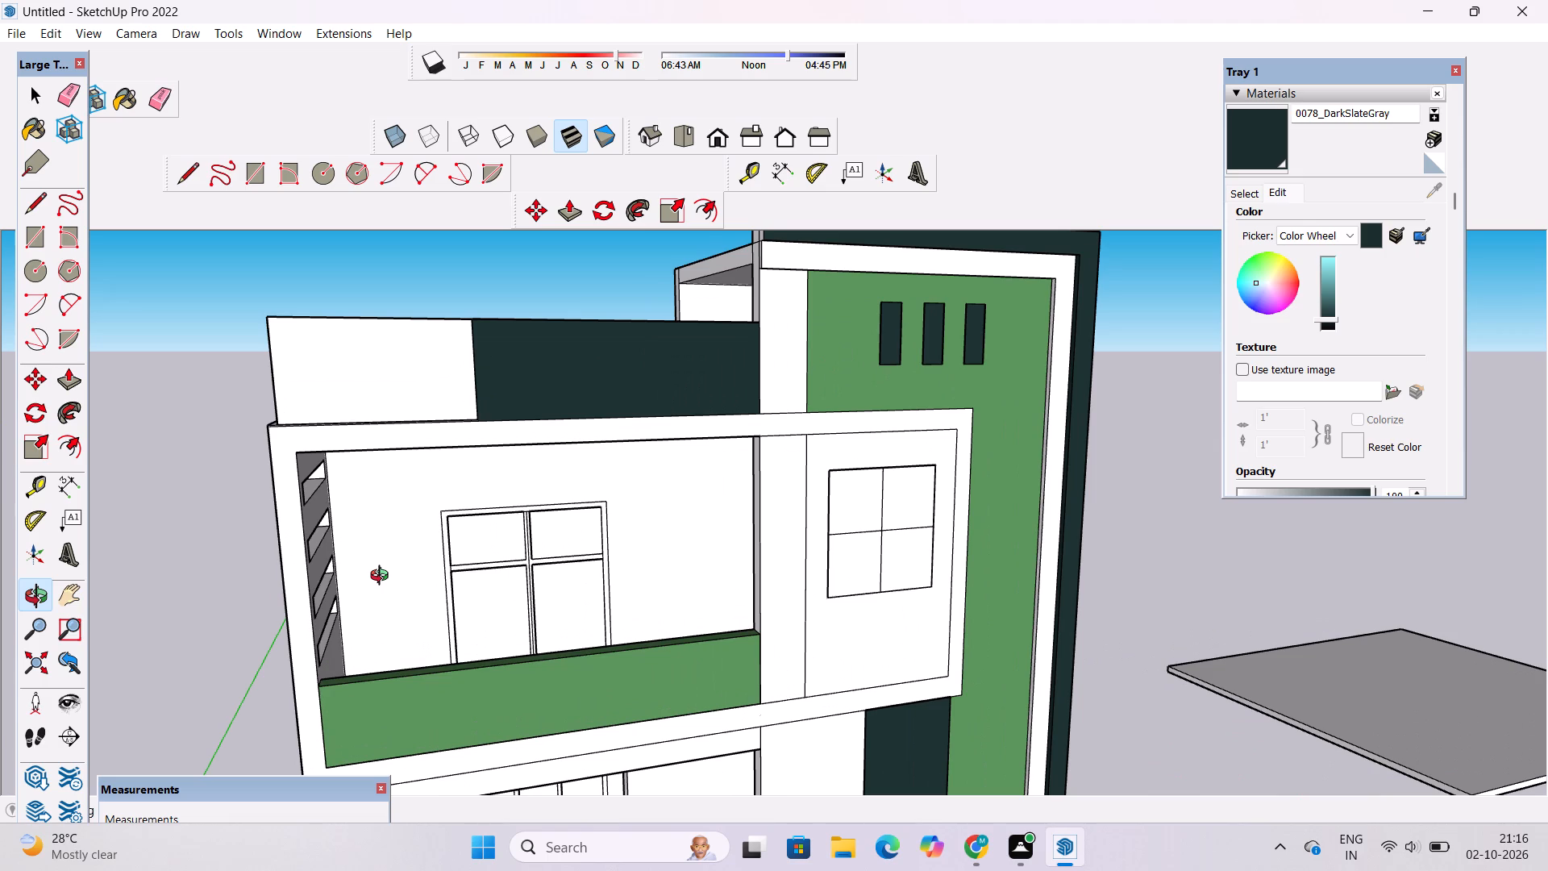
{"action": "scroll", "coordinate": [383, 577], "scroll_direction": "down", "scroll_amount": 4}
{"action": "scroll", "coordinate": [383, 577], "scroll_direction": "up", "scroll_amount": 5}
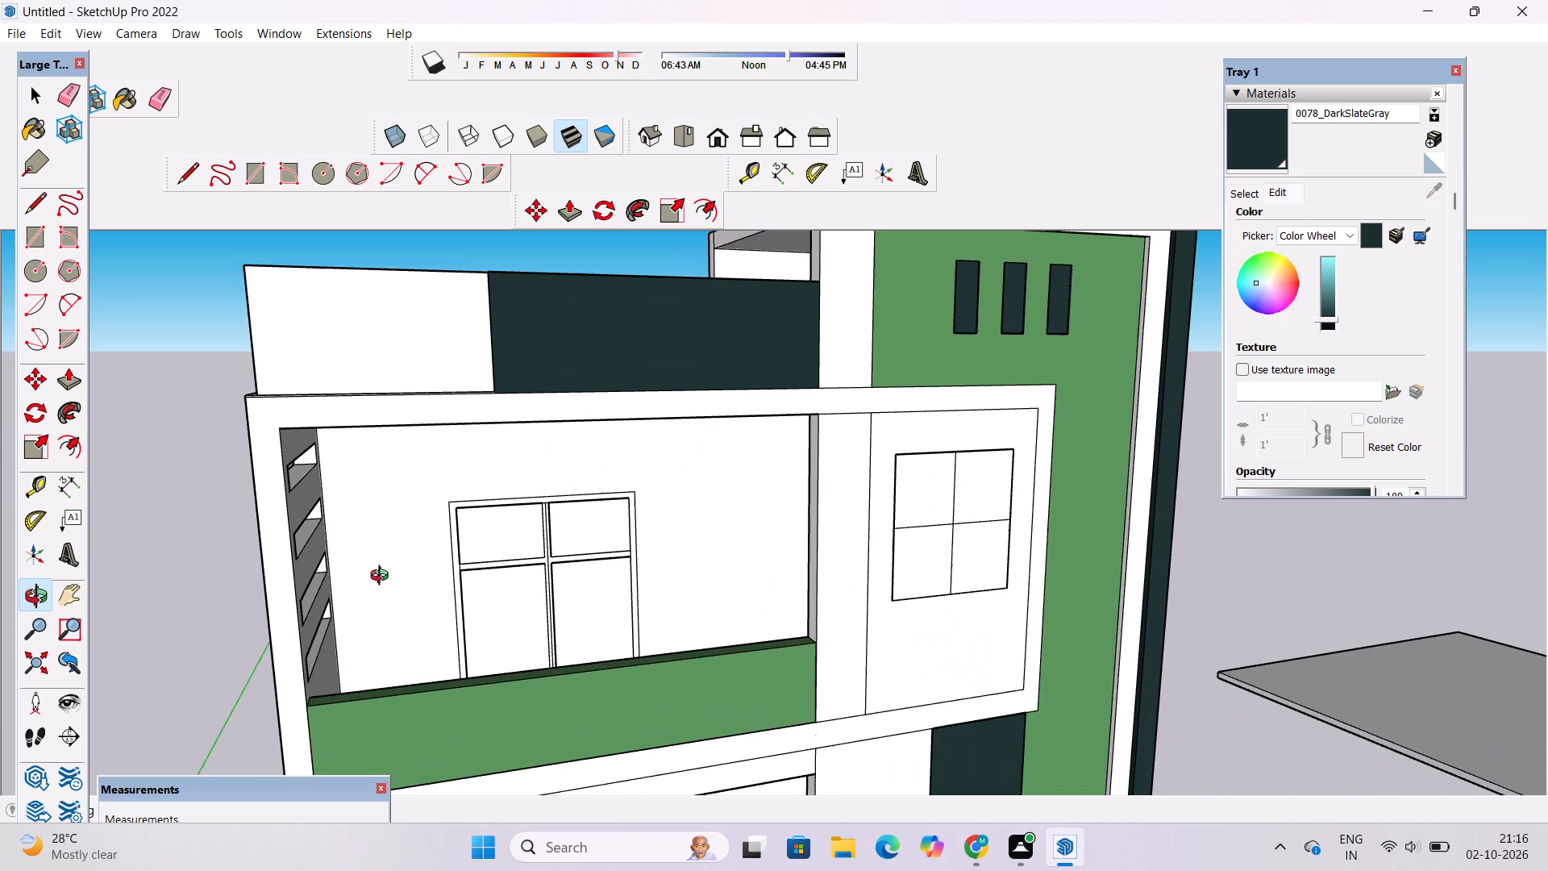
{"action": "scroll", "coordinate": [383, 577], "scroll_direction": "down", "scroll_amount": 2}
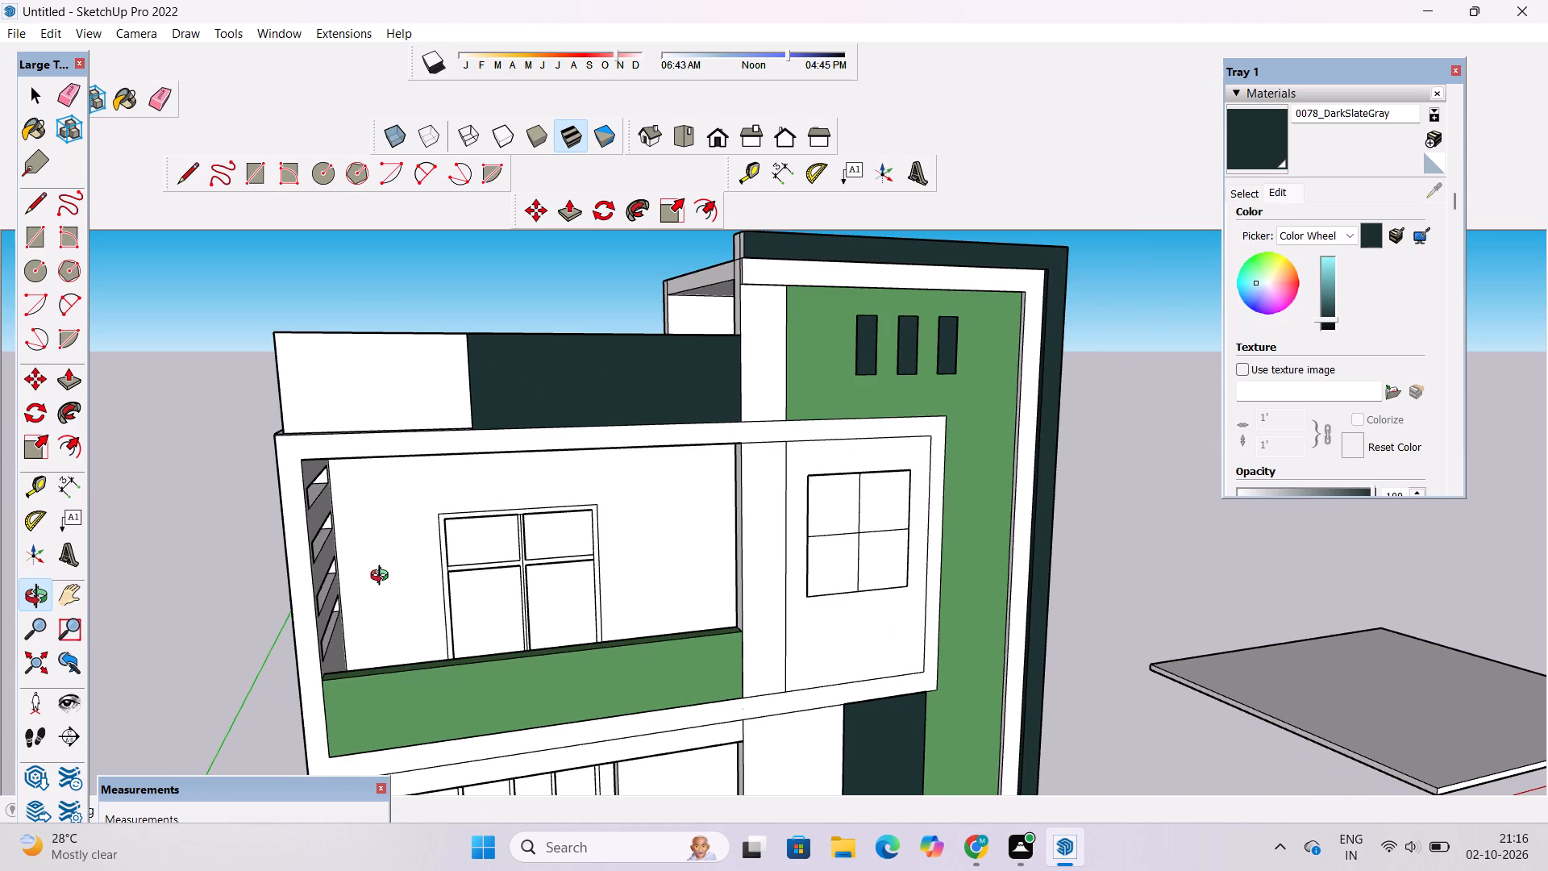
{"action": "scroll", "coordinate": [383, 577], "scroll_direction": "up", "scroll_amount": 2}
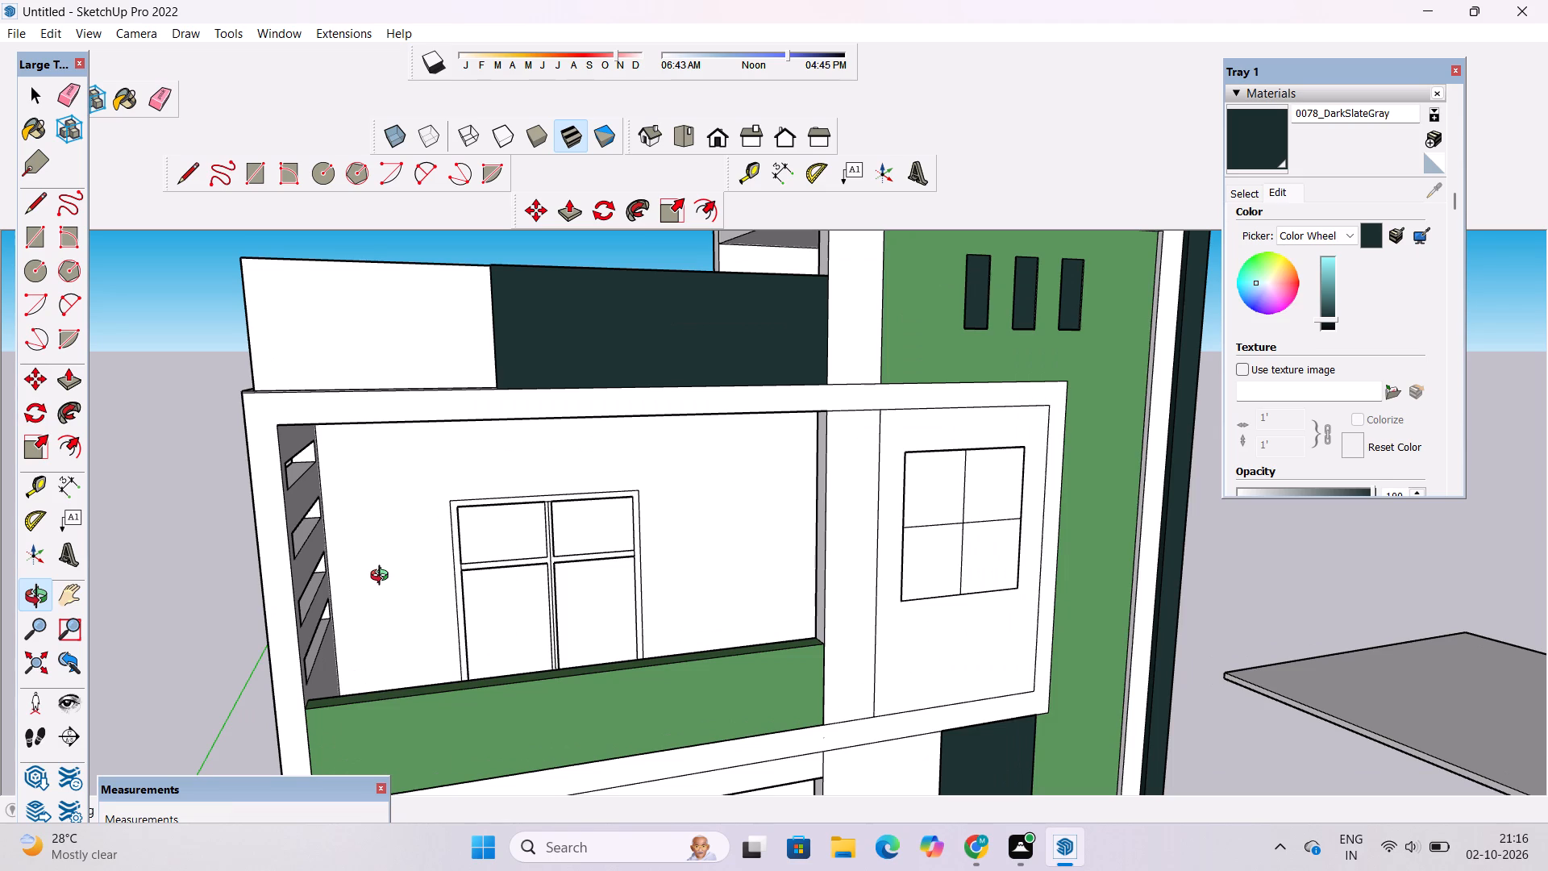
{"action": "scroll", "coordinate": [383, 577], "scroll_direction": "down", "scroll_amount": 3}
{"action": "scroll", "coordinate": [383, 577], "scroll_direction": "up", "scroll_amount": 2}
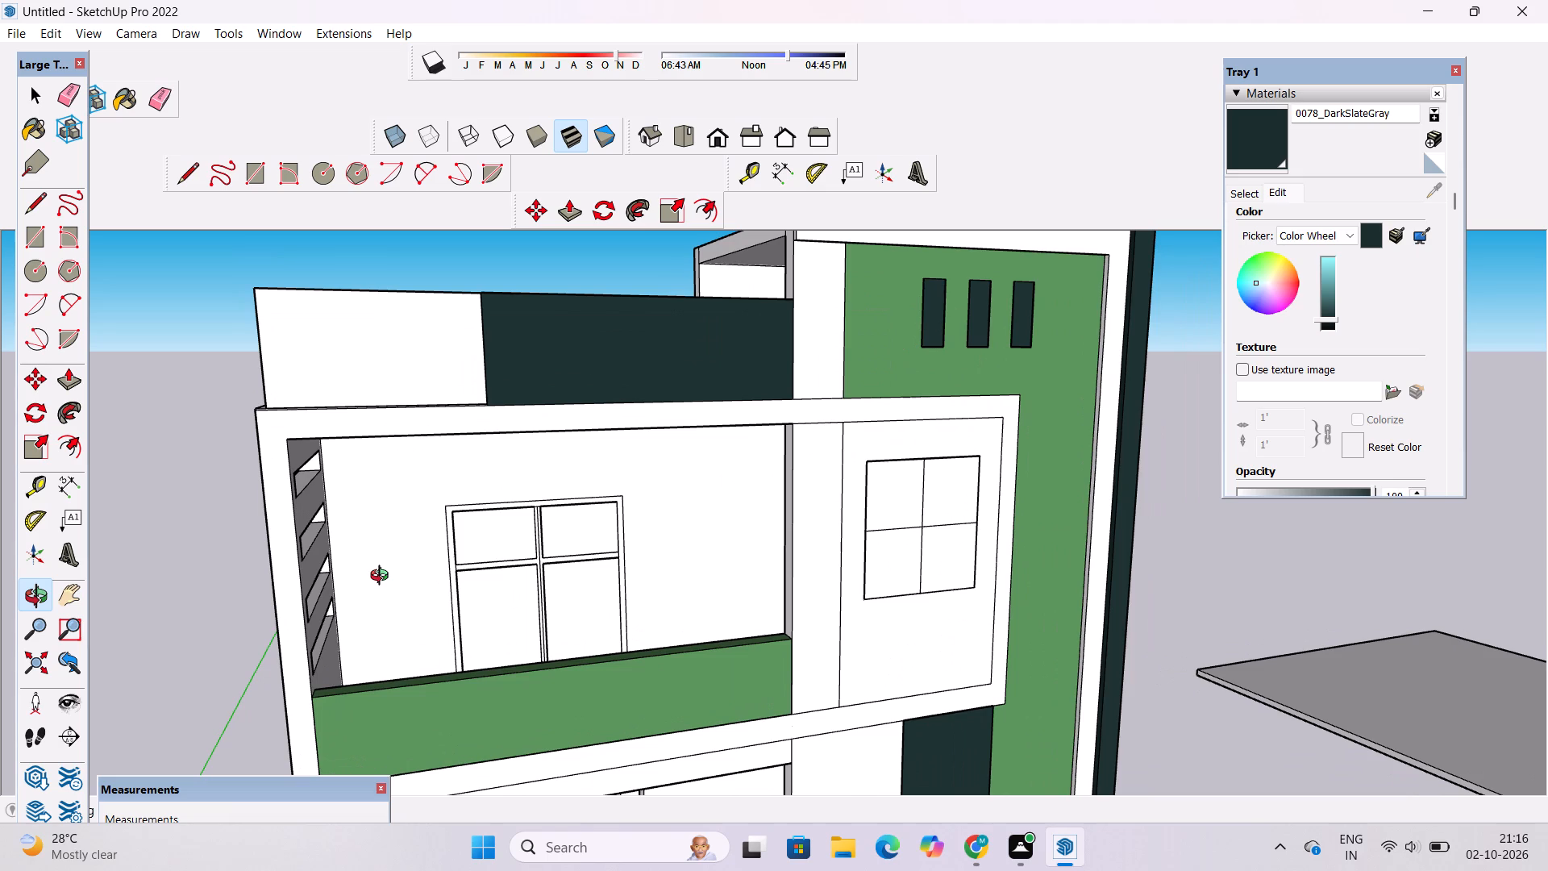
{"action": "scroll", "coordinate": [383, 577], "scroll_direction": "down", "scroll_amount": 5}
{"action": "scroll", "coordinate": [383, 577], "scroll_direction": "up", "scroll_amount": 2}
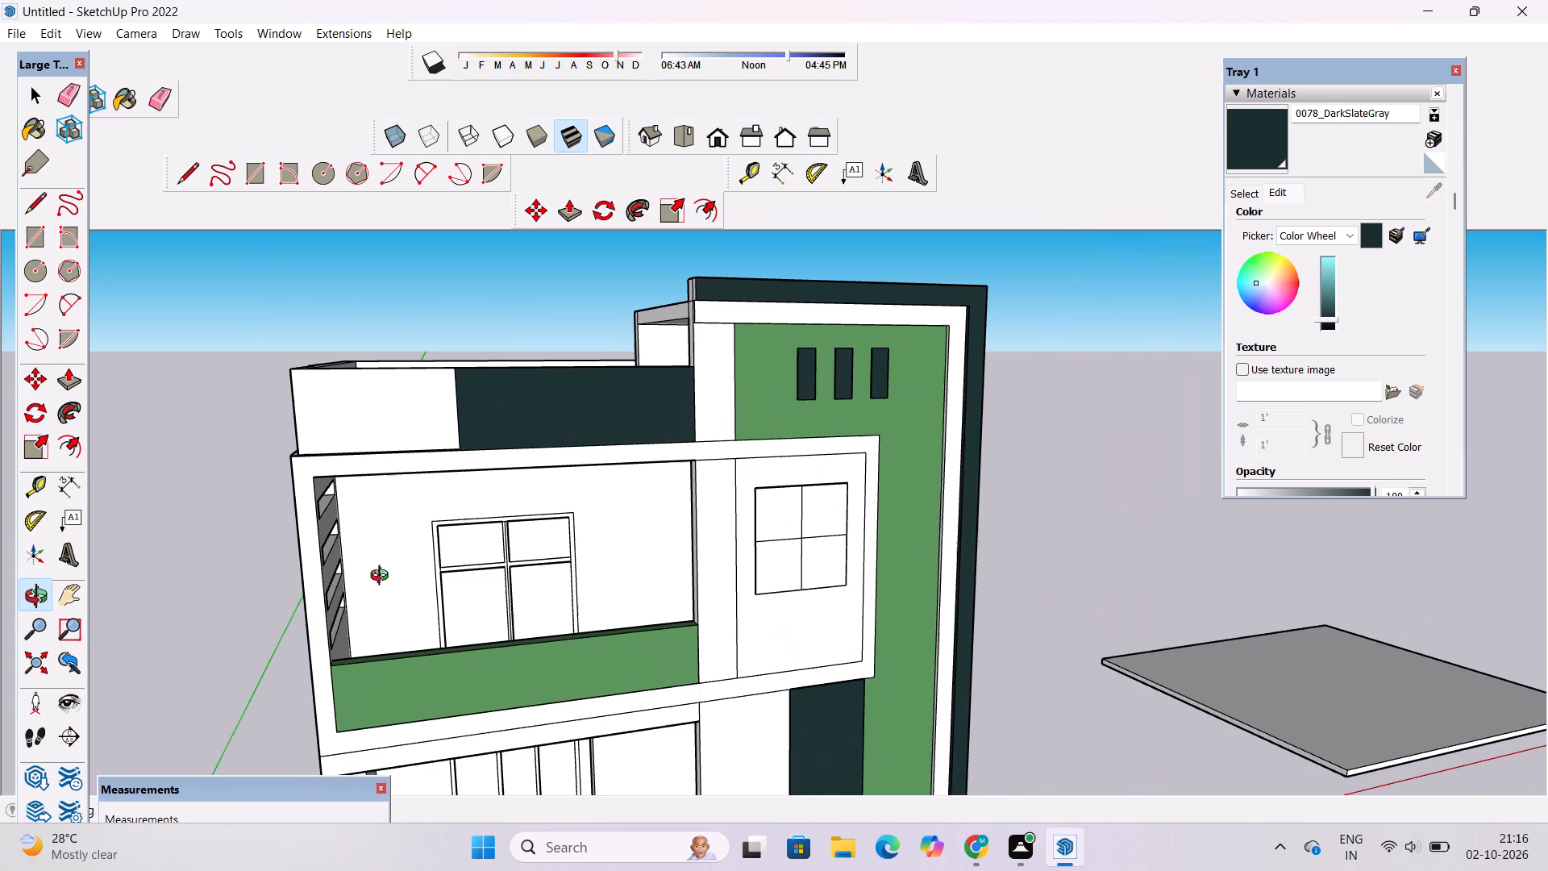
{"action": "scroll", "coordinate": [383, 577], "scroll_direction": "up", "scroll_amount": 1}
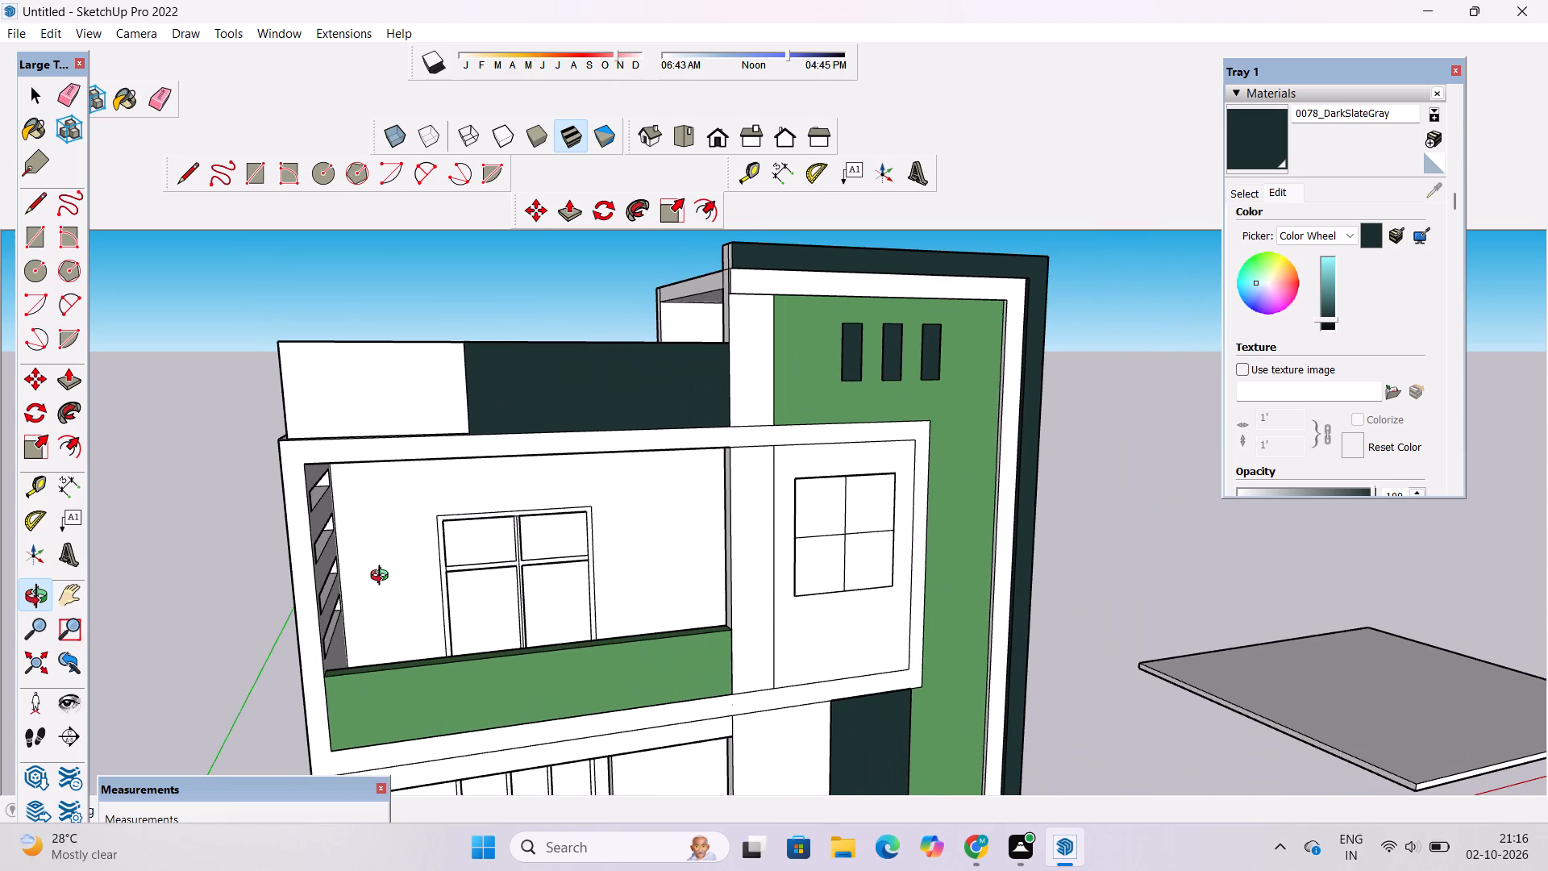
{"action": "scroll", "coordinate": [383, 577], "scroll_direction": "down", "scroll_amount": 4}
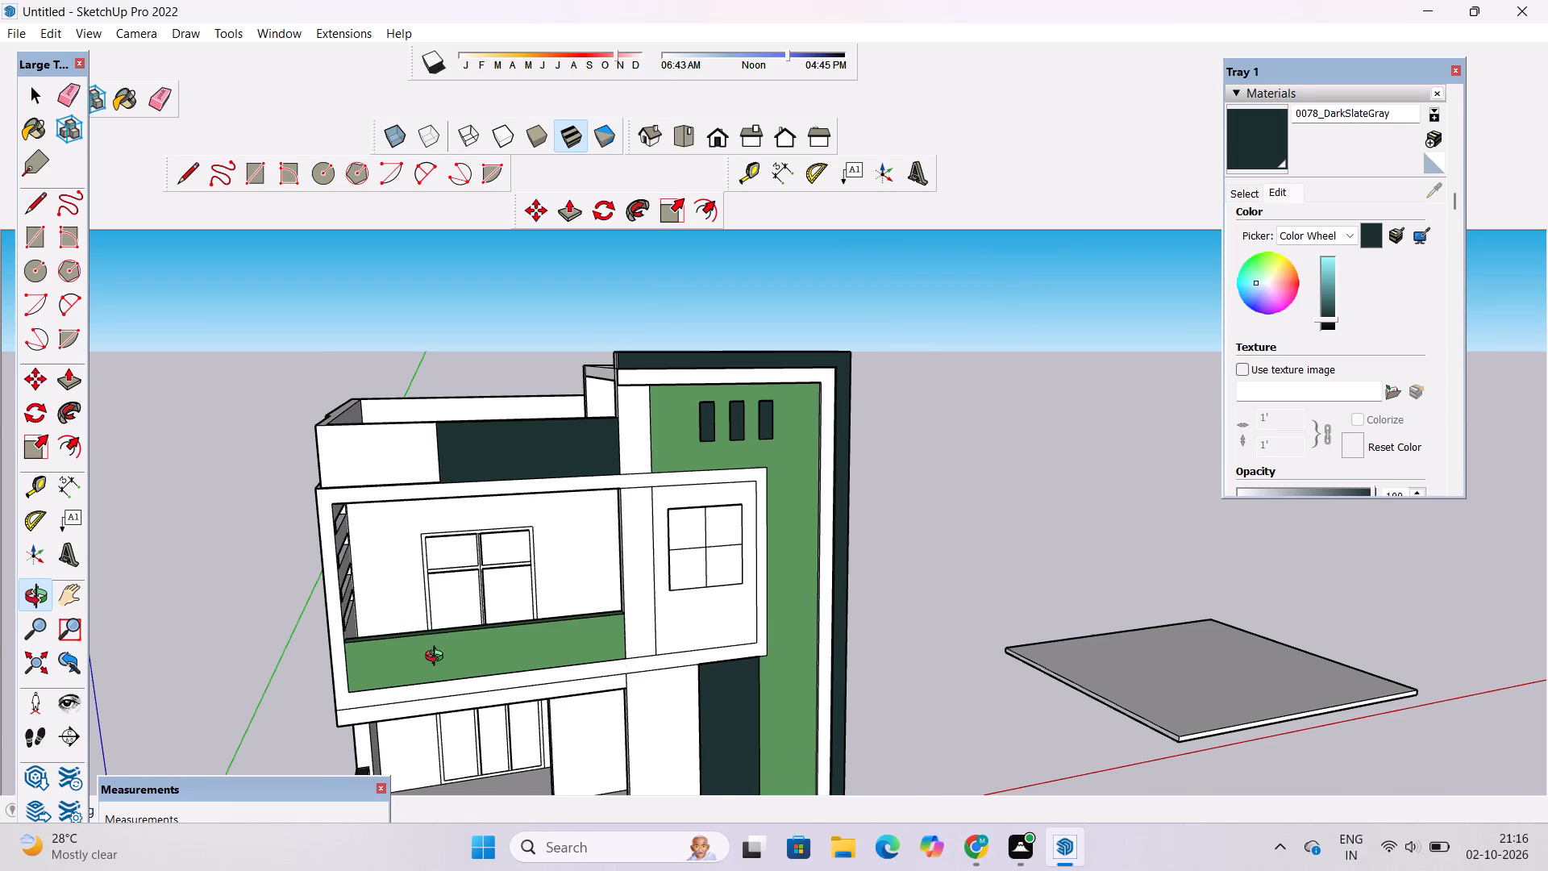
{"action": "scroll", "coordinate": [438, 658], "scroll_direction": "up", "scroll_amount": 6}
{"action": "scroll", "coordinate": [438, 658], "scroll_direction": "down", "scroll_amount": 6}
Examine the house from the front and the slotted side, including the balcony opening and the porch.
{"action": "left_click_drag", "start_coordinate": [445, 674], "coordinate": [434, 623]}
{"action": "scroll", "coordinate": [431, 615], "scroll_direction": "up", "scroll_amount": 3}
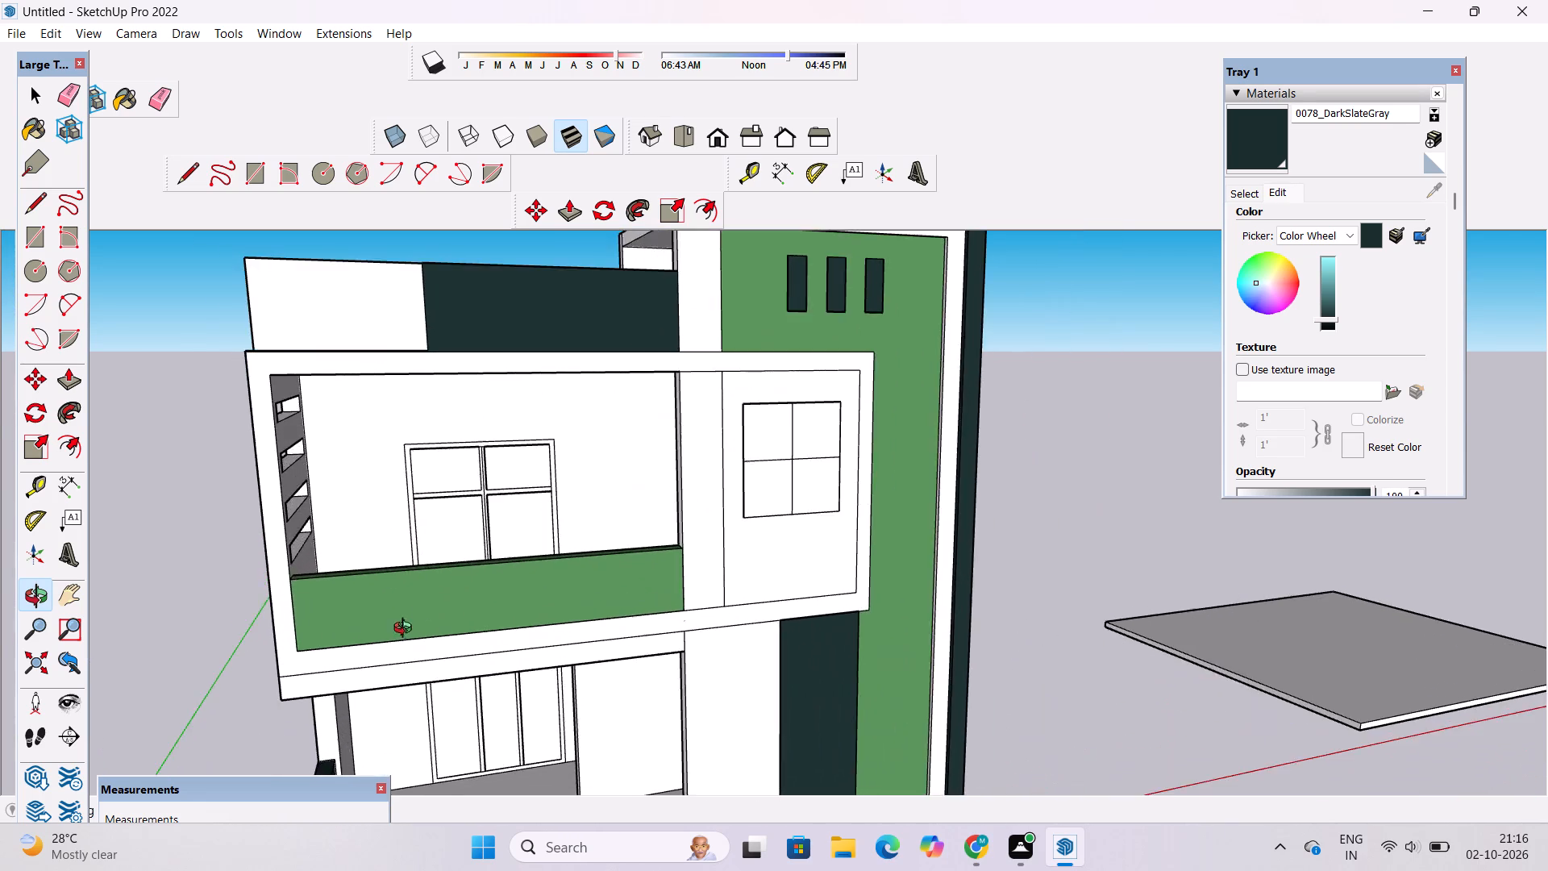
{"action": "left_click_drag", "start_coordinate": [406, 633], "coordinate": [593, 619]}
{"action": "scroll", "coordinate": [581, 615], "scroll_direction": "up", "scroll_amount": 4}
{"action": "left_click_drag", "start_coordinate": [413, 655], "coordinate": [726, 666]}
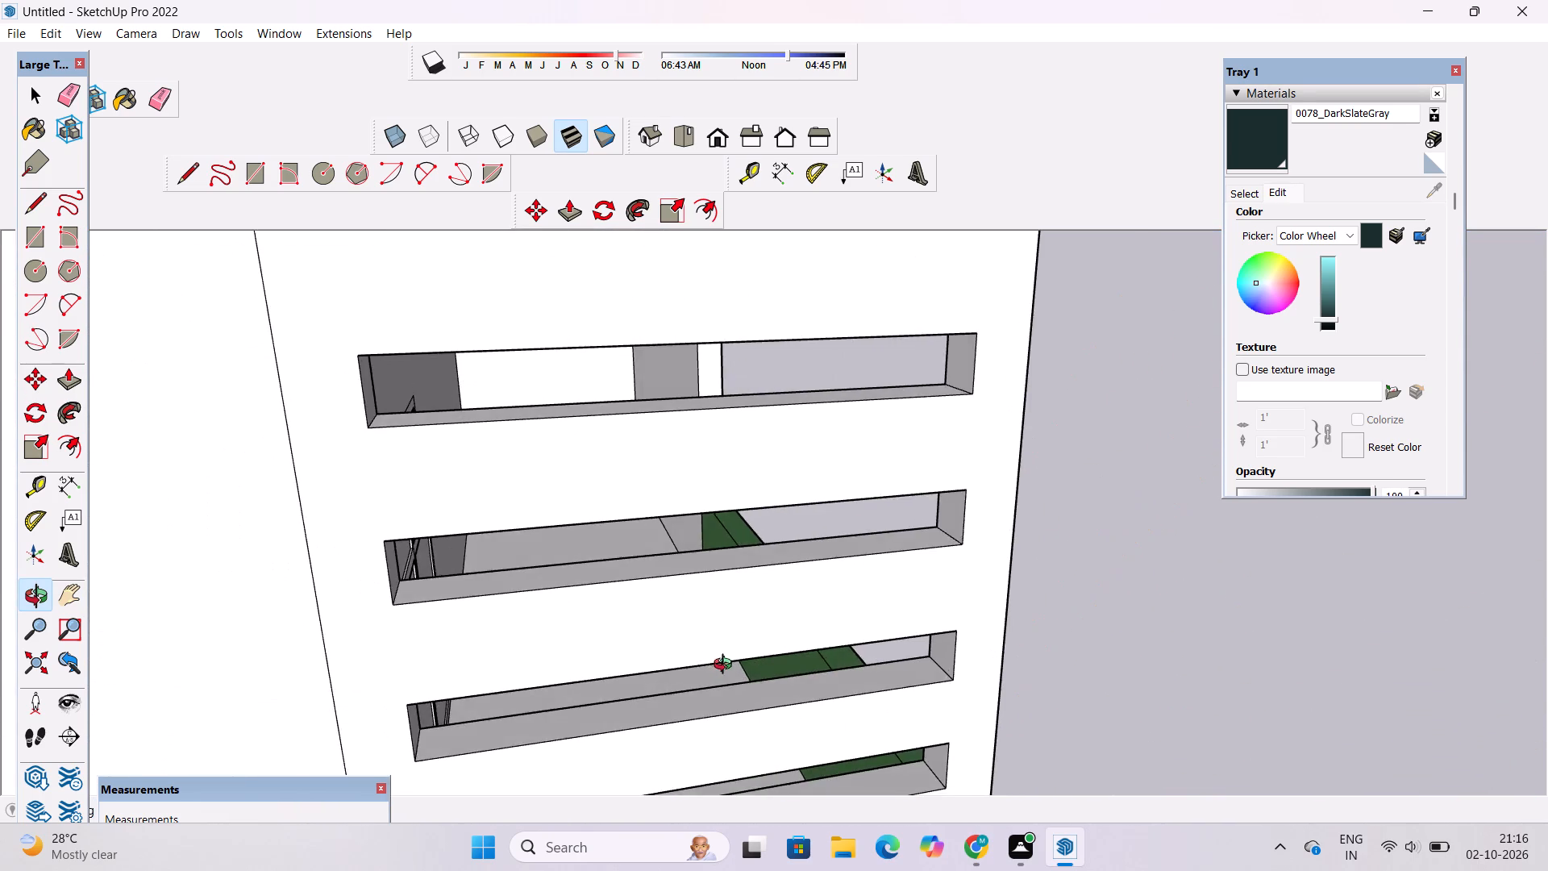
{"action": "left_click_drag", "start_coordinate": [726, 666], "coordinate": [467, 656]}
{"action": "scroll", "coordinate": [460, 642], "scroll_direction": "down", "scroll_amount": 5}
{"action": "left_click_drag", "start_coordinate": [609, 643], "coordinate": [521, 635]}
{"action": "left_click_drag", "start_coordinate": [521, 631], "coordinate": [530, 654], "text": "shift"}
{"action": "left_click_drag", "start_coordinate": [531, 657], "coordinate": [522, 655]}
{"action": "scroll", "coordinate": [518, 650], "scroll_direction": "down", "scroll_amount": 4}
{"action": "left_click_drag", "start_coordinate": [587, 656], "coordinate": [539, 639]}
{"action": "left_click_drag", "start_coordinate": [530, 627], "coordinate": [468, 640], "text": "shift"}
{"action": "left_click_drag", "start_coordinate": [539, 663], "coordinate": [482, 661]}
{"action": "left_click_drag", "start_coordinate": [483, 661], "coordinate": [484, 659], "text": "shift"}
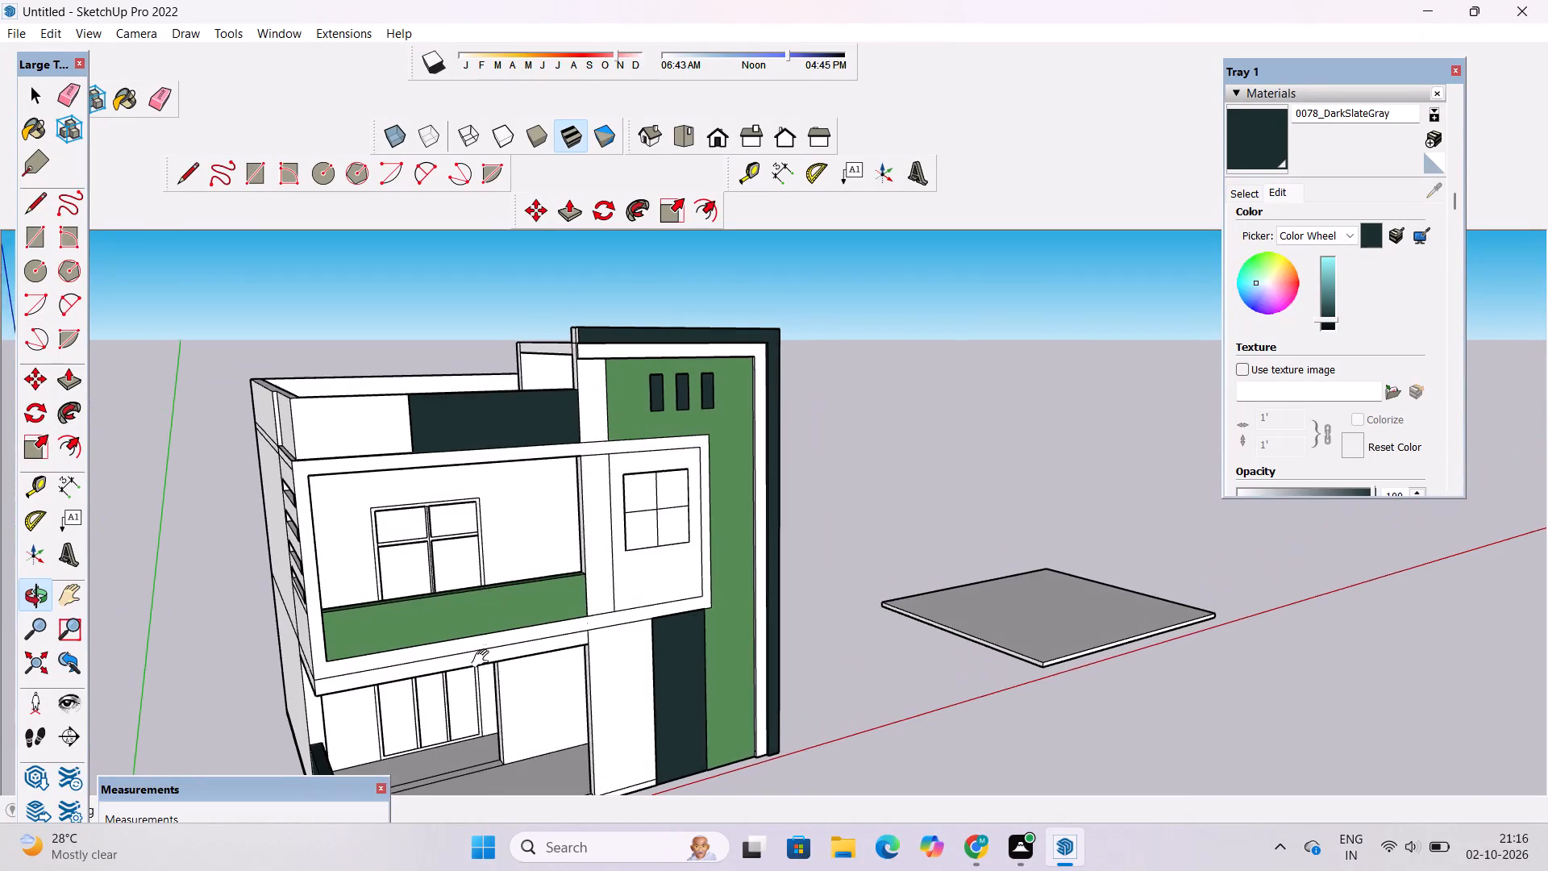
{"action": "left_click_drag", "start_coordinate": [484, 659], "coordinate": [484, 636], "text": "shift"}
{"action": "scroll", "coordinate": [484, 636], "scroll_direction": "down", "scroll_amount": 3}
{"action": "left_click_drag", "start_coordinate": [535, 668], "coordinate": [535, 635], "text": "shift"}
{"action": "scroll", "coordinate": [545, 637], "scroll_direction": "up", "scroll_amount": 3}
{"action": "left_click_drag", "start_coordinate": [655, 677], "coordinate": [588, 665]}
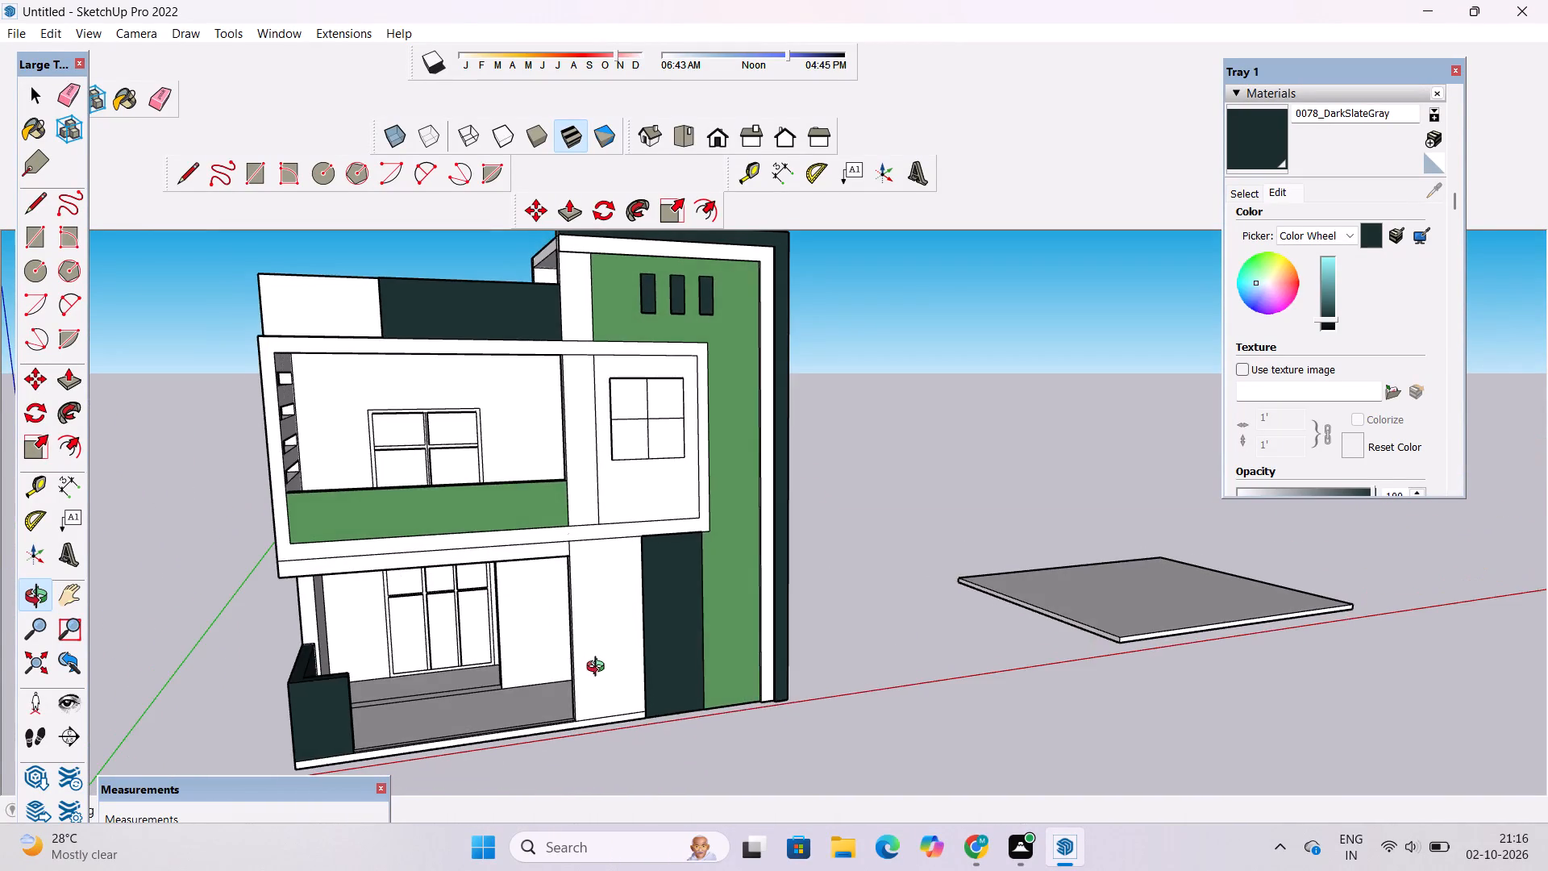
{"action": "left_click_drag", "start_coordinate": [599, 669], "coordinate": [576, 640]}
{"action": "scroll", "coordinate": [580, 629], "scroll_direction": "up", "scroll_amount": 4, "text": "shift"}
{"action": "left_click_drag", "start_coordinate": [634, 646], "coordinate": [610, 631]}
{"action": "scroll", "coordinate": [603, 624], "scroll_direction": "down", "scroll_amount": 5}
{"action": "left_click", "coordinate": [601, 624], "text": "shift"}
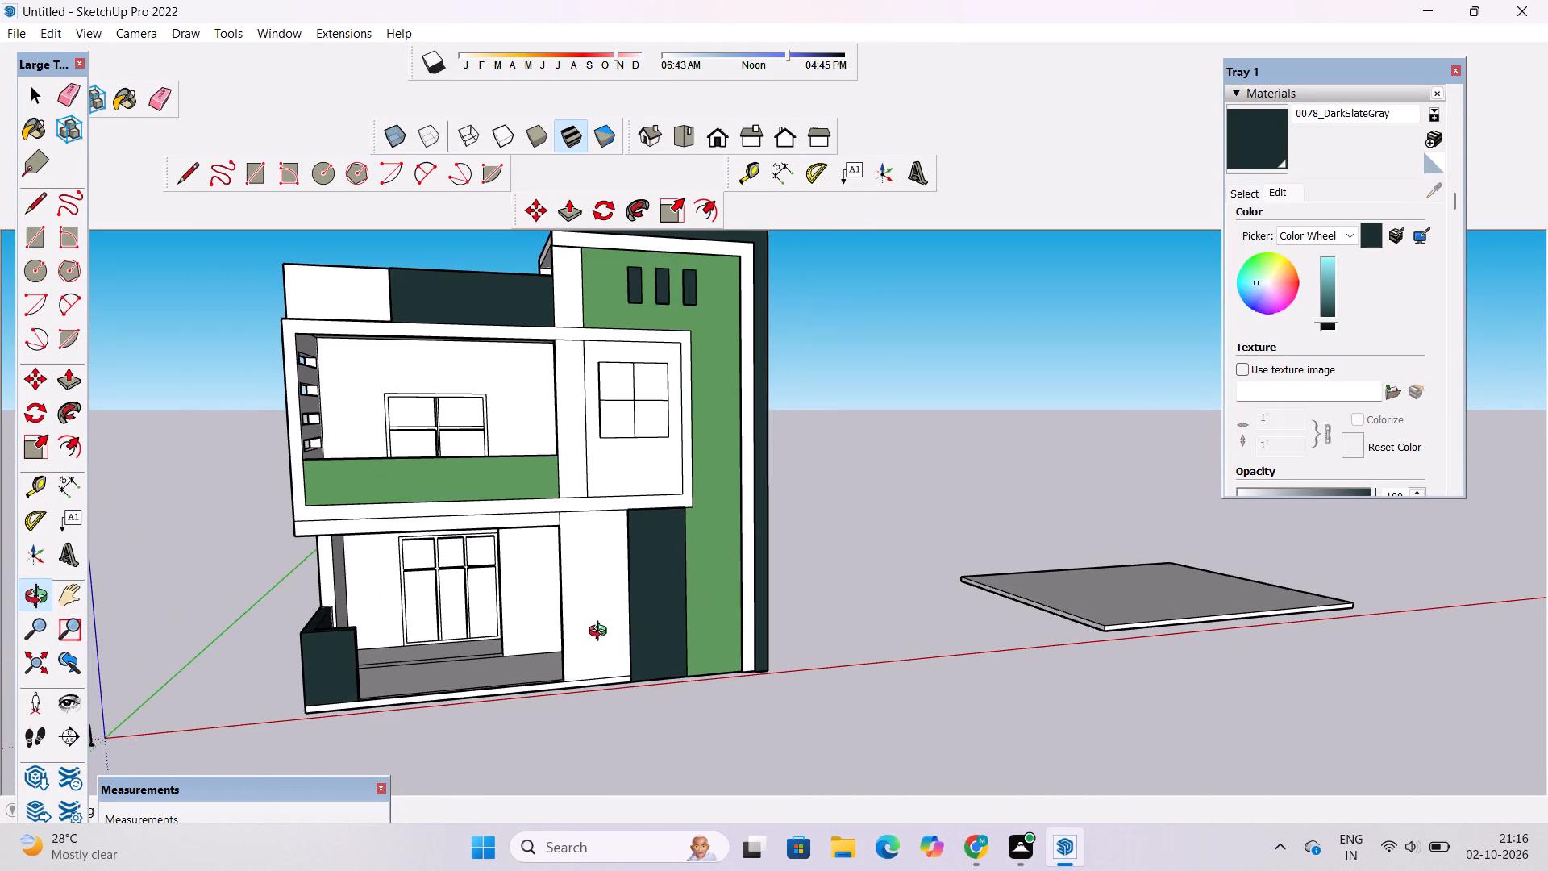
{"action": "scroll", "coordinate": [570, 633], "scroll_direction": "down", "scroll_amount": 3}
{"action": "left_click_drag", "start_coordinate": [495, 638], "coordinate": [571, 655], "text": "shift"}
{"action": "left_click_drag", "start_coordinate": [592, 659], "coordinate": [594, 647]}
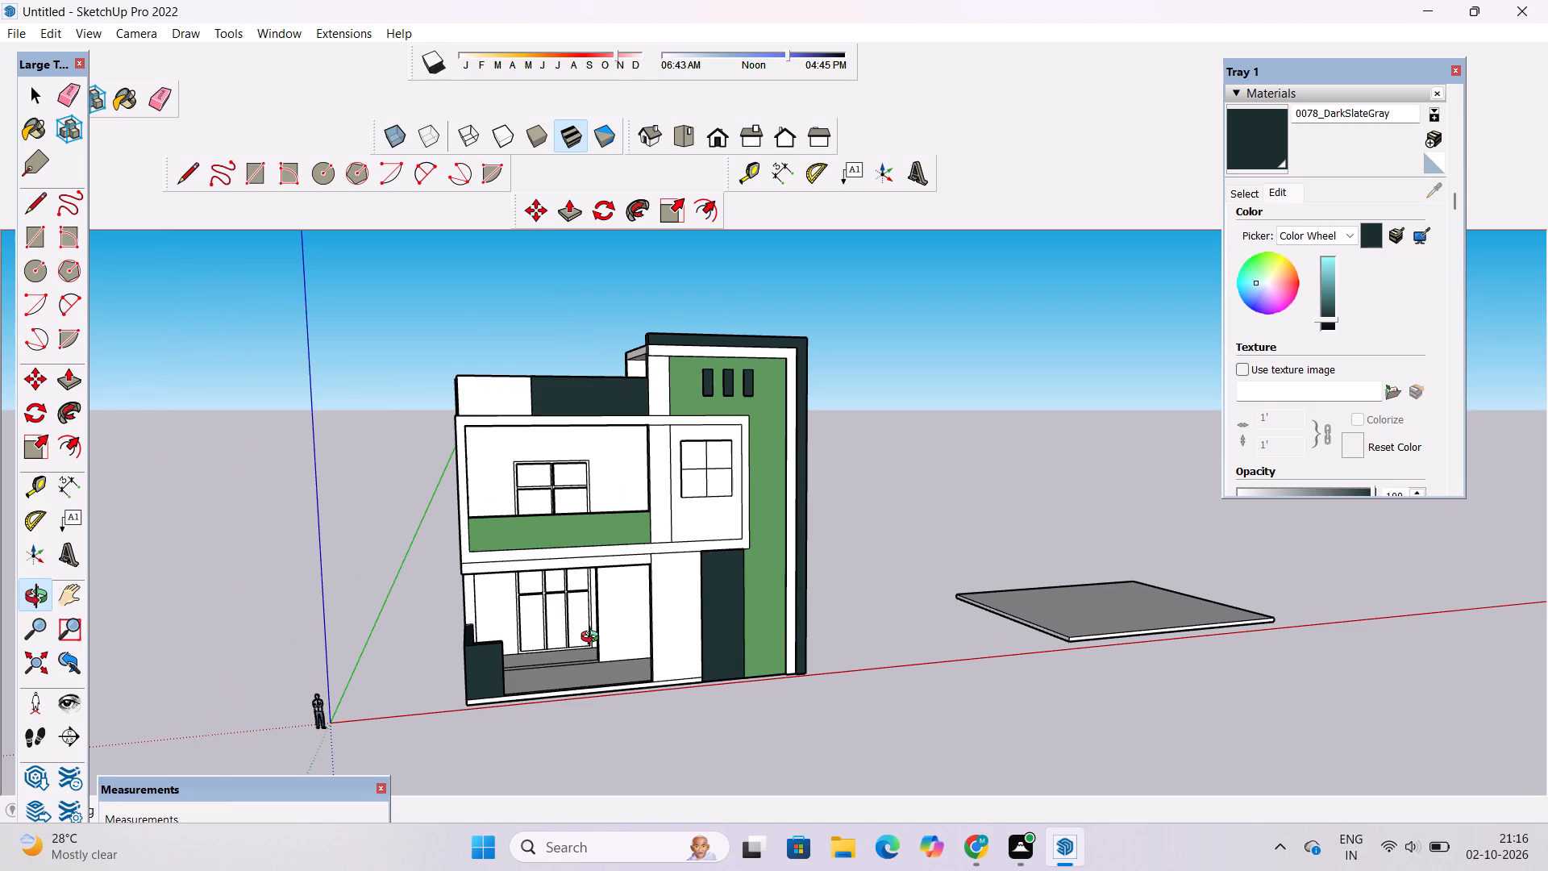
Push/Pull the narrow underside of the frame above the balcony opening 2' downward to form a beam.
{"action": "scroll", "coordinate": [593, 639], "scroll_direction": "up", "scroll_amount": 3}
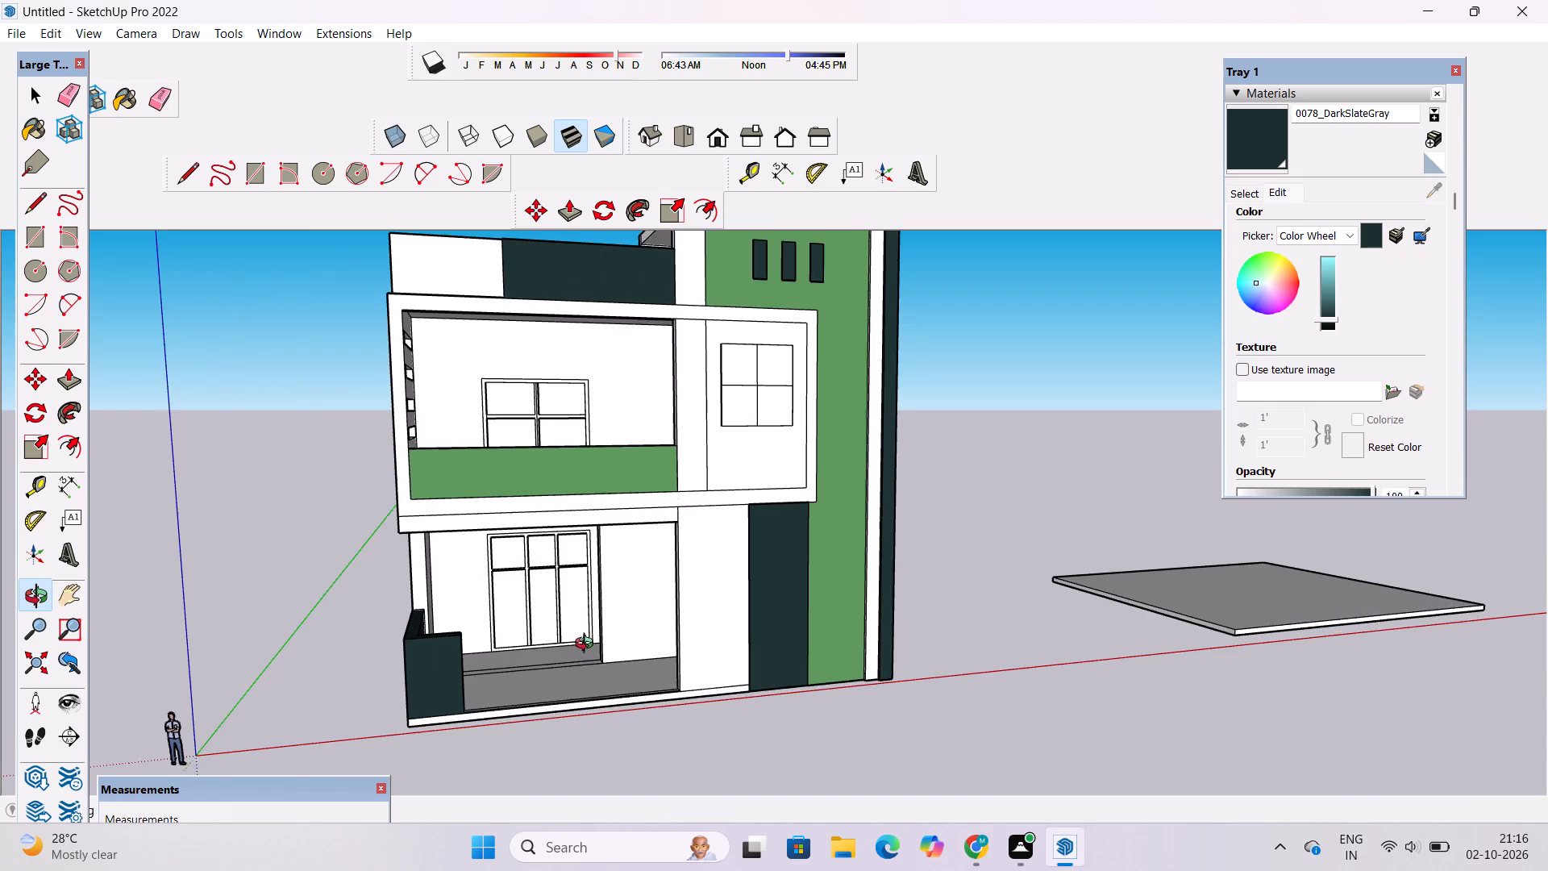
{"action": "left_click_drag", "start_coordinate": [588, 649], "coordinate": [551, 561]}
{"action": "left_click_drag", "start_coordinate": [544, 536], "coordinate": [581, 653], "text": "shift"}
{"action": "scroll", "coordinate": [560, 540], "scroll_direction": "up", "scroll_amount": 4}
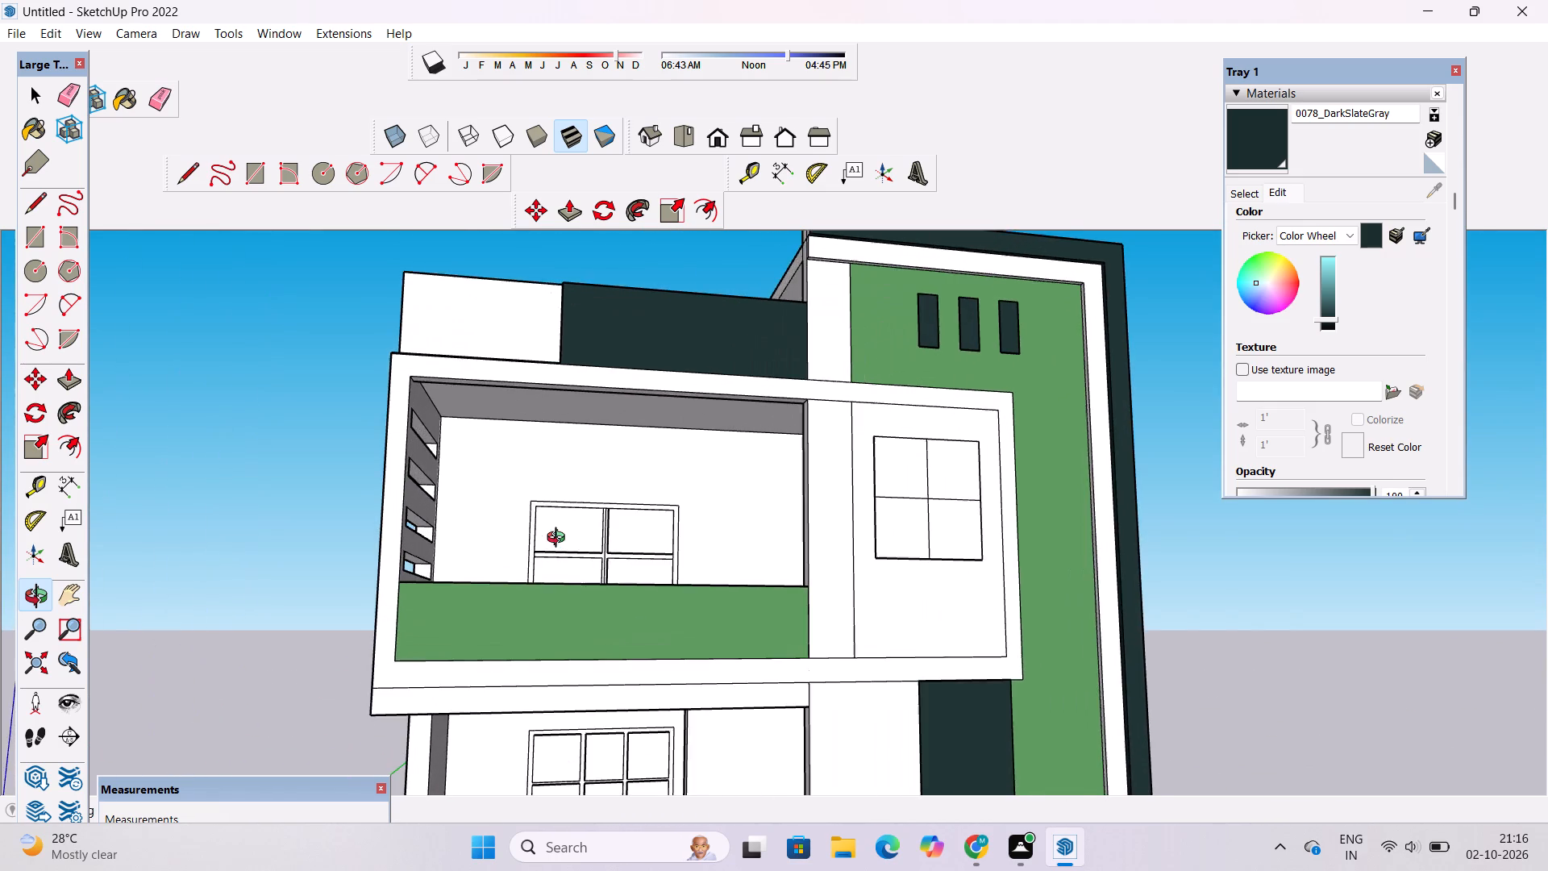
{"action": "left_click_drag", "start_coordinate": [558, 531], "coordinate": [540, 523]}
{"action": "left_click_drag", "start_coordinate": [533, 501], "coordinate": [522, 615]}
{"action": "scroll", "coordinate": [514, 563], "scroll_direction": "up", "scroll_amount": 7}
{"action": "left_click_drag", "start_coordinate": [515, 565], "coordinate": [517, 515]}
{"action": "left_click_drag", "start_coordinate": [518, 506], "coordinate": [497, 506], "text": "shift"}
{"action": "left_click_drag", "start_coordinate": [497, 506], "coordinate": [485, 514]}
{"action": "key", "text": "p"}
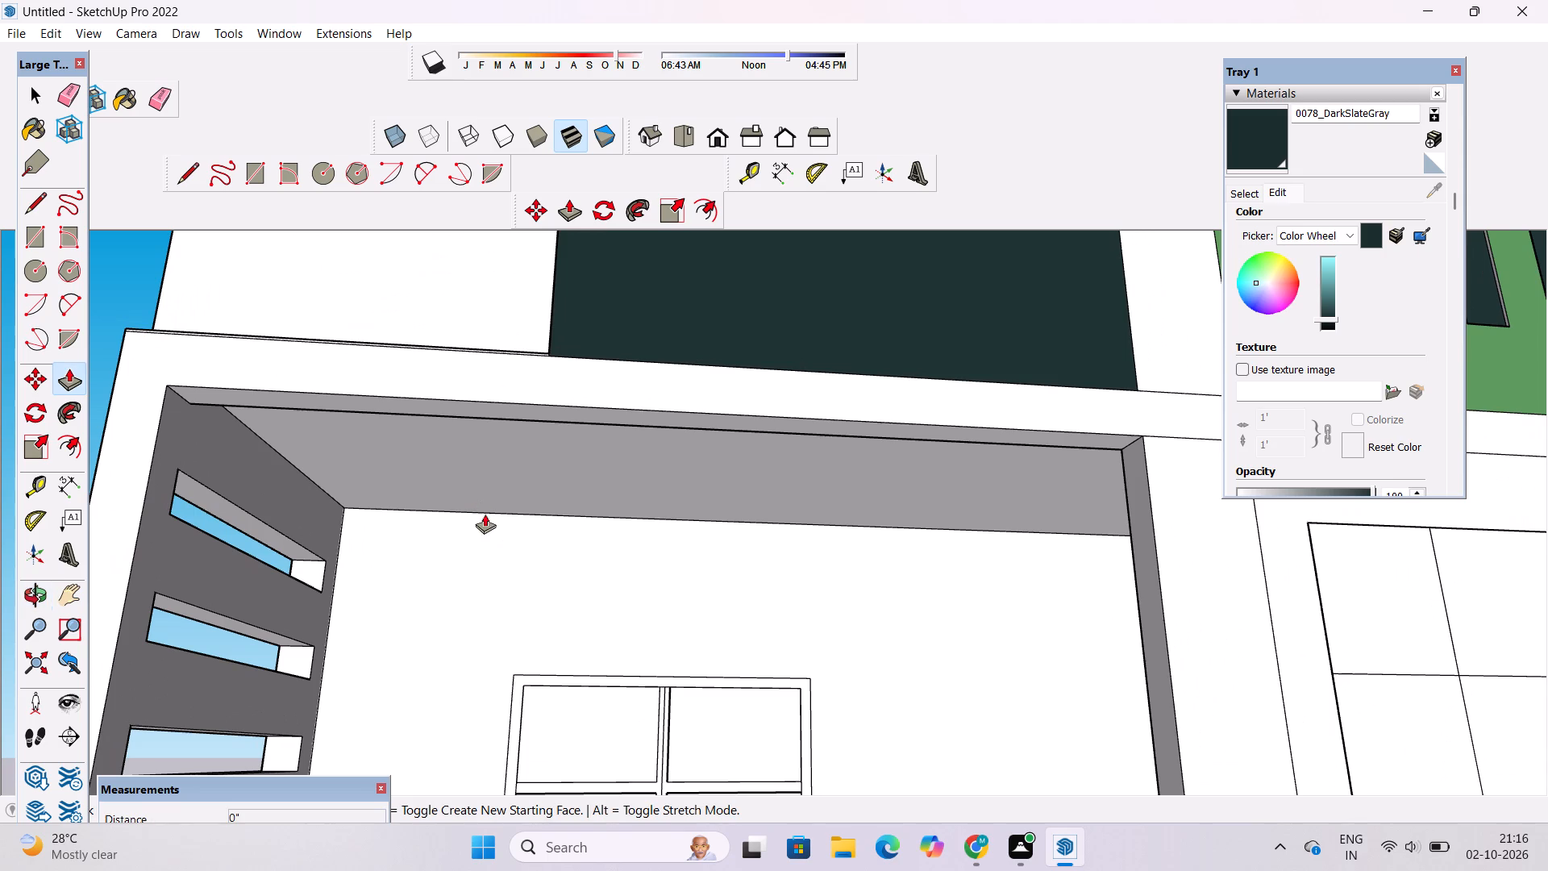
{"action": "left_click", "coordinate": [571, 410]}
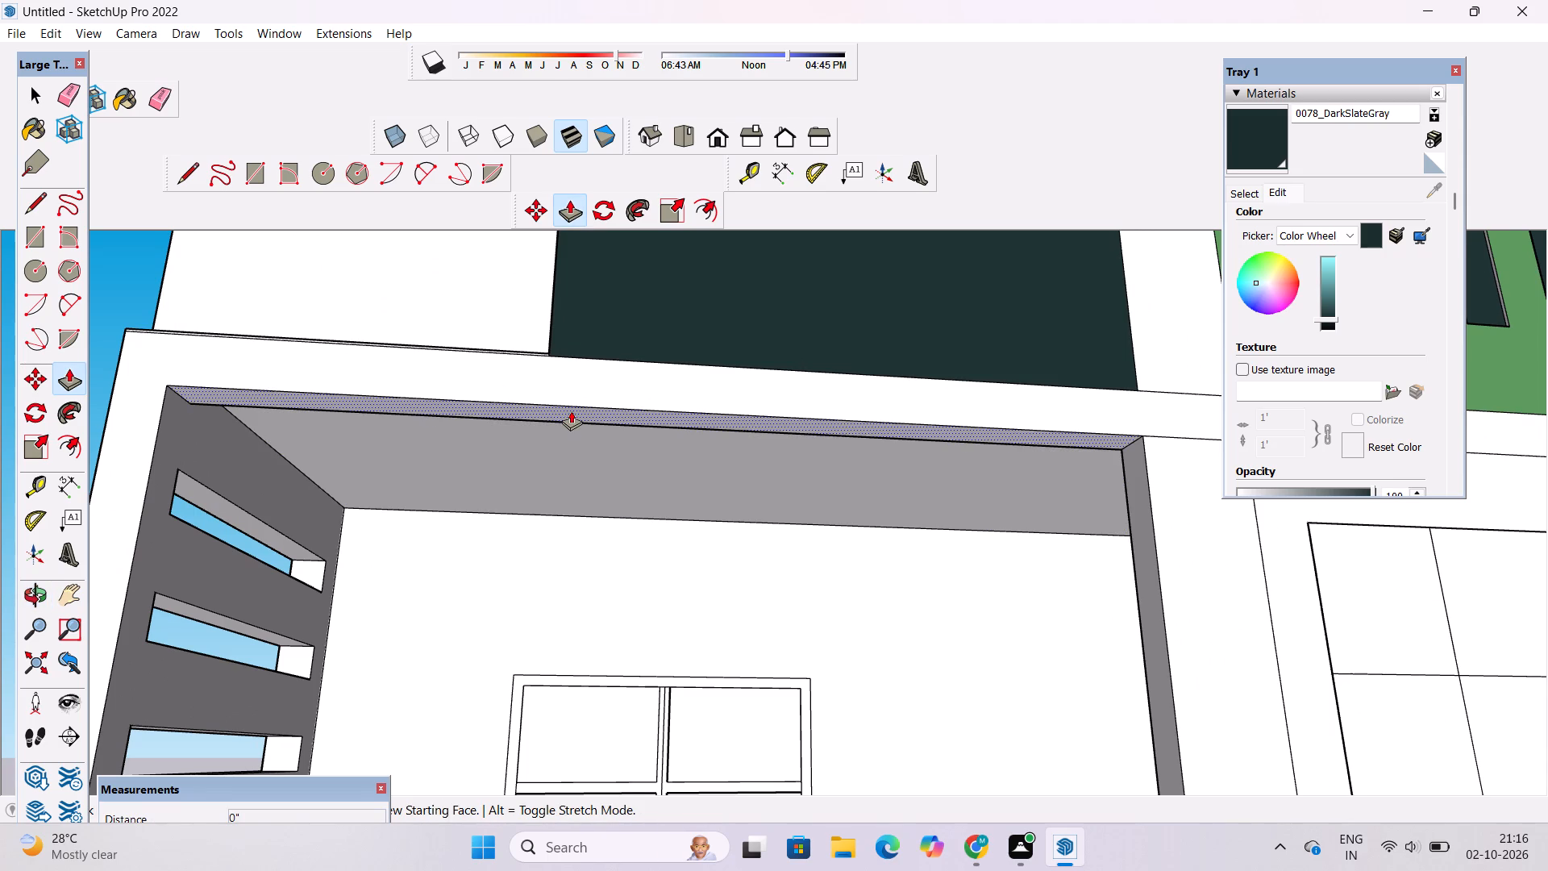
{"action": "scroll", "coordinate": [564, 419], "scroll_direction": "down", "scroll_amount": 3}
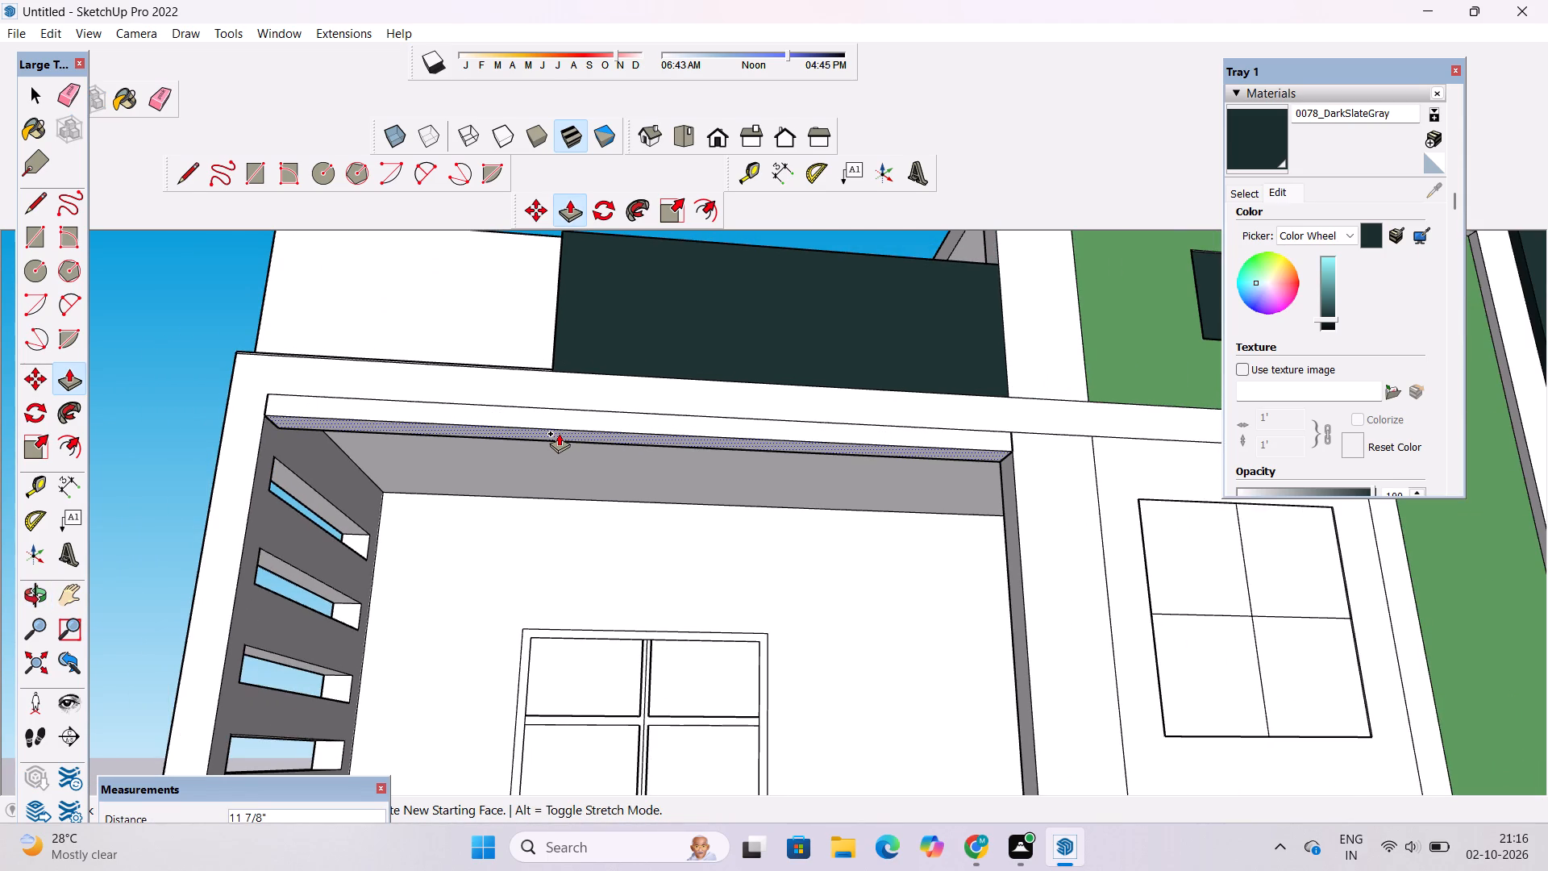
{"action": "type", "text": "2'"}
{"action": "key", "text": "Return"}
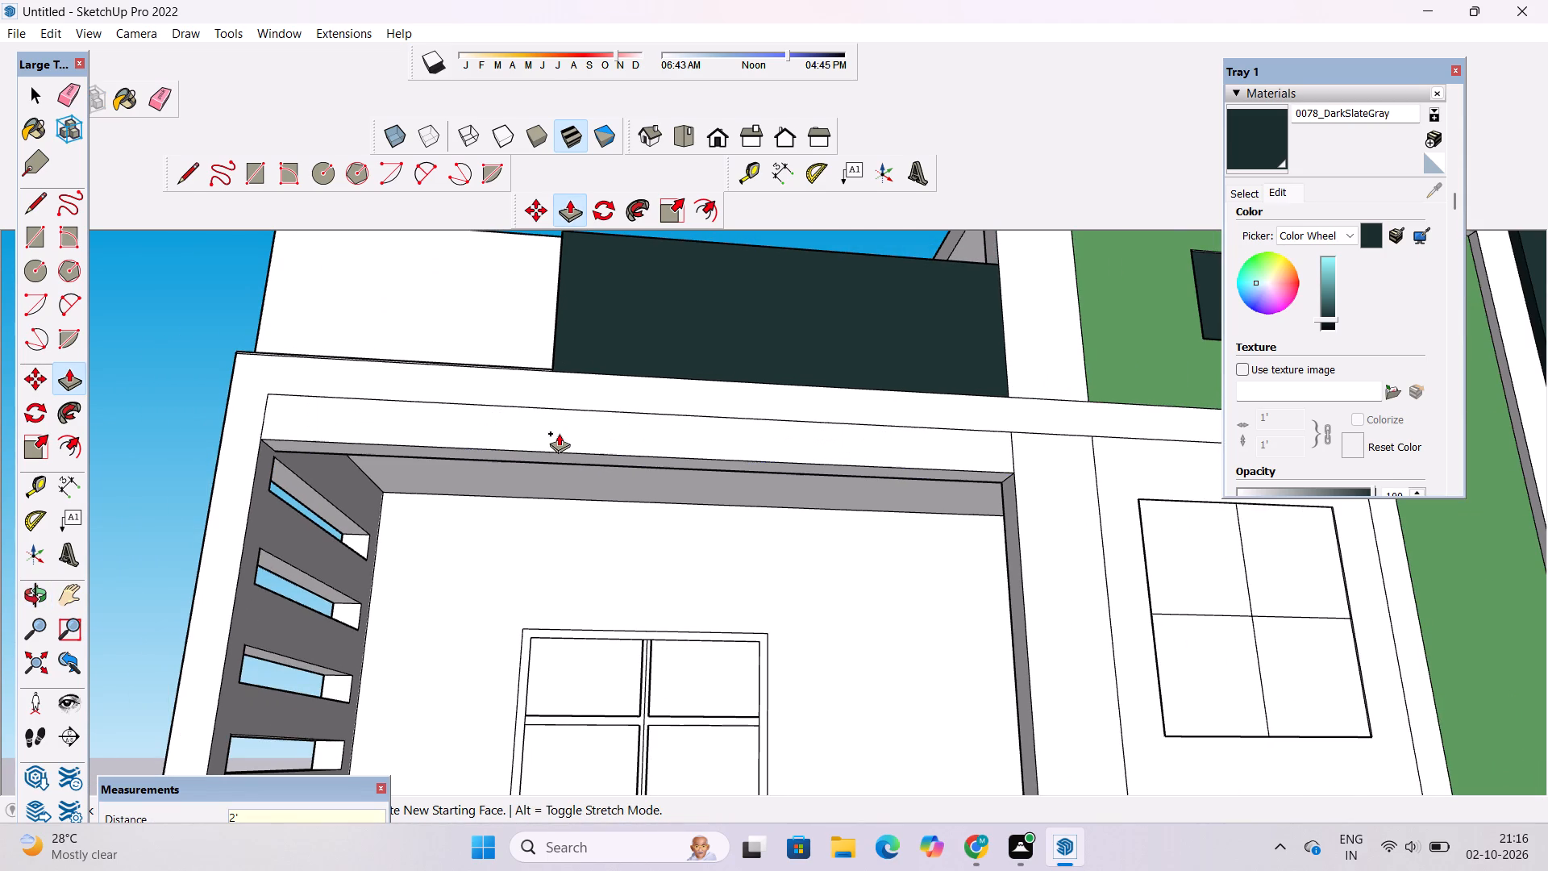
Examine the beam above the balcony opening from the front, the side and above.
{"action": "key", "text": "o"}
{"action": "left_click_drag", "start_coordinate": [557, 434], "coordinate": [622, 569]}
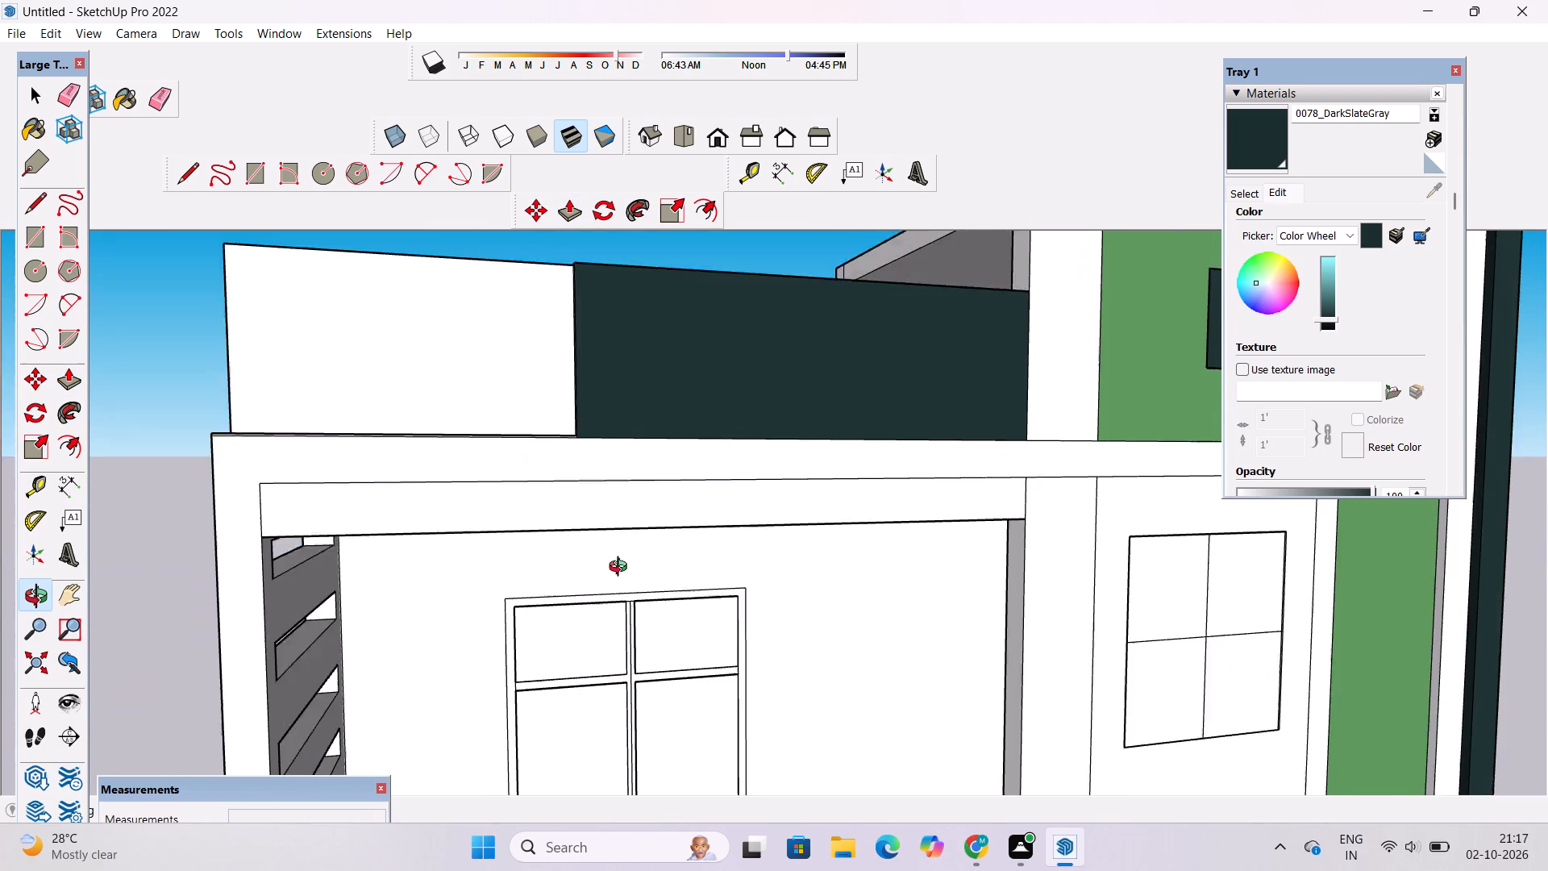
{"action": "left_click_drag", "start_coordinate": [622, 569], "coordinate": [624, 573]}
{"action": "left_click_drag", "start_coordinate": [623, 573], "coordinate": [568, 480], "text": "shift"}
{"action": "left_click_drag", "start_coordinate": [565, 478], "coordinate": [690, 523]}
{"action": "scroll", "coordinate": [700, 524], "scroll_direction": "down", "scroll_amount": 3}
{"action": "left_click_drag", "start_coordinate": [700, 524], "coordinate": [616, 468], "text": "shift"}
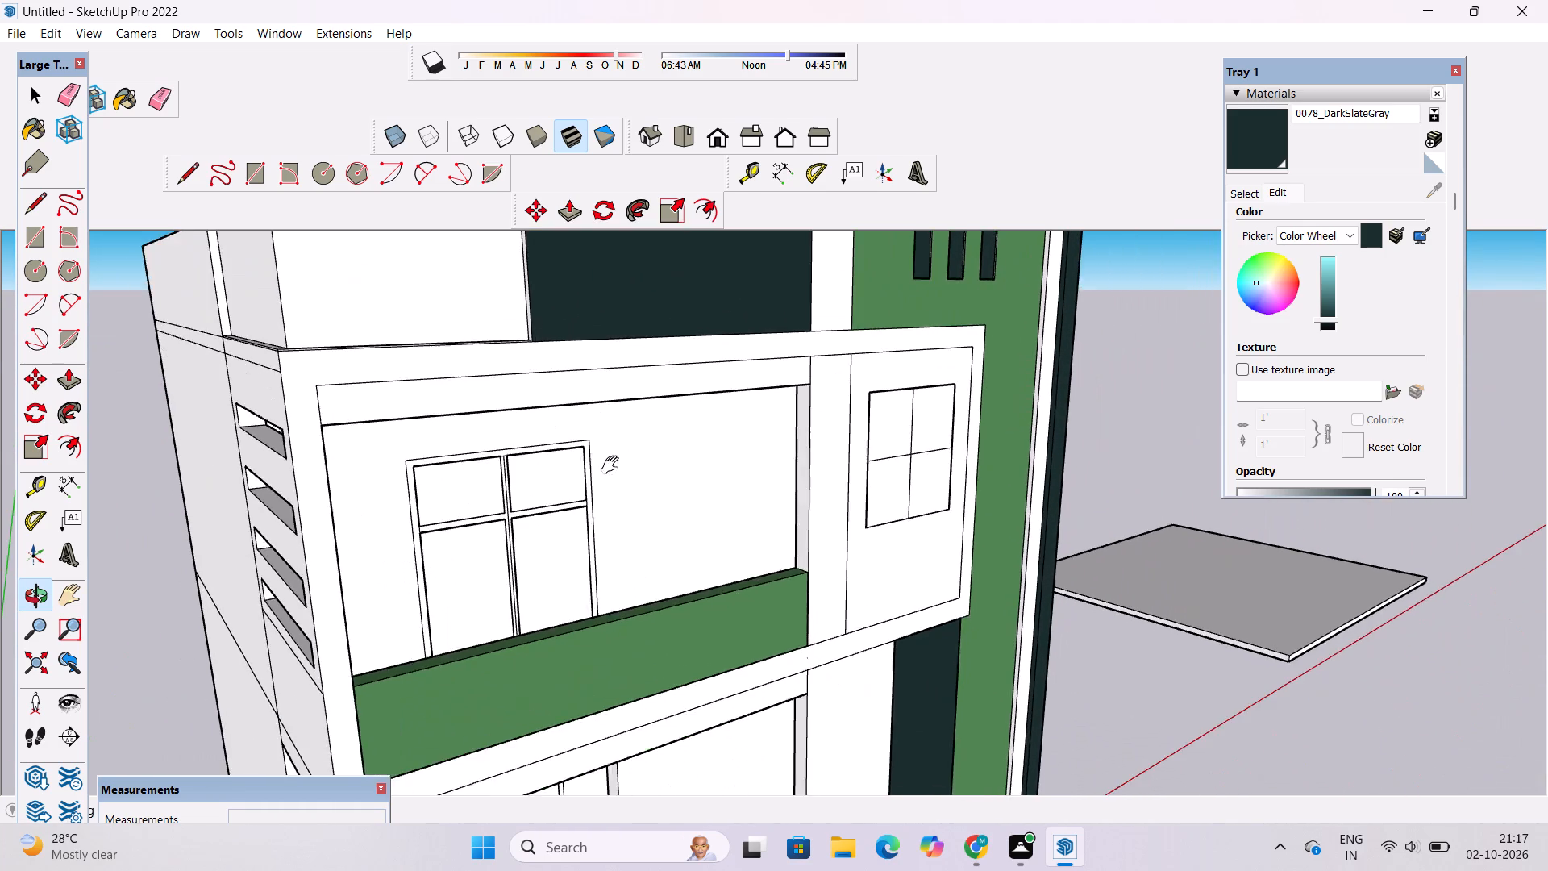
{"action": "left_click_drag", "start_coordinate": [614, 465], "coordinate": [654, 525]}
{"action": "scroll", "coordinate": [657, 459], "scroll_direction": "up", "scroll_amount": 6}
{"action": "scroll", "coordinate": [627, 452], "scroll_direction": "down", "scroll_amount": 5}
{"action": "left_click_drag", "start_coordinate": [497, 416], "coordinate": [512, 473]}
{"action": "left_click_drag", "start_coordinate": [456, 500], "coordinate": [616, 453], "text": "shift"}
{"action": "scroll", "coordinate": [524, 476], "scroll_direction": "up", "scroll_amount": 8}
{"action": "left_click_drag", "start_coordinate": [528, 496], "coordinate": [556, 559]}
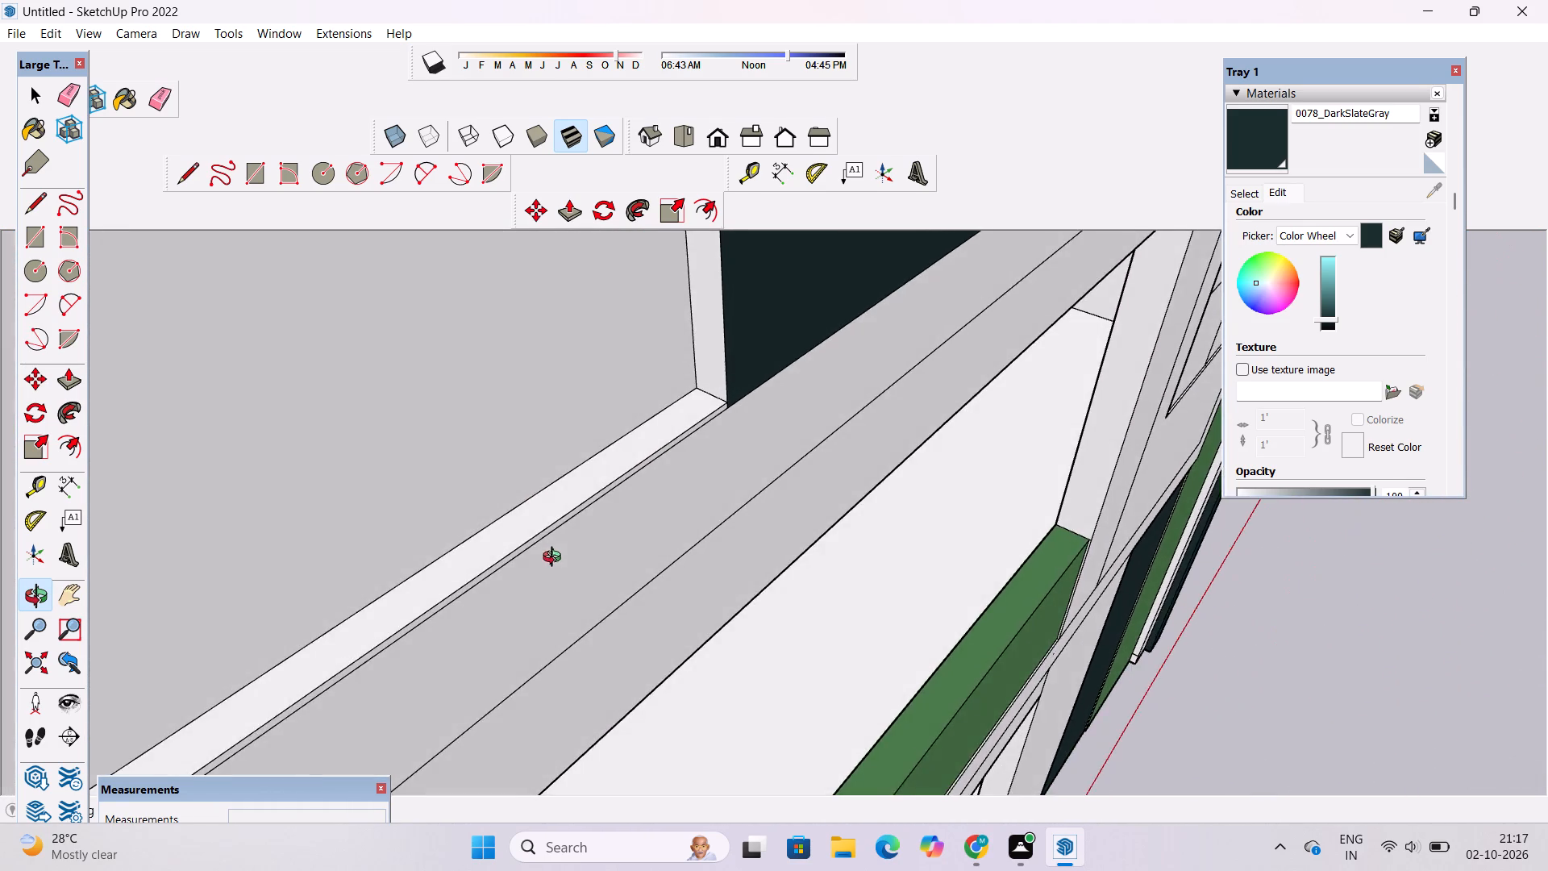
{"action": "left_click_drag", "start_coordinate": [556, 559], "coordinate": [451, 470]}
{"action": "scroll", "coordinate": [421, 456], "scroll_direction": "down", "scroll_amount": 15}
{"action": "left_click_drag", "start_coordinate": [493, 552], "coordinate": [479, 465]}
{"action": "left_click_drag", "start_coordinate": [479, 461], "coordinate": [456, 506], "text": "shift"}
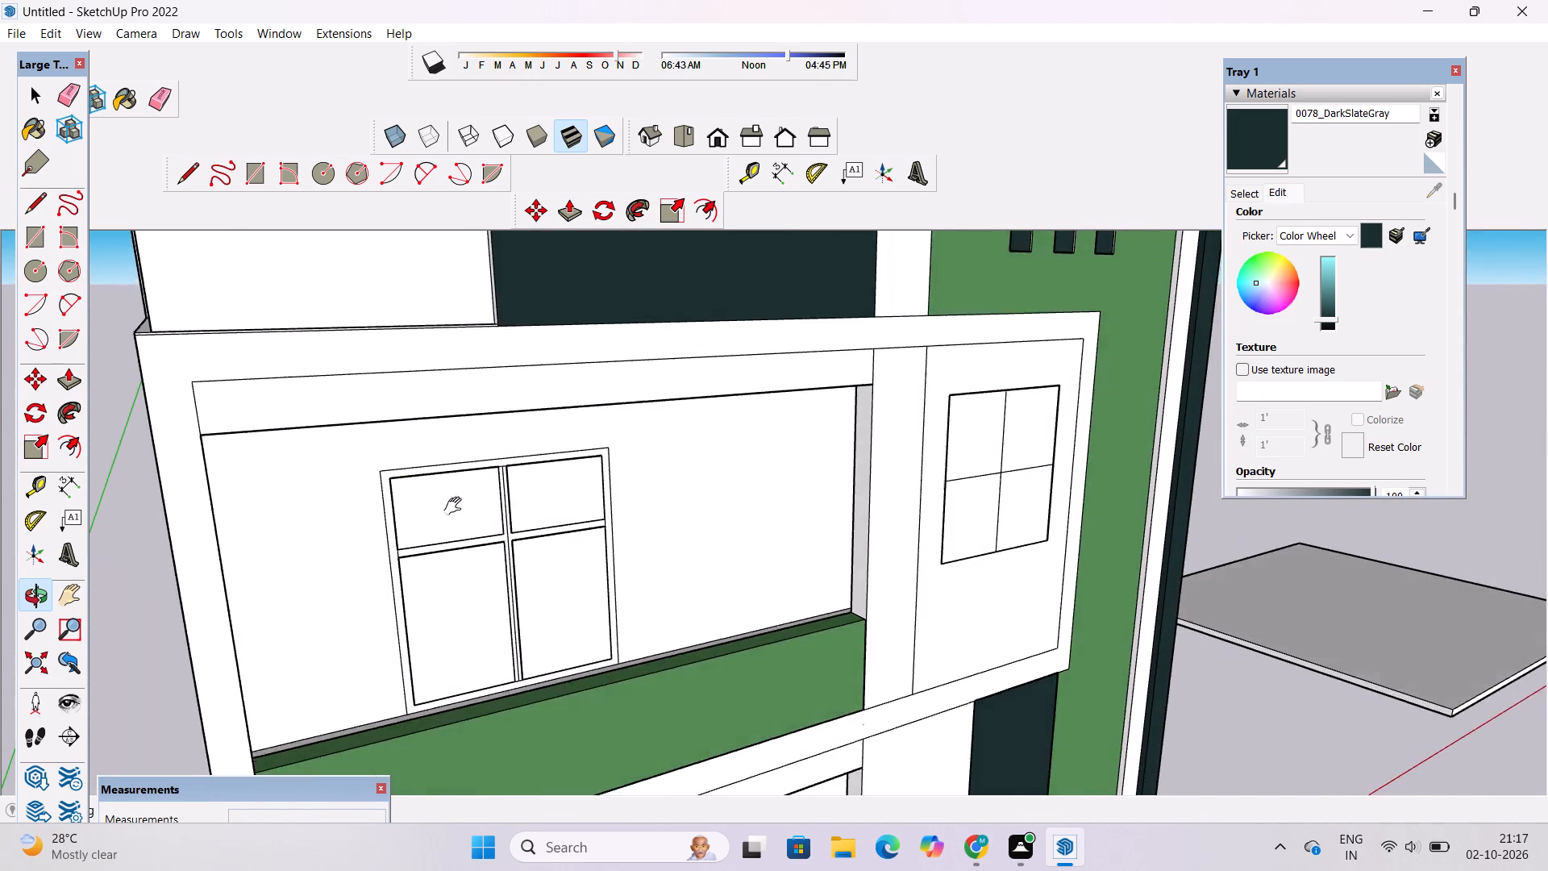
{"action": "left_click_drag", "start_coordinate": [456, 506], "coordinate": [451, 528], "text": "shift"}
{"action": "left_click_drag", "start_coordinate": [451, 531], "coordinate": [447, 494]}
{"action": "left_click_drag", "start_coordinate": [447, 490], "coordinate": [447, 523], "text": "shift"}
{"action": "left_click_drag", "start_coordinate": [447, 523], "coordinate": [454, 531]}
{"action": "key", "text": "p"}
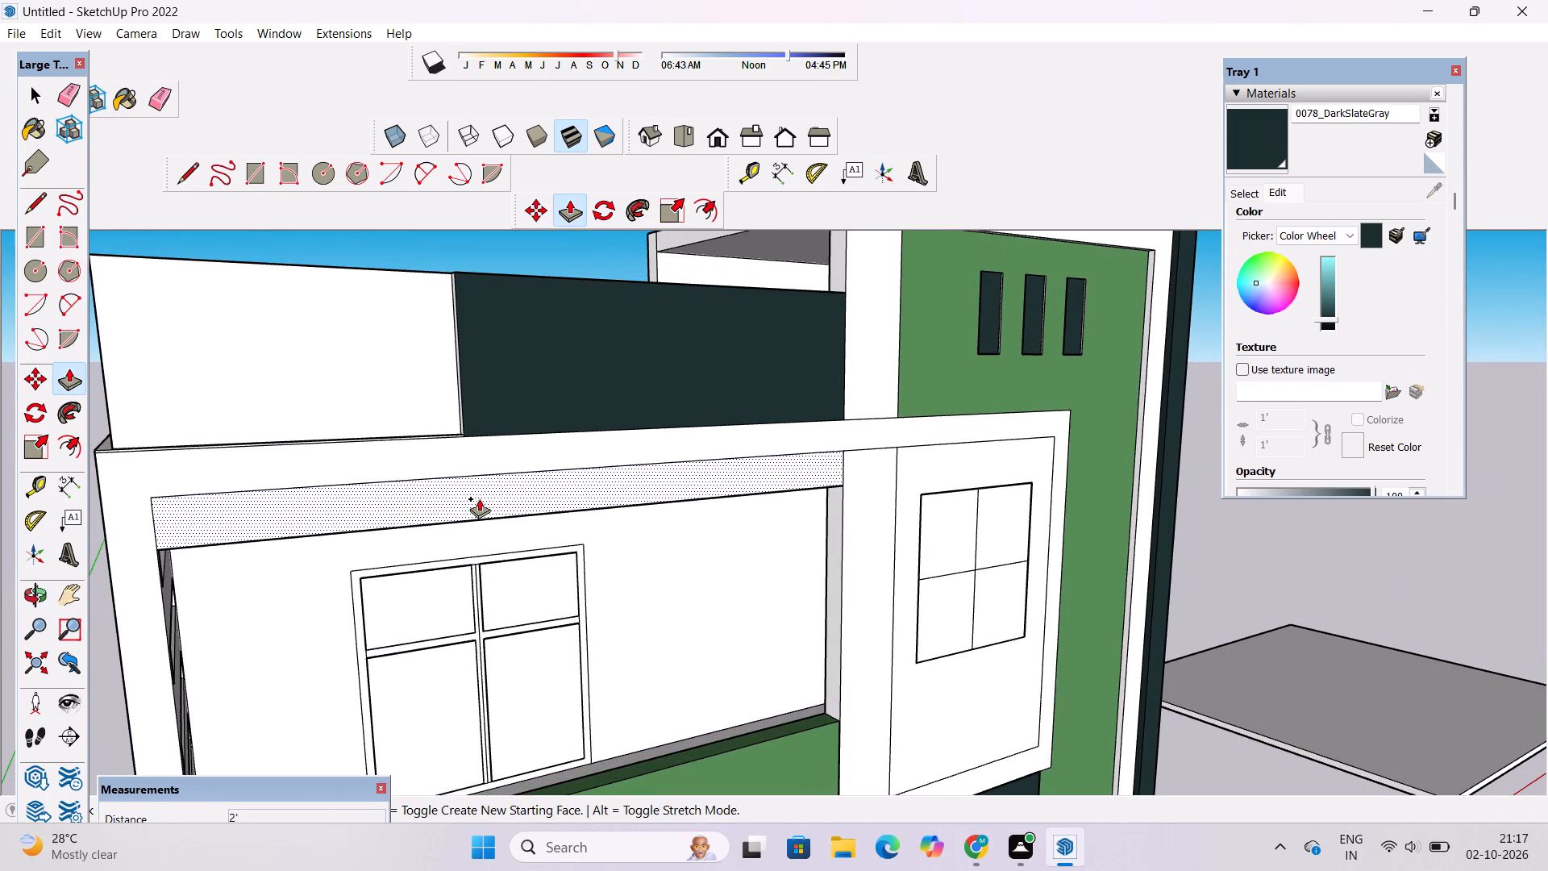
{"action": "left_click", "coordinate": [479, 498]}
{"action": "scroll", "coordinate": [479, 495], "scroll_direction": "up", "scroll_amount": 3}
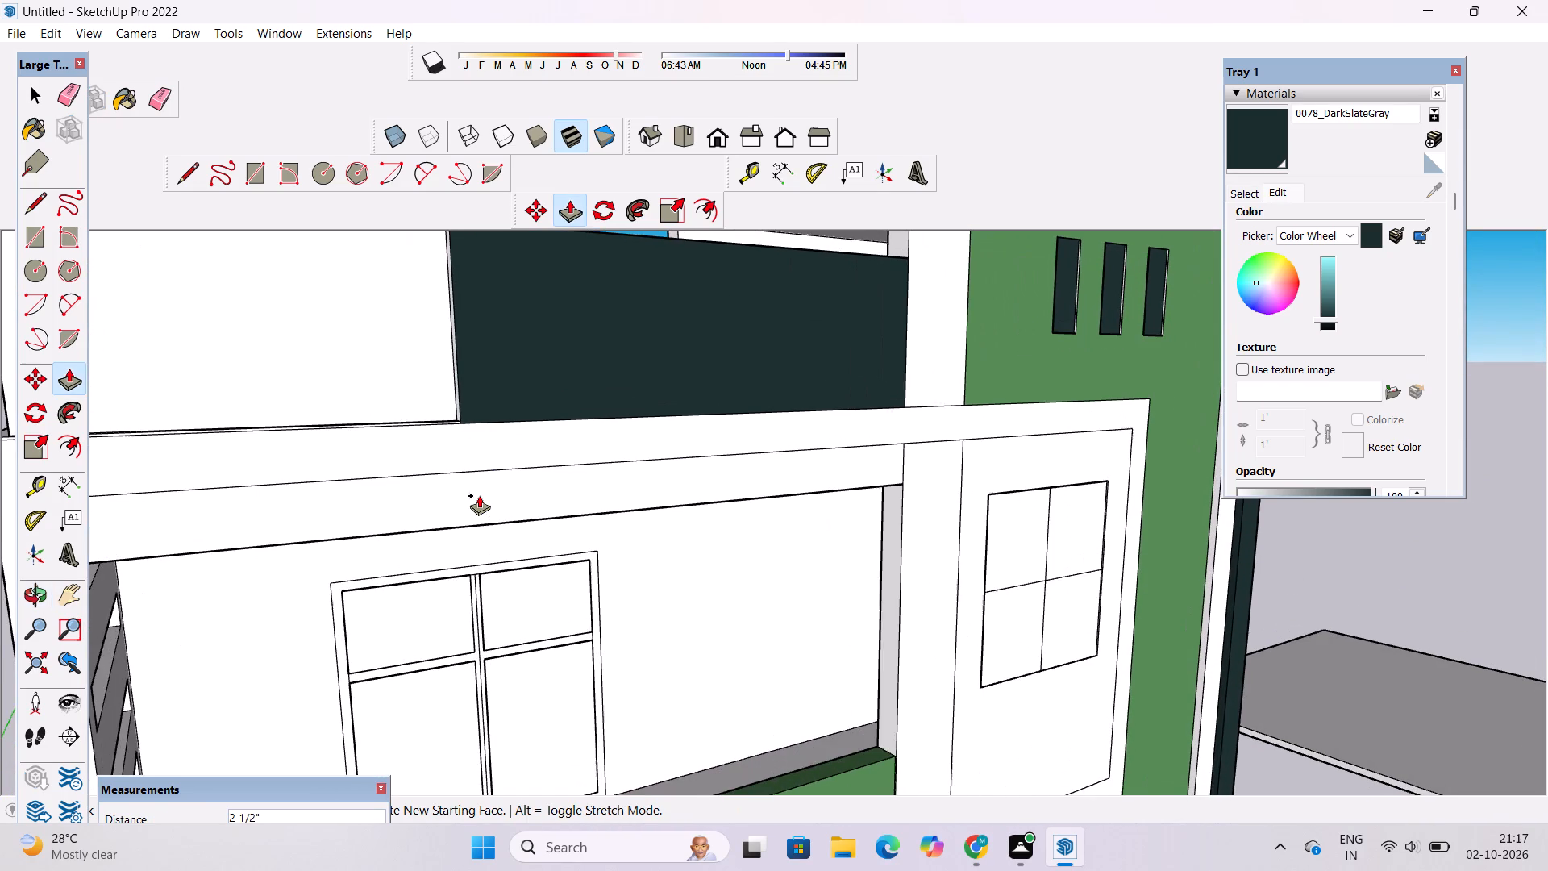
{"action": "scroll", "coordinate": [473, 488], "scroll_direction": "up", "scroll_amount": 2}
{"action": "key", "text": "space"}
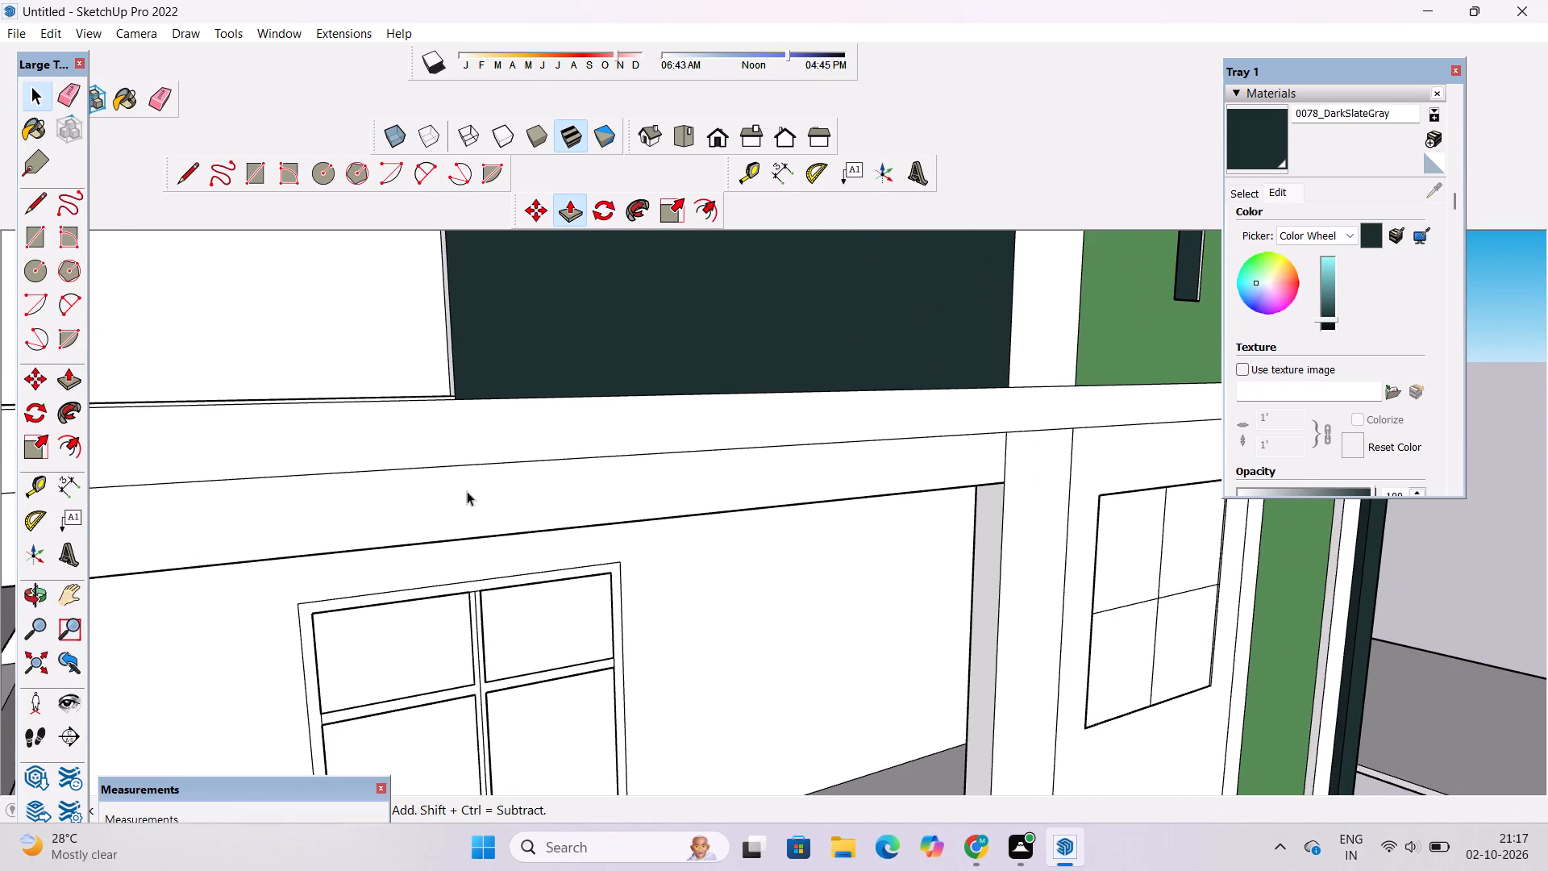
Push the front face of the balcony beam 4" inward from the surrounding frame.
{"action": "left_click", "coordinate": [554, 498]}
{"action": "key", "text": "p"}
{"action": "left_click", "coordinate": [554, 498]}
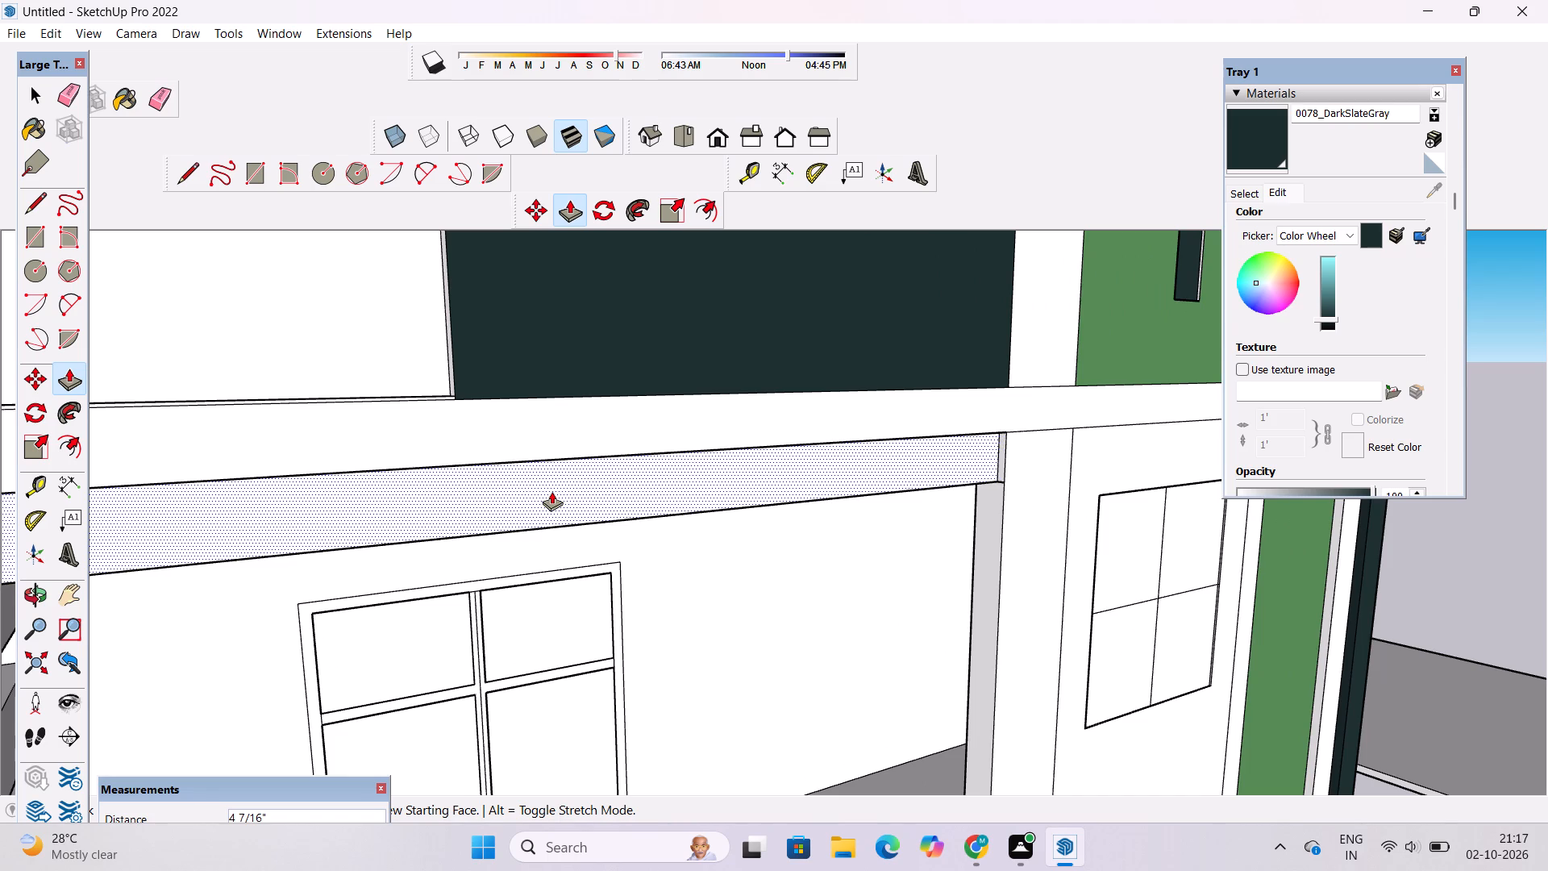
{"action": "type", "text": "4\""}
{"action": "key", "text": "Return"}
Erase the short edge at the beam's lower corner on the balcony jamb beside the four-pane front window.
{"action": "key", "text": "o"}
{"action": "scroll", "coordinate": [551, 497], "scroll_direction": "down", "scroll_amount": 3}
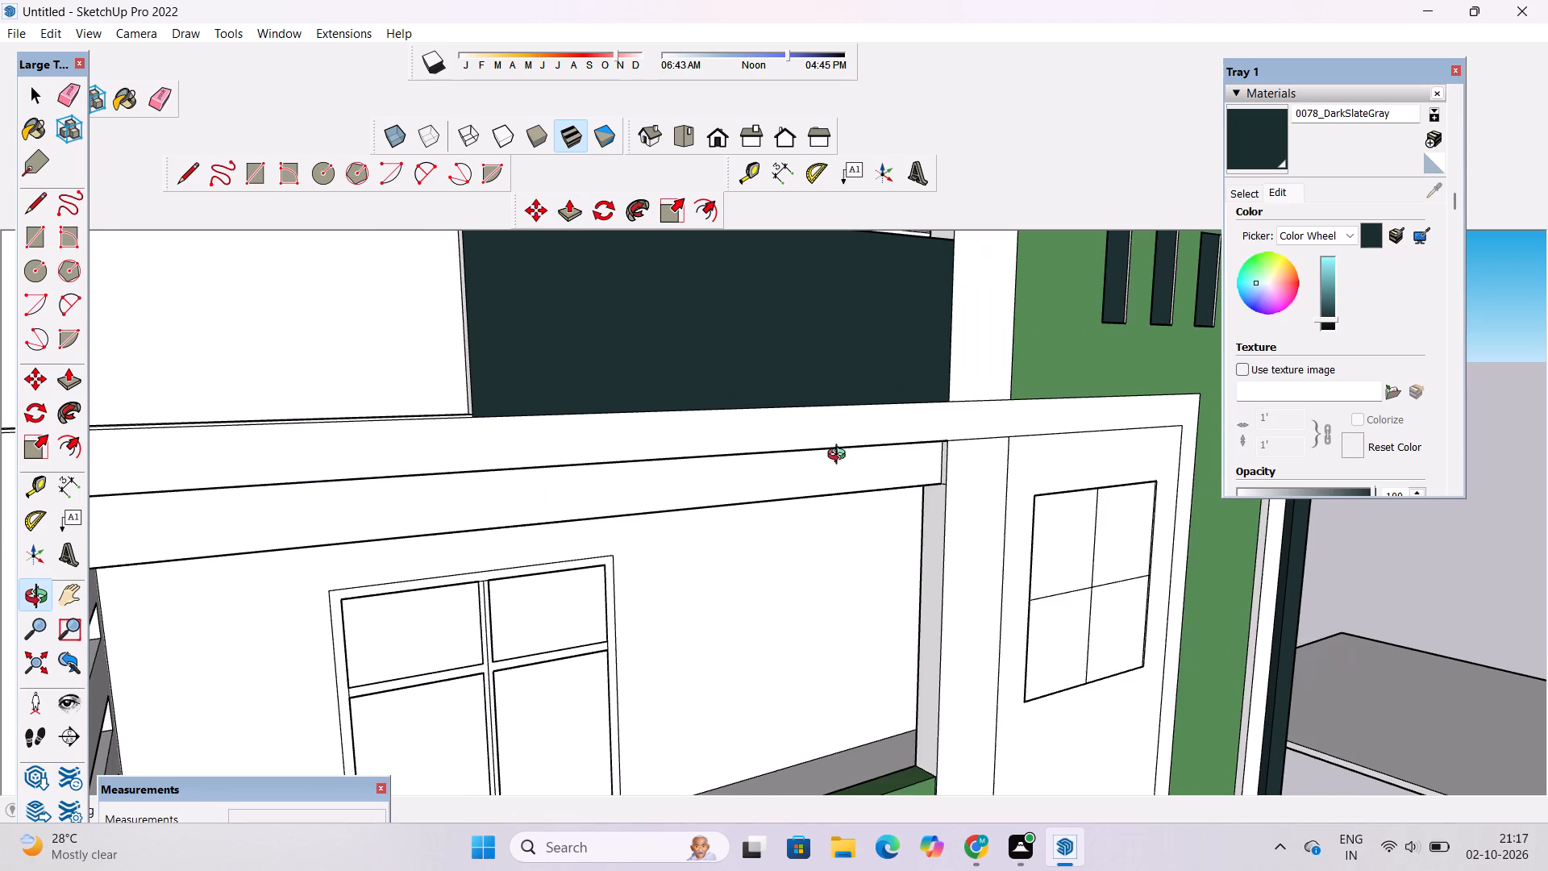
{"action": "scroll", "coordinate": [918, 478], "scroll_direction": "up", "scroll_amount": 20}
{"action": "scroll", "coordinate": [918, 478], "scroll_direction": "up", "scroll_amount": 1}
{"action": "key", "text": "e"}
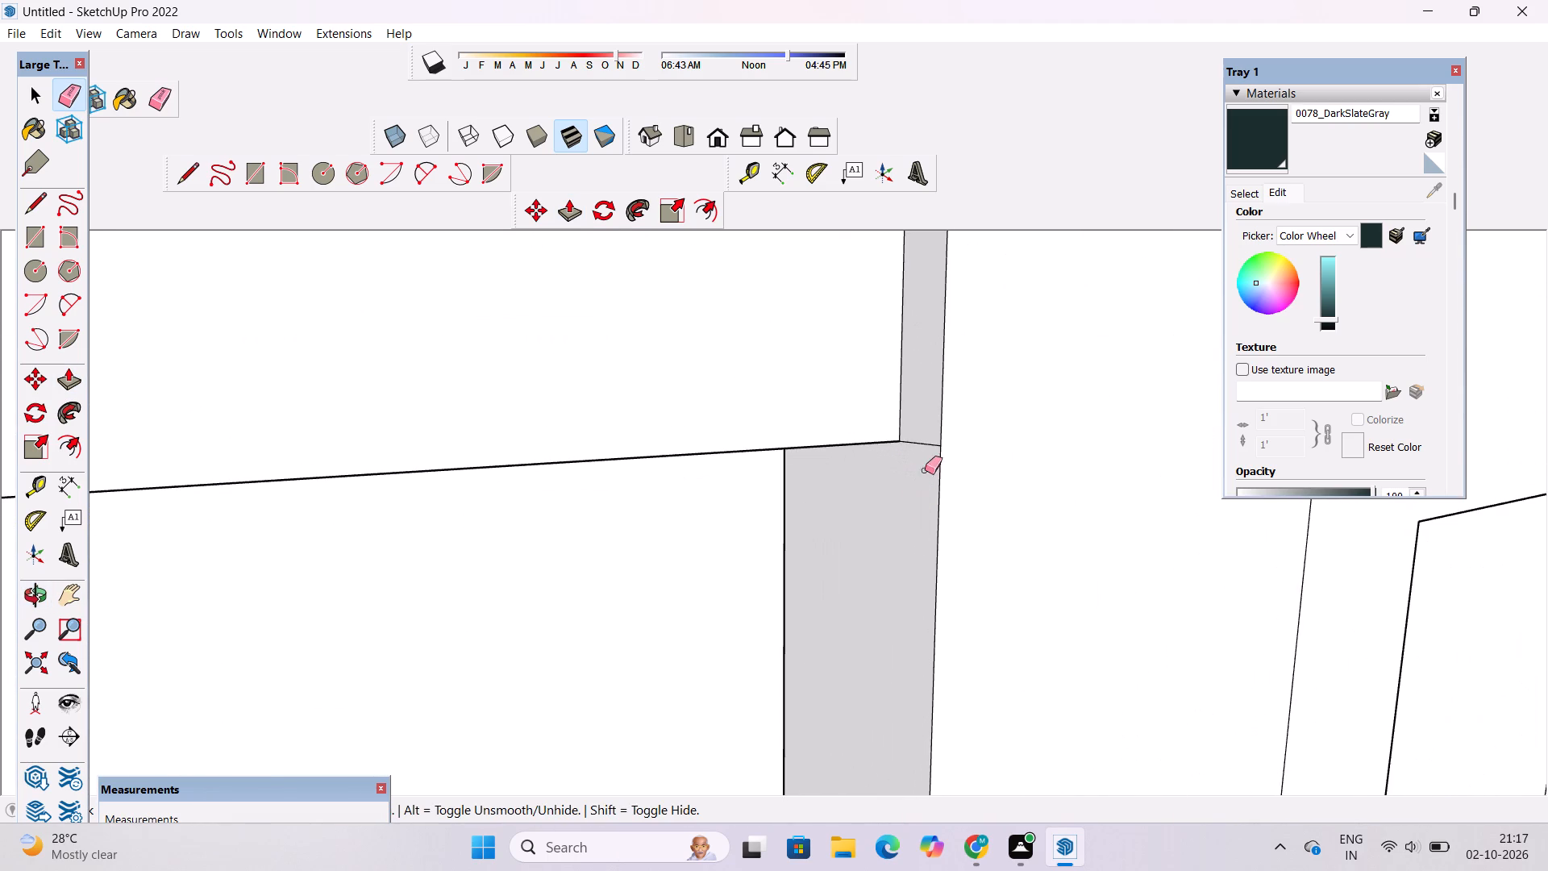
{"action": "left_click", "coordinate": [922, 442]}
Erase the matching short edge at the beam's lower corner on the inner face of the slotted balcony wall.
{"action": "key", "text": "o"}
{"action": "scroll", "coordinate": [915, 451], "scroll_direction": "down", "scroll_amount": 6}
{"action": "scroll", "coordinate": [1042, 508], "scroll_direction": "down", "scroll_amount": 2}
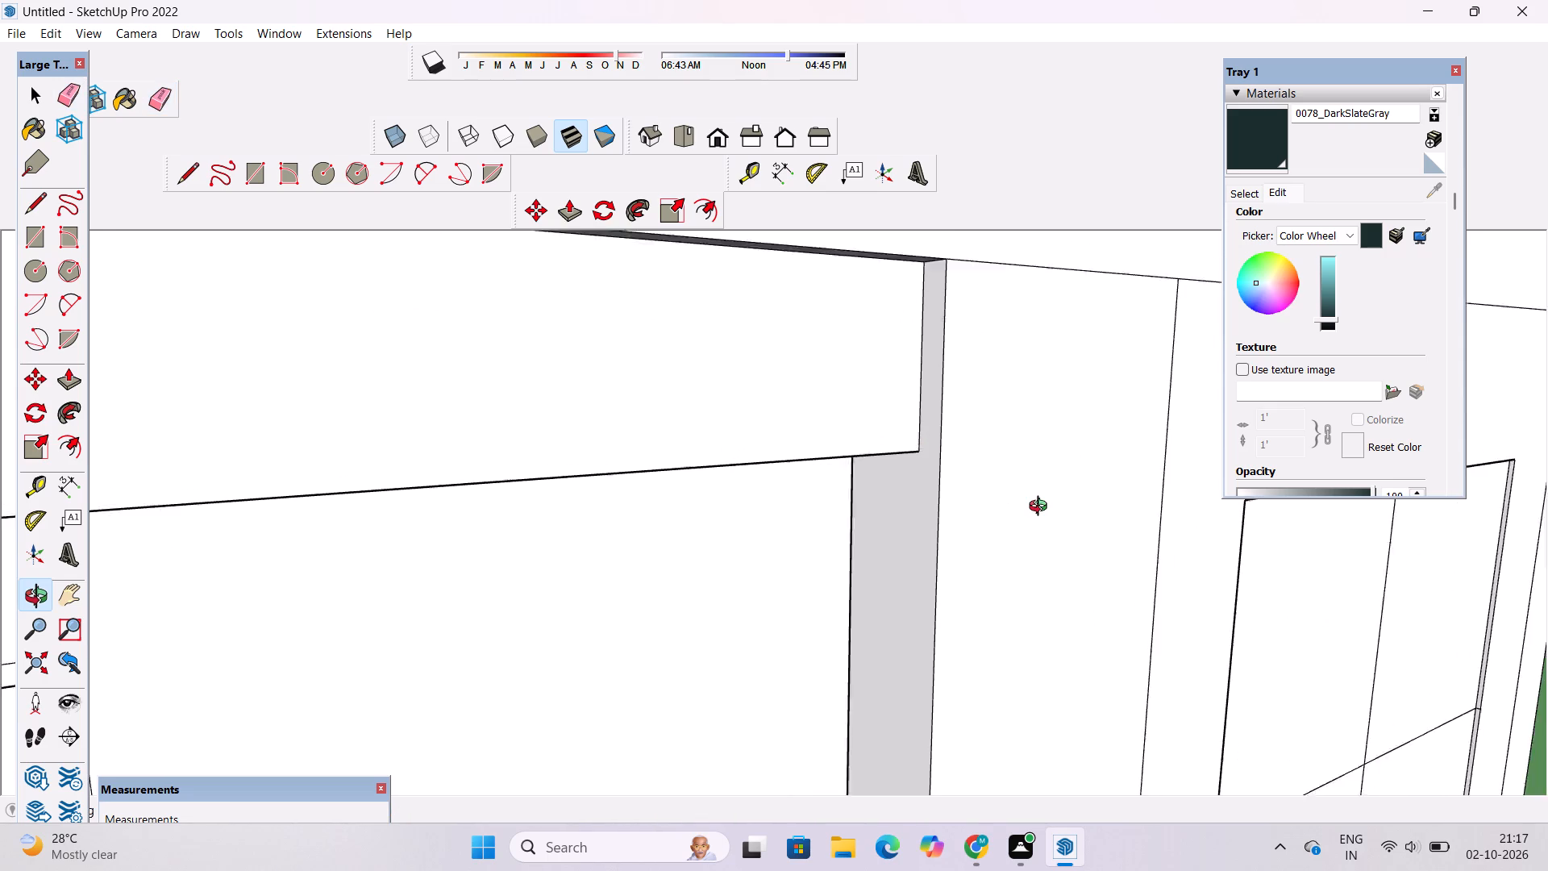
{"action": "scroll", "coordinate": [1042, 508], "scroll_direction": "down", "scroll_amount": 9}
{"action": "left_click_drag", "start_coordinate": [1080, 523], "coordinate": [845, 539]}
{"action": "scroll", "coordinate": [846, 535], "scroll_direction": "down", "scroll_amount": 8}
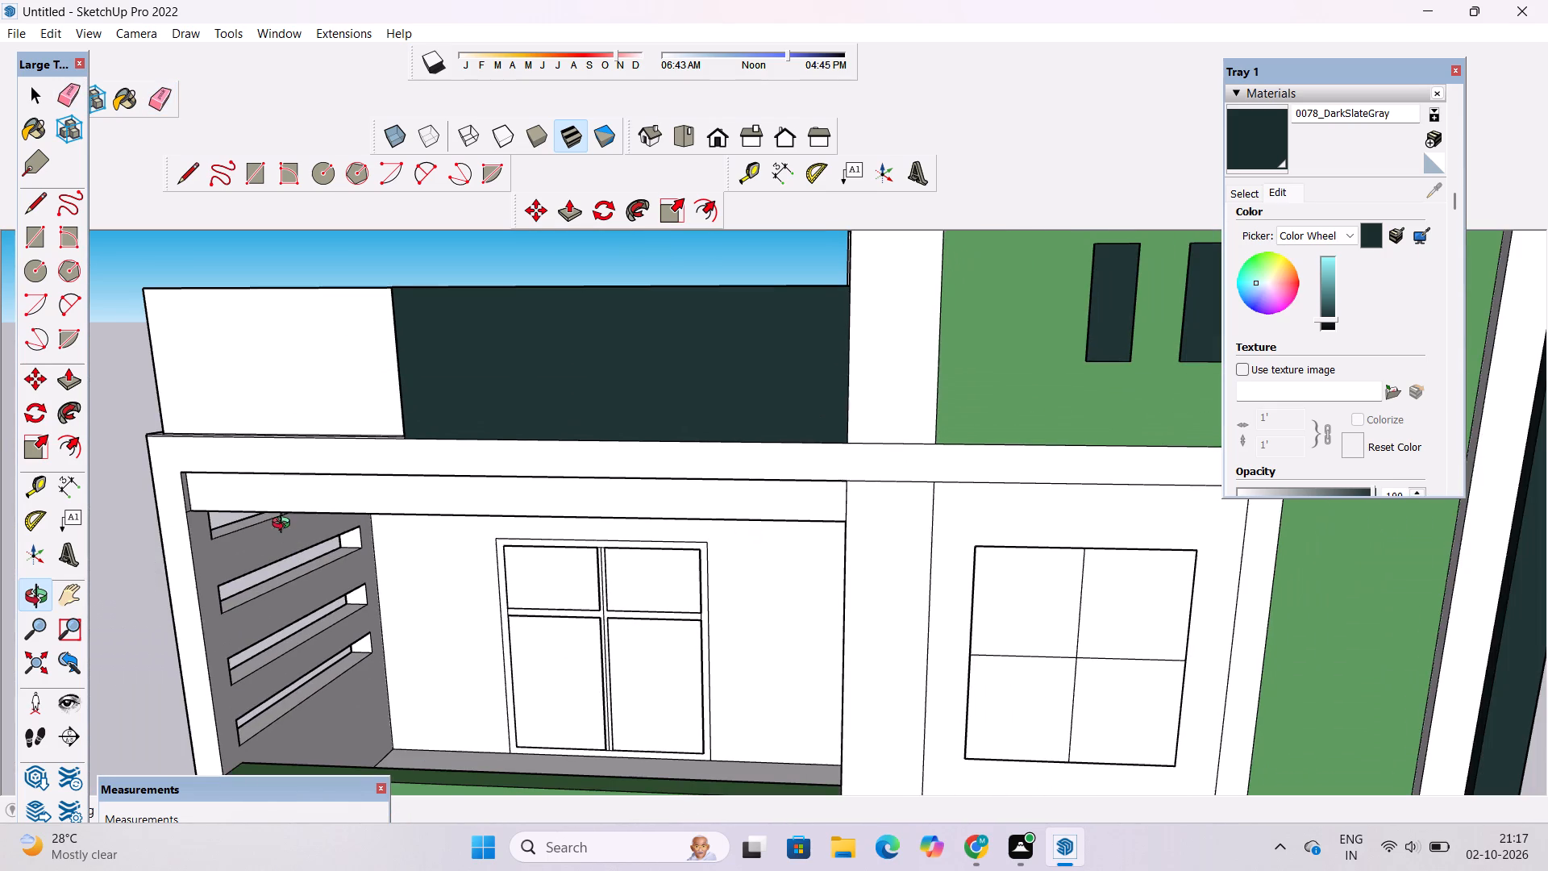
{"action": "scroll", "coordinate": [237, 511], "scroll_direction": "up", "scroll_amount": 20}
{"action": "key", "text": "e"}
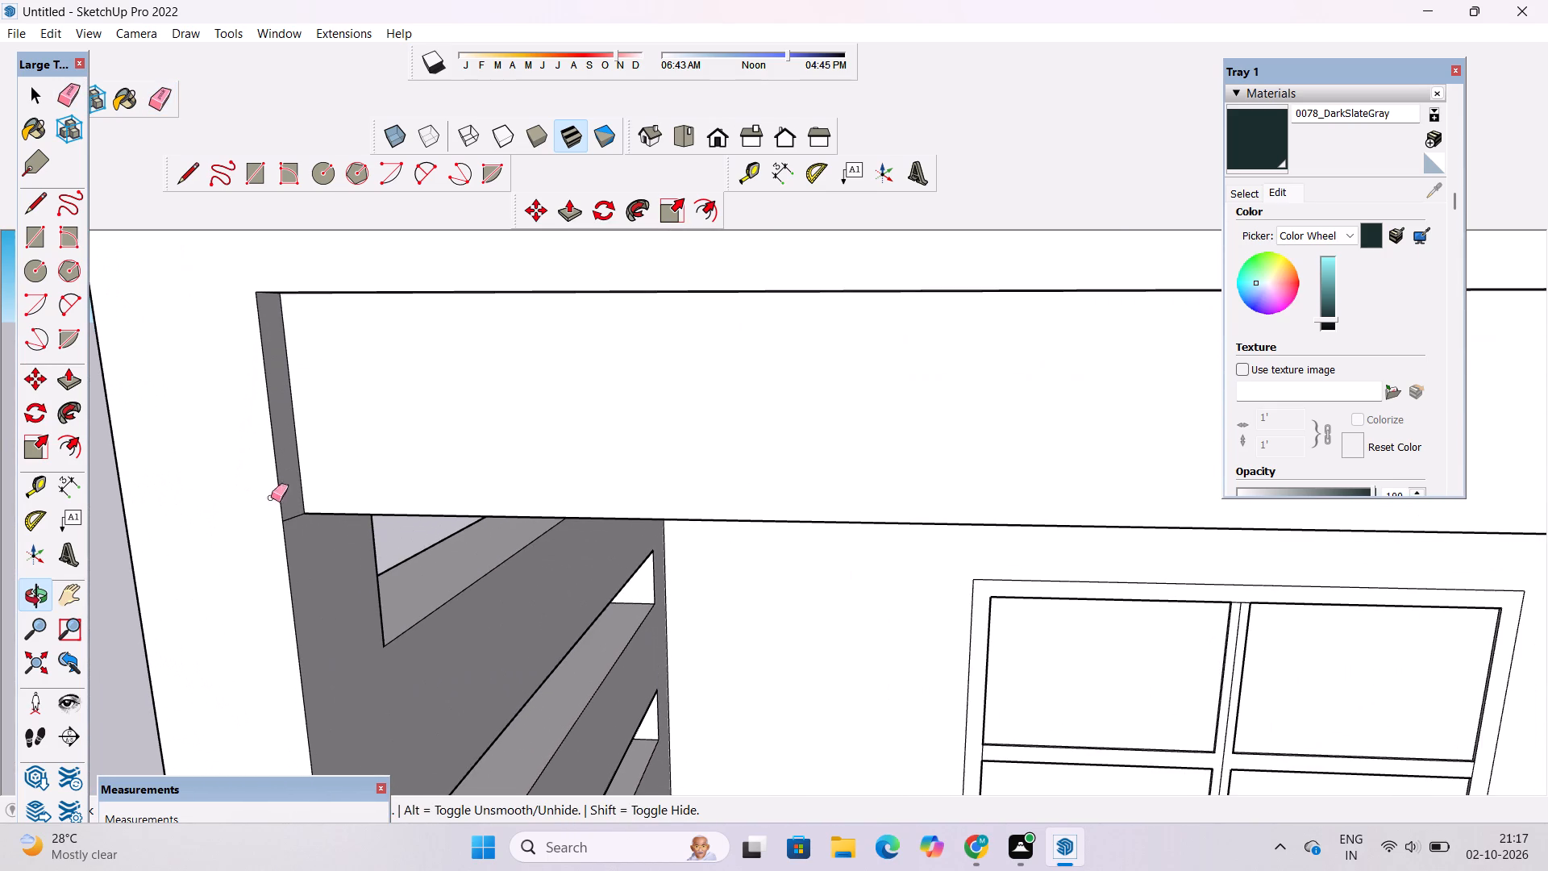
{"action": "left_click_drag", "start_coordinate": [291, 511], "coordinate": [293, 519]}
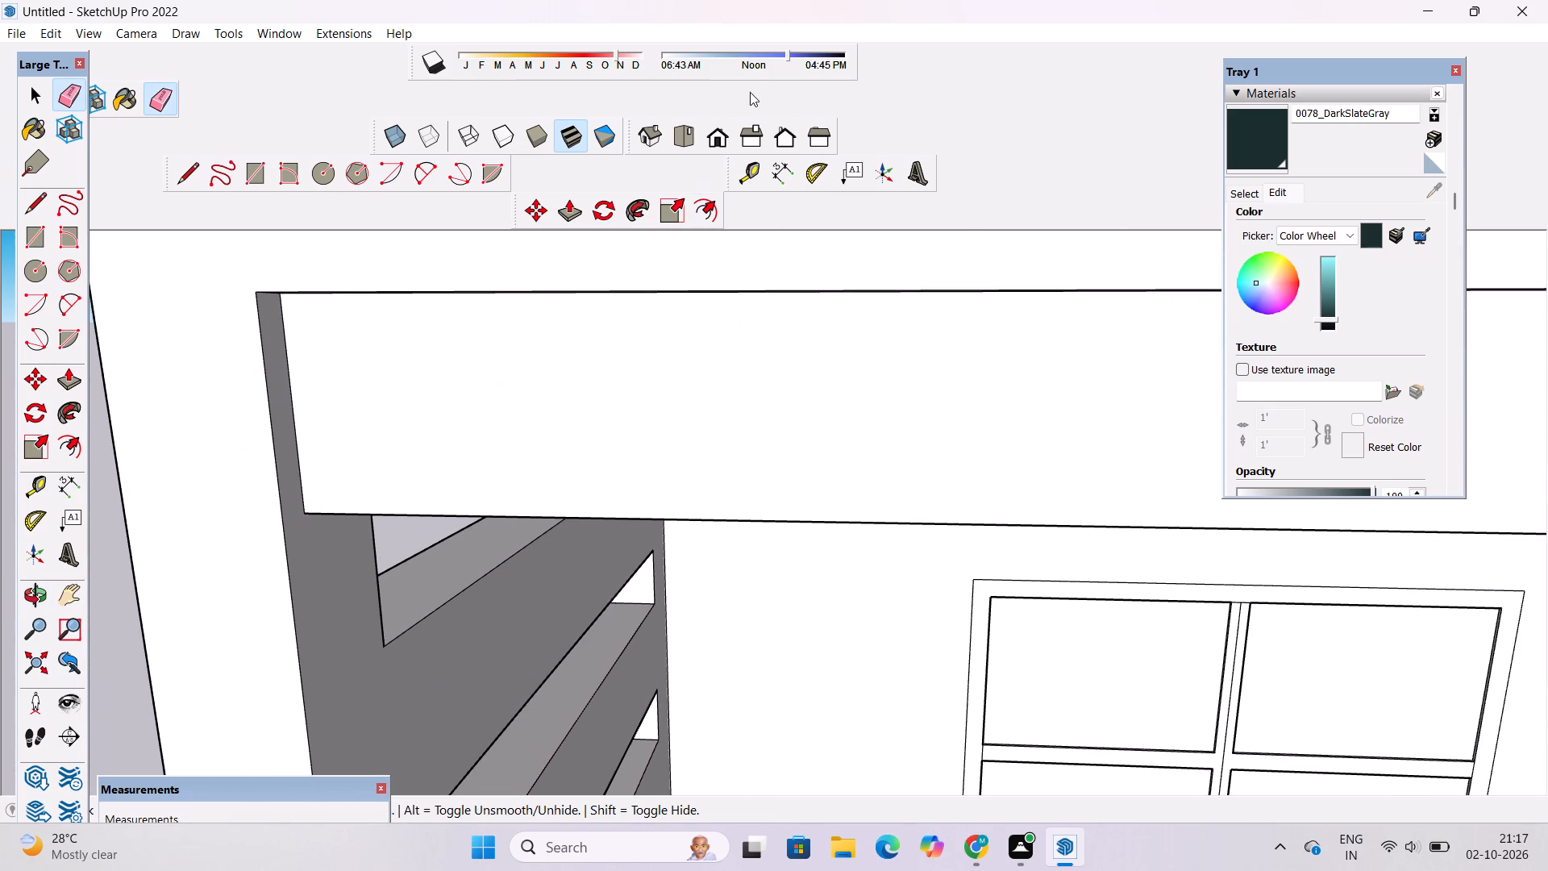
Paint the front face and underside of the recessed beam above the balcony opening with 0078_DarkSlateGray.
{"action": "left_click", "coordinate": [723, 139]}
{"action": "scroll", "coordinate": [518, 471], "scroll_direction": "down", "scroll_amount": 12}
{"action": "key", "text": "o"}
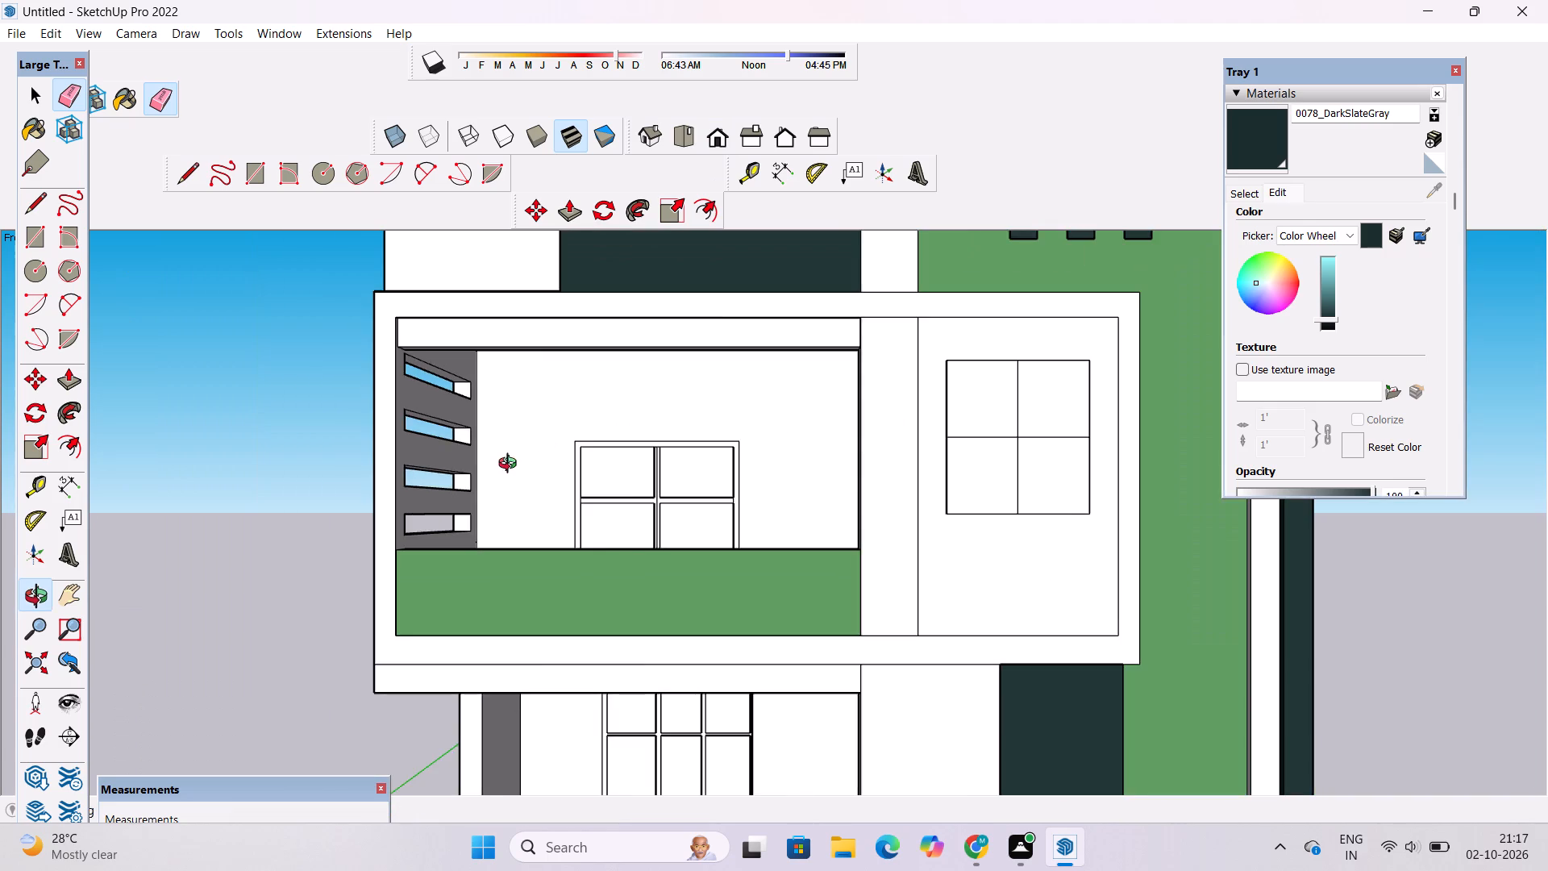
{"action": "scroll", "coordinate": [511, 465], "scroll_direction": "down", "scroll_amount": 4}
{"action": "left_click_drag", "start_coordinate": [424, 486], "coordinate": [435, 517]}
{"action": "left_click_drag", "start_coordinate": [435, 517], "coordinate": [539, 512]}
{"action": "scroll", "coordinate": [563, 426], "scroll_direction": "up", "scroll_amount": 2}
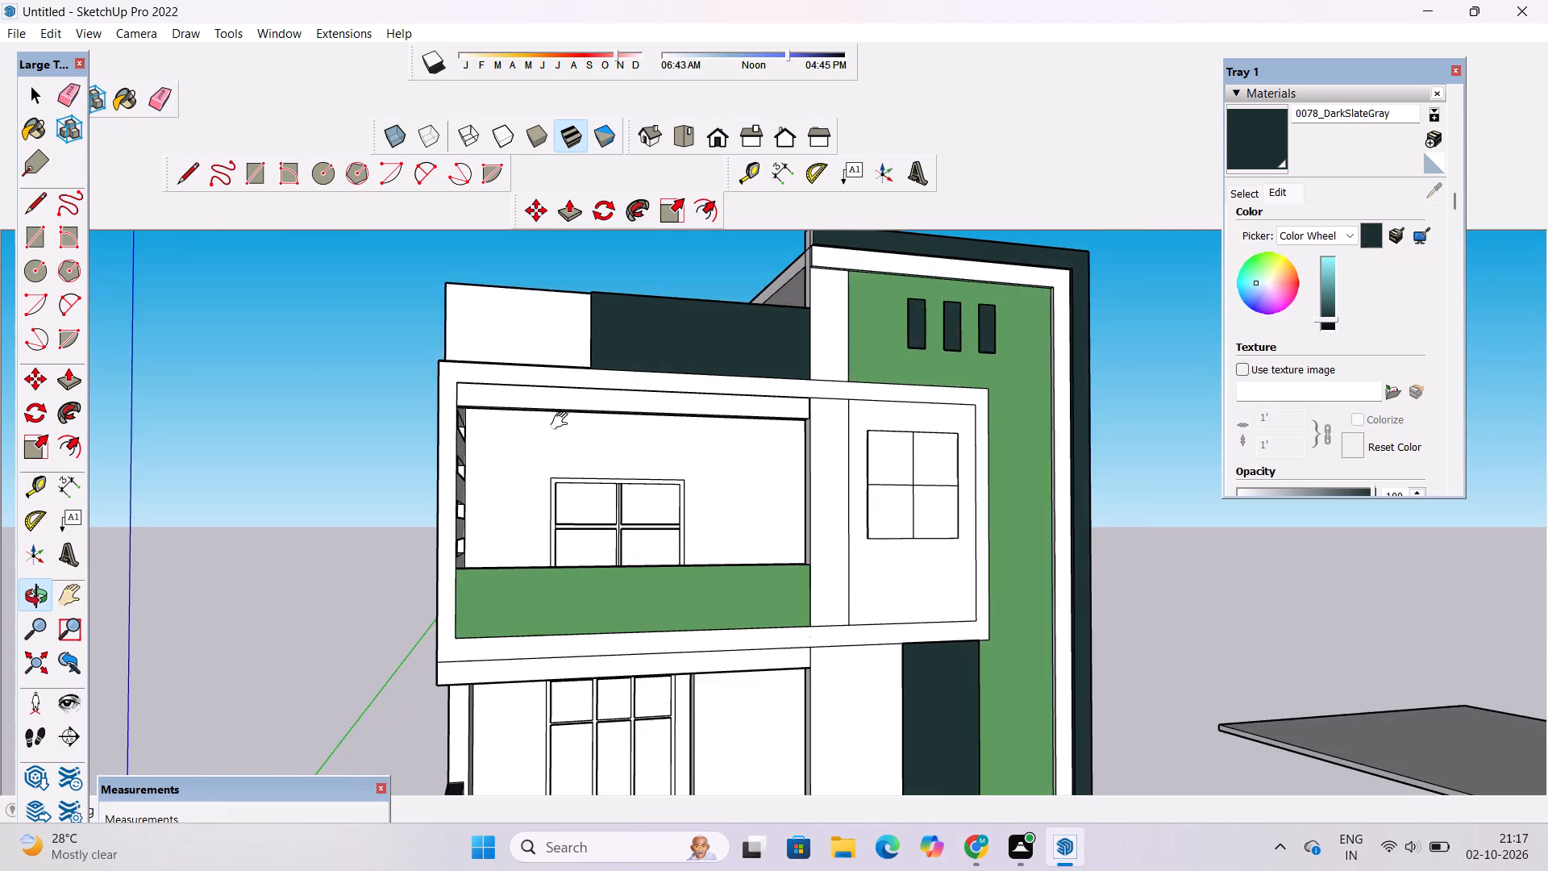
{"action": "left_click_drag", "start_coordinate": [563, 421], "coordinate": [548, 481], "text": "shift"}
{"action": "left_click", "coordinate": [1268, 123]}
{"action": "scroll", "coordinate": [716, 536], "scroll_direction": "up", "scroll_amount": 8}
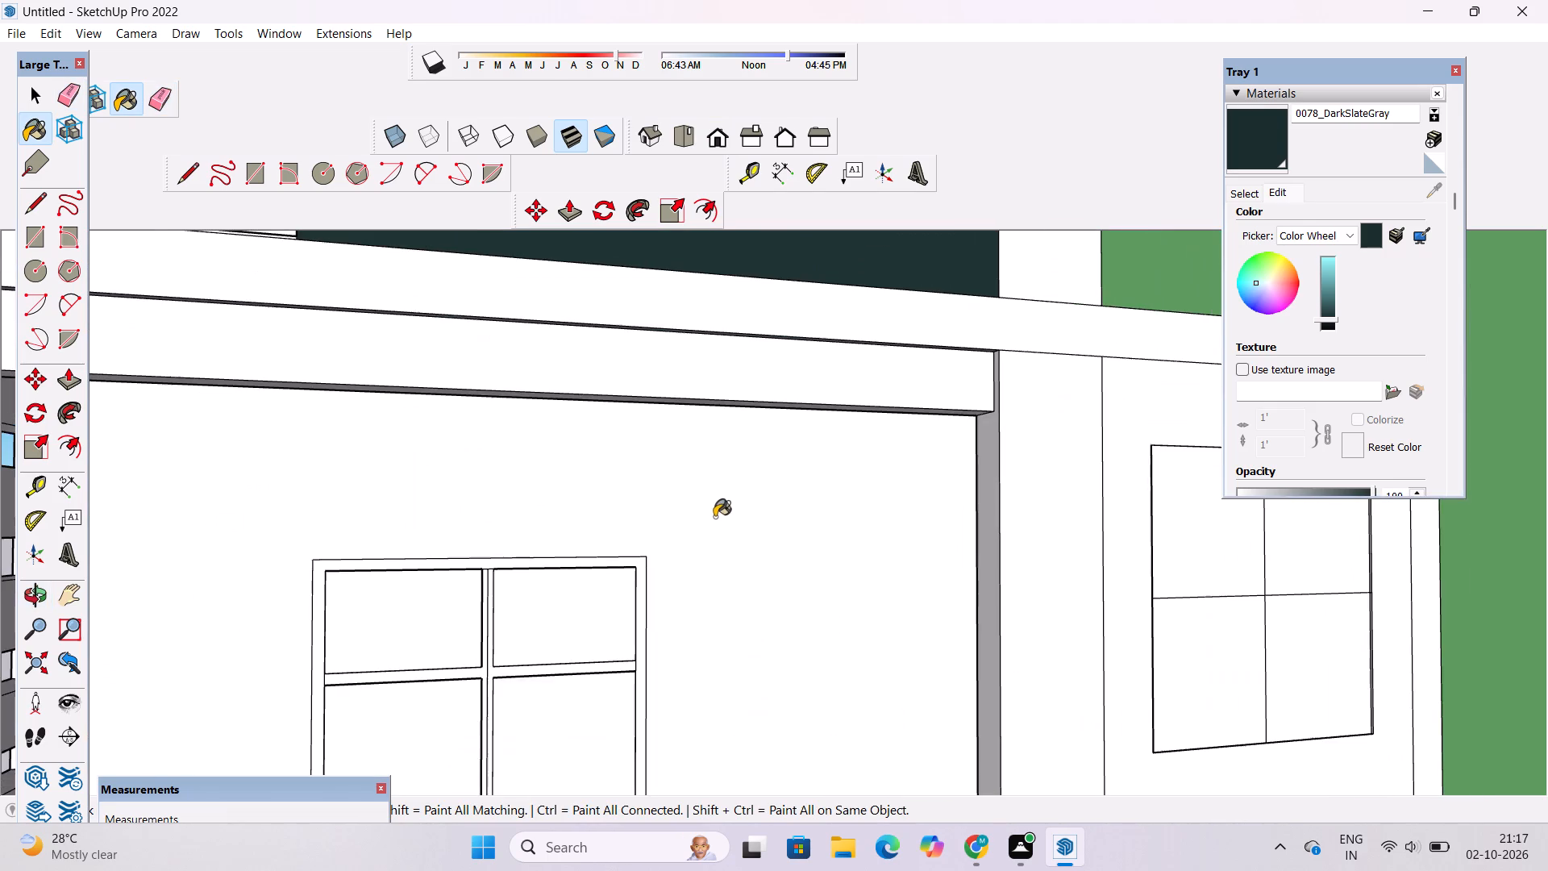
{"action": "left_click", "coordinate": [802, 348]}
{"action": "scroll", "coordinate": [822, 376], "scroll_direction": "up", "scroll_amount": 4}
{"action": "left_click", "coordinate": [833, 390]}
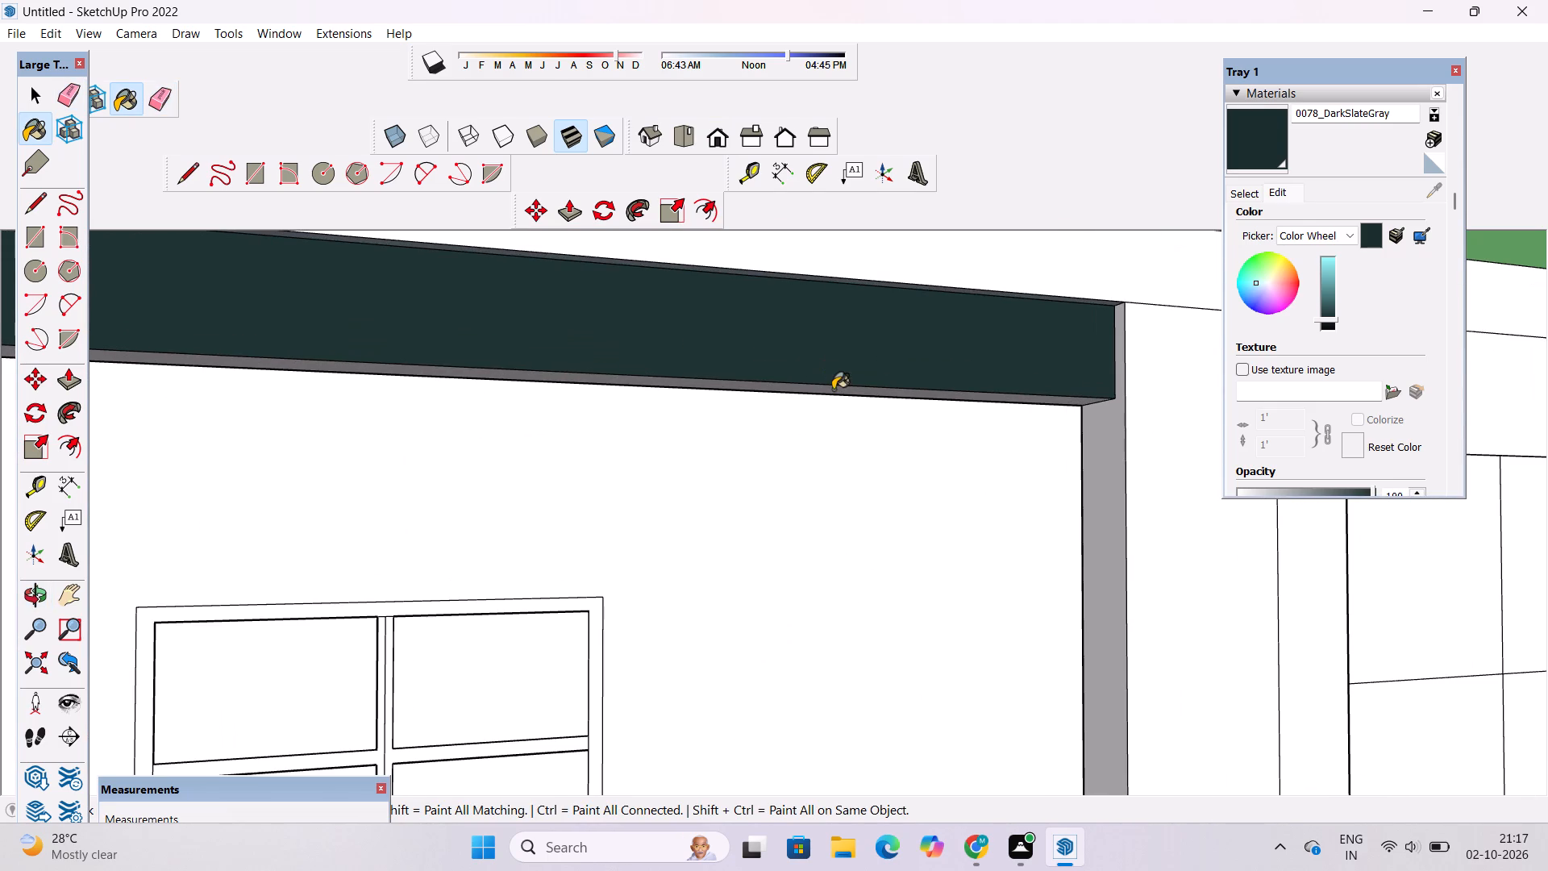
Paint the remaining gray strip along the balcony beam with 0078_DarkSlateGray.
{"action": "key", "text": "o"}
{"action": "scroll", "coordinate": [836, 407], "scroll_direction": "down", "scroll_amount": 4}
{"action": "left_click_drag", "start_coordinate": [856, 463], "coordinate": [825, 377]}
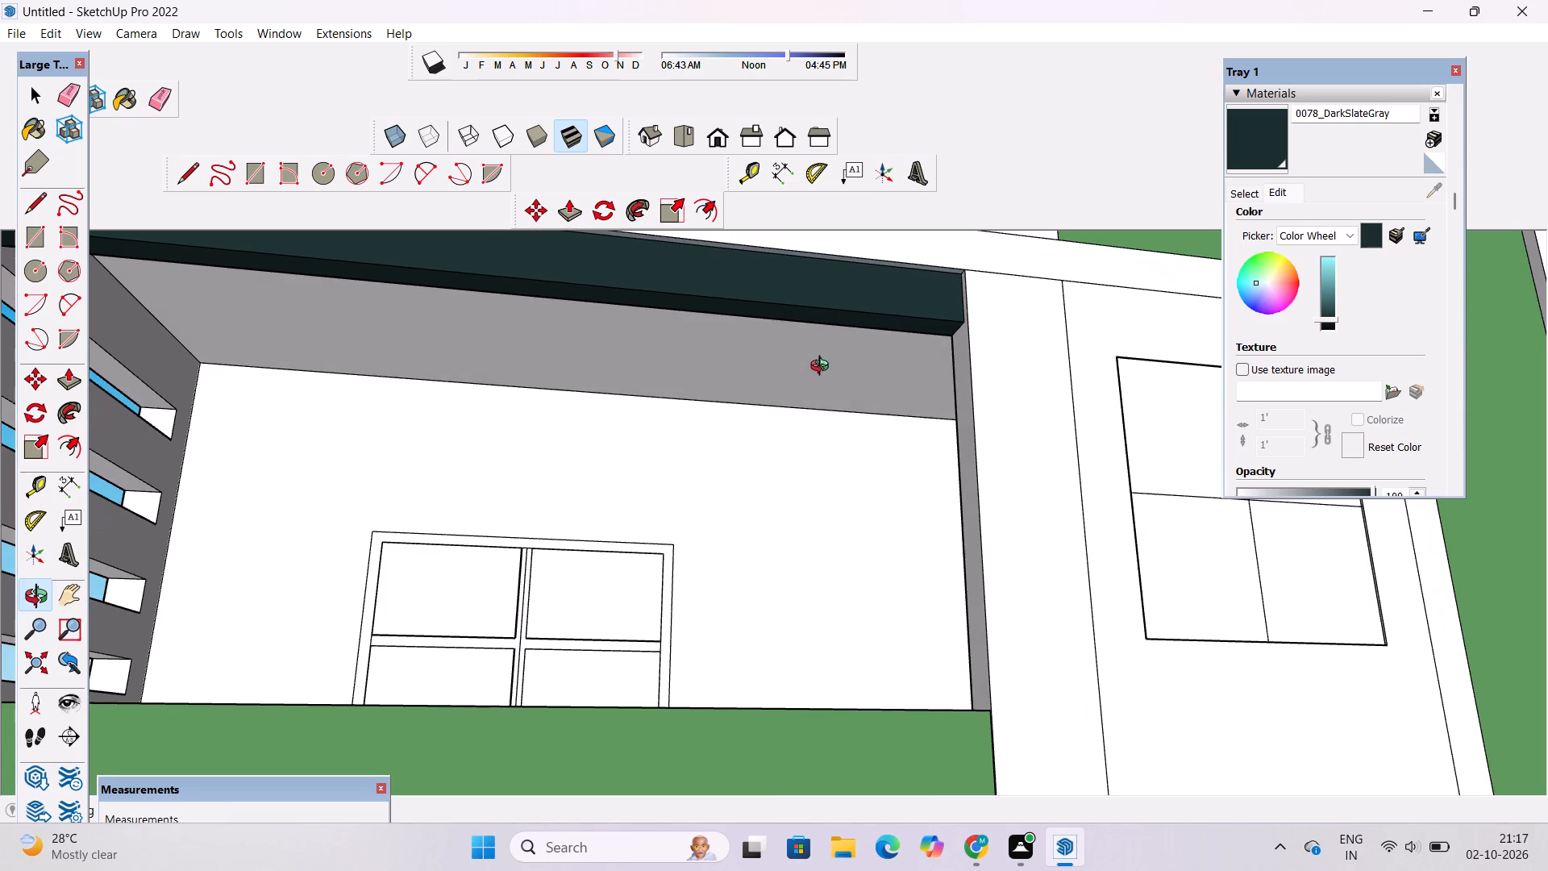
{"action": "left_click_drag", "start_coordinate": [822, 369], "coordinate": [888, 584], "text": "shift"}
{"action": "left_click_drag", "start_coordinate": [888, 584], "coordinate": [826, 323]}
{"action": "scroll", "coordinate": [807, 441], "scroll_direction": "up", "scroll_amount": 3}
{"action": "left_click_drag", "start_coordinate": [819, 509], "coordinate": [816, 410]}
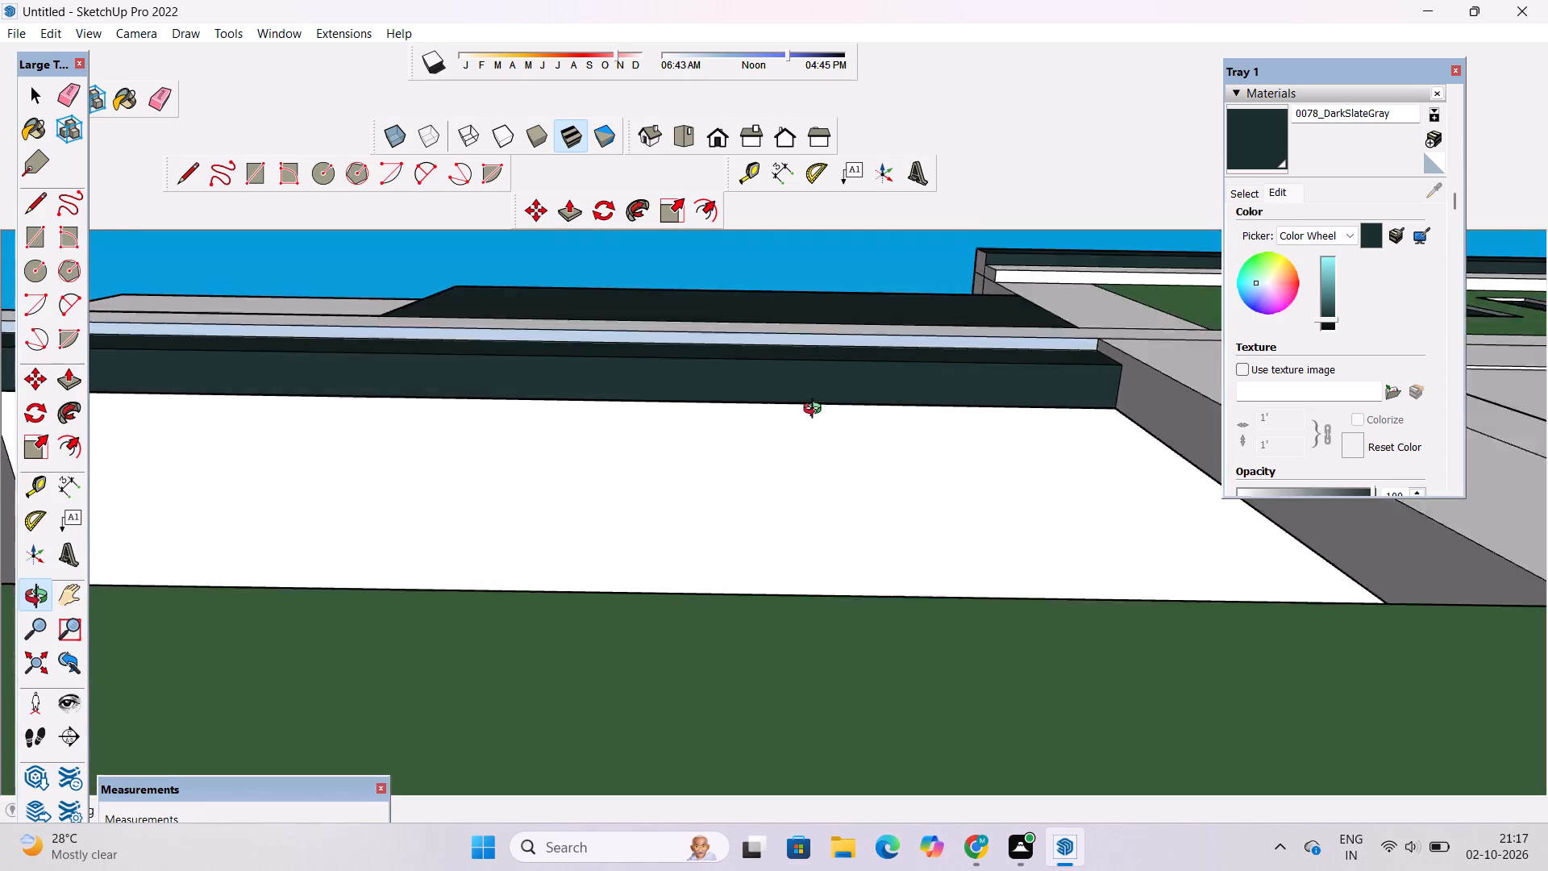
{"action": "left_click_drag", "start_coordinate": [816, 410], "coordinate": [843, 467]}
{"action": "left_click_drag", "start_coordinate": [840, 462], "coordinate": [853, 554], "text": "shift"}
{"action": "left_click_drag", "start_coordinate": [860, 567], "coordinate": [848, 505]}
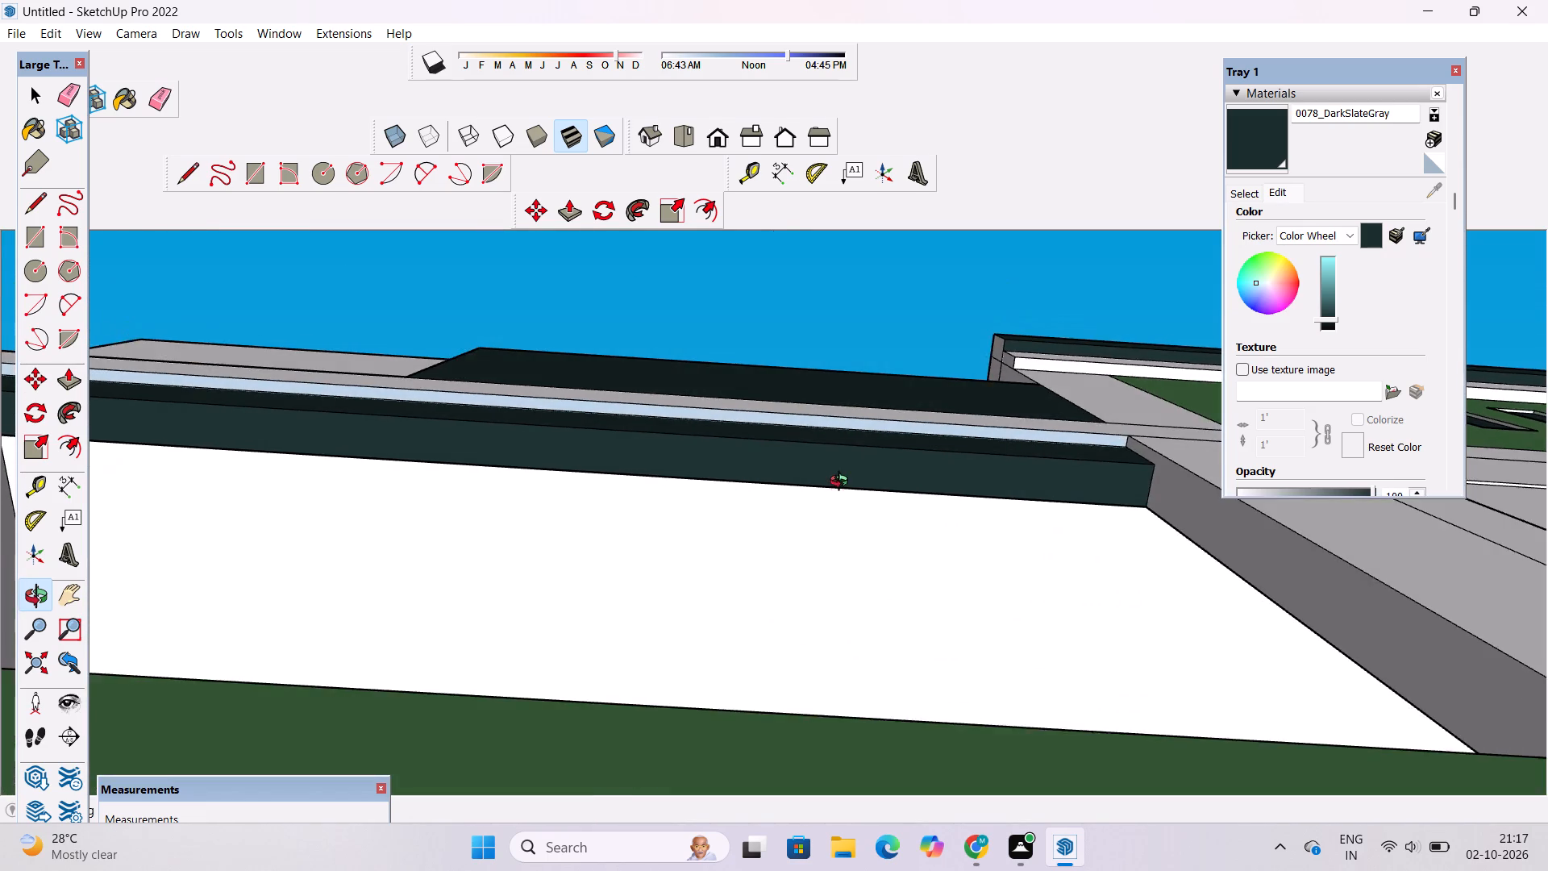
{"action": "scroll", "coordinate": [843, 482], "scroll_direction": "up", "scroll_amount": 9}
{"action": "left_click_drag", "start_coordinate": [838, 488], "coordinate": [838, 377]}
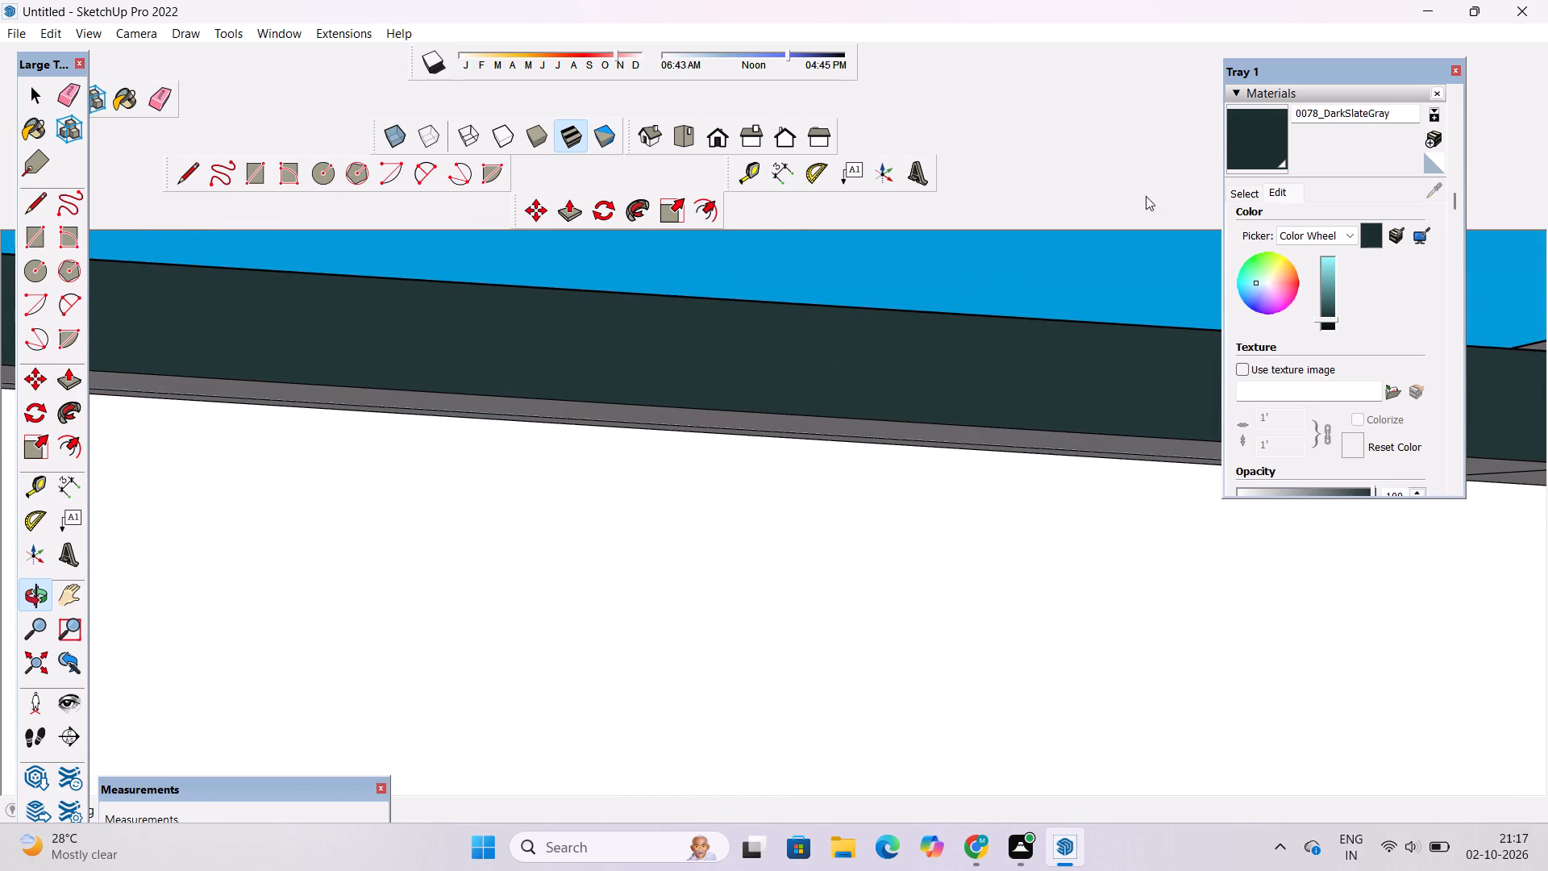
{"action": "left_click", "coordinate": [1239, 136]}
{"action": "scroll", "coordinate": [916, 447], "scroll_direction": "up", "scroll_amount": 8}
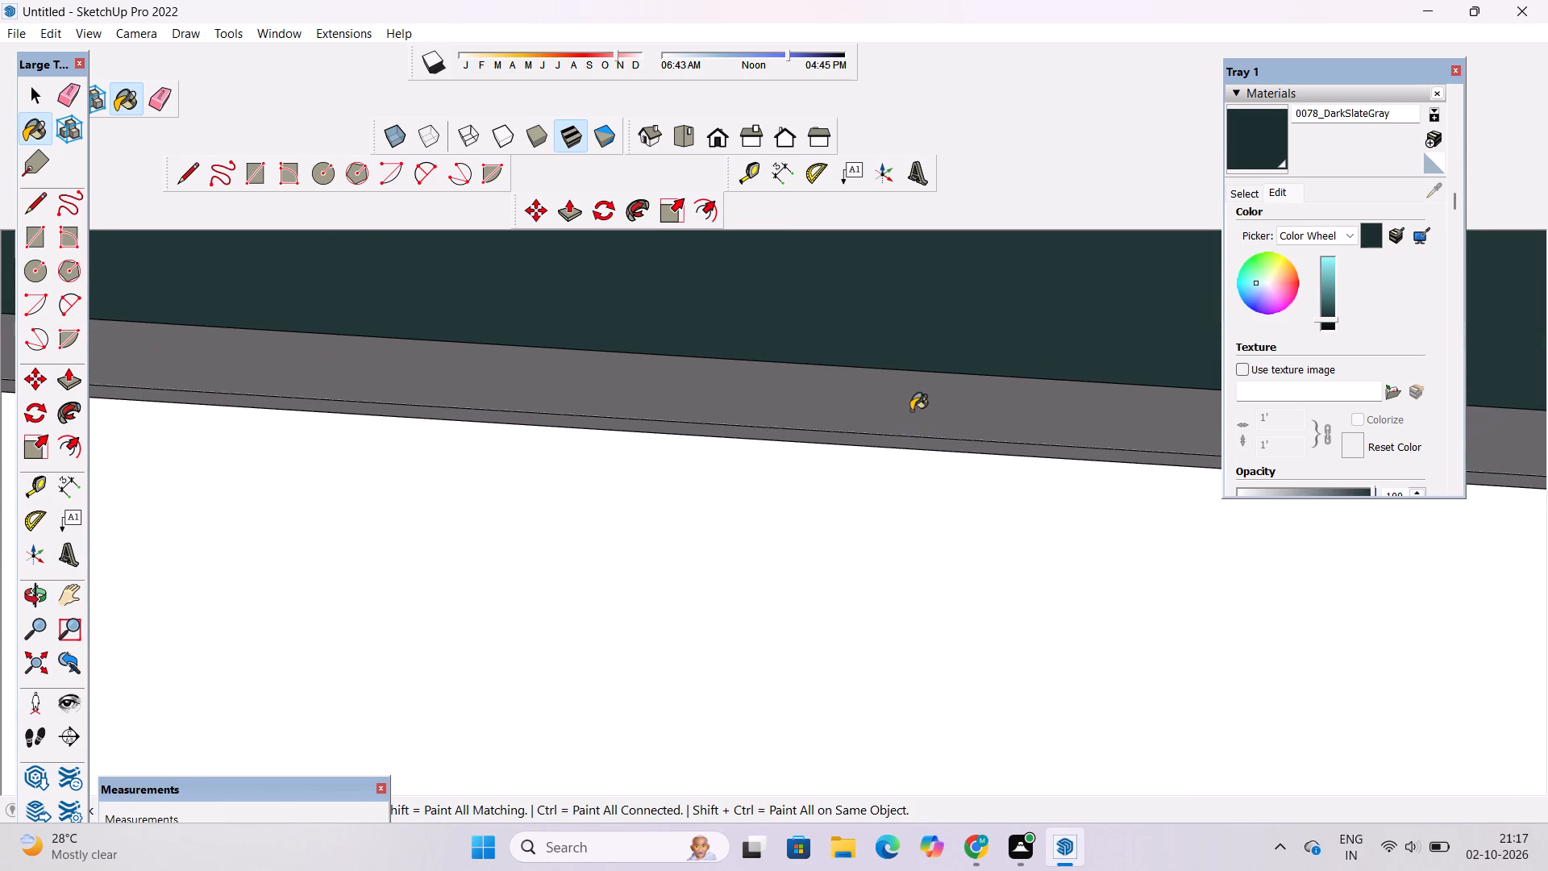
{"action": "left_click", "coordinate": [911, 402]}
{"action": "key", "text": "o"}
{"action": "scroll", "coordinate": [770, 480], "scroll_direction": "down", "scroll_amount": 15}
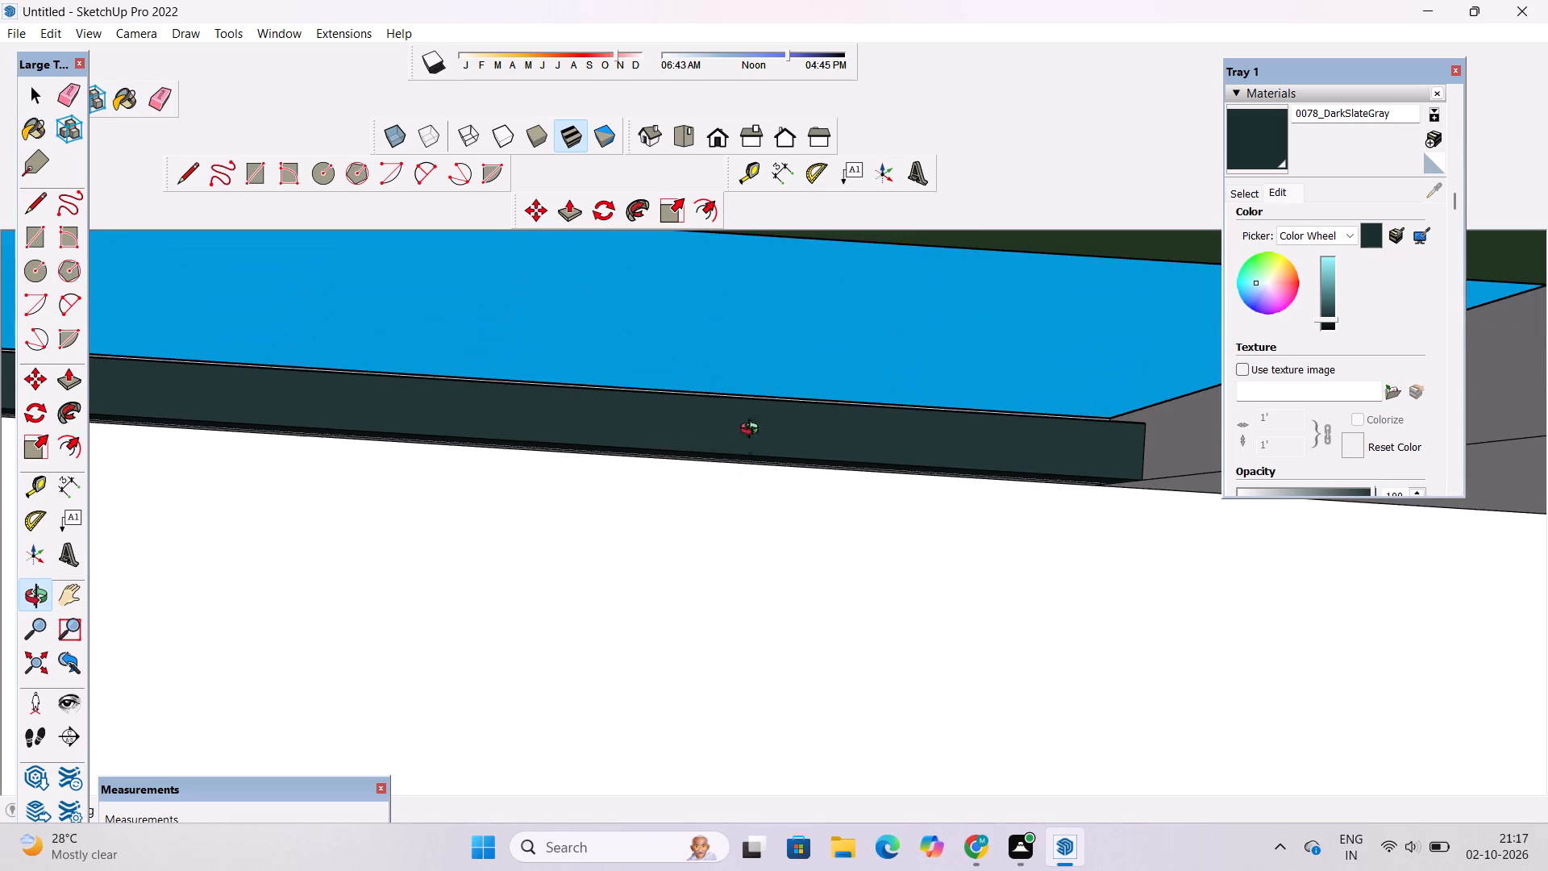
Paint the front, side and underside of the band beneath the balcony with 0078_DarkSlateGray.
{"action": "left_click", "coordinate": [713, 140]}
{"action": "scroll", "coordinate": [728, 272], "scroll_direction": "down", "scroll_amount": 6}
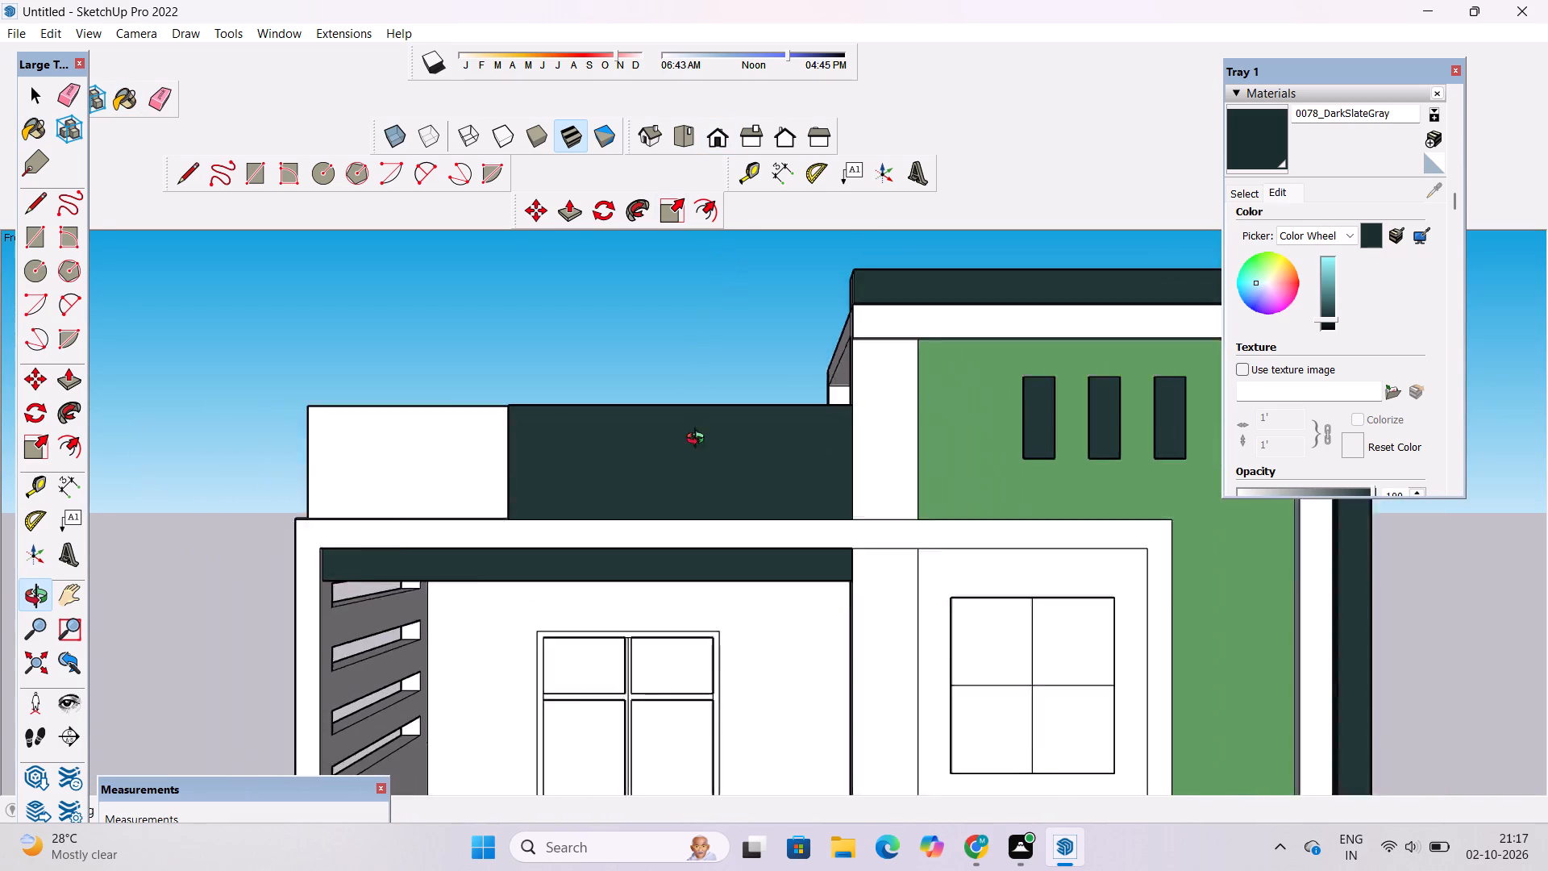
{"action": "scroll", "coordinate": [699, 440], "scroll_direction": "down", "scroll_amount": 2}
{"action": "left_click_drag", "start_coordinate": [525, 631], "coordinate": [886, 563]}
{"action": "left_click_drag", "start_coordinate": [752, 573], "coordinate": [749, 570], "text": "shift"}
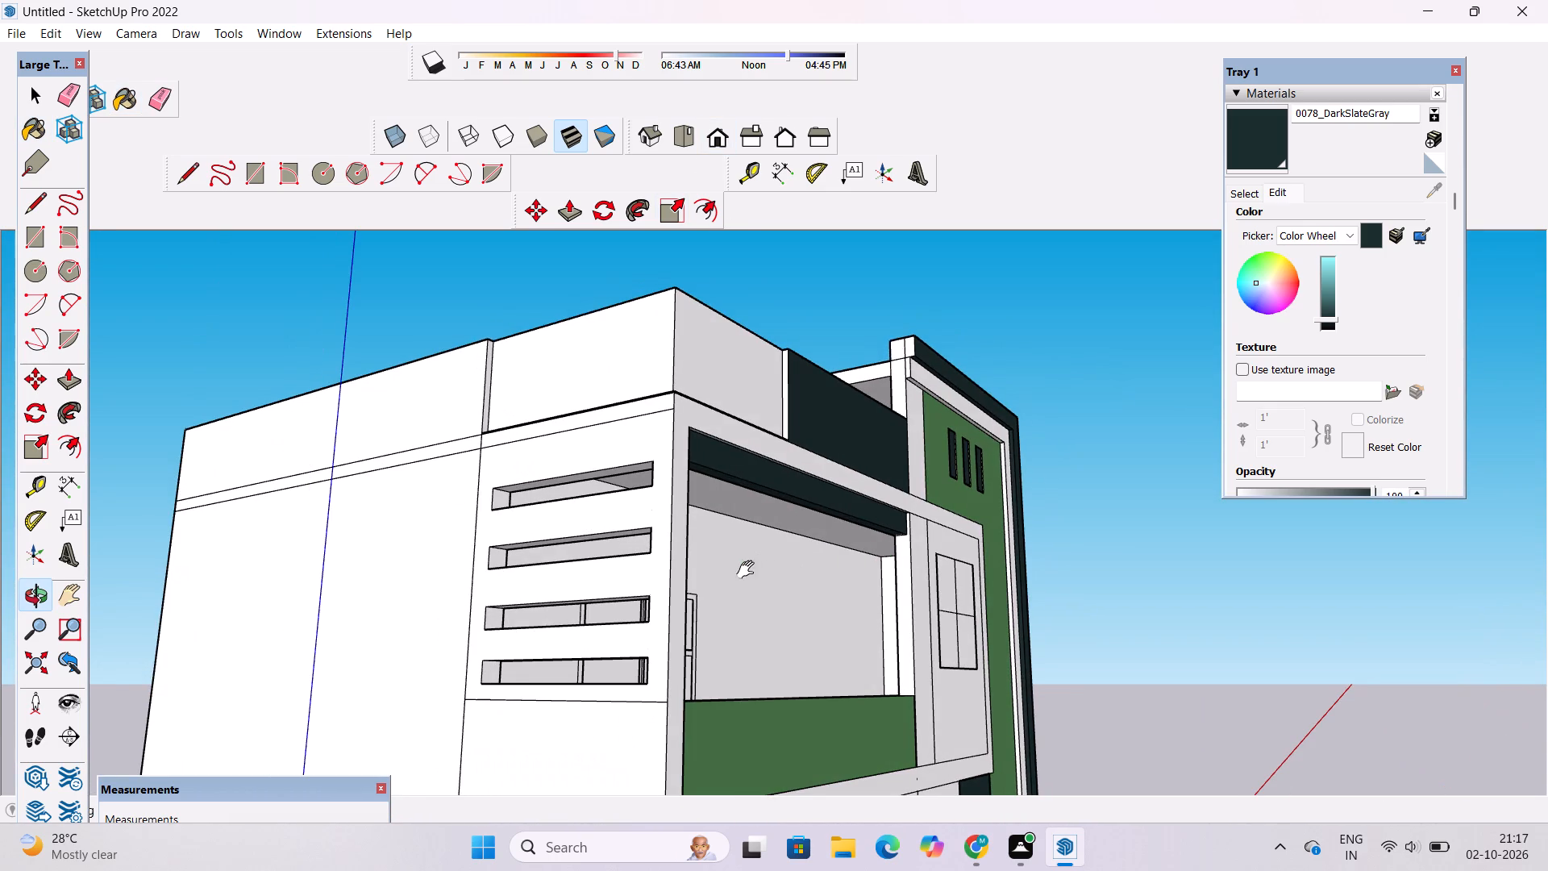
{"action": "left_click_drag", "start_coordinate": [749, 570], "coordinate": [723, 536], "text": "shift"}
{"action": "left_click_drag", "start_coordinate": [723, 535], "coordinate": [743, 581]}
{"action": "scroll", "coordinate": [740, 574], "scroll_direction": "down", "scroll_amount": 2}
{"action": "left_click_drag", "start_coordinate": [732, 569], "coordinate": [685, 523], "text": "shift"}
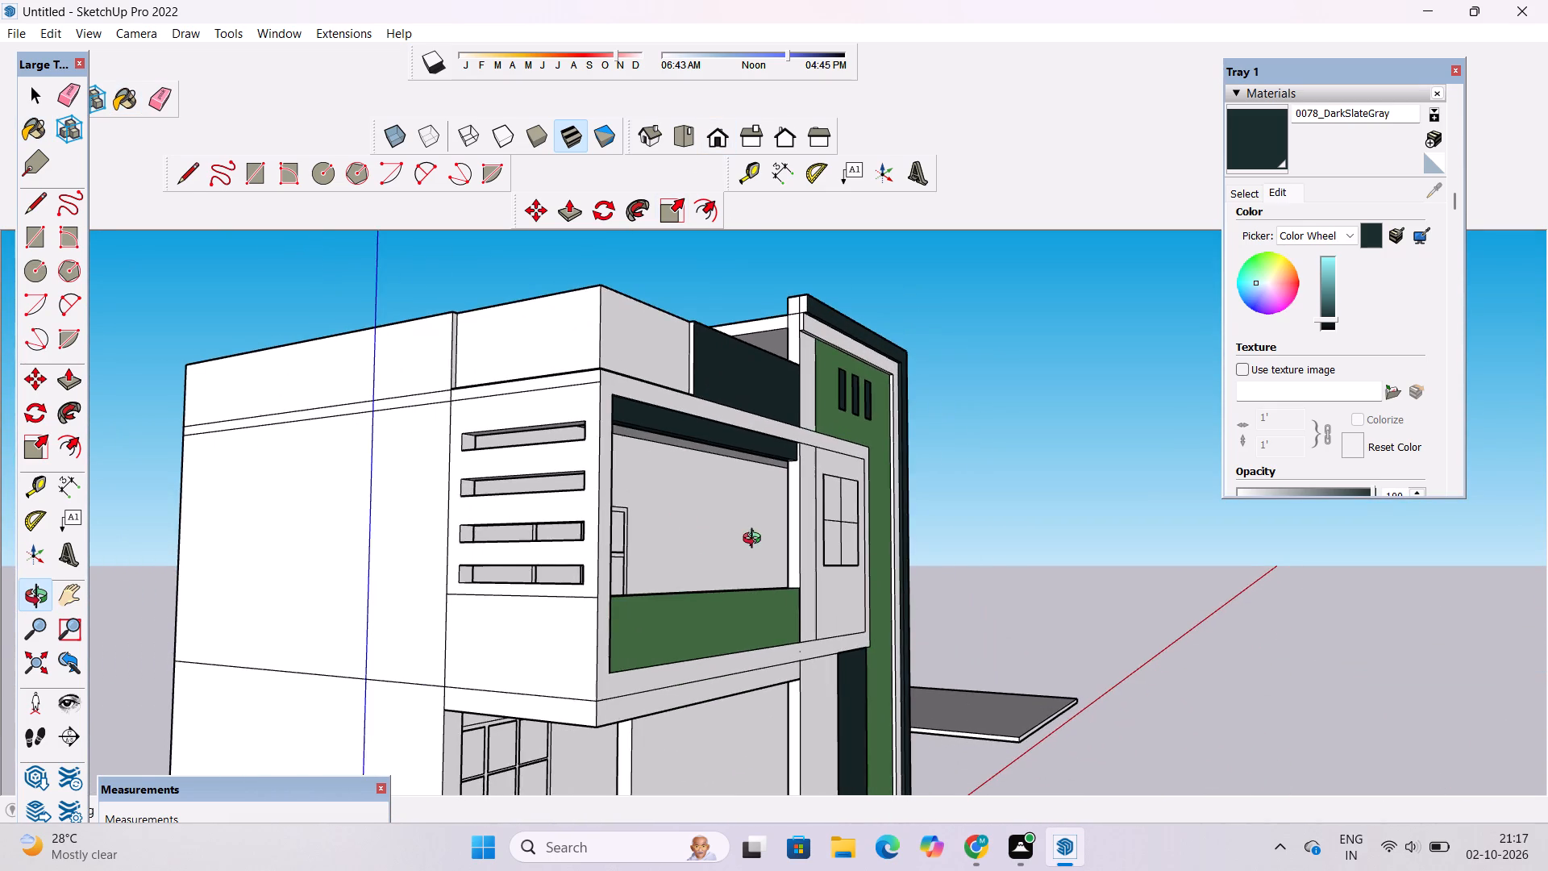
{"action": "left_click_drag", "start_coordinate": [755, 581], "coordinate": [729, 509]}
{"action": "left_click_drag", "start_coordinate": [639, 656], "coordinate": [633, 614]}
{"action": "left_click", "coordinate": [1253, 130]}
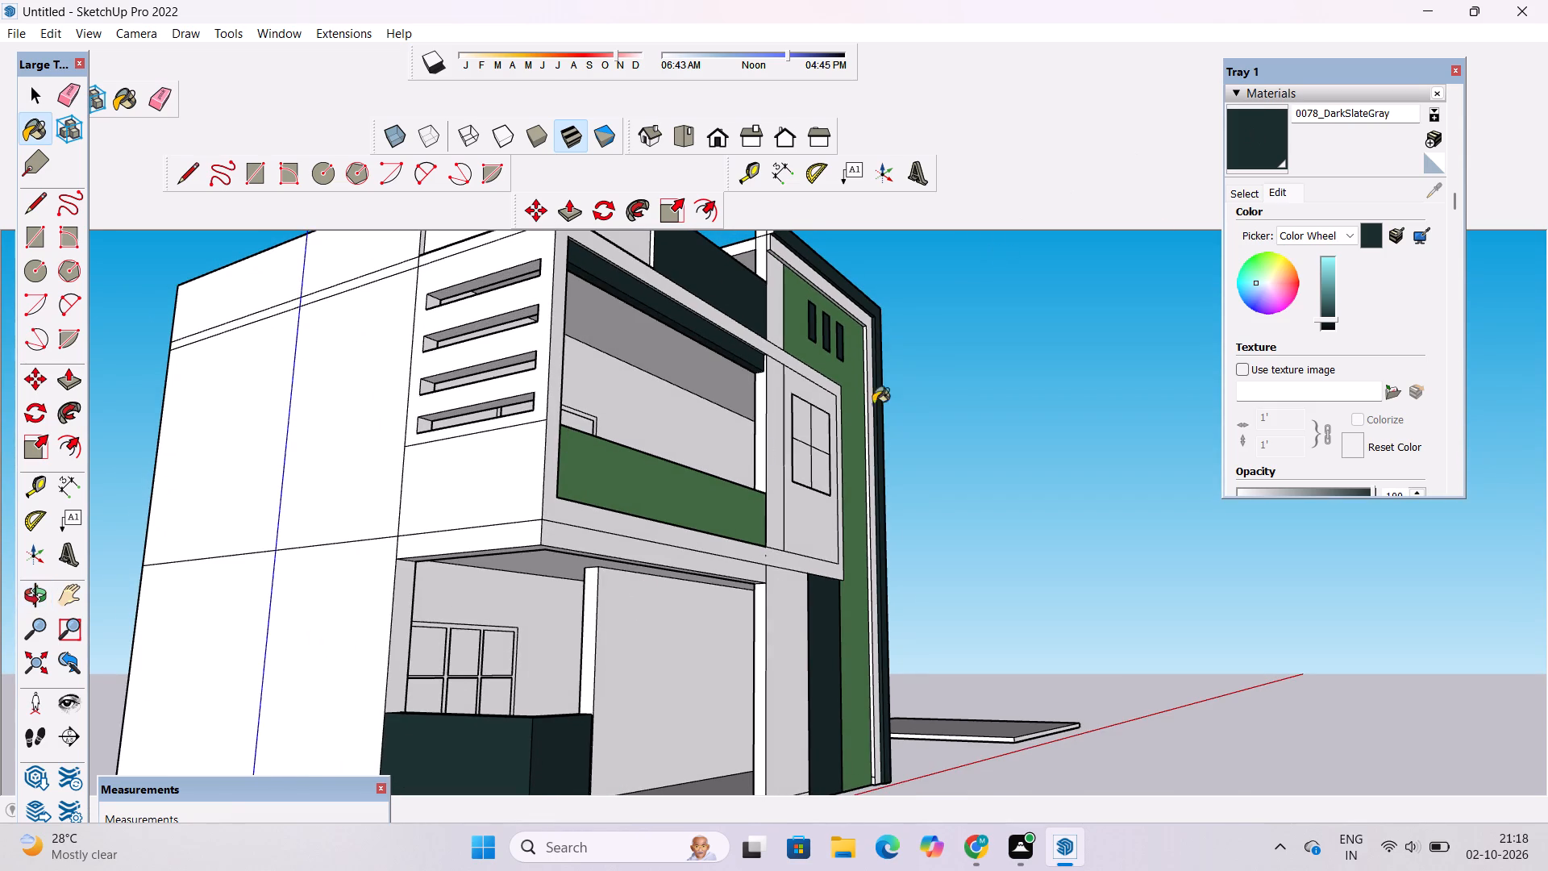
{"action": "scroll", "coordinate": [567, 532], "scroll_direction": "up", "scroll_amount": 3}
{"action": "left_click", "coordinate": [536, 532]}
{"action": "left_click", "coordinate": [514, 536]}
{"action": "scroll", "coordinate": [535, 557], "scroll_direction": "up", "scroll_amount": 6}
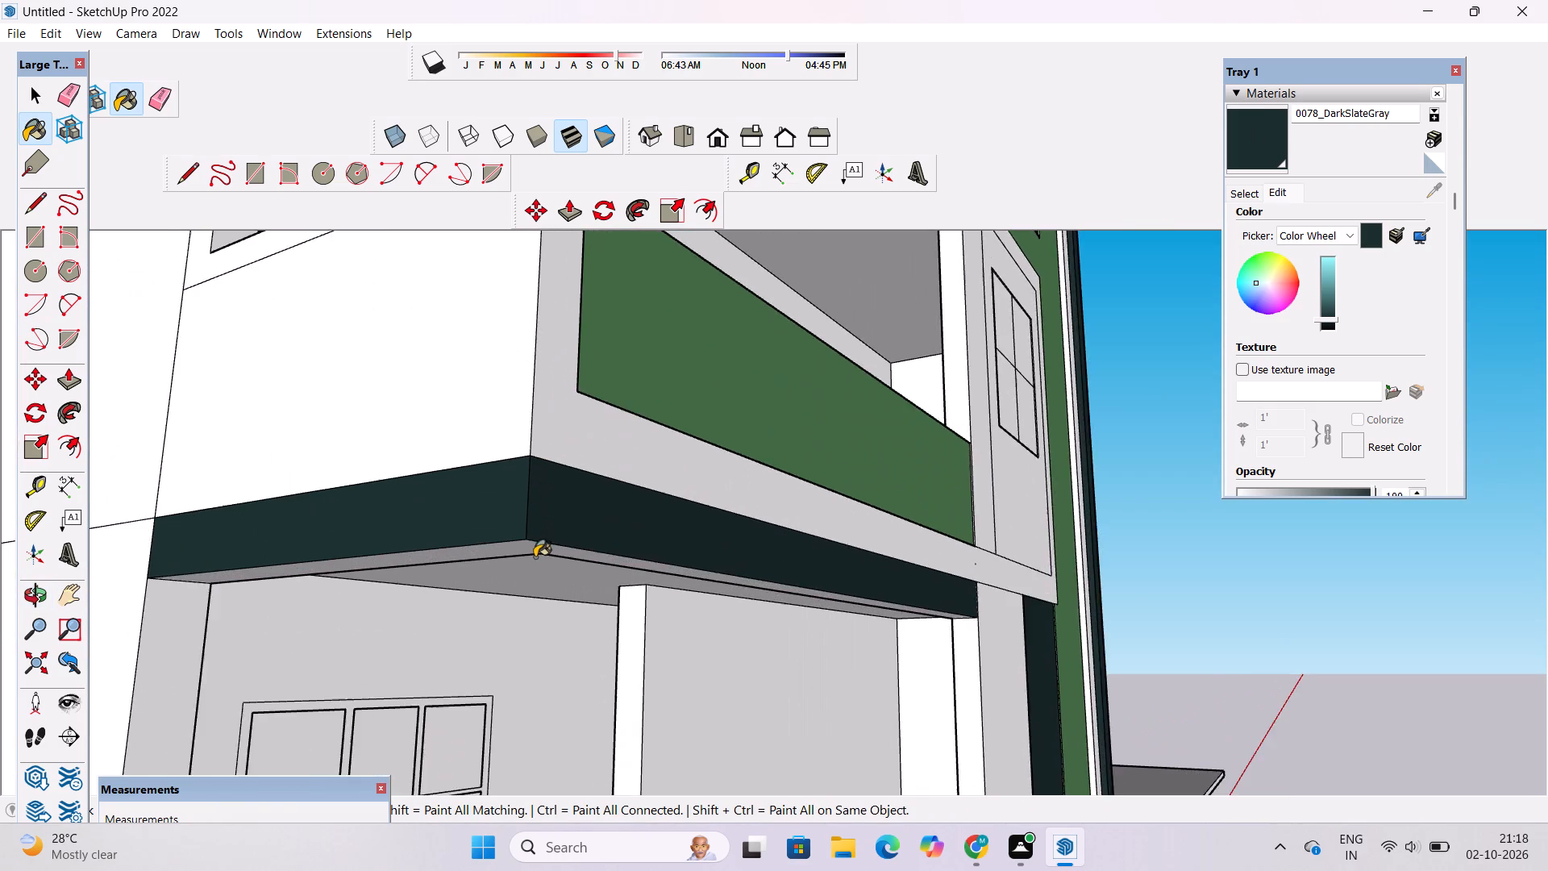
{"action": "scroll", "coordinate": [535, 557], "scroll_direction": "up", "scroll_amount": 6}
{"action": "left_click", "coordinate": [522, 538]}
Paint the inner face of the front band above the ground-floor porch with 0078_DarkSlateGray.
{"action": "key", "text": "o"}
{"action": "left_click_drag", "start_coordinate": [634, 598], "coordinate": [610, 528]}
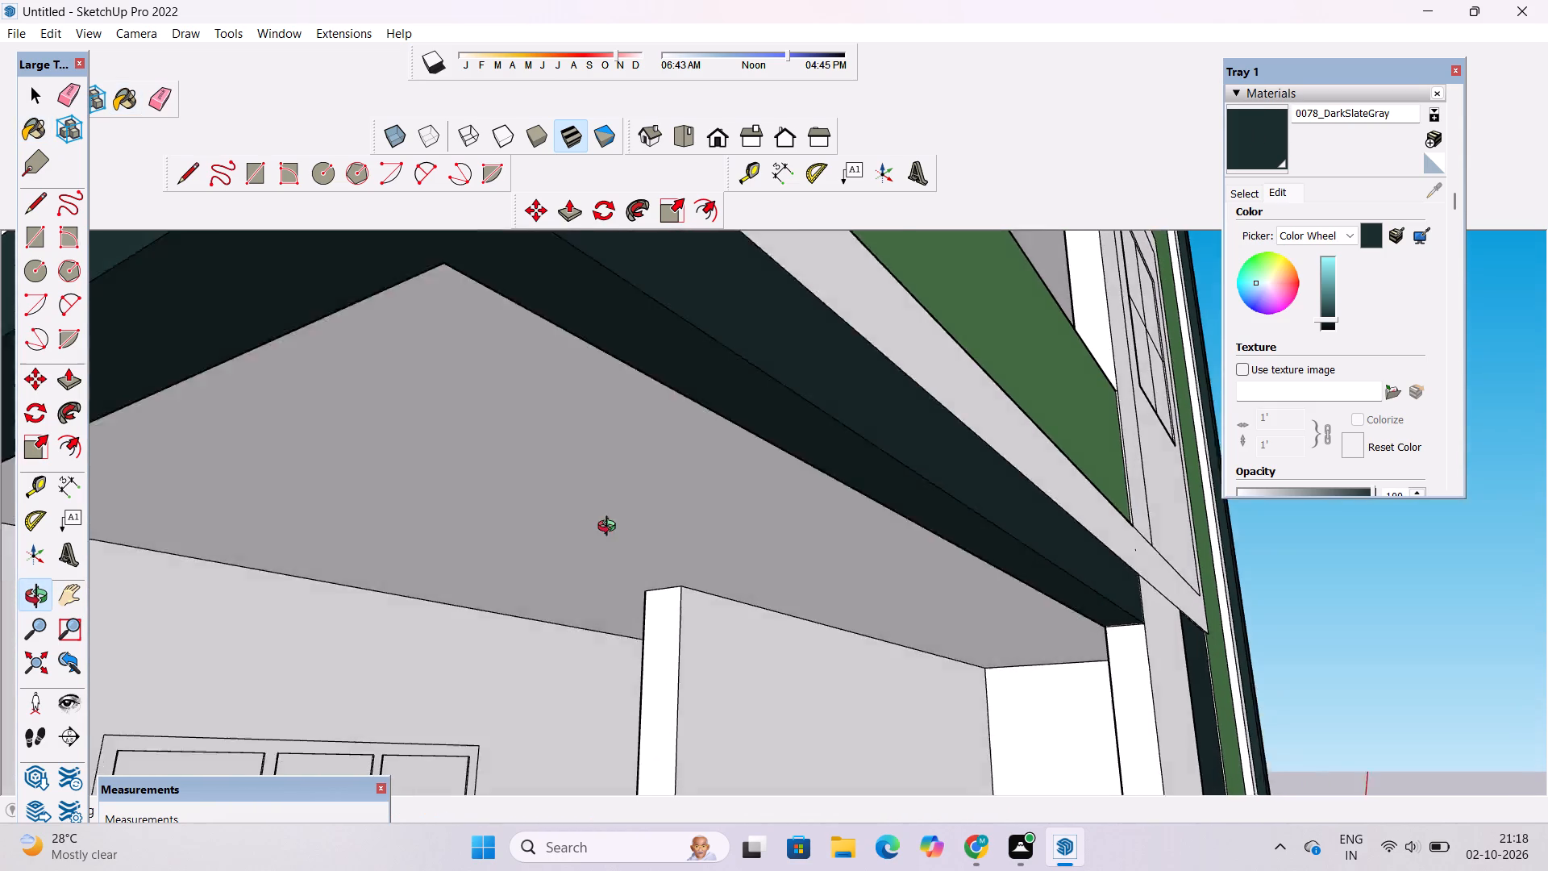
{"action": "left_click_drag", "start_coordinate": [610, 528], "coordinate": [823, 480]}
{"action": "left_click_drag", "start_coordinate": [831, 512], "coordinate": [736, 515]}
{"action": "left_click", "coordinate": [1251, 131]}
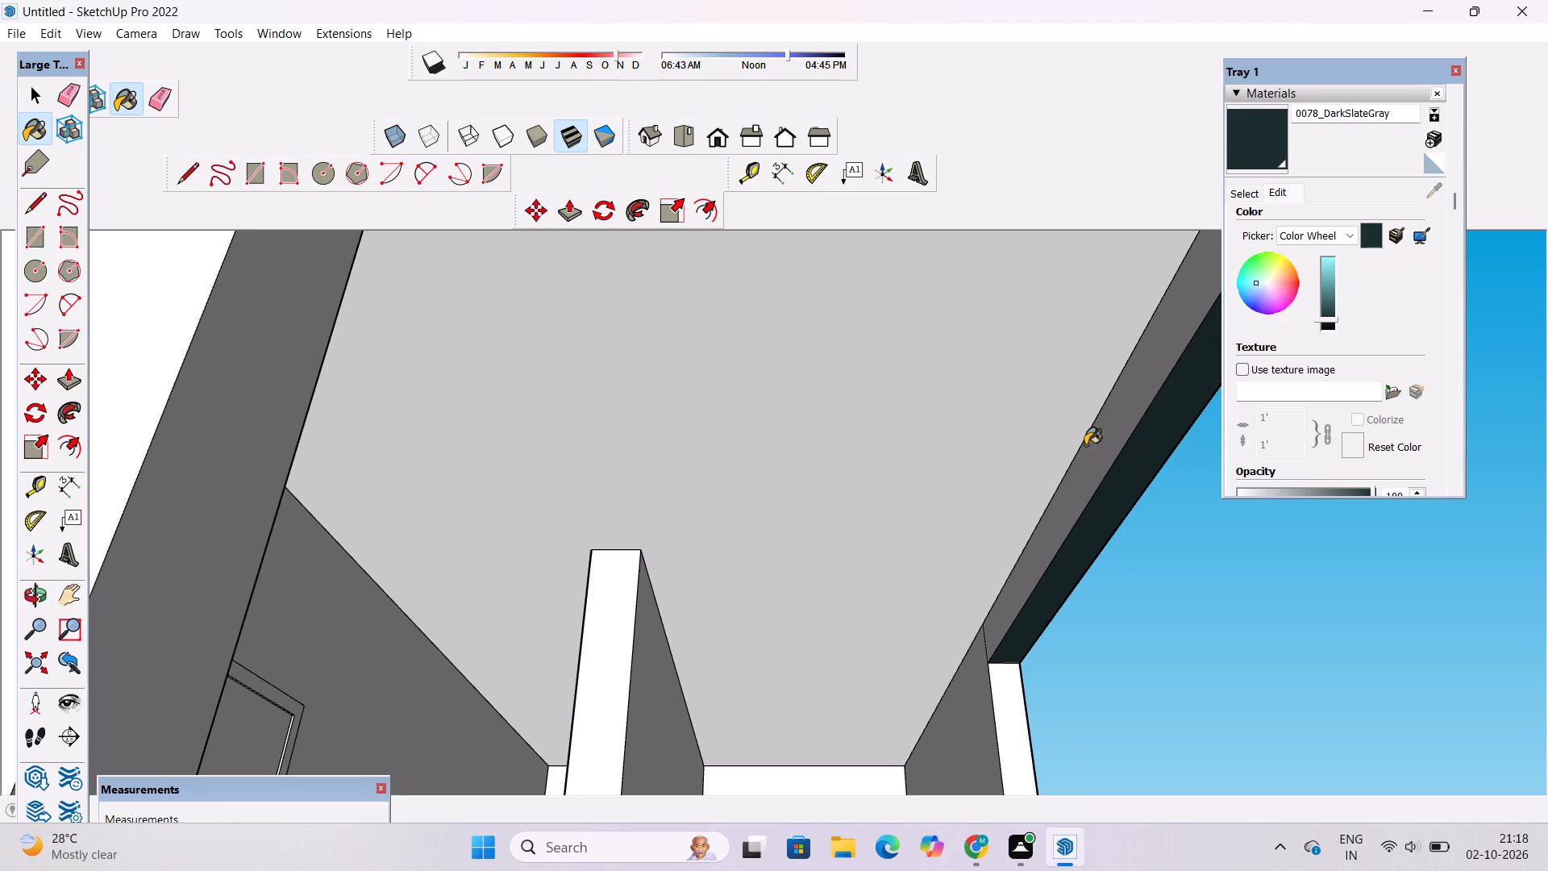
{"action": "left_click", "coordinate": [1085, 445]}
Examine the painted facade from the front, the side and farther away to check the colour scheme.
{"action": "key", "text": "o"}
{"action": "scroll", "coordinate": [839, 528], "scroll_direction": "down", "scroll_amount": 6}
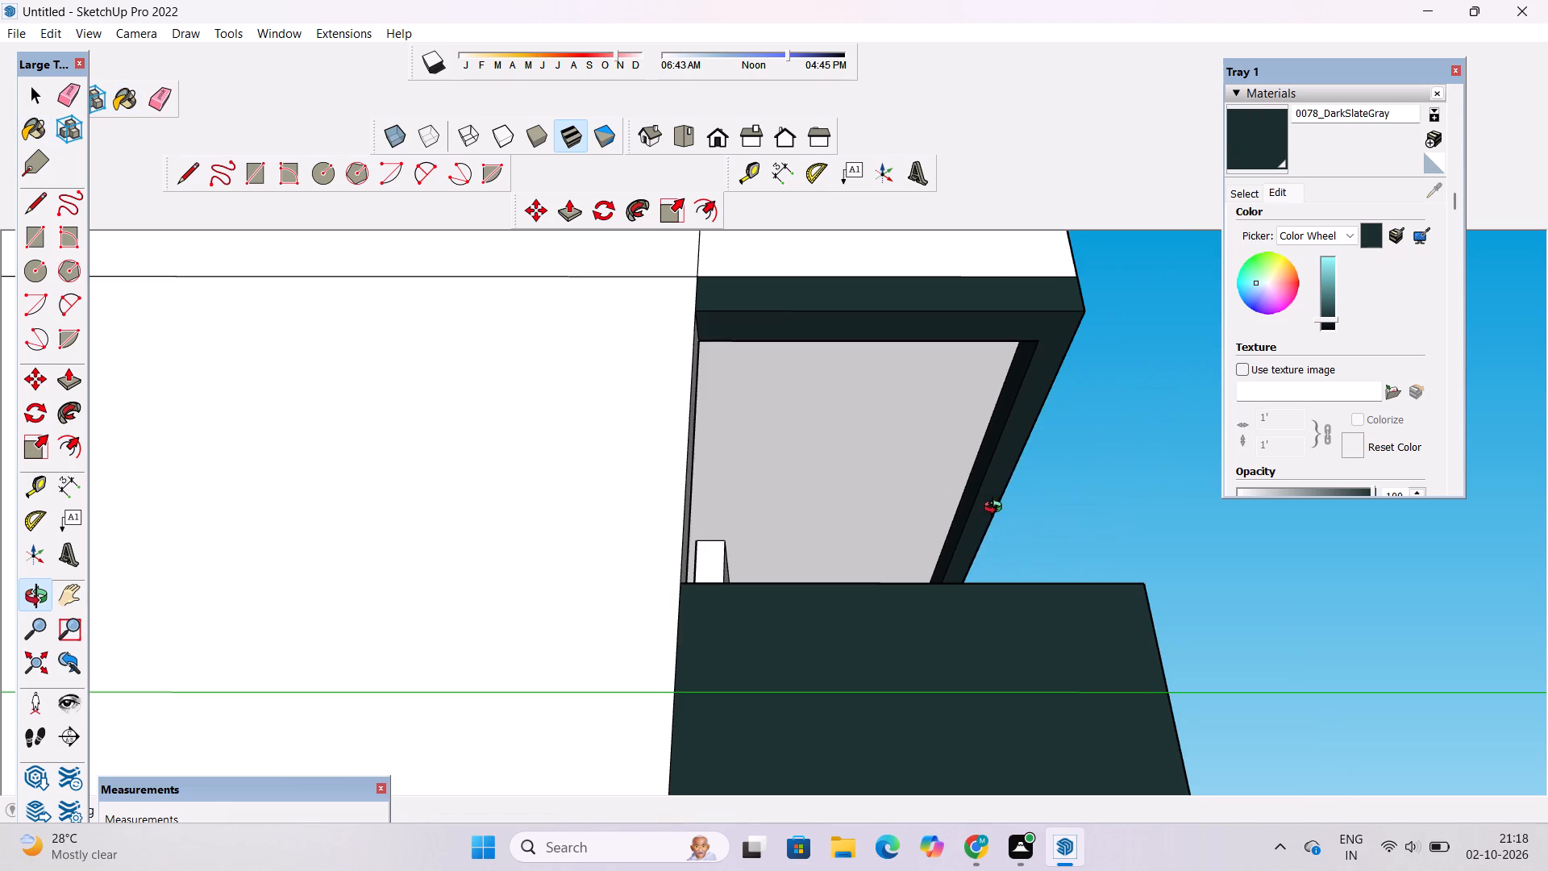
{"action": "left_click_drag", "start_coordinate": [997, 509], "coordinate": [446, 739]}
{"action": "left_click_drag", "start_coordinate": [446, 739], "coordinate": [583, 681]}
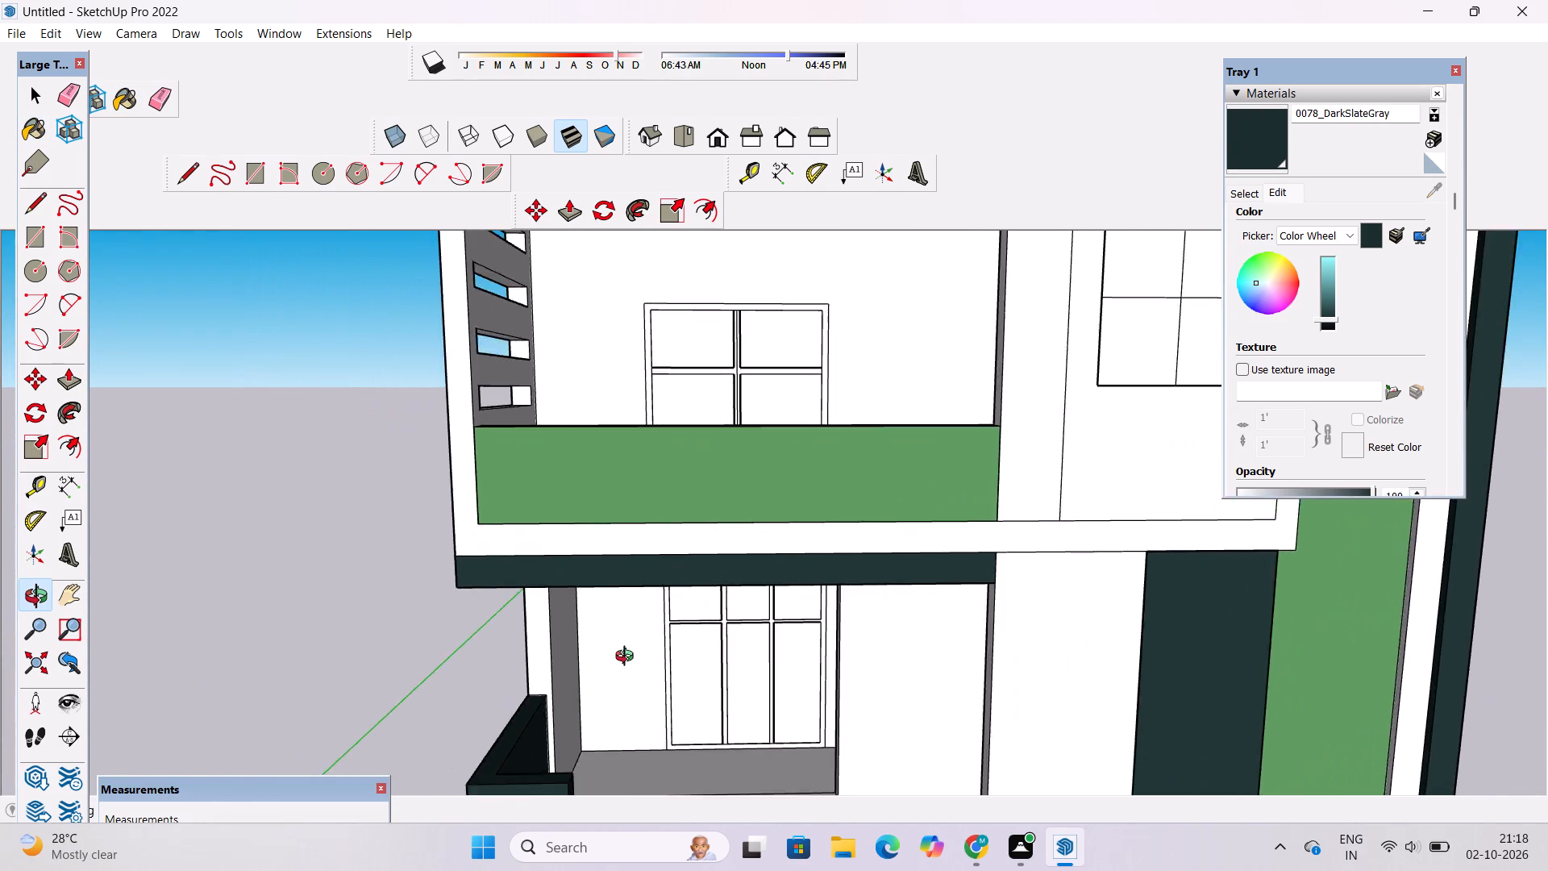
{"action": "scroll", "coordinate": [628, 658], "scroll_direction": "down", "scroll_amount": 7}
{"action": "left_click_drag", "start_coordinate": [622, 660], "coordinate": [701, 793]}
{"action": "scroll", "coordinate": [739, 607], "scroll_direction": "up", "scroll_amount": 5}
{"action": "left_click_drag", "start_coordinate": [746, 640], "coordinate": [680, 691]}
{"action": "left_click_drag", "start_coordinate": [726, 673], "coordinate": [728, 586]}
{"action": "scroll", "coordinate": [728, 561], "scroll_direction": "down", "scroll_amount": 3}
{"action": "left_click_drag", "start_coordinate": [722, 563], "coordinate": [654, 658], "text": "shift"}
{"action": "left_click_drag", "start_coordinate": [702, 675], "coordinate": [701, 591]}
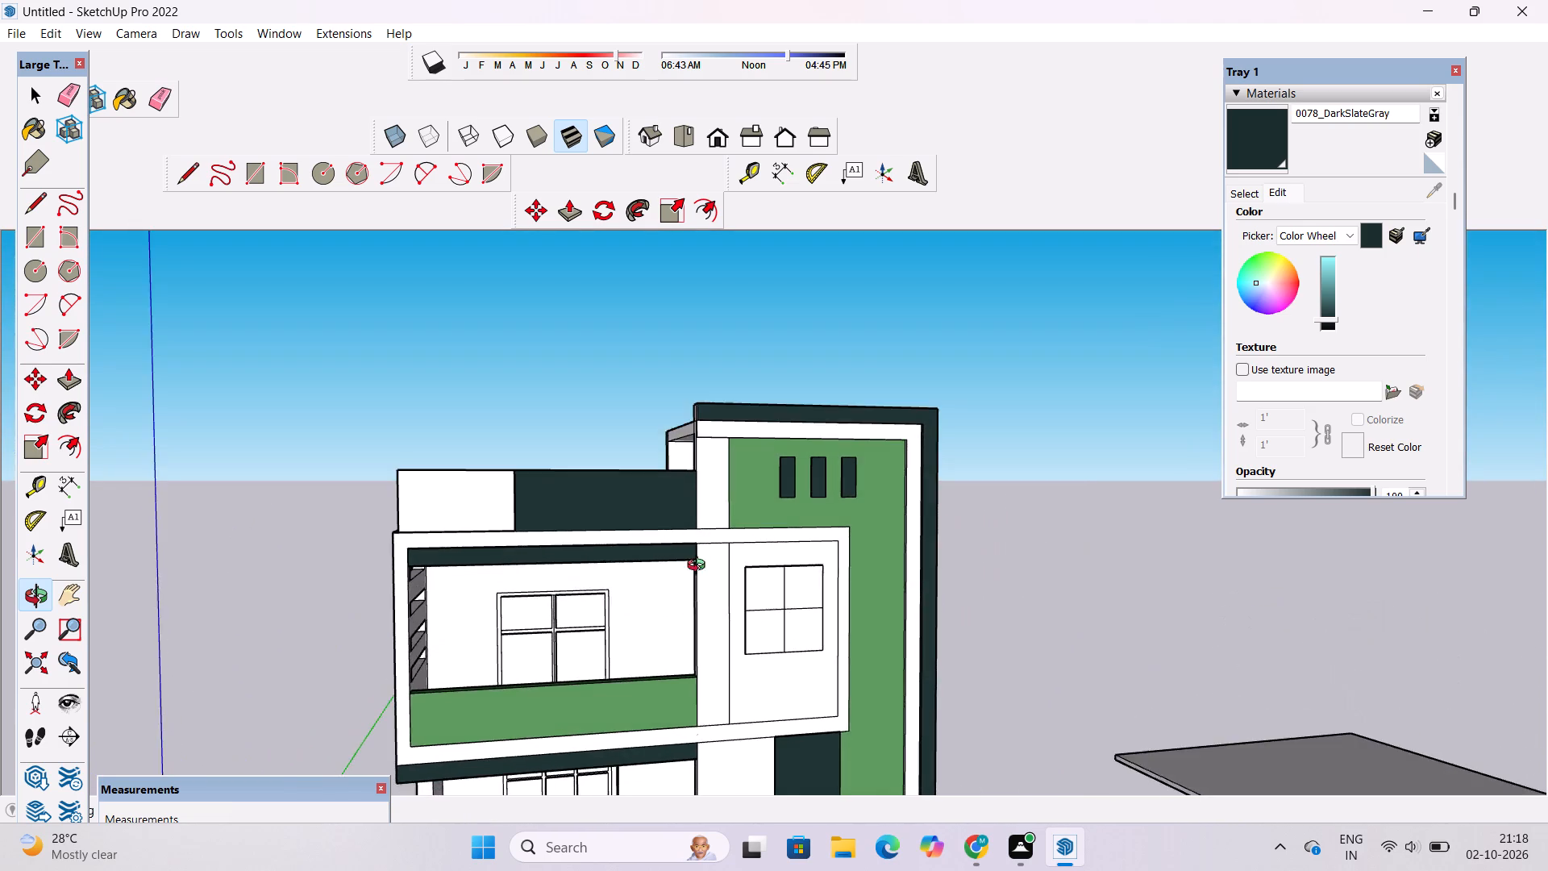
{"action": "scroll", "coordinate": [695, 612], "scroll_direction": "up", "scroll_amount": 3}
{"action": "left_click_drag", "start_coordinate": [698, 614], "coordinate": [668, 490], "text": "shift"}
{"action": "scroll", "coordinate": [668, 475], "scroll_direction": "down", "scroll_amount": 8, "text": "shift"}
{"action": "left_click_drag", "start_coordinate": [729, 527], "coordinate": [689, 576]}
{"action": "left_click_drag", "start_coordinate": [693, 590], "coordinate": [693, 515]}
{"action": "left_click_drag", "start_coordinate": [693, 514], "coordinate": [693, 544]}
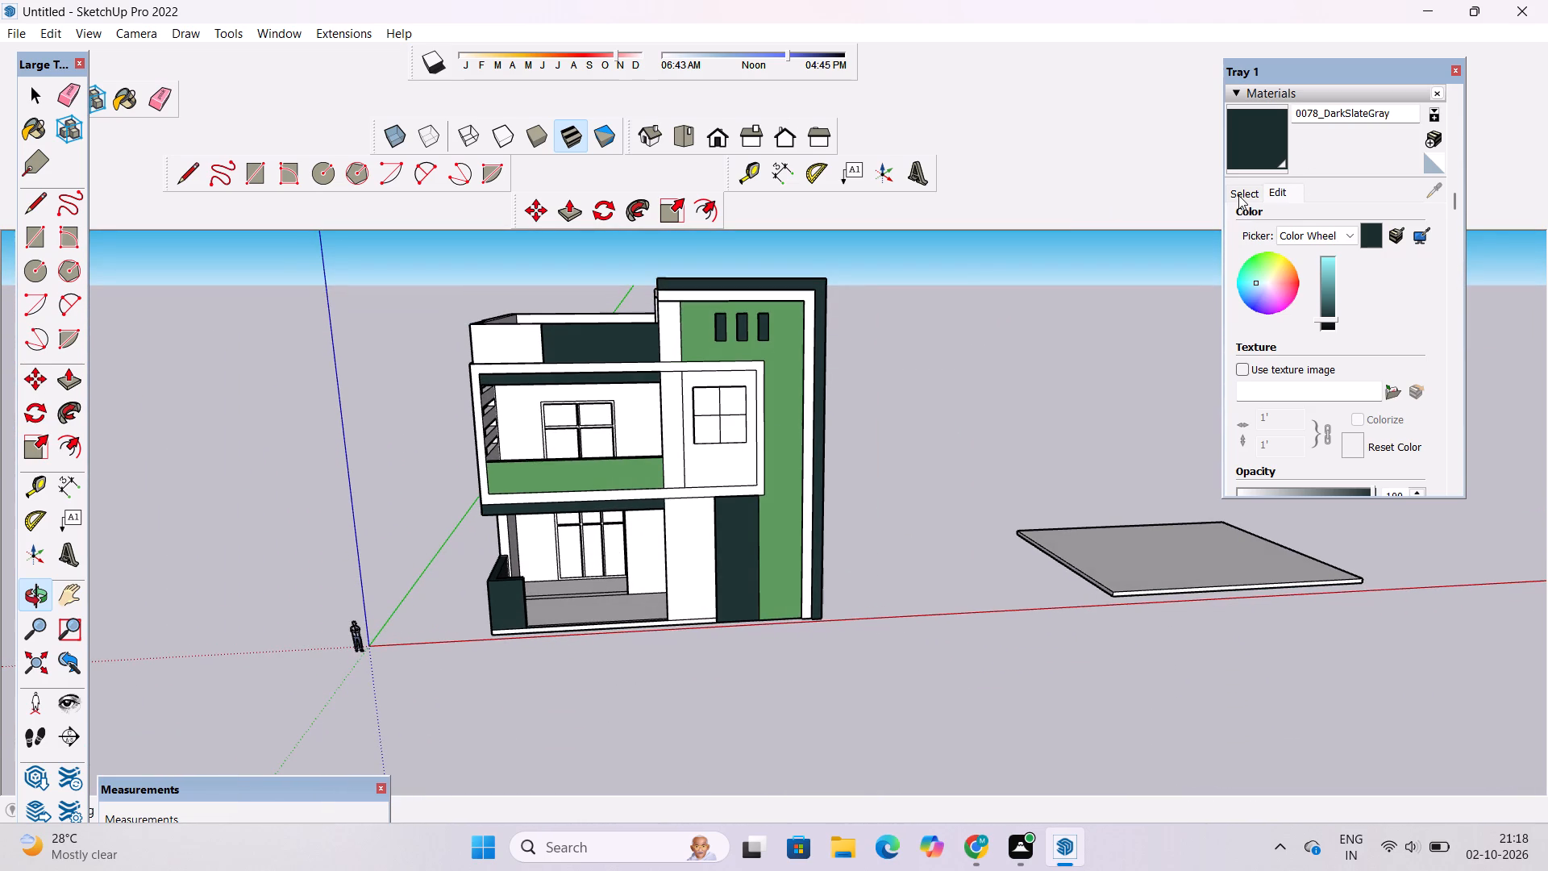
Paint the white ground-floor wall strip between the porch and the dark panel with 0068_LightGreen from Colors-Named.
{"action": "left_click", "coordinate": [1238, 195]}
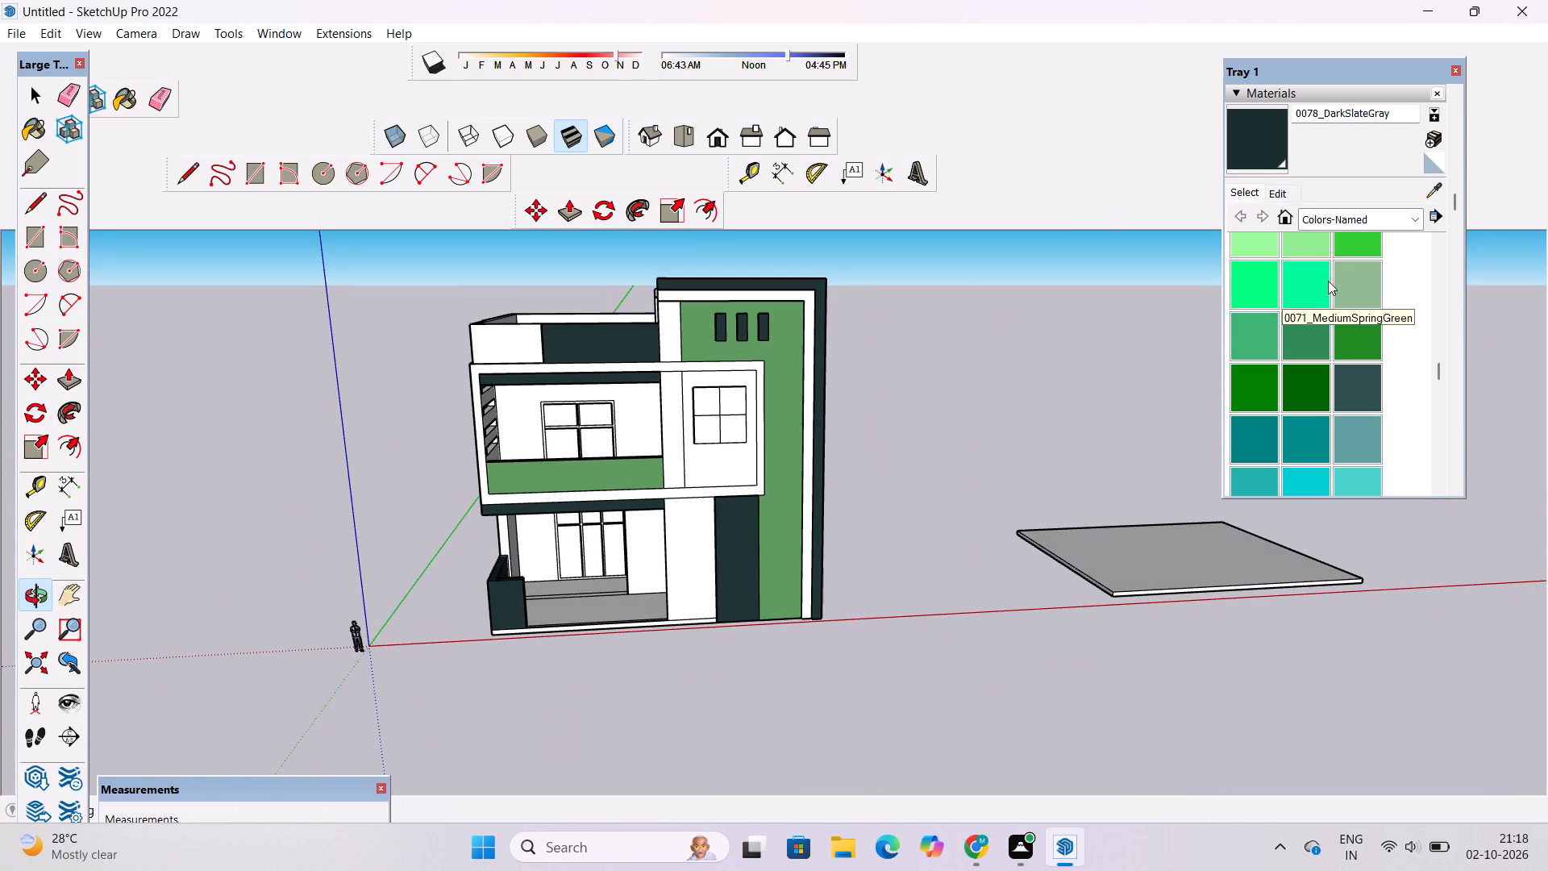
{"action": "scroll", "coordinate": [1328, 281], "scroll_direction": "up", "scroll_amount": 1}
{"action": "left_click", "coordinate": [1313, 331]}
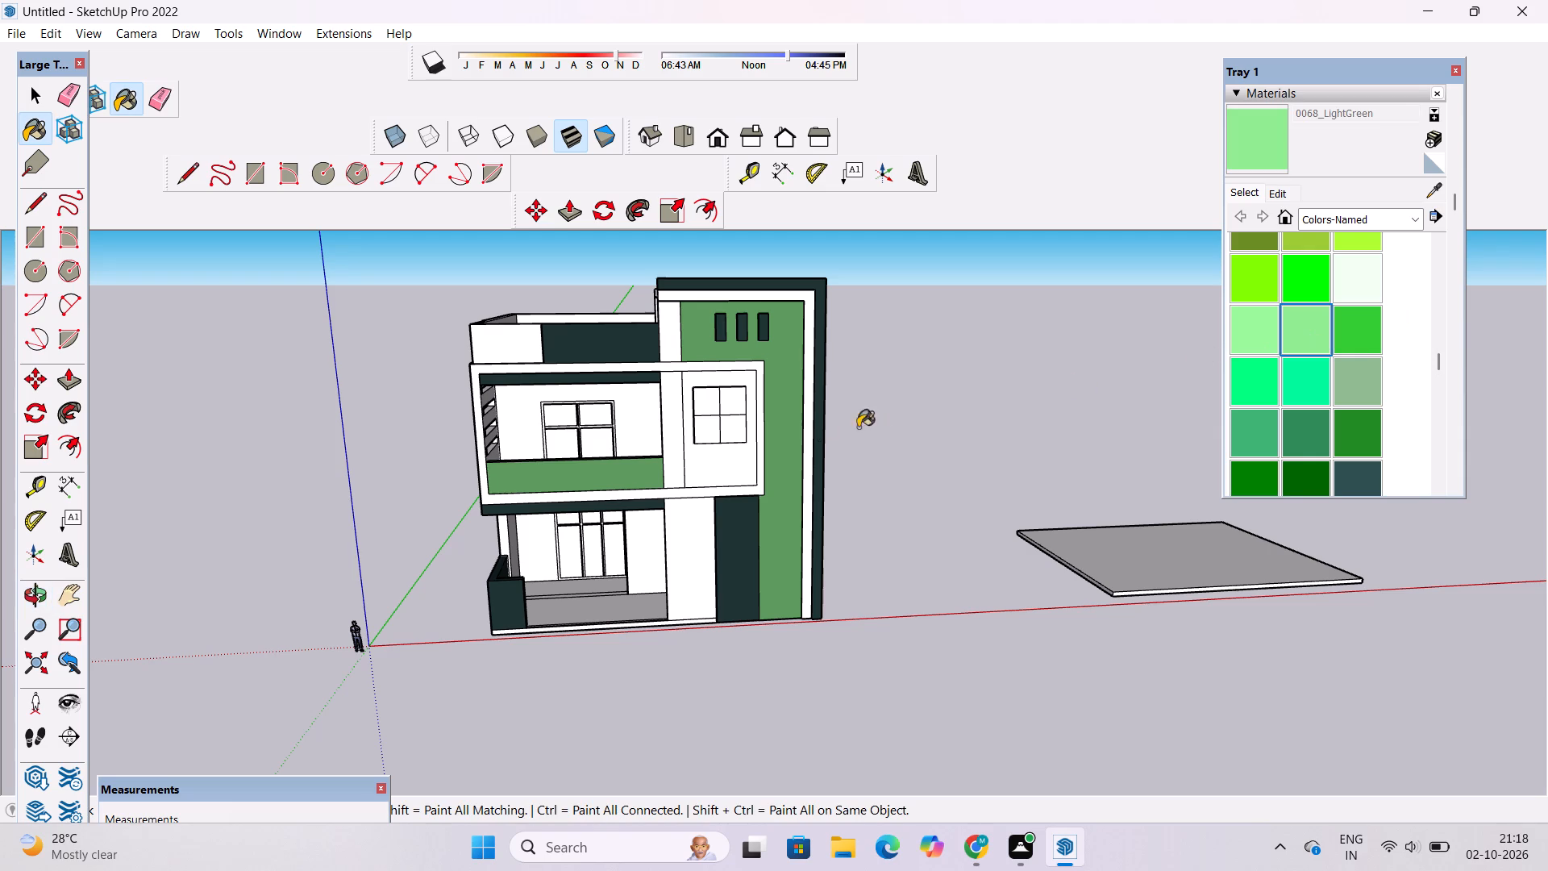
{"action": "scroll", "coordinate": [693, 450], "scroll_direction": "down", "scroll_amount": 3}
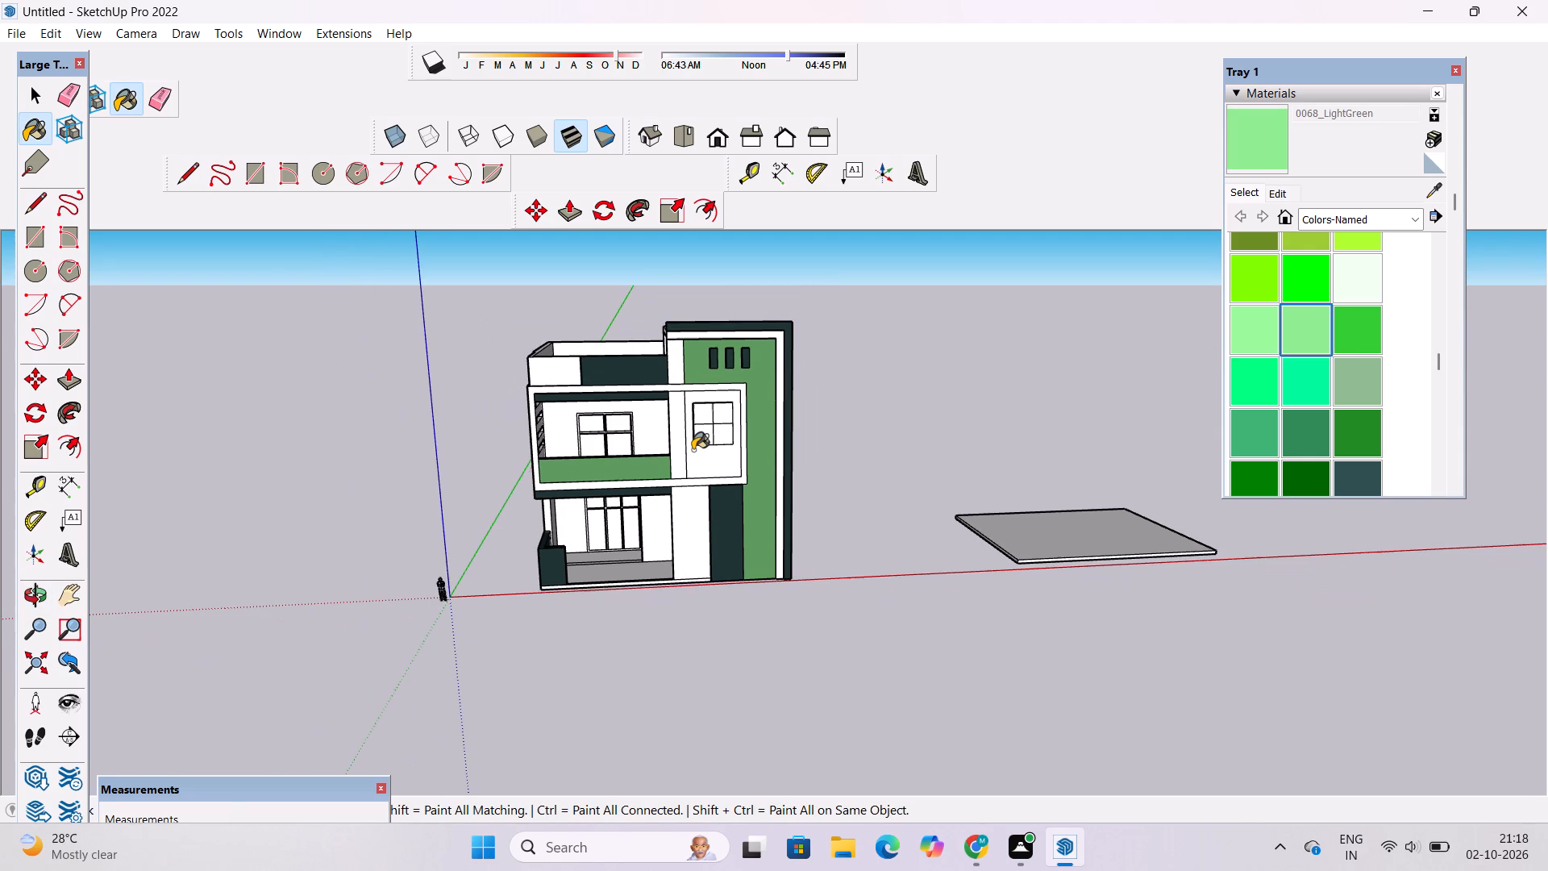
{"action": "scroll", "coordinate": [693, 450], "scroll_direction": "up", "scroll_amount": 1}
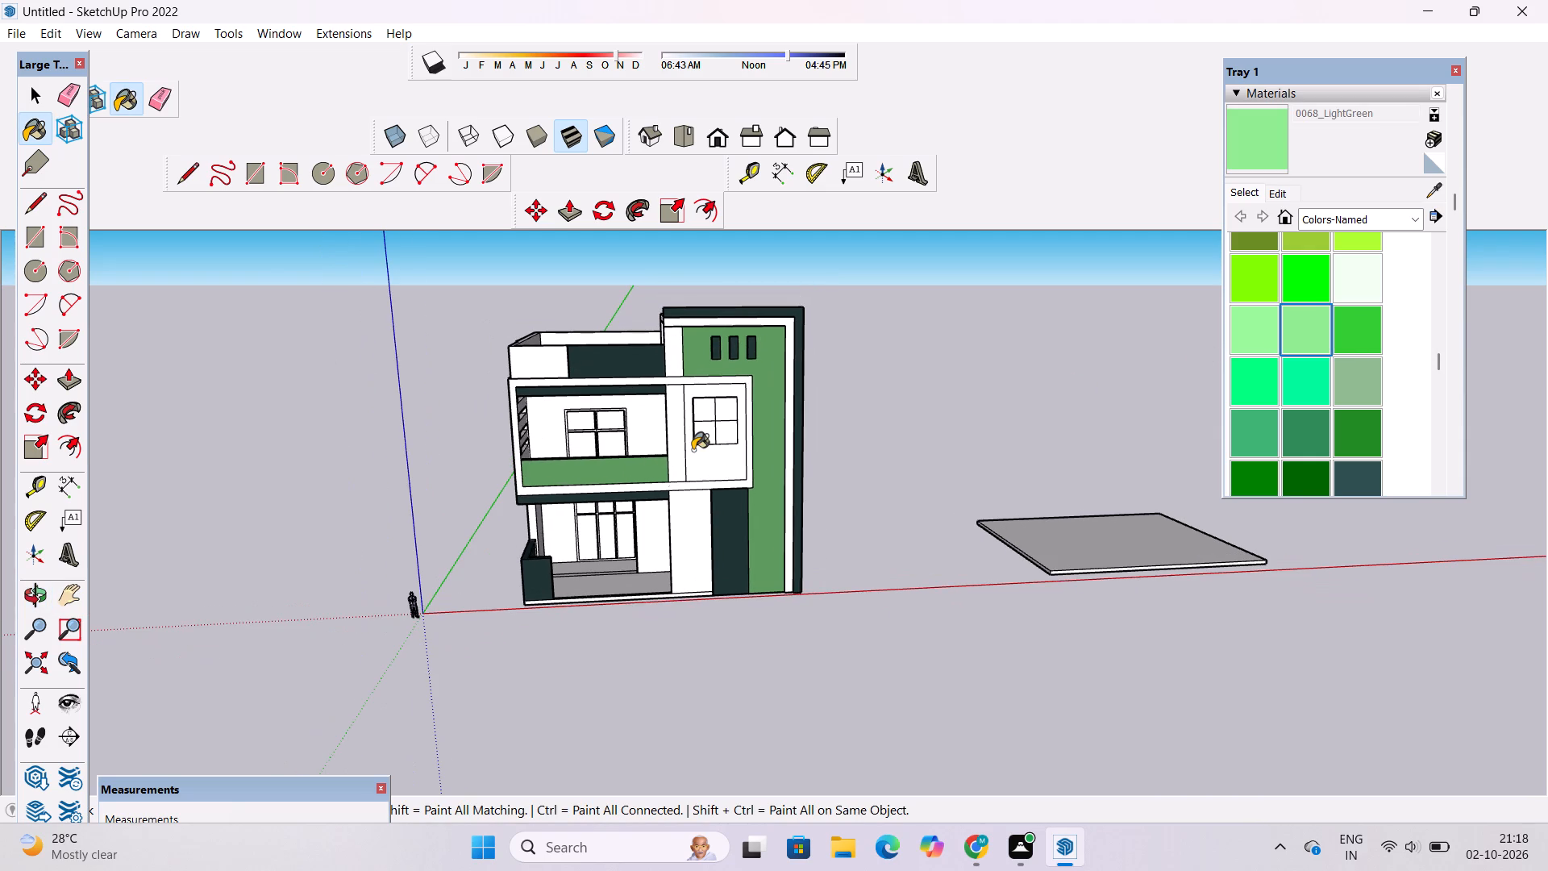
{"action": "scroll", "coordinate": [693, 450], "scroll_direction": "down", "scroll_amount": 2}
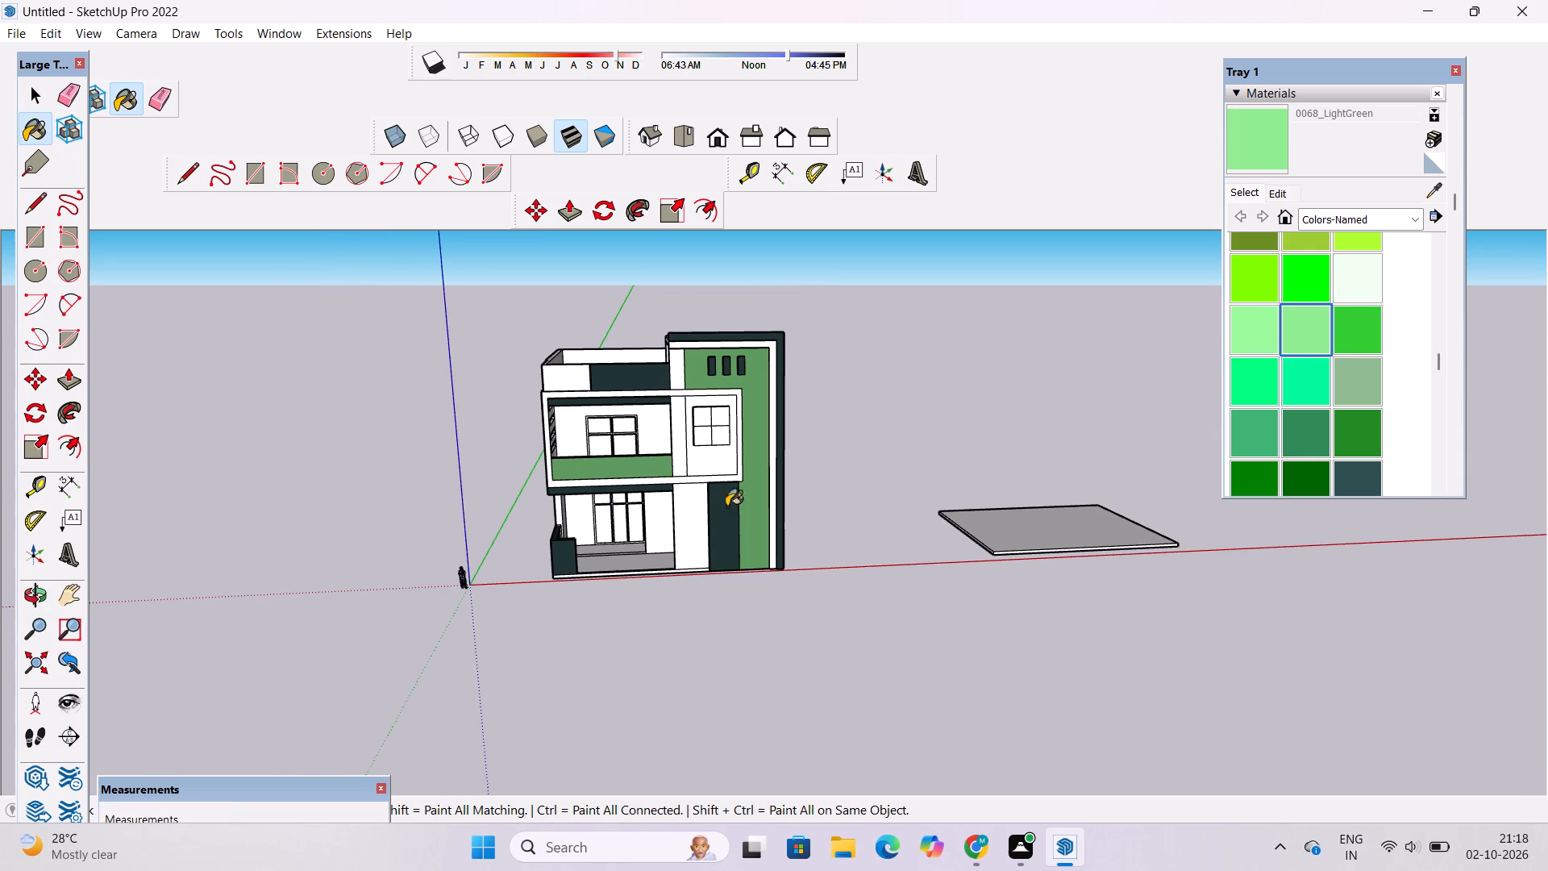
{"action": "scroll", "coordinate": [673, 548], "scroll_direction": "up", "scroll_amount": 9}
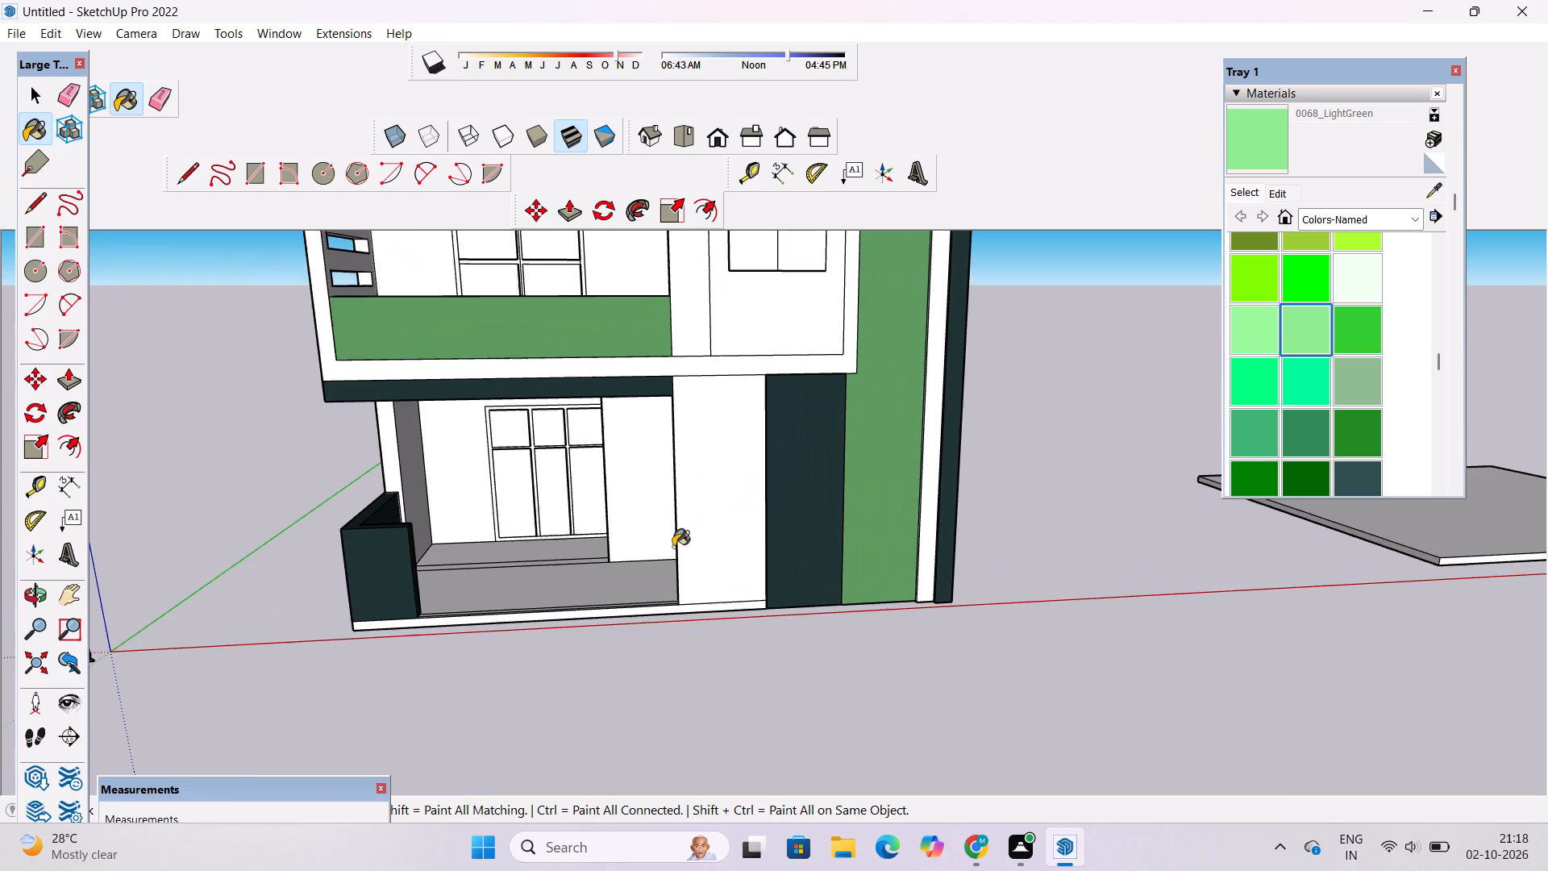
{"action": "scroll", "coordinate": [664, 540], "scroll_direction": "up", "scroll_amount": 4}
{"action": "left_click", "coordinate": [735, 452]}
{"action": "scroll", "coordinate": [646, 517], "scroll_direction": "down", "scroll_amount": 7}
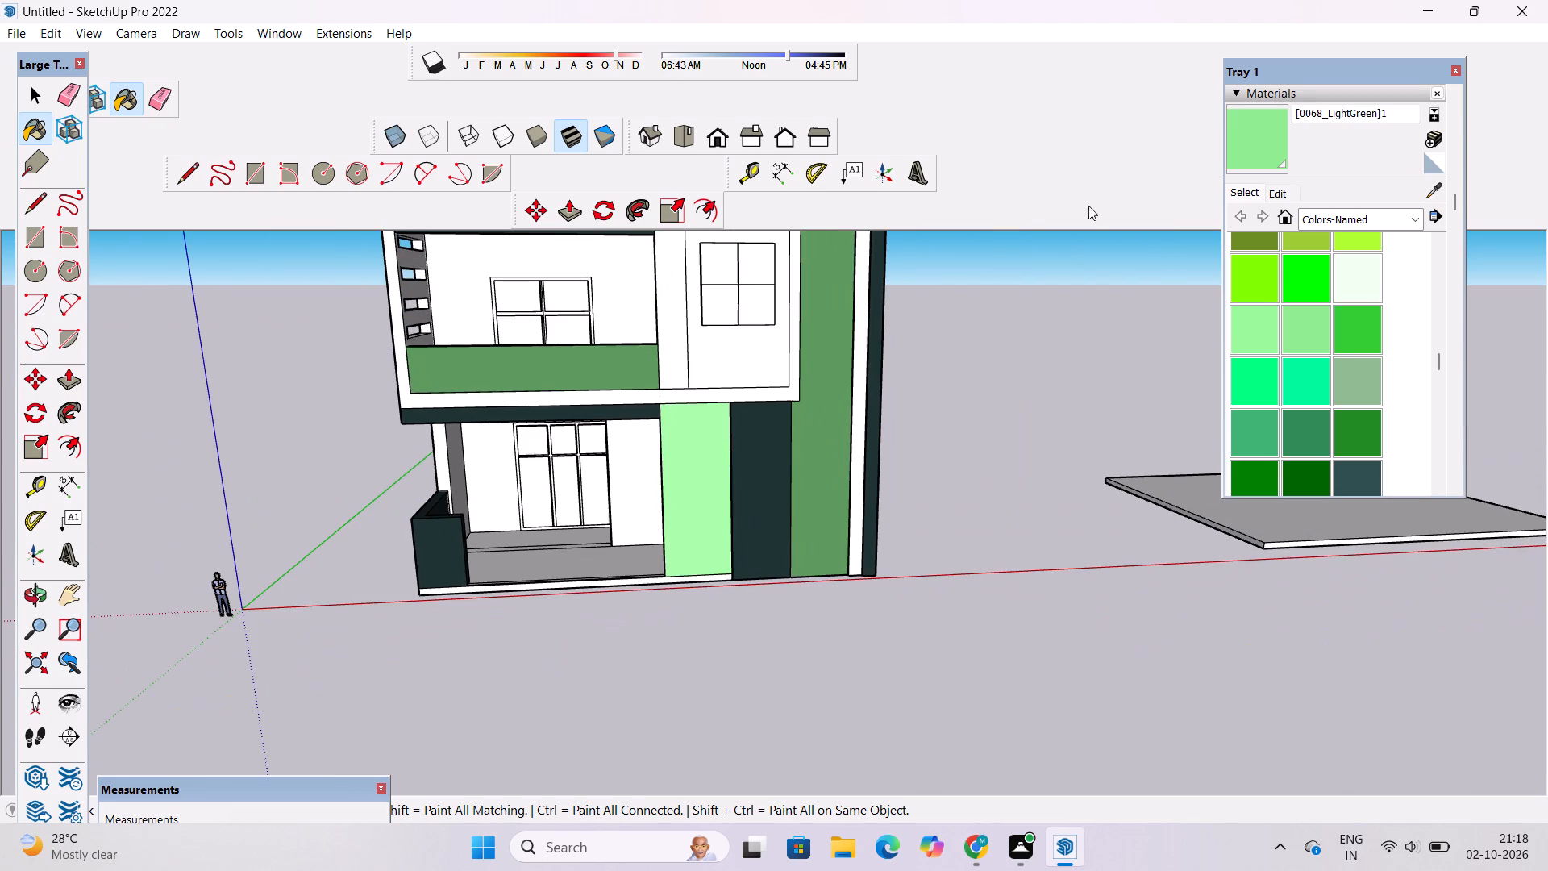
Darken the light green material on the ground-floor wall strip to a medium green on the colour wheel.
{"action": "left_click", "coordinate": [1275, 197]}
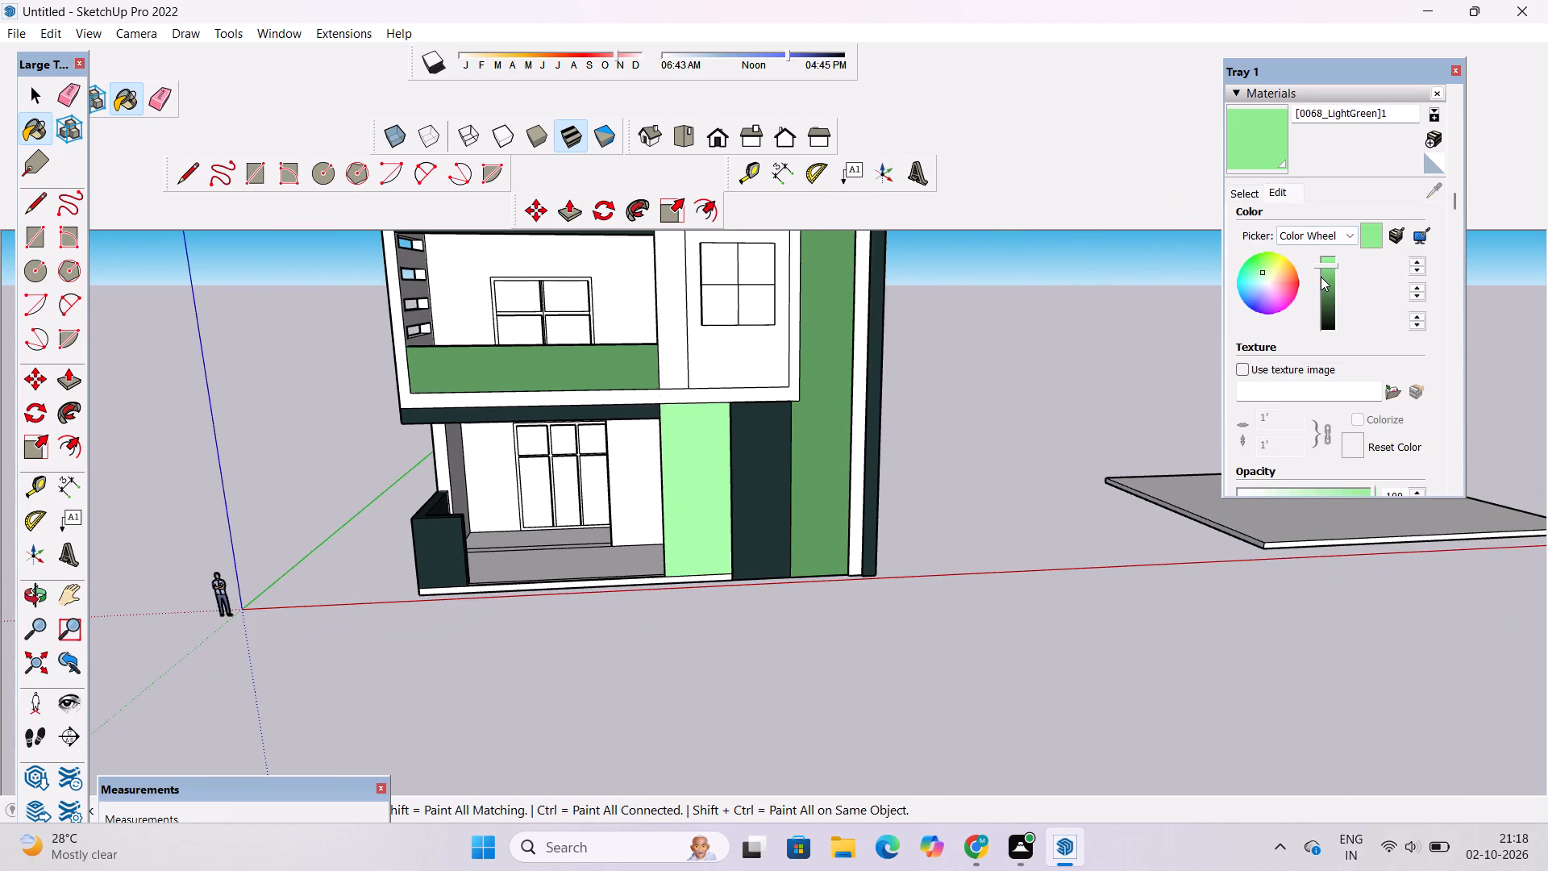
{"action": "left_click", "coordinate": [1321, 275]}
{"action": "left_click", "coordinate": [1321, 275]}
{"action": "left_click", "coordinate": [1326, 281]}
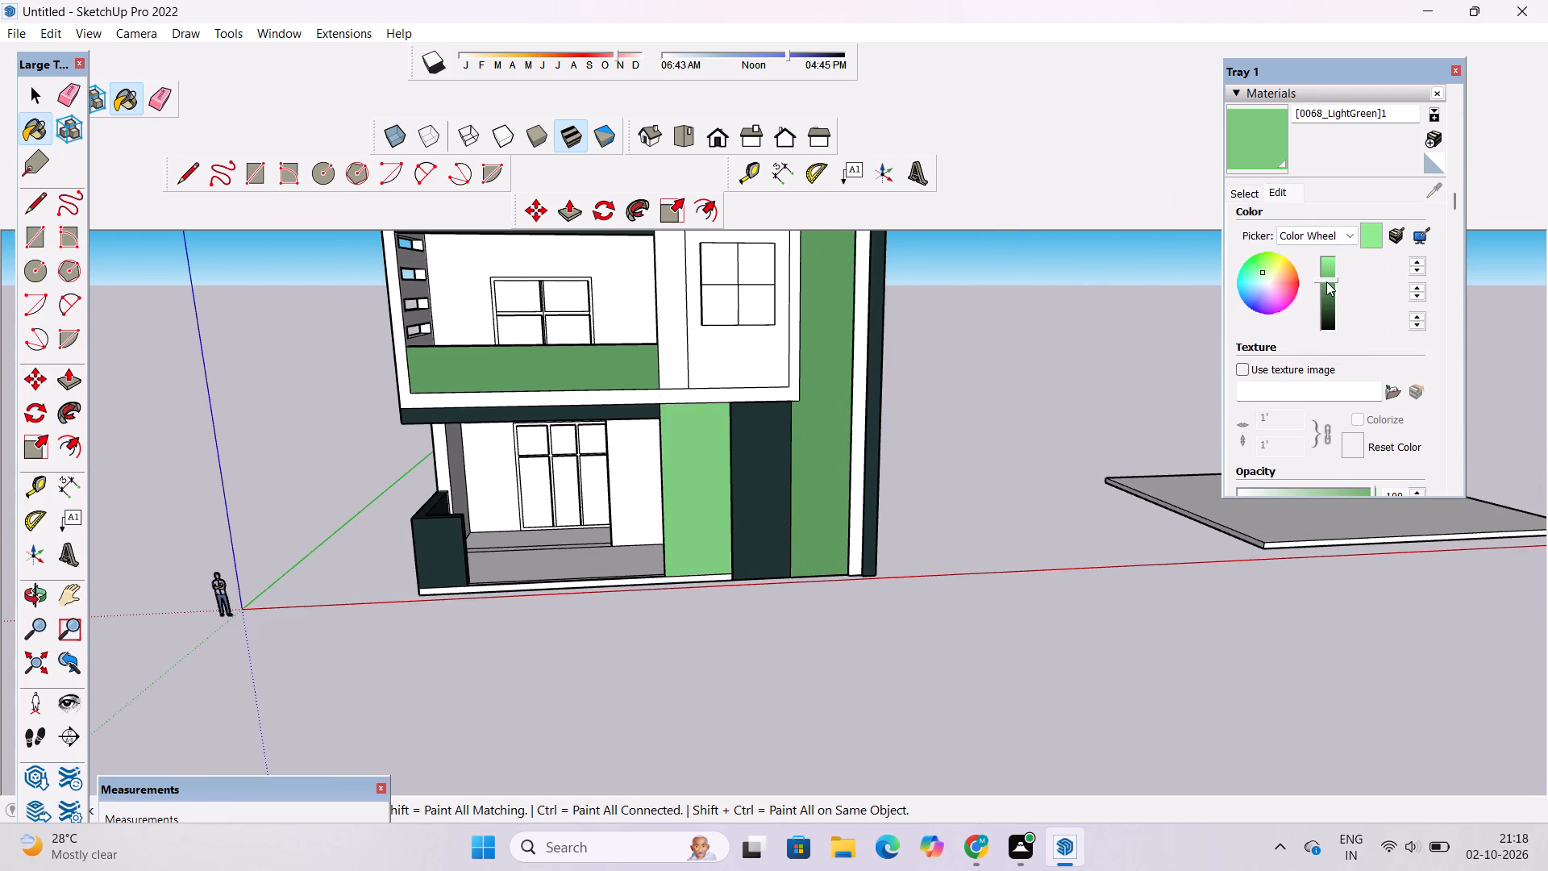
{"action": "left_click", "coordinate": [1326, 281]}
{"action": "left_click", "coordinate": [1326, 283]}
{"action": "left_click", "coordinate": [1328, 284]}
{"action": "left_click", "coordinate": [1328, 284]}
{"action": "double_click", "coordinate": [1328, 284]}
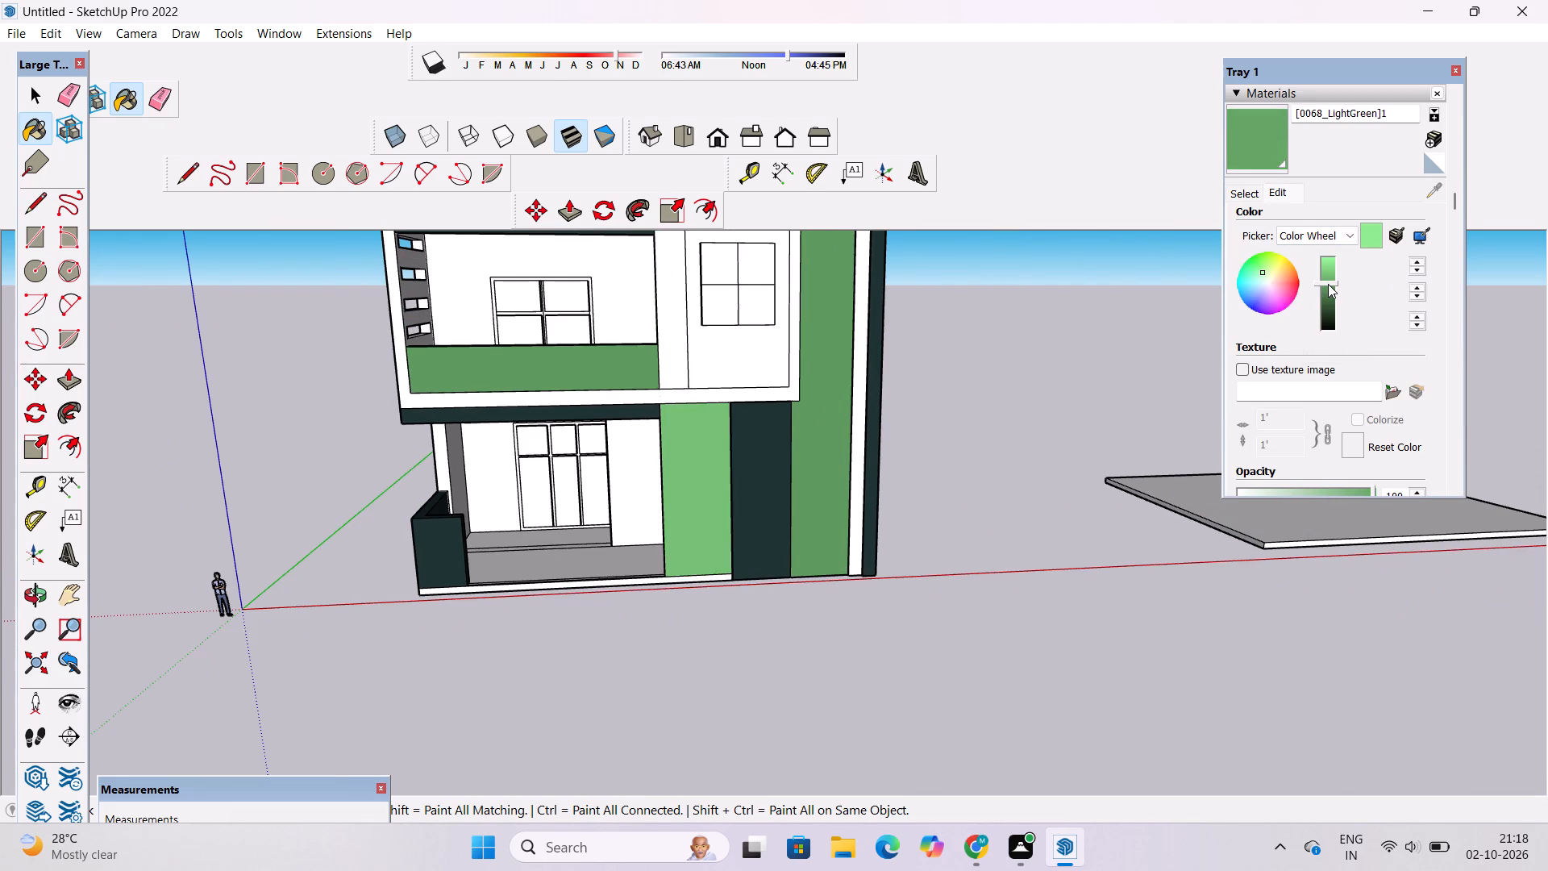
Draw a short vertical line across the white base band, from the light green strip's porch-side bottom corner to the base edge.
{"action": "scroll", "coordinate": [718, 476], "scroll_direction": "up", "scroll_amount": 2}
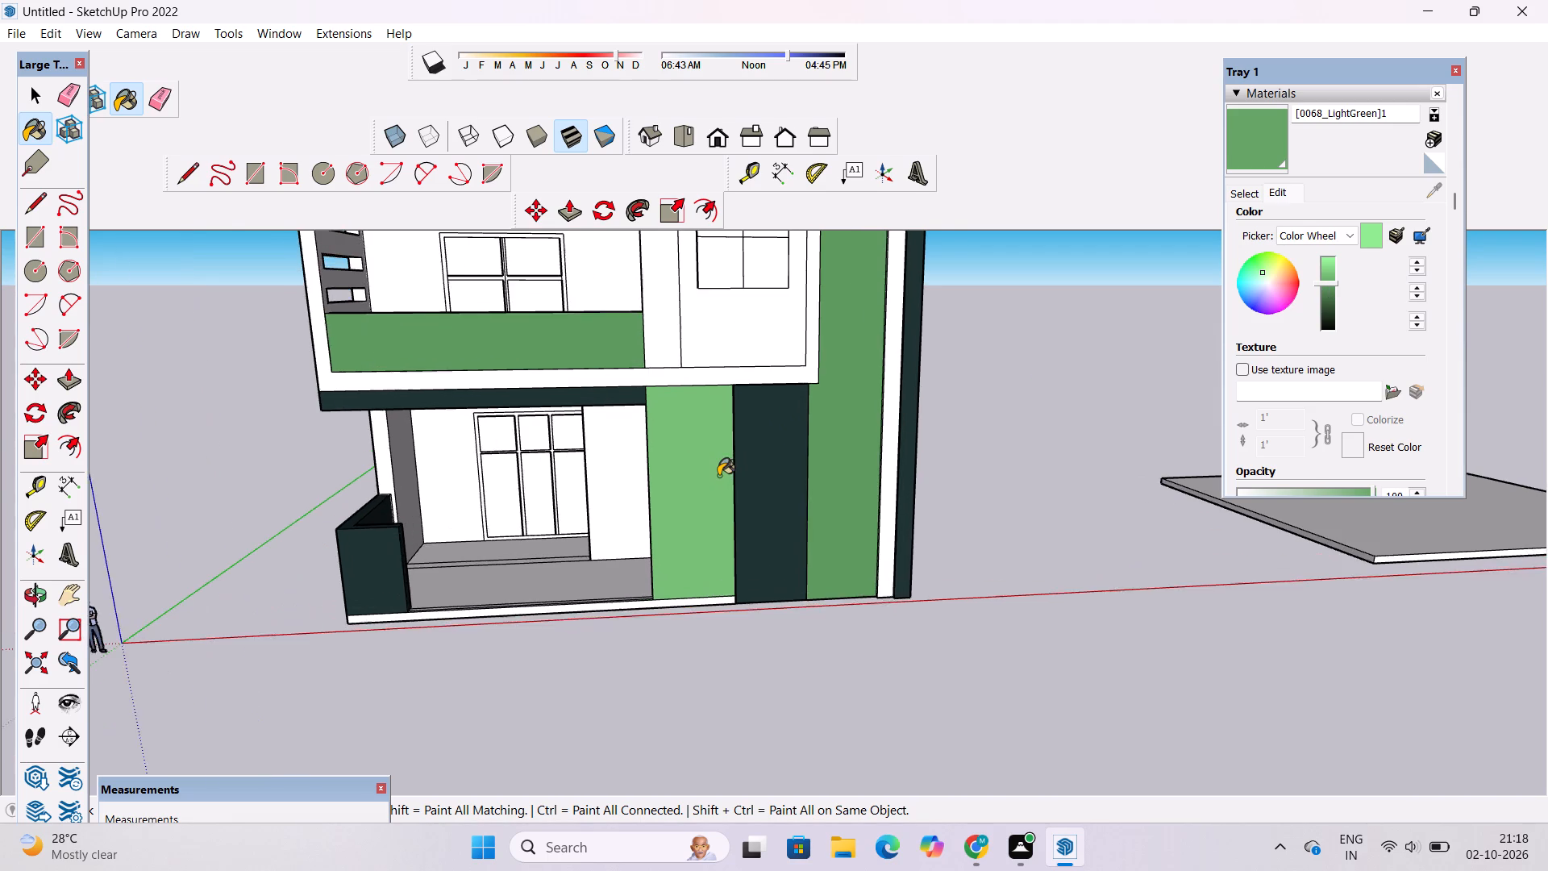
{"action": "scroll", "coordinate": [718, 476], "scroll_direction": "up", "scroll_amount": 1}
{"action": "key", "text": "space"}
{"action": "scroll", "coordinate": [718, 476], "scroll_direction": "down", "scroll_amount": 3}
{"action": "scroll", "coordinate": [744, 569], "scroll_direction": "up", "scroll_amount": 10}
{"action": "key", "text": "l"}
{"action": "scroll", "coordinate": [560, 594], "scroll_direction": "up", "scroll_amount": 8}
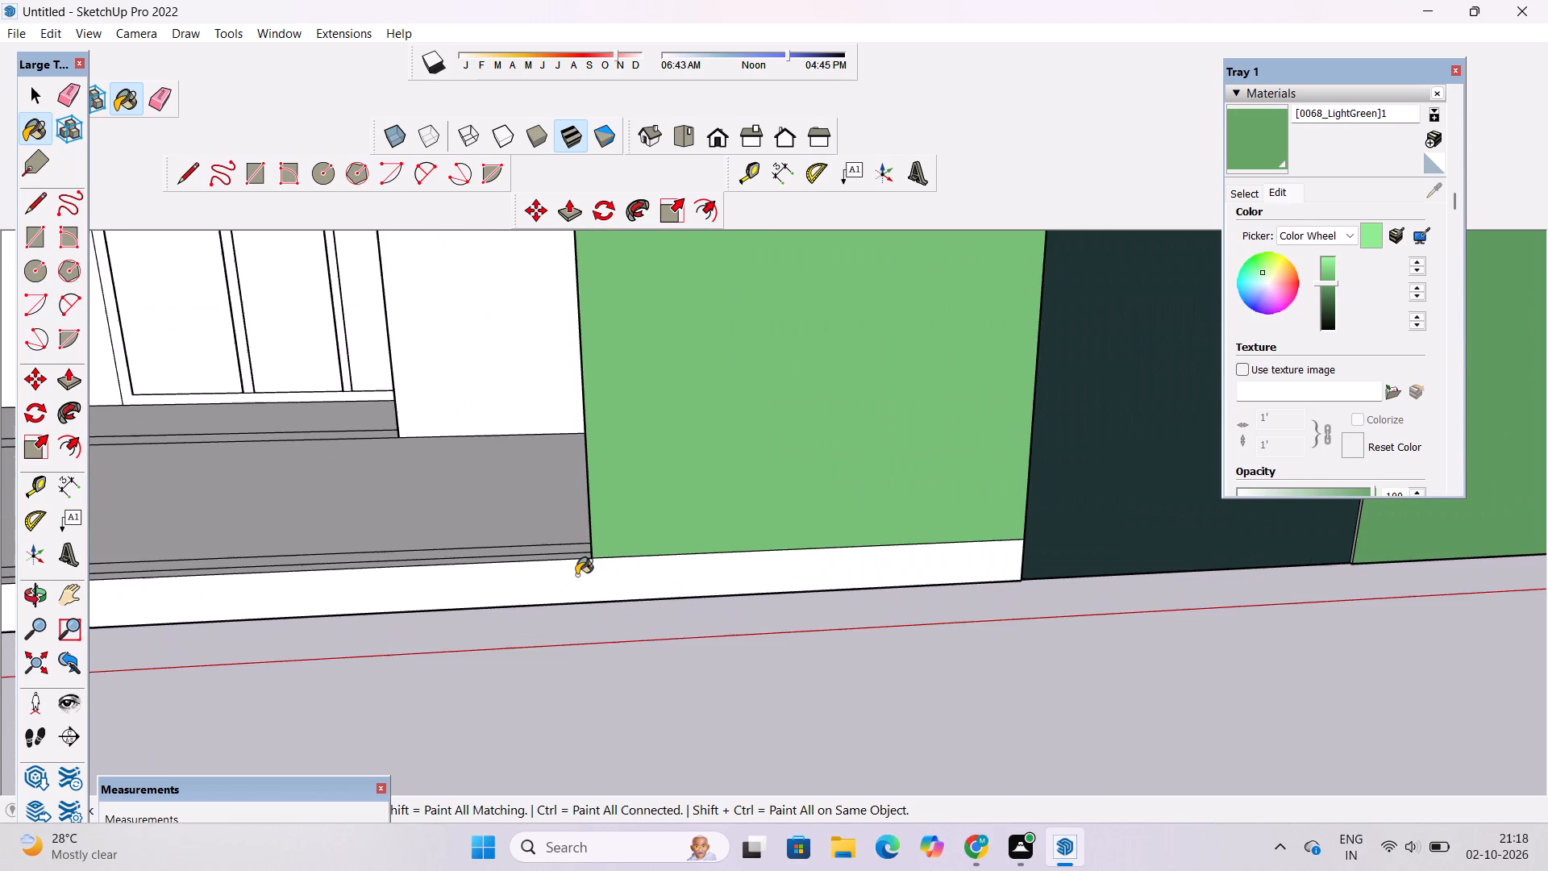
{"action": "type", "text": "ll"}
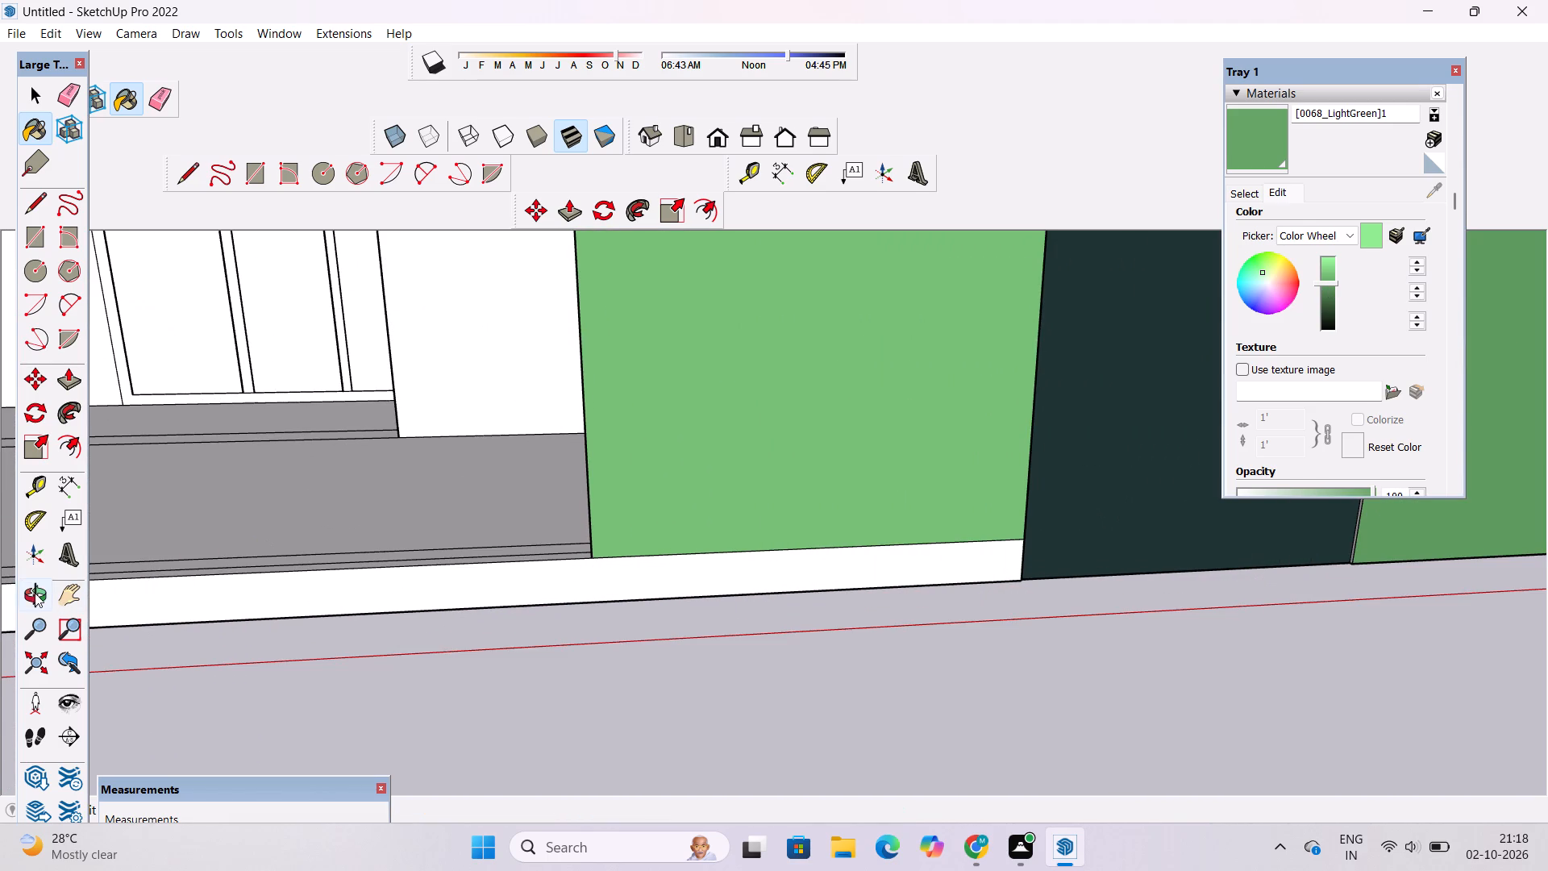
{"action": "left_click", "coordinate": [28, 594]}
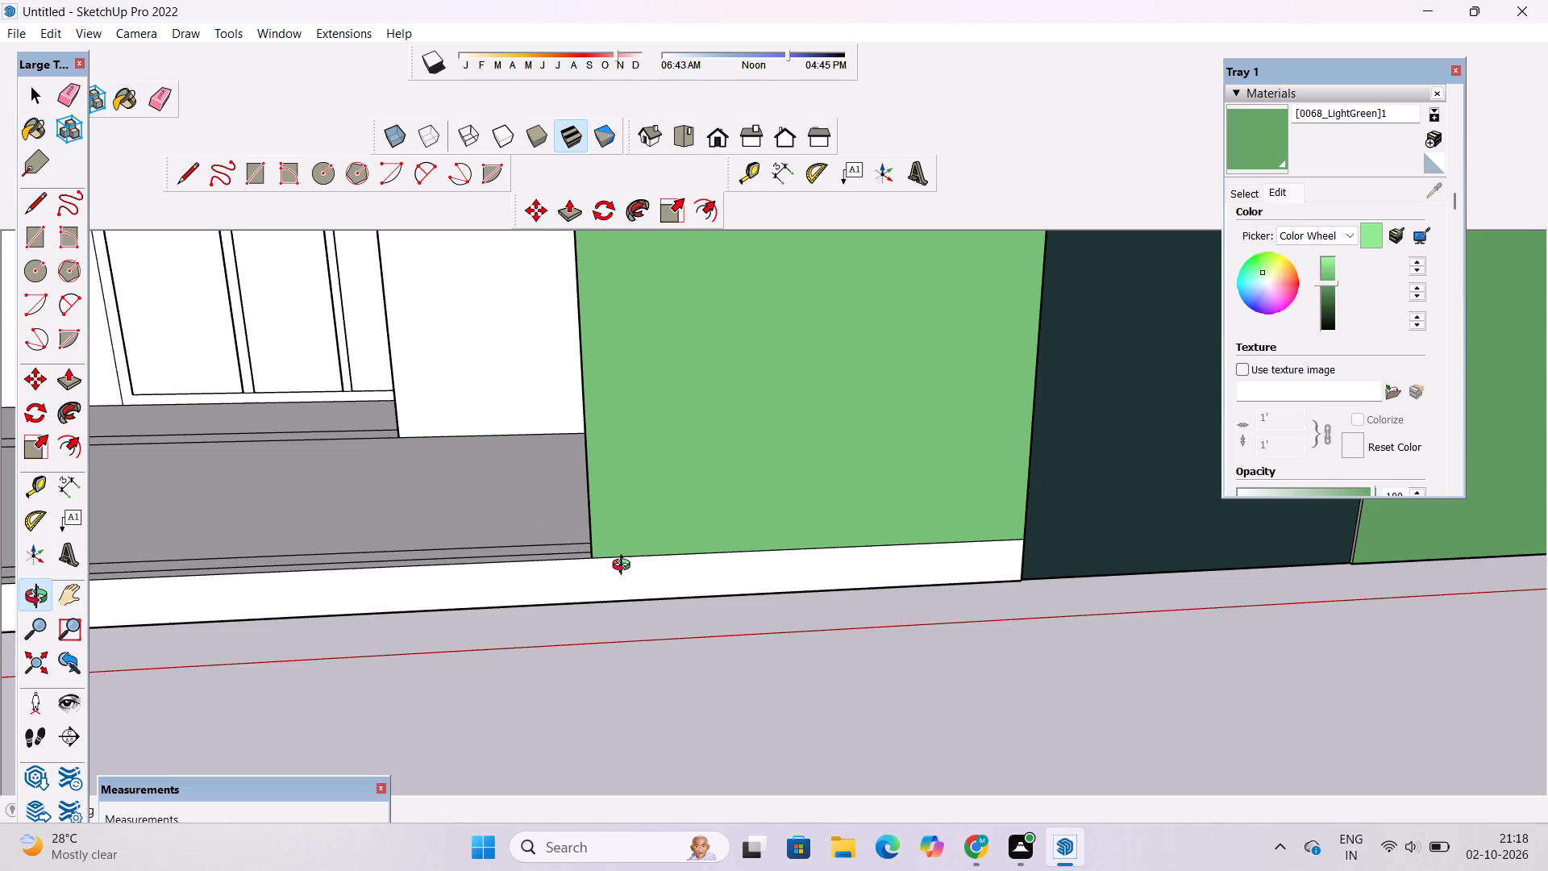
{"action": "key", "text": "l"}
{"action": "scroll", "coordinate": [626, 571], "scroll_direction": "up", "scroll_amount": 4}
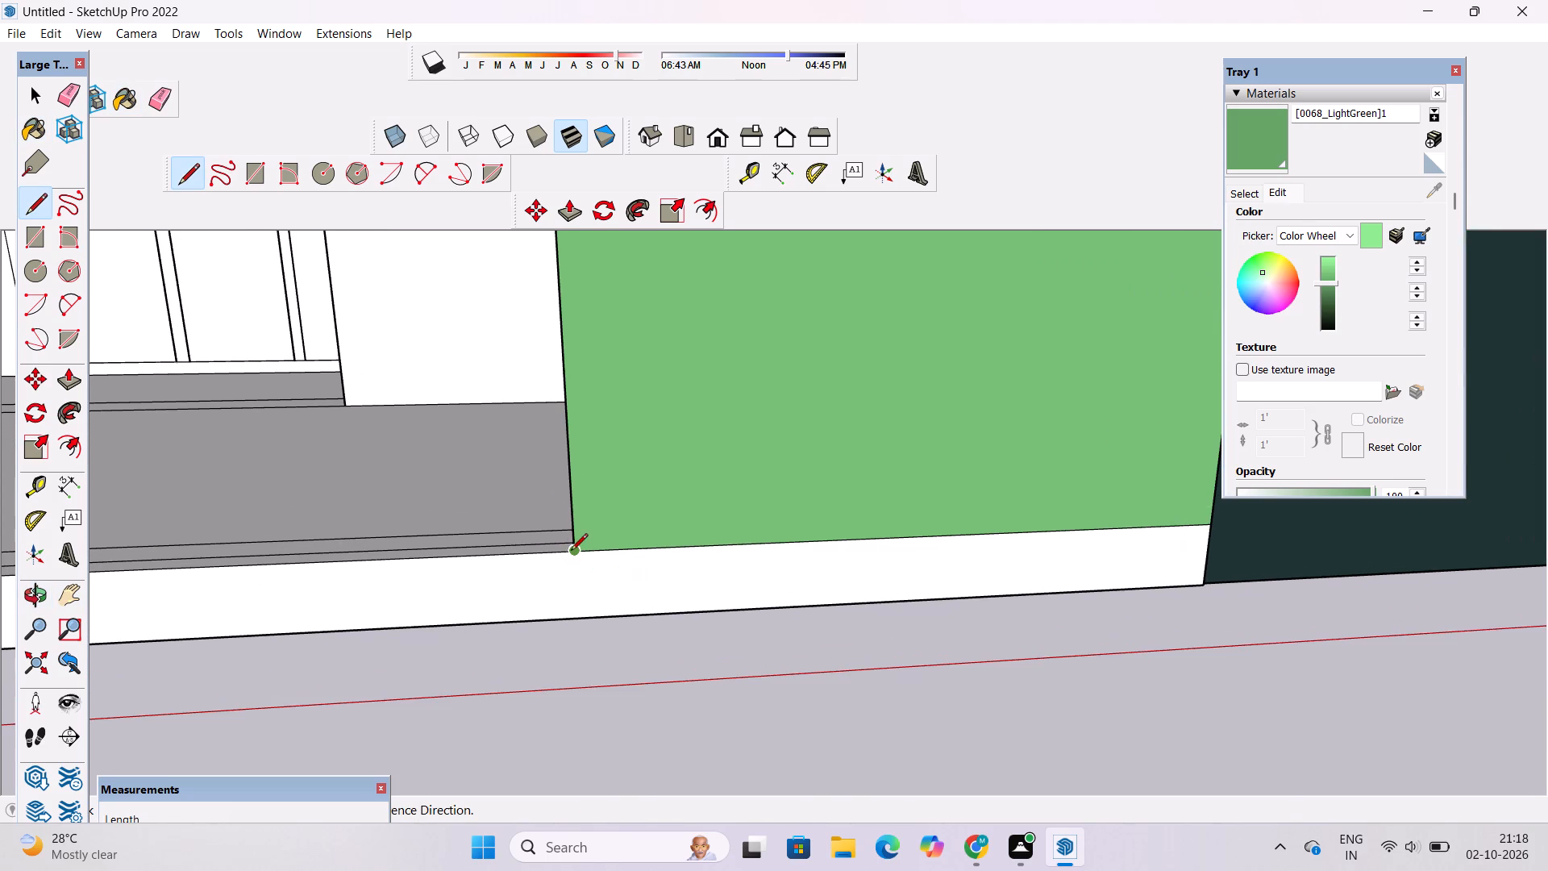
{"action": "left_click", "coordinate": [571, 552]}
{"action": "left_click", "coordinate": [585, 617]}
{"action": "key", "text": "space"}
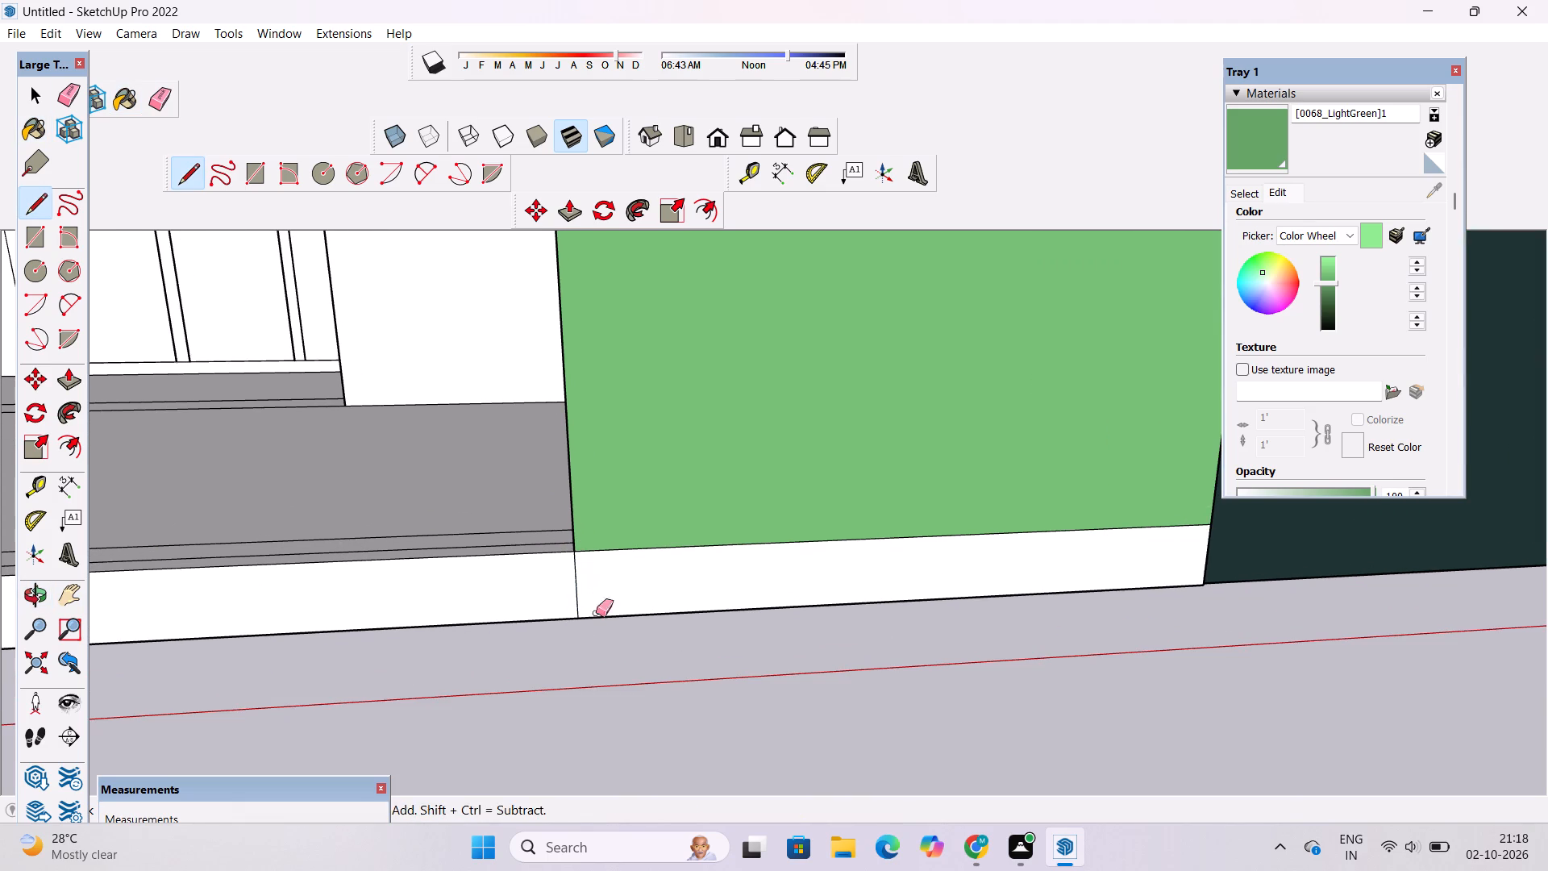
Erase the horizontal edge between the light green wall strip and the white base band below it.
{"action": "key", "text": "e"}
{"action": "left_click", "coordinate": [697, 544]}
{"action": "scroll", "coordinate": [642, 565], "scroll_direction": "down", "scroll_amount": 5}
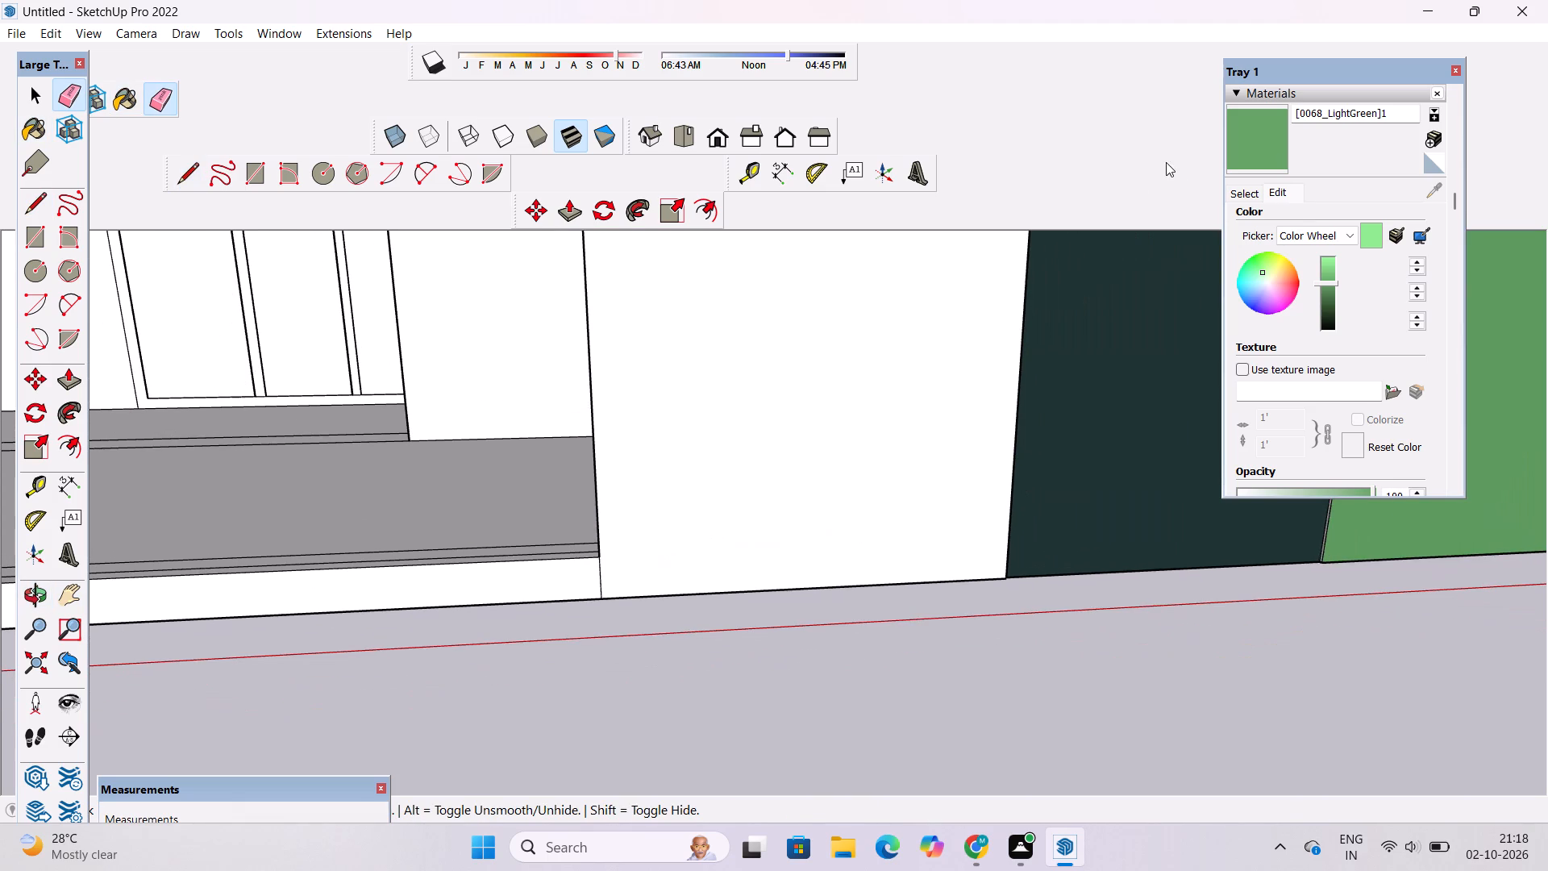
Paint the merged ground-floor wall strip down to the ground with the current [0068_LightGreen]1 material.
{"action": "left_click", "coordinate": [1247, 129]}
{"action": "left_click_drag", "start_coordinate": [940, 443], "coordinate": [934, 462]}
Erase the short leftover edge near the ground on the narrow side face between the green panel and the white strip.
{"action": "key", "text": "o"}
{"action": "scroll", "coordinate": [783, 519], "scroll_direction": "down", "scroll_amount": 5}
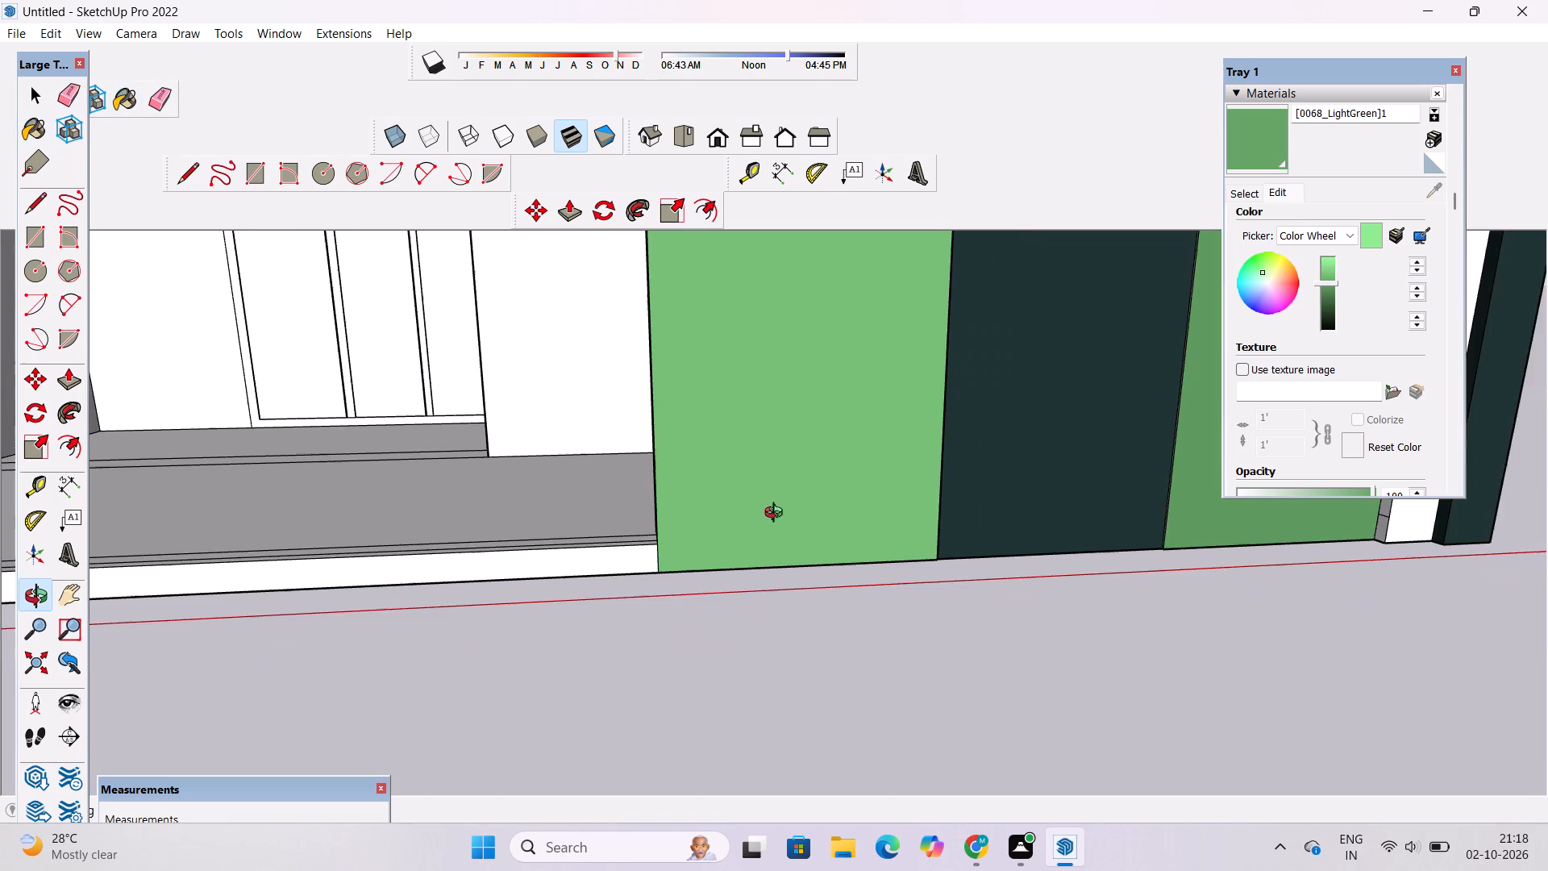
{"action": "left_click_drag", "start_coordinate": [679, 592], "coordinate": [746, 563]}
{"action": "scroll", "coordinate": [746, 563], "scroll_direction": "down", "scroll_amount": 4}
{"action": "left_click_drag", "start_coordinate": [743, 527], "coordinate": [739, 601], "text": "shift"}
{"action": "left_click_drag", "start_coordinate": [738, 606], "coordinate": [740, 586]}
{"action": "scroll", "coordinate": [745, 561], "scroll_direction": "down", "scroll_amount": 5}
{"action": "left_click_drag", "start_coordinate": [759, 530], "coordinate": [750, 575], "text": "shift"}
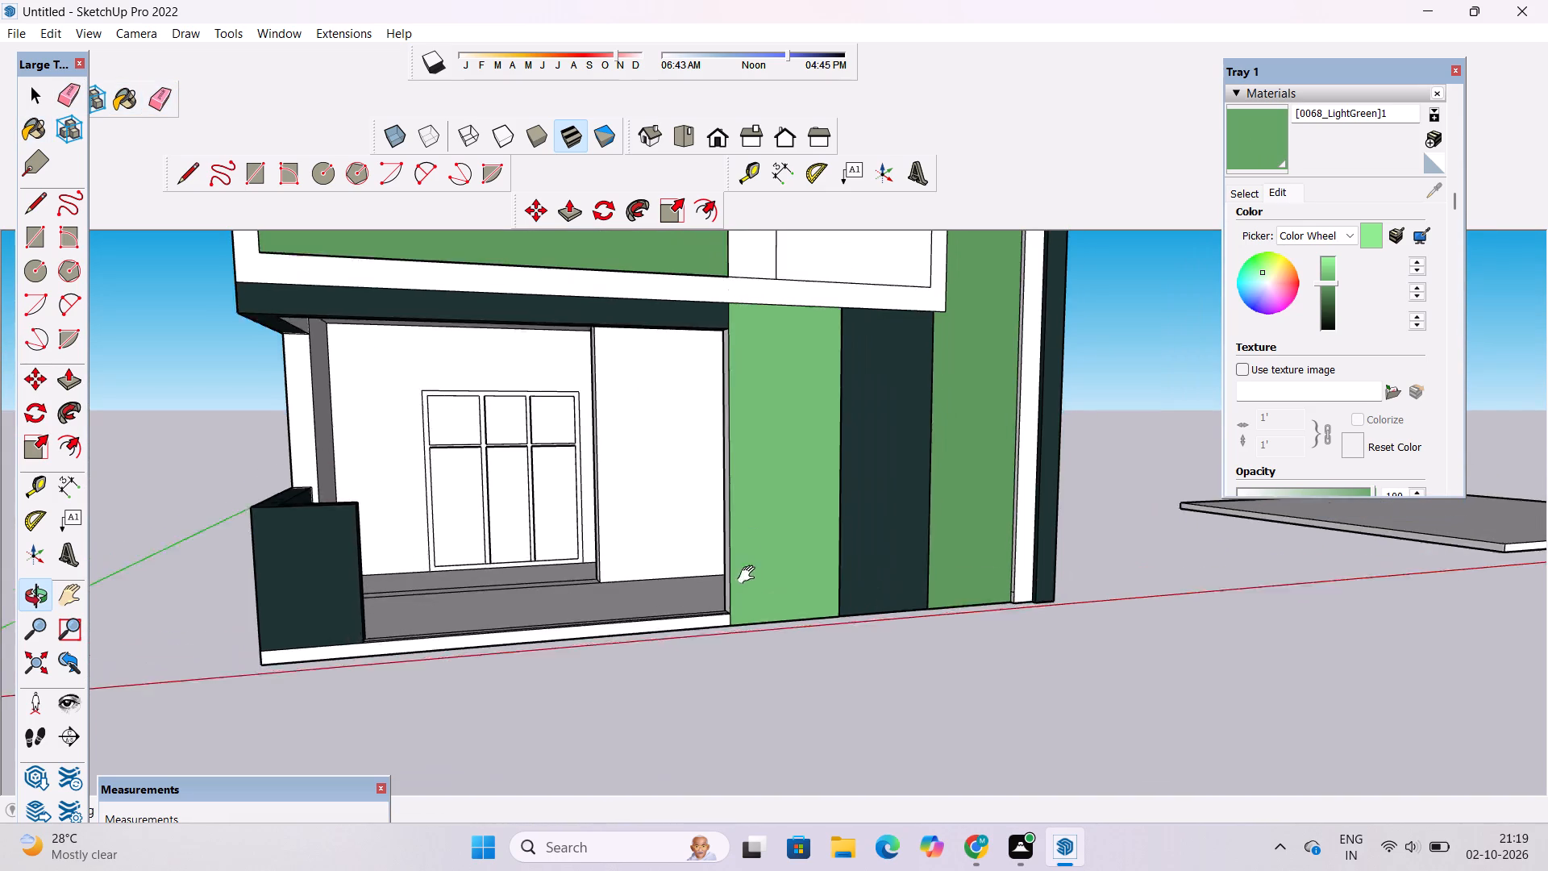
{"action": "left_click_drag", "start_coordinate": [750, 575], "coordinate": [748, 592], "text": "shift"}
{"action": "scroll", "coordinate": [1018, 623], "scroll_direction": "up", "scroll_amount": 15}
{"action": "key", "text": "e"}
{"action": "scroll", "coordinate": [1012, 614], "scroll_direction": "up", "scroll_amount": 4}
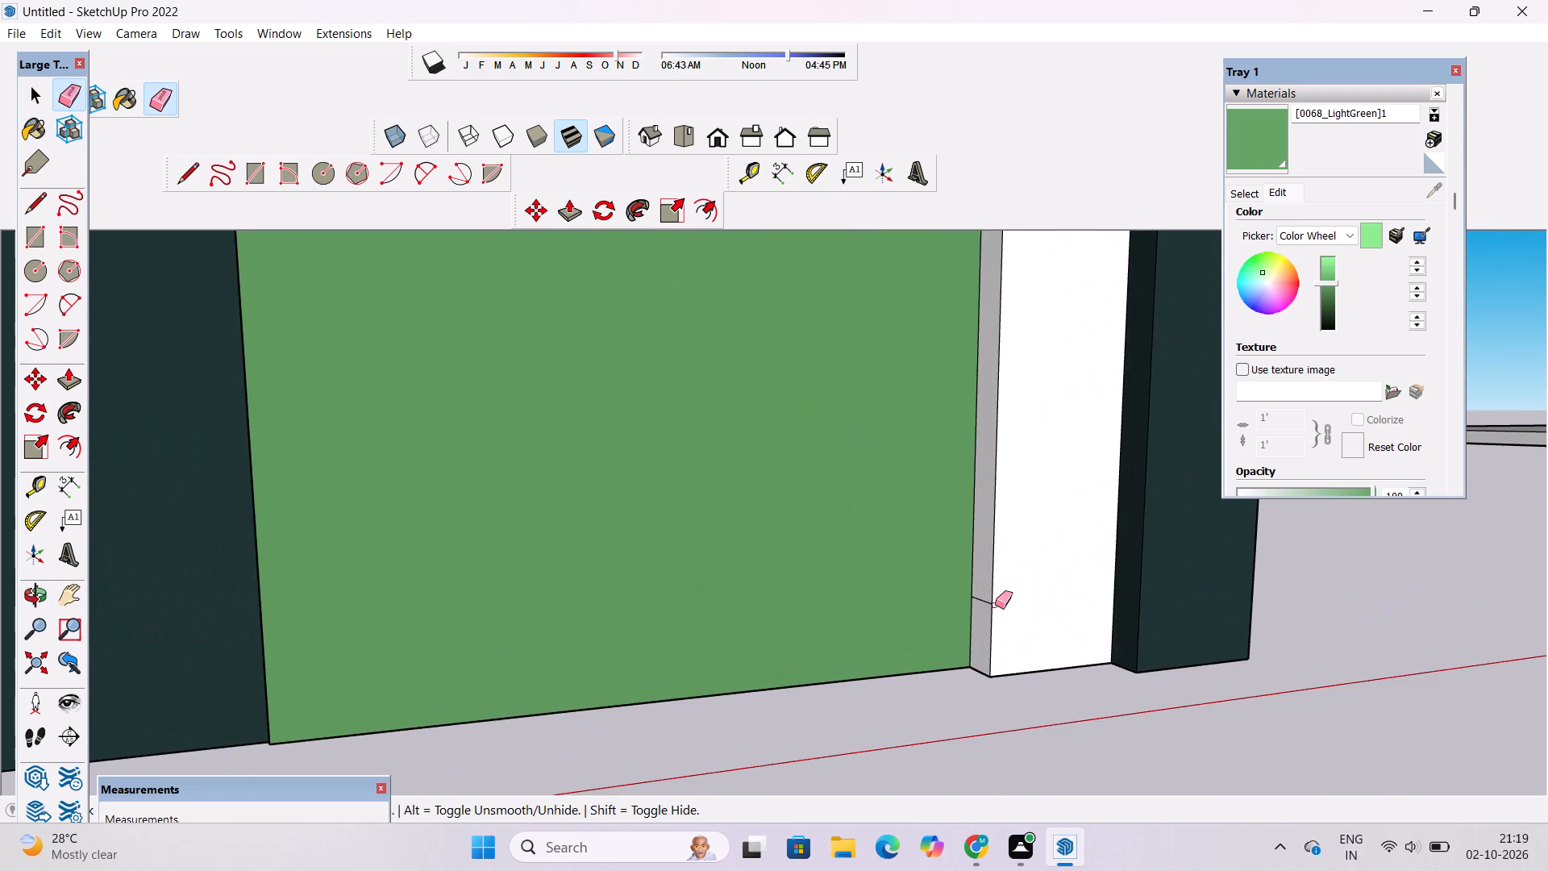
{"action": "scroll", "coordinate": [995, 605], "scroll_direction": "up", "scroll_amount": 3}
{"action": "left_click_drag", "start_coordinate": [983, 590], "coordinate": [982, 598]}
{"action": "key", "text": "o"}
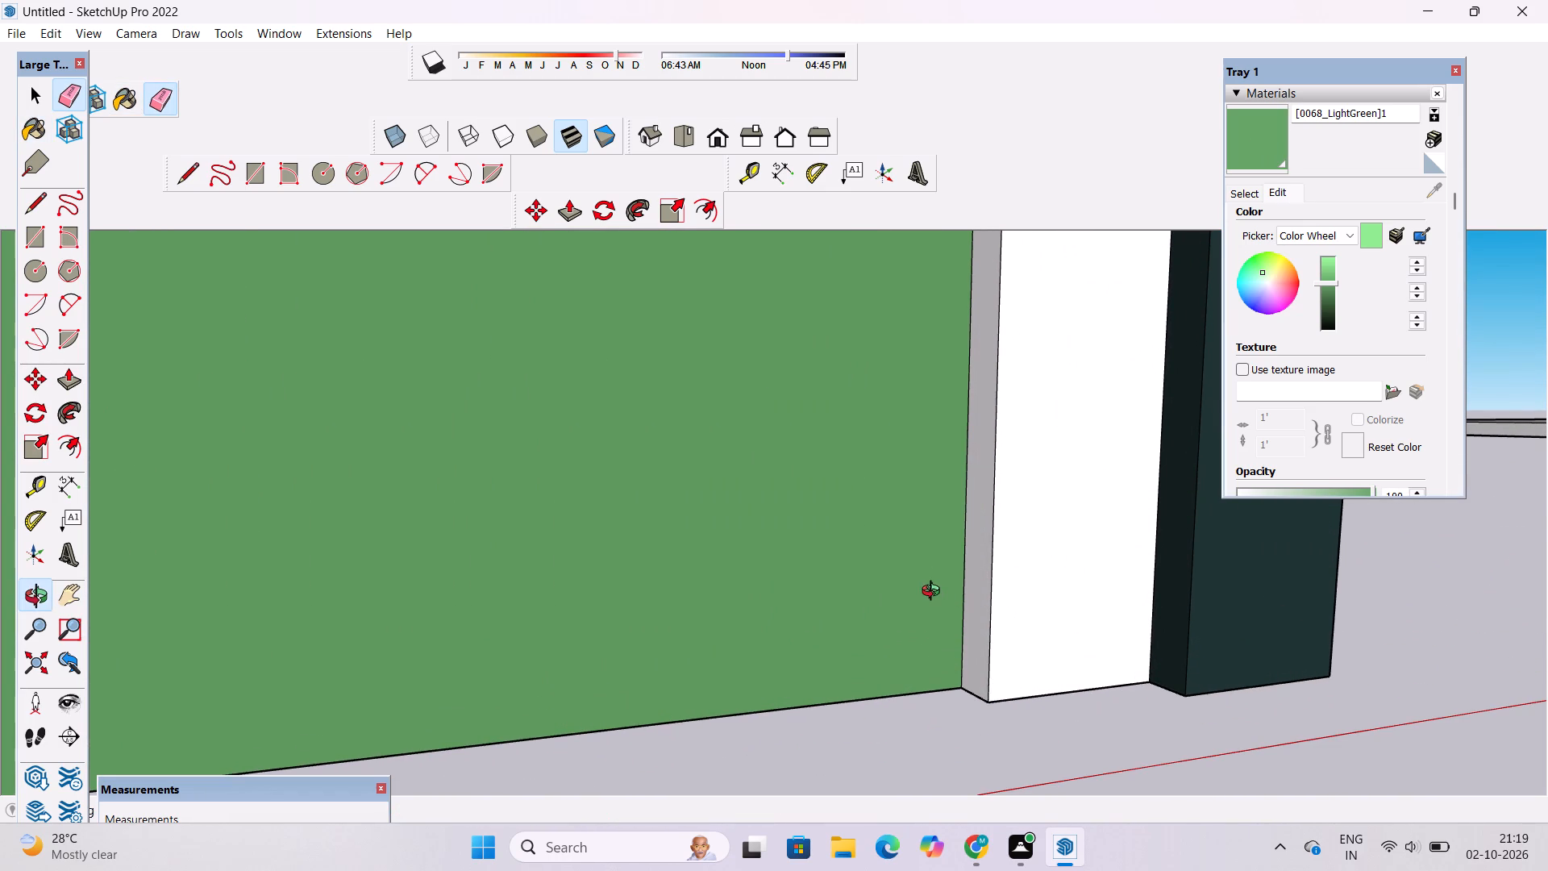
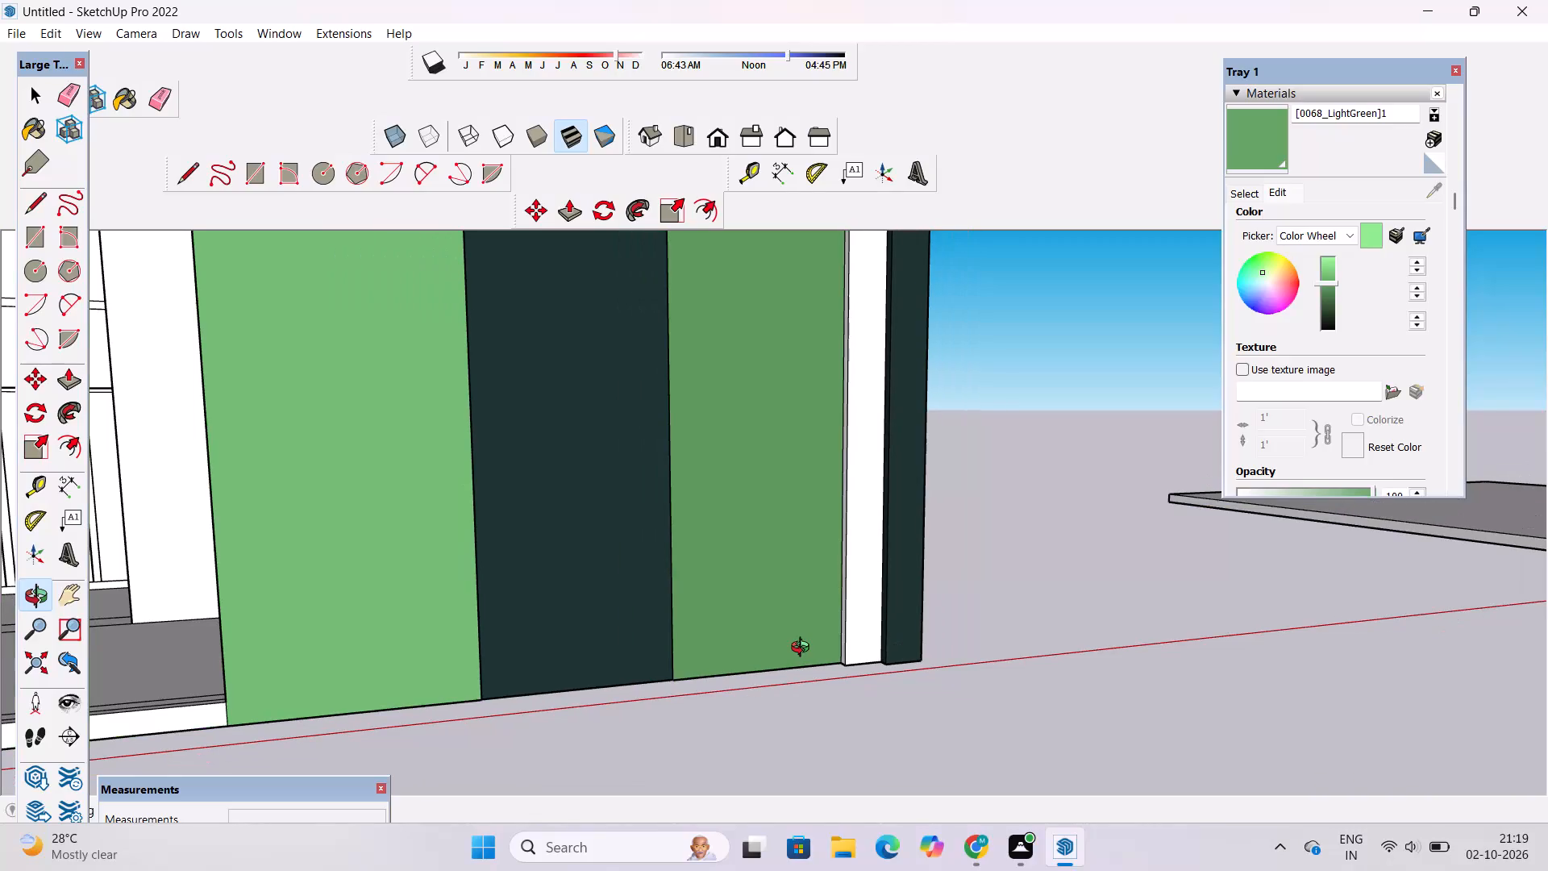
Examine the front facade and side walls from several angles and distances to judge the current green, slate and white scheme.
{"action": "scroll", "coordinate": [804, 649], "scroll_direction": "down", "scroll_amount": 7}
{"action": "left_click_drag", "start_coordinate": [804, 649], "coordinate": [863, 680], "text": "shift"}
{"action": "scroll", "coordinate": [868, 673], "scroll_direction": "down", "scroll_amount": 3}
{"action": "left_click_drag", "start_coordinate": [844, 580], "coordinate": [871, 663], "text": "shift"}
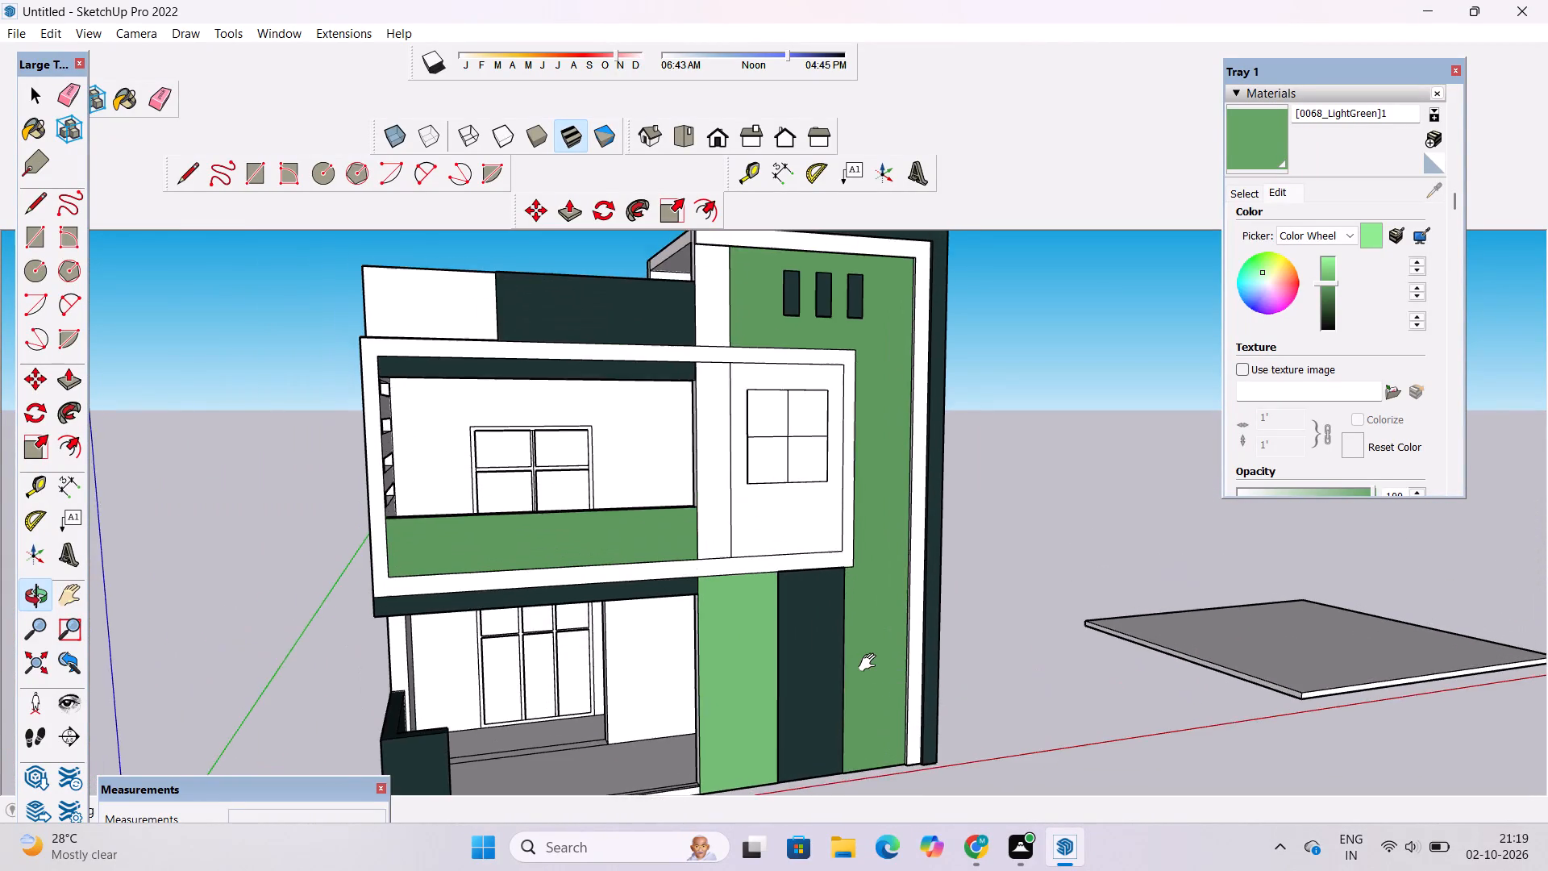
{"action": "scroll", "coordinate": [868, 665], "scroll_direction": "down", "scroll_amount": 4, "text": "shift"}
{"action": "left_click_drag", "start_coordinate": [864, 644], "coordinate": [854, 659], "text": "shift"}
{"action": "scroll", "coordinate": [853, 660], "scroll_direction": "up", "scroll_amount": 3, "text": "shift"}
{"action": "scroll", "coordinate": [847, 633], "scroll_direction": "down", "scroll_amount": 5, "text": "shift"}
{"action": "left_click_drag", "start_coordinate": [792, 661], "coordinate": [872, 657], "text": "shift"}
{"action": "scroll", "coordinate": [869, 602], "scroll_direction": "up", "scroll_amount": 4}
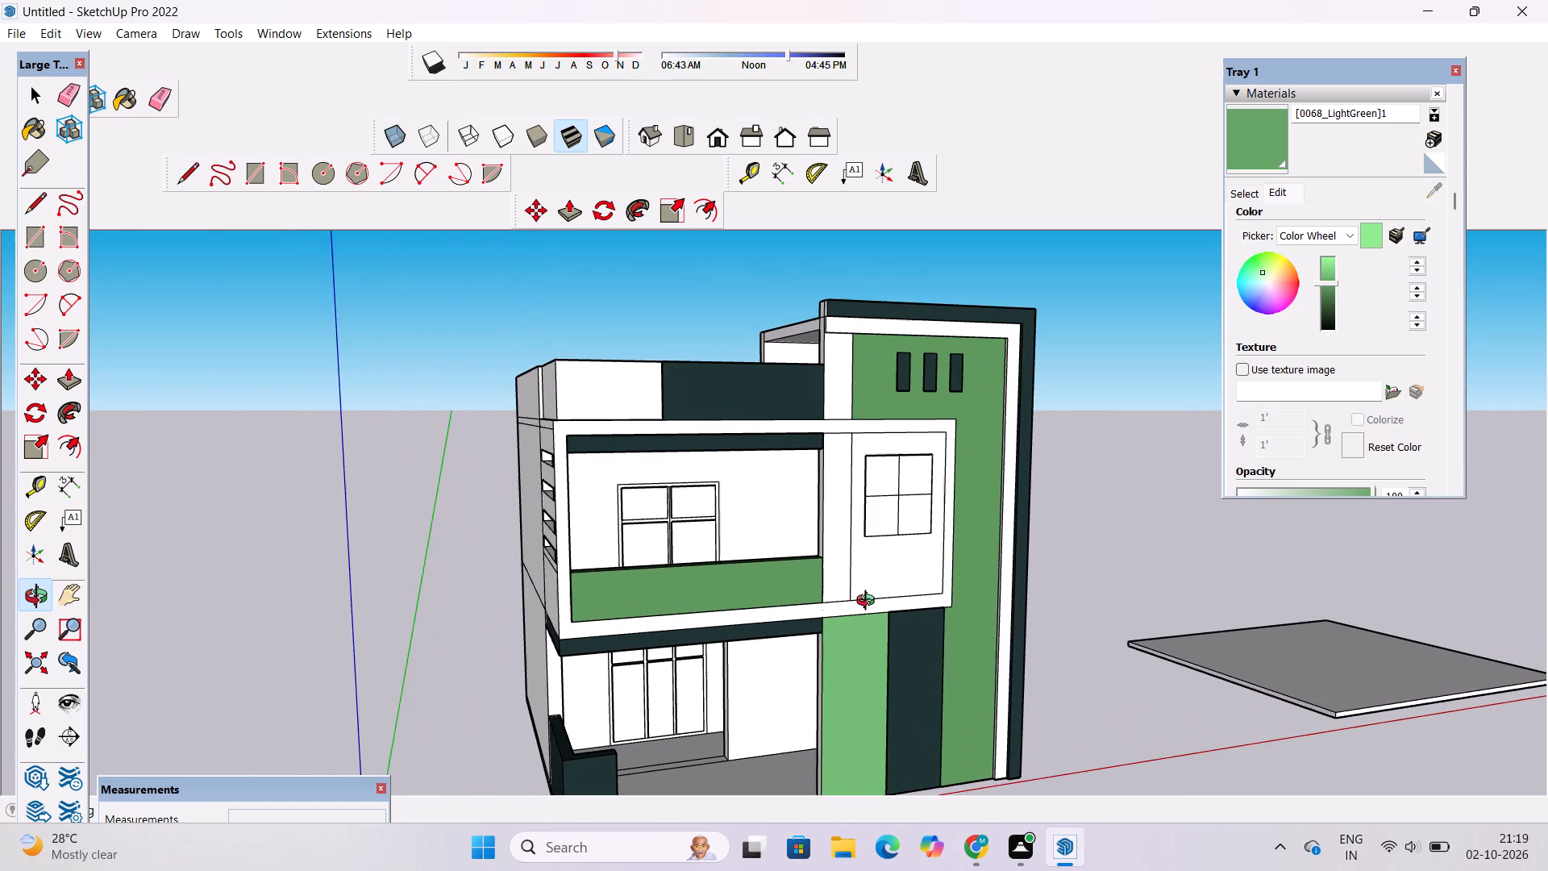
{"action": "scroll", "coordinate": [869, 602], "scroll_direction": "down", "scroll_amount": 4}
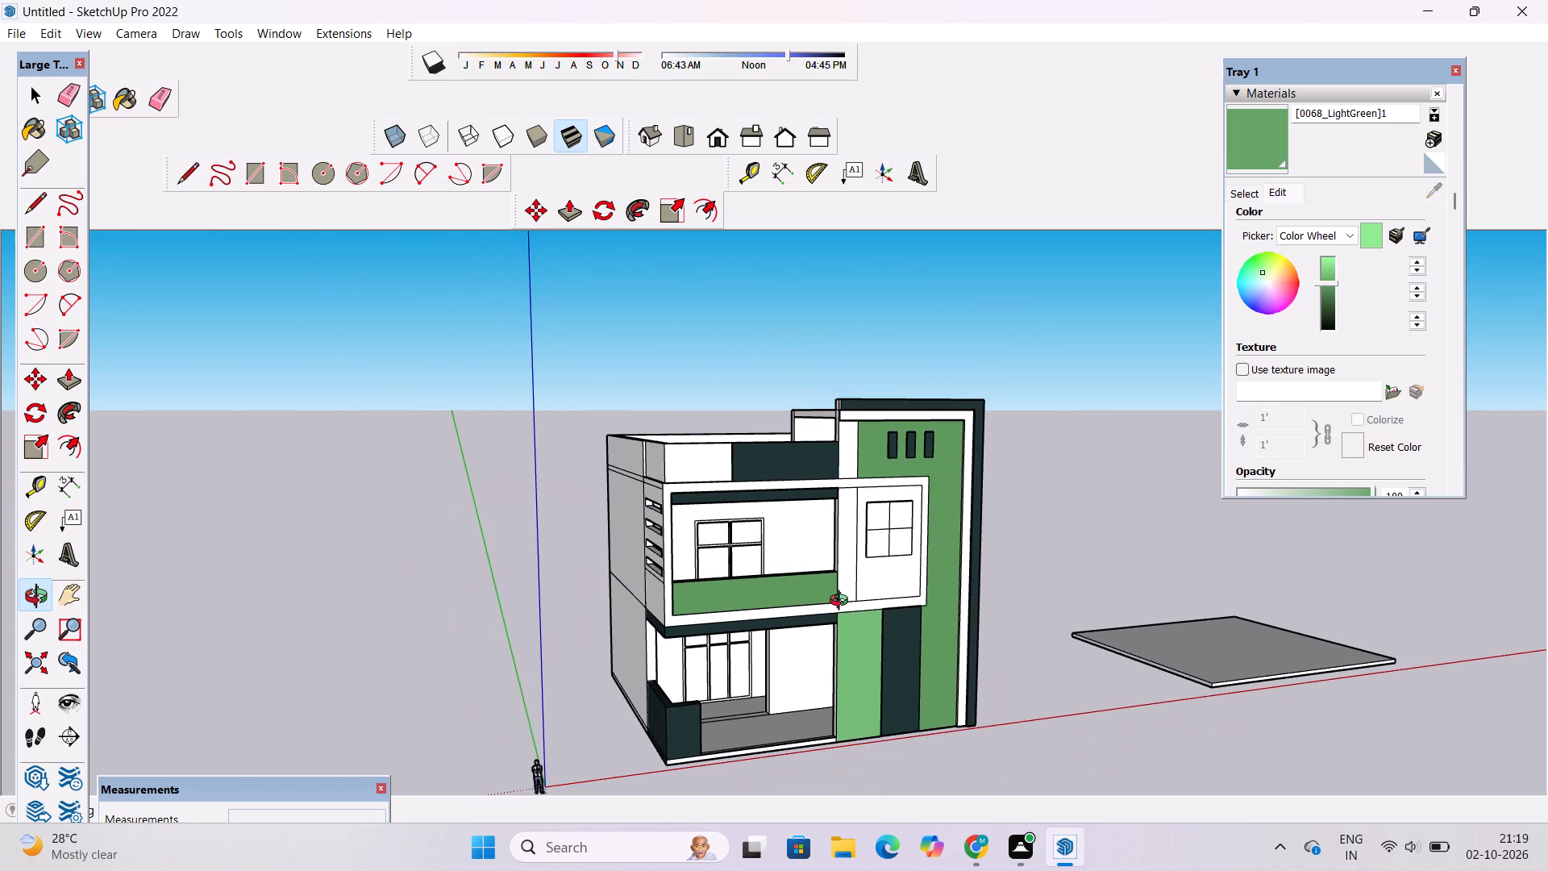
{"action": "scroll", "coordinate": [839, 602], "scroll_direction": "down", "scroll_amount": 3}
{"action": "scroll", "coordinate": [839, 602], "scroll_direction": "up", "scroll_amount": 5}
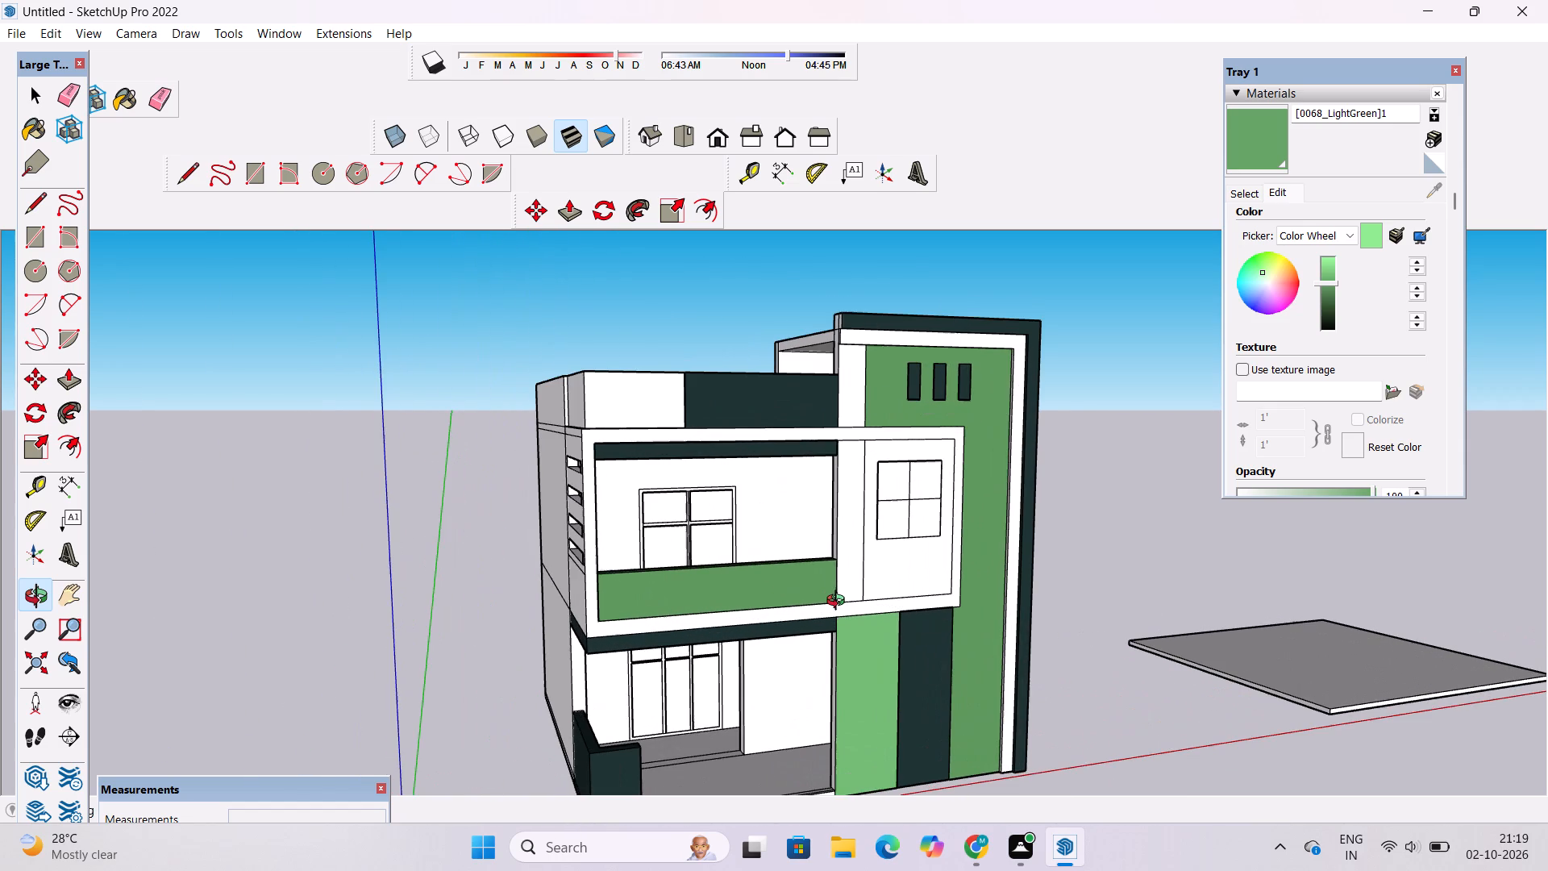
{"action": "scroll", "coordinate": [839, 602], "scroll_direction": "up", "scroll_amount": 4}
{"action": "scroll", "coordinate": [839, 602], "scroll_direction": "down", "scroll_amount": 2}
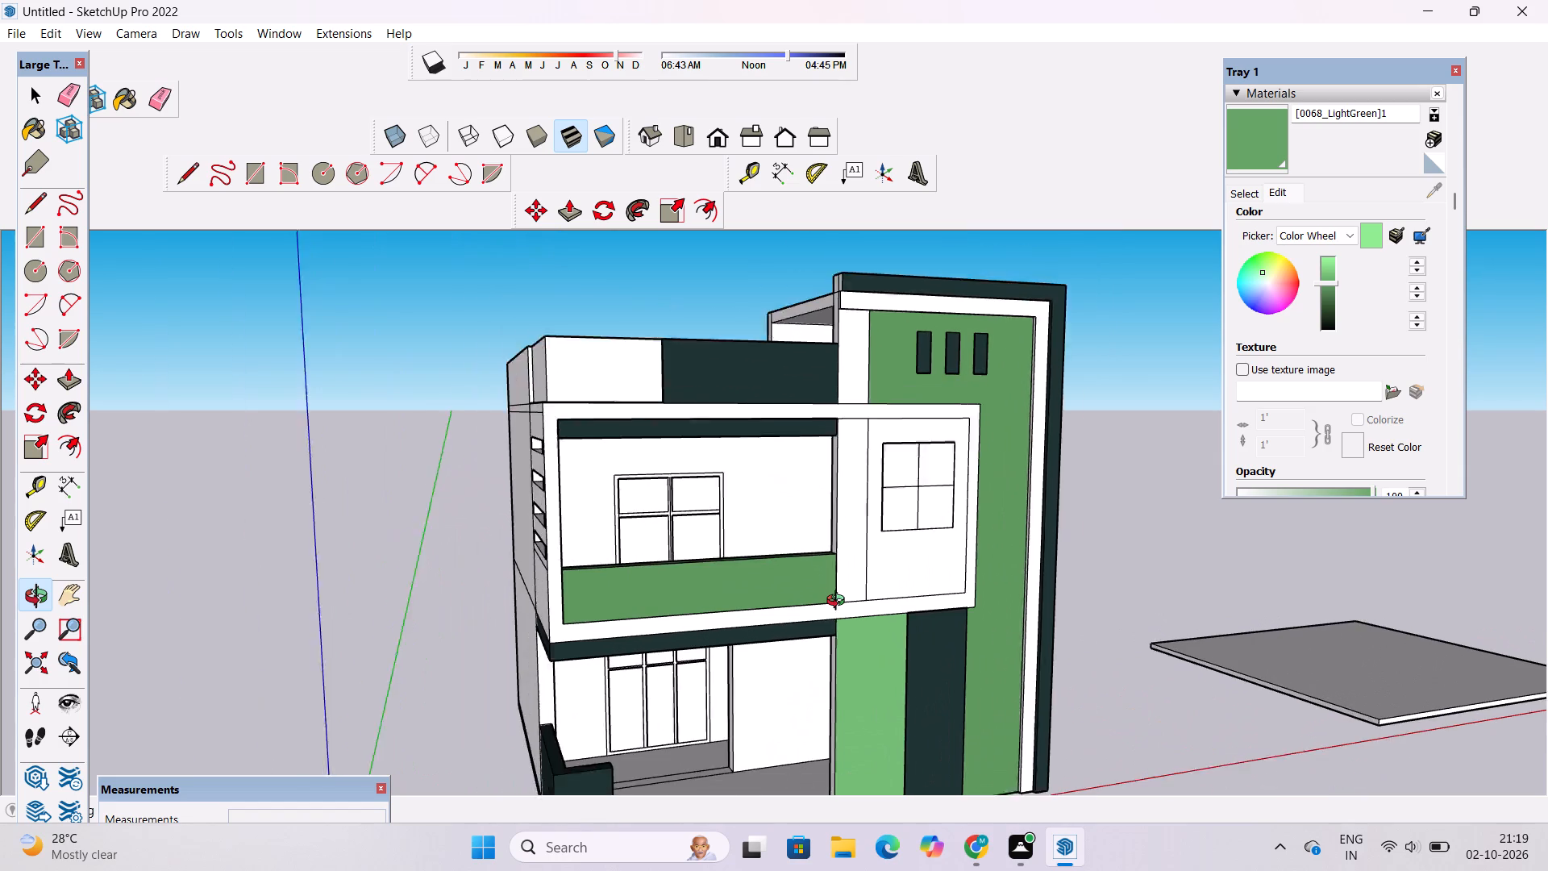
{"action": "scroll", "coordinate": [839, 602], "scroll_direction": "down", "scroll_amount": 1}
{"action": "scroll", "coordinate": [839, 602], "scroll_direction": "up", "scroll_amount": 2}
{"action": "scroll", "coordinate": [839, 602], "scroll_direction": "down", "scroll_amount": 2}
{"action": "scroll", "coordinate": [839, 602], "scroll_direction": "up", "scroll_amount": 2}
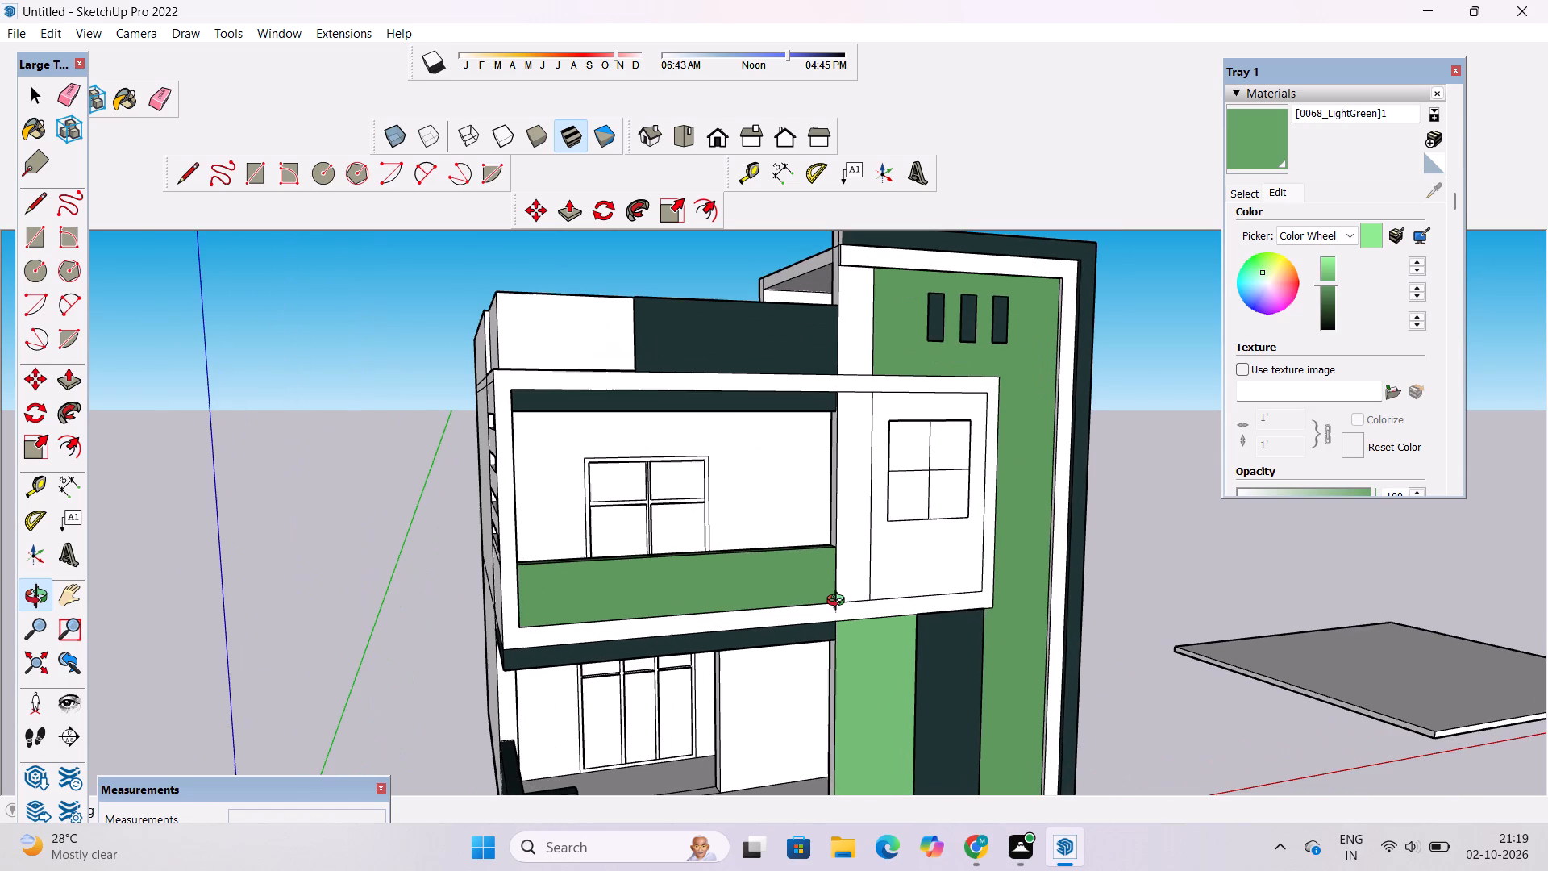
{"action": "scroll", "coordinate": [839, 602], "scroll_direction": "down", "scroll_amount": 2}
{"action": "scroll", "coordinate": [839, 602], "scroll_direction": "up", "scroll_amount": 4}
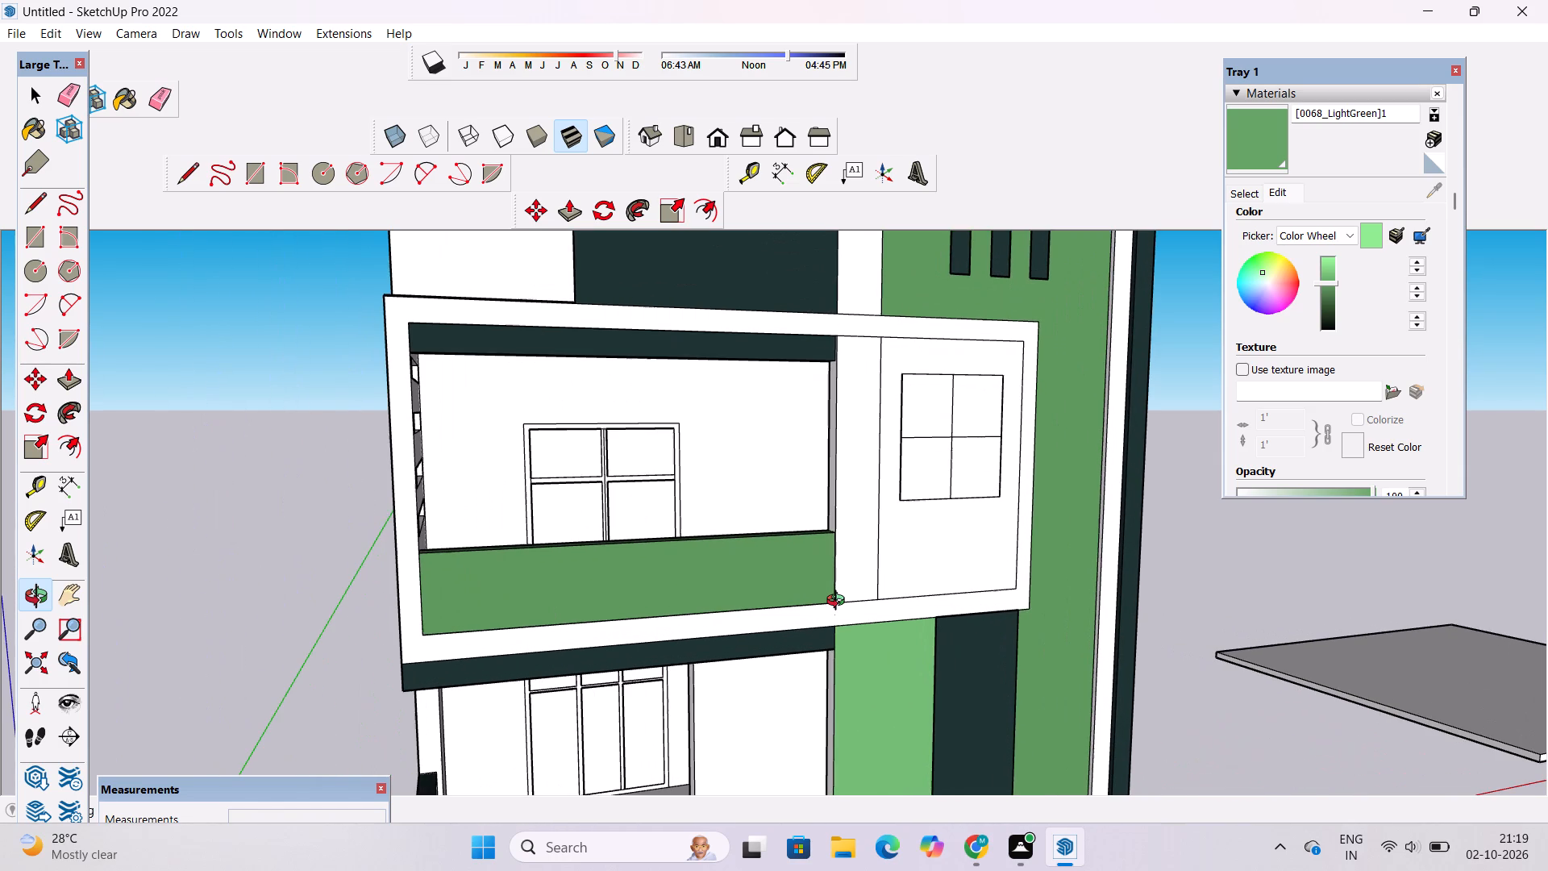
{"action": "scroll", "coordinate": [839, 602], "scroll_direction": "down", "scroll_amount": 3}
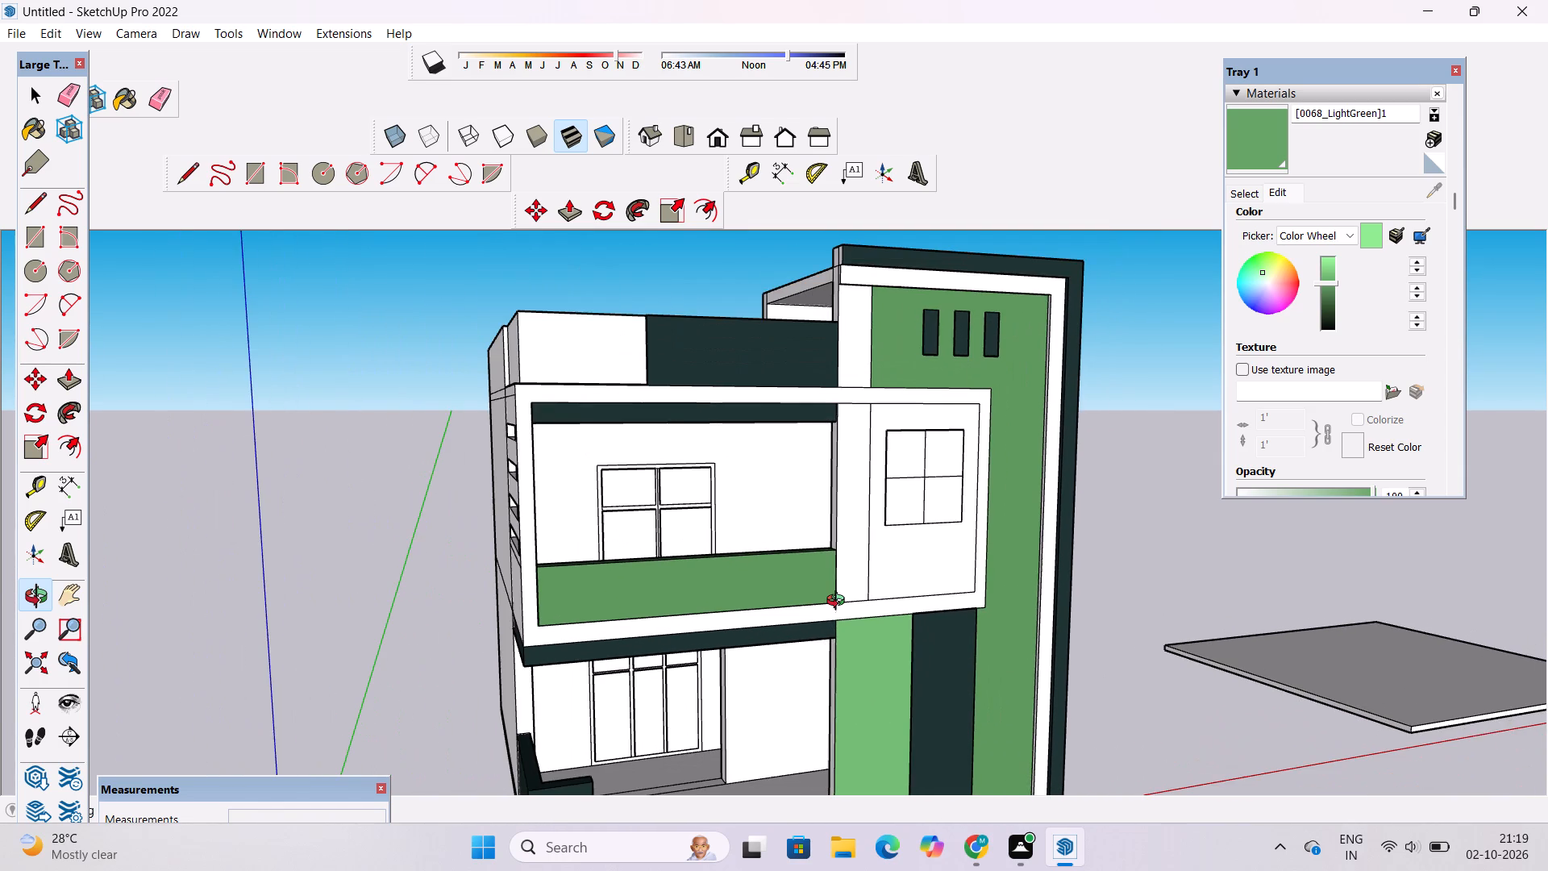
{"action": "scroll", "coordinate": [839, 602], "scroll_direction": "up", "scroll_amount": 1}
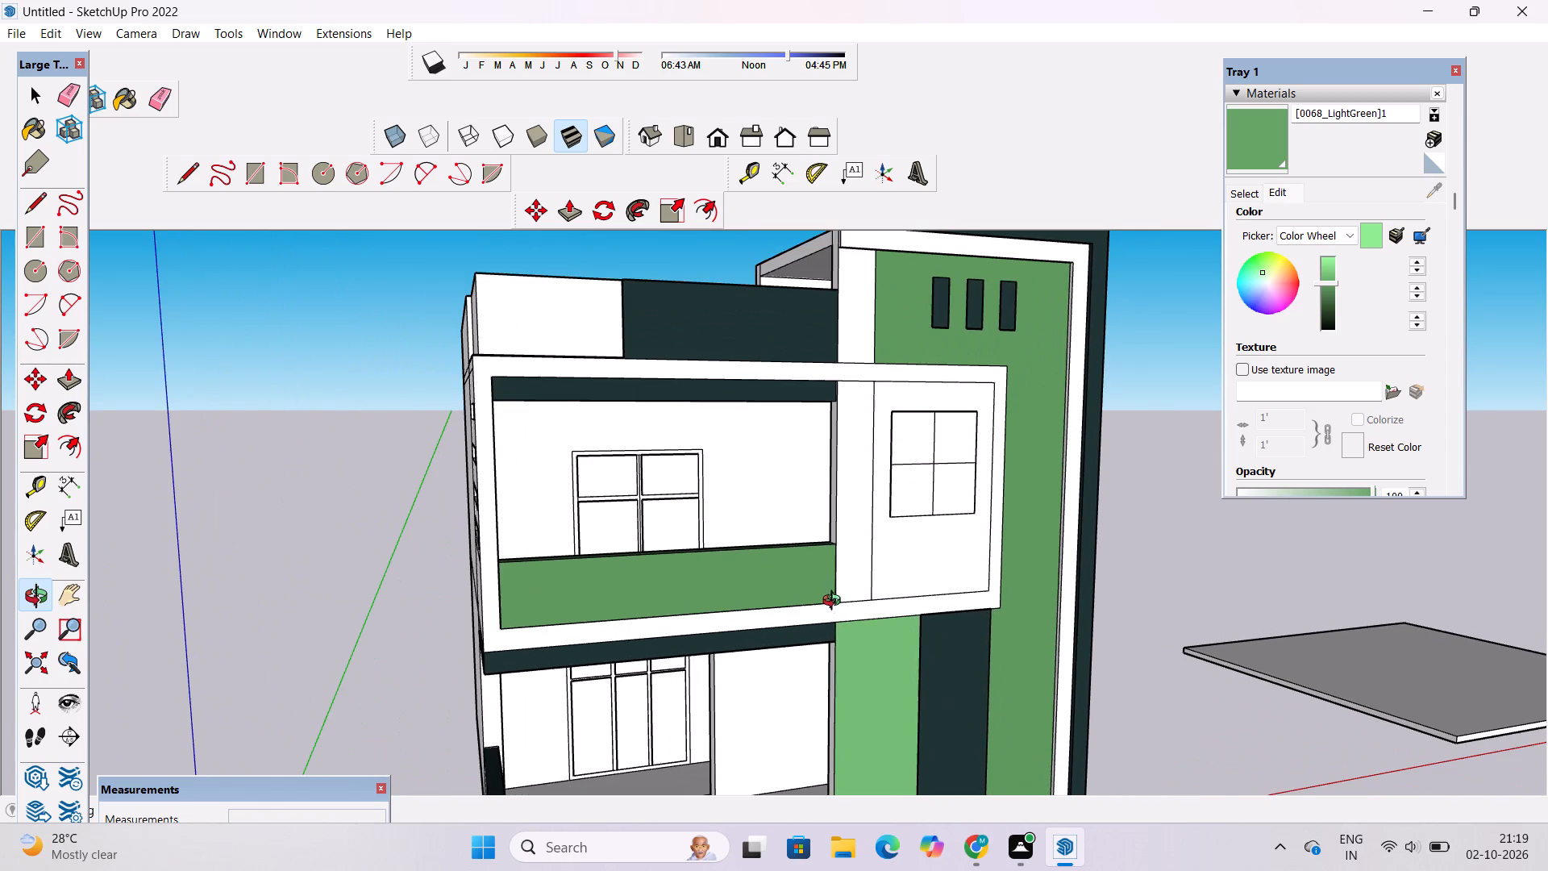
{"action": "scroll", "coordinate": [818, 603], "scroll_direction": "down", "scroll_amount": 3}
{"action": "left_click_drag", "start_coordinate": [814, 609], "coordinate": [880, 663]}
{"action": "left_click_drag", "start_coordinate": [880, 663], "coordinate": [867, 640]}
{"action": "left_click_drag", "start_coordinate": [802, 642], "coordinate": [930, 596]}
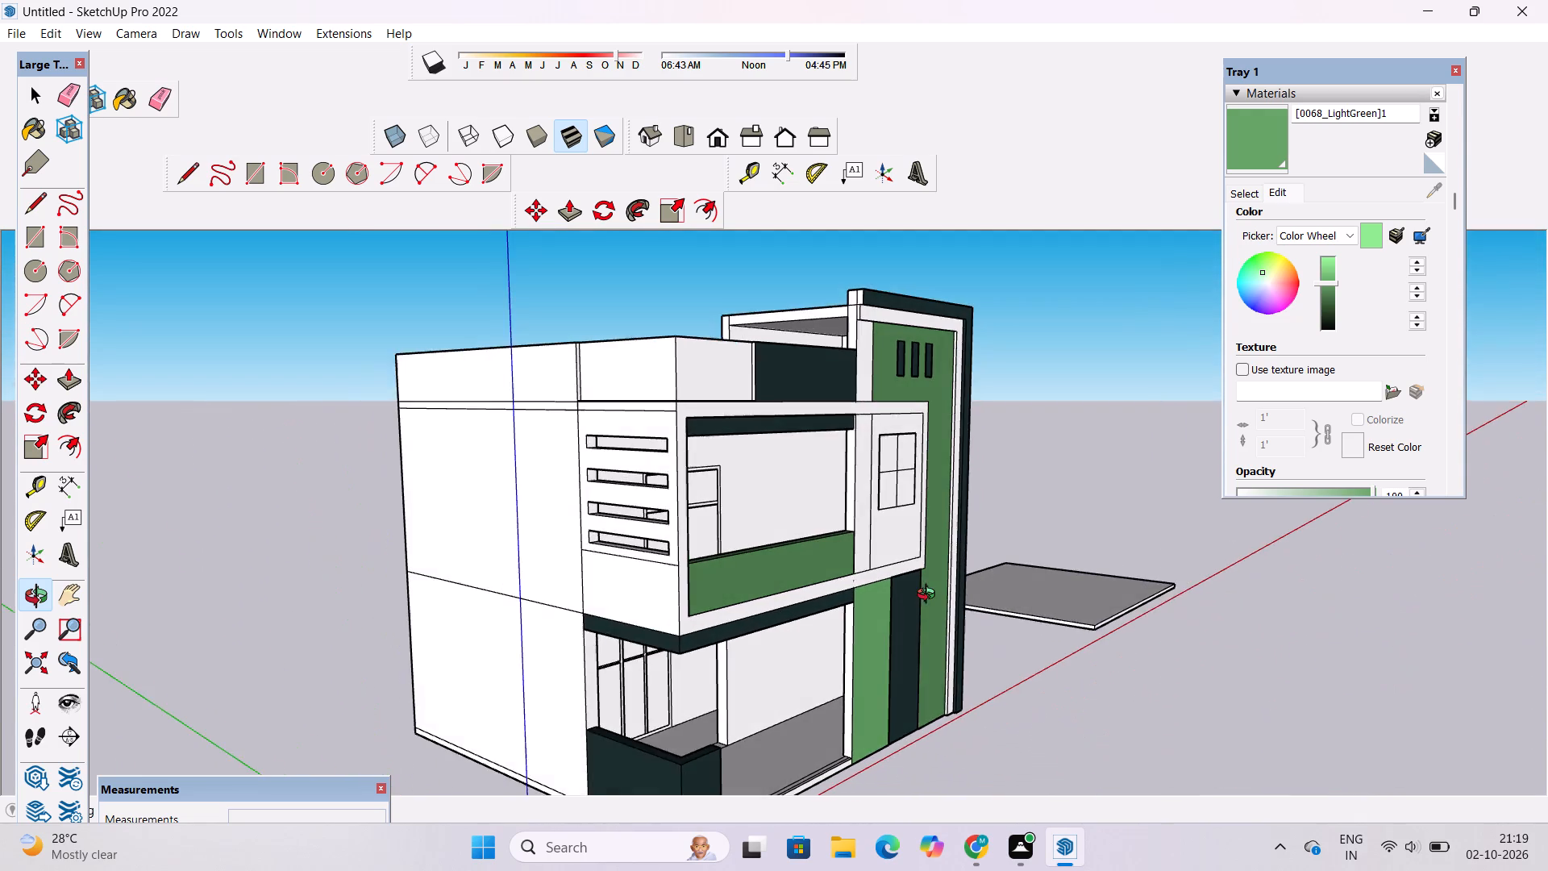
{"action": "left_click_drag", "start_coordinate": [930, 596], "coordinate": [771, 631]}
{"action": "left_click_drag", "start_coordinate": [771, 631], "coordinate": [764, 642], "text": "shift"}
{"action": "scroll", "coordinate": [764, 642], "scroll_direction": "up", "scroll_amount": 1}
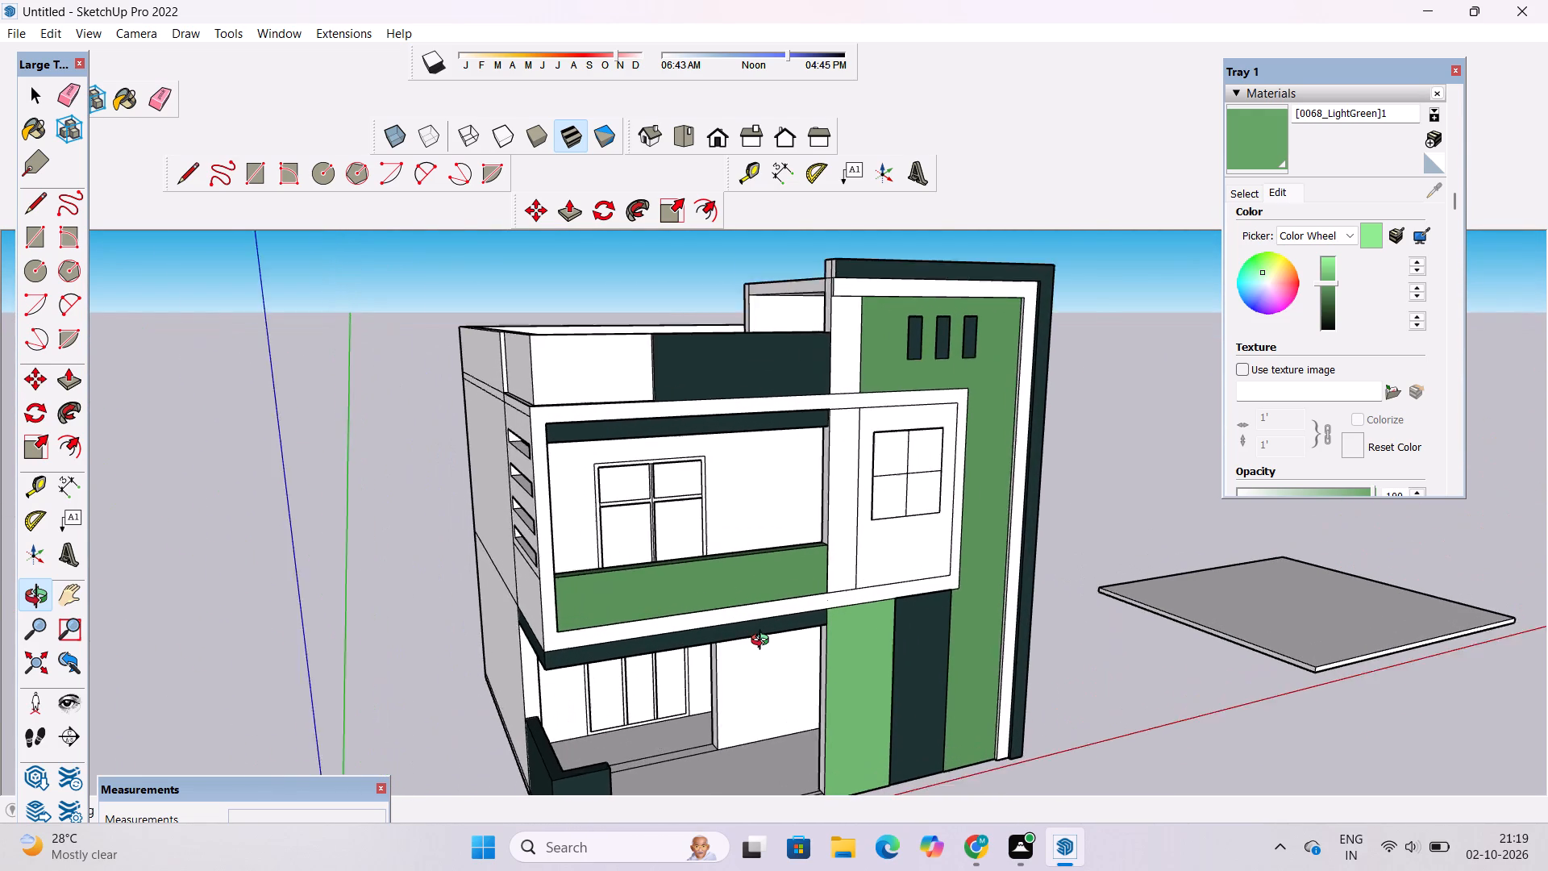
{"action": "scroll", "coordinate": [764, 642], "scroll_direction": "up", "scroll_amount": 3}
{"action": "scroll", "coordinate": [764, 642], "scroll_direction": "down", "scroll_amount": 6}
{"action": "left_click_drag", "start_coordinate": [950, 628], "coordinate": [915, 608]}
{"action": "scroll", "coordinate": [714, 623], "scroll_direction": "down", "scroll_amount": 5}
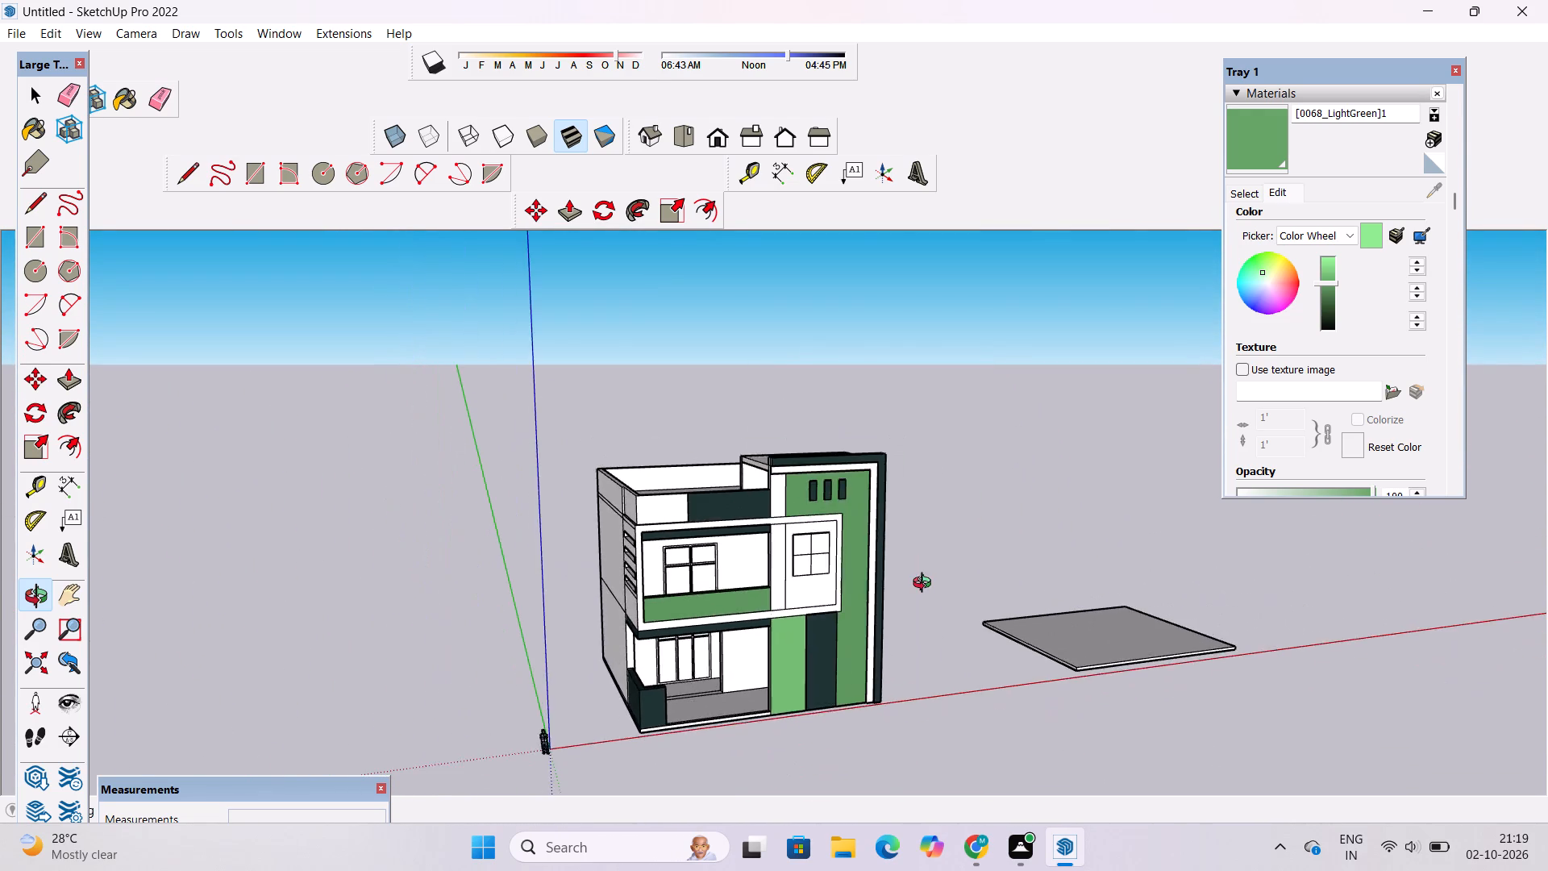
{"action": "scroll", "coordinate": [926, 585], "scroll_direction": "up", "scroll_amount": 5}
{"action": "scroll", "coordinate": [635, 674], "scroll_direction": "up", "scroll_amount": 3}
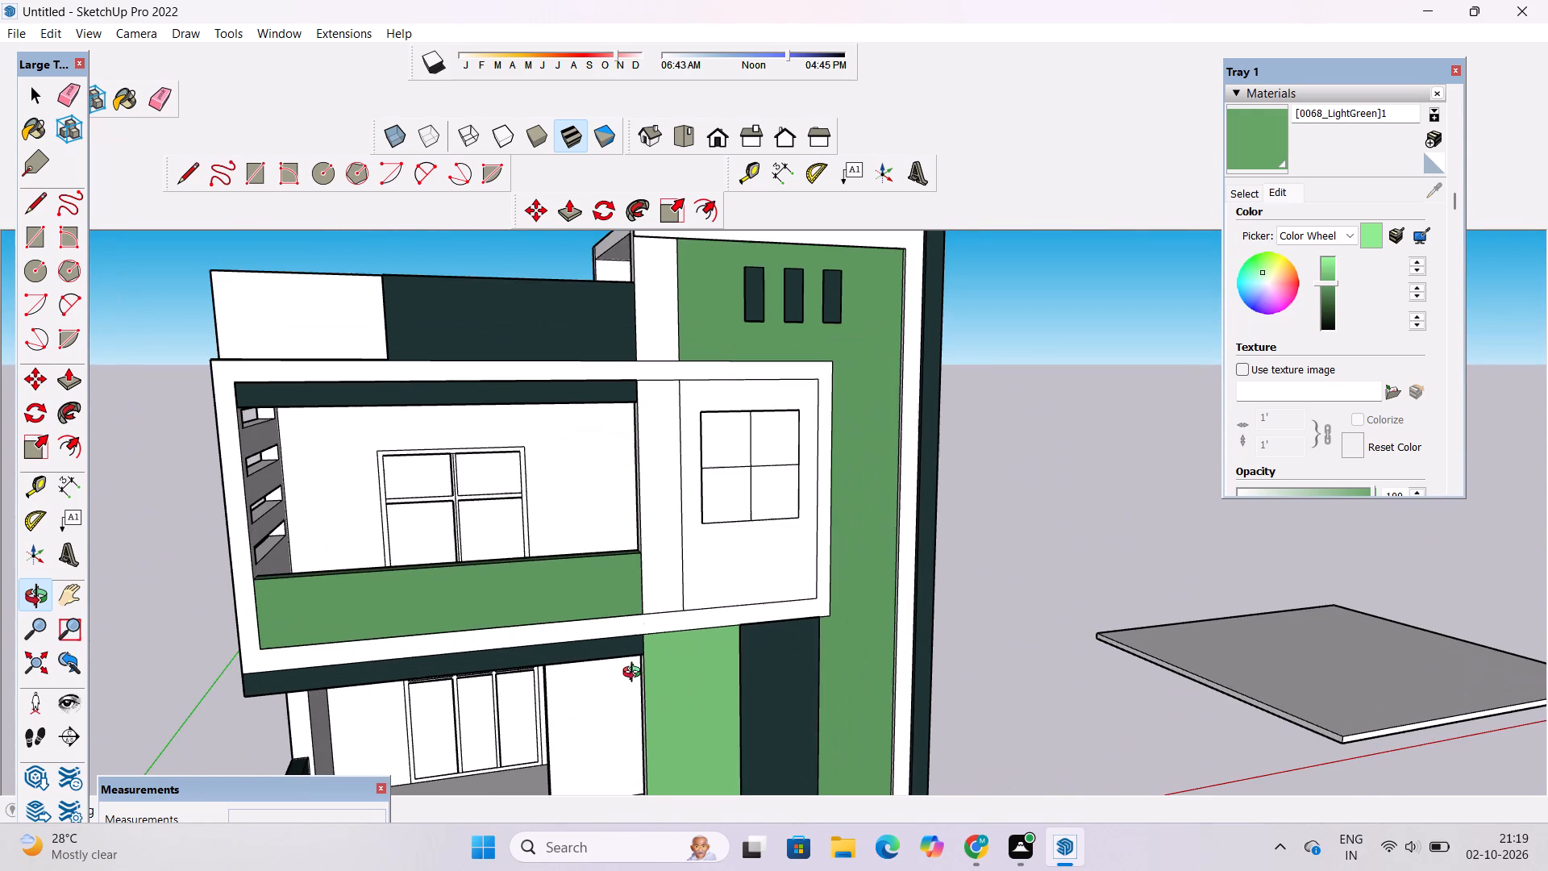
{"action": "scroll", "coordinate": [744, 484], "scroll_direction": "down", "scroll_amount": 4}
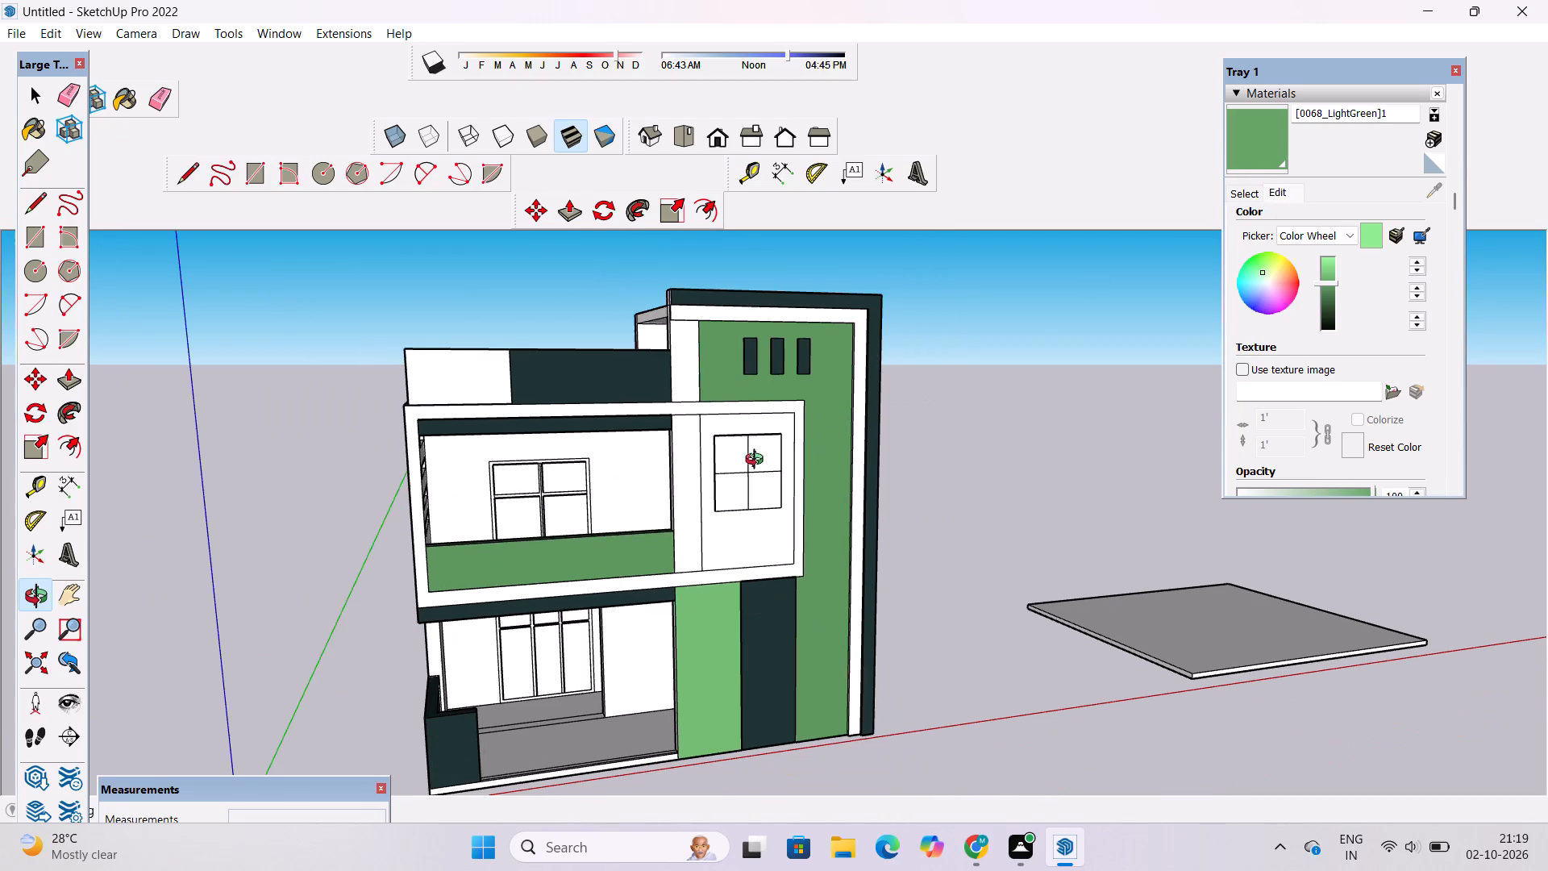
Look through the Colors-Named collection for another facade colour.
{"action": "left_click", "coordinate": [1248, 198]}
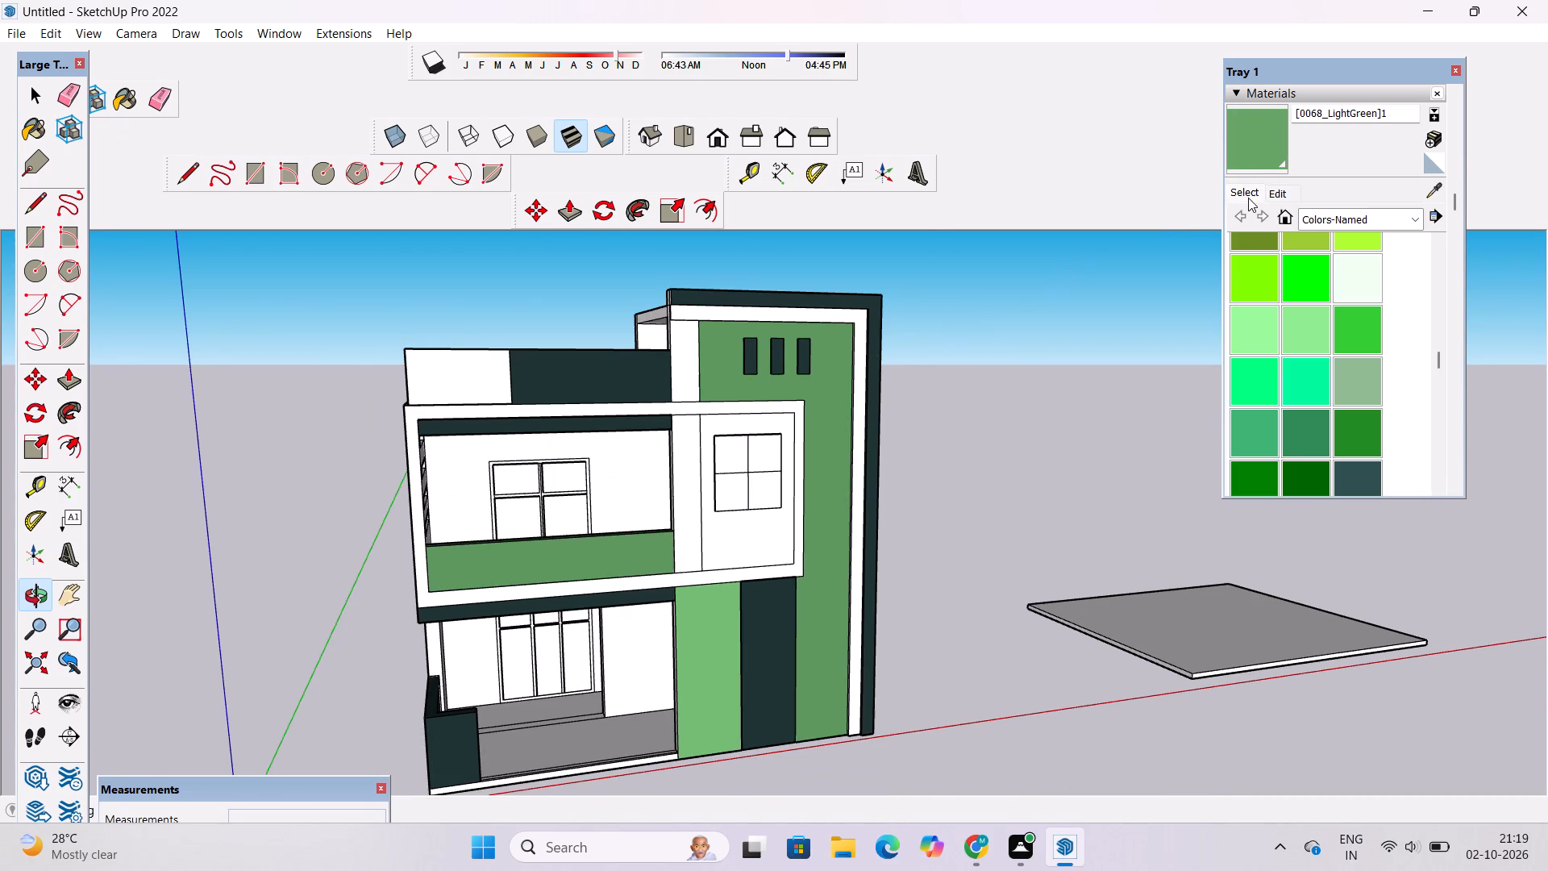
{"action": "scroll", "coordinate": [1329, 337], "scroll_direction": "down", "scroll_amount": 4}
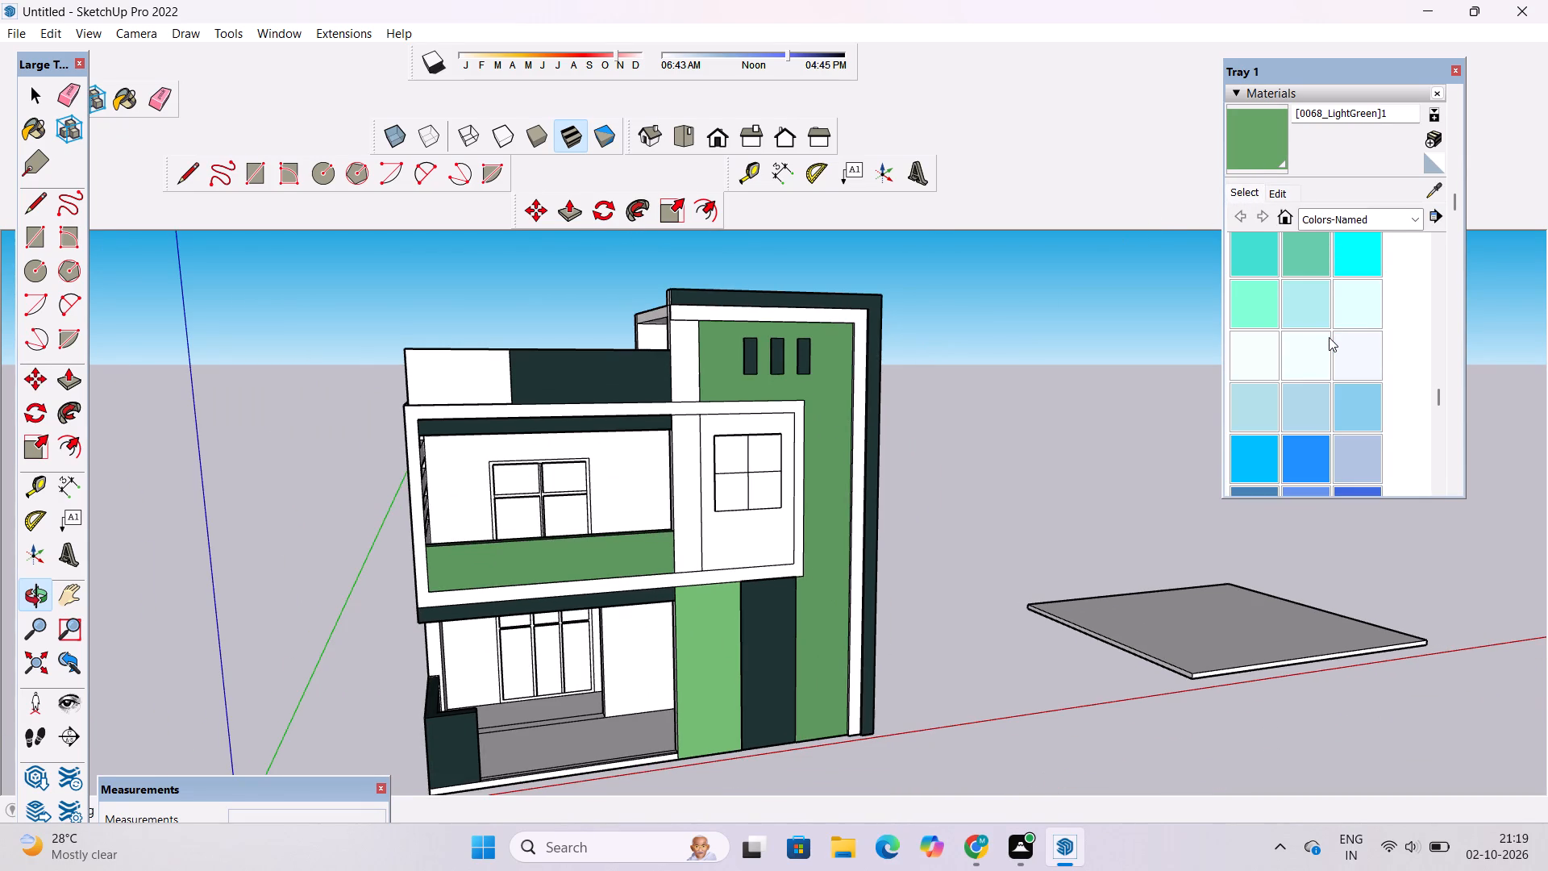
{"action": "scroll", "coordinate": [1329, 337], "scroll_direction": "down", "scroll_amount": 1}
{"action": "scroll", "coordinate": [1329, 337], "scroll_direction": "up", "scroll_amount": 2}
{"action": "scroll", "coordinate": [1329, 337], "scroll_direction": "down", "scroll_amount": 4}
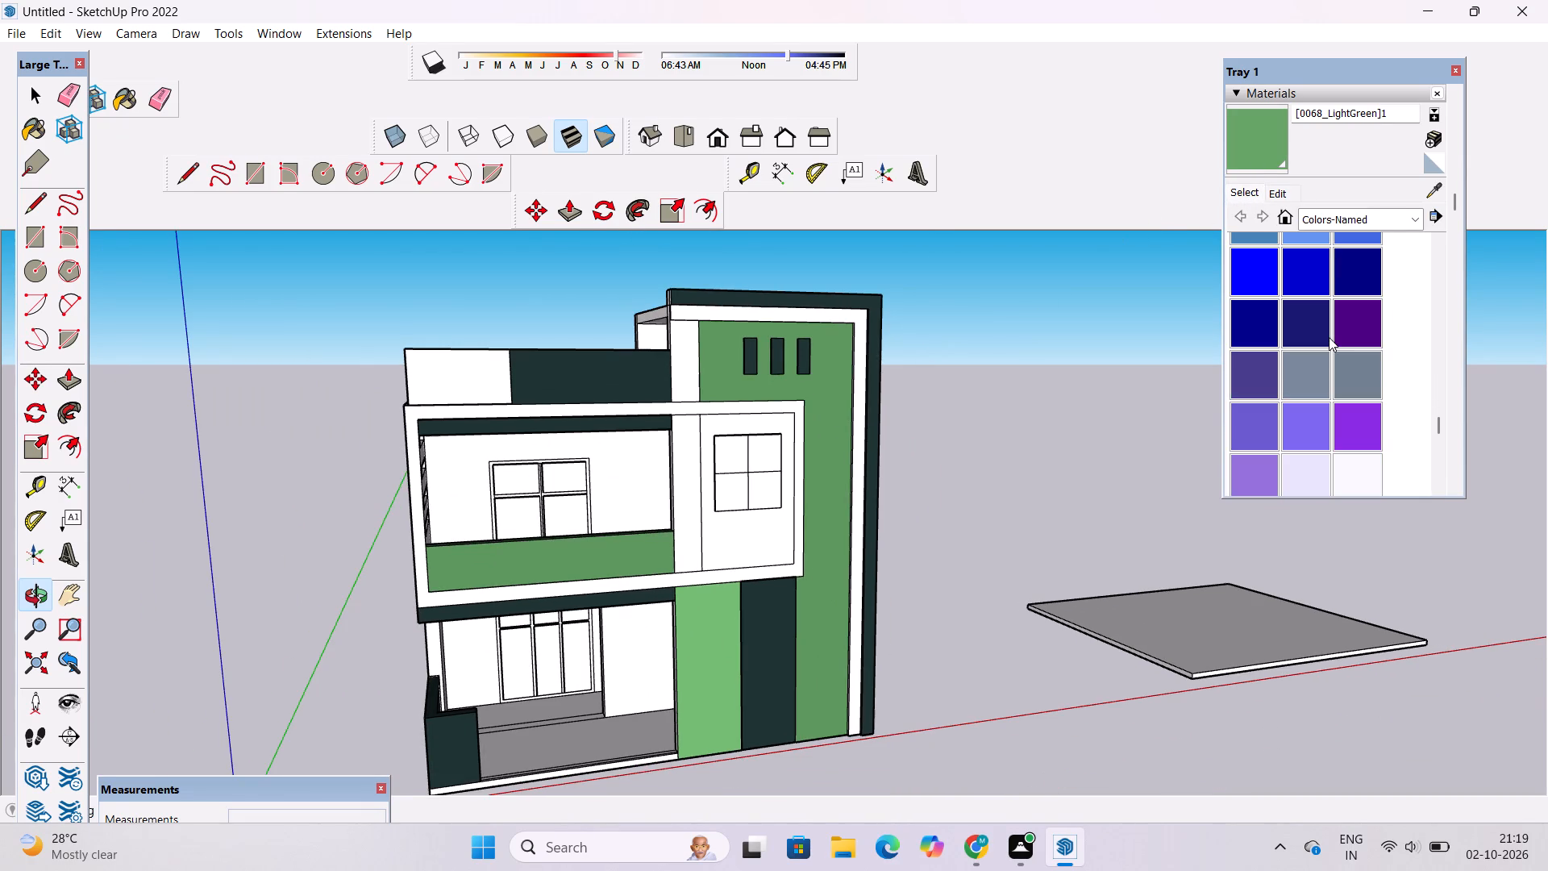
{"action": "scroll", "coordinate": [1325, 342], "scroll_direction": "down", "scroll_amount": 1}
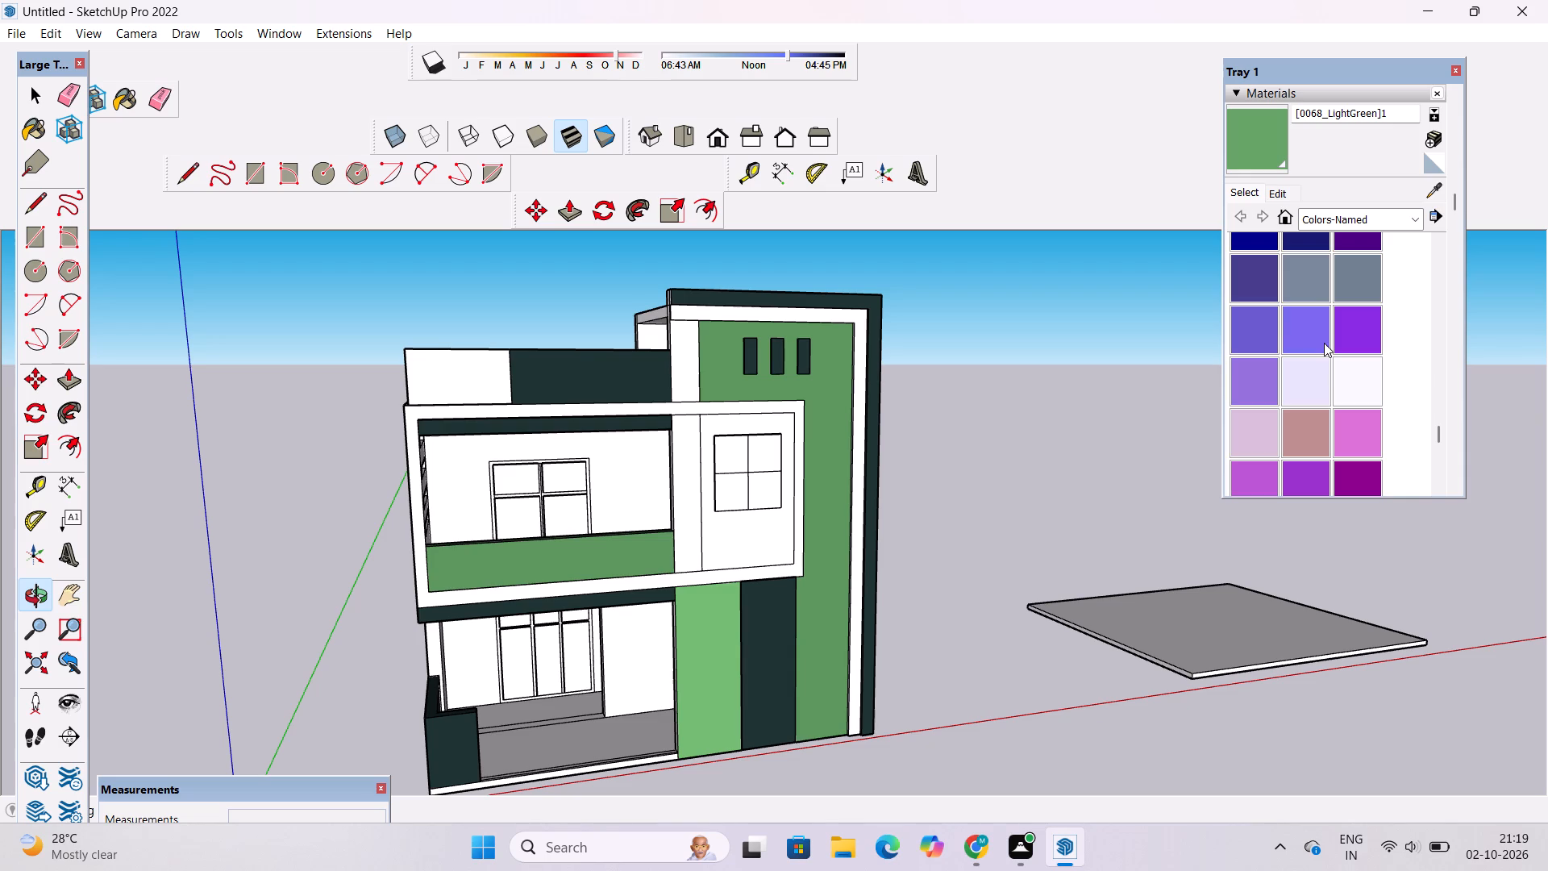
{"action": "scroll", "coordinate": [1324, 343], "scroll_direction": "down", "scroll_amount": 1}
{"action": "scroll", "coordinate": [1324, 343], "scroll_direction": "up", "scroll_amount": 1}
Paint the white corner section of the roof parapet, front and adjoining side face, with Cladding Siding Tan from Brick, Cladding and Siding.
{"action": "left_click", "coordinate": [1358, 223]}
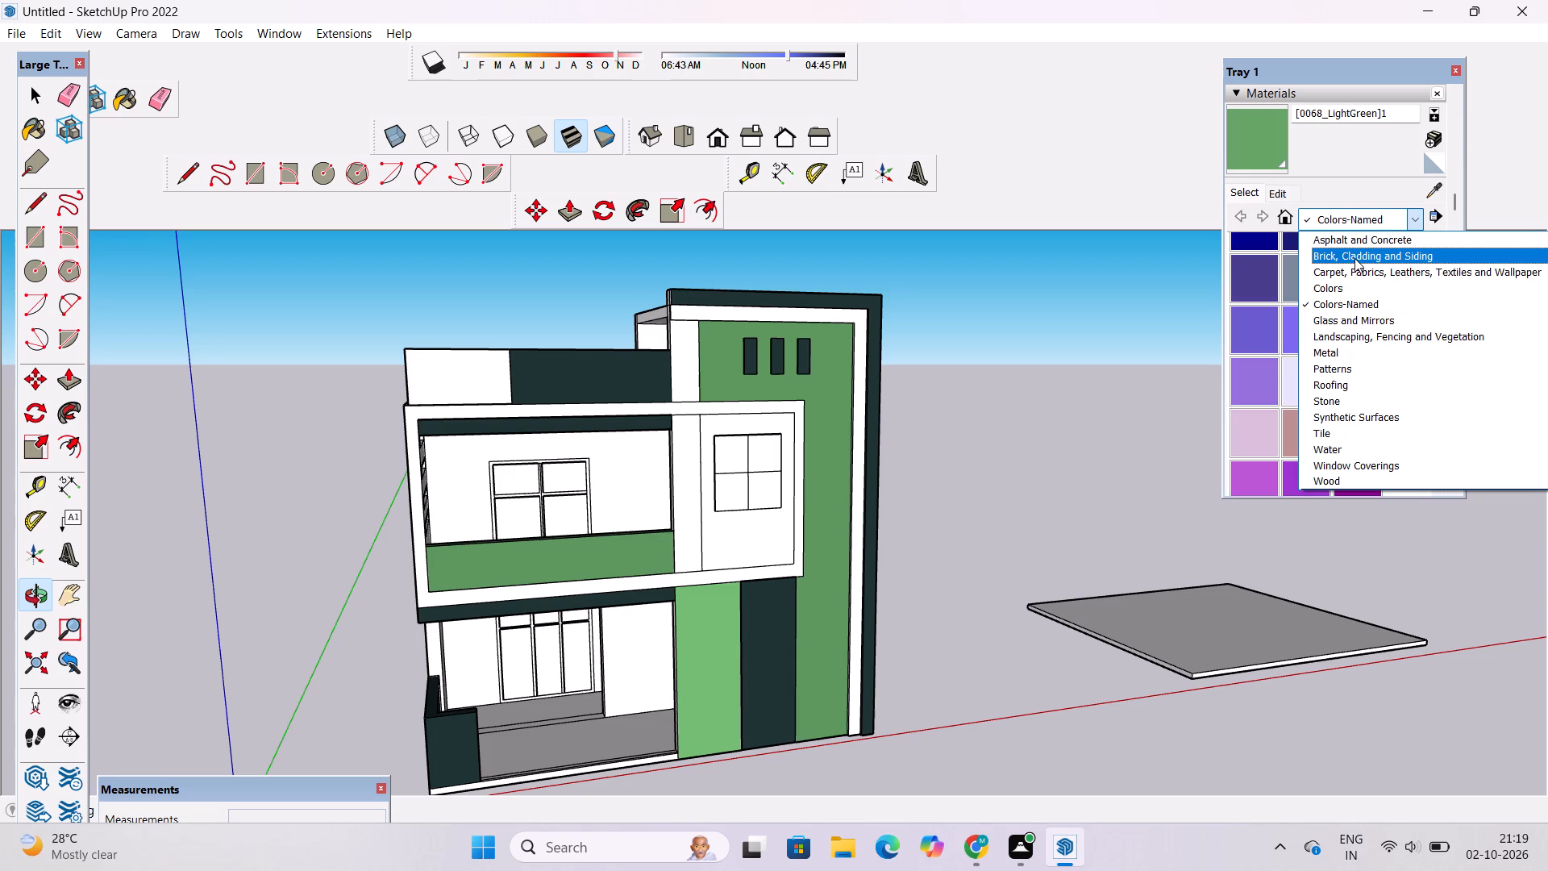
{"action": "left_click", "coordinate": [1354, 253]}
{"action": "left_click", "coordinate": [1255, 416]}
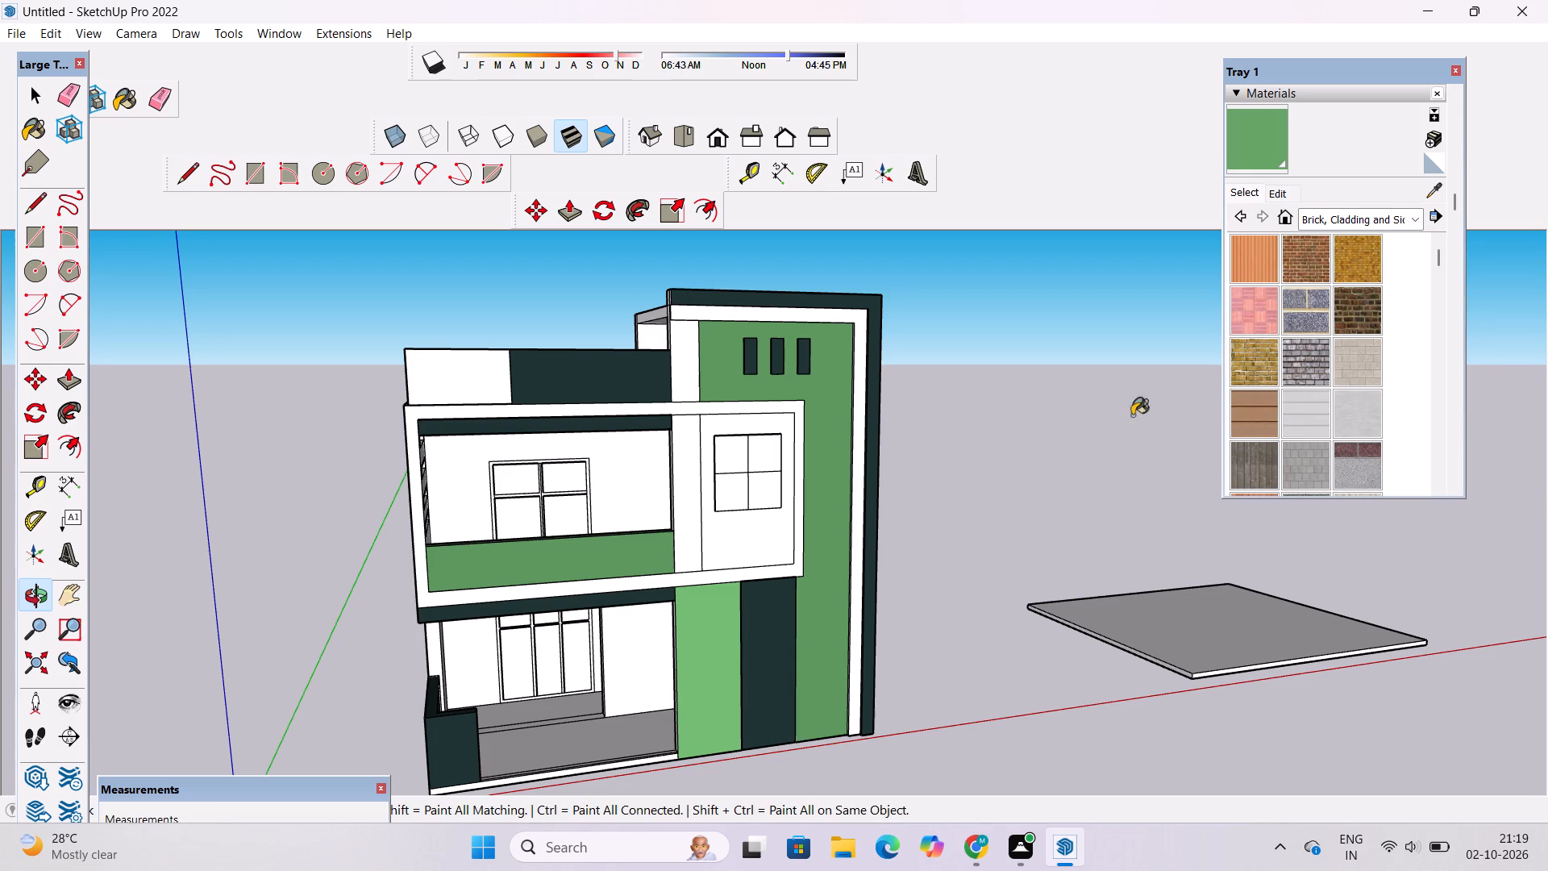
{"action": "scroll", "coordinate": [1169, 407], "scroll_direction": "down", "scroll_amount": 4}
{"action": "scroll", "coordinate": [678, 387], "scroll_direction": "up", "scroll_amount": 9}
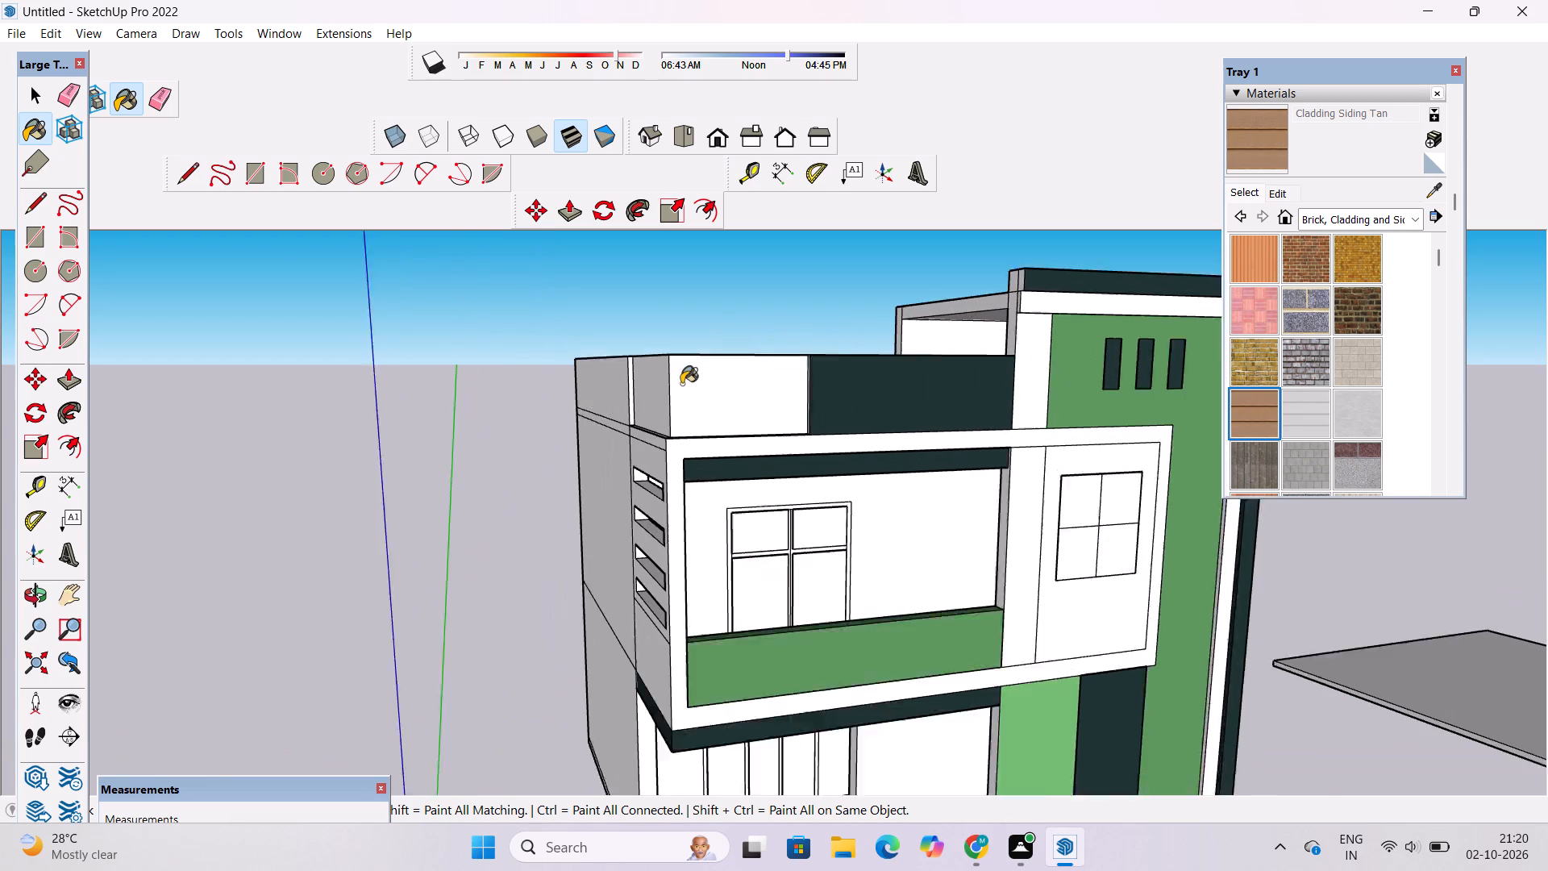
{"action": "scroll", "coordinate": [681, 384], "scroll_direction": "up", "scroll_amount": 1}
{"action": "left_click", "coordinate": [694, 381]}
{"action": "left_click", "coordinate": [646, 380]}
Recolour the Cladding Siding Tan material to a neutral, much darker gray.
{"action": "key", "text": "o"}
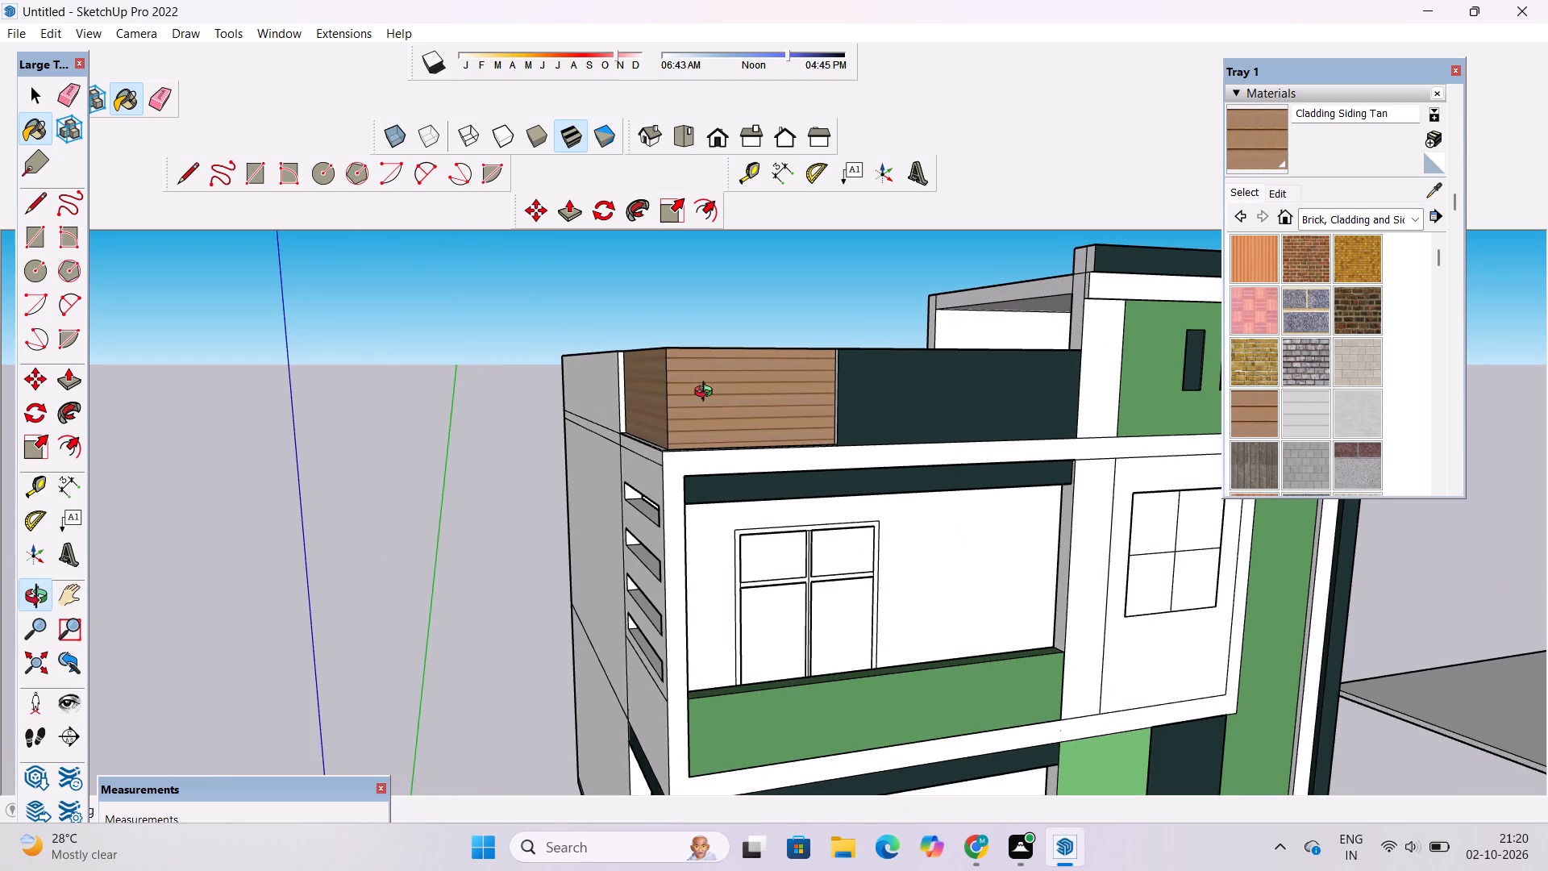
{"action": "left_click_drag", "start_coordinate": [811, 372], "coordinate": [764, 492]}
{"action": "scroll", "coordinate": [751, 492], "scroll_direction": "down", "scroll_amount": 4}
{"action": "left_click_drag", "start_coordinate": [747, 496], "coordinate": [810, 470]}
{"action": "left_click_drag", "start_coordinate": [810, 470], "coordinate": [781, 528]}
{"action": "left_click_drag", "start_coordinate": [747, 540], "coordinate": [787, 492]}
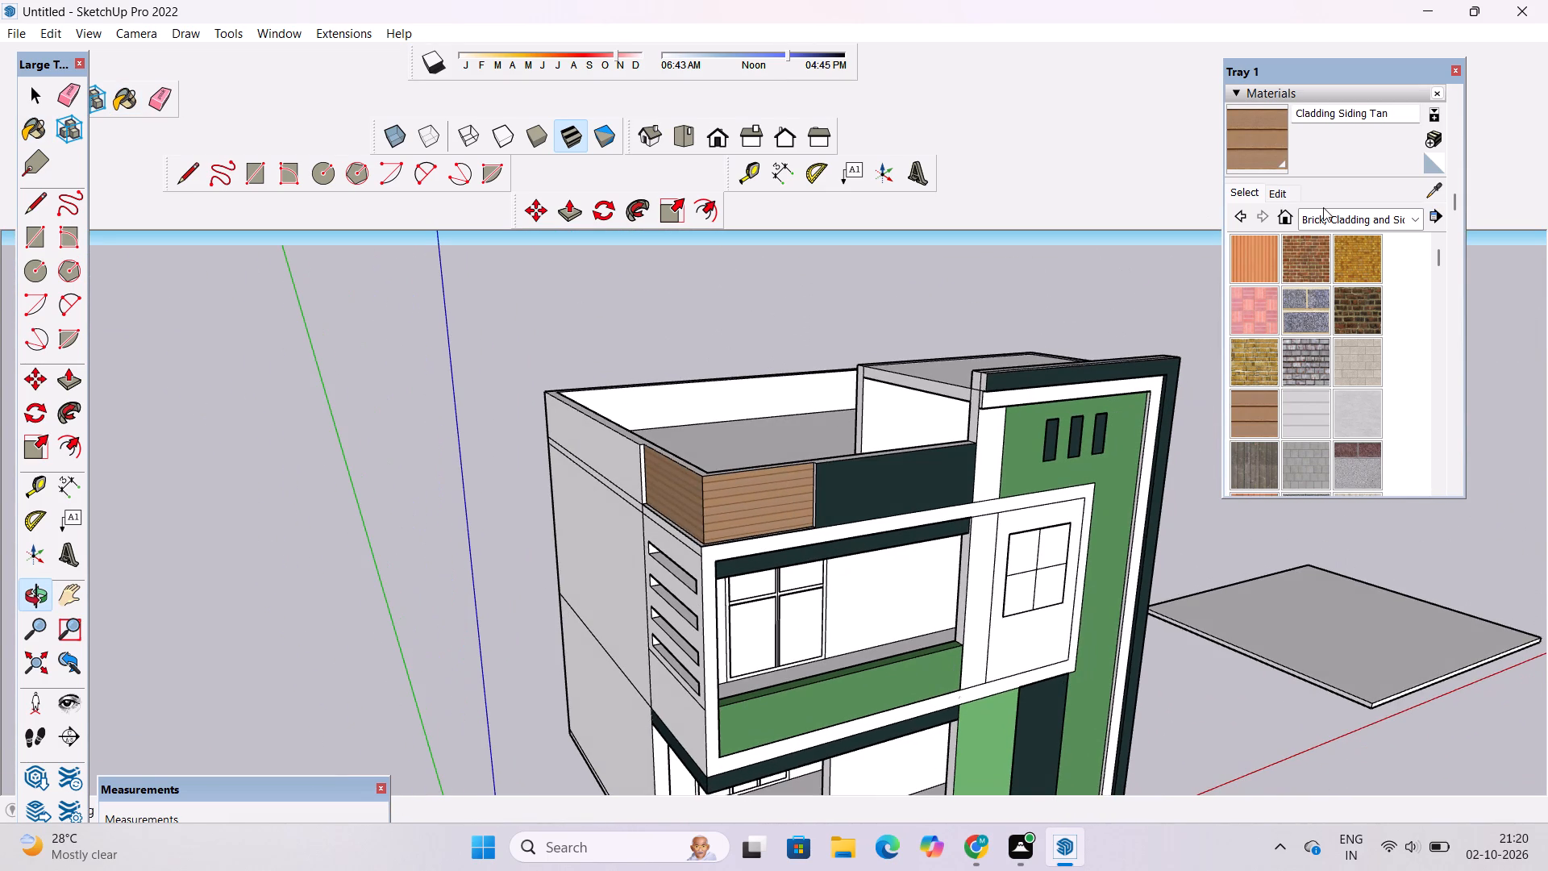
{"action": "left_click", "coordinate": [1273, 199]}
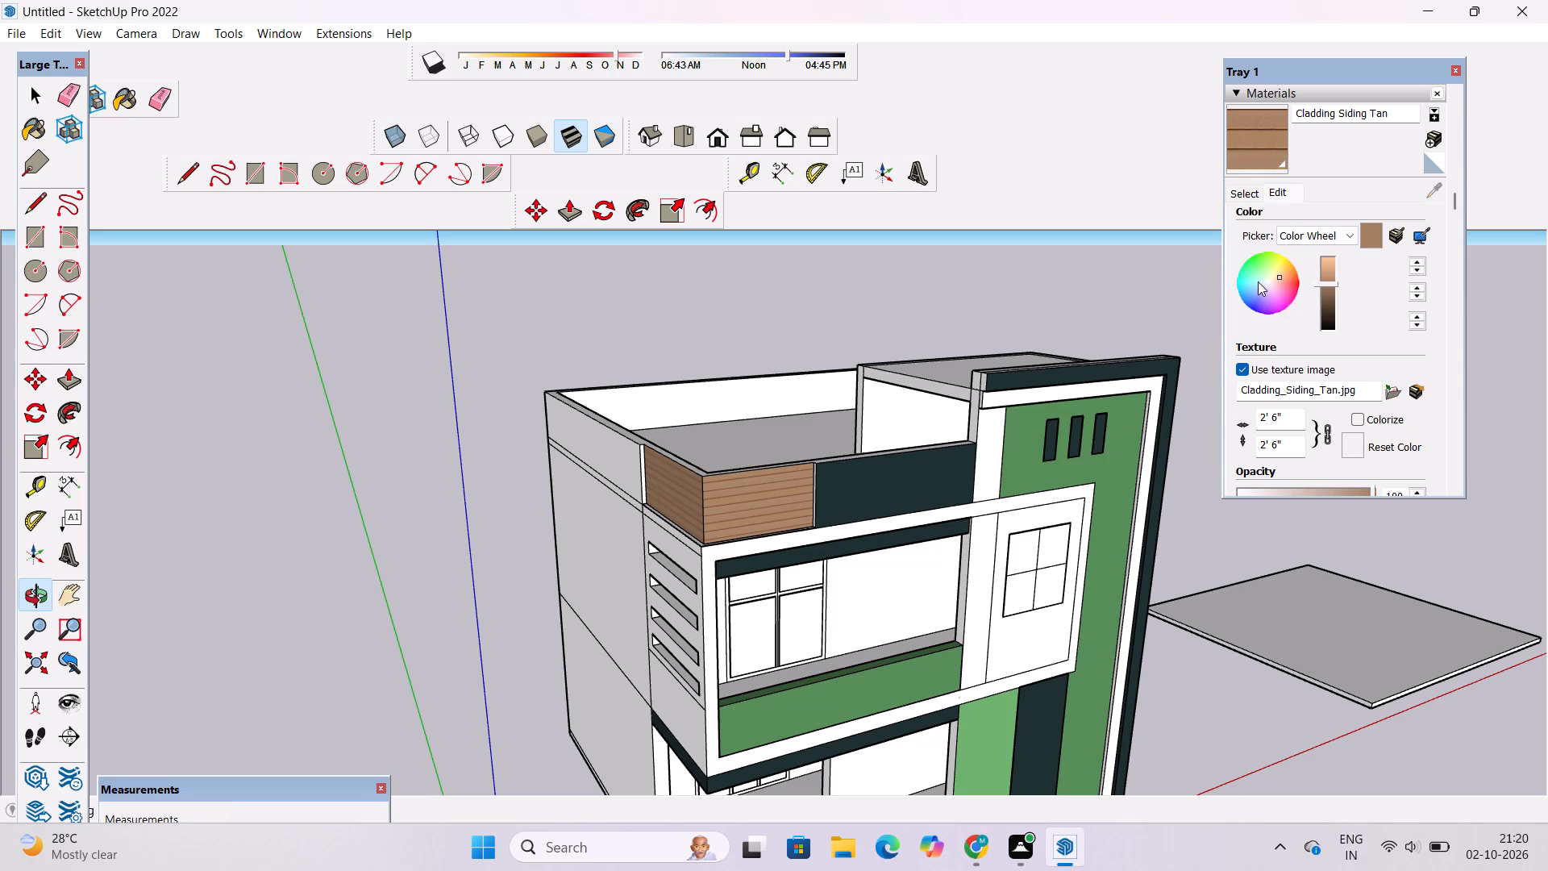
{"action": "left_click", "coordinate": [1260, 282]}
{"action": "left_click", "coordinate": [1269, 279]}
{"action": "left_click", "coordinate": [1270, 283]}
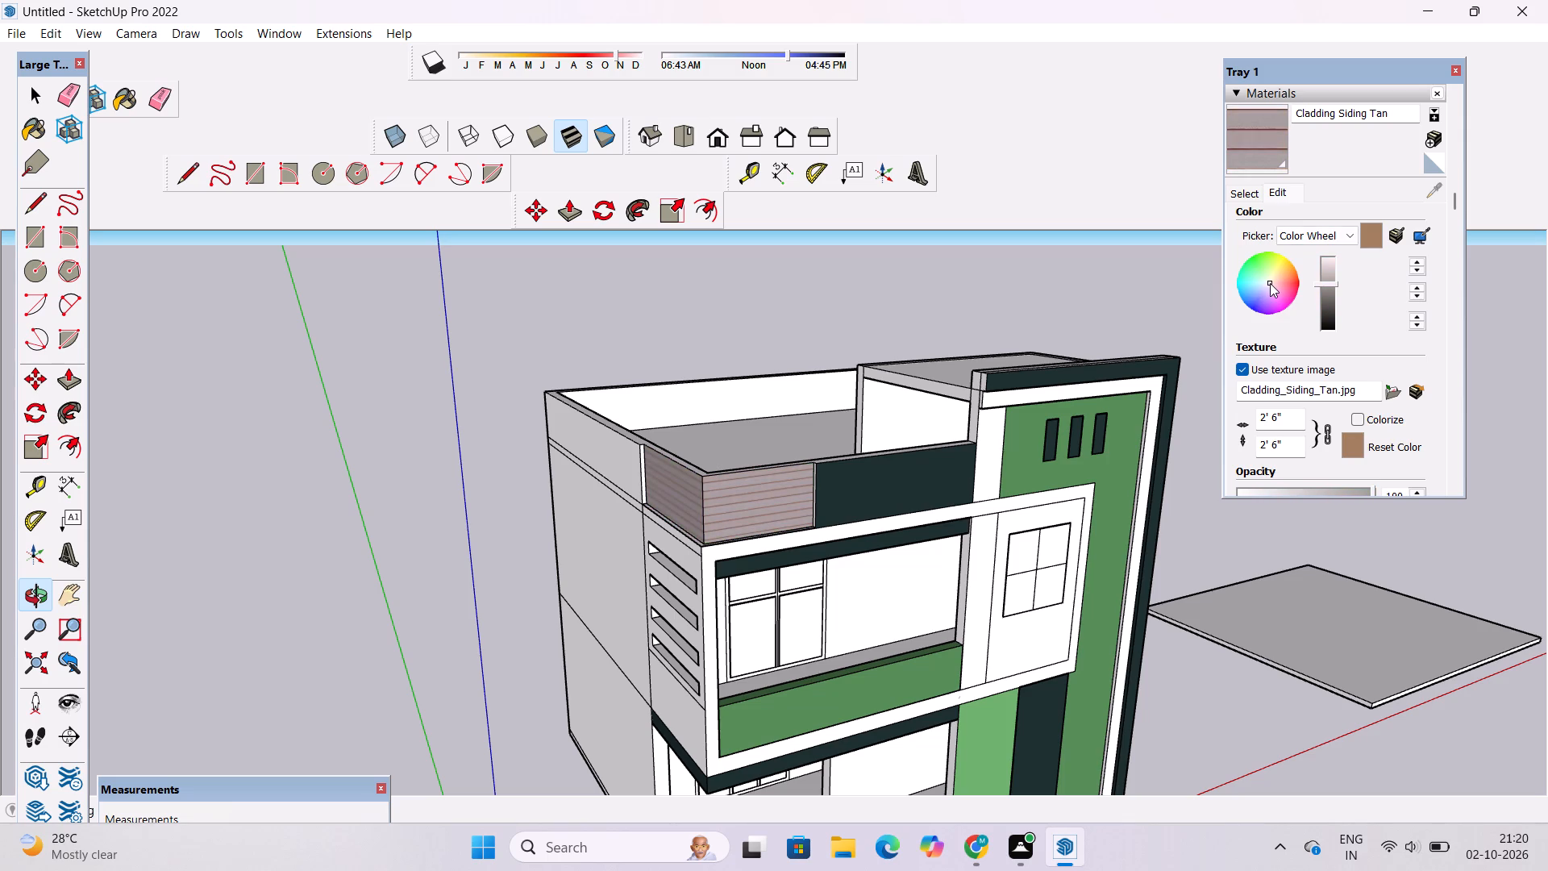
{"action": "left_click", "coordinate": [1334, 294]}
{"action": "left_click", "coordinate": [1330, 306]}
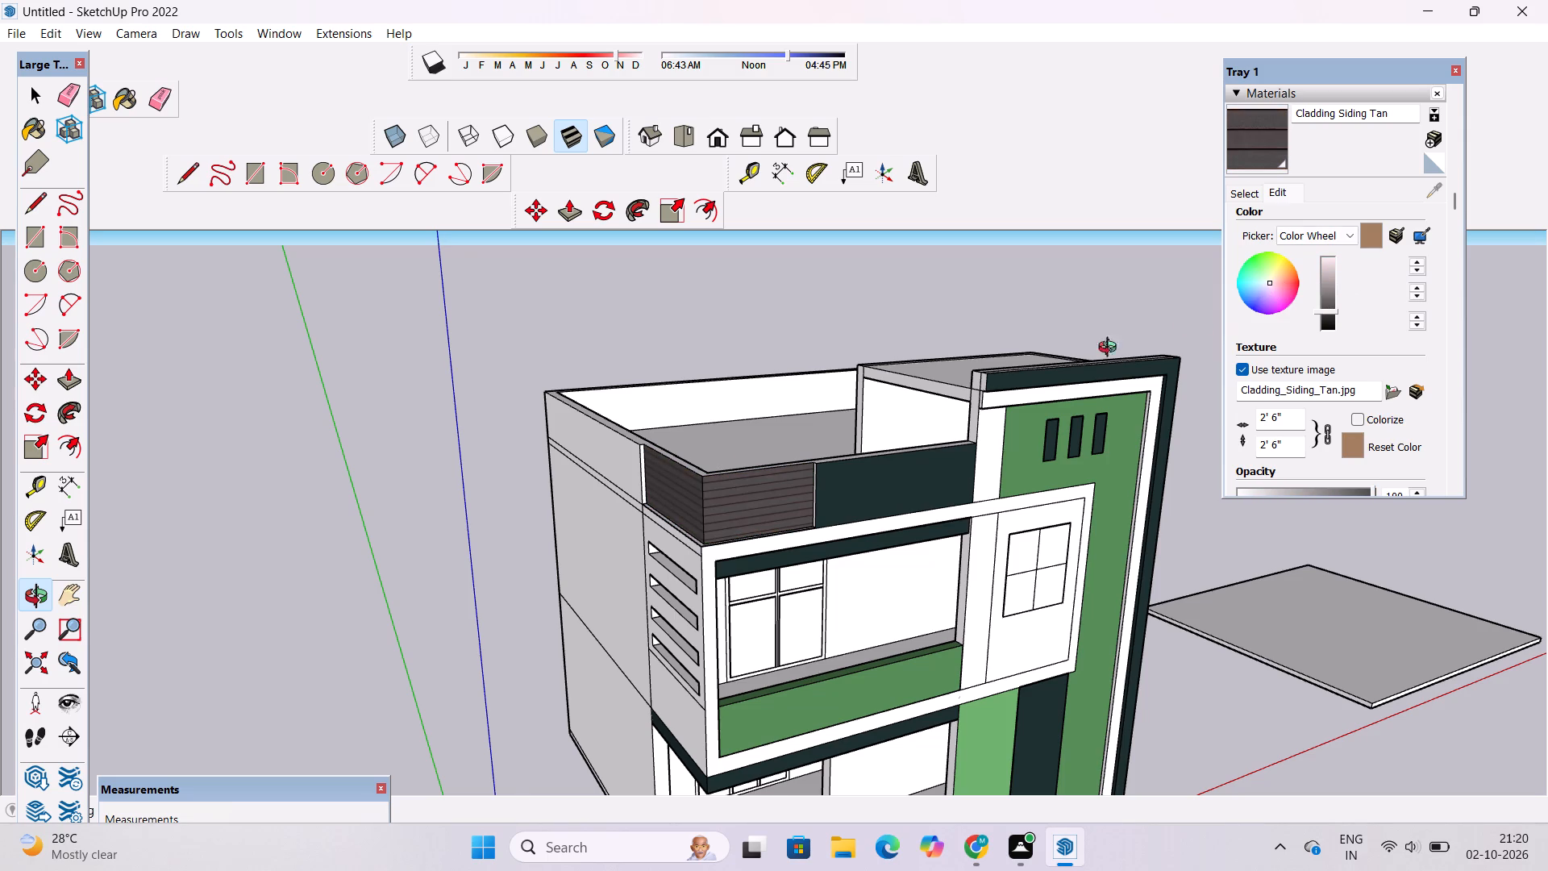
Set the Cladding Siding Tan texture size to 4'.
{"action": "scroll", "coordinate": [652, 480], "scroll_direction": "down", "scroll_amount": 5}
{"action": "scroll", "coordinate": [813, 455], "scroll_direction": "up", "scroll_amount": 5}
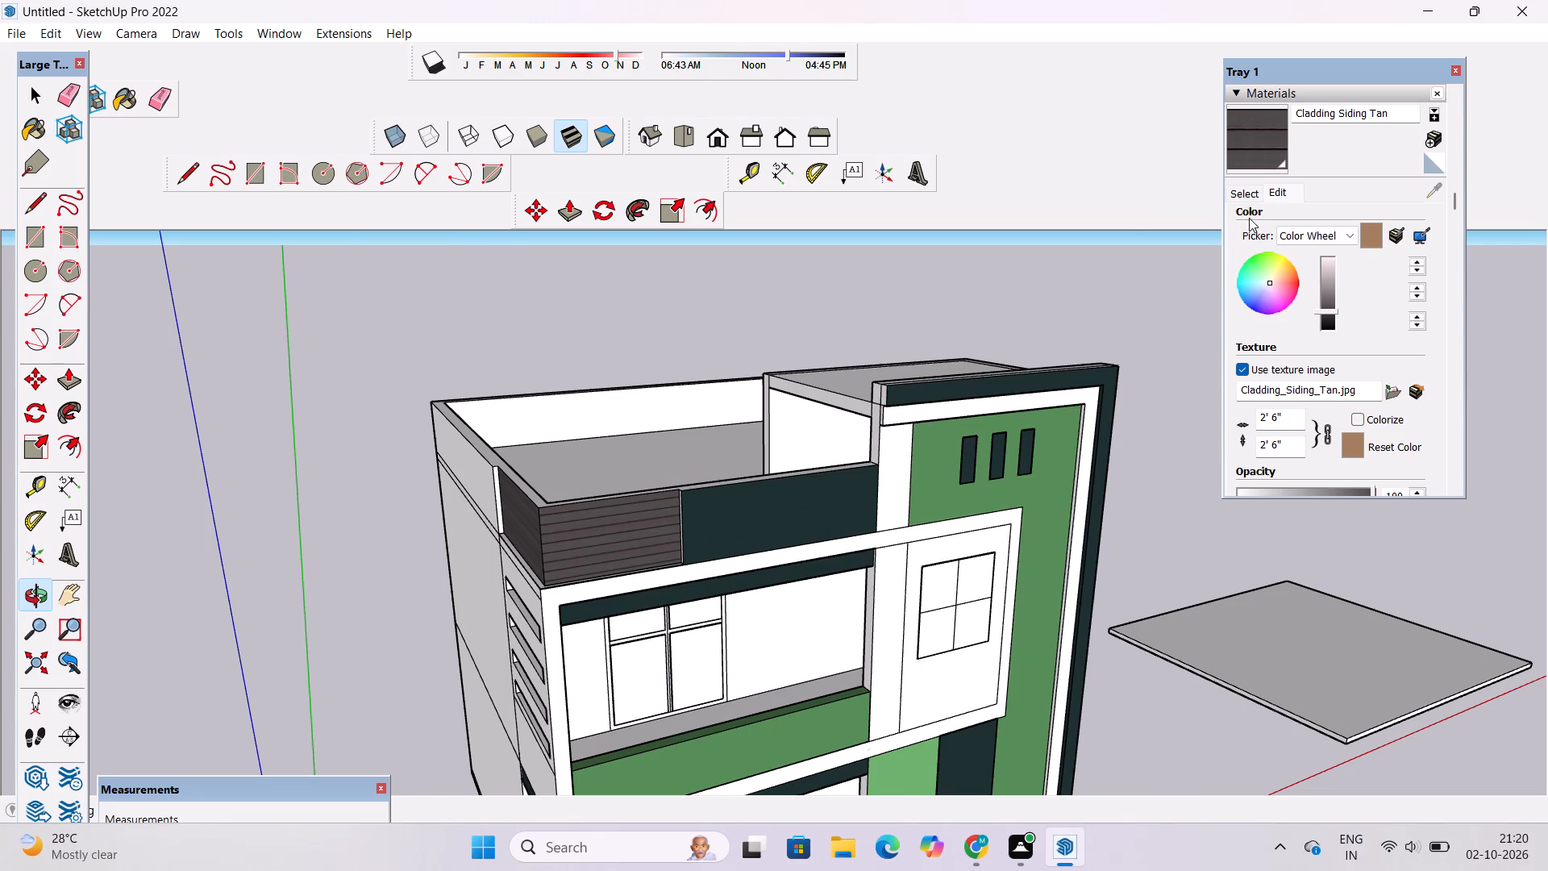
{"action": "left_click", "coordinate": [1288, 444]}
{"action": "key", "text": "BackSpace"}
{"action": "key", "text": "BackSpace"}
{"action": "key", "text": "BackSpace"}
{"action": "key", "text": "BackSpace"}
{"action": "key", "text": "BackSpace"}
{"action": "key", "text": "BackSpace"}
{"action": "key", "text": "BackSpace"}
{"action": "key", "text": "BackSpace"}
{"action": "key", "text": "BackSpace"}
{"action": "key", "text": "BackSpace"}
{"action": "key", "text": "BackSpace"}
{"action": "key", "text": "BackSpace"}
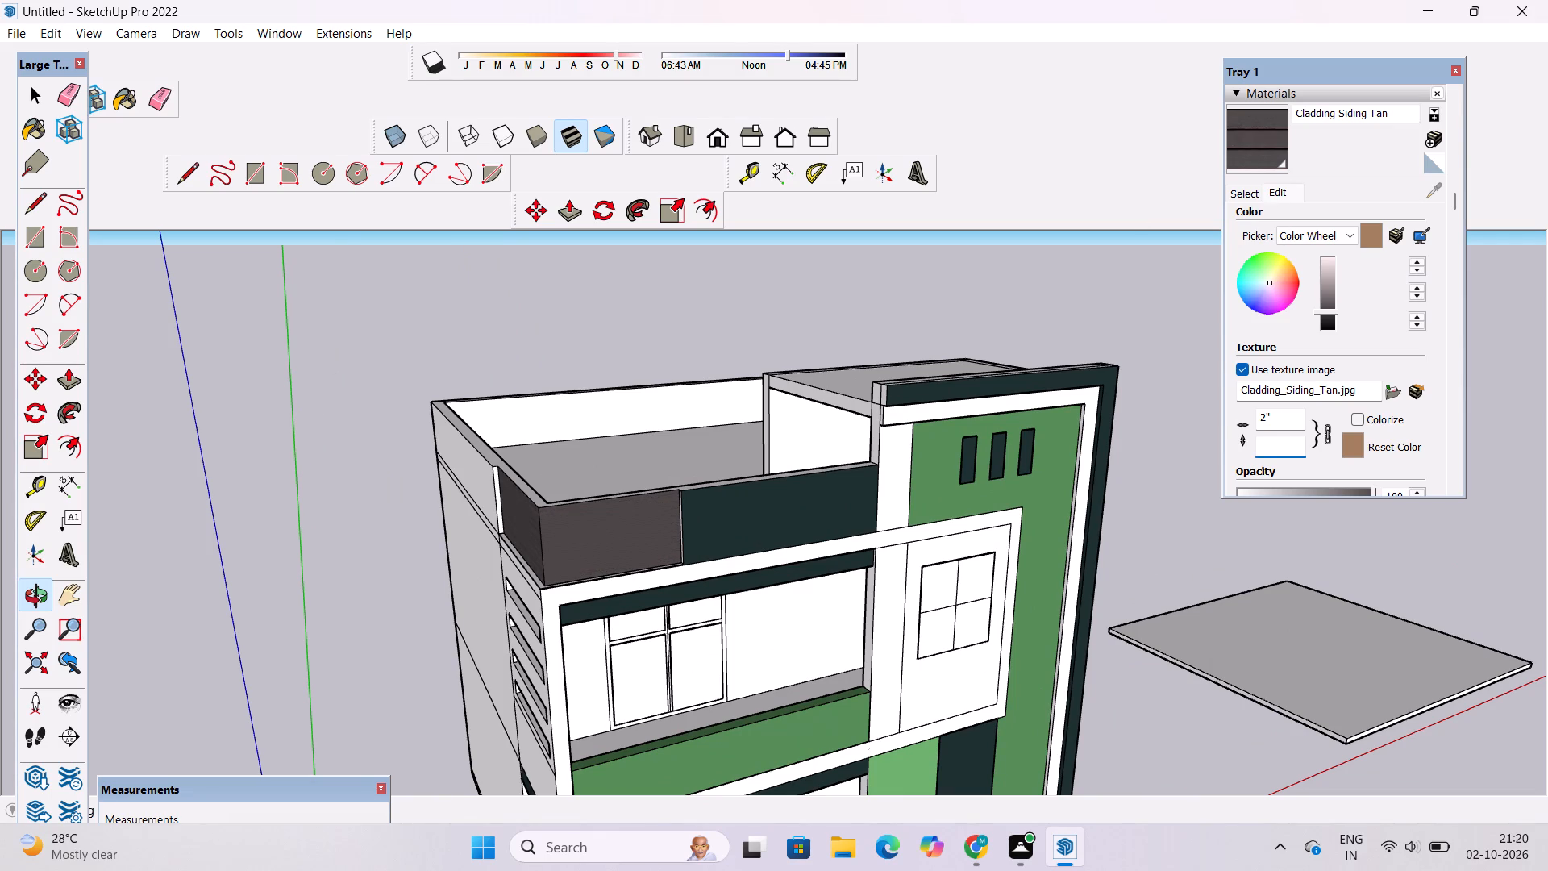
{"action": "type", "text": "4'"}
{"action": "key", "text": "Return"}
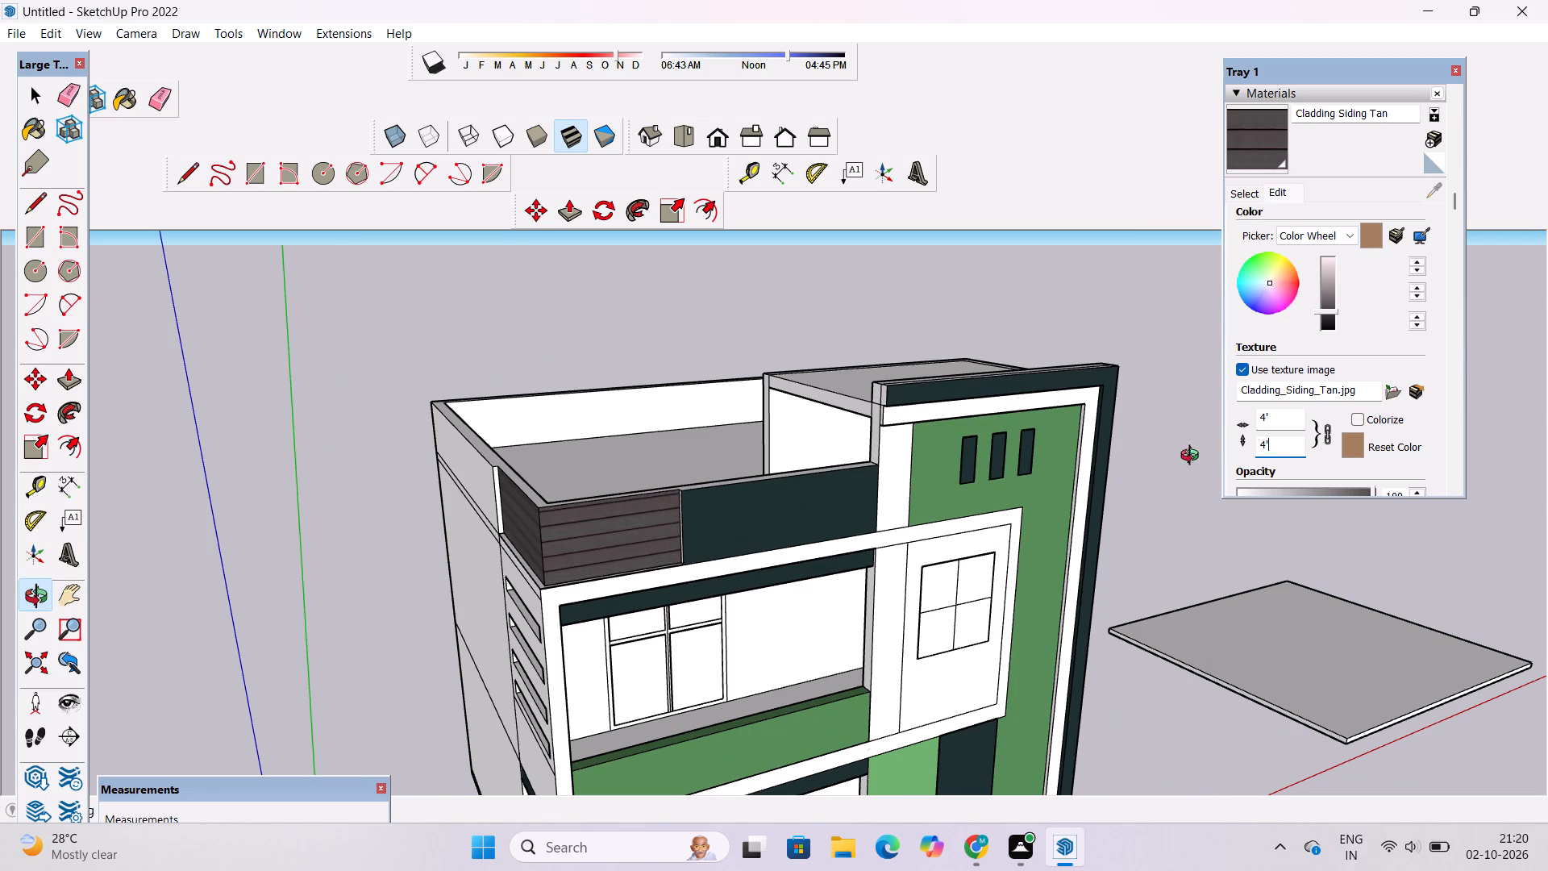
Examine the resized dark cladding on the parapet against the whole facade, from a distance and up close.
{"action": "scroll", "coordinate": [717, 493], "scroll_direction": "down", "scroll_amount": 7}
{"action": "scroll", "coordinate": [709, 569], "scroll_direction": "down", "scroll_amount": 1}
{"action": "left_click_drag", "start_coordinate": [722, 598], "coordinate": [714, 534]}
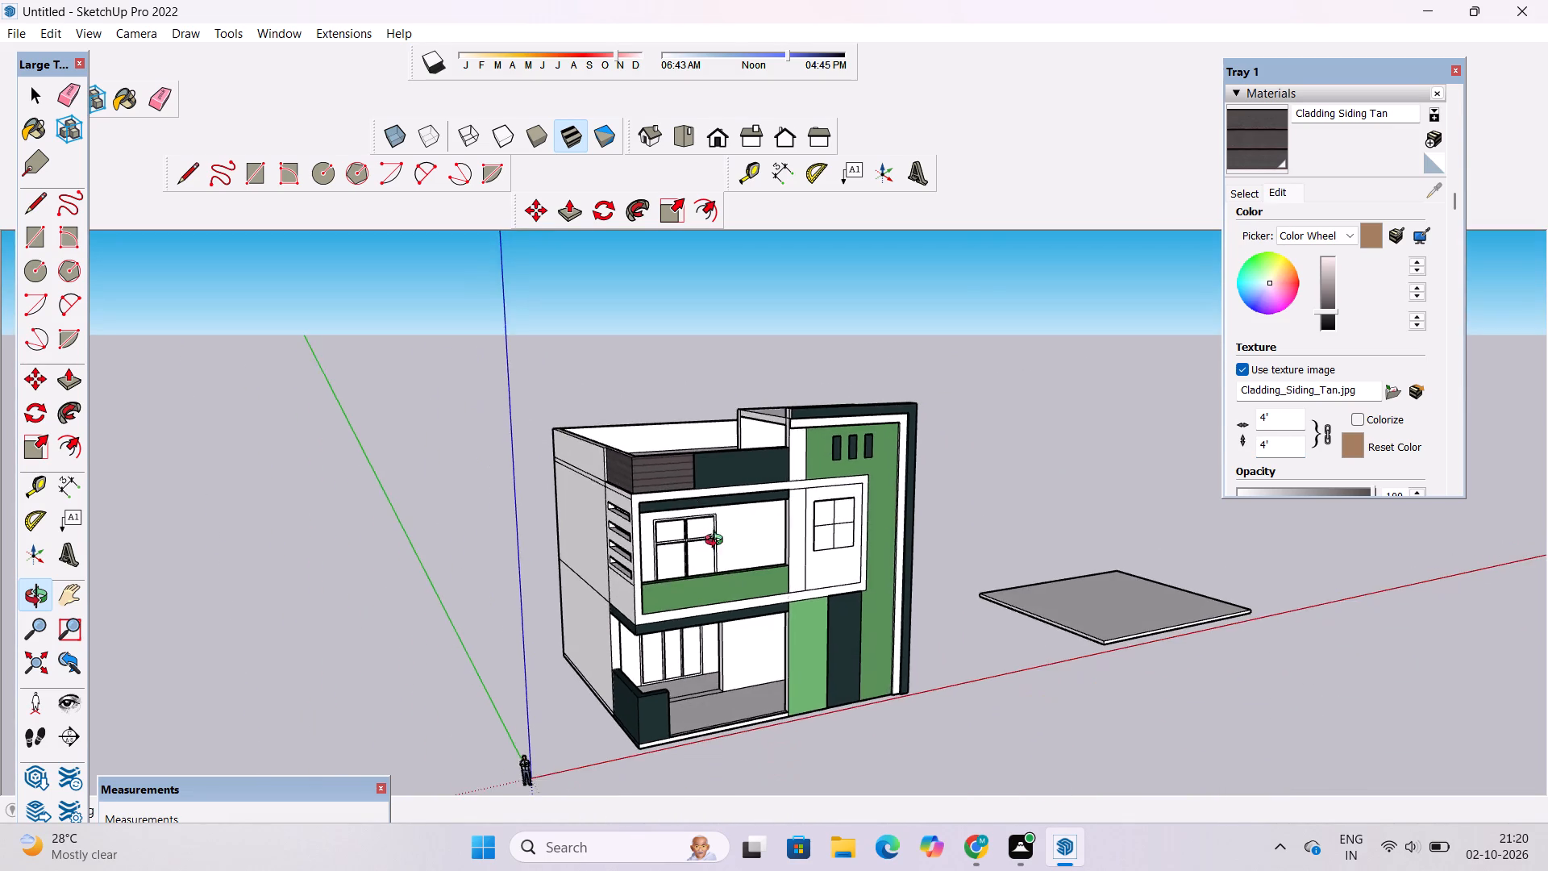
{"action": "left_click_drag", "start_coordinate": [718, 542], "coordinate": [631, 514]}
{"action": "scroll", "coordinate": [660, 511], "scroll_direction": "up", "scroll_amount": 3}
{"action": "left_click_drag", "start_coordinate": [712, 523], "coordinate": [703, 465], "text": "shift"}
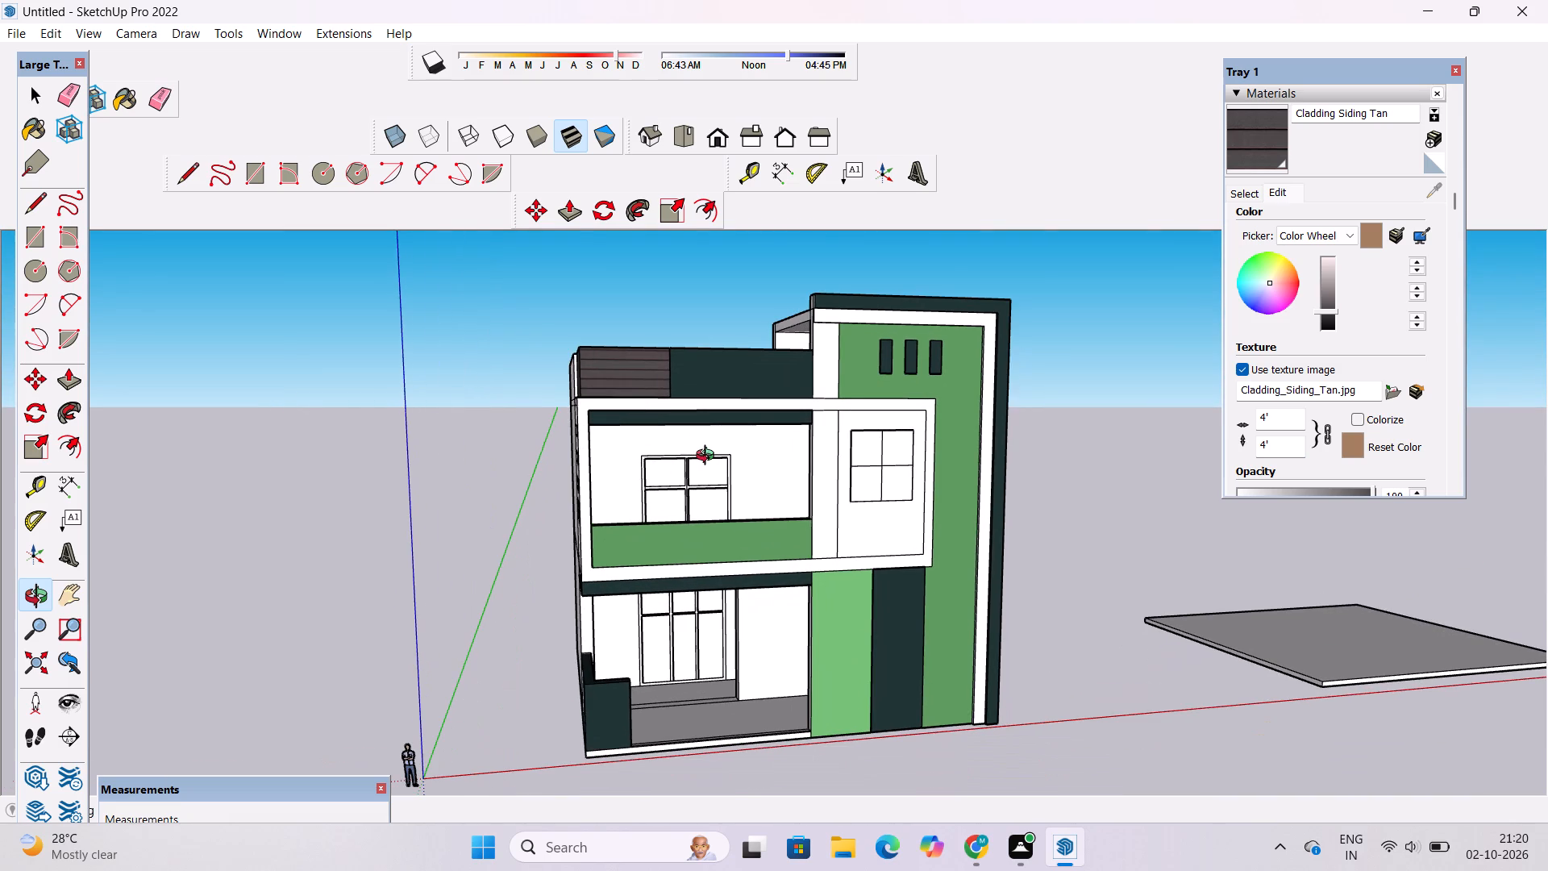
{"action": "scroll", "coordinate": [709, 457], "scroll_direction": "down", "scroll_amount": 4}
{"action": "scroll", "coordinate": [709, 457], "scroll_direction": "up", "scroll_amount": 1}
{"action": "left_click_drag", "start_coordinate": [809, 431], "coordinate": [769, 481]}
{"action": "scroll", "coordinate": [832, 387], "scroll_direction": "up", "scroll_amount": 5}
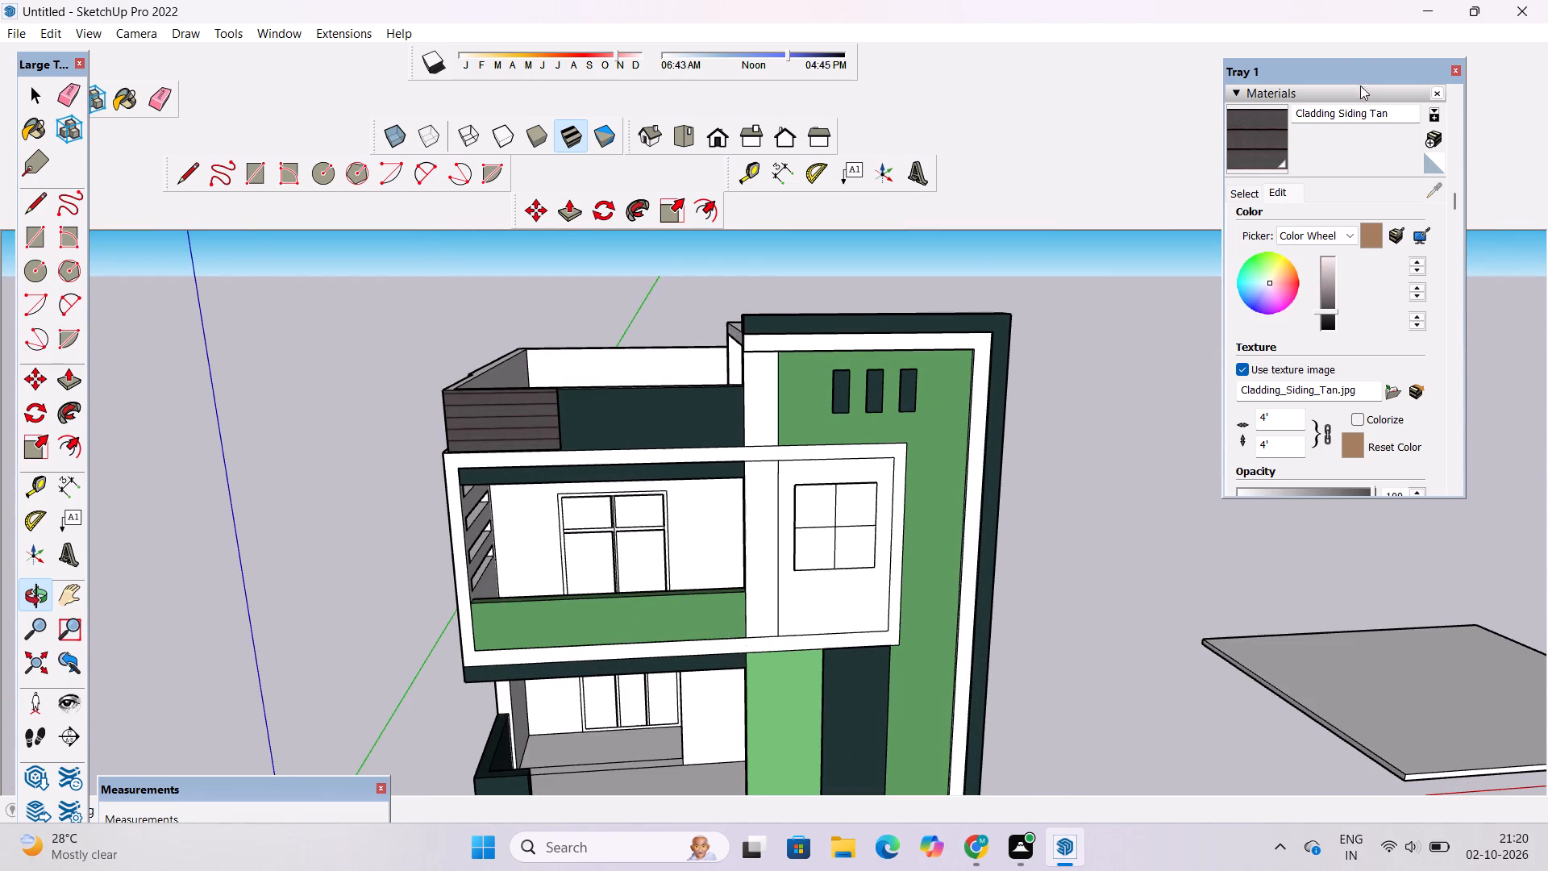
Paint the white vertical strip beside the green tower panel, above the balcony frame, with the darkened Cladding Siding Tan material.
{"action": "left_click", "coordinate": [1248, 148]}
{"action": "scroll", "coordinate": [826, 410], "scroll_direction": "up", "scroll_amount": 1}
{"action": "left_click", "coordinate": [751, 402]}
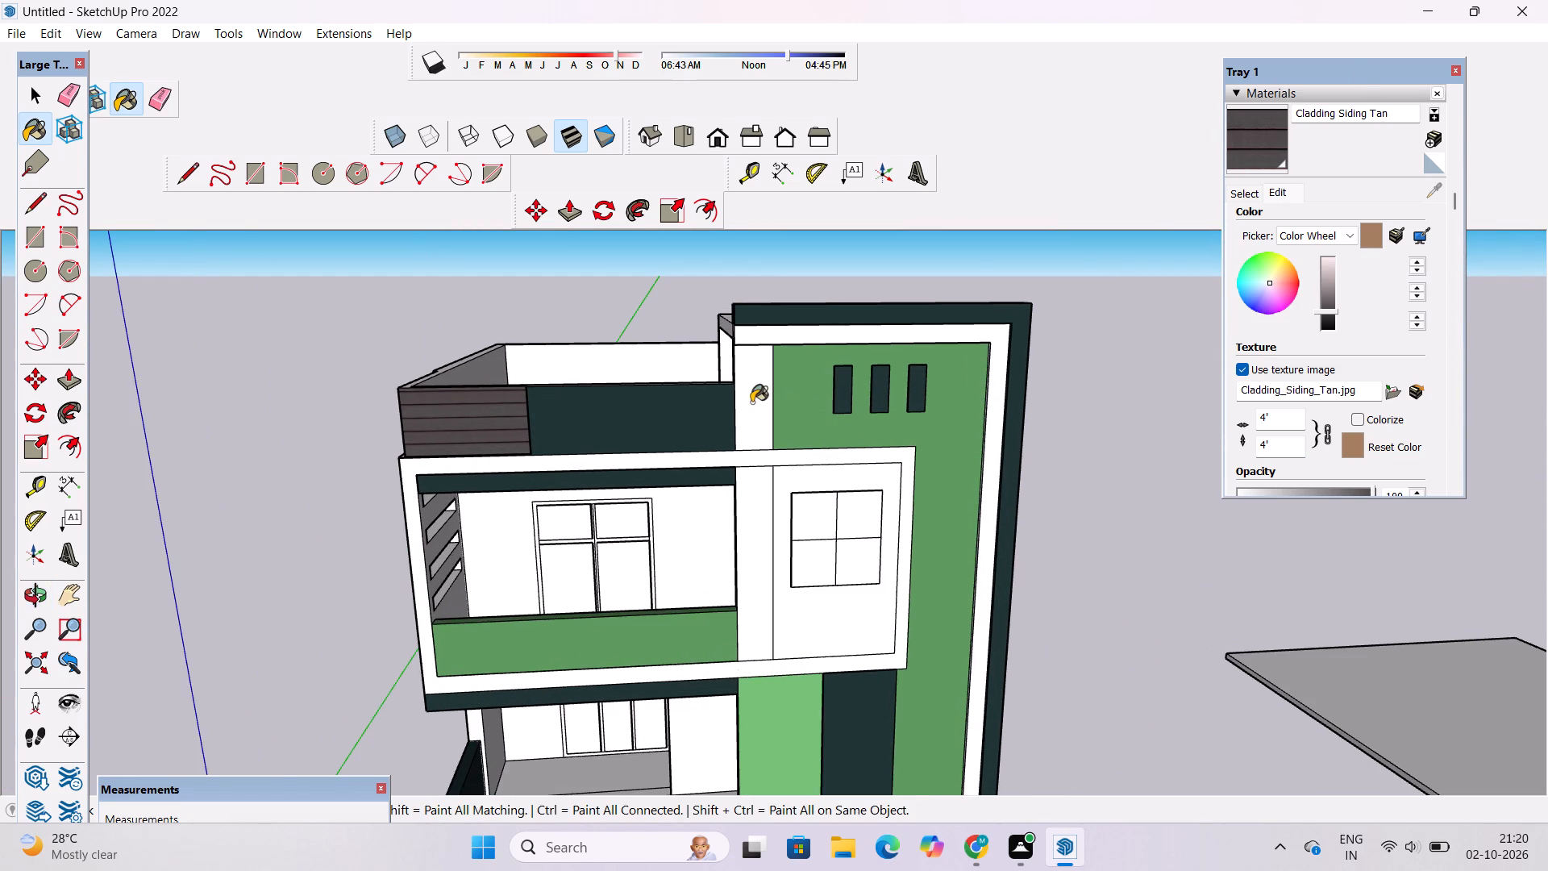
Paint the white vertical wall strip inside the balcony frame, beside the upper window, with the darkened Cladding Siding Tan material.
{"action": "left_click", "coordinate": [762, 531]}
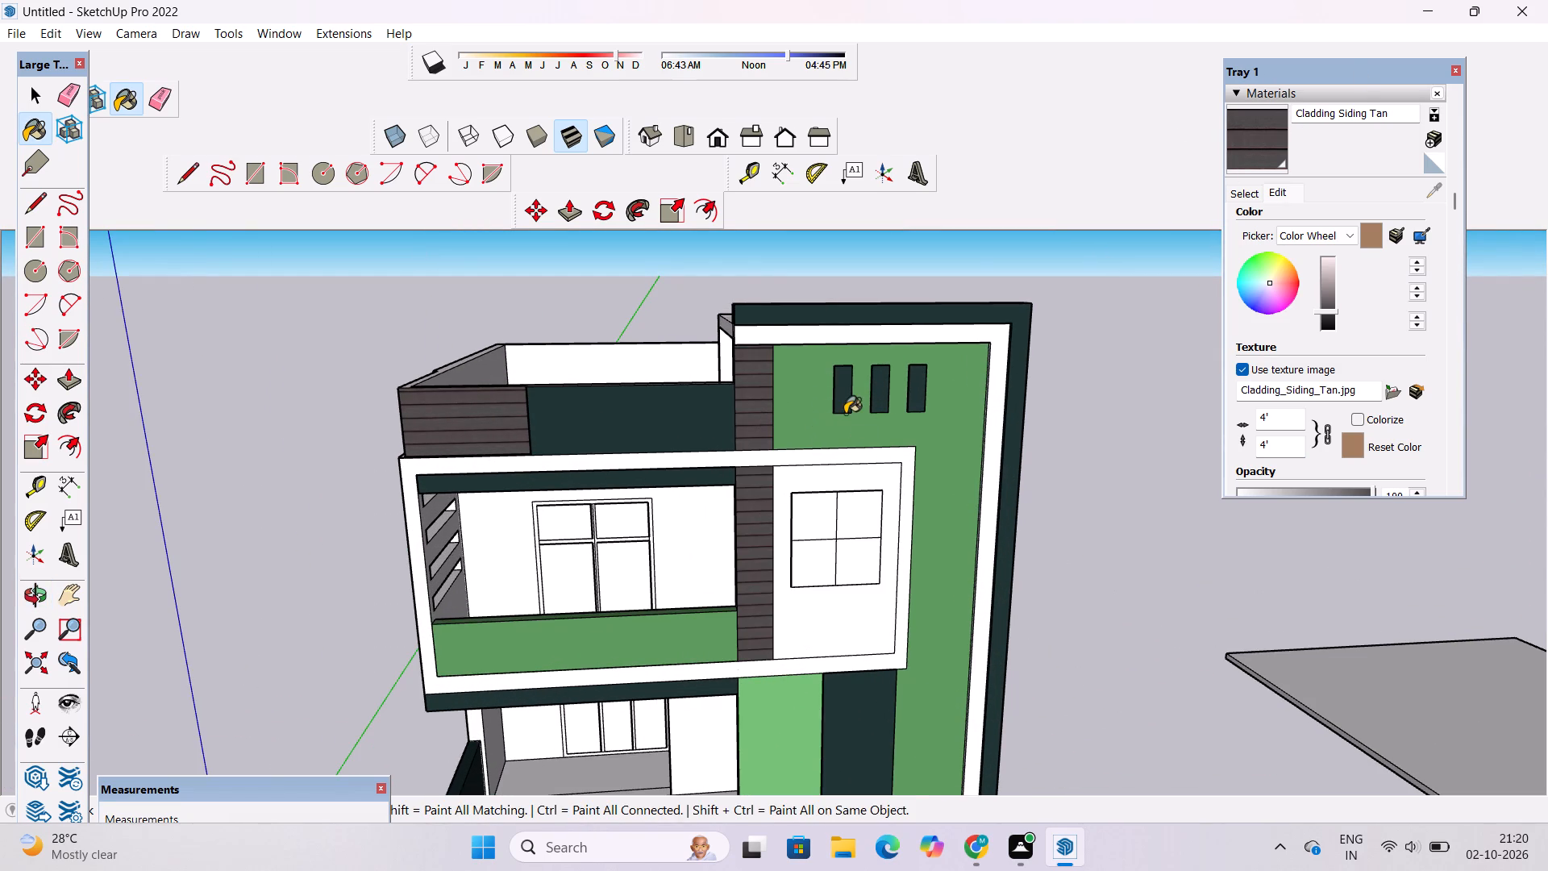
Place a horizontal guide 7' below the bottom edge of the balcony frame, across the light green ground-floor panel.
{"action": "scroll", "coordinate": [774, 668], "scroll_direction": "down", "scroll_amount": 5}
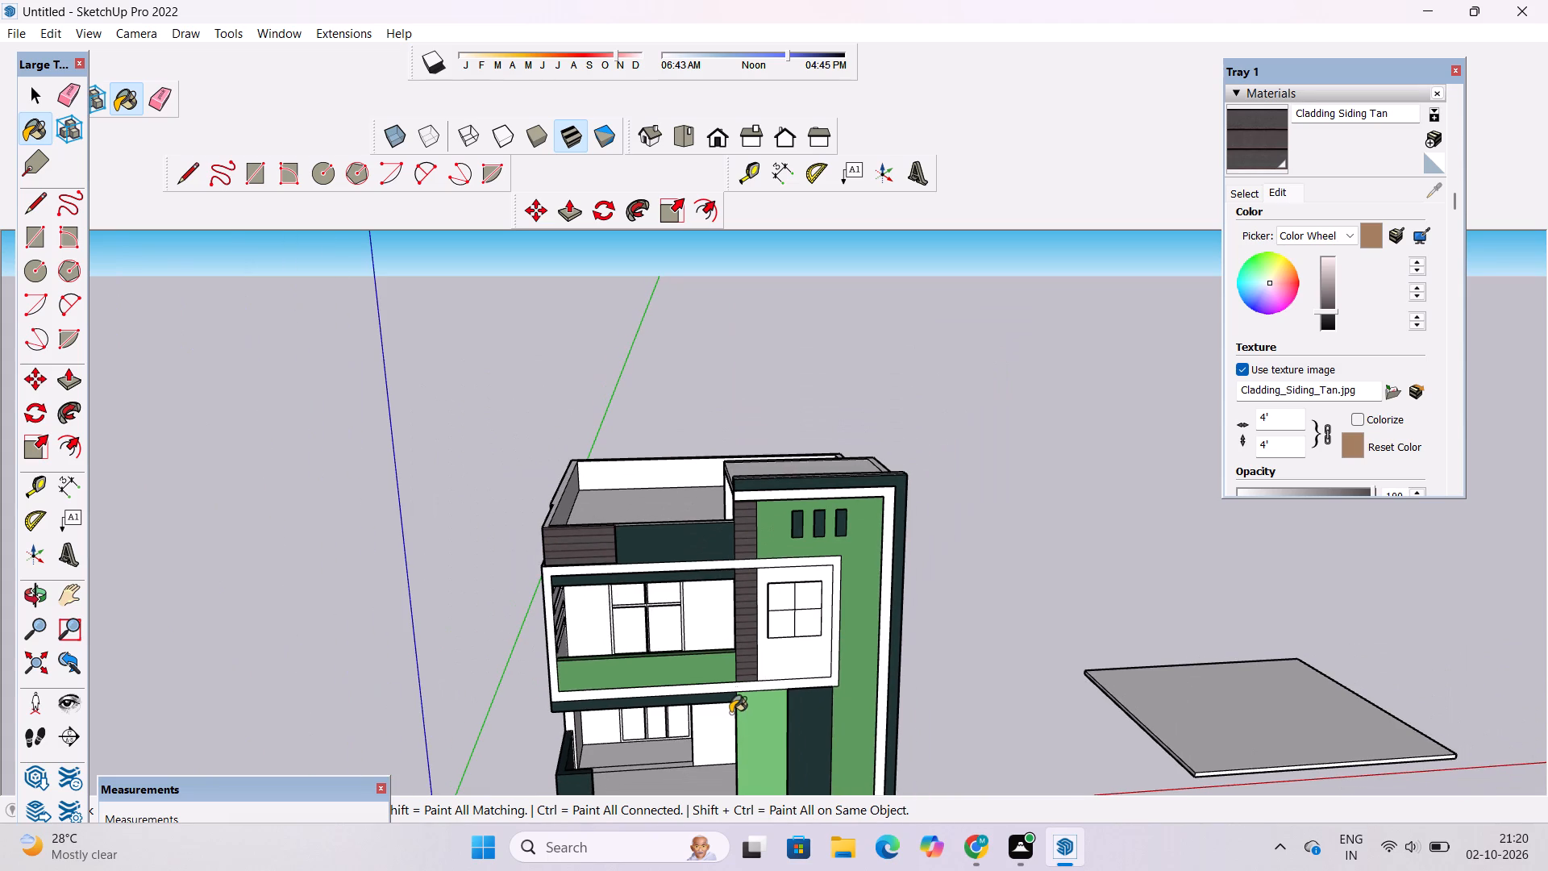
{"action": "scroll", "coordinate": [727, 712], "scroll_direction": "down", "scroll_amount": 3}
{"action": "key", "text": "space"}
{"action": "key", "text": "o"}
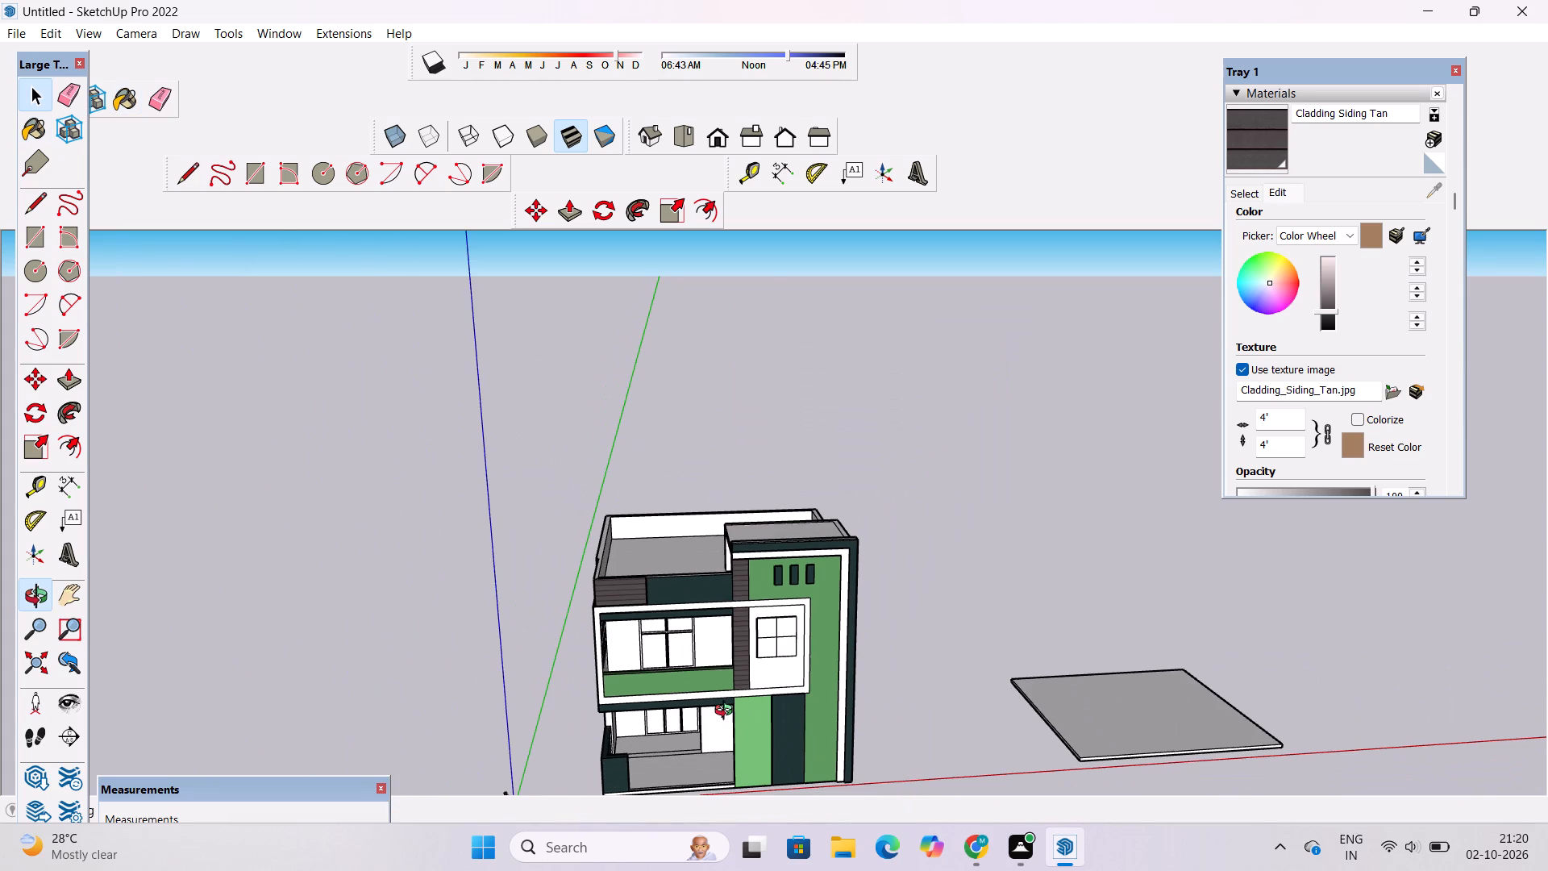
{"action": "scroll", "coordinate": [727, 712], "scroll_direction": "down", "scroll_amount": 2}
{"action": "left_click_drag", "start_coordinate": [729, 716], "coordinate": [698, 607], "text": "shift"}
{"action": "scroll", "coordinate": [699, 627], "scroll_direction": "up", "scroll_amount": 8}
{"action": "left_click_drag", "start_coordinate": [717, 636], "coordinate": [718, 596]}
{"action": "left_click_drag", "start_coordinate": [718, 596], "coordinate": [708, 595], "text": "shift"}
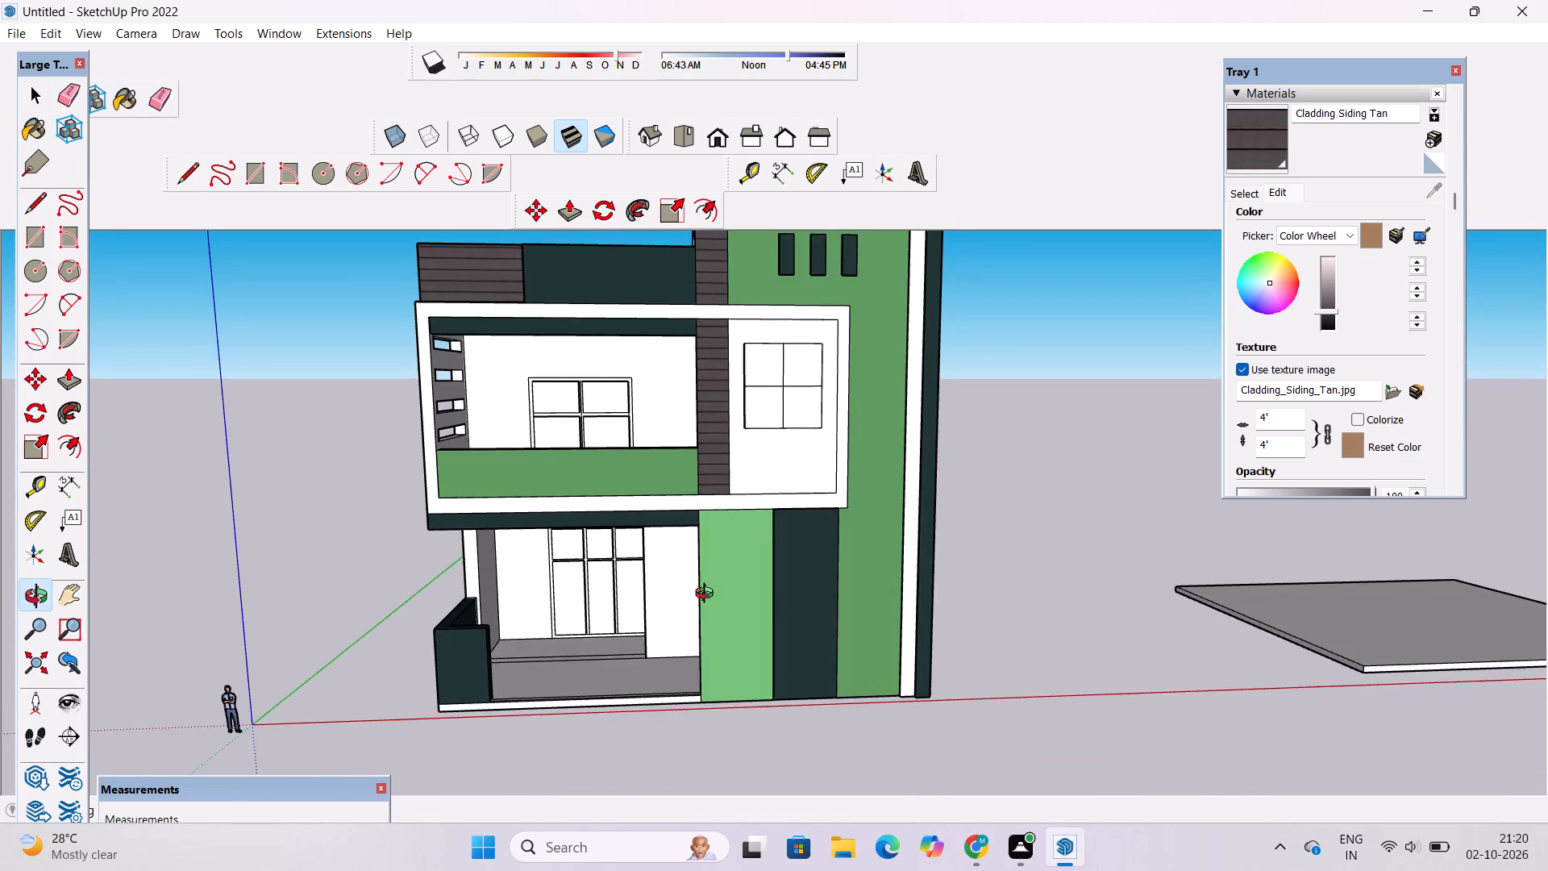
{"action": "left_click_drag", "start_coordinate": [708, 595], "coordinate": [707, 595], "text": "shift"}
{"action": "scroll", "coordinate": [707, 592], "scroll_direction": "up", "scroll_amount": 3}
{"action": "left_click", "coordinate": [715, 592], "text": "shift"}
{"action": "key", "text": "t"}
{"action": "scroll", "coordinate": [713, 592], "scroll_direction": "down", "scroll_amount": 4}
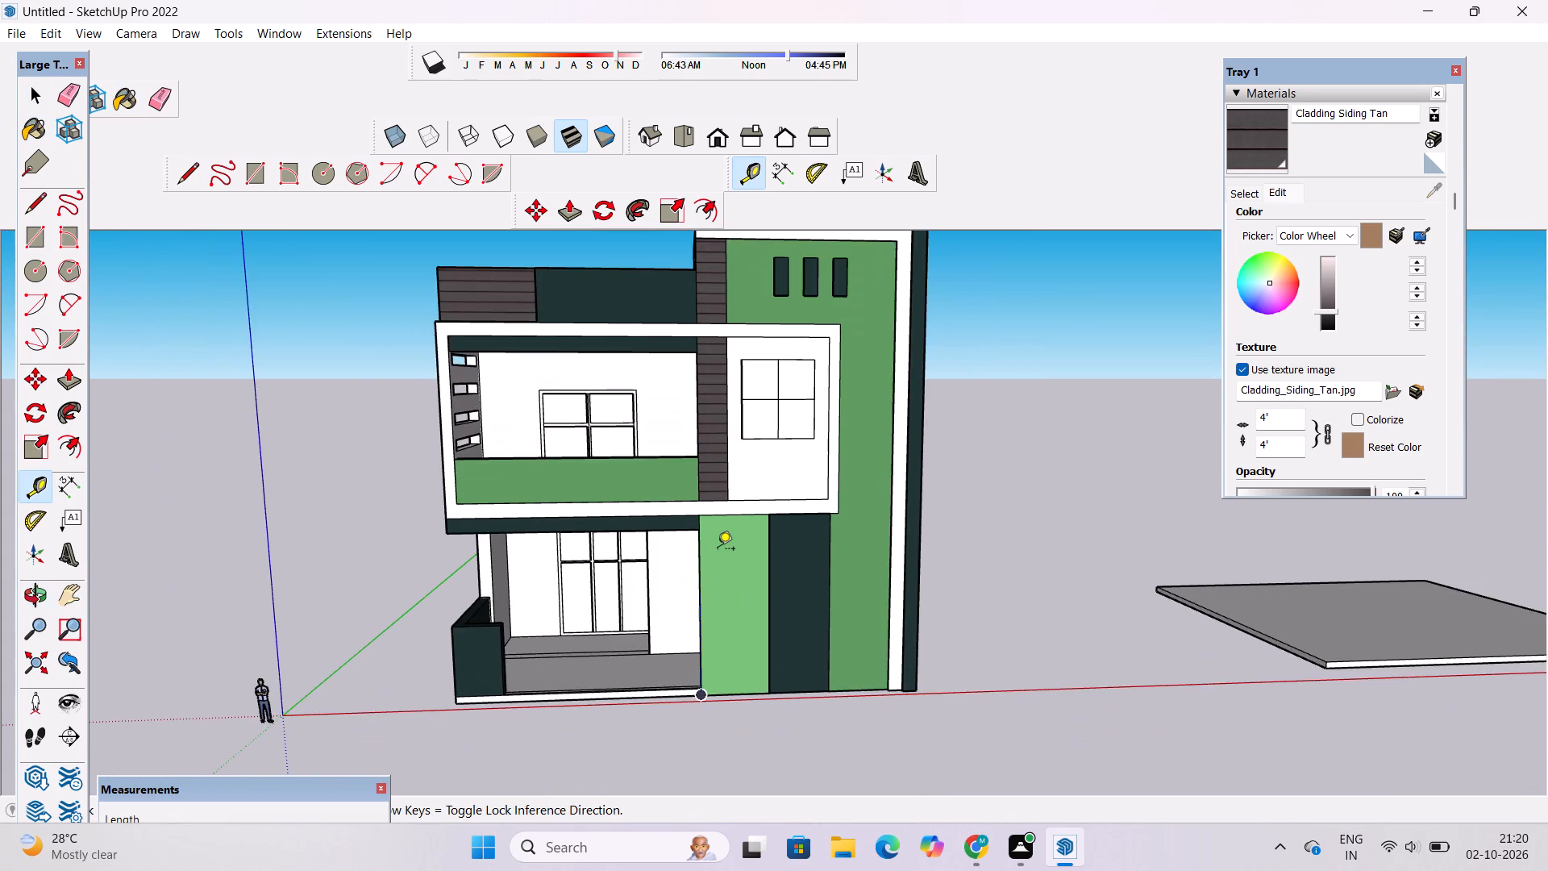
{"action": "scroll", "coordinate": [718, 541], "scroll_direction": "up", "scroll_amount": 5}
{"action": "left_click", "coordinate": [744, 500]}
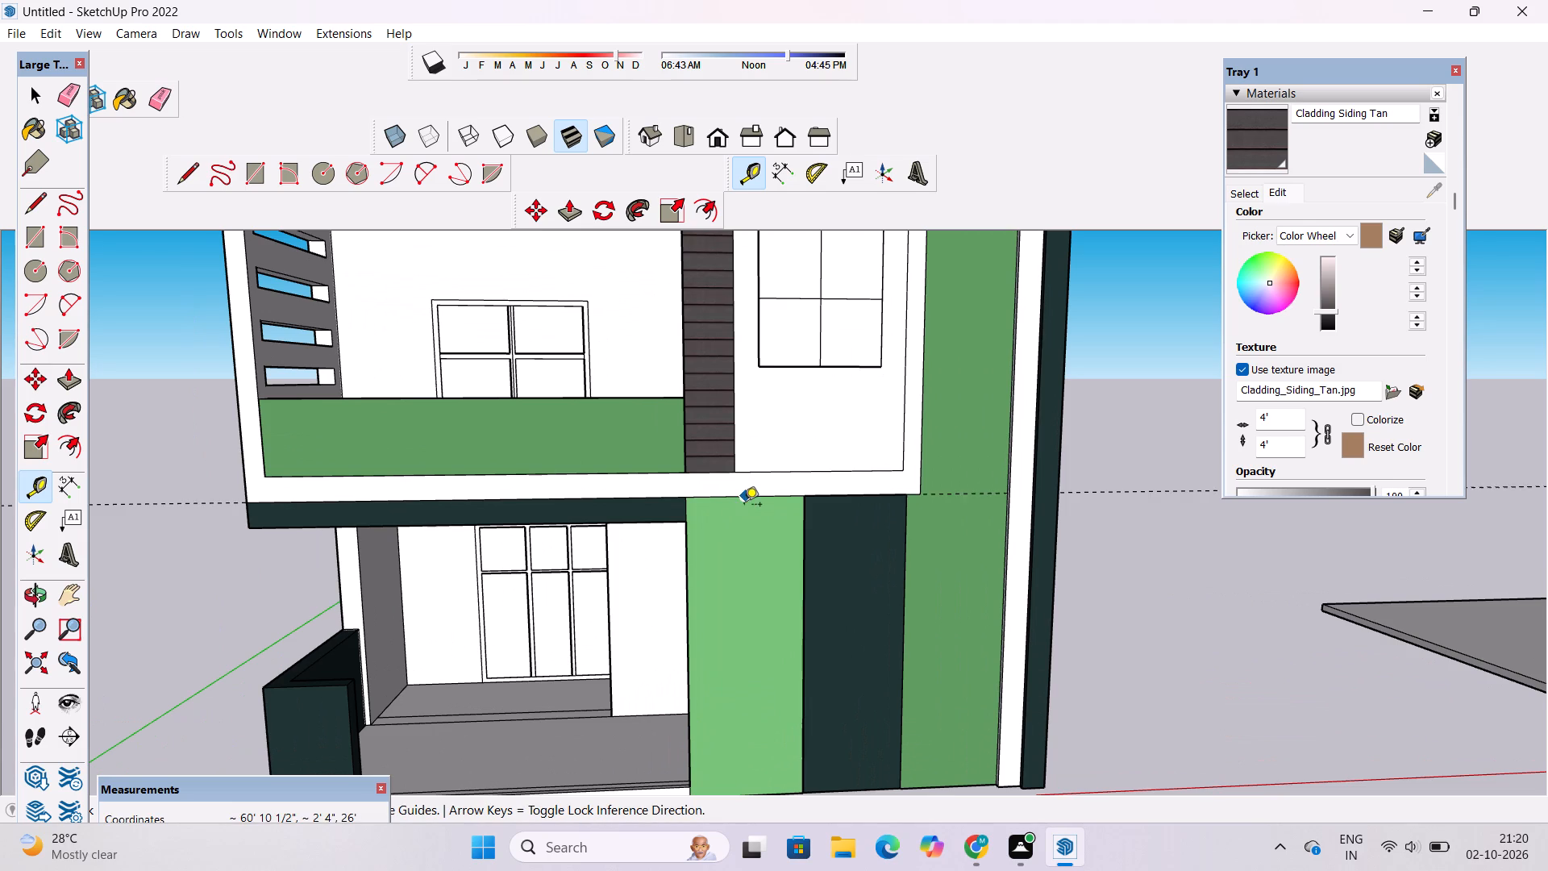
{"action": "scroll", "coordinate": [744, 506], "scroll_direction": "down", "scroll_amount": 4}
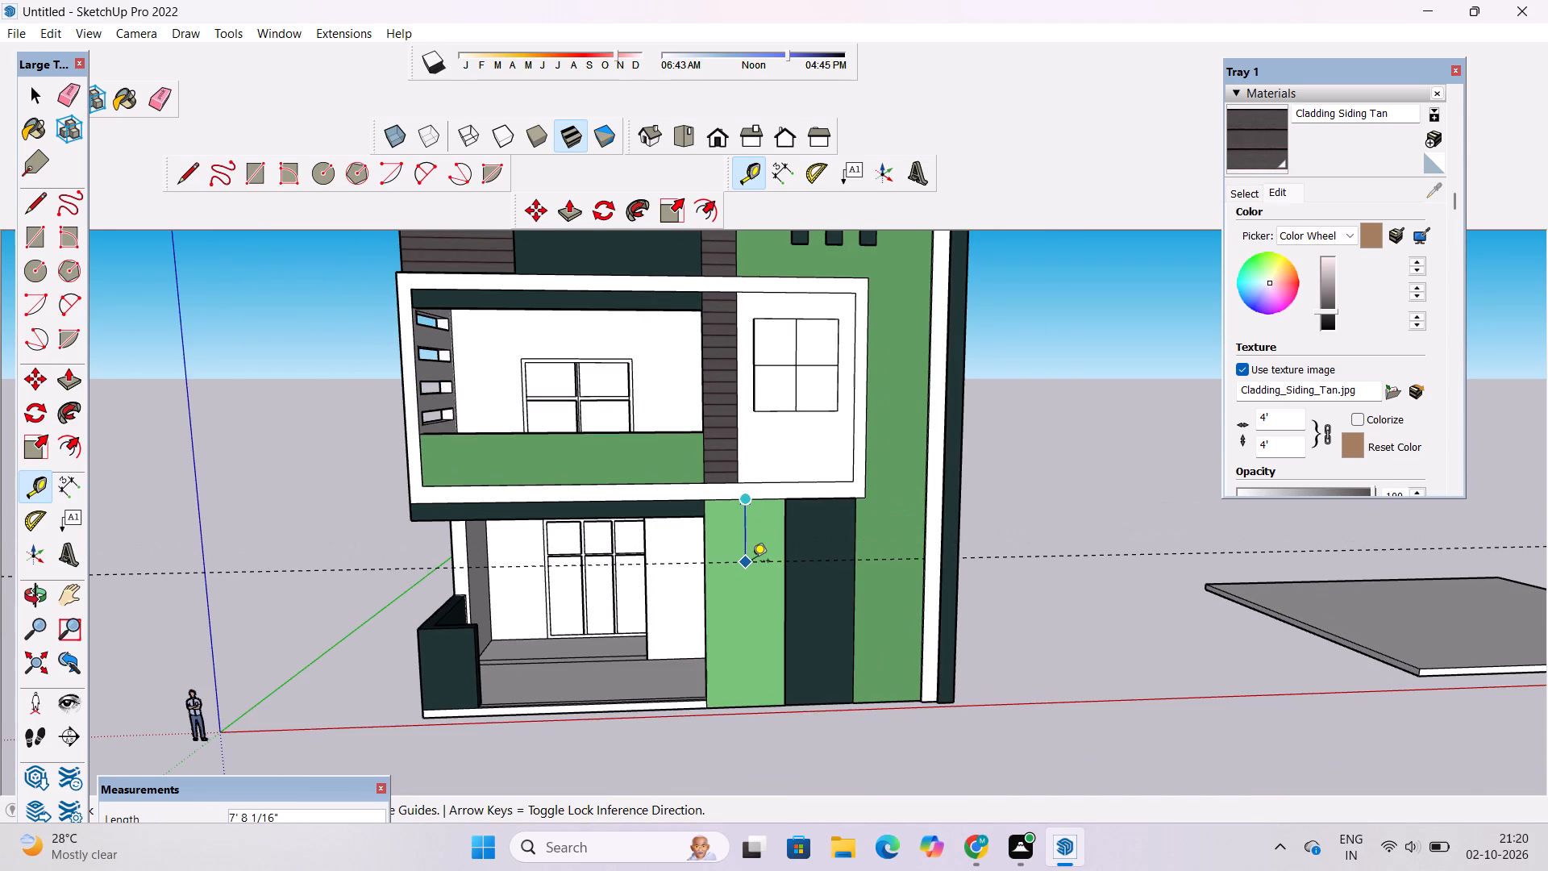
{"action": "type", "text": "7'"}
{"action": "key", "text": "Return"}
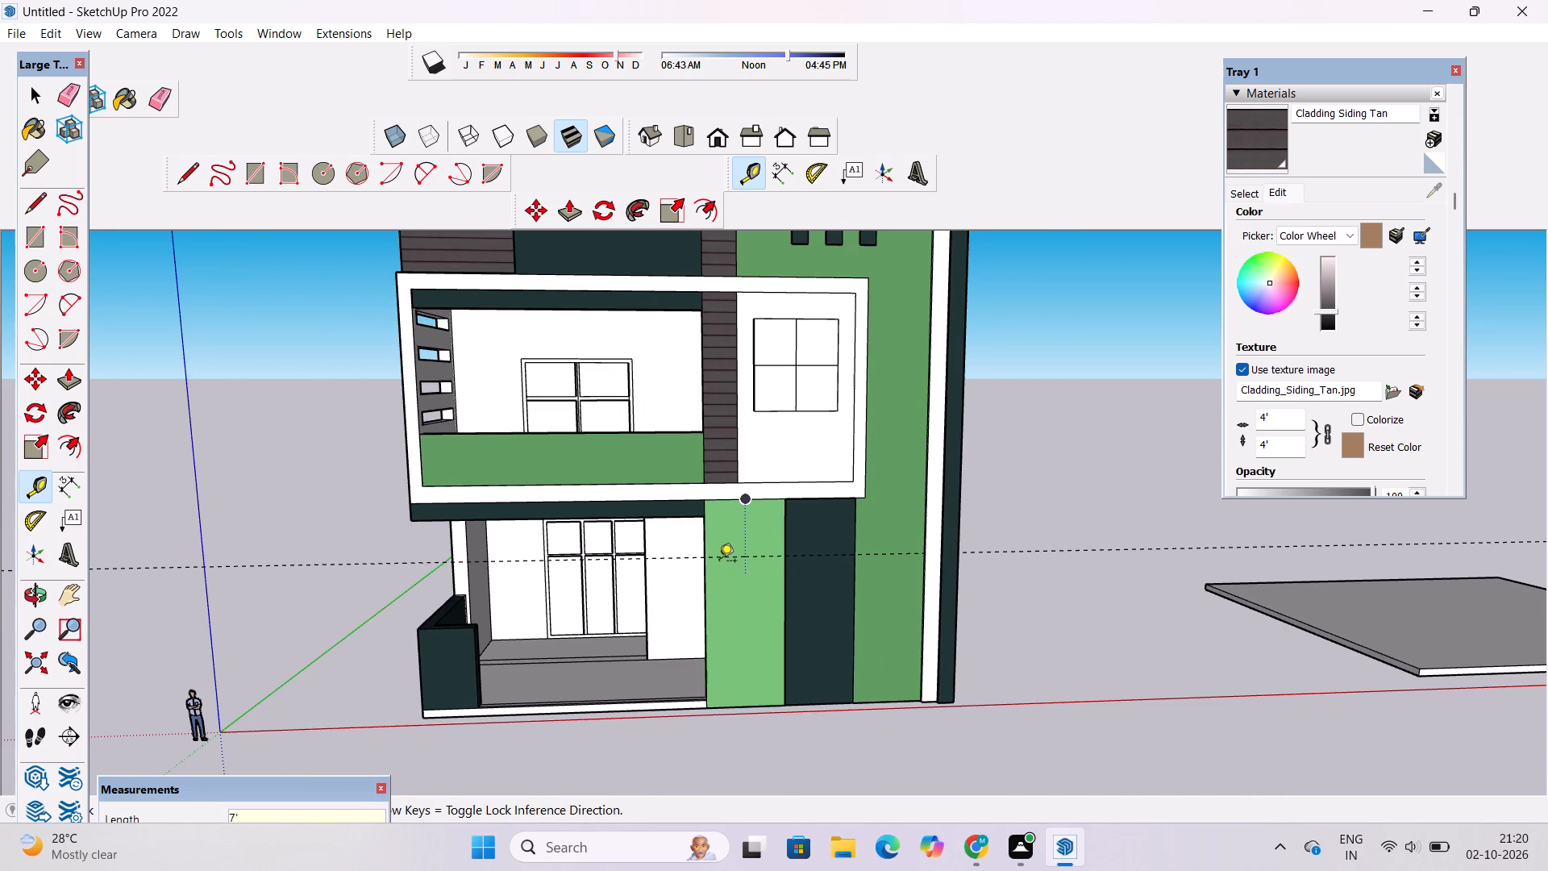
Place a second horizontal guide 12' below the first one on the light green ground-floor panel.
{"action": "left_click", "coordinate": [718, 556]}
{"action": "scroll", "coordinate": [718, 556], "scroll_direction": "down", "scroll_amount": 5}
{"action": "scroll", "coordinate": [732, 613], "scroll_direction": "up", "scroll_amount": 5}
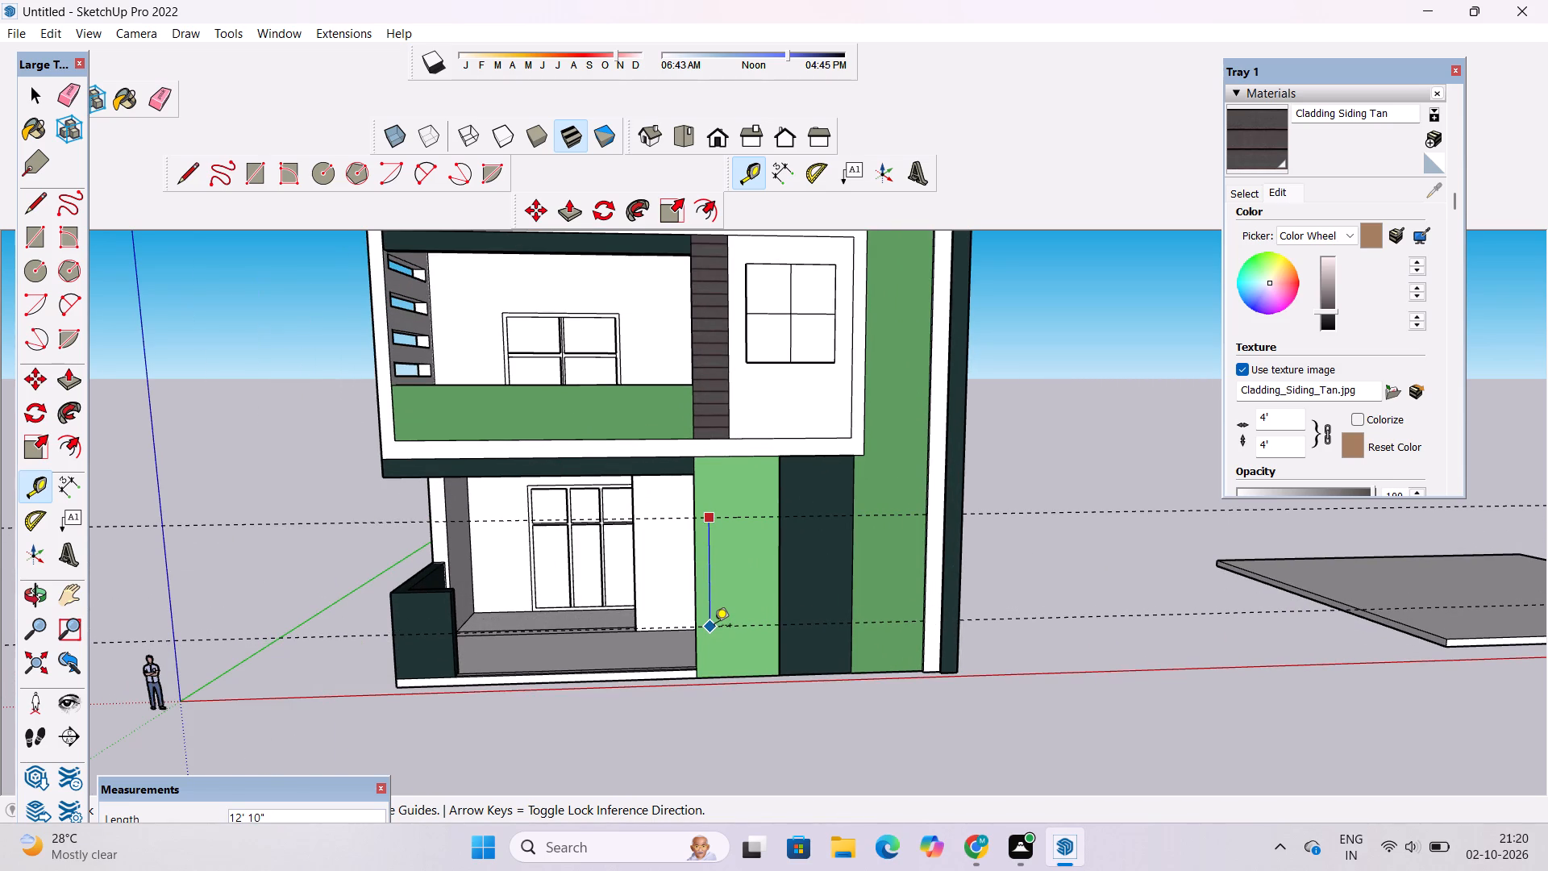
{"action": "type", "text": "12'"}
{"action": "key", "text": "Return"}
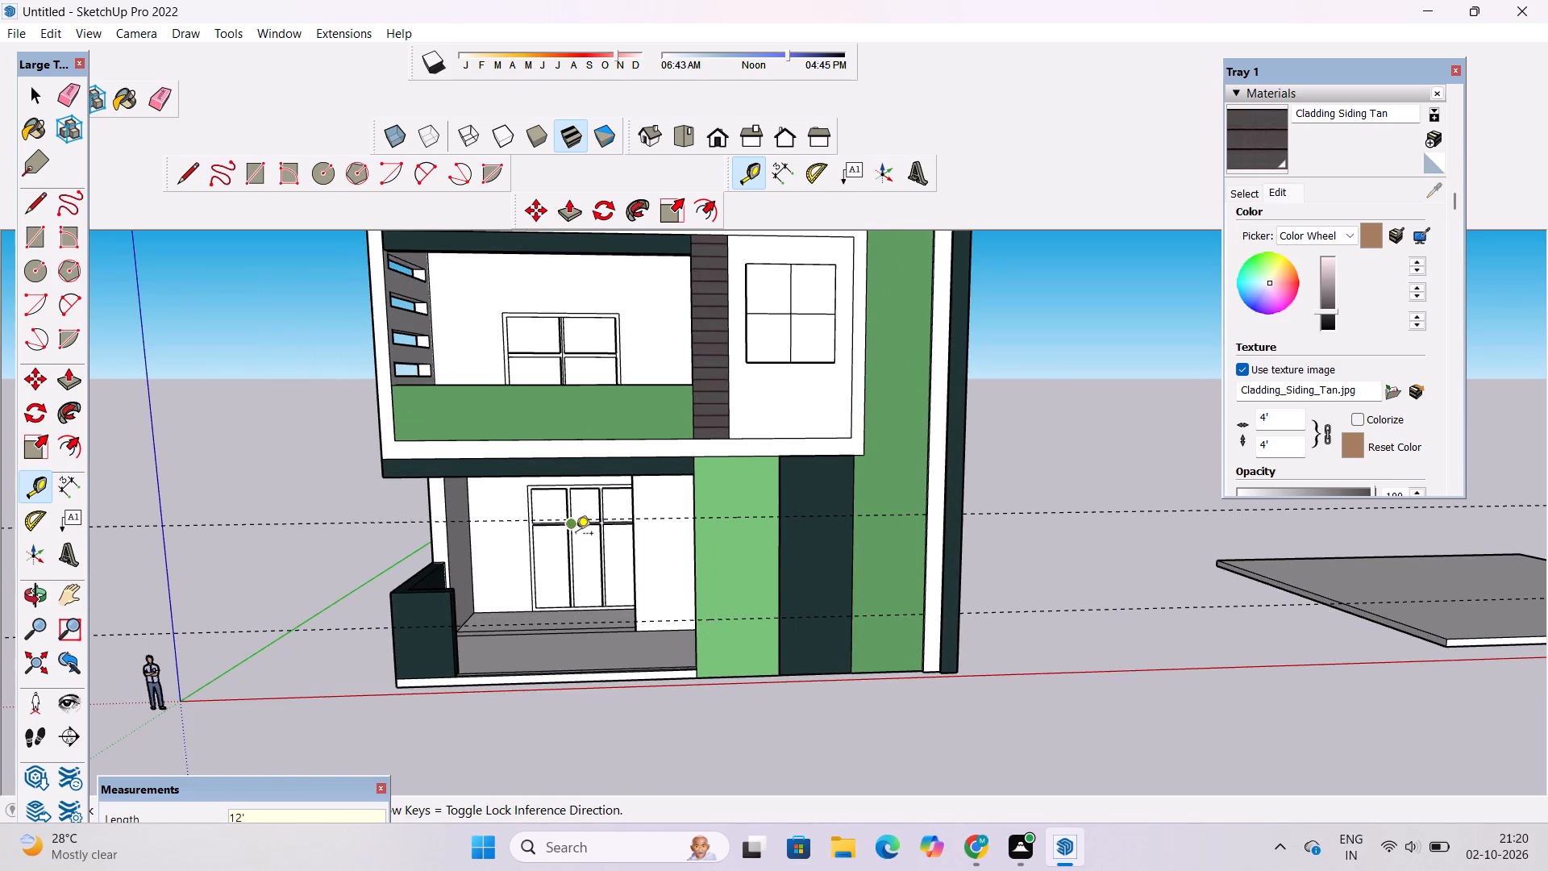
Place a vertical guide 2' in from the porch-side edge of the light green panel.
{"action": "left_click", "coordinate": [697, 571]}
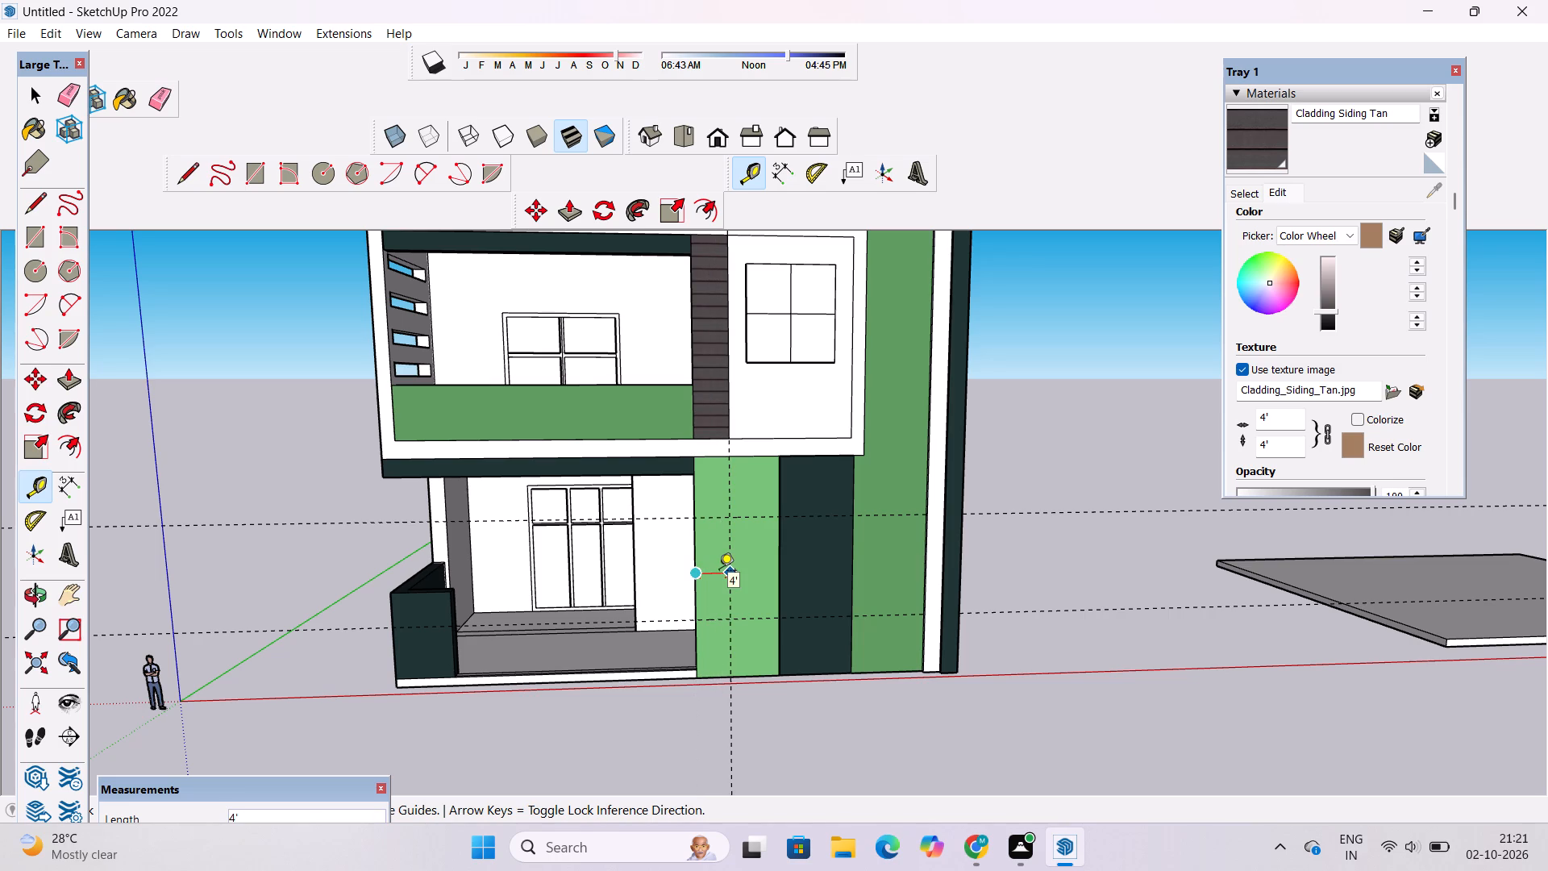
{"action": "type", "text": "2'"}
{"action": "key", "text": "Return"}
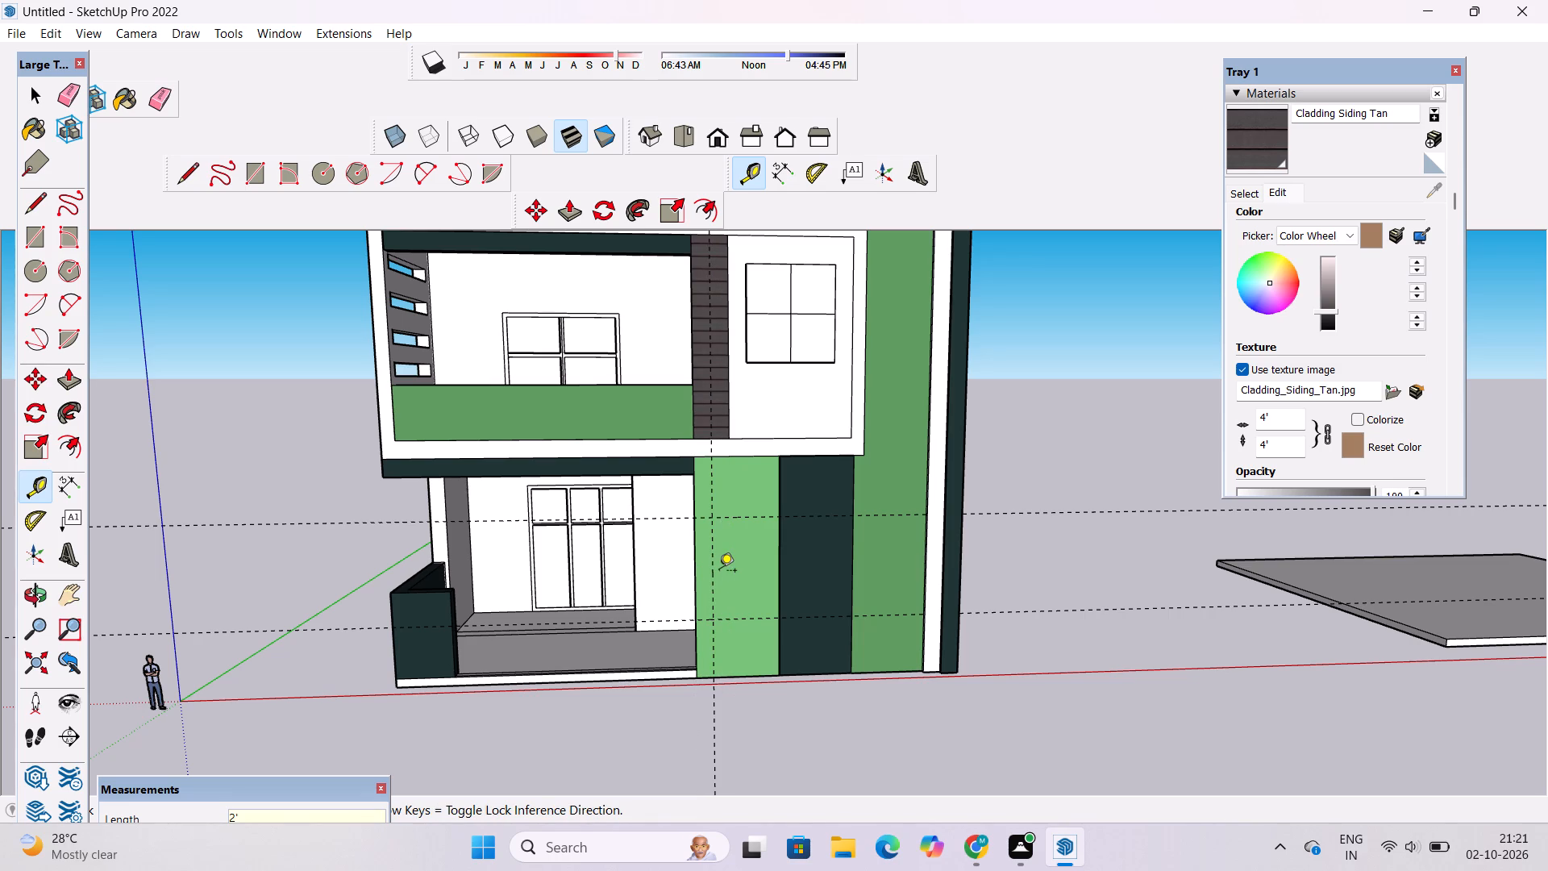
Outline a 7' 9" by 12' rectangle along the guides on the light green panel, ending at the dark slate strip.
{"action": "key", "text": "l"}
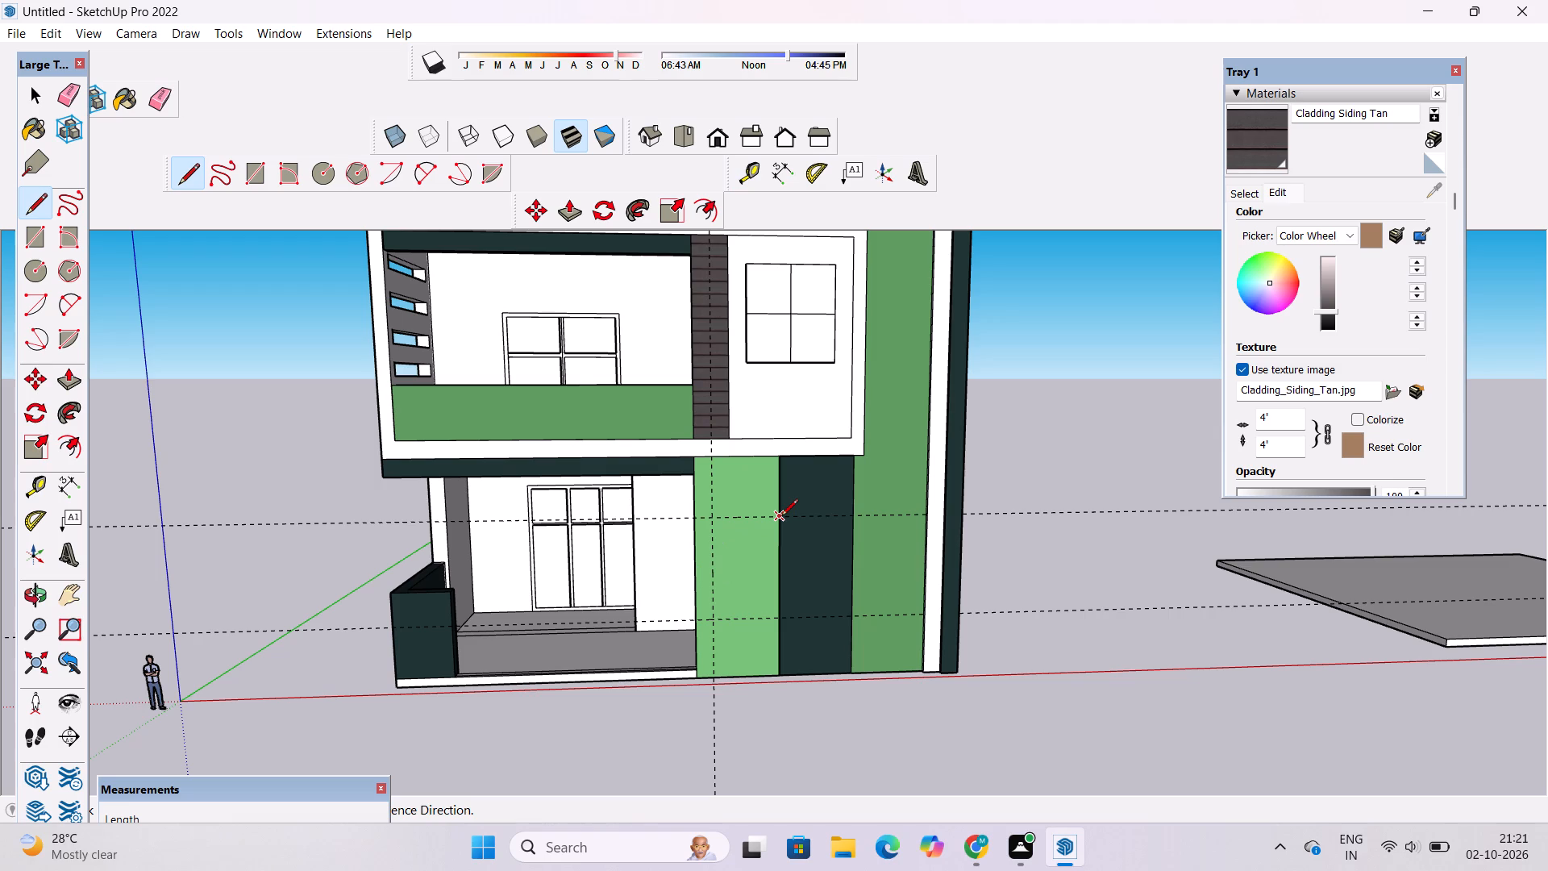
{"action": "left_click", "coordinate": [781, 517]}
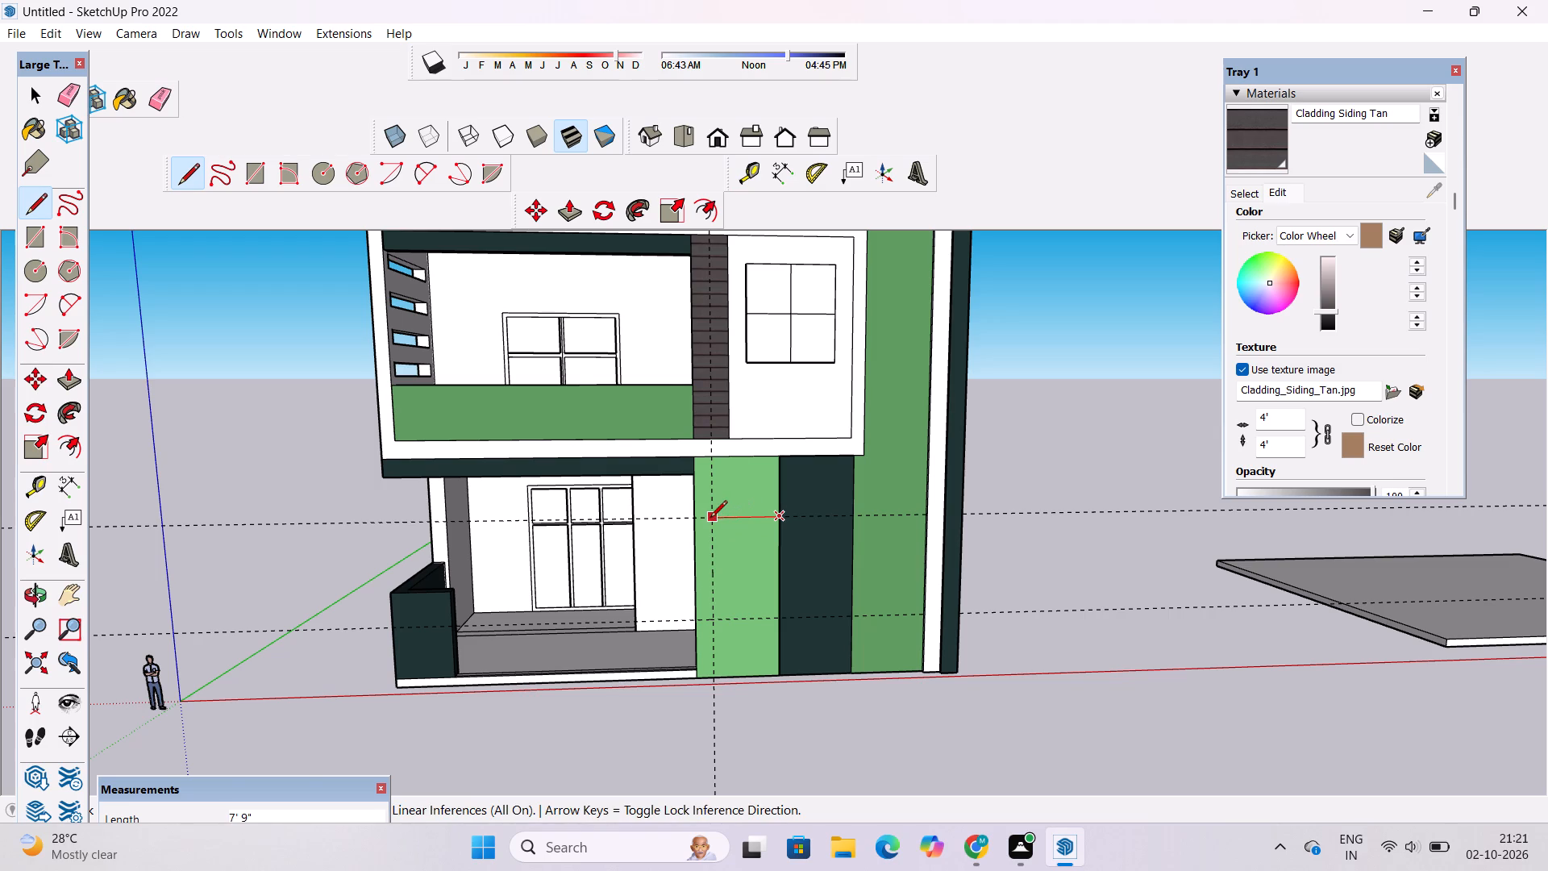
{"action": "scroll", "coordinate": [710, 519], "scroll_direction": "up", "scroll_amount": 9}
{"action": "left_click", "coordinate": [714, 519]}
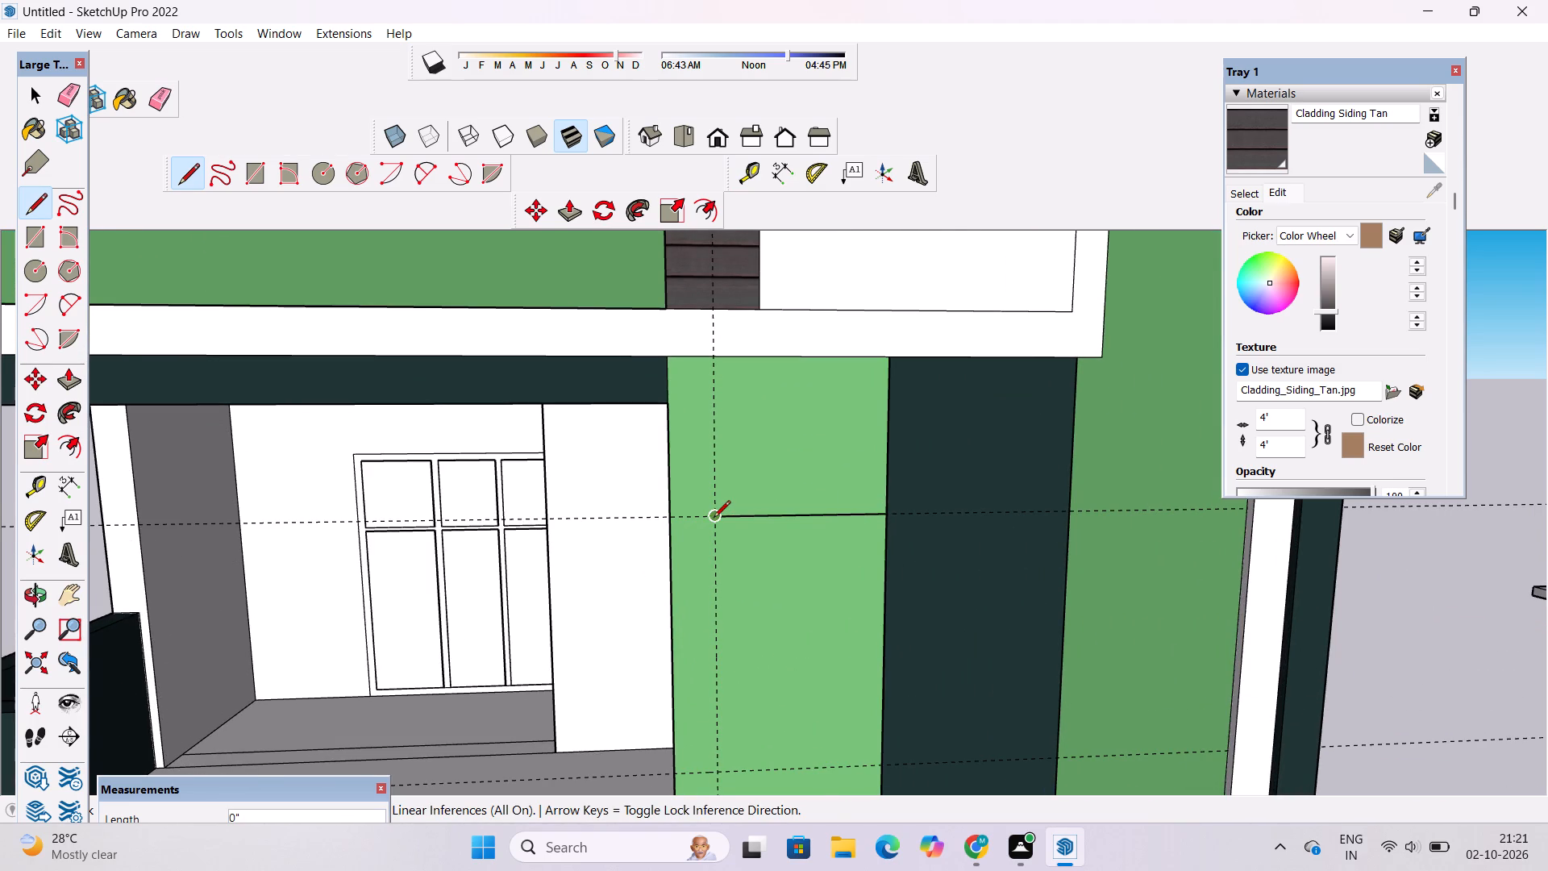
{"action": "scroll", "coordinate": [714, 519], "scroll_direction": "down", "scroll_amount": 5}
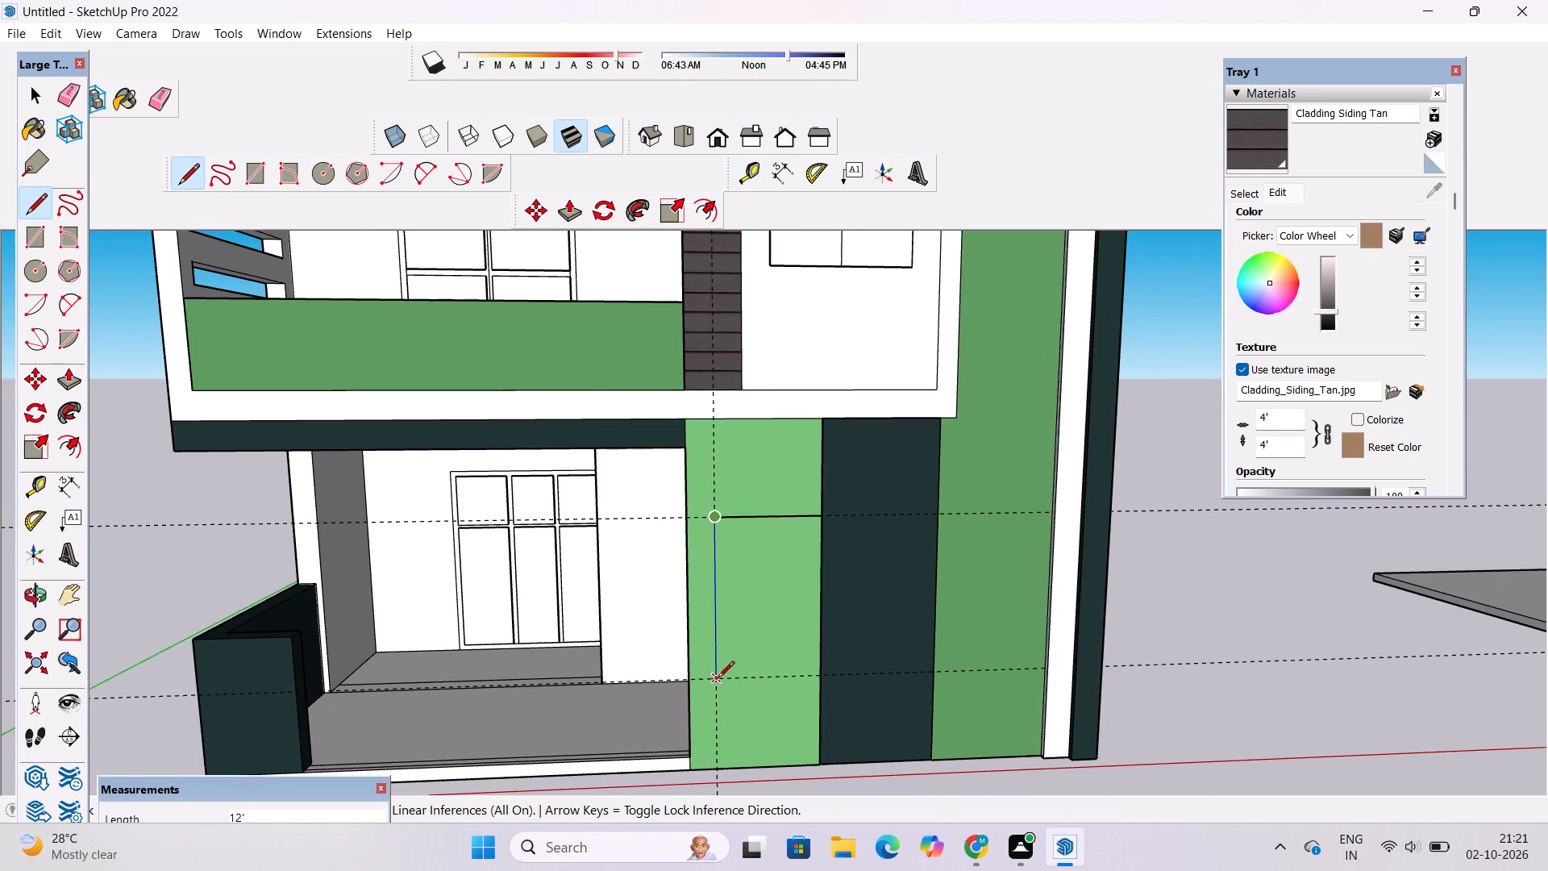
{"action": "left_click", "coordinate": [718, 679]}
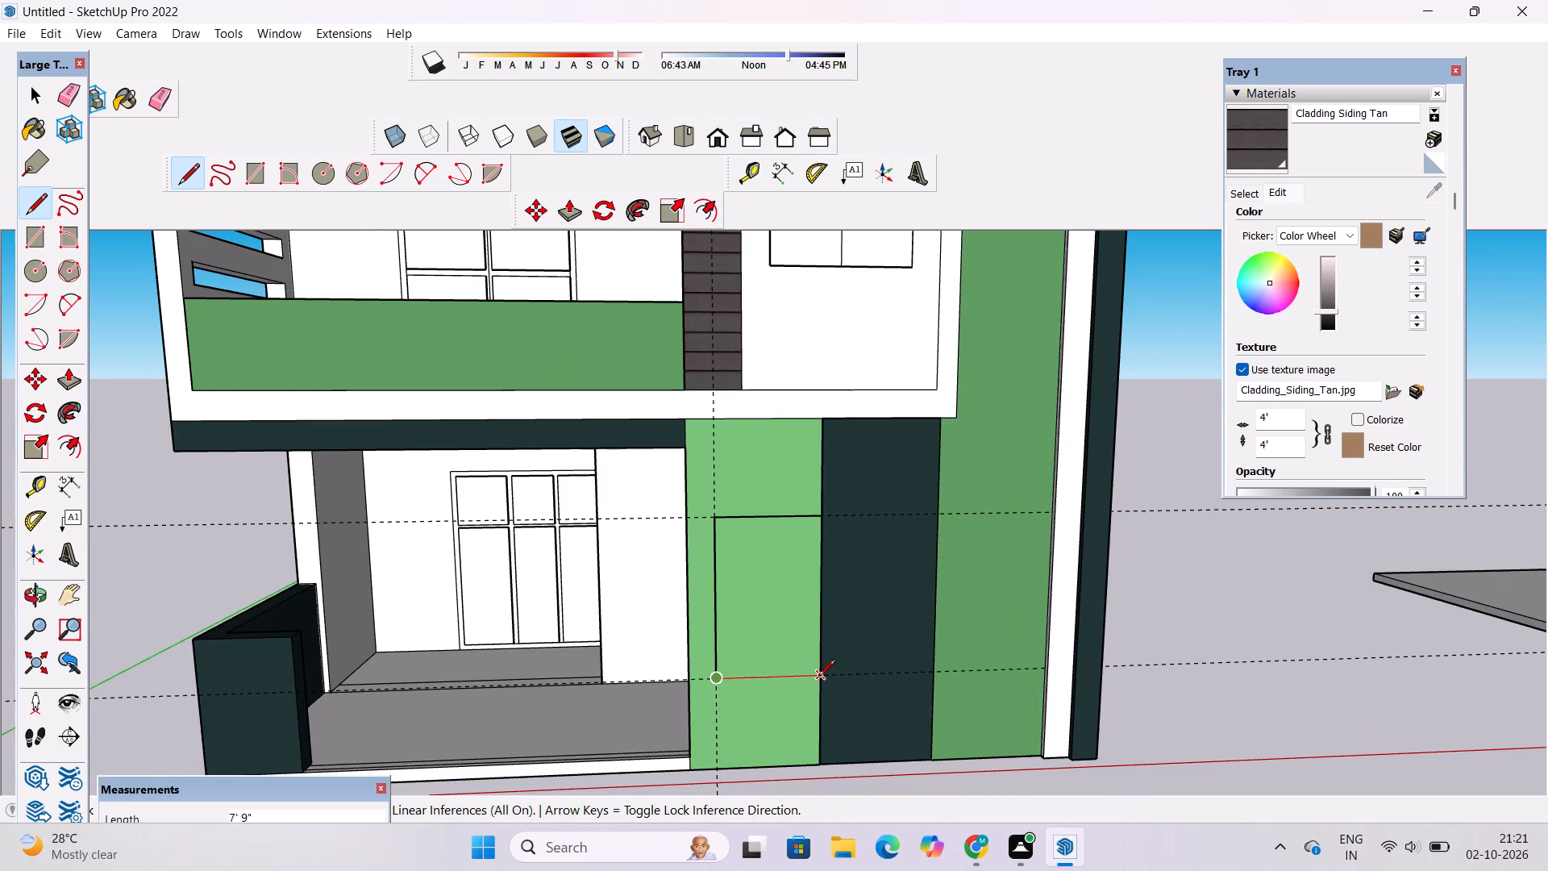
{"action": "left_click", "coordinate": [818, 677]}
{"action": "key", "text": "space"}
Erase the two horizontal guides and the vertical guide around the rectangle on the light green panel.
{"action": "key", "text": "e"}
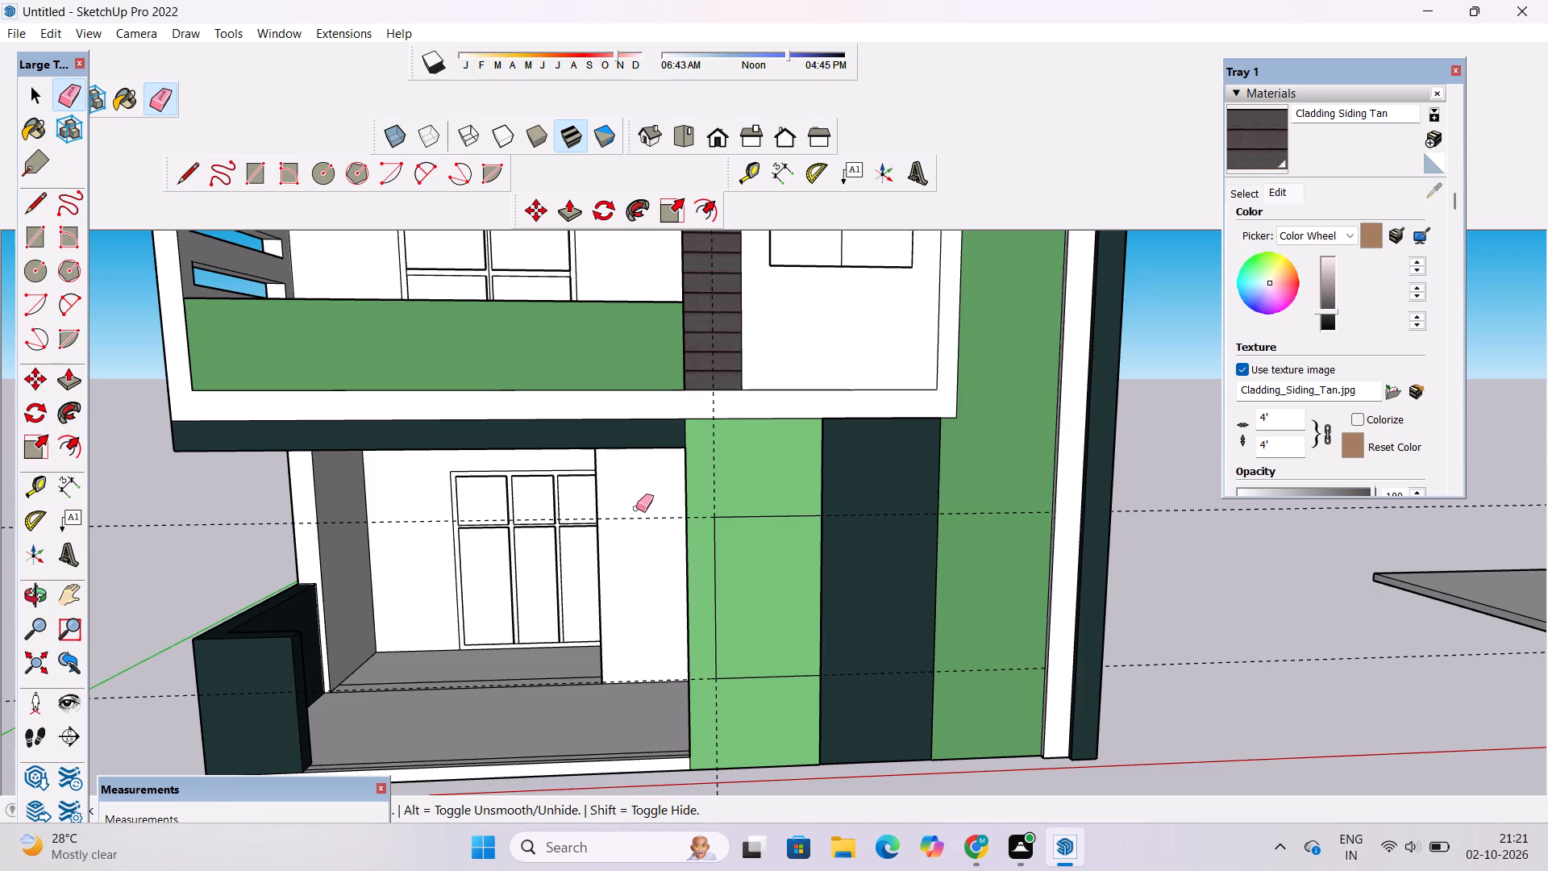
{"action": "left_click_drag", "start_coordinate": [637, 504], "coordinate": [643, 527]}
{"action": "scroll", "coordinate": [770, 500], "scroll_direction": "down", "scroll_amount": 5}
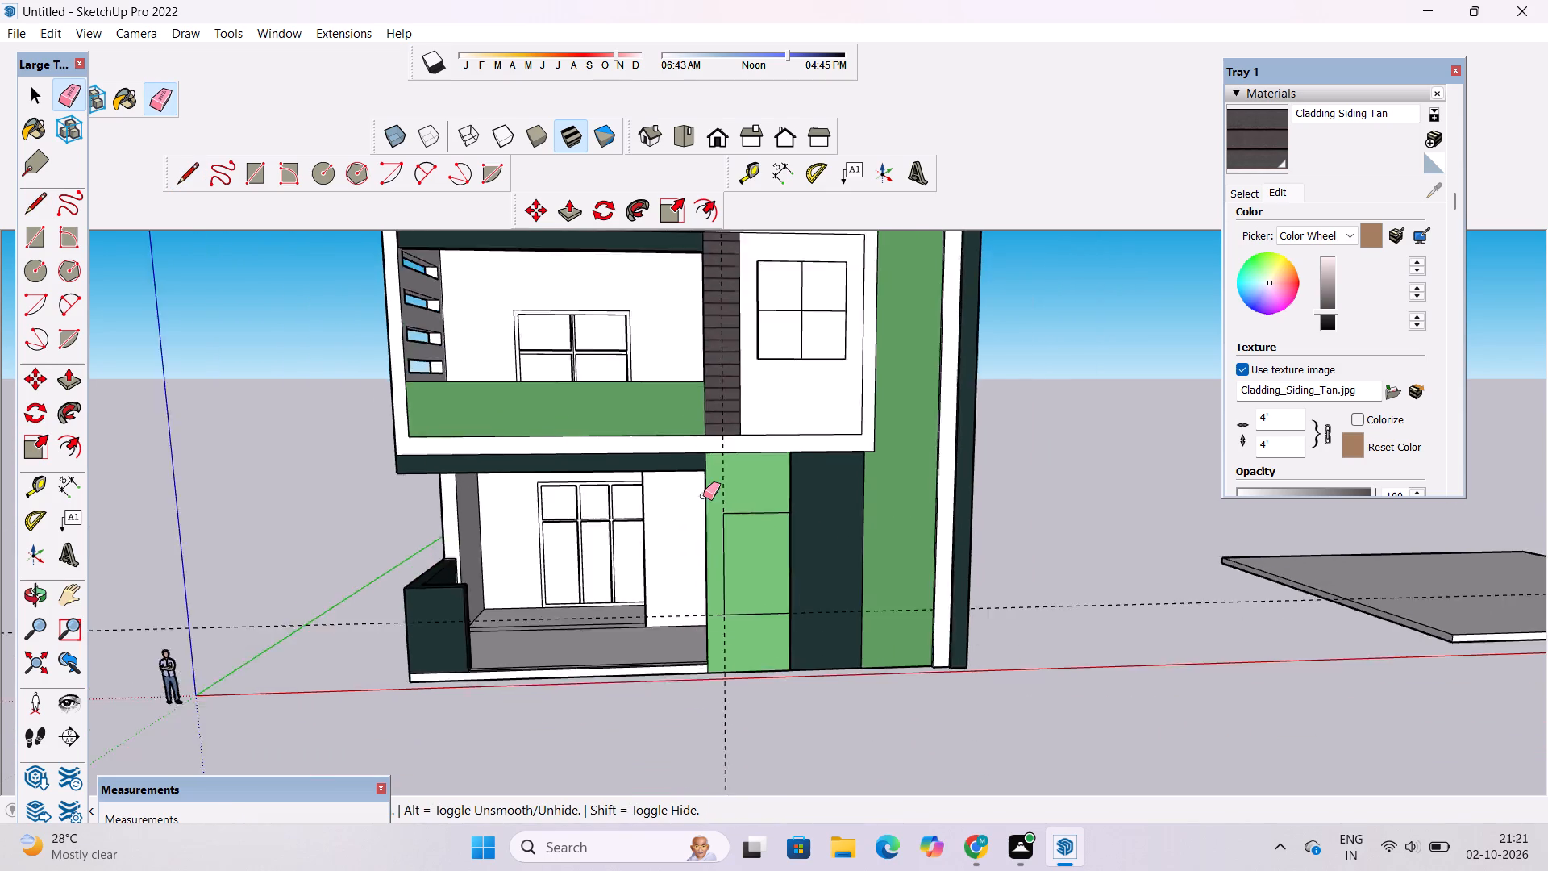
{"action": "scroll", "coordinate": [703, 496], "scroll_direction": "down", "scroll_amount": 4}
{"action": "left_click_drag", "start_coordinate": [945, 529], "coordinate": [965, 574]}
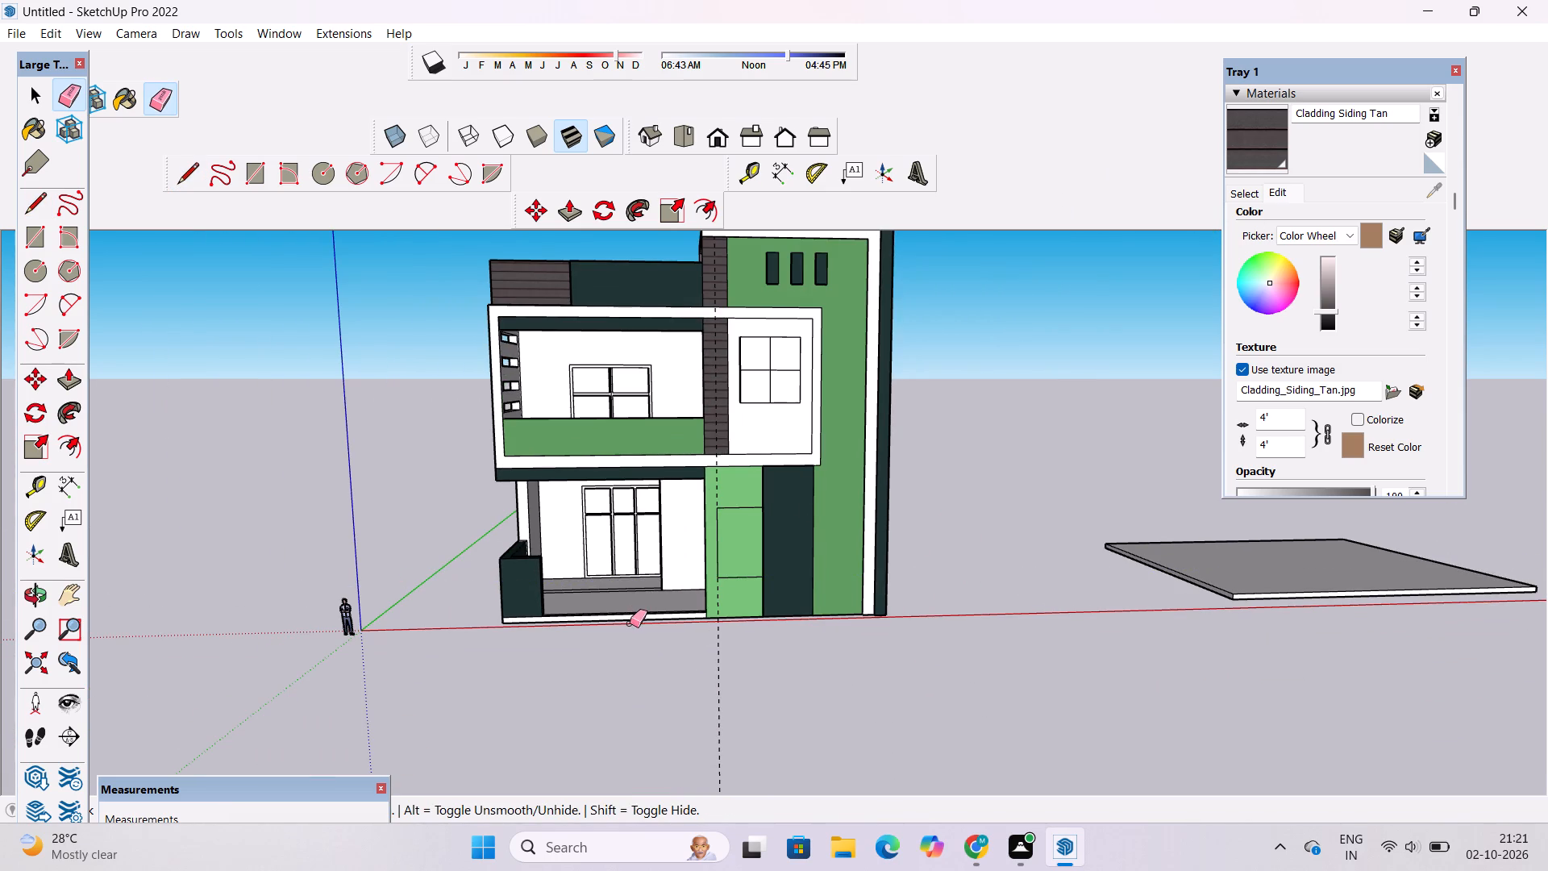
{"action": "left_click_drag", "start_coordinate": [729, 698], "coordinate": [722, 707]}
{"action": "left_click_drag", "start_coordinate": [654, 713], "coordinate": [737, 705]}
{"action": "left_click_drag", "start_coordinate": [737, 705], "coordinate": [743, 725]}
{"action": "left_click", "coordinate": [740, 725]}
{"action": "key", "text": "space"}
Examine the rectangle outlined on the green ground-floor panel up close from the porch side.
{"action": "type", "text": "o"}
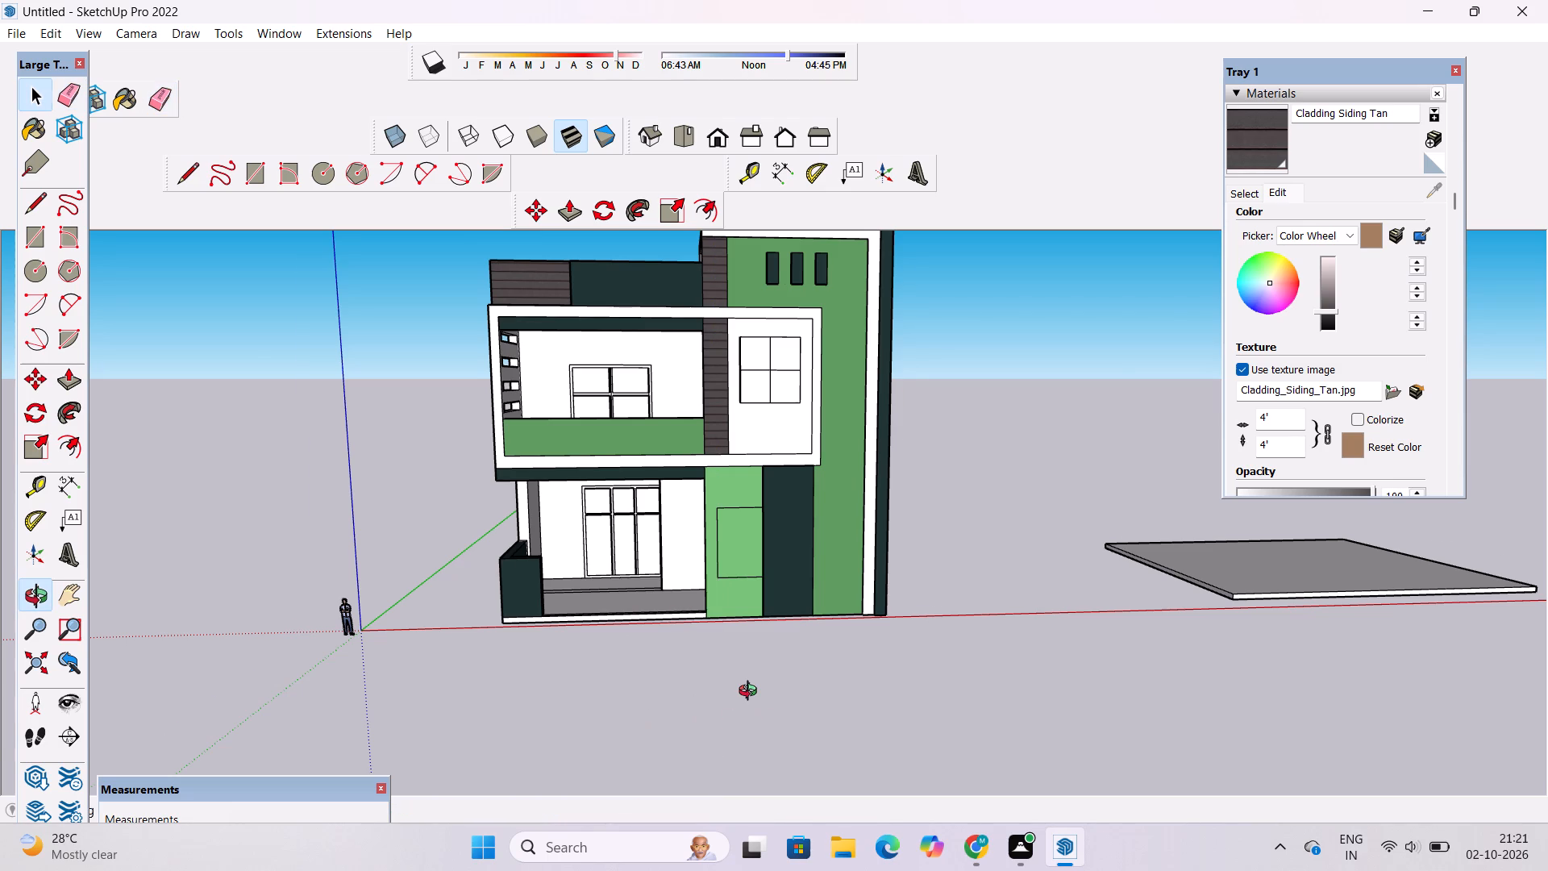
{"action": "scroll", "coordinate": [751, 693], "scroll_direction": "up", "scroll_amount": 3}
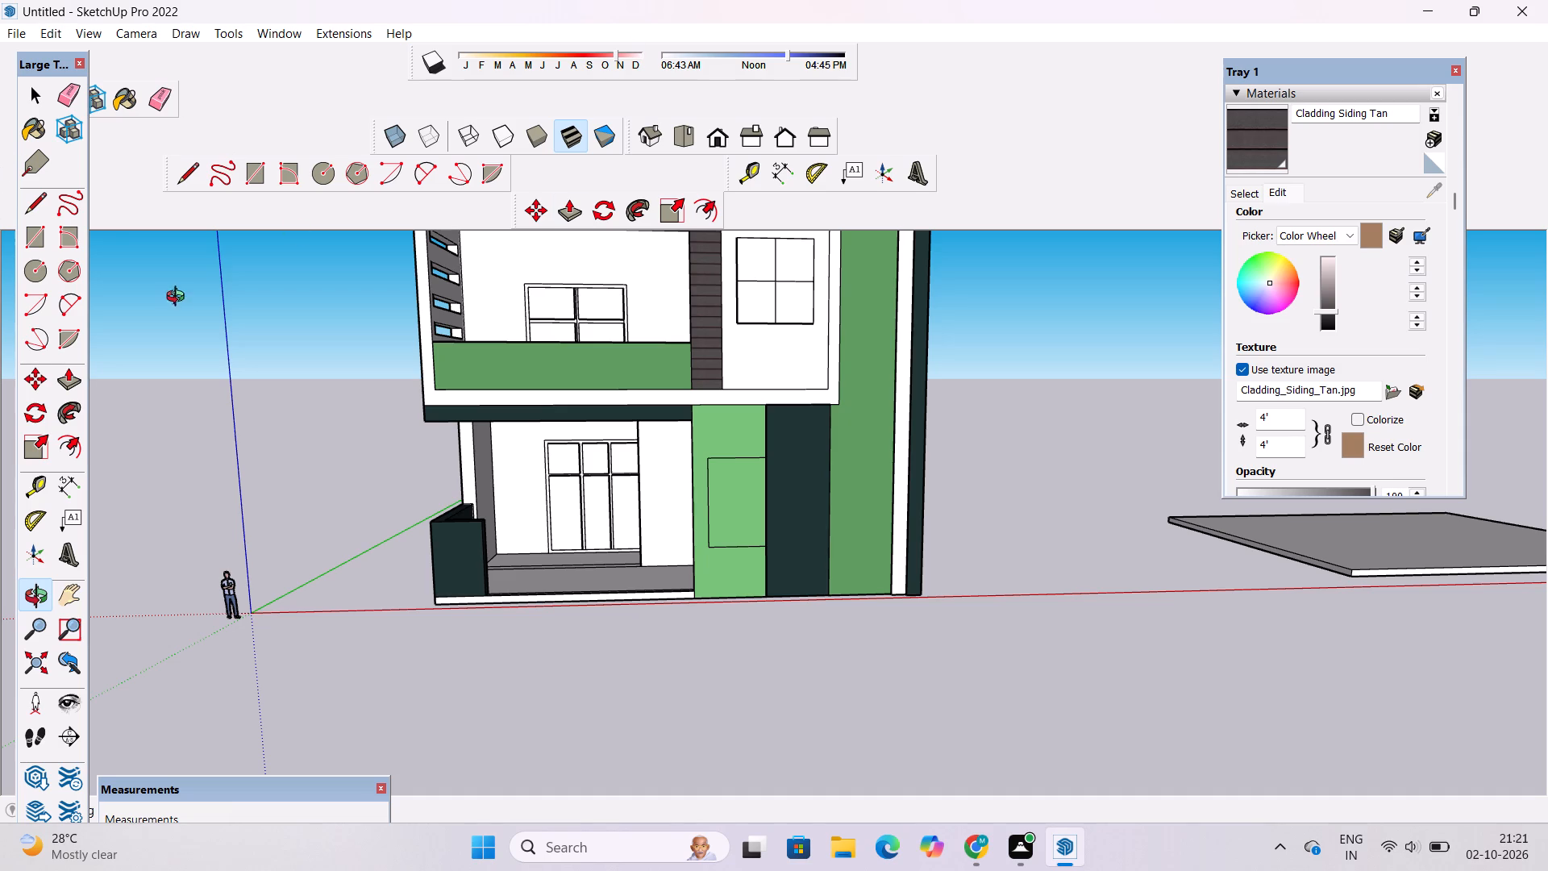
{"action": "scroll", "coordinate": [237, 451], "scroll_direction": "down", "scroll_amount": 7}
{"action": "scroll", "coordinate": [573, 452], "scroll_direction": "up", "scroll_amount": 11}
{"action": "left_click_drag", "start_coordinate": [273, 575], "coordinate": [607, 602]}
{"action": "scroll", "coordinate": [281, 561], "scroll_direction": "down", "scroll_amount": 12}
{"action": "scroll", "coordinate": [586, 562], "scroll_direction": "up", "scroll_amount": 8}
{"action": "left_click_drag", "start_coordinate": [325, 590], "coordinate": [404, 590]}
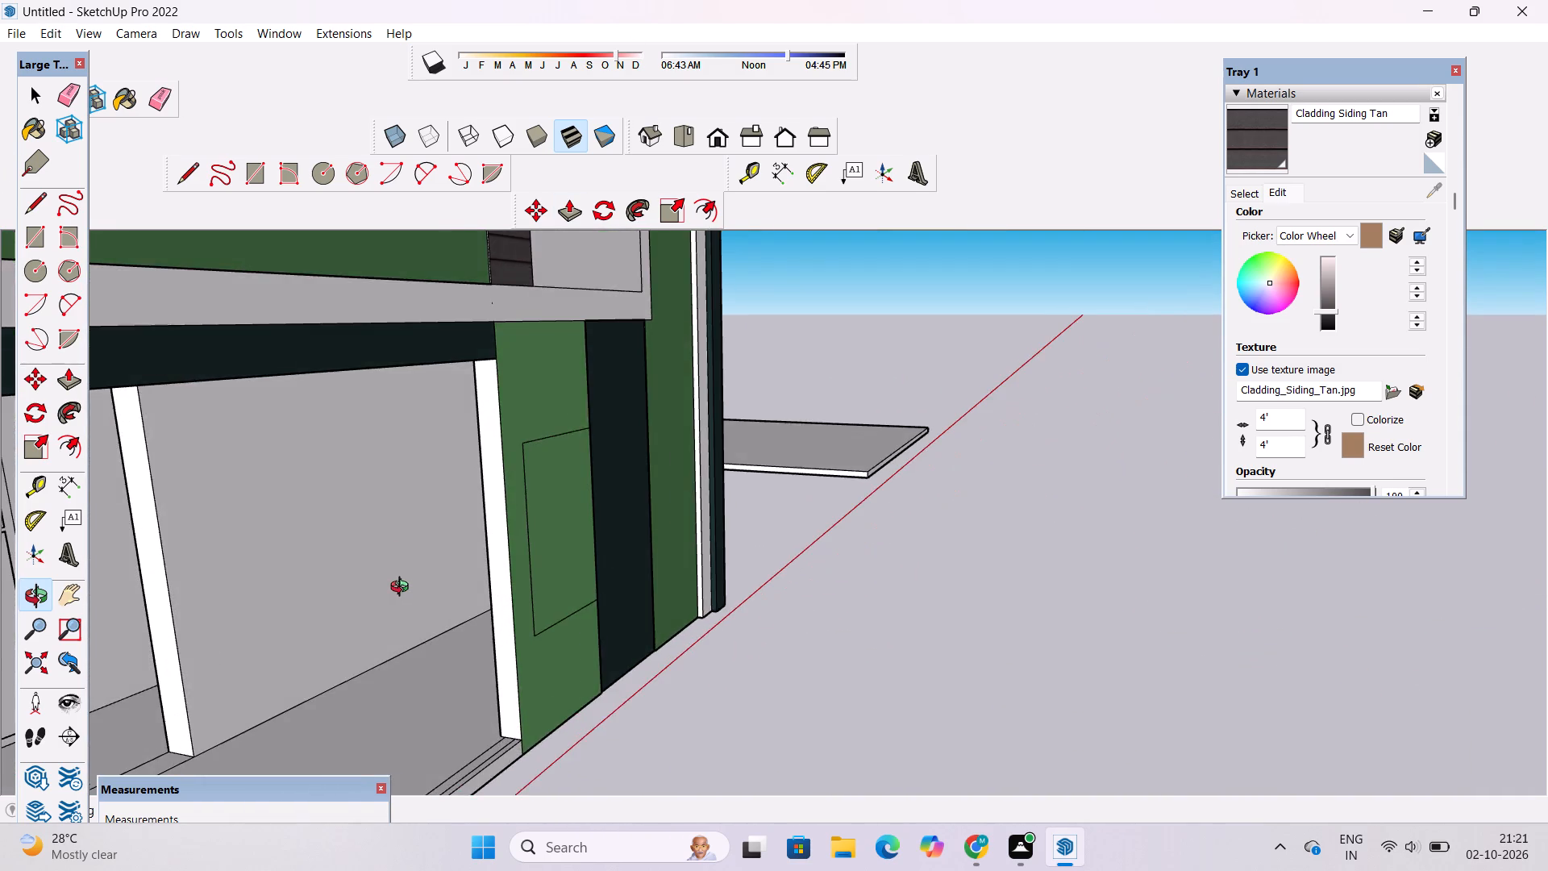
{"action": "scroll", "coordinate": [403, 589], "scroll_direction": "down", "scroll_amount": 3}
{"action": "scroll", "coordinate": [397, 581], "scroll_direction": "up", "scroll_amount": 5}
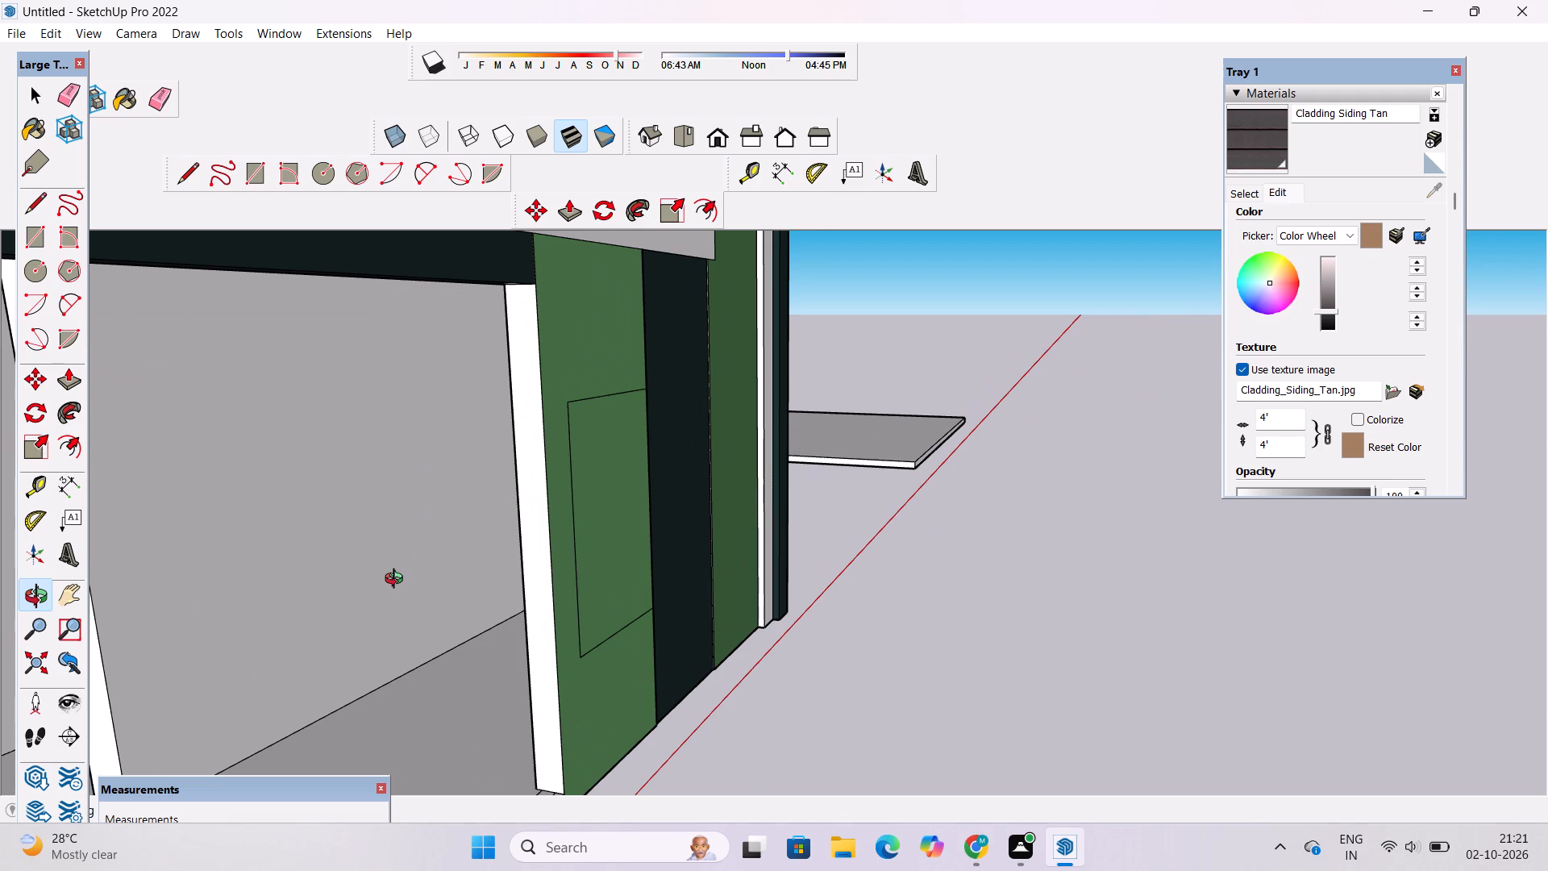
{"action": "scroll", "coordinate": [397, 581], "scroll_direction": "up", "scroll_amount": 4}
{"action": "scroll", "coordinate": [397, 581], "scroll_direction": "down", "scroll_amount": 4}
{"action": "scroll", "coordinate": [397, 581], "scroll_direction": "up", "scroll_amount": 2}
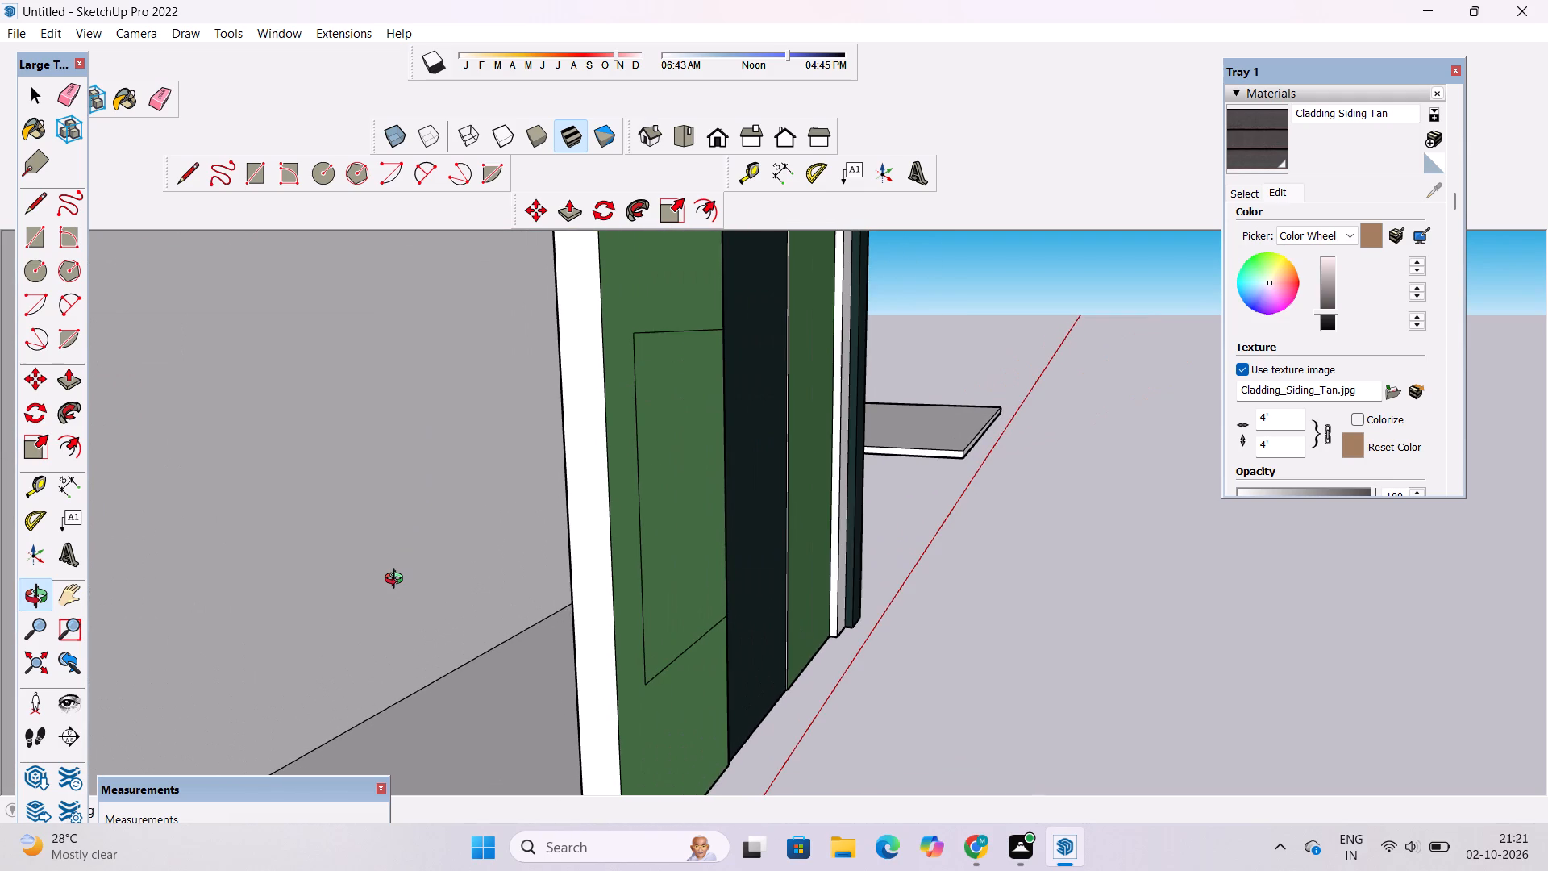
{"action": "scroll", "coordinate": [397, 581], "scroll_direction": "up", "scroll_amount": 1}
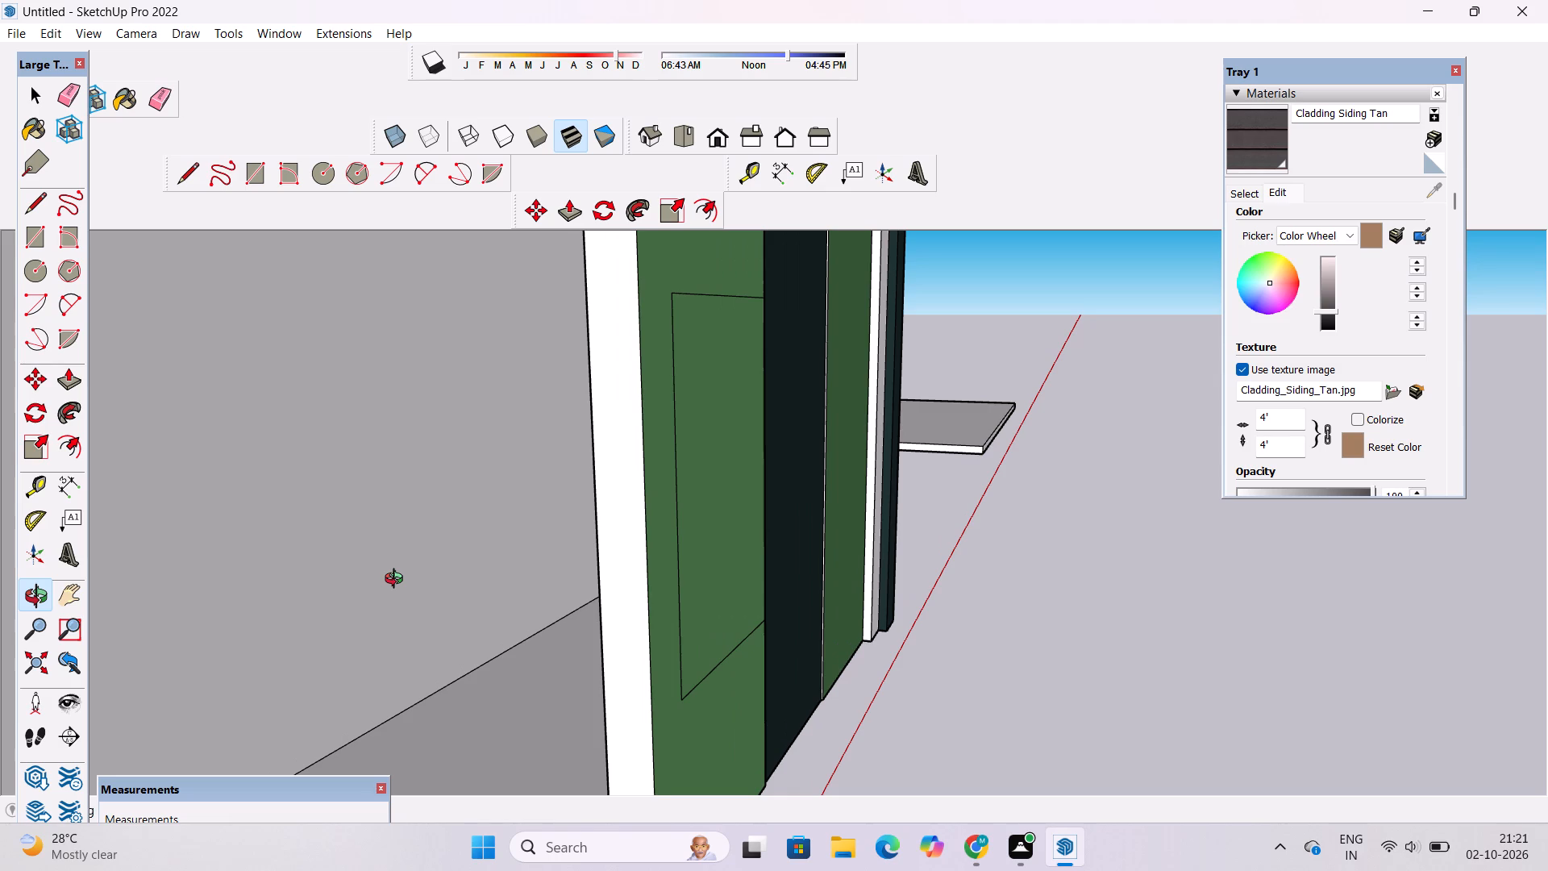
{"action": "scroll", "coordinate": [397, 581], "scroll_direction": "down", "scroll_amount": 3}
{"action": "scroll", "coordinate": [397, 581], "scroll_direction": "up", "scroll_amount": 3}
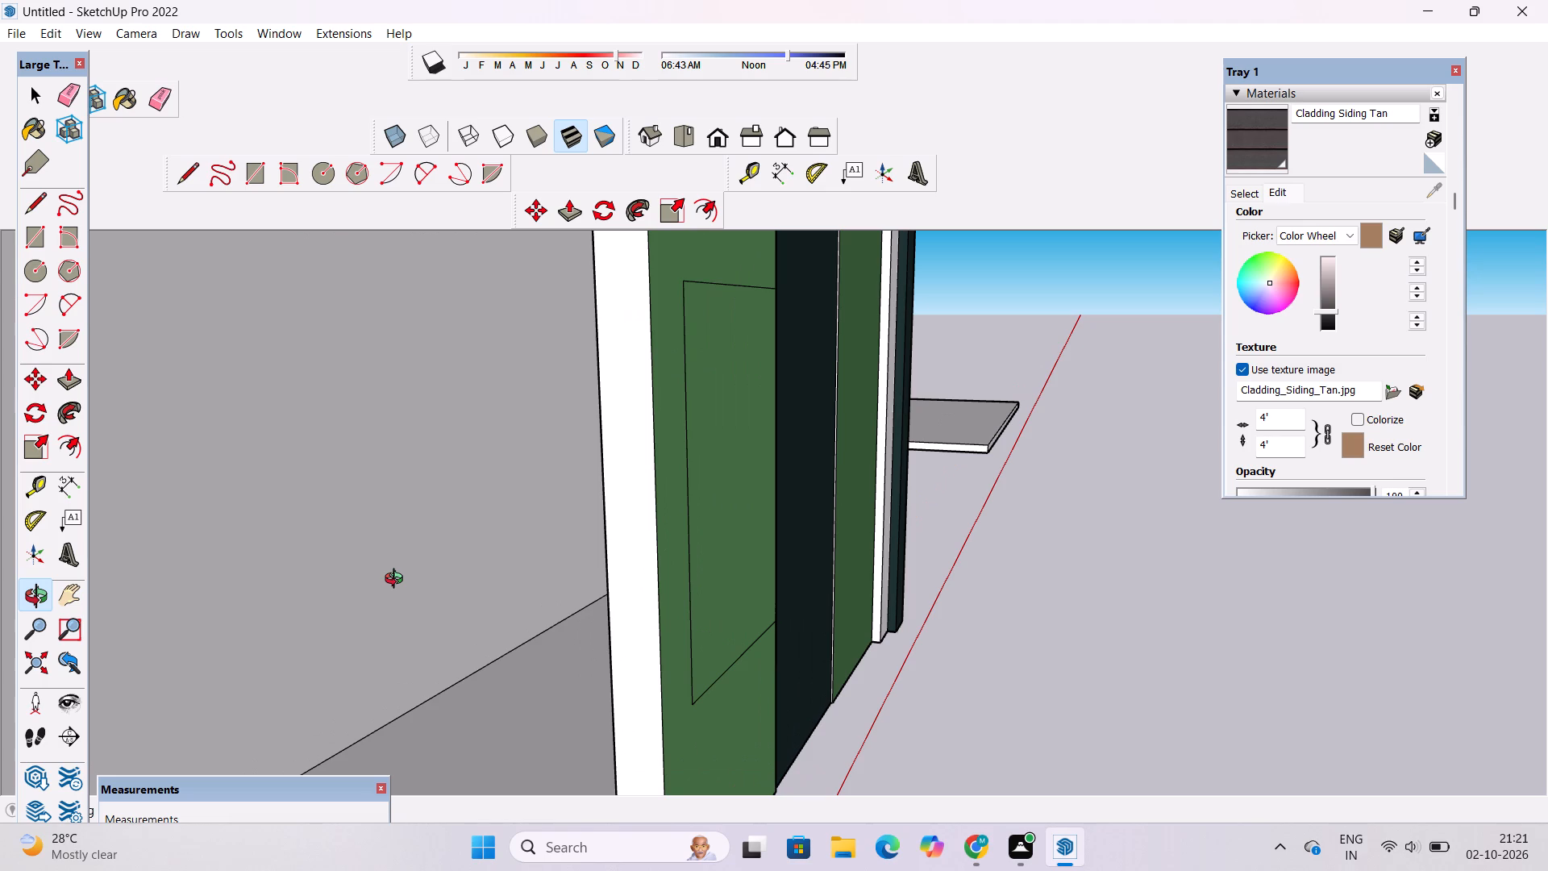
{"action": "scroll", "coordinate": [397, 581], "scroll_direction": "down", "scroll_amount": 10}
{"action": "left_click_drag", "start_coordinate": [528, 573], "coordinate": [473, 573]}
{"action": "left_click_drag", "start_coordinate": [455, 589], "coordinate": [510, 577], "text": "shift"}
{"action": "scroll", "coordinate": [544, 540], "scroll_direction": "up", "scroll_amount": 2}
{"action": "left_click_drag", "start_coordinate": [503, 543], "coordinate": [611, 543]}
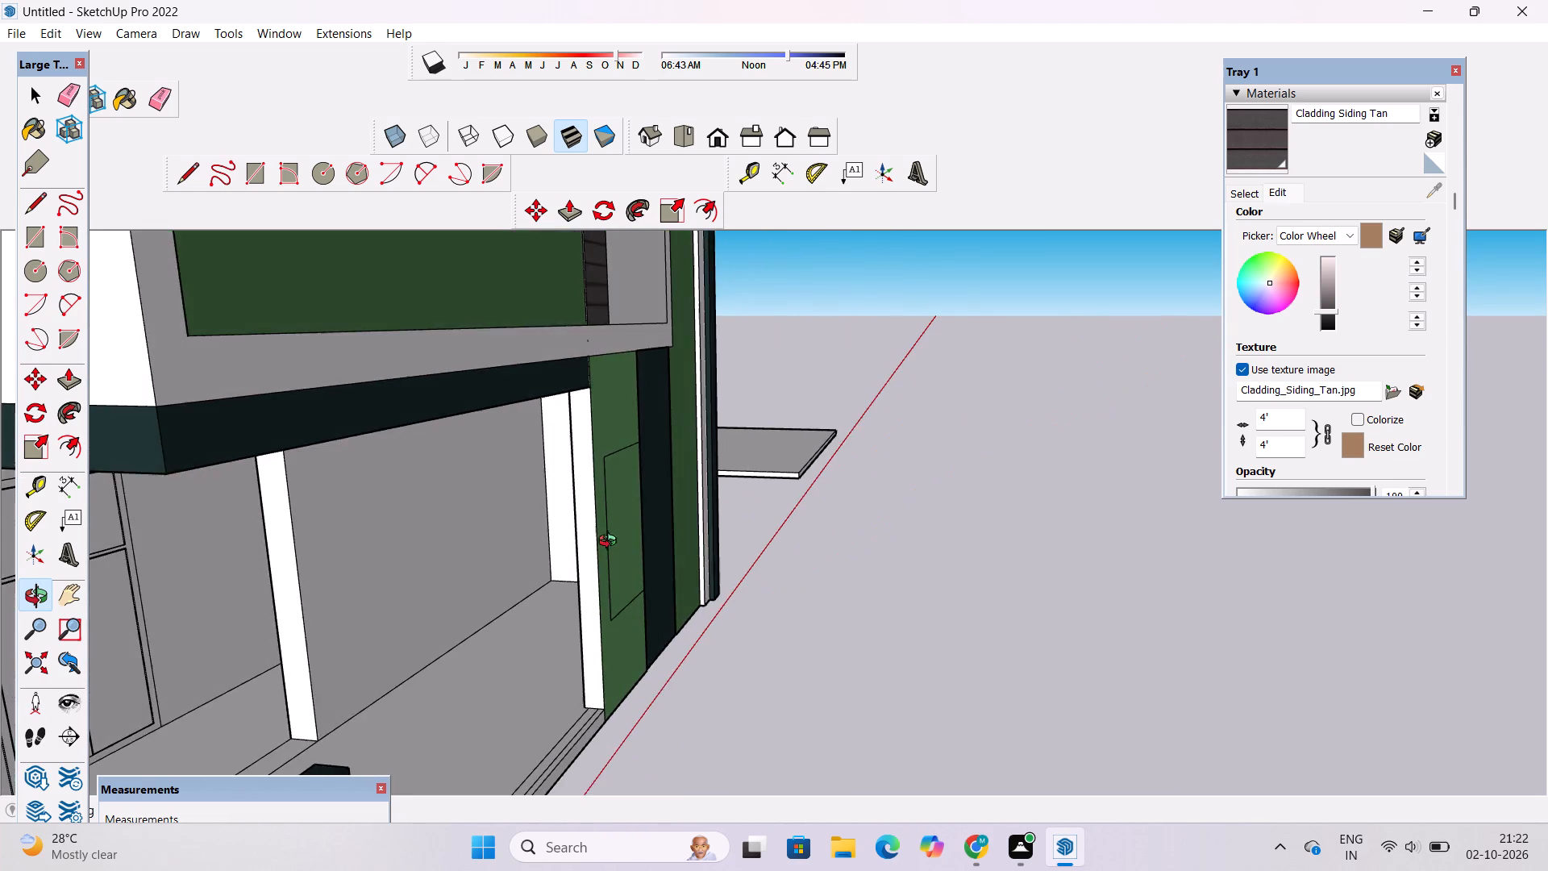
Examine the whole painted facade with its outlined rectangle from a distance and from several angles.
{"action": "scroll", "coordinate": [612, 542], "scroll_direction": "down", "scroll_amount": 4}
{"action": "left_click_drag", "start_coordinate": [574, 573], "coordinate": [572, 556], "text": "shift"}
{"action": "scroll", "coordinate": [570, 551], "scroll_direction": "down", "scroll_amount": 4}
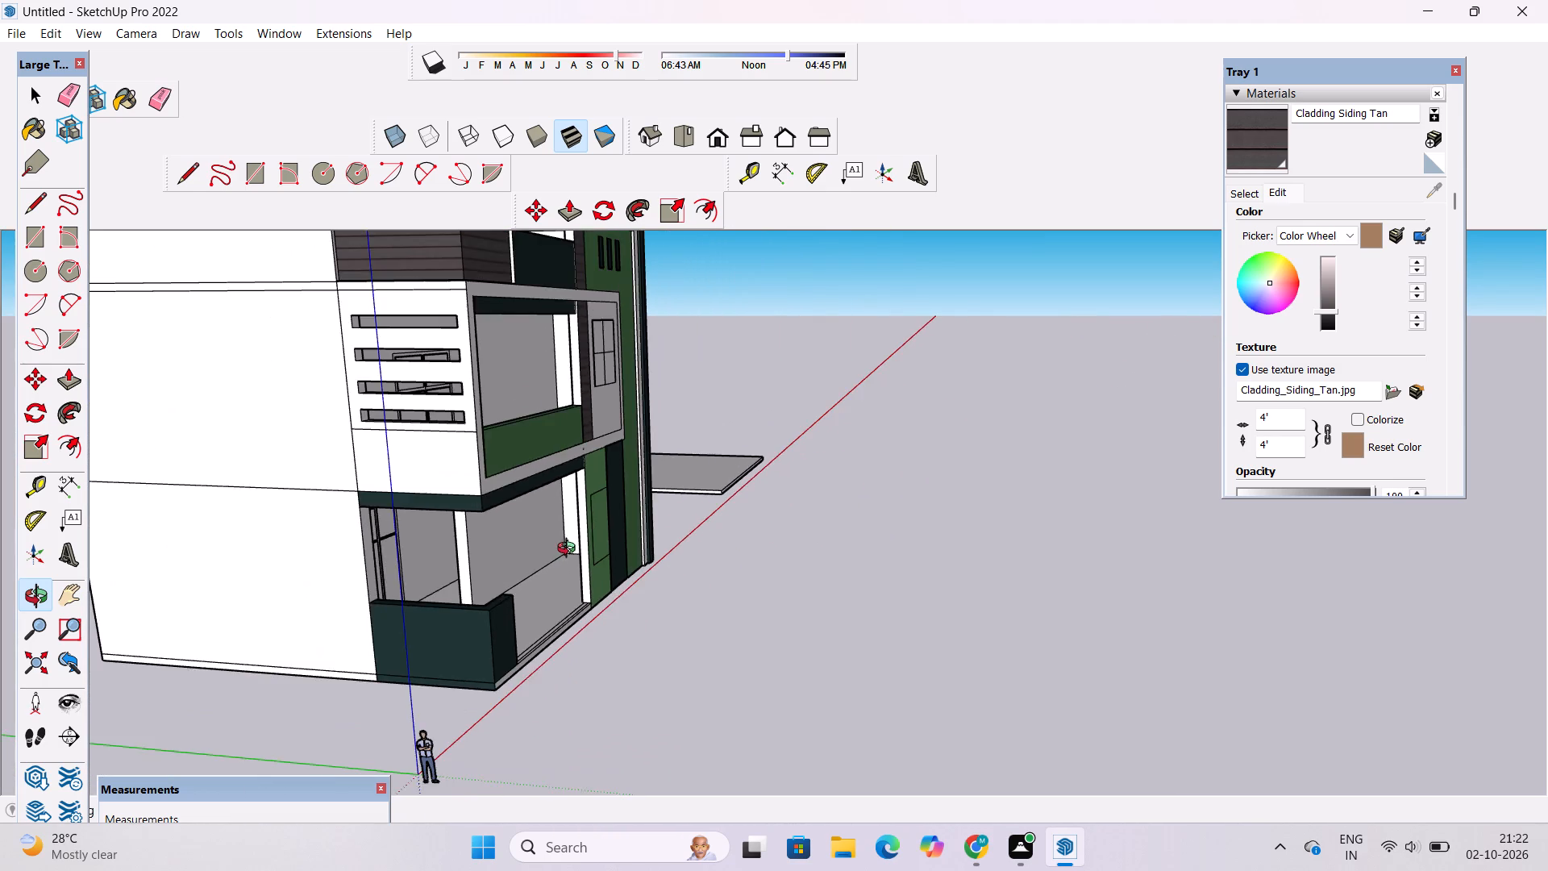
{"action": "scroll", "coordinate": [570, 548], "scroll_direction": "down", "scroll_amount": 5}
{"action": "left_click_drag", "start_coordinate": [637, 565], "coordinate": [547, 558]}
{"action": "scroll", "coordinate": [626, 515], "scroll_direction": "up", "scroll_amount": 4}
{"action": "left_click_drag", "start_coordinate": [630, 526], "coordinate": [580, 526]}
{"action": "scroll", "coordinate": [551, 529], "scroll_direction": "down", "scroll_amount": 2}
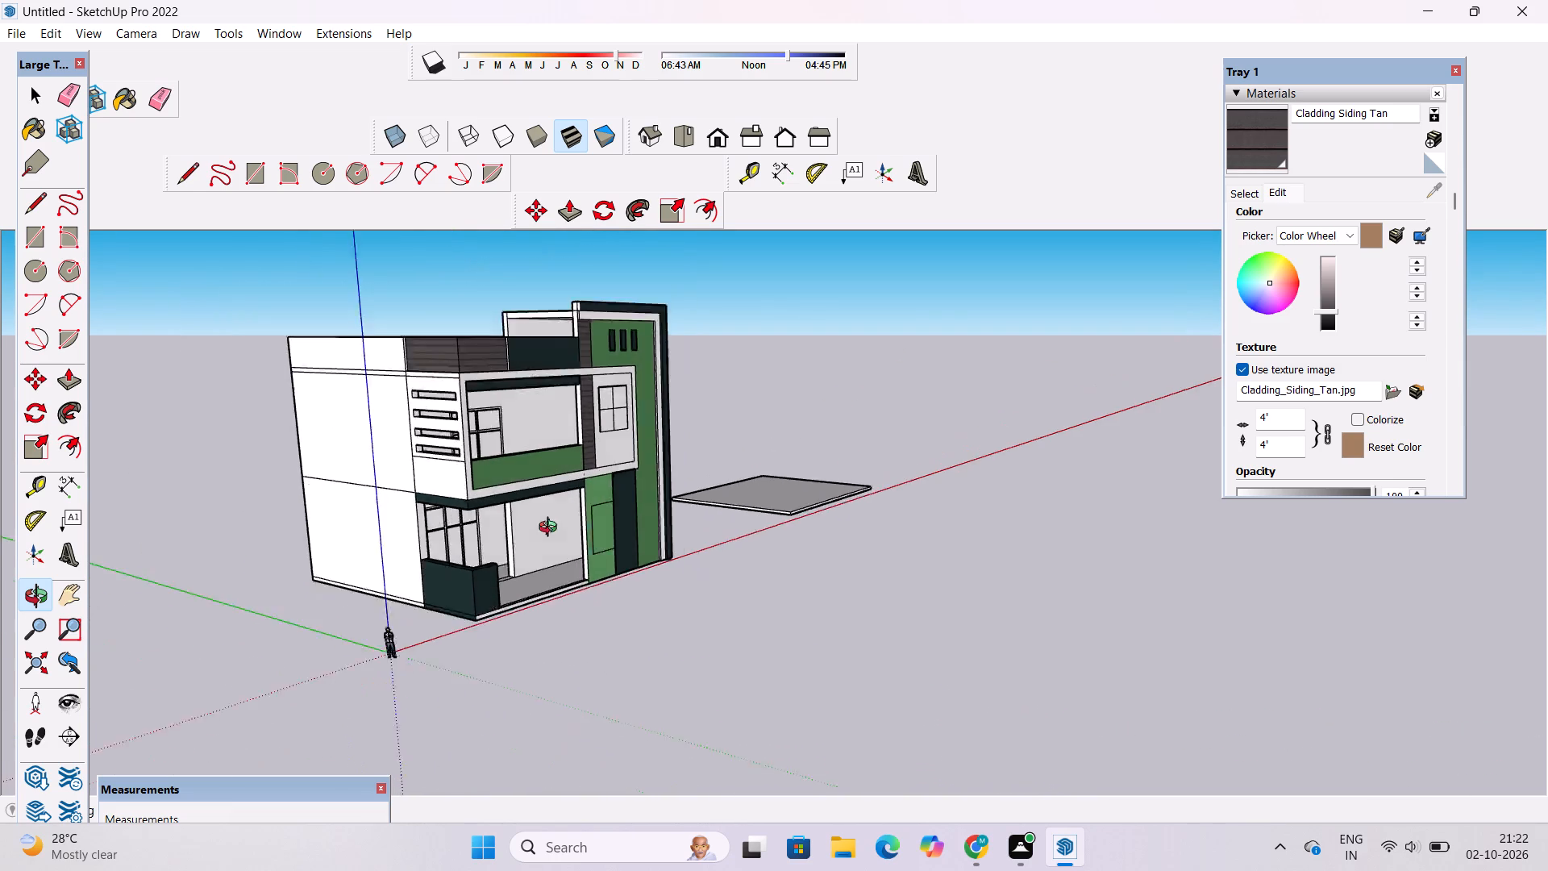
{"action": "scroll", "coordinate": [551, 529], "scroll_direction": "down", "scroll_amount": 3}
{"action": "left_click_drag", "start_coordinate": [641, 548], "coordinate": [397, 548]}
{"action": "scroll", "coordinate": [611, 523], "scroll_direction": "down", "scroll_amount": 4}
{"action": "scroll", "coordinate": [637, 534], "scroll_direction": "up", "scroll_amount": 3}
{"action": "left_click_drag", "start_coordinate": [579, 522], "coordinate": [465, 507], "text": "shift"}
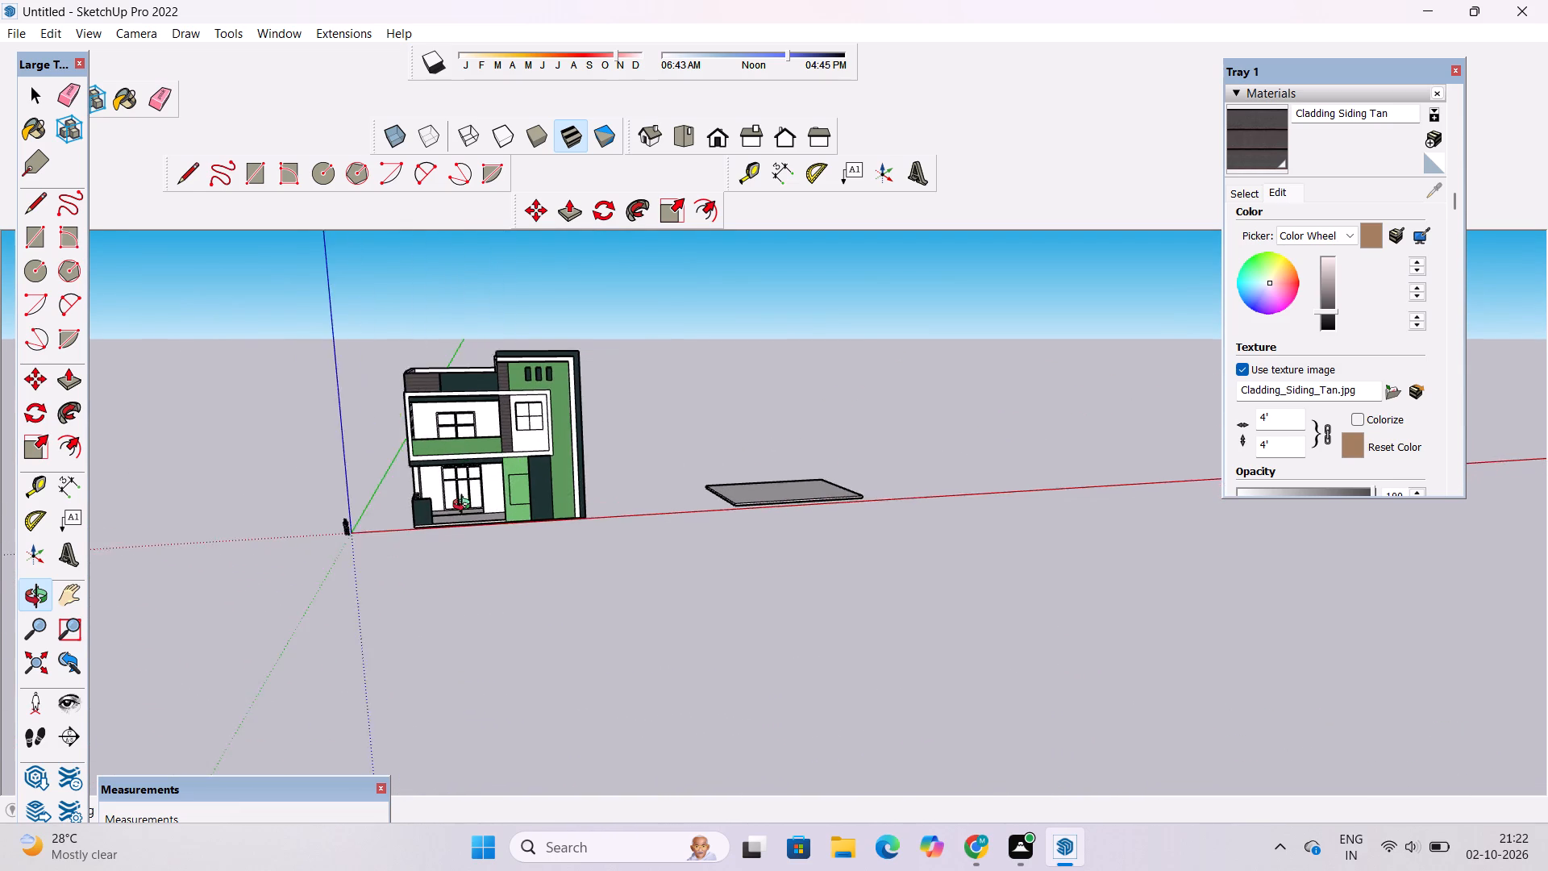
{"action": "left_click_drag", "start_coordinate": [465, 506], "coordinate": [541, 523]}
{"action": "left_click_drag", "start_coordinate": [578, 524], "coordinate": [531, 509]}
{"action": "left_click_drag", "start_coordinate": [531, 509], "coordinate": [561, 510], "text": "shift"}
{"action": "scroll", "coordinate": [560, 508], "scroll_direction": "down", "scroll_amount": 6}
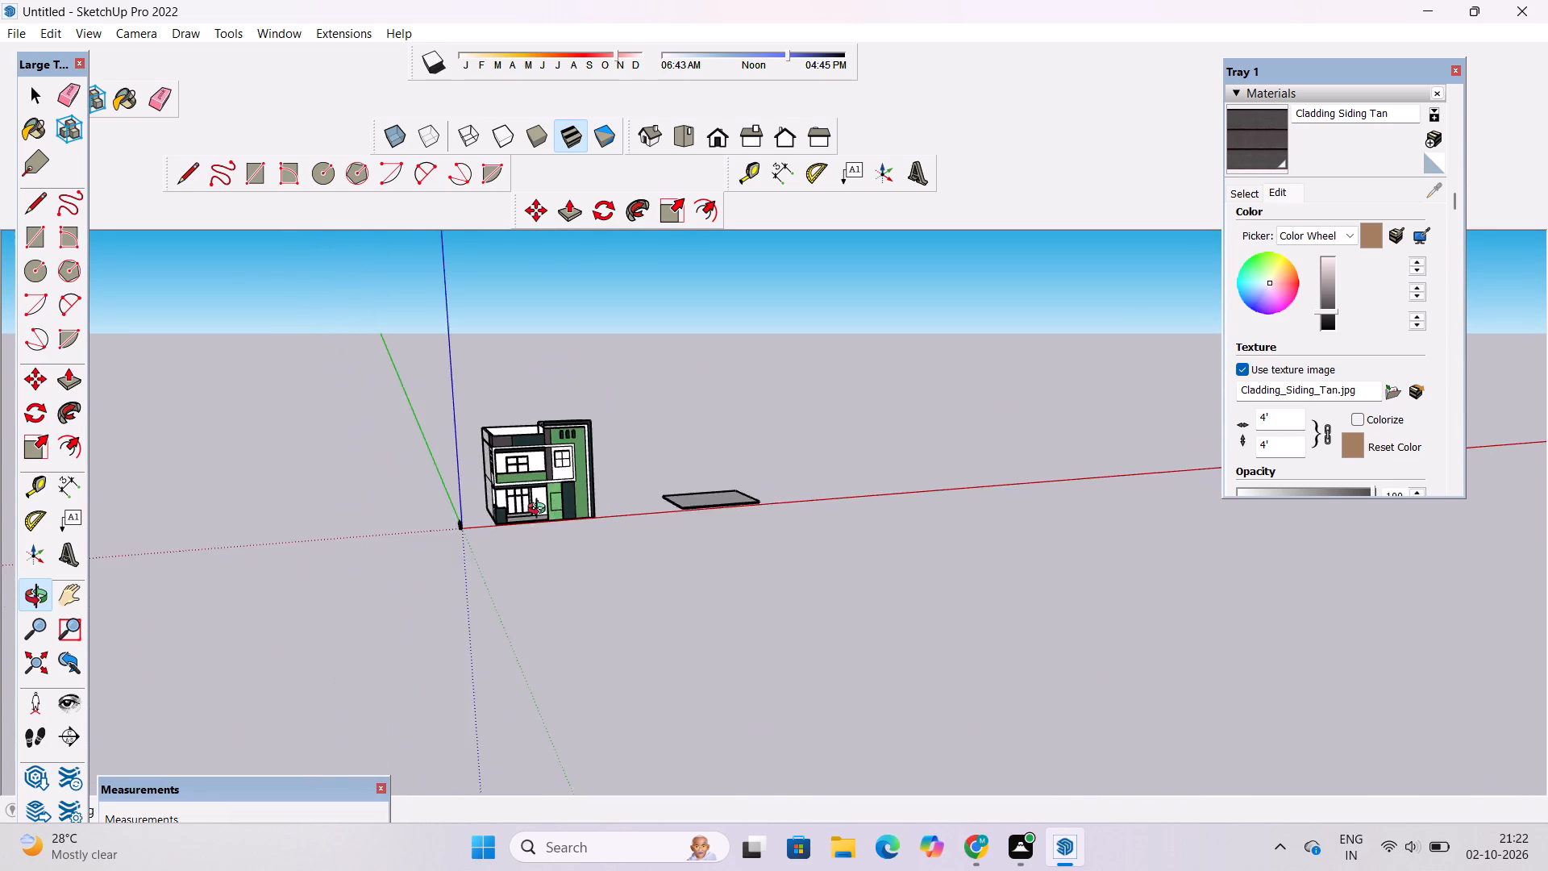
{"action": "scroll", "coordinate": [540, 511], "scroll_direction": "up", "scroll_amount": 8}
{"action": "scroll", "coordinate": [515, 510], "scroll_direction": "down", "scroll_amount": 3}
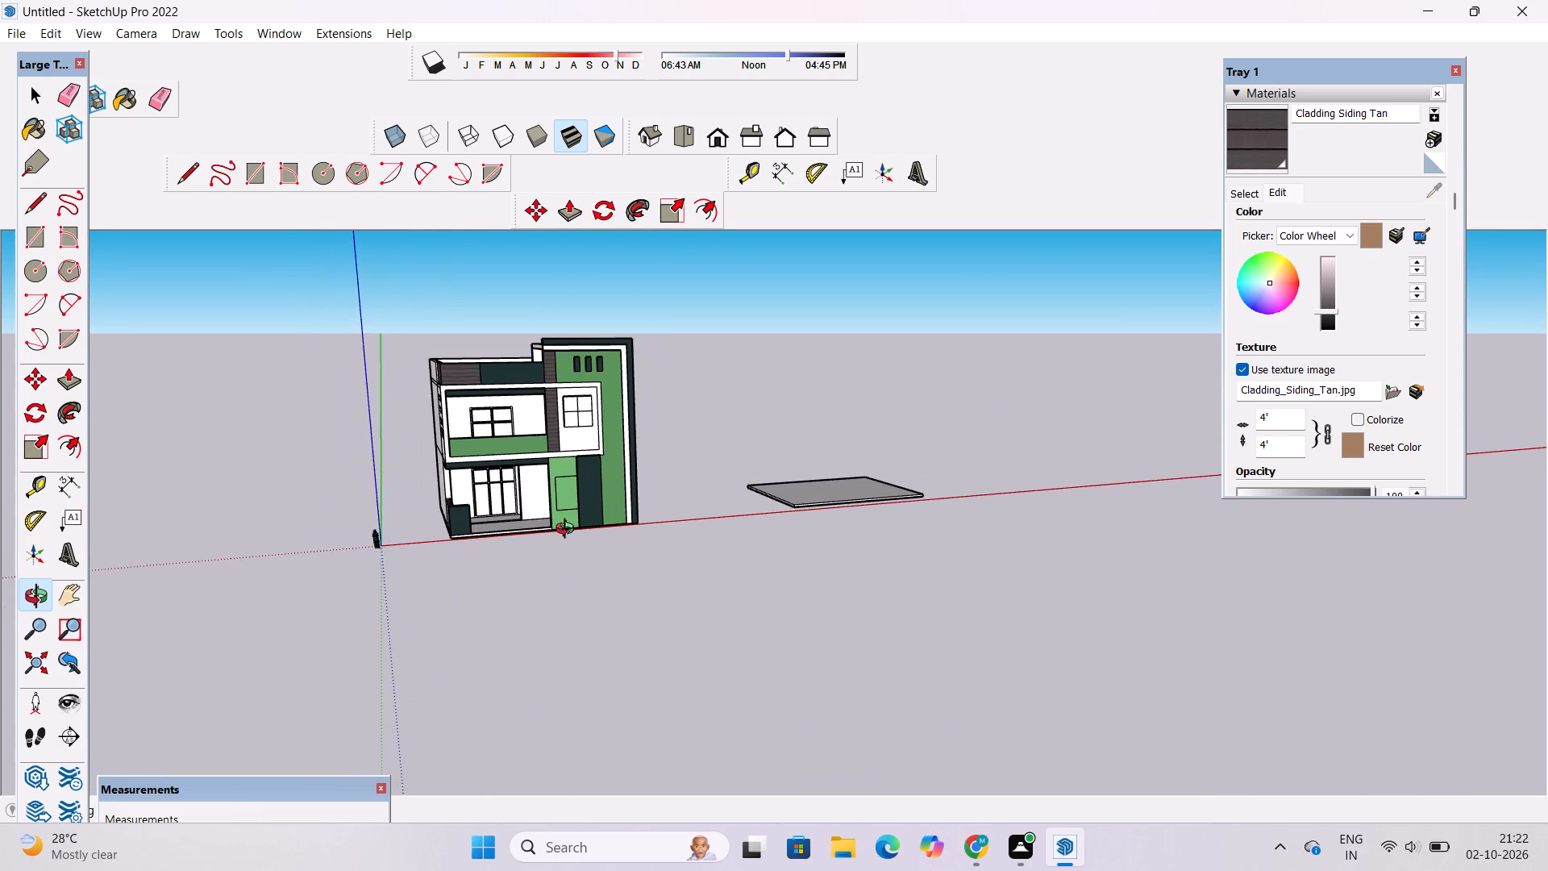
{"action": "left_click_drag", "start_coordinate": [568, 531], "coordinate": [531, 523]}
{"action": "left_click_drag", "start_coordinate": [522, 518], "coordinate": [572, 540], "text": "shift"}
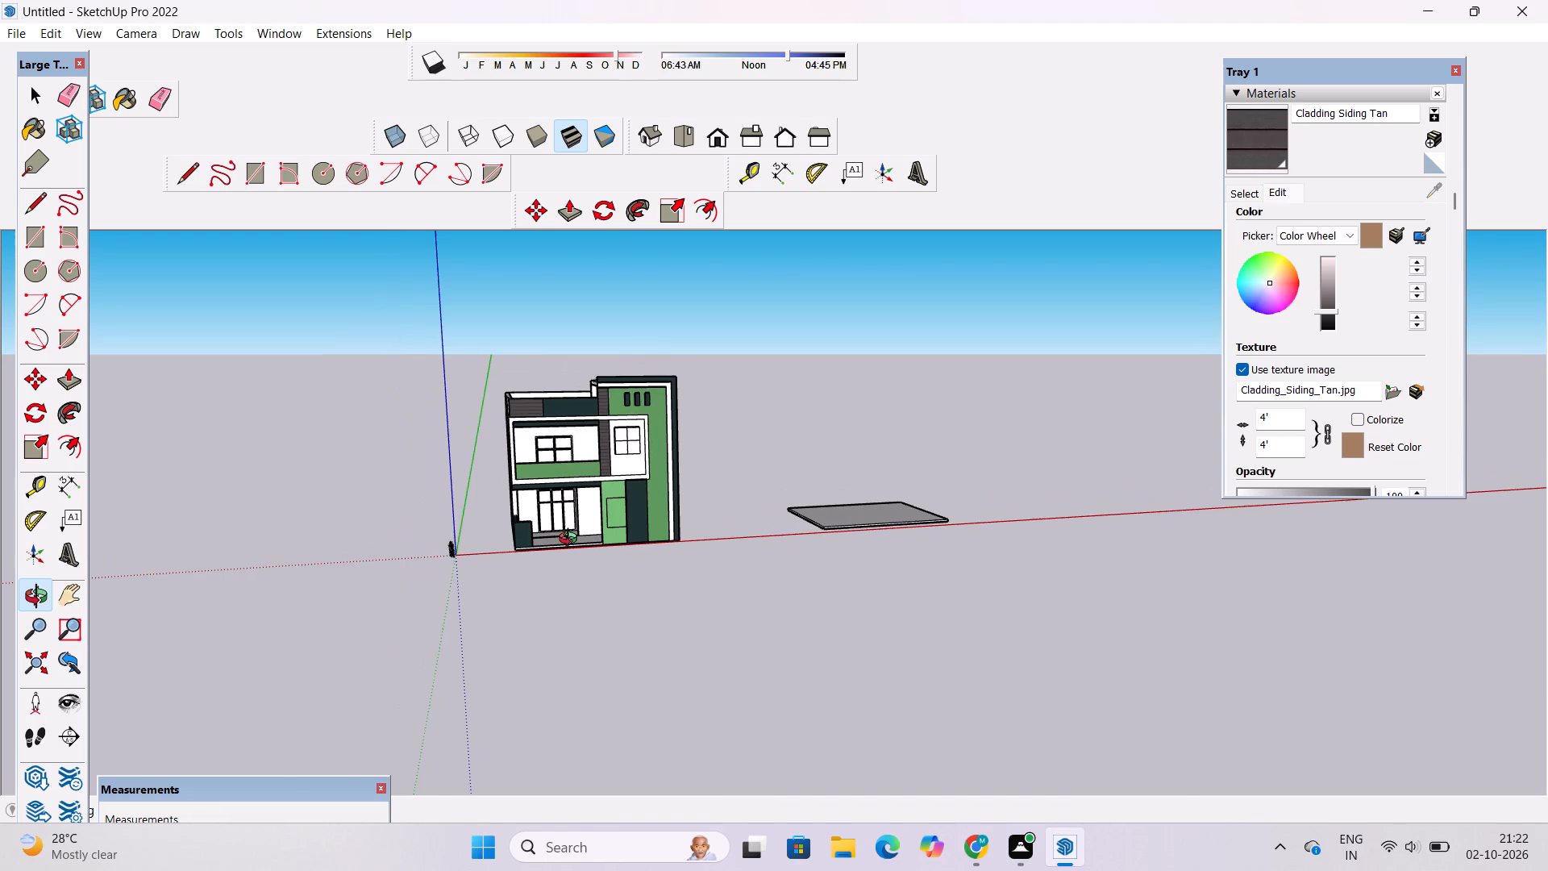
Paint the frame and glazing bars of the ground-floor porch door with Wood Veneer 01 from the Wood materials.
{"action": "scroll", "coordinate": [534, 519], "scroll_direction": "up", "scroll_amount": 2}
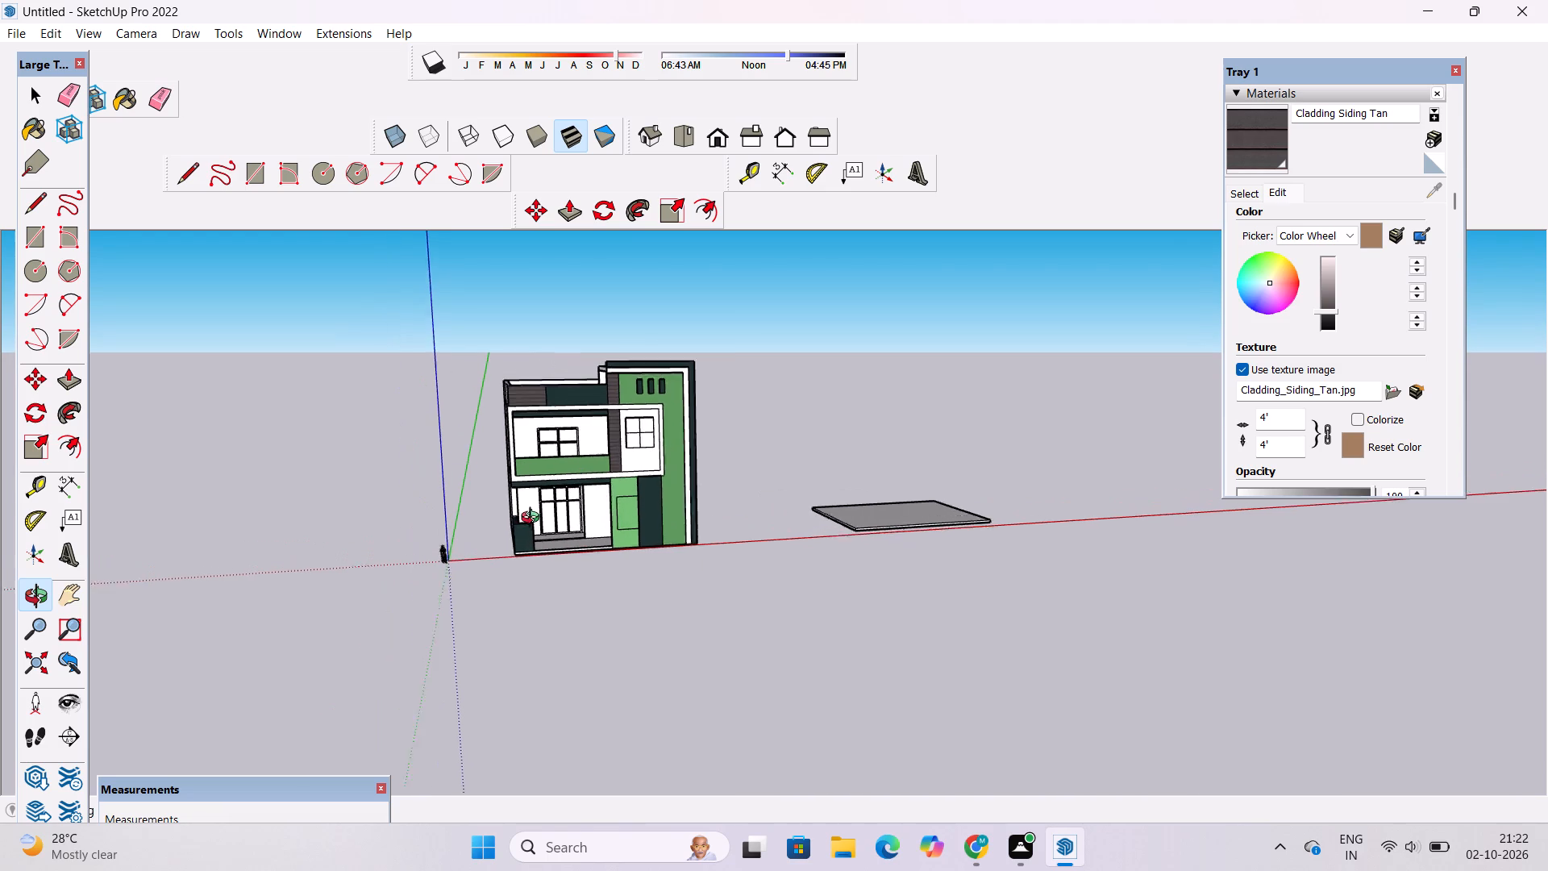
{"action": "scroll", "coordinate": [534, 519], "scroll_direction": "up", "scroll_amount": 3}
{"action": "left_click_drag", "start_coordinate": [534, 515], "coordinate": [547, 525]}
{"action": "scroll", "coordinate": [593, 513], "scroll_direction": "up", "scroll_amount": 7}
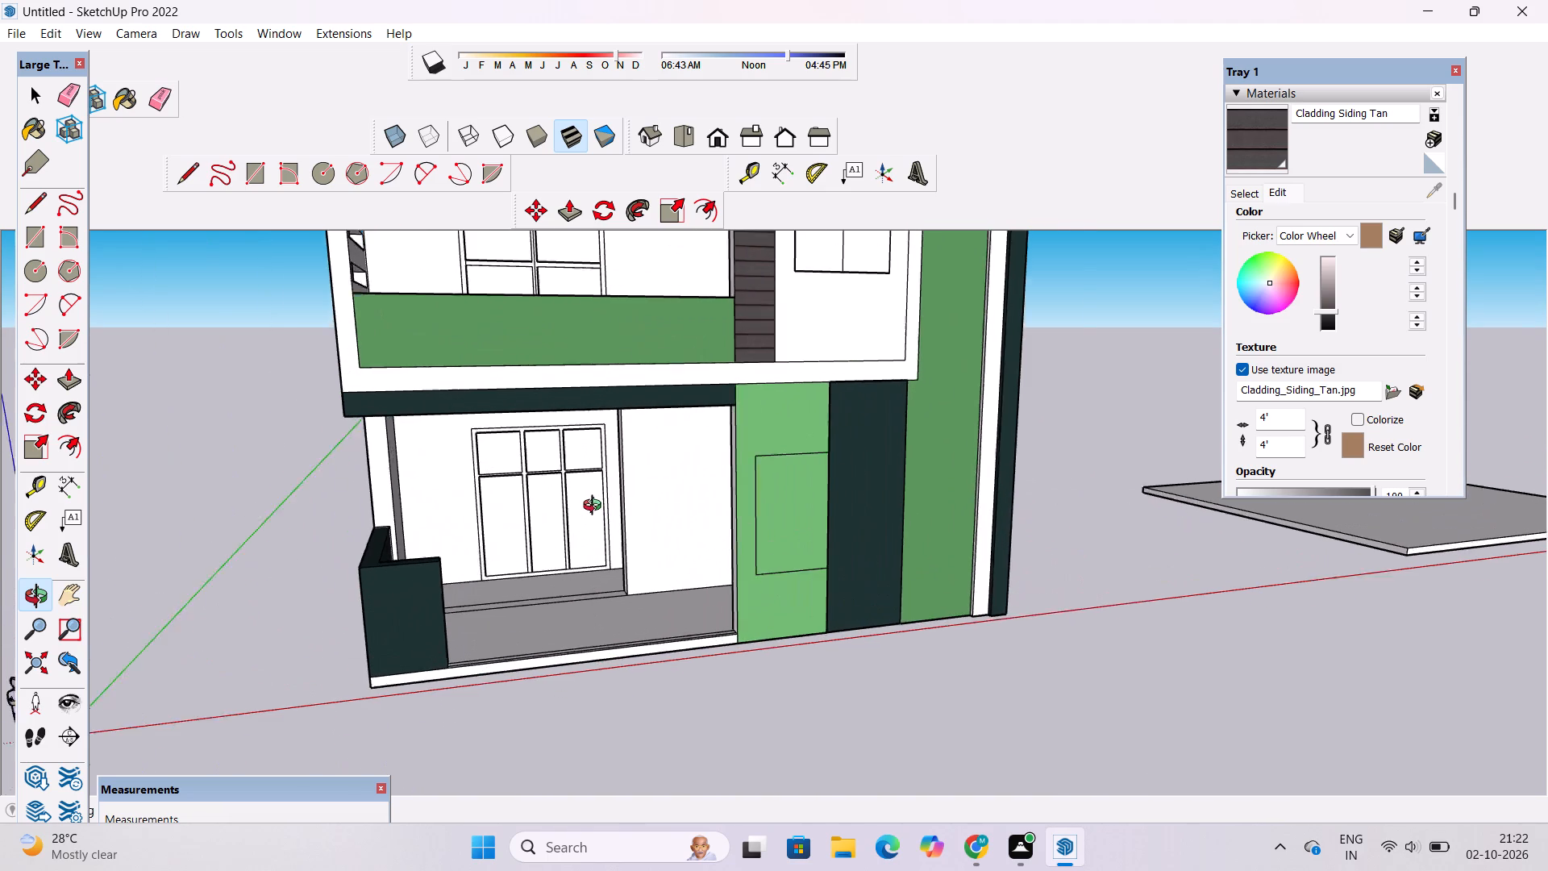
{"action": "scroll", "coordinate": [596, 507], "scroll_direction": "up", "scroll_amount": 1}
{"action": "left_click", "coordinate": [1244, 198]}
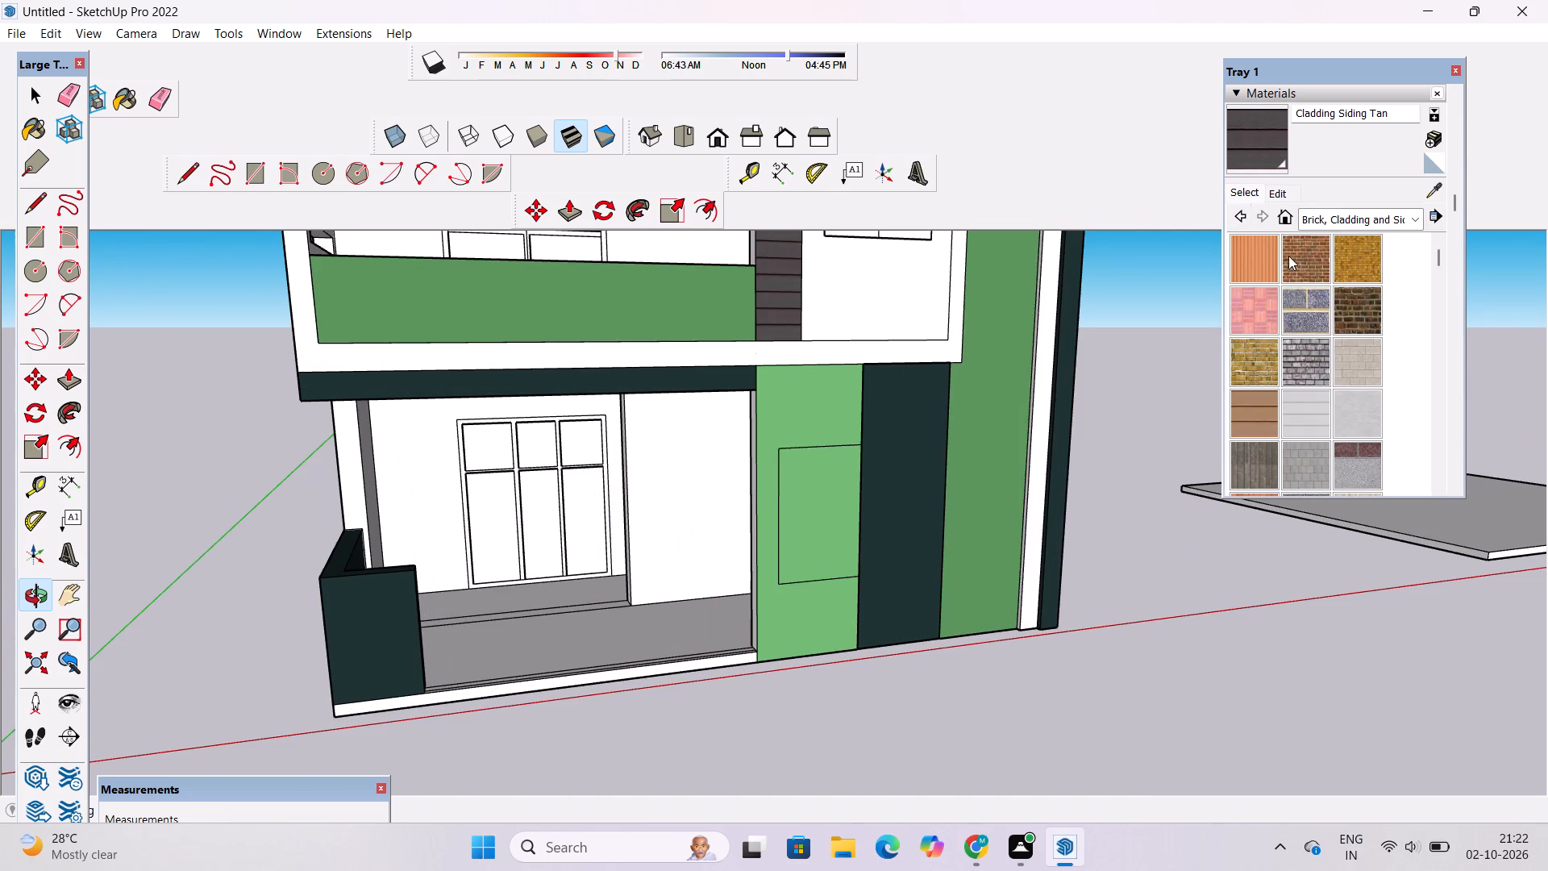
{"action": "left_click", "coordinate": [1319, 218]}
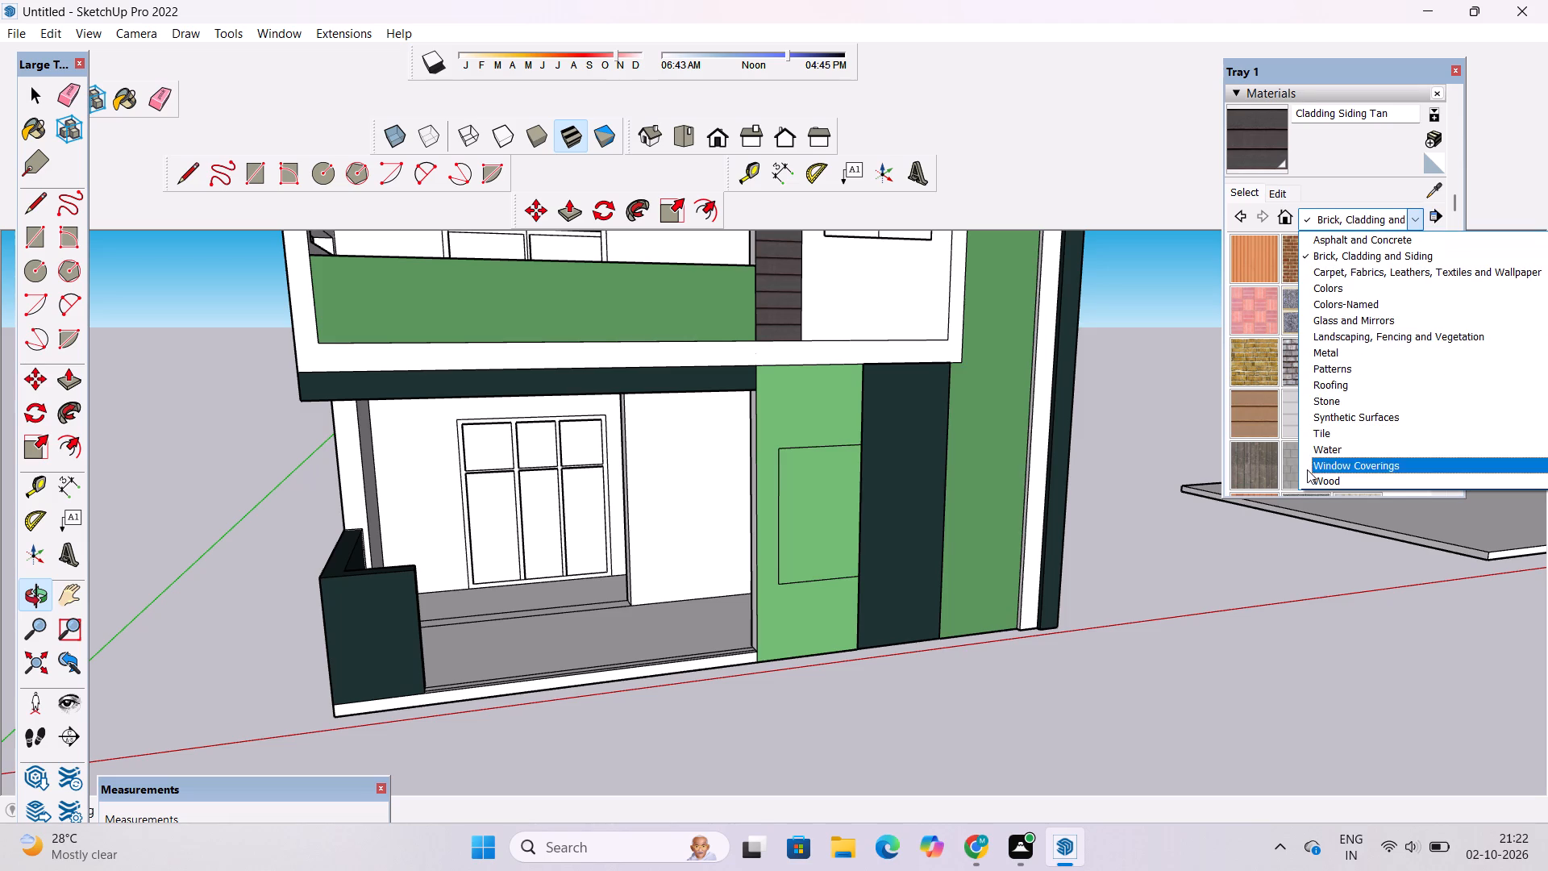
{"action": "left_click", "coordinate": [1311, 477]}
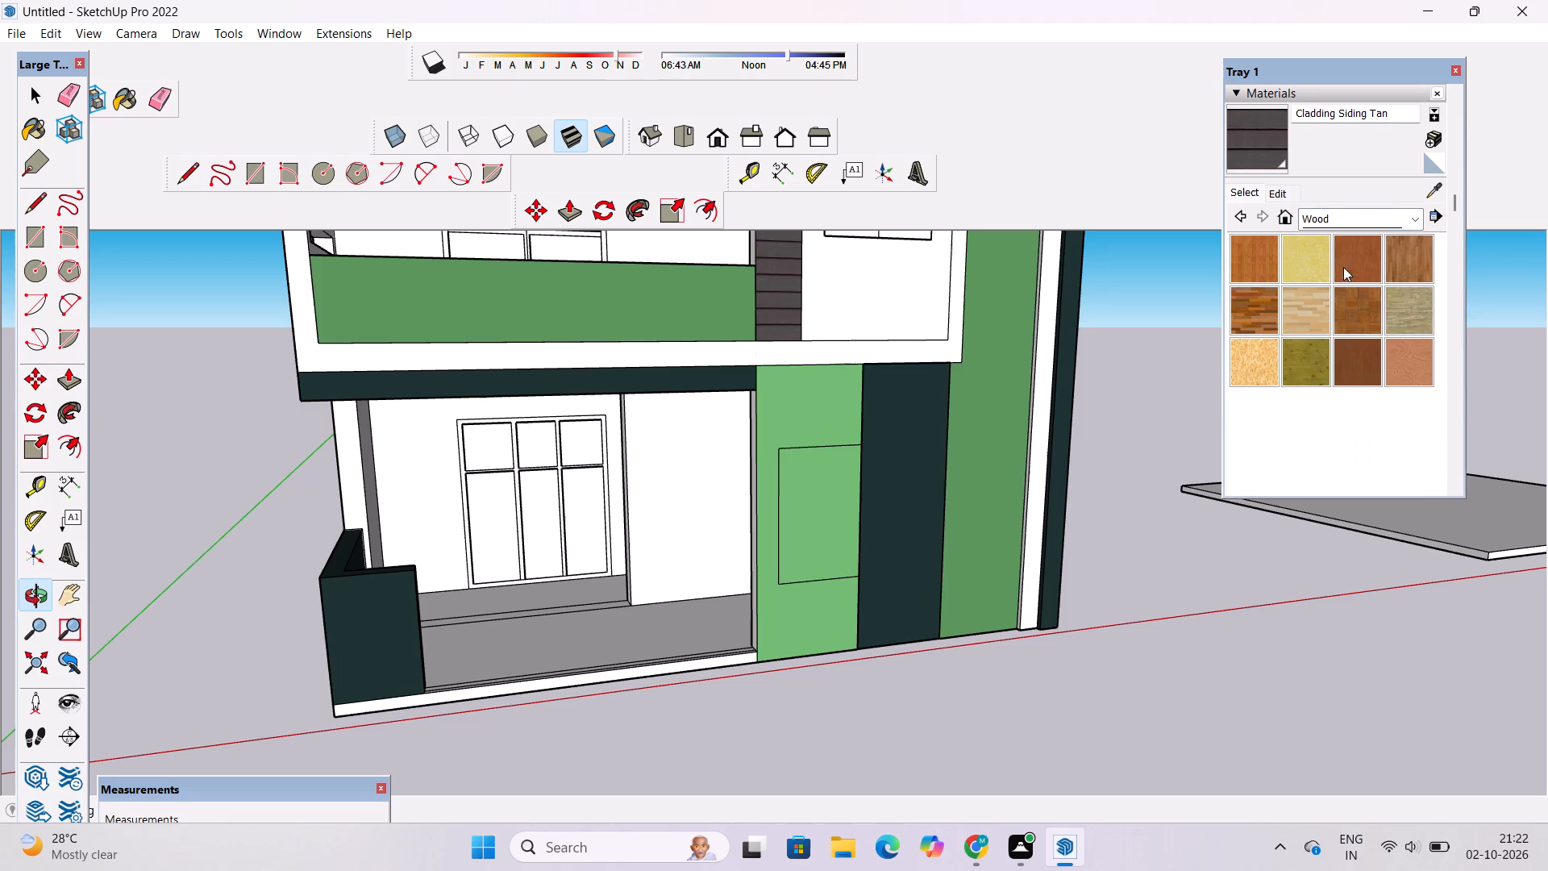
{"action": "left_click", "coordinate": [1353, 356]}
{"action": "scroll", "coordinate": [502, 421], "scroll_direction": "up", "scroll_amount": 2}
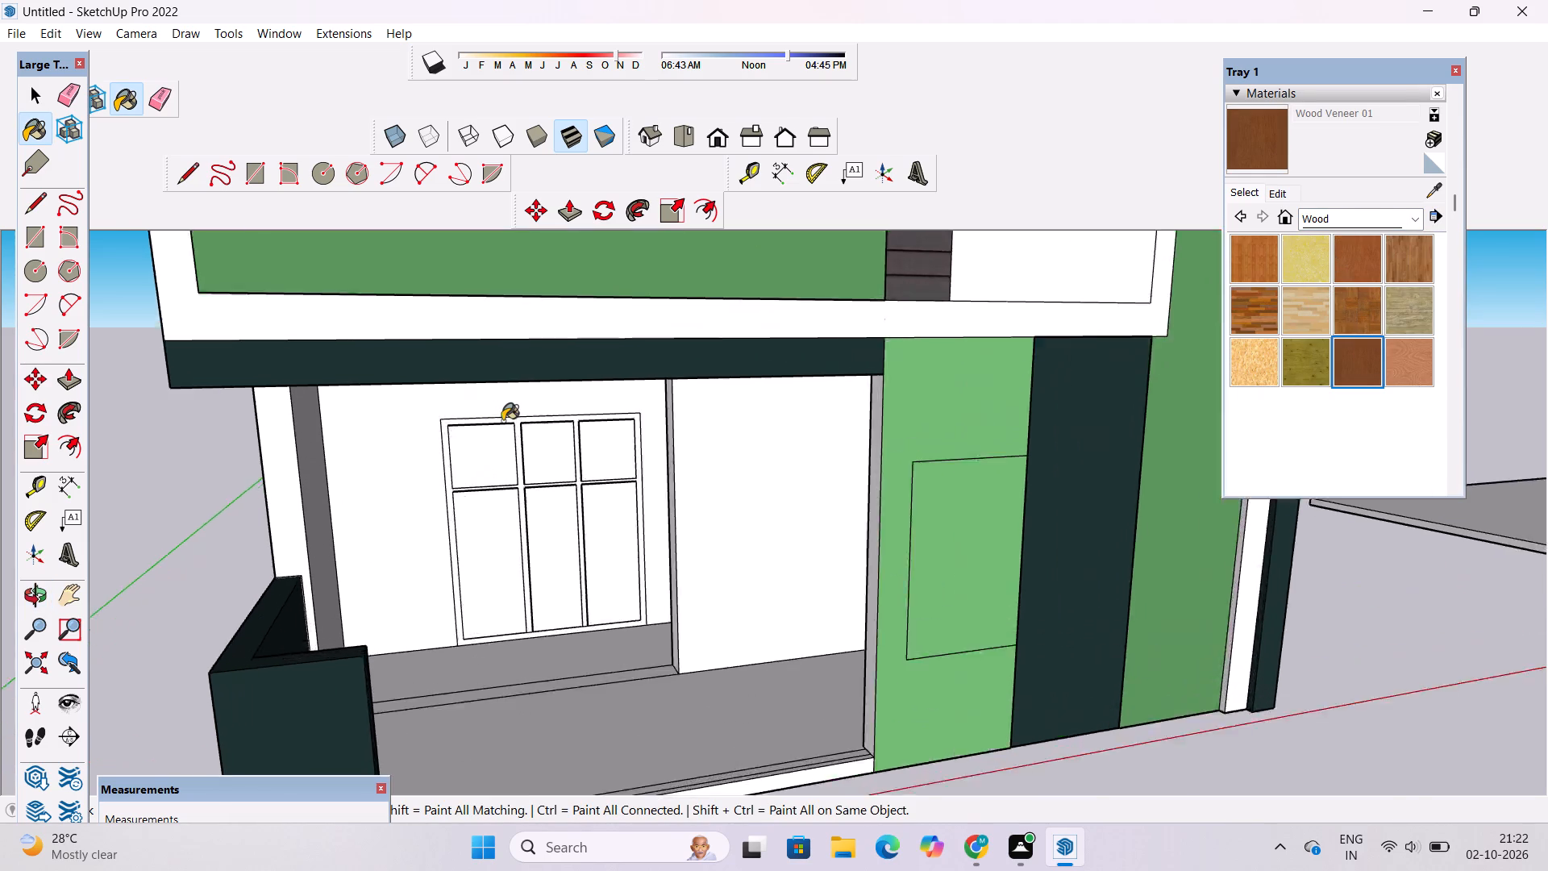
{"action": "scroll", "coordinate": [502, 421], "scroll_direction": "up", "scroll_amount": 8}
{"action": "left_click", "coordinate": [498, 420]}
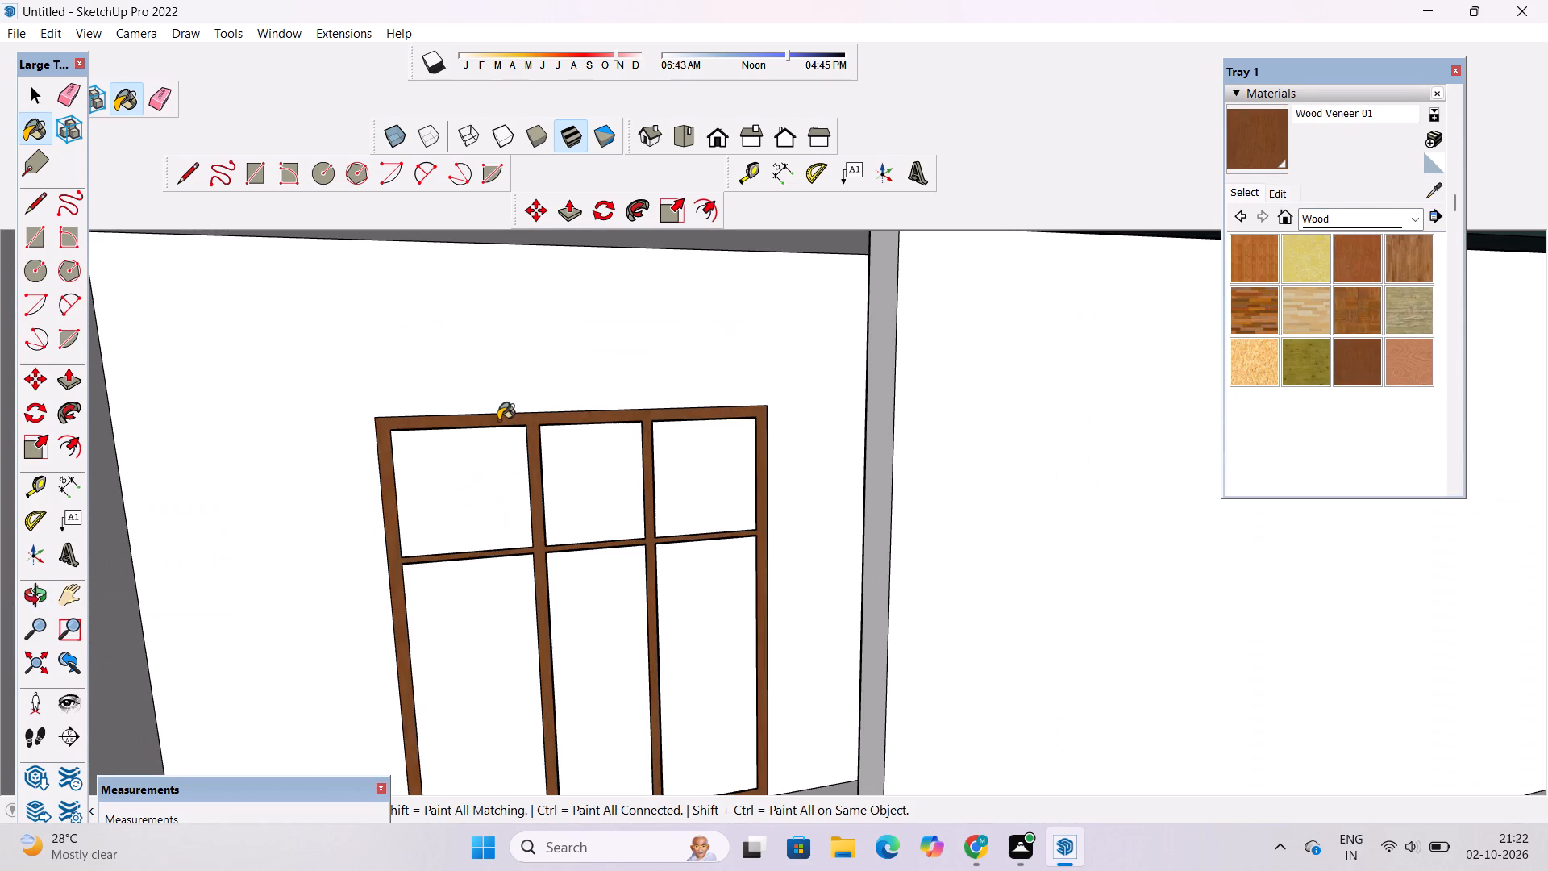
Examine the whole facade with its wood-framed porch door from a distance.
{"action": "scroll", "coordinate": [498, 420], "scroll_direction": "down", "scroll_amount": 5}
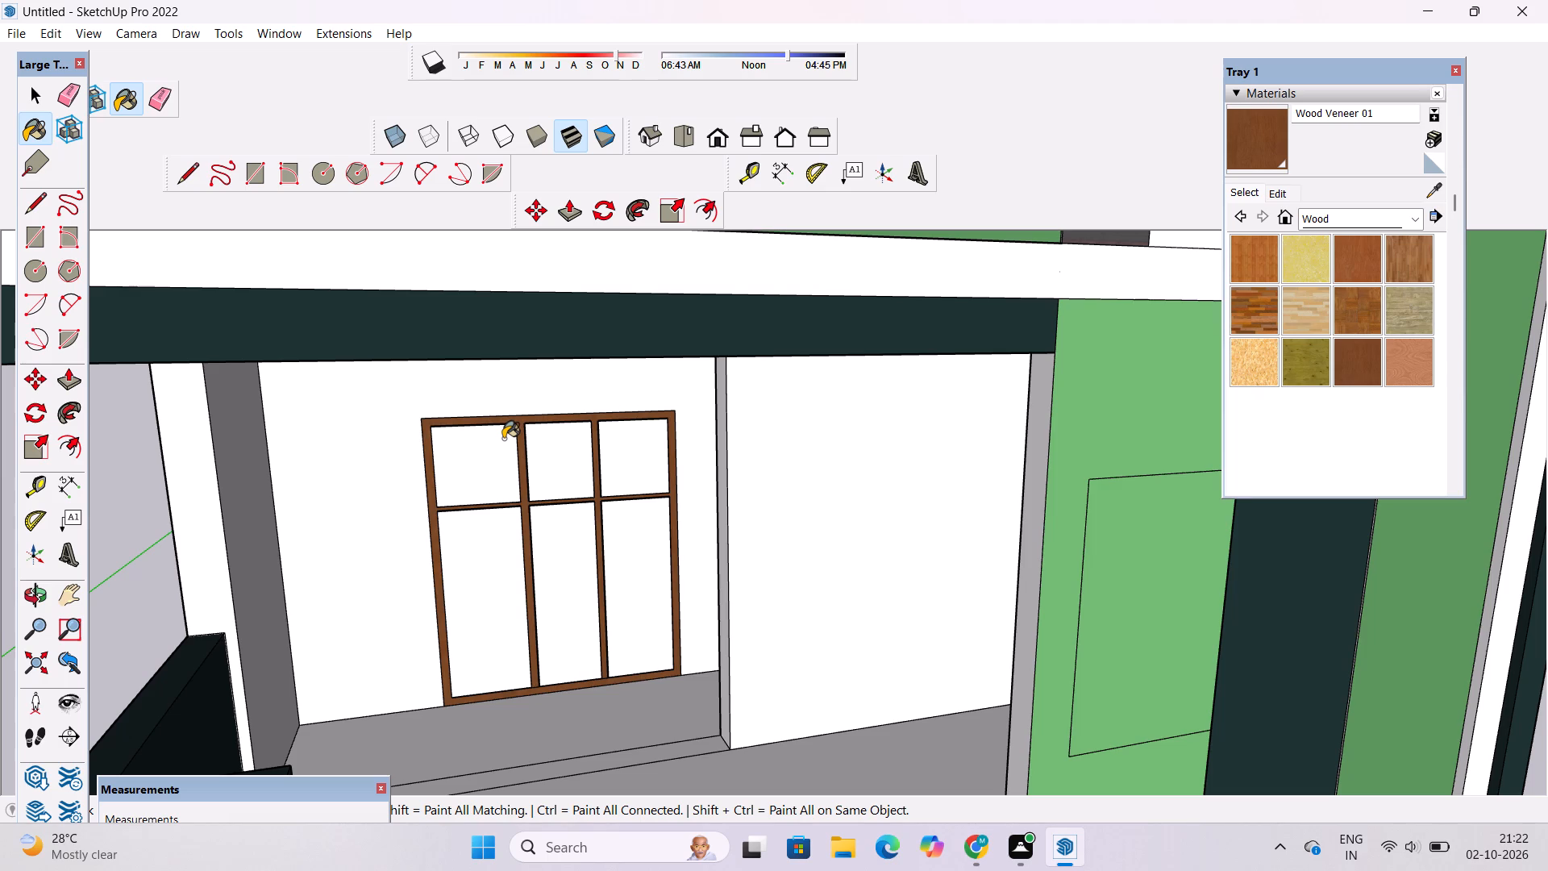
{"action": "scroll", "coordinate": [503, 439], "scroll_direction": "down", "scroll_amount": 16}
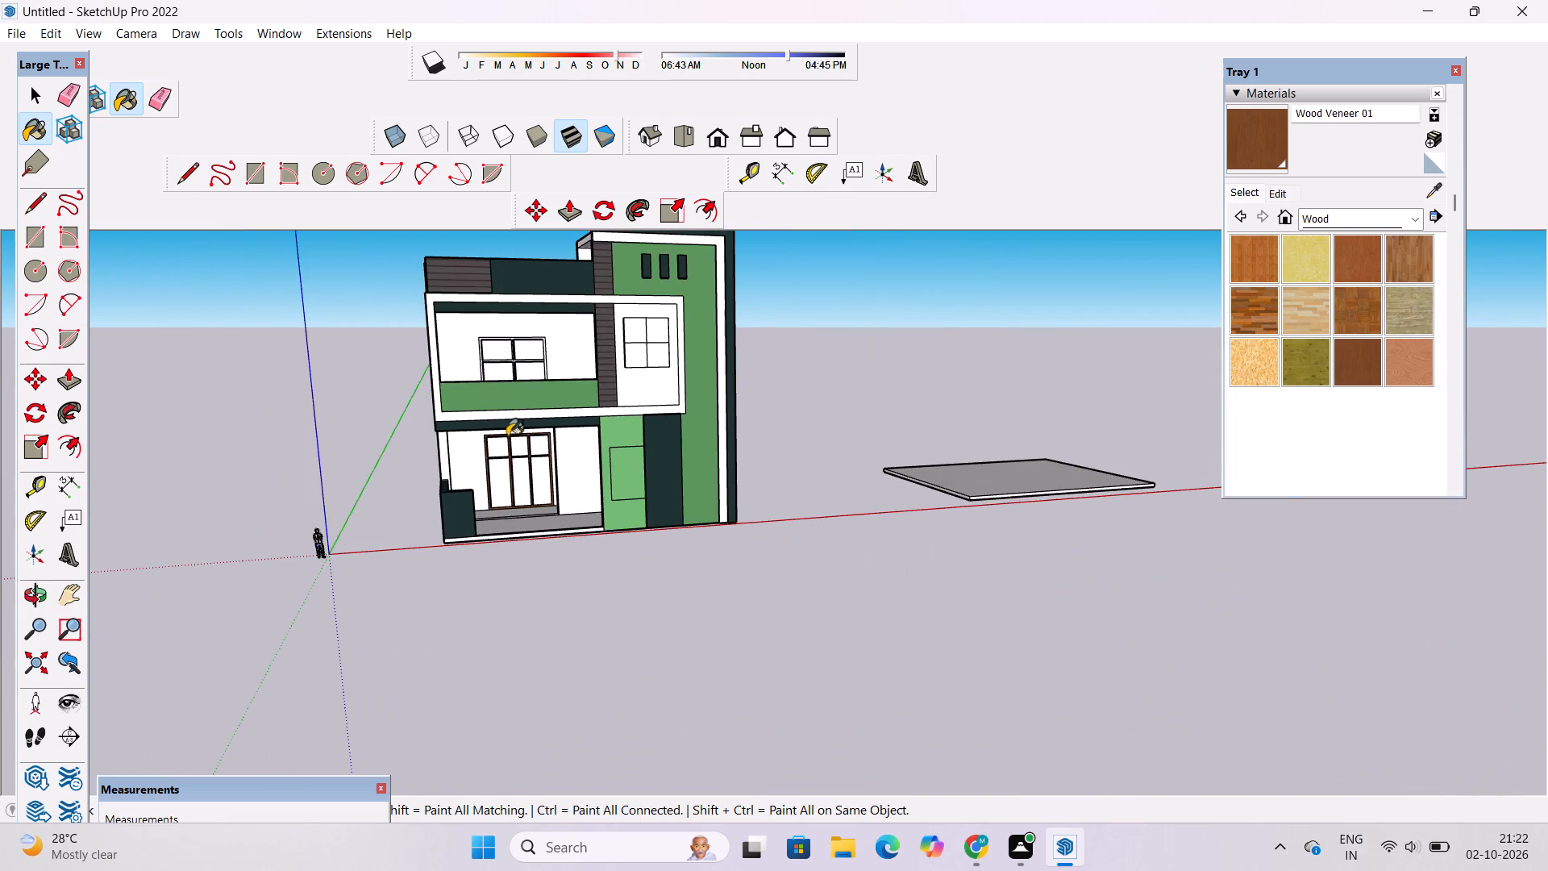
{"action": "scroll", "coordinate": [500, 319], "scroll_direction": "up", "scroll_amount": 1}
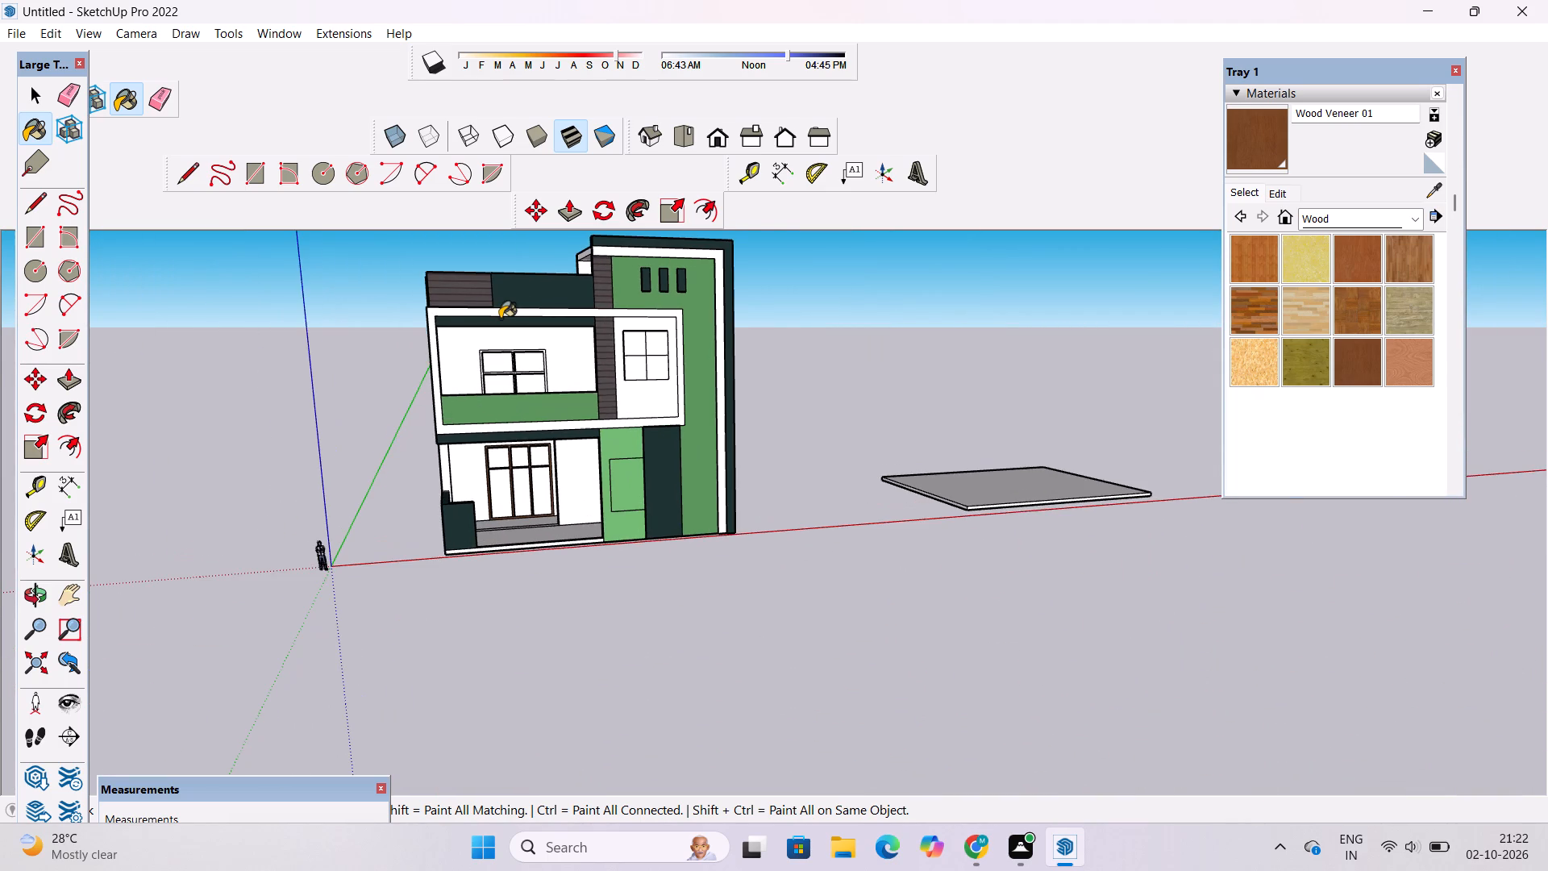
{"action": "scroll", "coordinate": [459, 292], "scroll_direction": "up", "scroll_amount": 4}
{"action": "scroll", "coordinate": [459, 292], "scroll_direction": "down", "scroll_amount": 2}
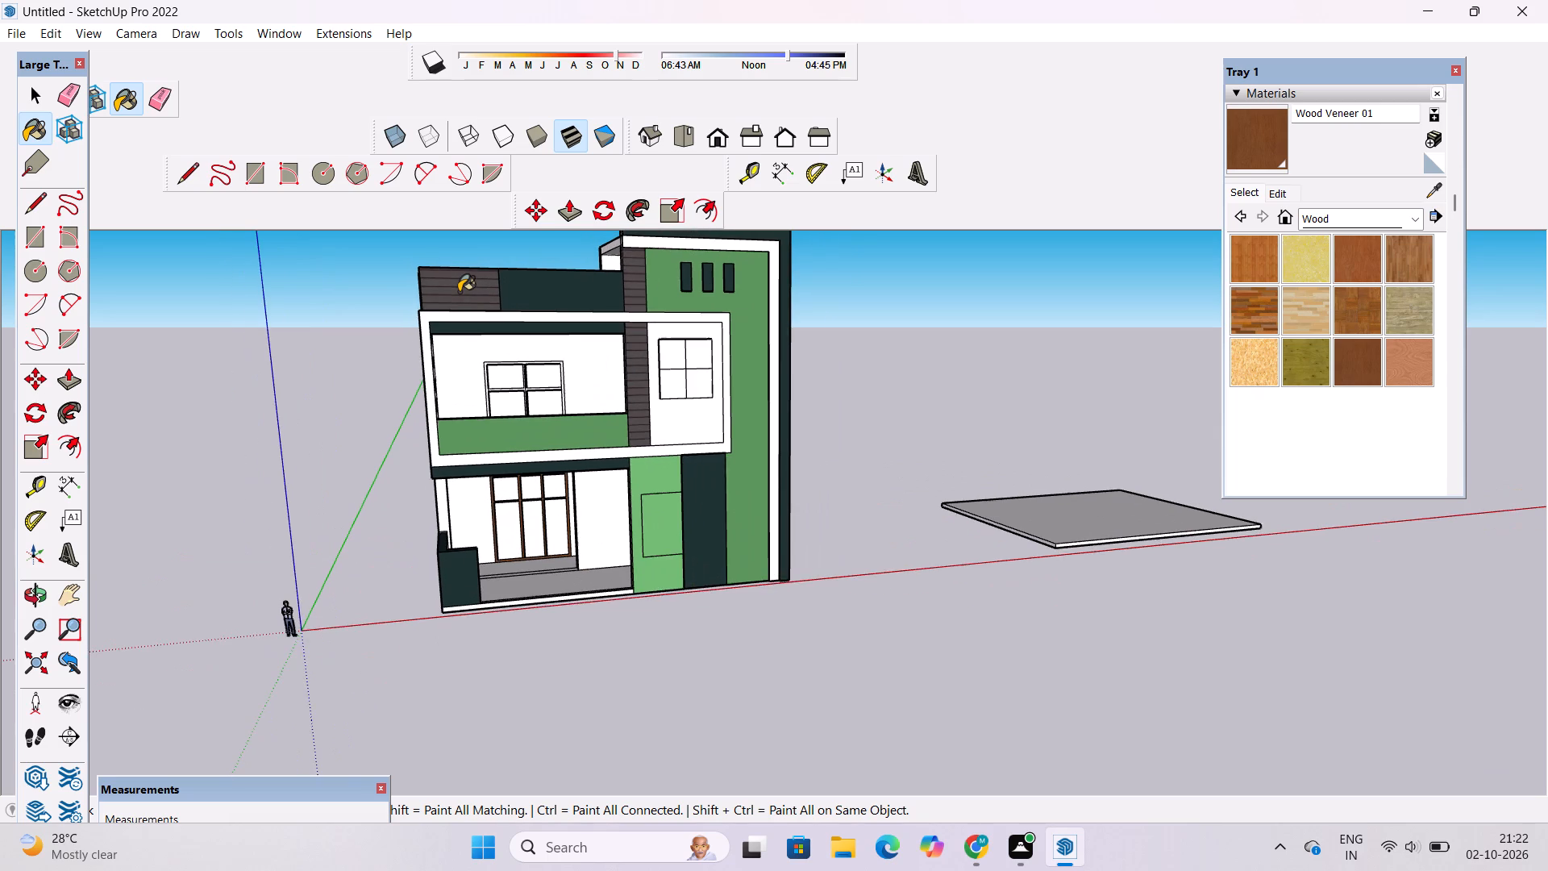
{"action": "scroll", "coordinate": [459, 292], "scroll_direction": "up", "scroll_amount": 2}
{"action": "scroll", "coordinate": [459, 292], "scroll_direction": "down", "scroll_amount": 2}
{"action": "scroll", "coordinate": [459, 292], "scroll_direction": "up", "scroll_amount": 2}
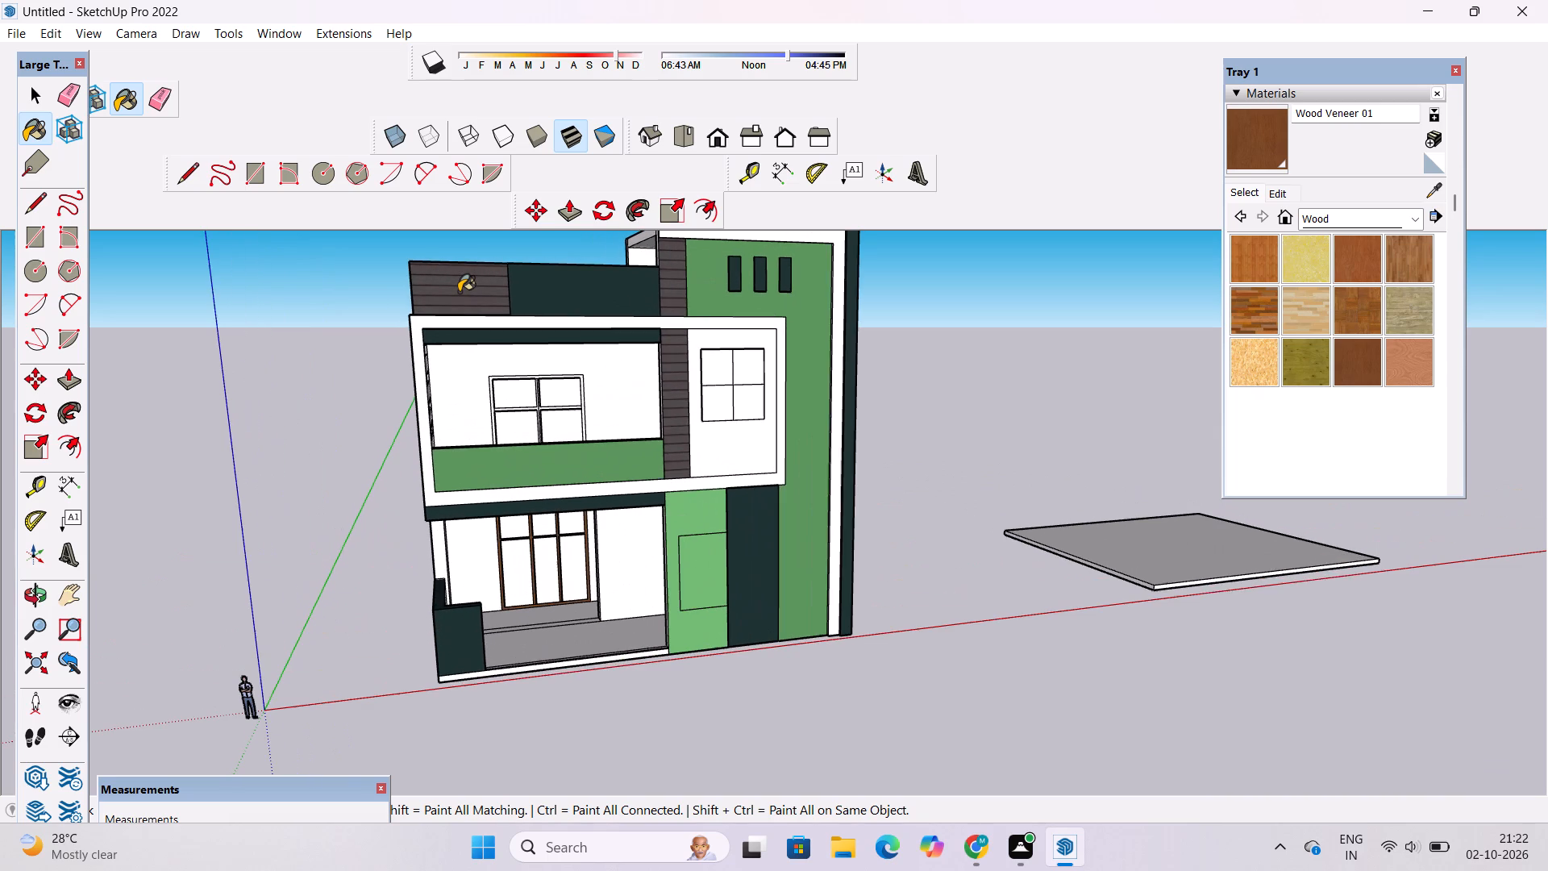
{"action": "scroll", "coordinate": [459, 292], "scroll_direction": "down", "scroll_amount": 4}
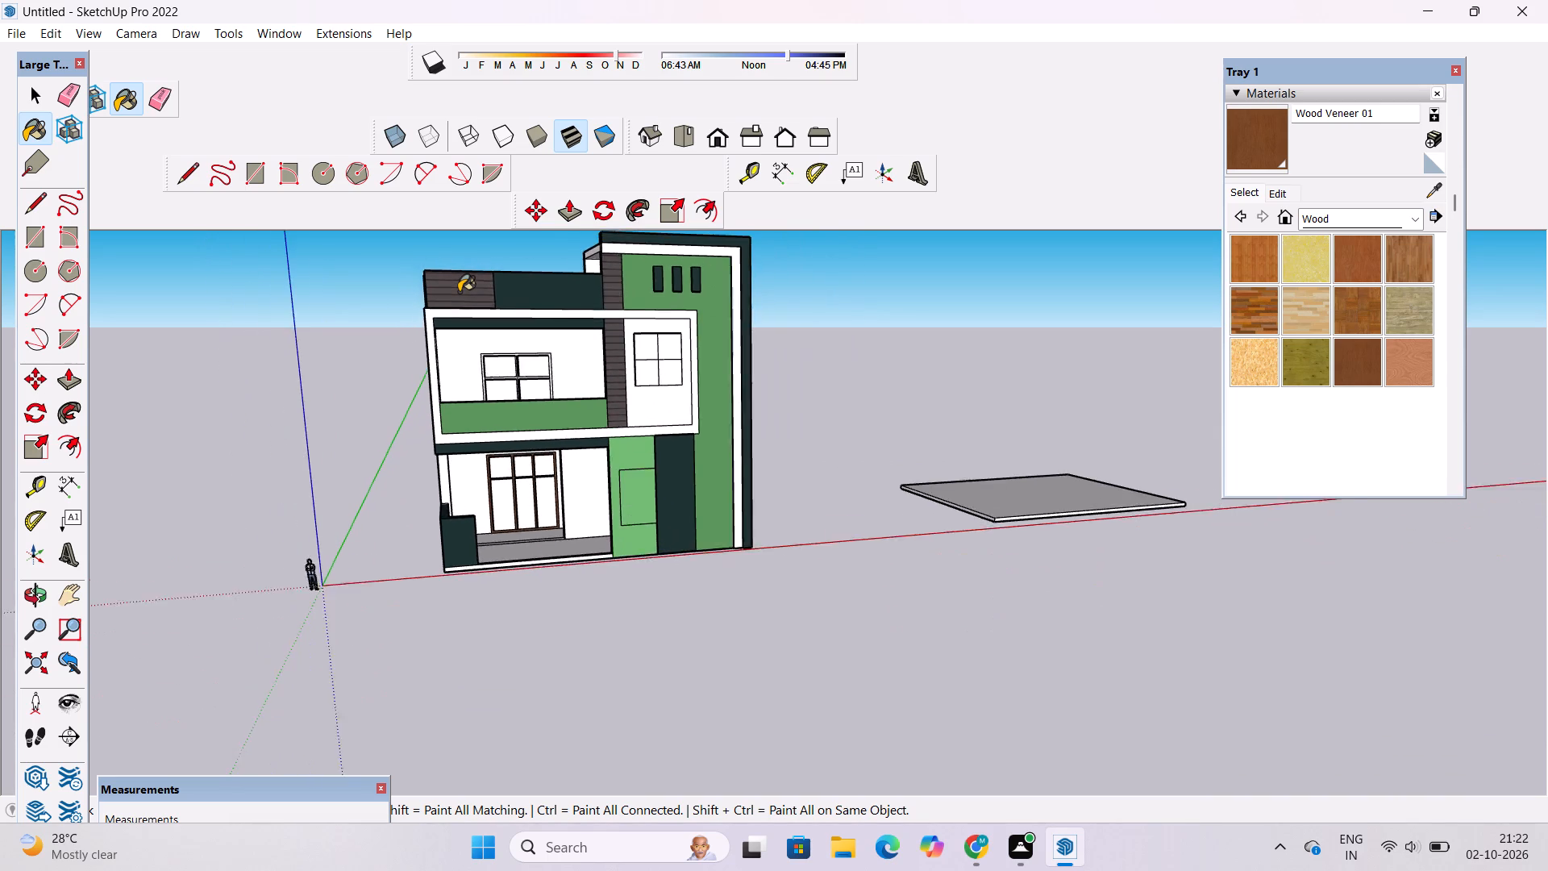
{"action": "scroll", "coordinate": [459, 292], "scroll_direction": "down", "scroll_amount": 1}
{"action": "scroll", "coordinate": [459, 292], "scroll_direction": "up", "scroll_amount": 2}
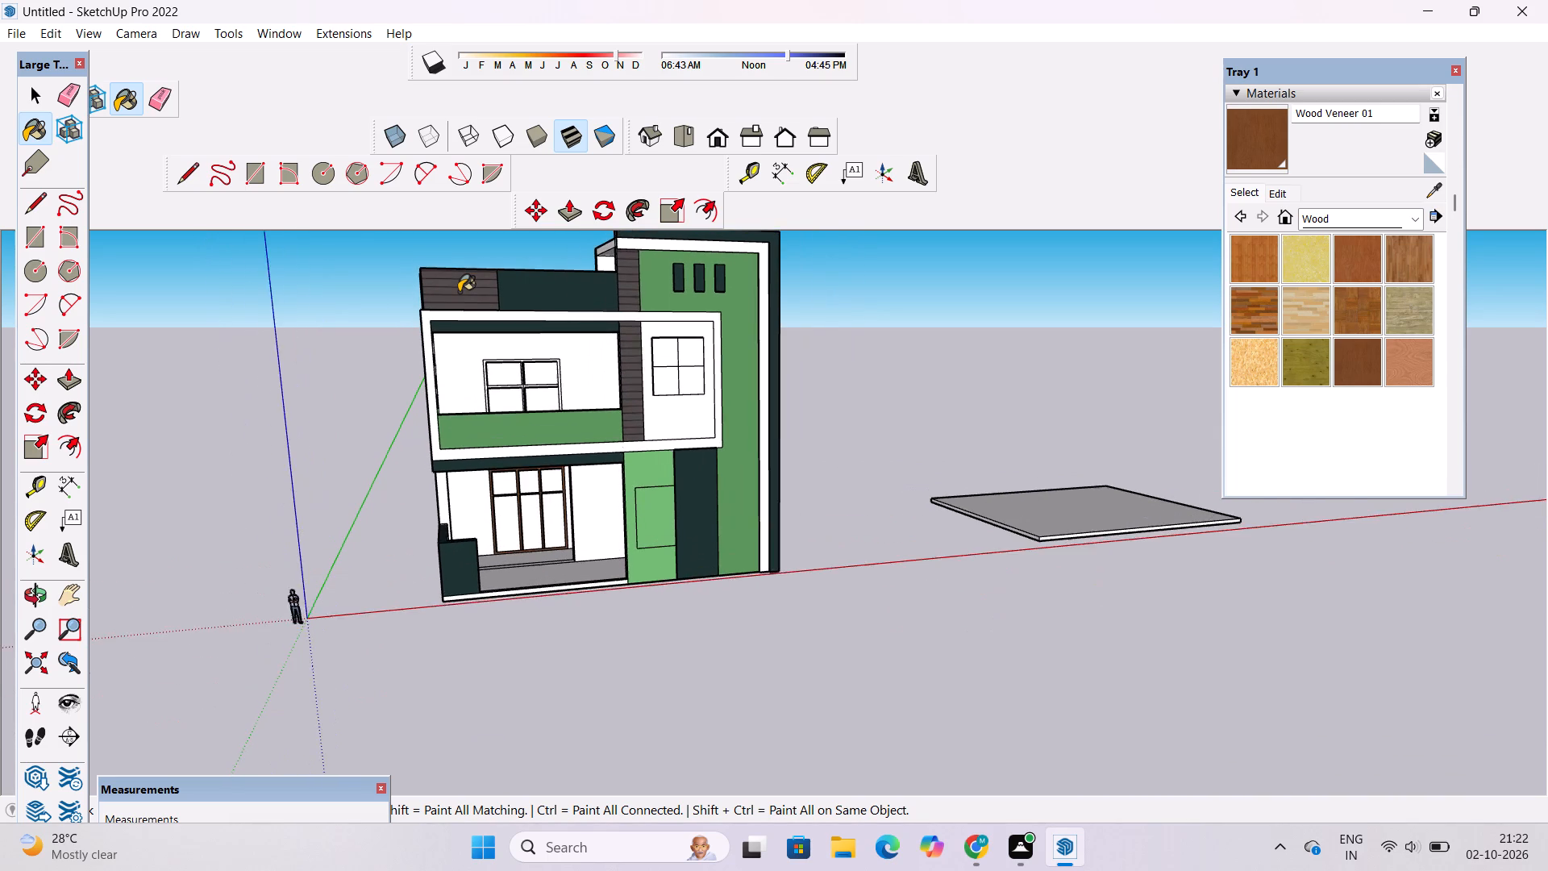
{"action": "scroll", "coordinate": [459, 292], "scroll_direction": "up", "scroll_amount": 1}
{"action": "scroll", "coordinate": [459, 292], "scroll_direction": "down", "scroll_amount": 4}
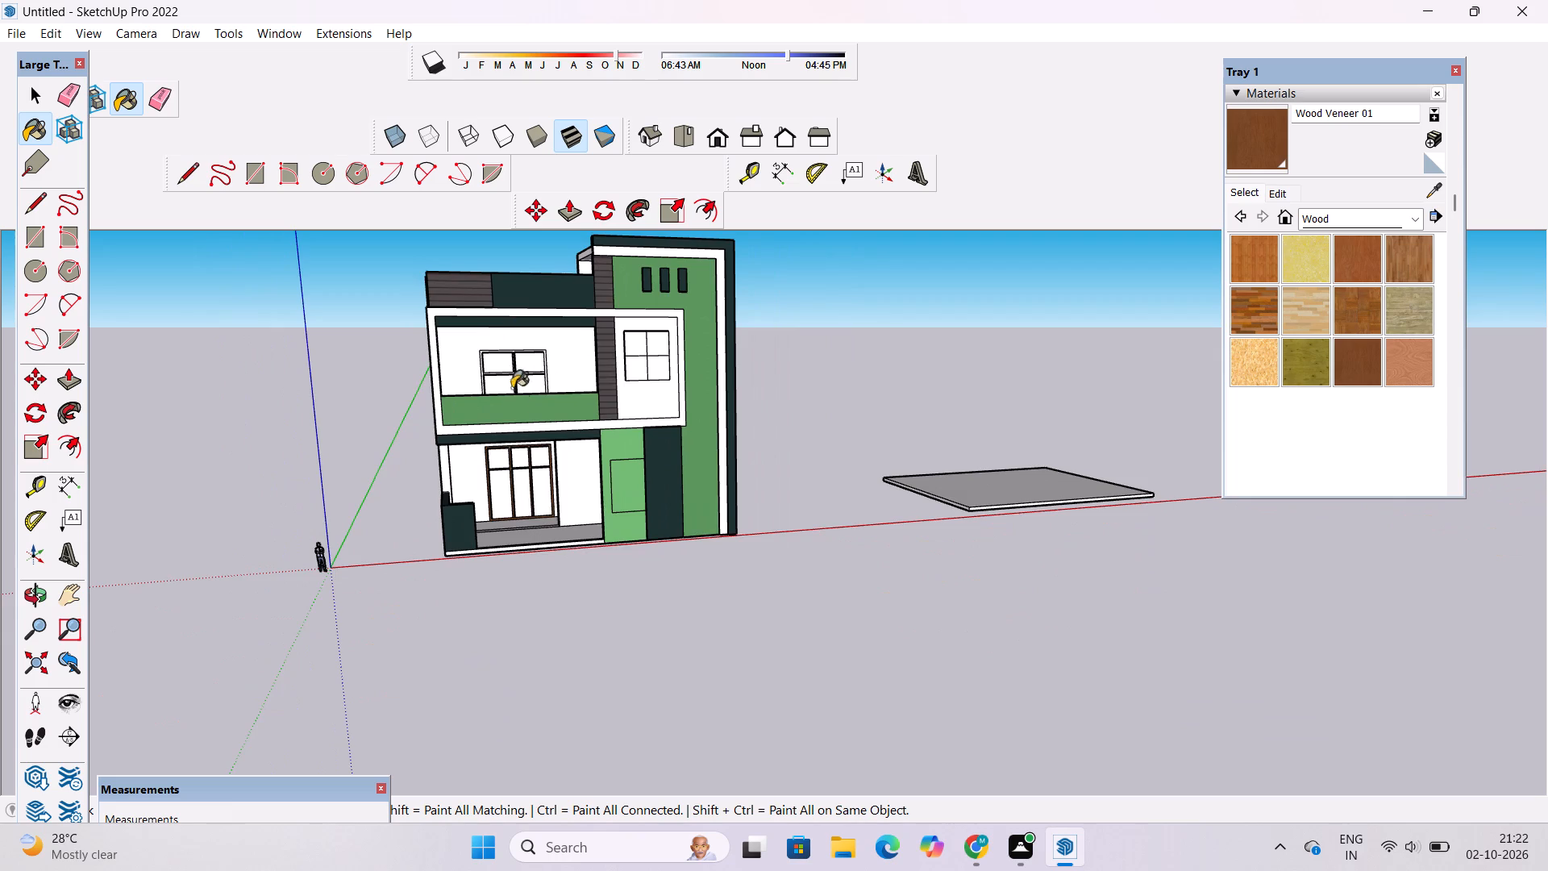
Paint the outer frame and all crossbars of the upper-floor balcony door with Wood Veneer 01.
{"action": "scroll", "coordinate": [511, 415], "scroll_direction": "up", "scroll_amount": 18}
{"action": "left_click", "coordinate": [406, 323]}
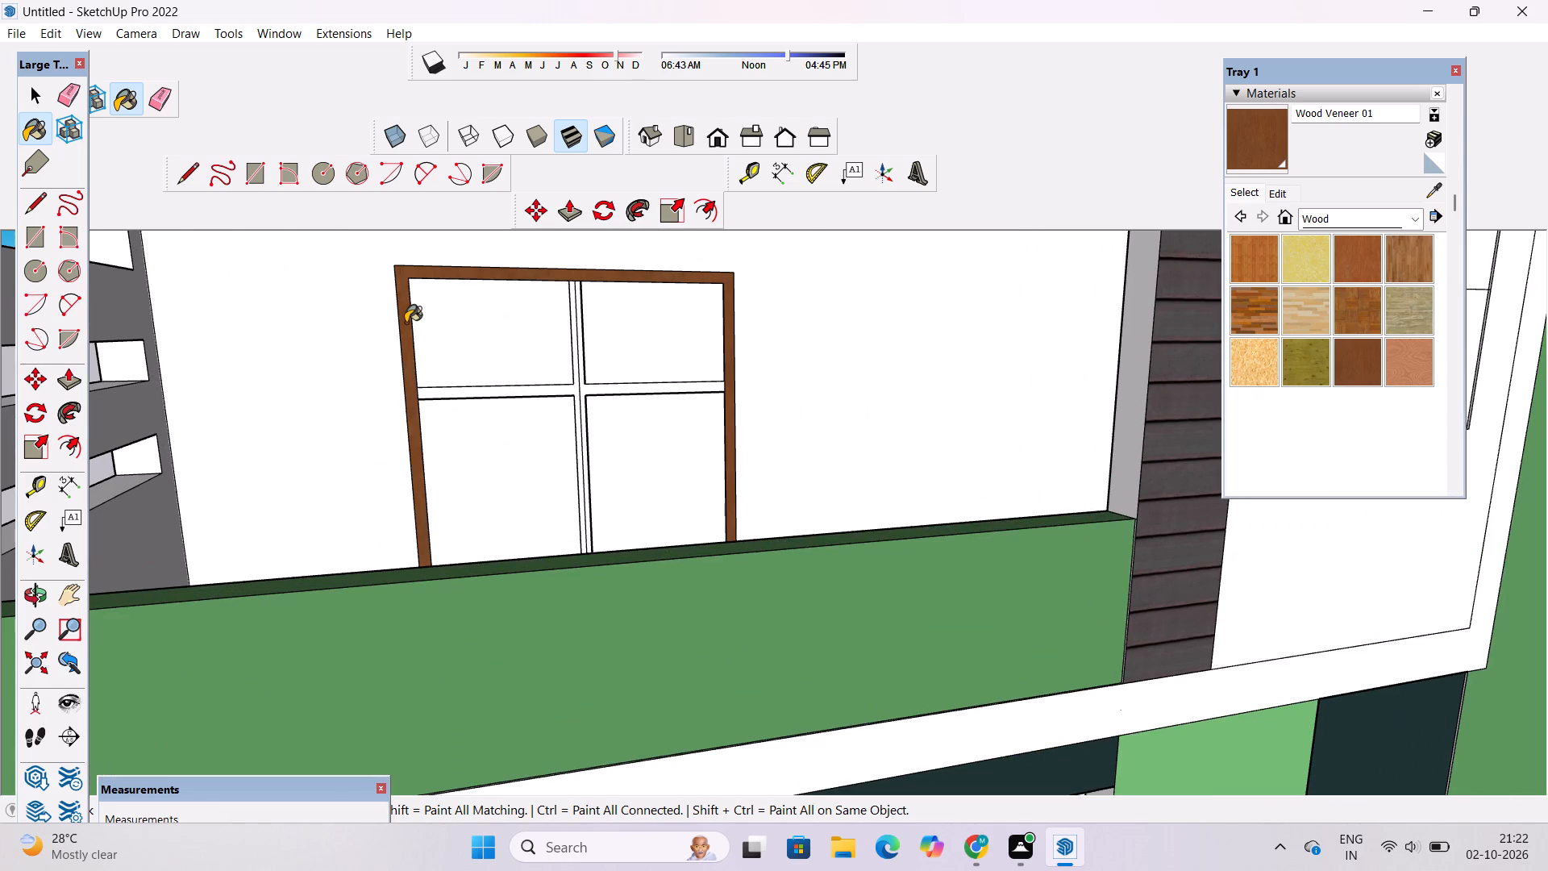
{"action": "scroll", "coordinate": [592, 340], "scroll_direction": "up", "scroll_amount": 7}
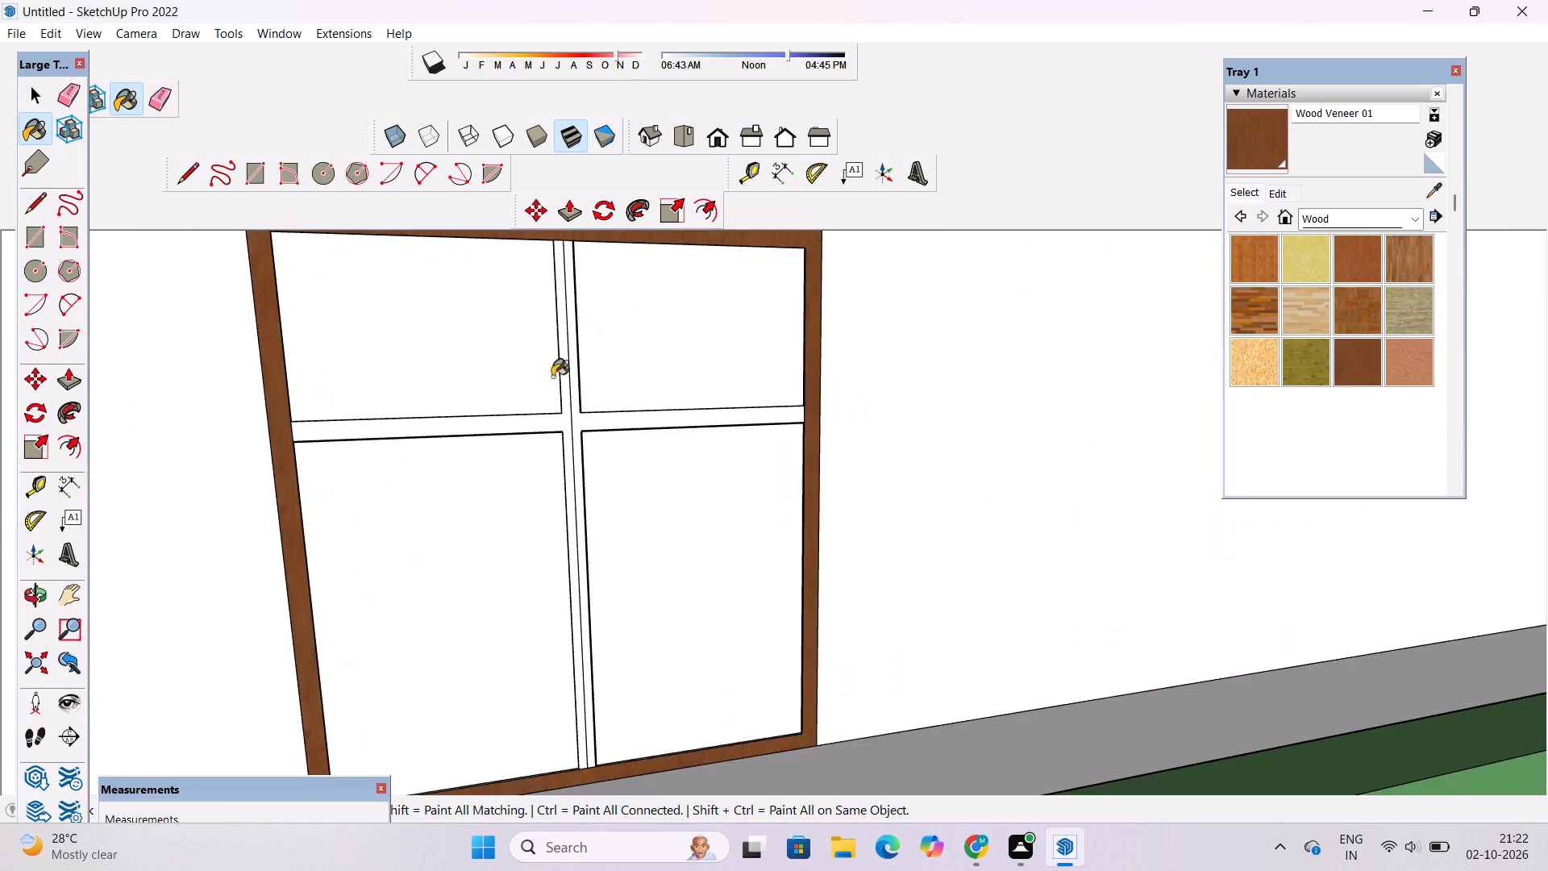
{"action": "scroll", "coordinate": [552, 377], "scroll_direction": "up", "scroll_amount": 3}
{"action": "left_click", "coordinate": [570, 348]}
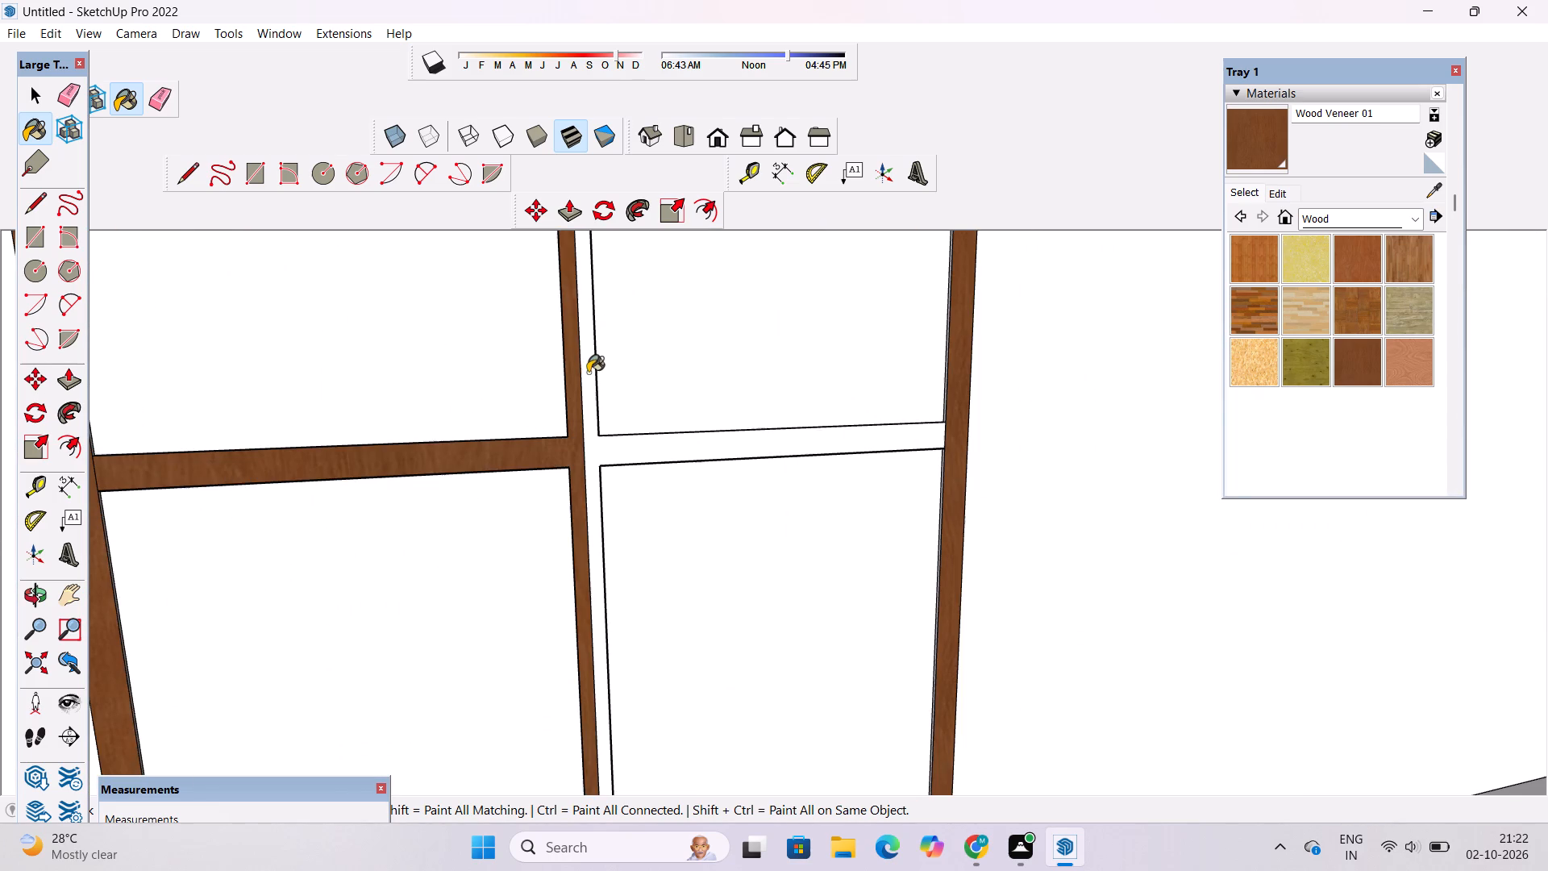
{"action": "left_click", "coordinate": [588, 373]}
{"action": "scroll", "coordinate": [566, 374], "scroll_direction": "down", "scroll_amount": 17}
{"action": "scroll", "coordinate": [412, 423], "scroll_direction": "down", "scroll_amount": 4}
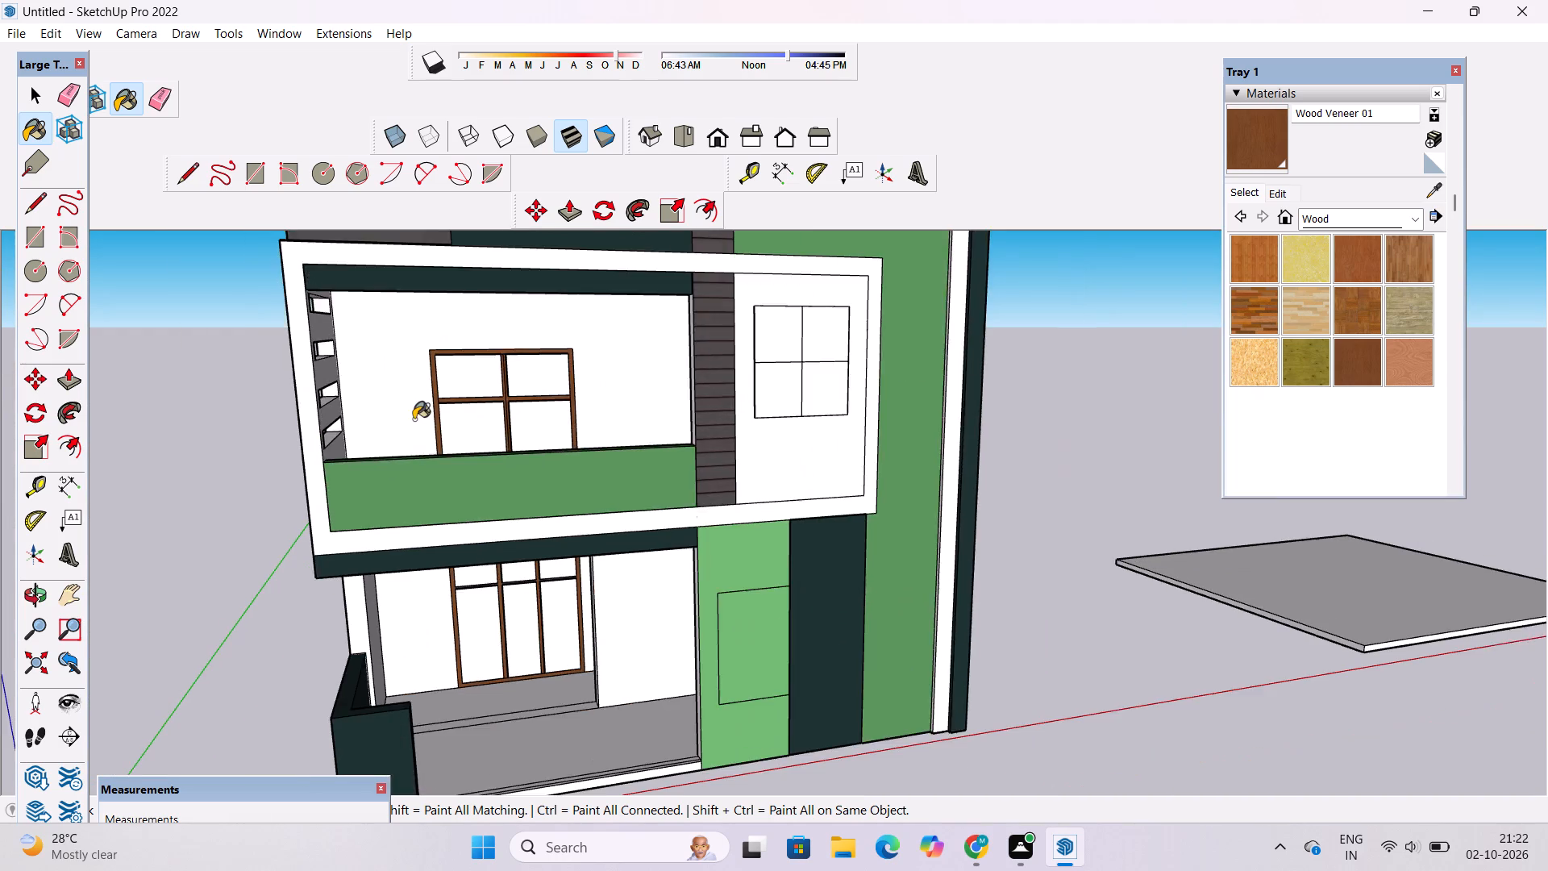
{"action": "scroll", "coordinate": [414, 428], "scroll_direction": "down", "scroll_amount": 2}
{"action": "key", "text": "space"}
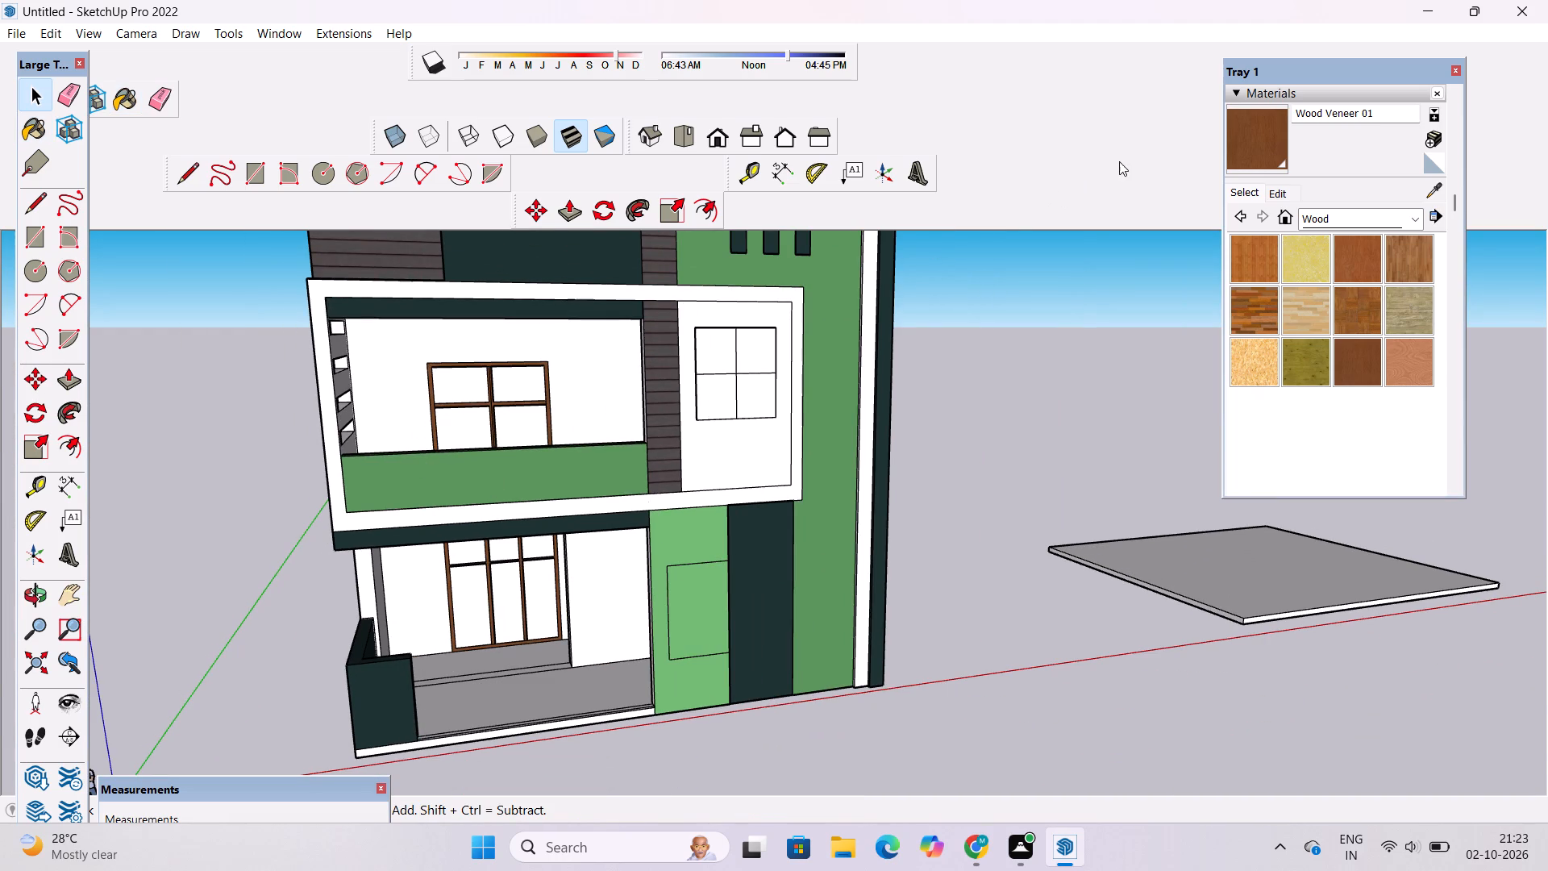
Paint the three lower panels of the porch door and the two lower panels of the balcony door with Wood Veneer 01.
{"action": "left_click", "coordinate": [1256, 140]}
{"action": "left_click", "coordinate": [463, 587]}
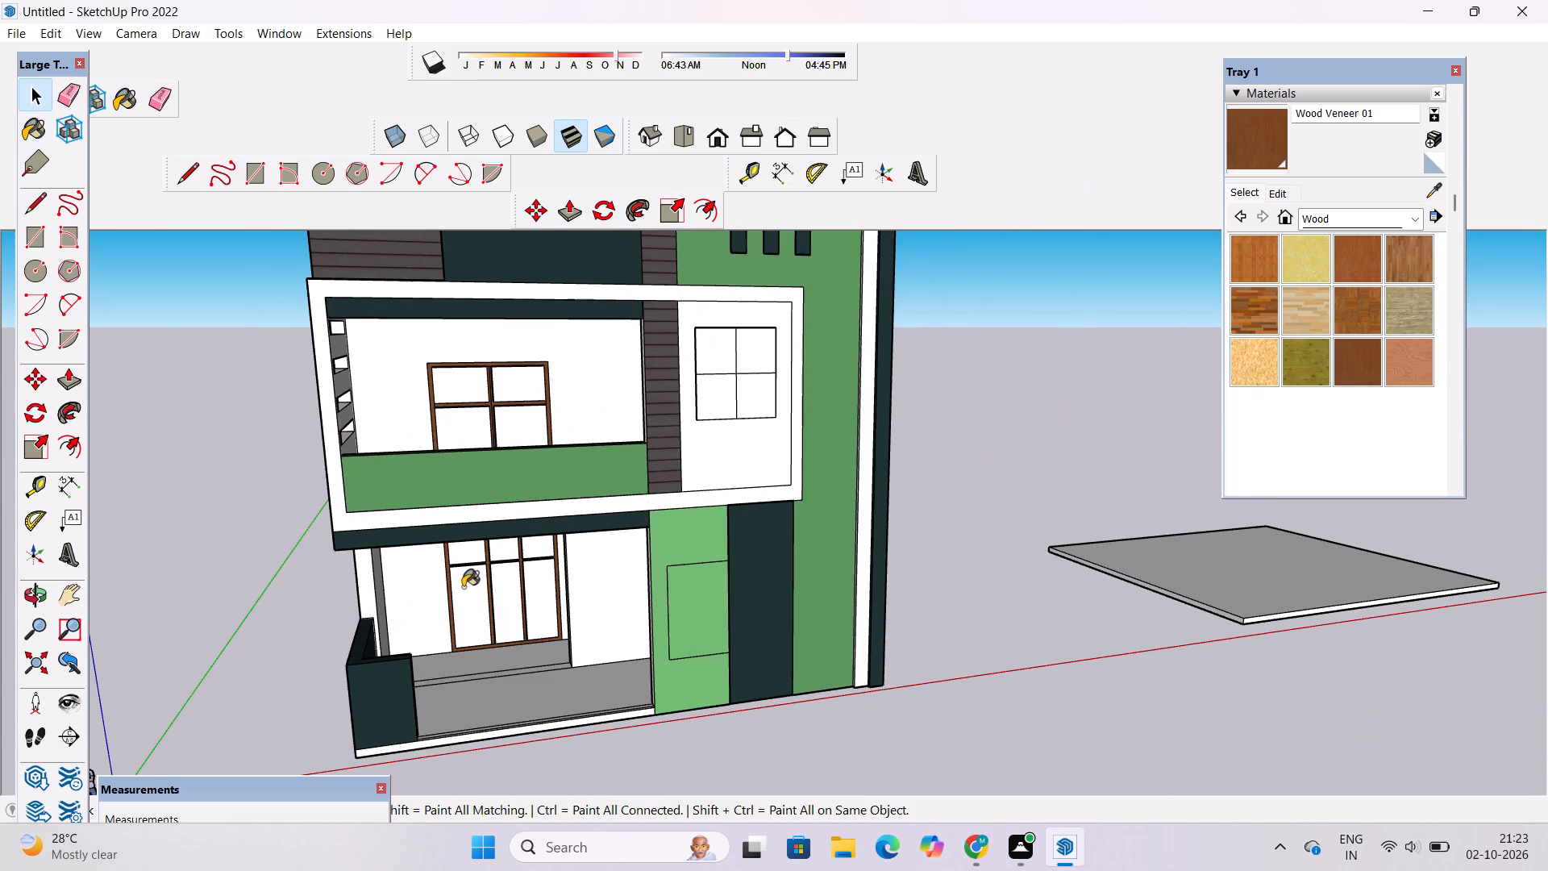
{"action": "left_click", "coordinate": [501, 587]}
{"action": "left_click", "coordinate": [531, 590]}
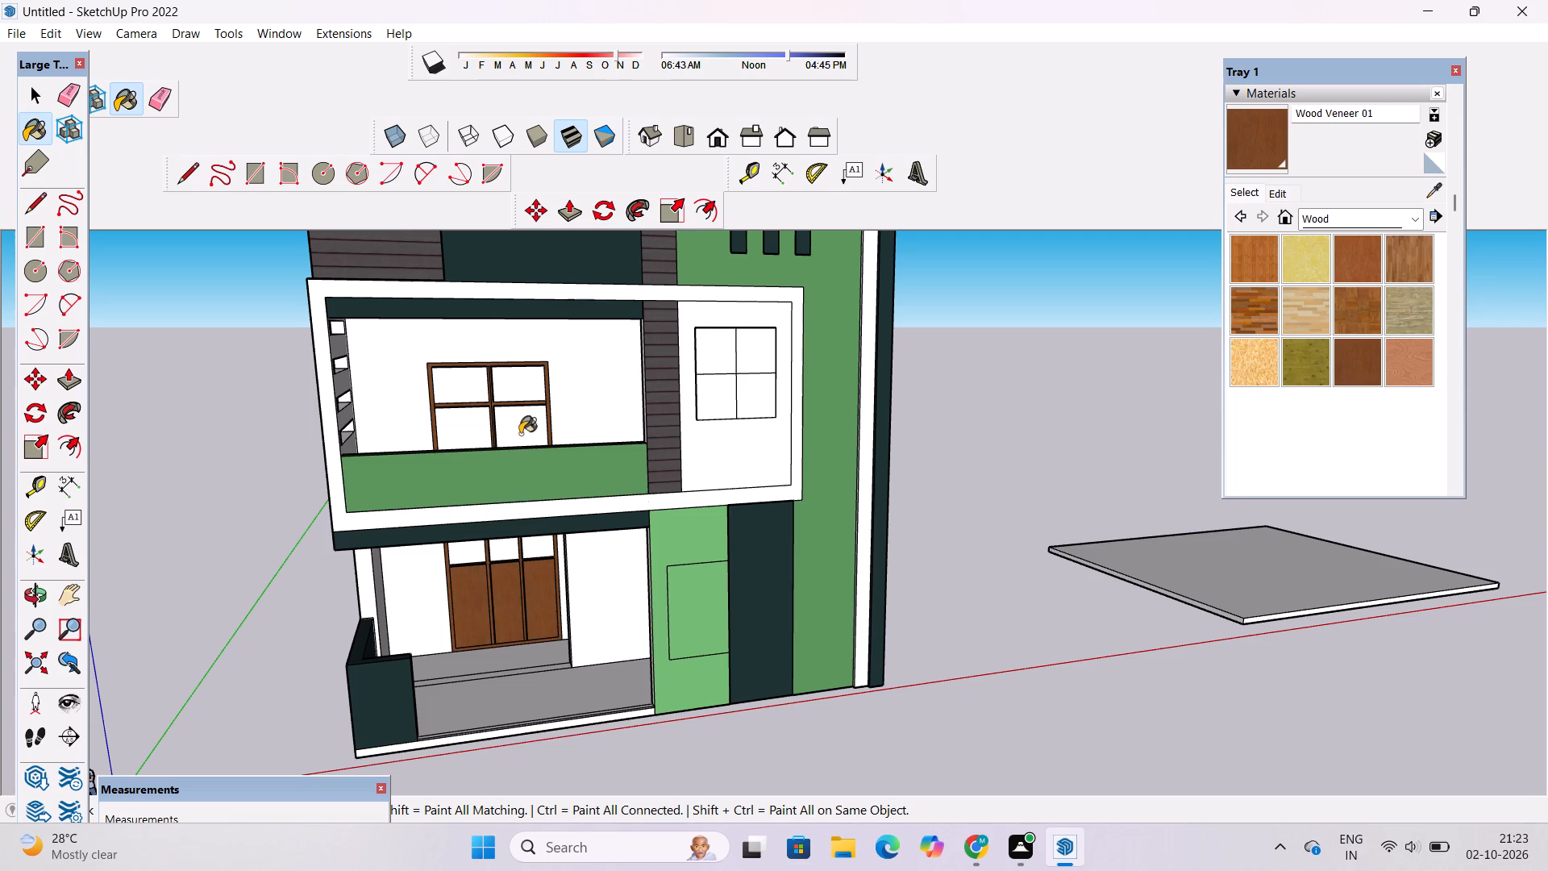
{"action": "left_click", "coordinate": [520, 425]}
{"action": "left_click", "coordinate": [460, 430]}
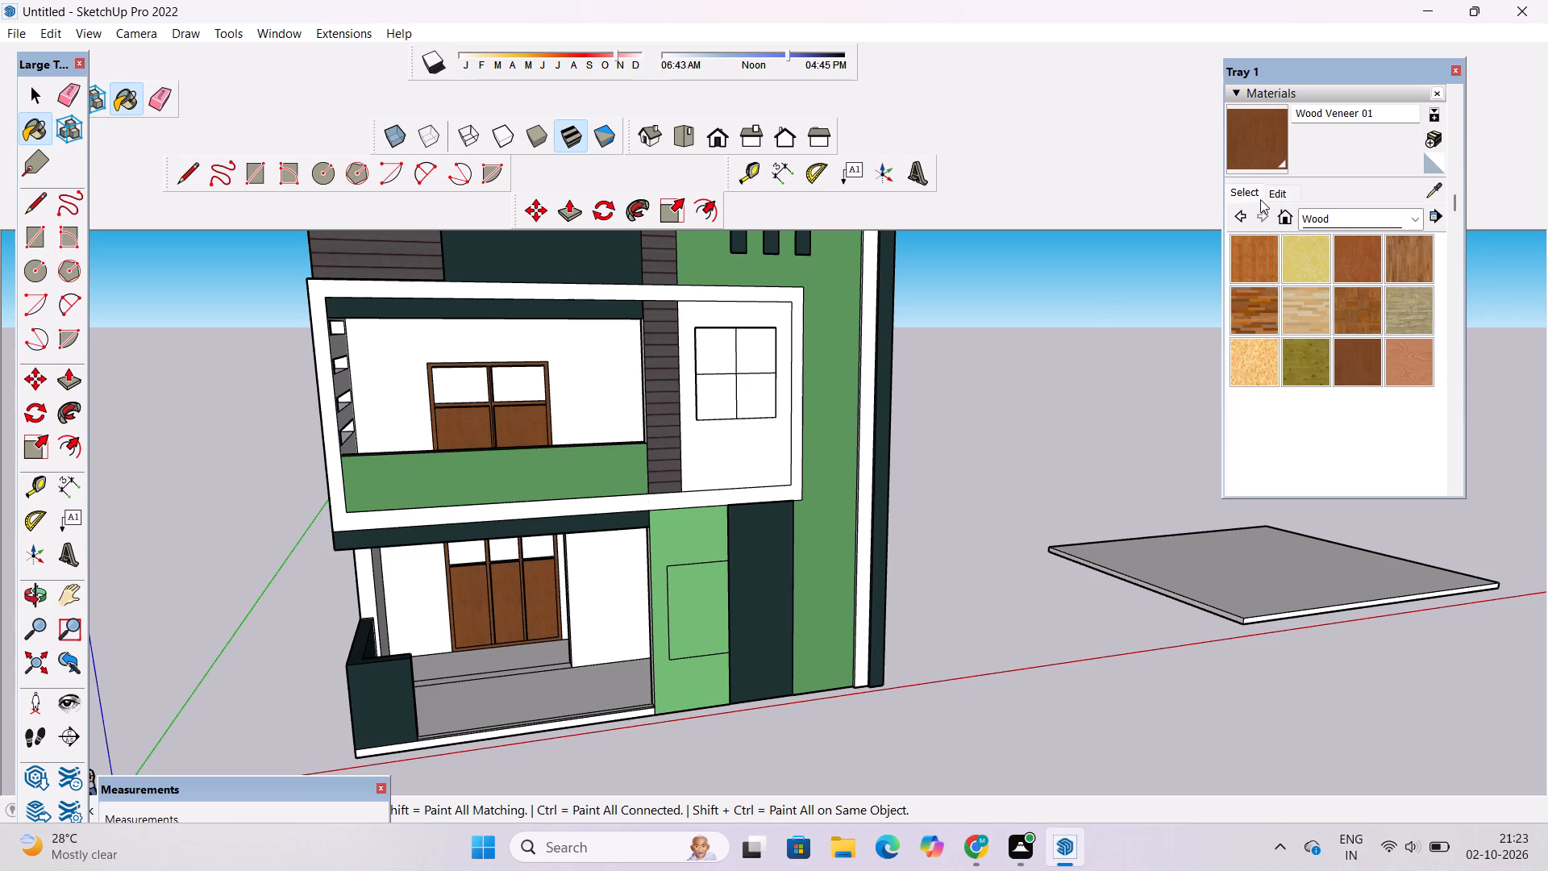
Apply Translucent Glass Gray to the balcony door's two upper panes and the four panes of the adjacent upper-floor window.
{"action": "left_click", "coordinate": [1325, 225]}
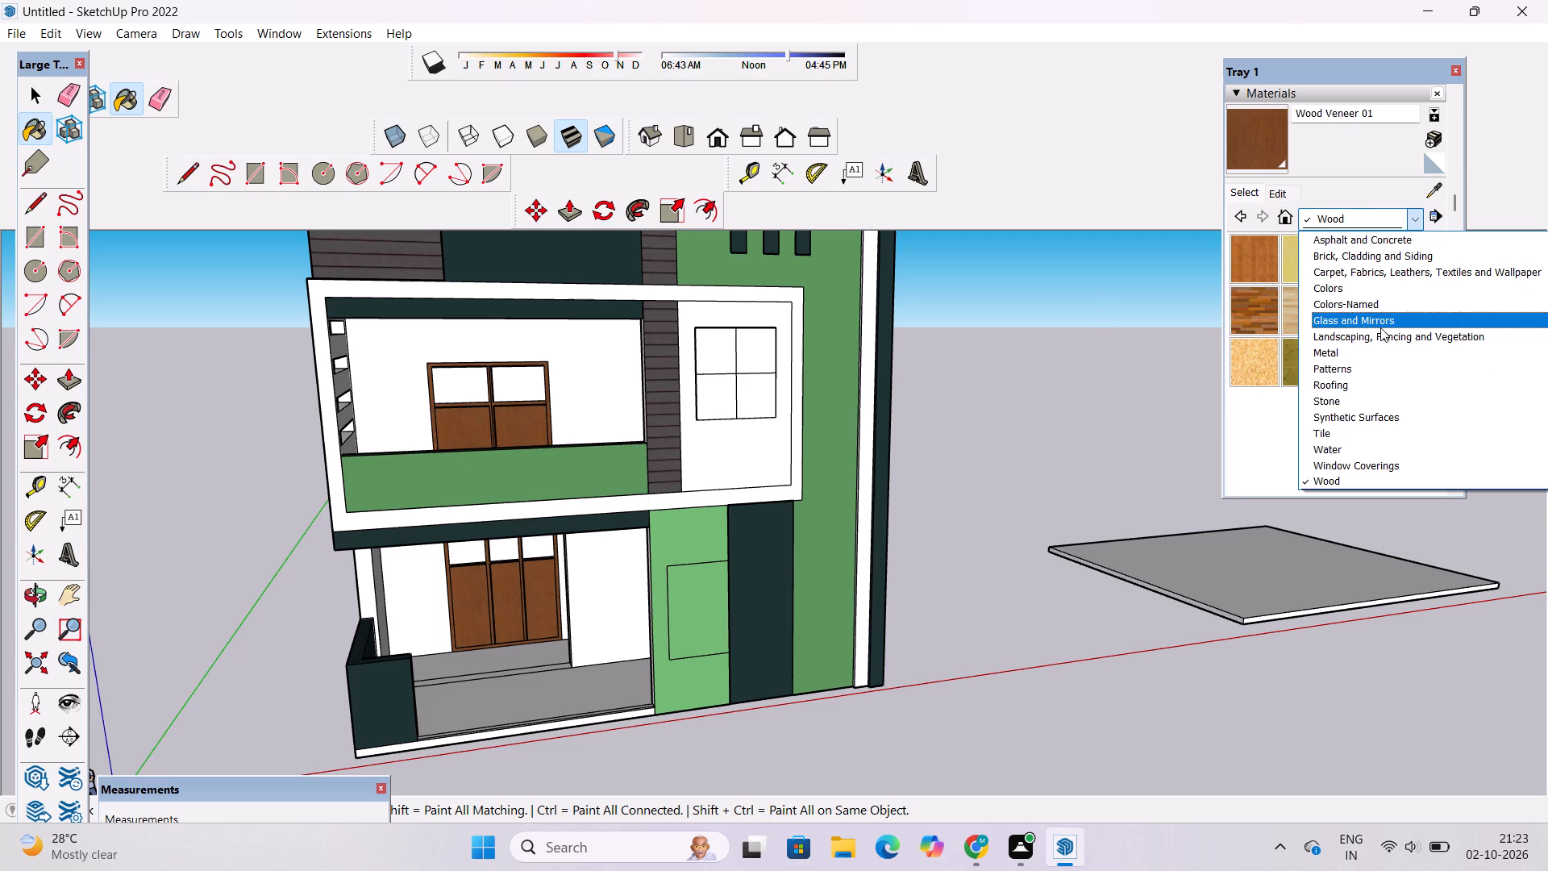
{"action": "left_click", "coordinate": [1380, 327]}
{"action": "left_click", "coordinate": [1396, 317]}
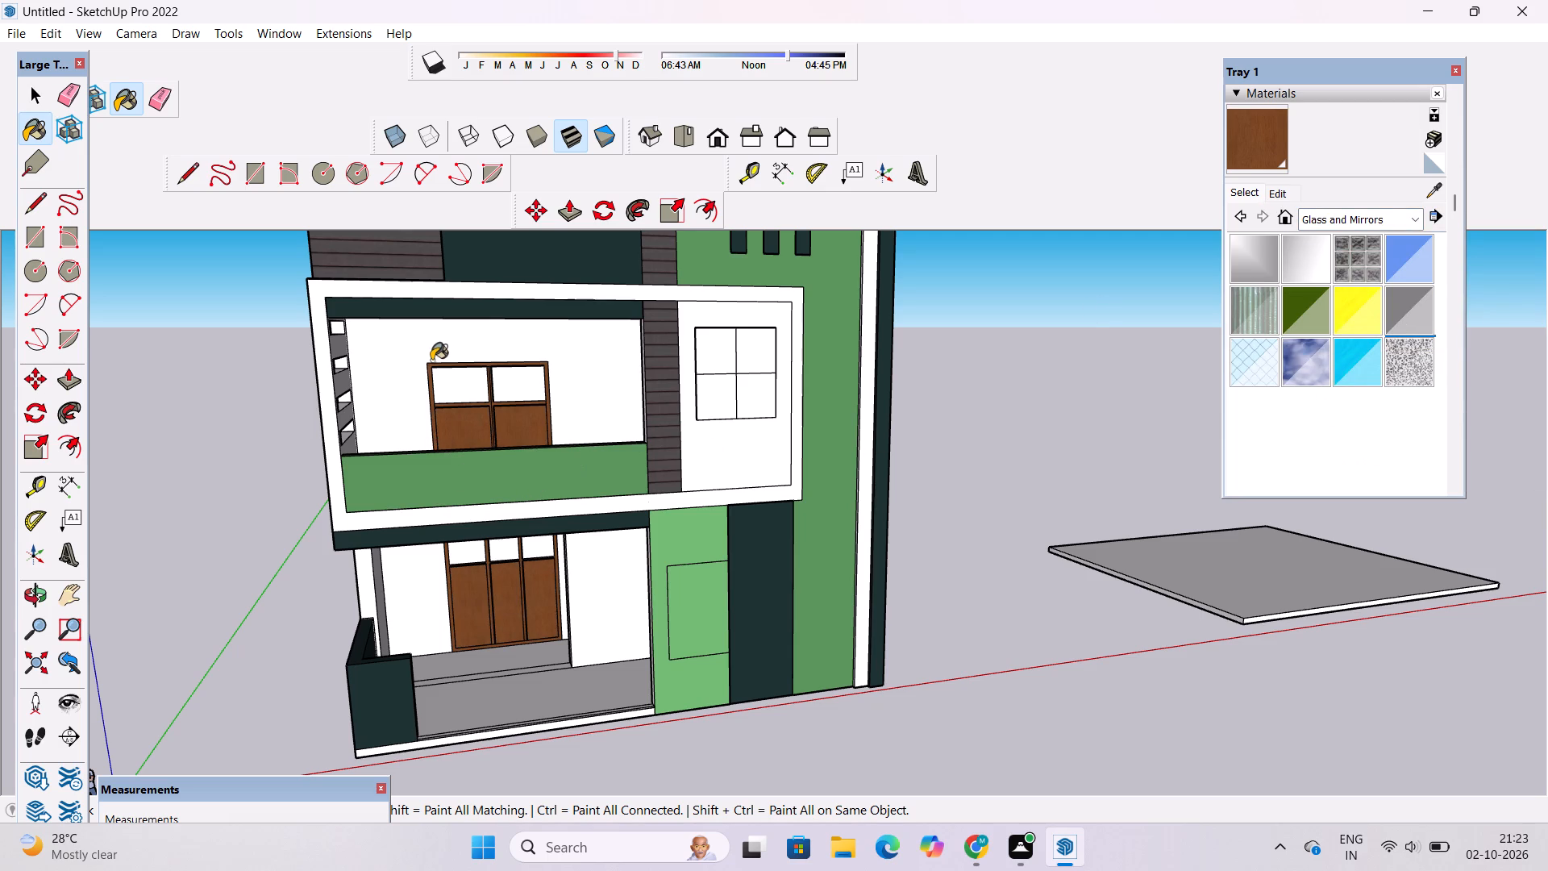
{"action": "left_click", "coordinate": [453, 376]}
{"action": "left_click", "coordinate": [517, 386]}
{"action": "left_click", "coordinate": [717, 348]}
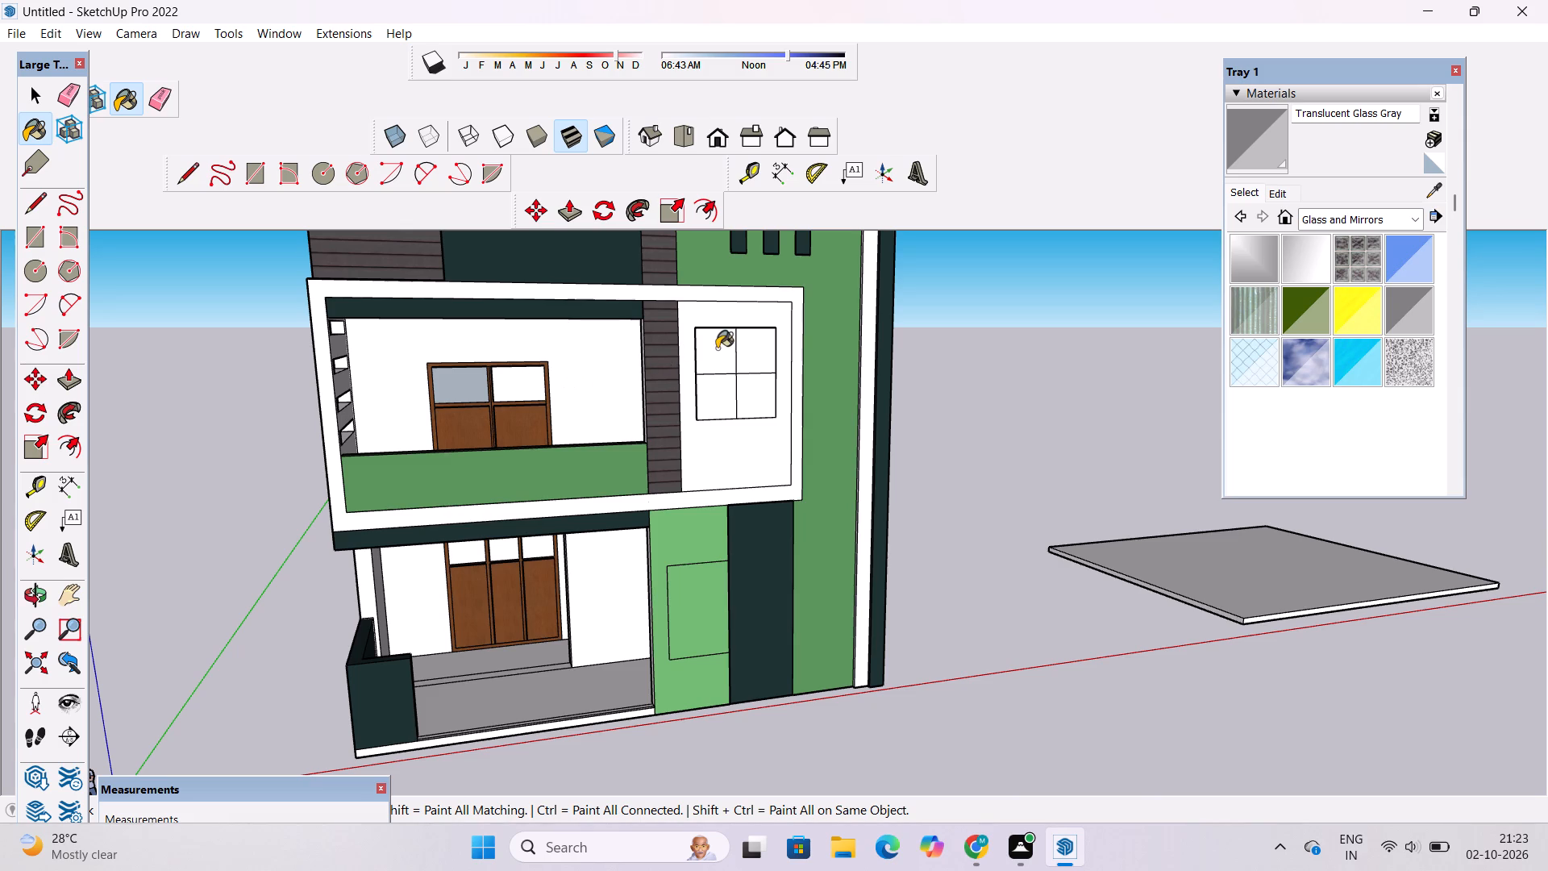
{"action": "left_click", "coordinate": [755, 352]}
{"action": "left_click", "coordinate": [724, 393]}
{"action": "left_click", "coordinate": [747, 390]}
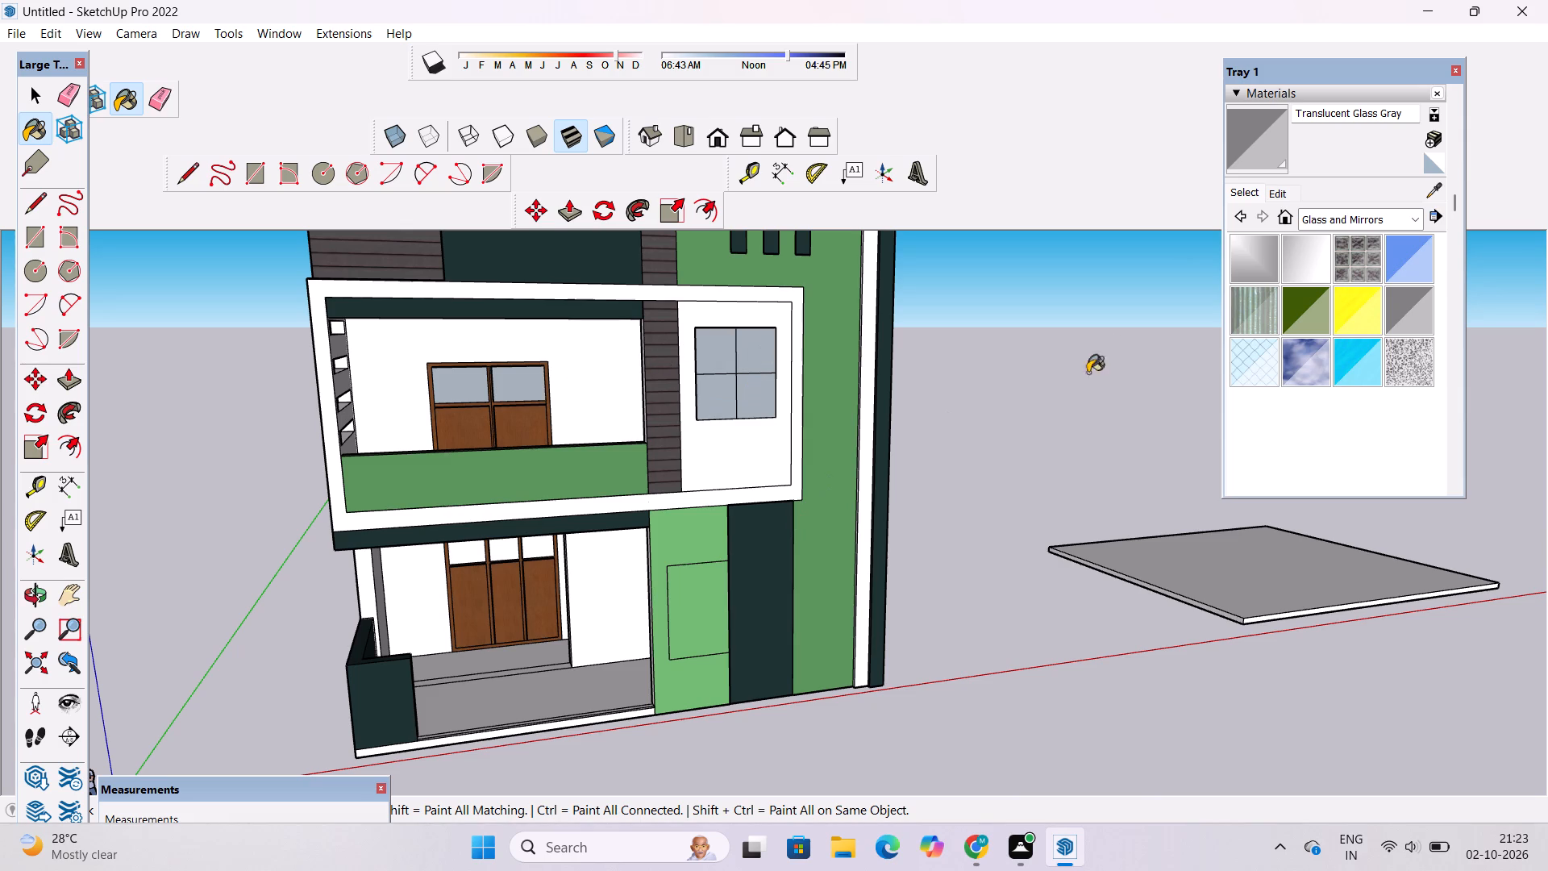
Change the colour of the Translucent Glass Gray material to a dark green.
{"action": "left_click", "coordinate": [1282, 196]}
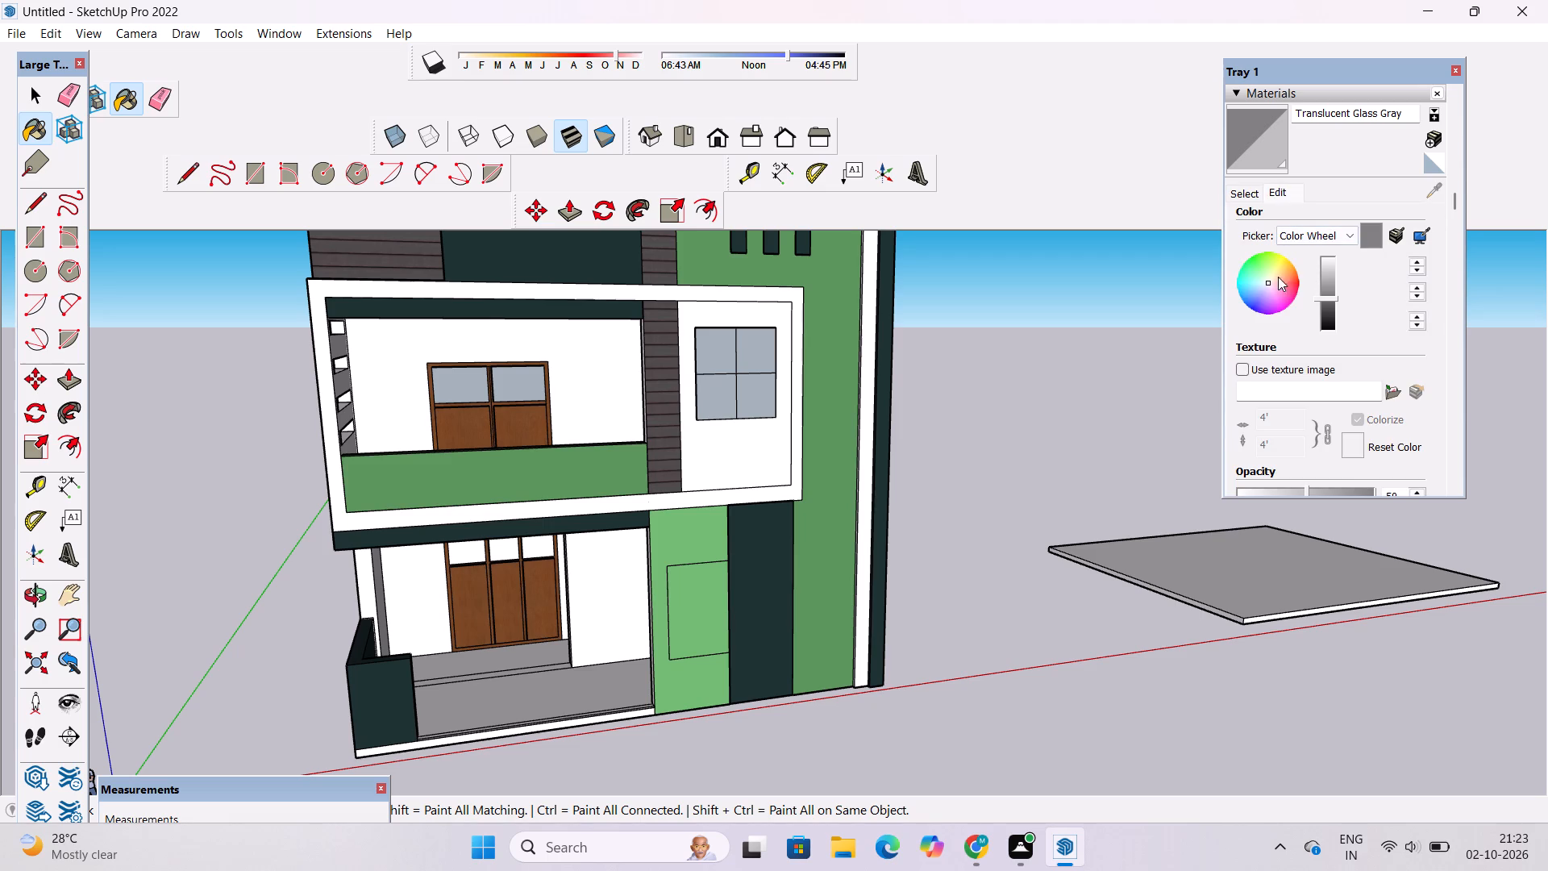
{"action": "left_click", "coordinate": [1271, 269]}
{"action": "left_click", "coordinate": [1260, 269]}
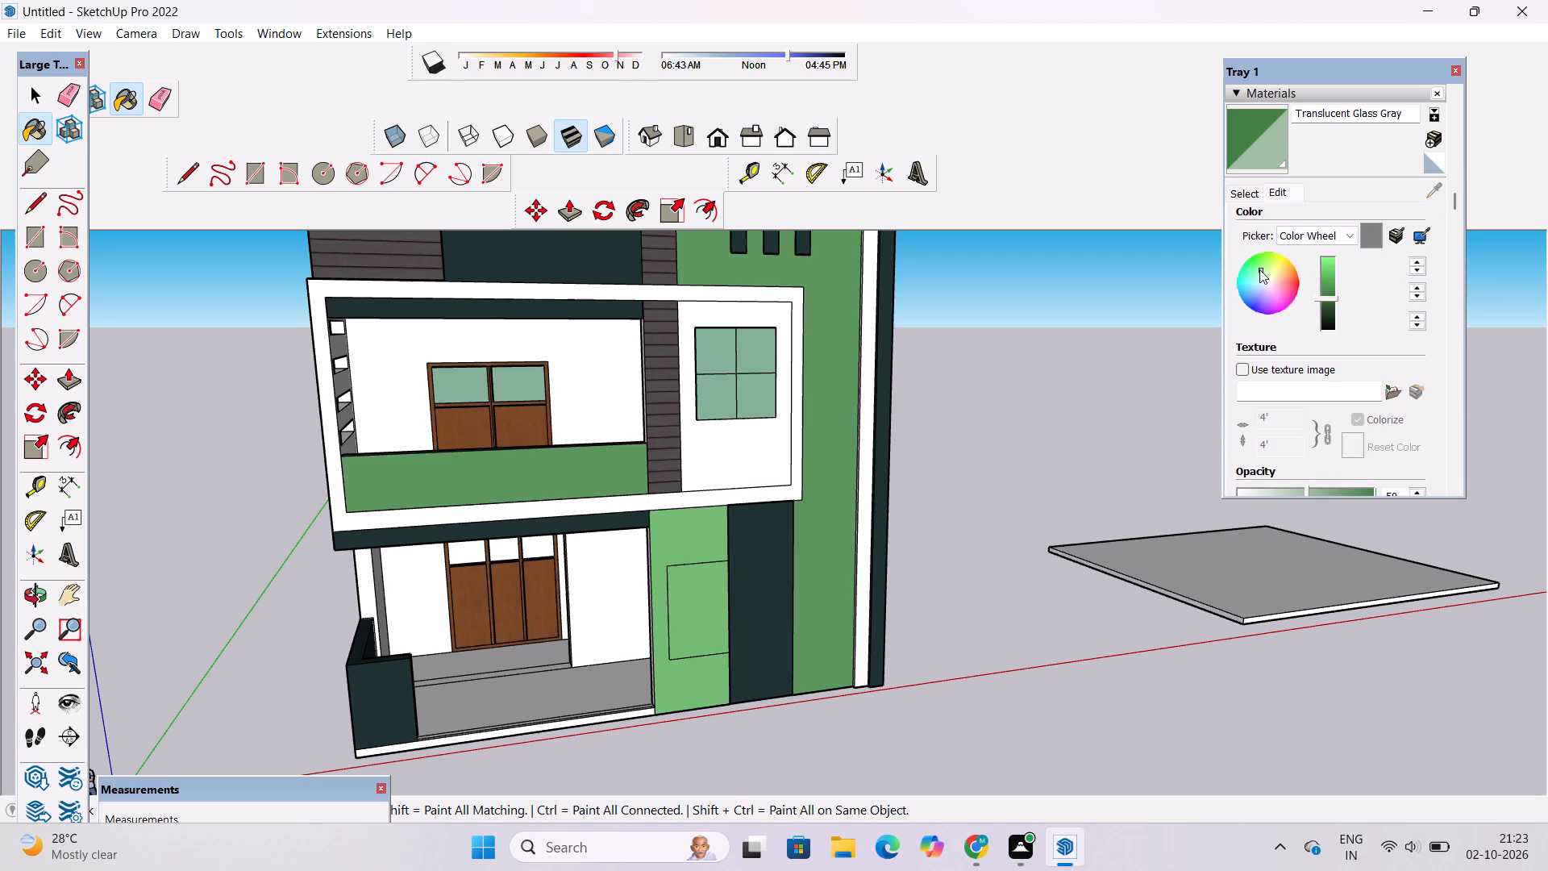
{"action": "left_click", "coordinate": [1259, 269]}
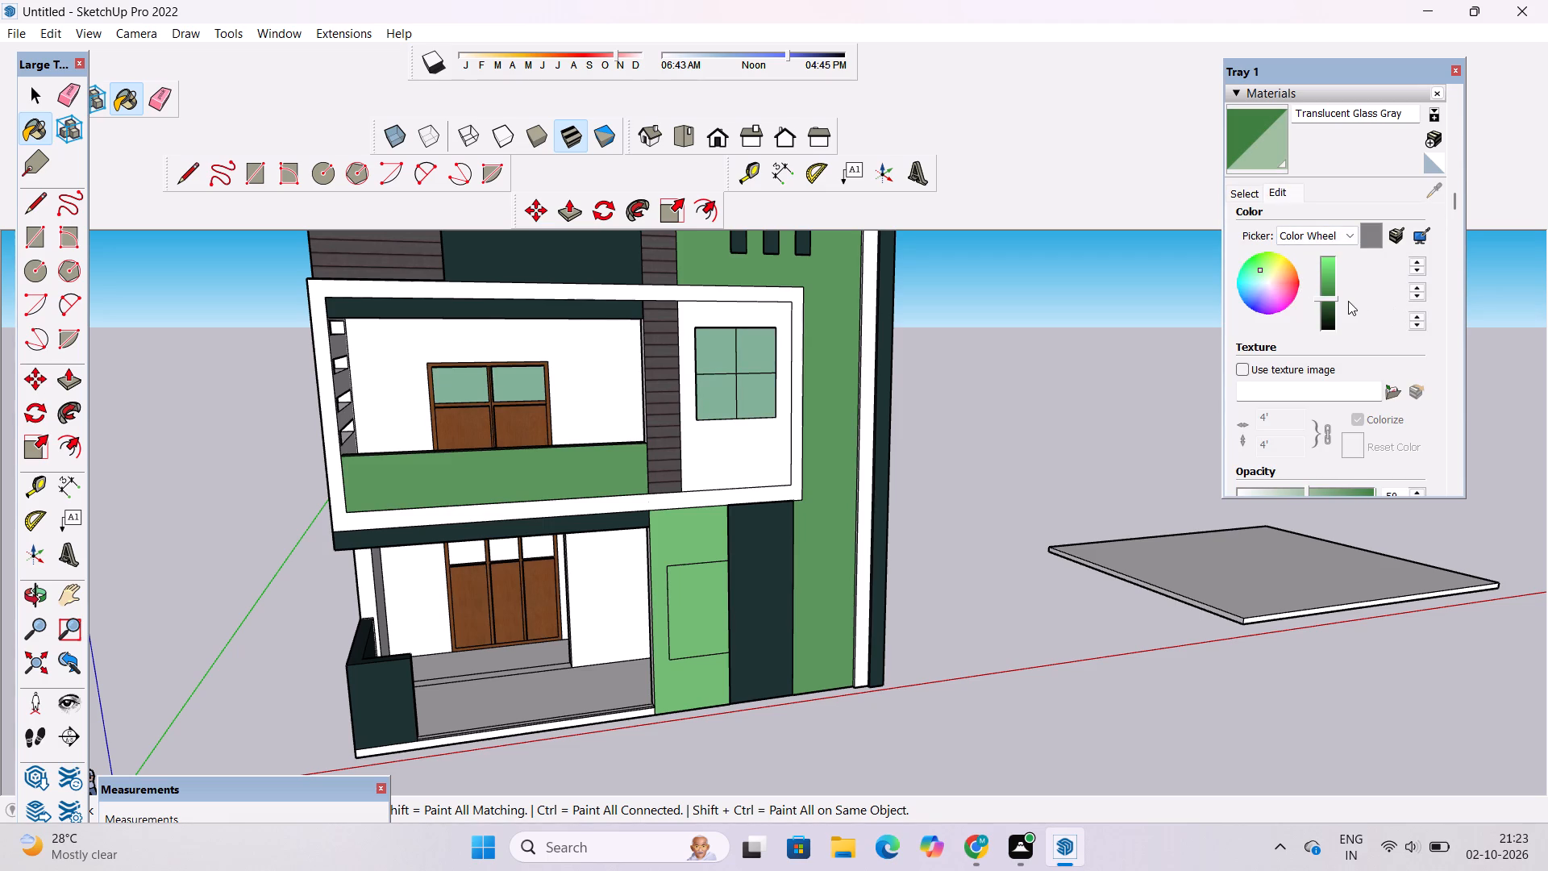
{"action": "left_click", "coordinate": [1331, 309]}
{"action": "left_click", "coordinate": [1329, 309]}
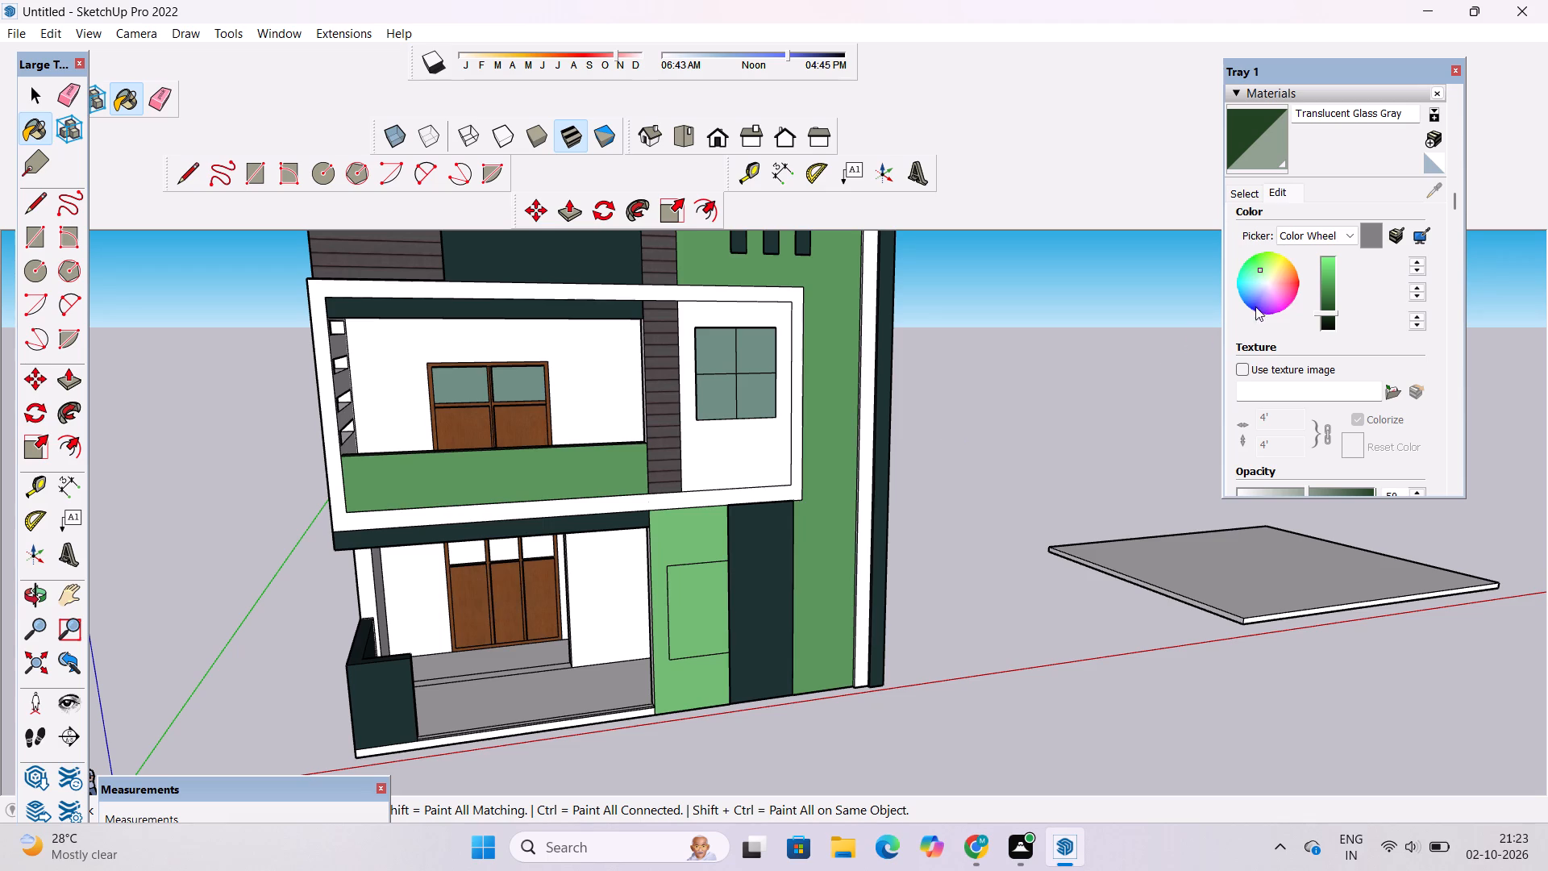
Examine the facade with its wood doors and green-tinted glass from a distance and from several angles.
{"action": "scroll", "coordinate": [652, 549], "scroll_direction": "down", "scroll_amount": 2}
{"action": "key", "text": "space"}
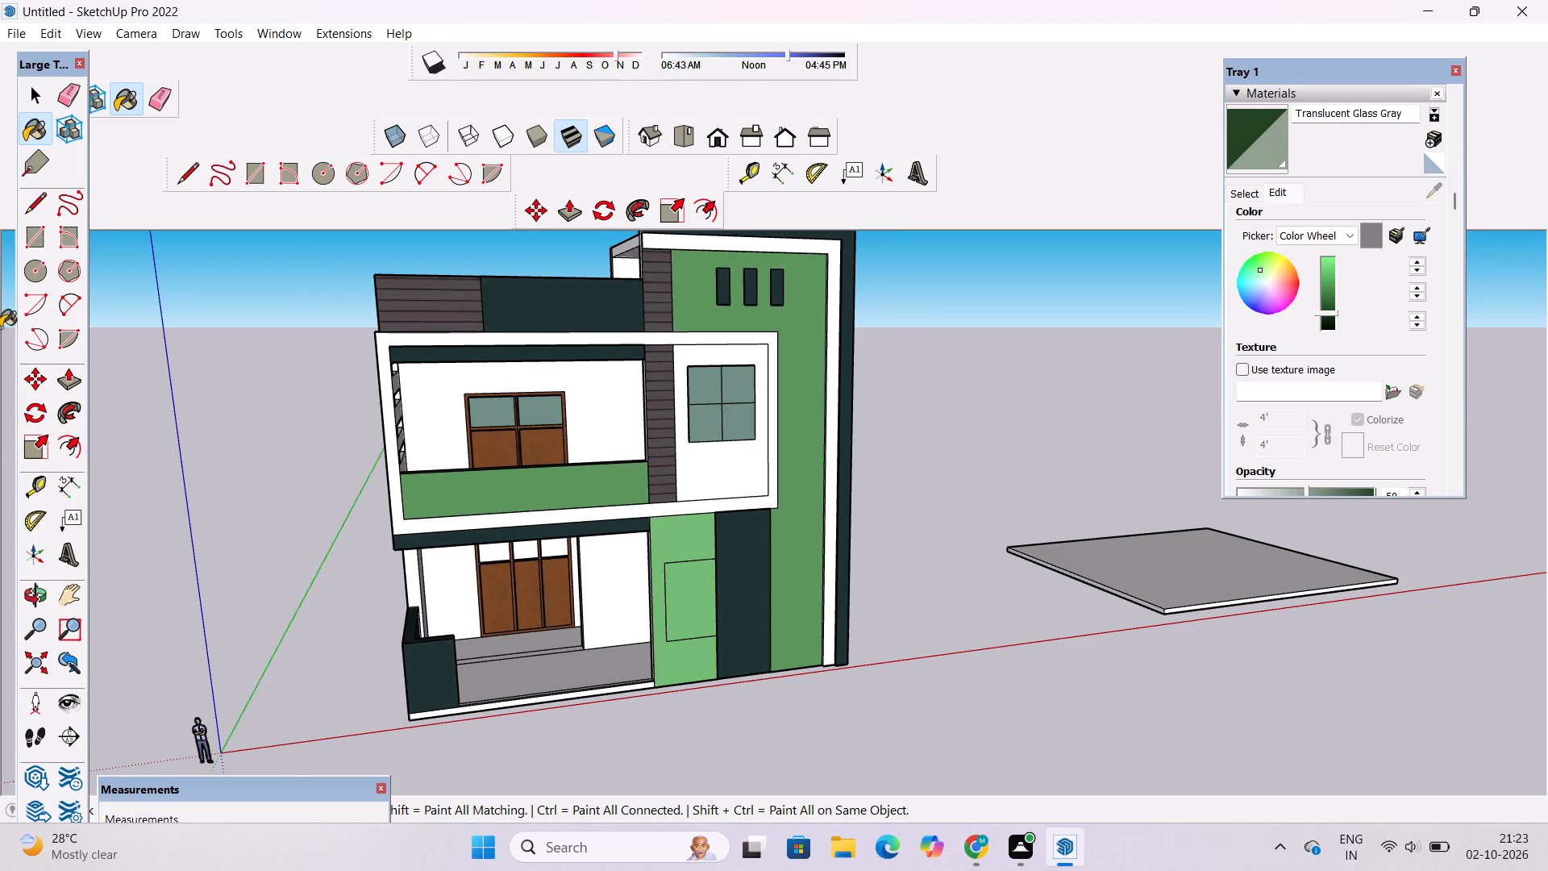
{"action": "left_click", "coordinate": [41, 594]}
{"action": "scroll", "coordinate": [328, 529], "scroll_direction": "down", "scroll_amount": 4}
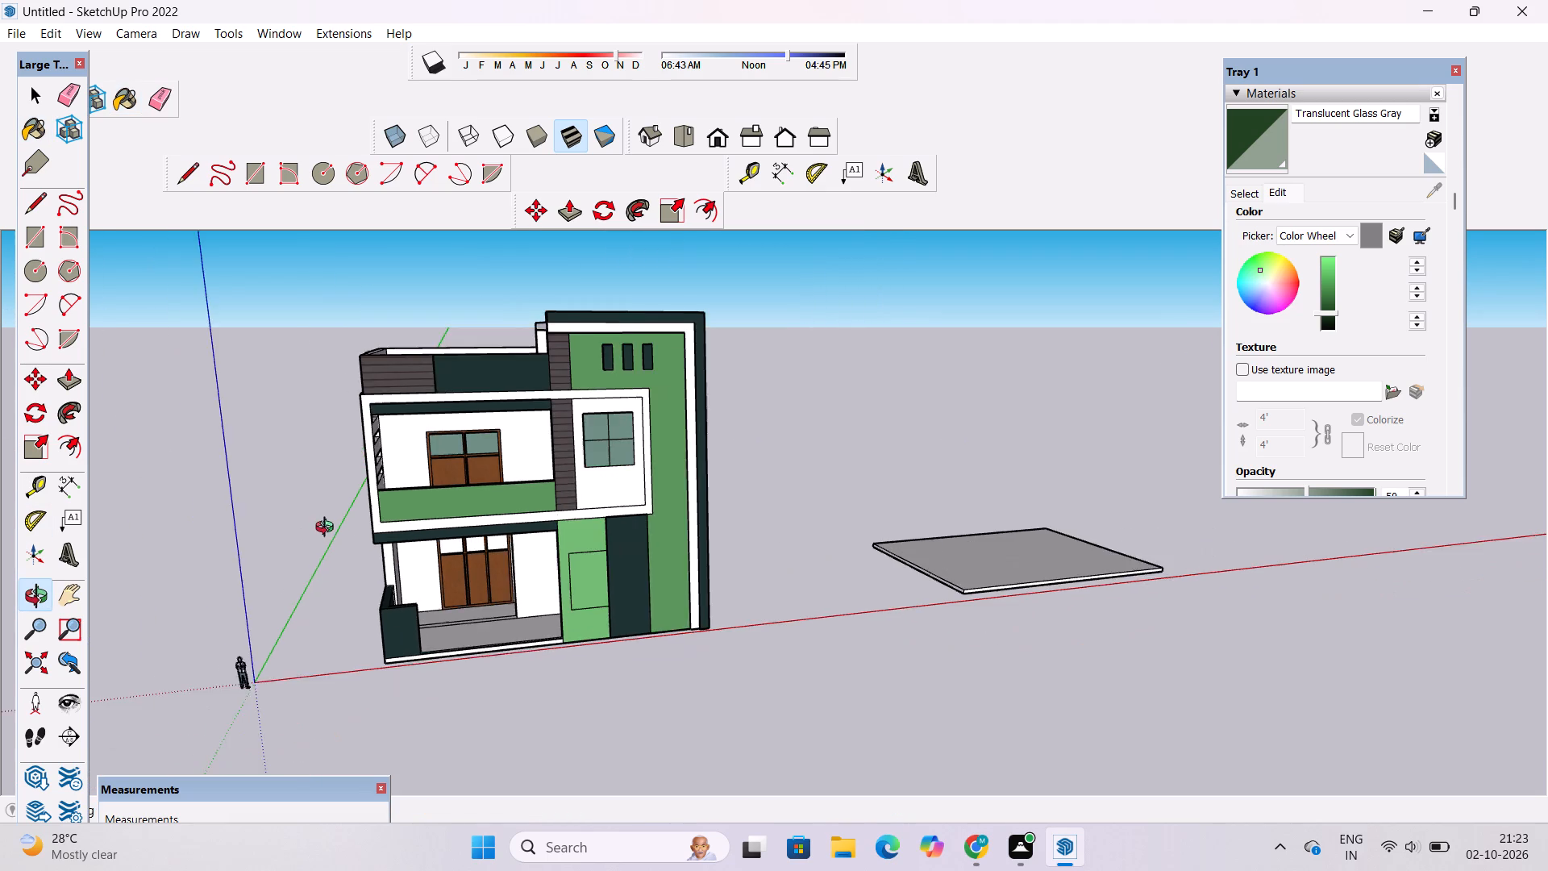
{"action": "left_click_drag", "start_coordinate": [339, 529], "coordinate": [403, 543]}
{"action": "scroll", "coordinate": [470, 517], "scroll_direction": "up", "scroll_amount": 4}
{"action": "left_click_drag", "start_coordinate": [741, 507], "coordinate": [724, 495]}
{"action": "scroll", "coordinate": [425, 502], "scroll_direction": "down", "scroll_amount": 5}
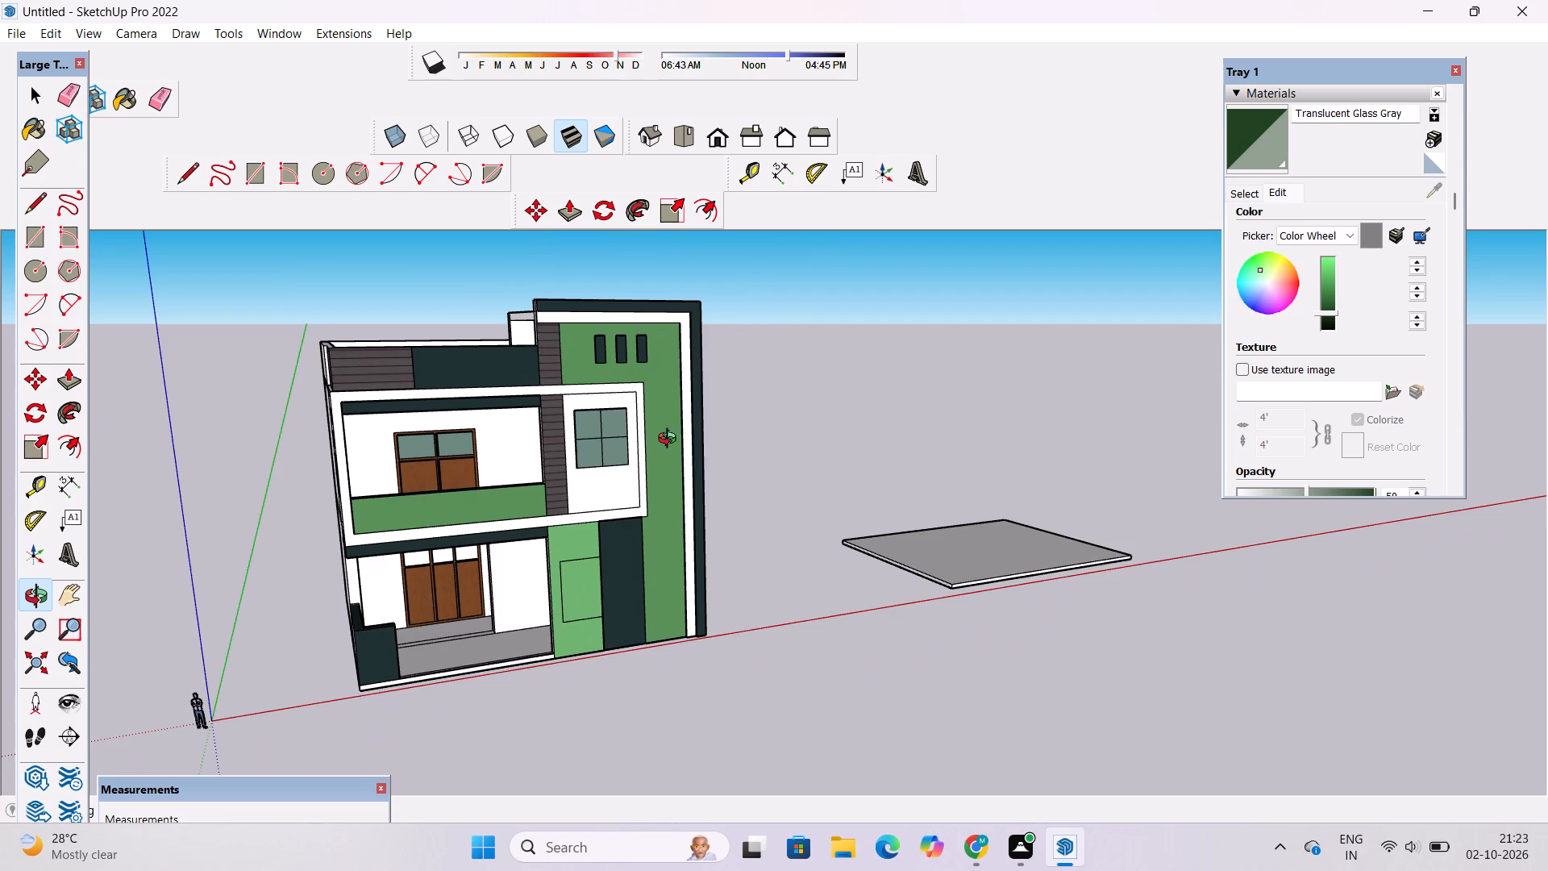
{"action": "scroll", "coordinate": [671, 440], "scroll_direction": "up", "scroll_amount": 3}
Paint the white wall around the upper-floor four-pane window with the Stone Sandstone Ashlar Light material from Brick, Cladding and Siding.
{"action": "left_click", "coordinate": [1238, 198]}
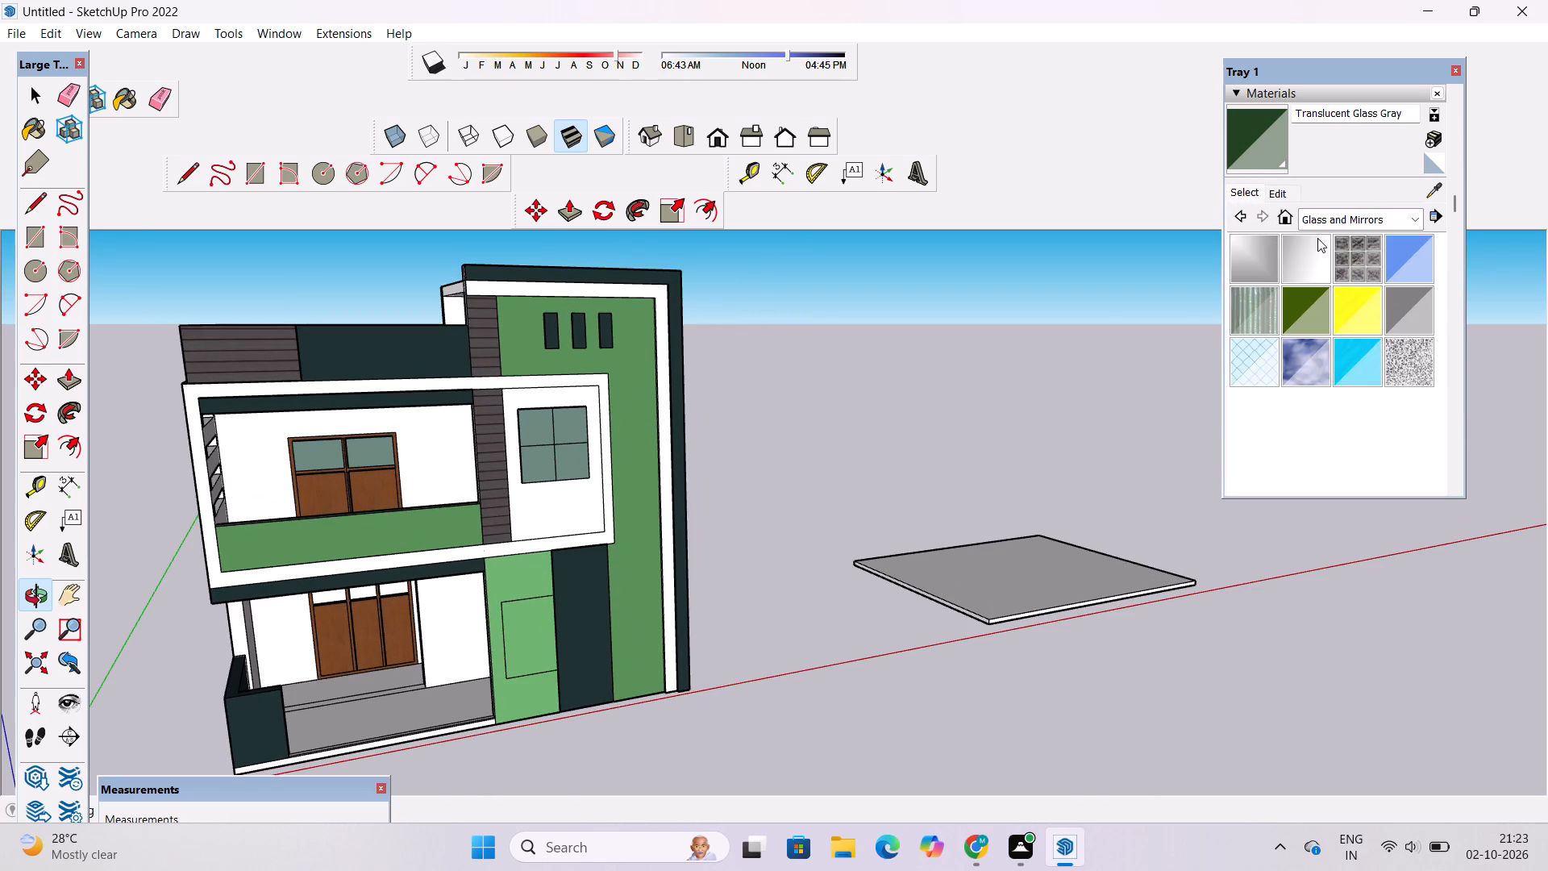
{"action": "left_click", "coordinate": [1331, 217]}
{"action": "left_click", "coordinate": [1346, 256]}
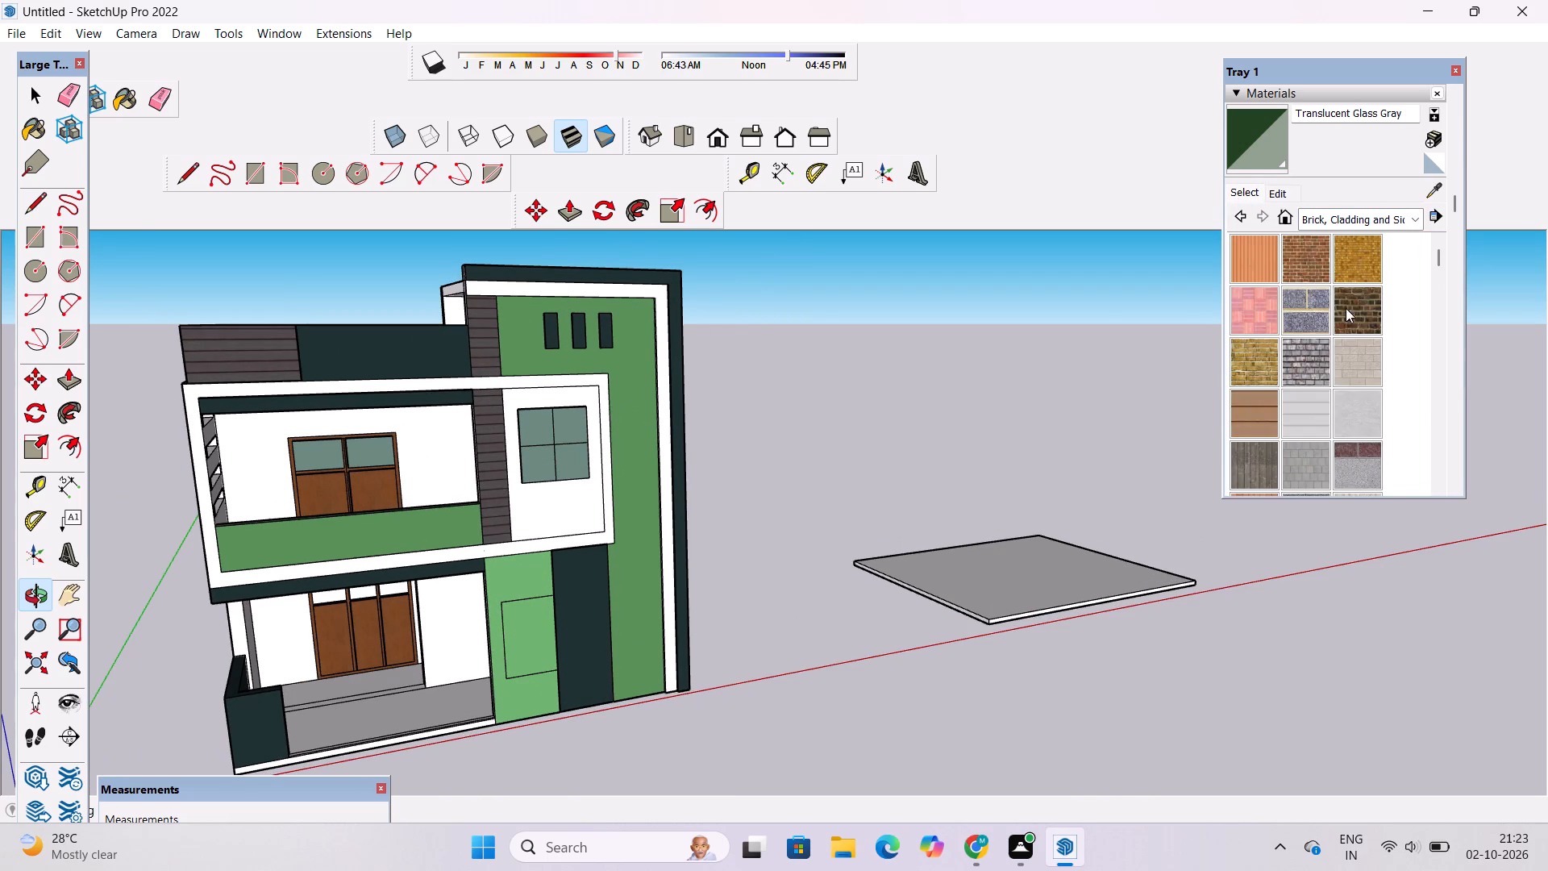
{"action": "scroll", "coordinate": [1353, 370], "scroll_direction": "down", "scroll_amount": 3}
{"action": "scroll", "coordinate": [1331, 373], "scroll_direction": "up", "scroll_amount": 1}
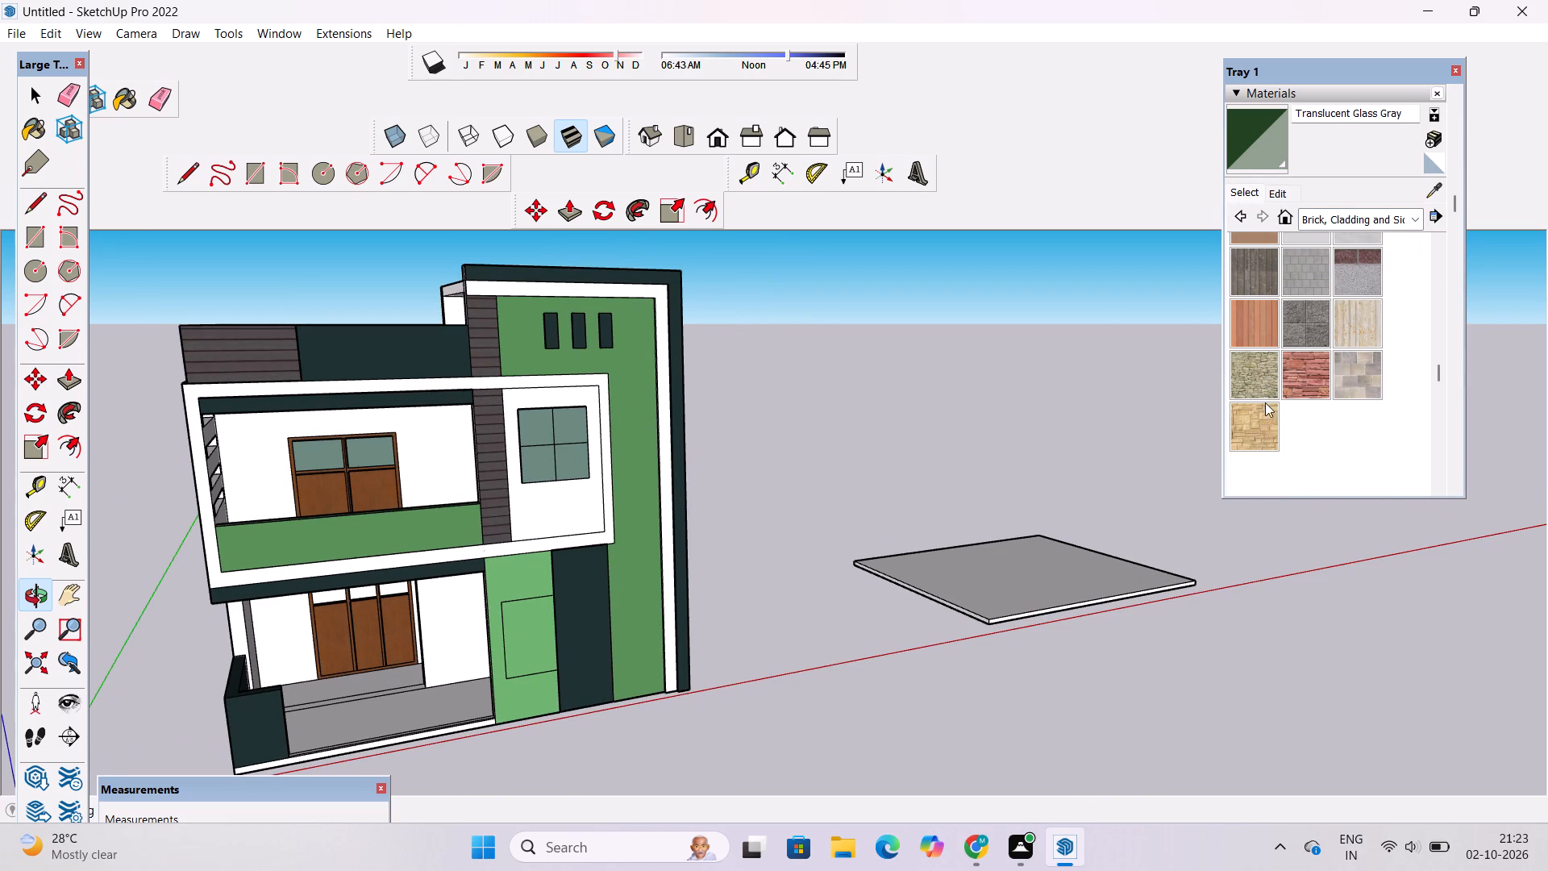
{"action": "left_click", "coordinate": [1259, 419]}
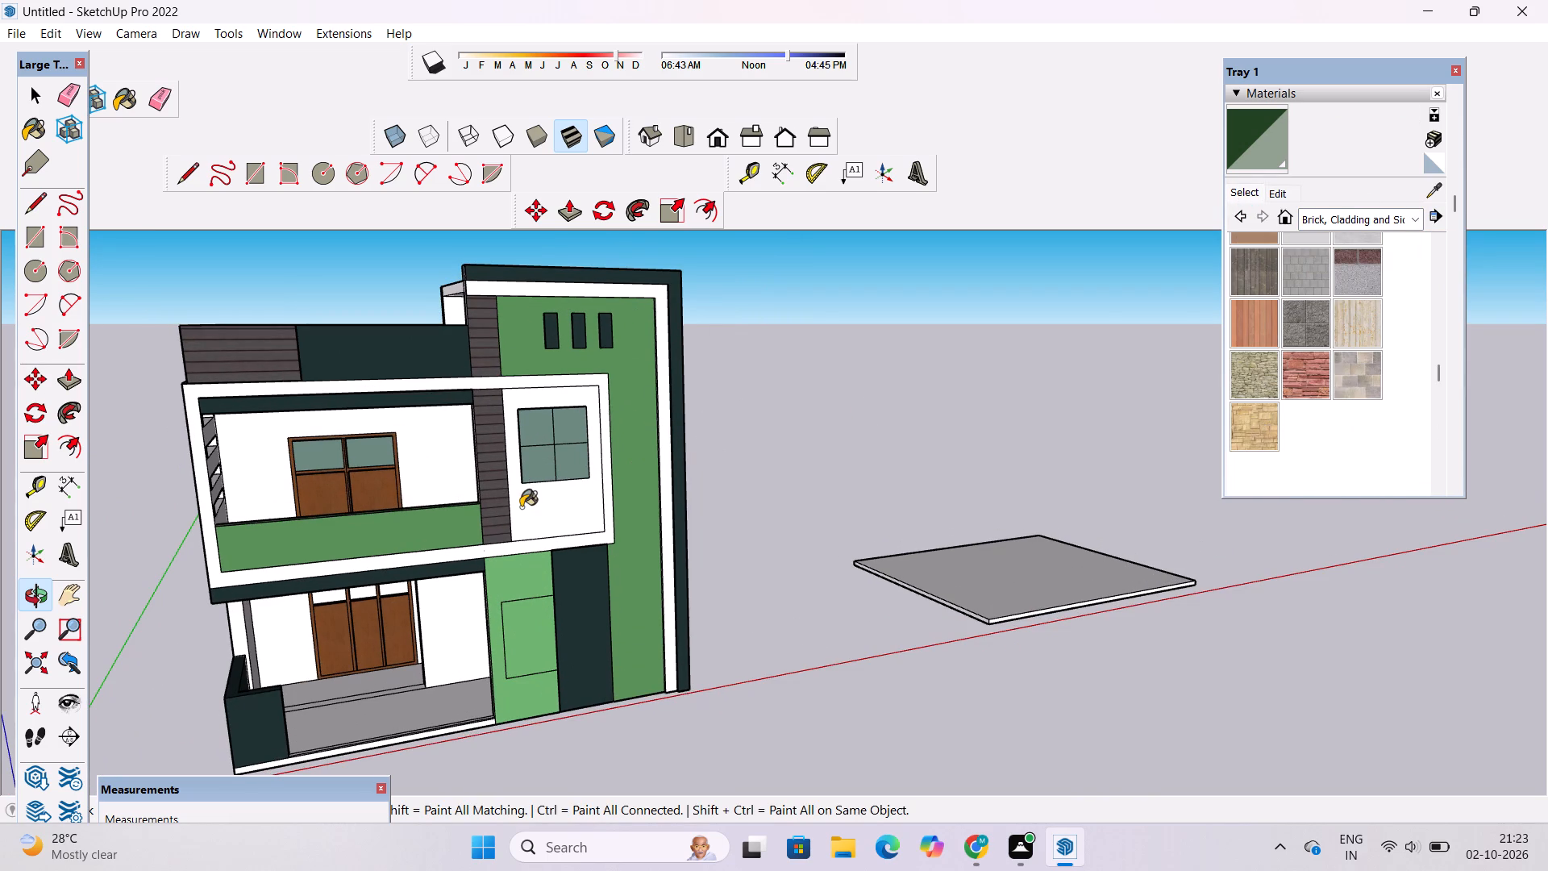
{"action": "left_click", "coordinate": [521, 507]}
{"action": "scroll", "coordinate": [656, 468], "scroll_direction": "down", "scroll_amount": 3}
Adjust the colour of the Stone Sandstone Ashlar Light material to a slightly pinkish, muted tan.
{"action": "scroll", "coordinate": [1310, 174], "scroll_direction": "up", "scroll_amount": 3}
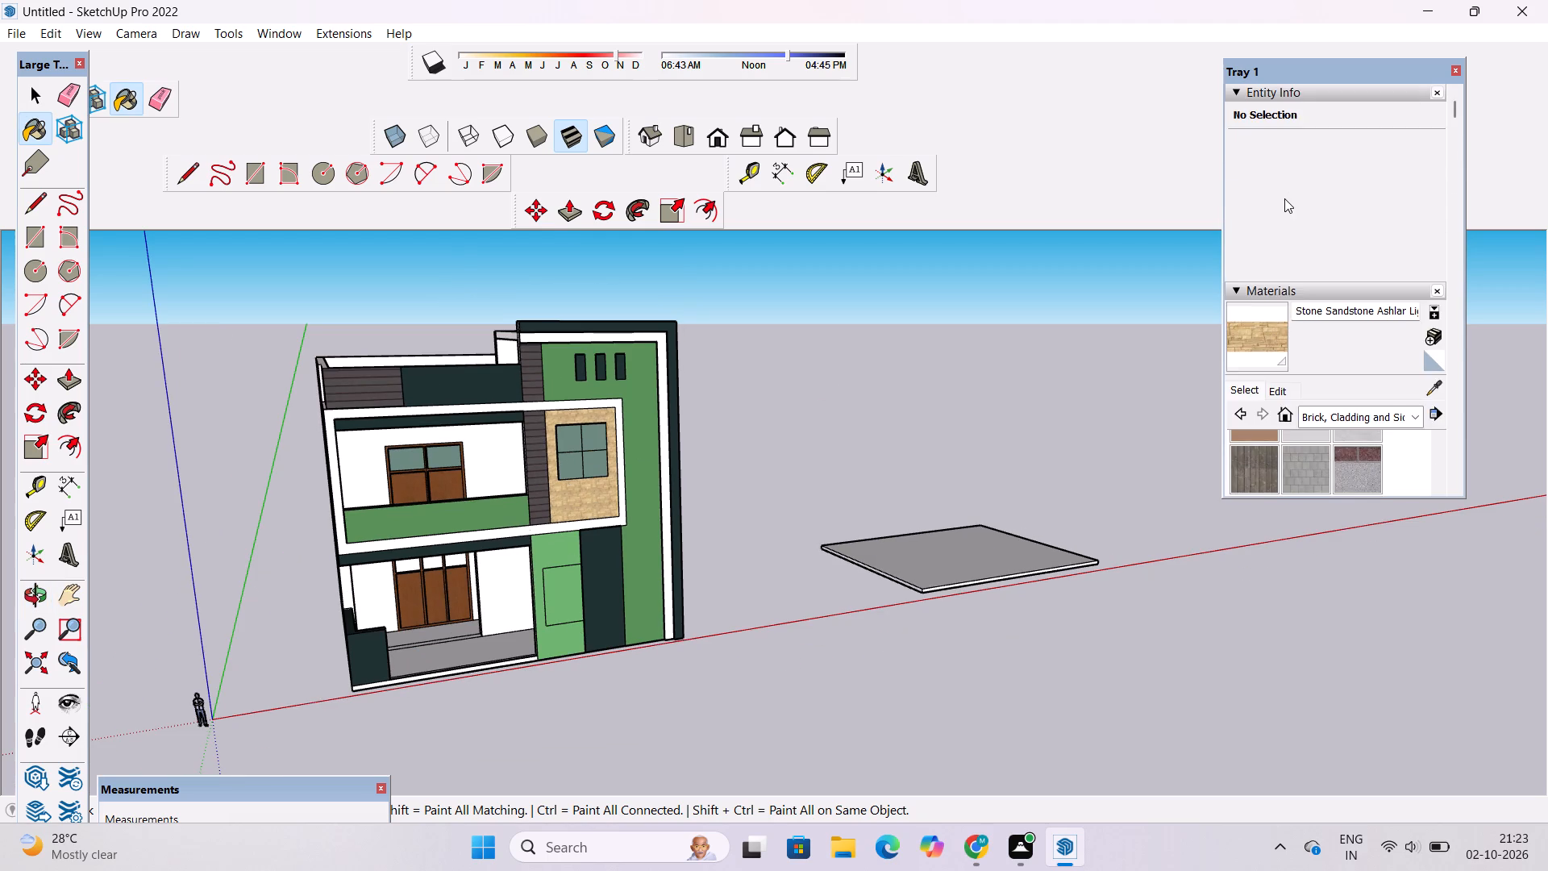
{"action": "scroll", "coordinate": [1284, 198], "scroll_direction": "down", "scroll_amount": 1}
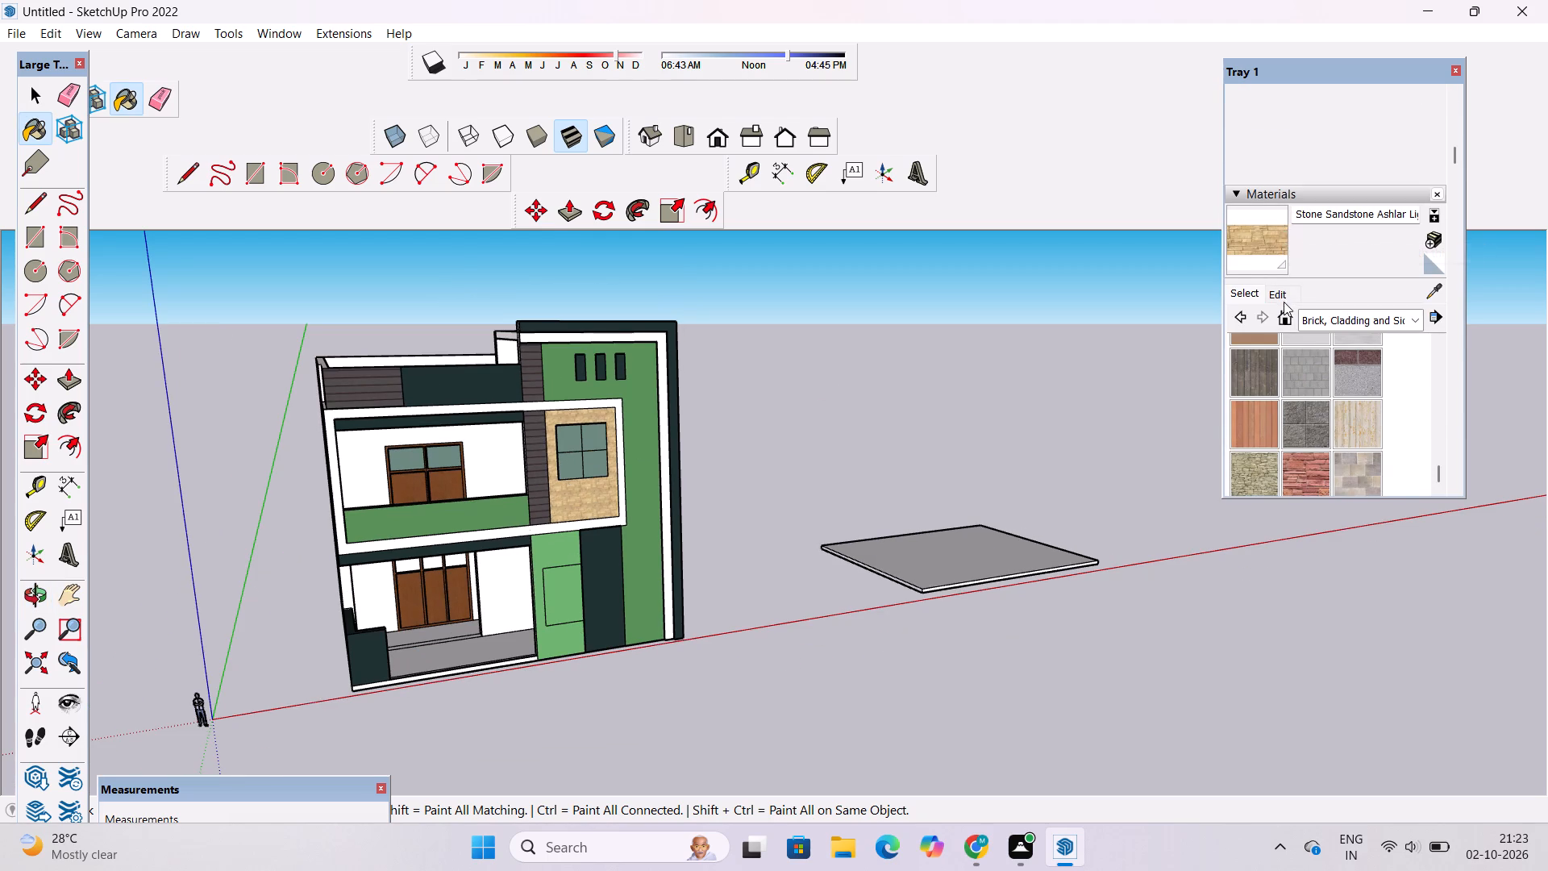
{"action": "left_click", "coordinate": [1281, 298]}
{"action": "scroll", "coordinate": [1288, 345], "scroll_direction": "down", "scroll_amount": 1}
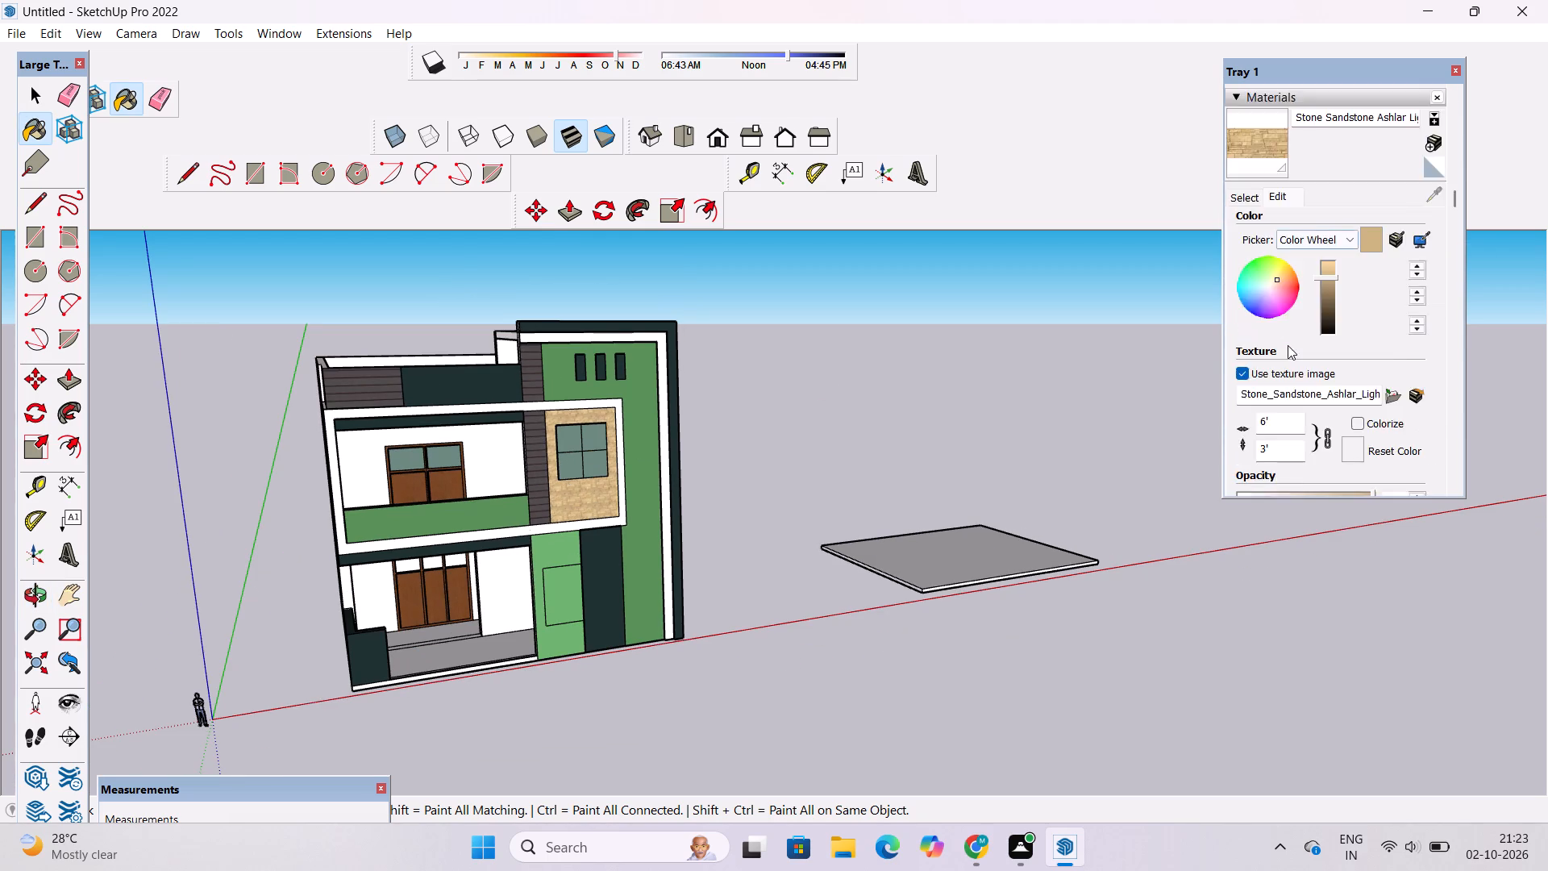
{"action": "scroll", "coordinate": [1288, 345], "scroll_direction": "down", "scroll_amount": 1}
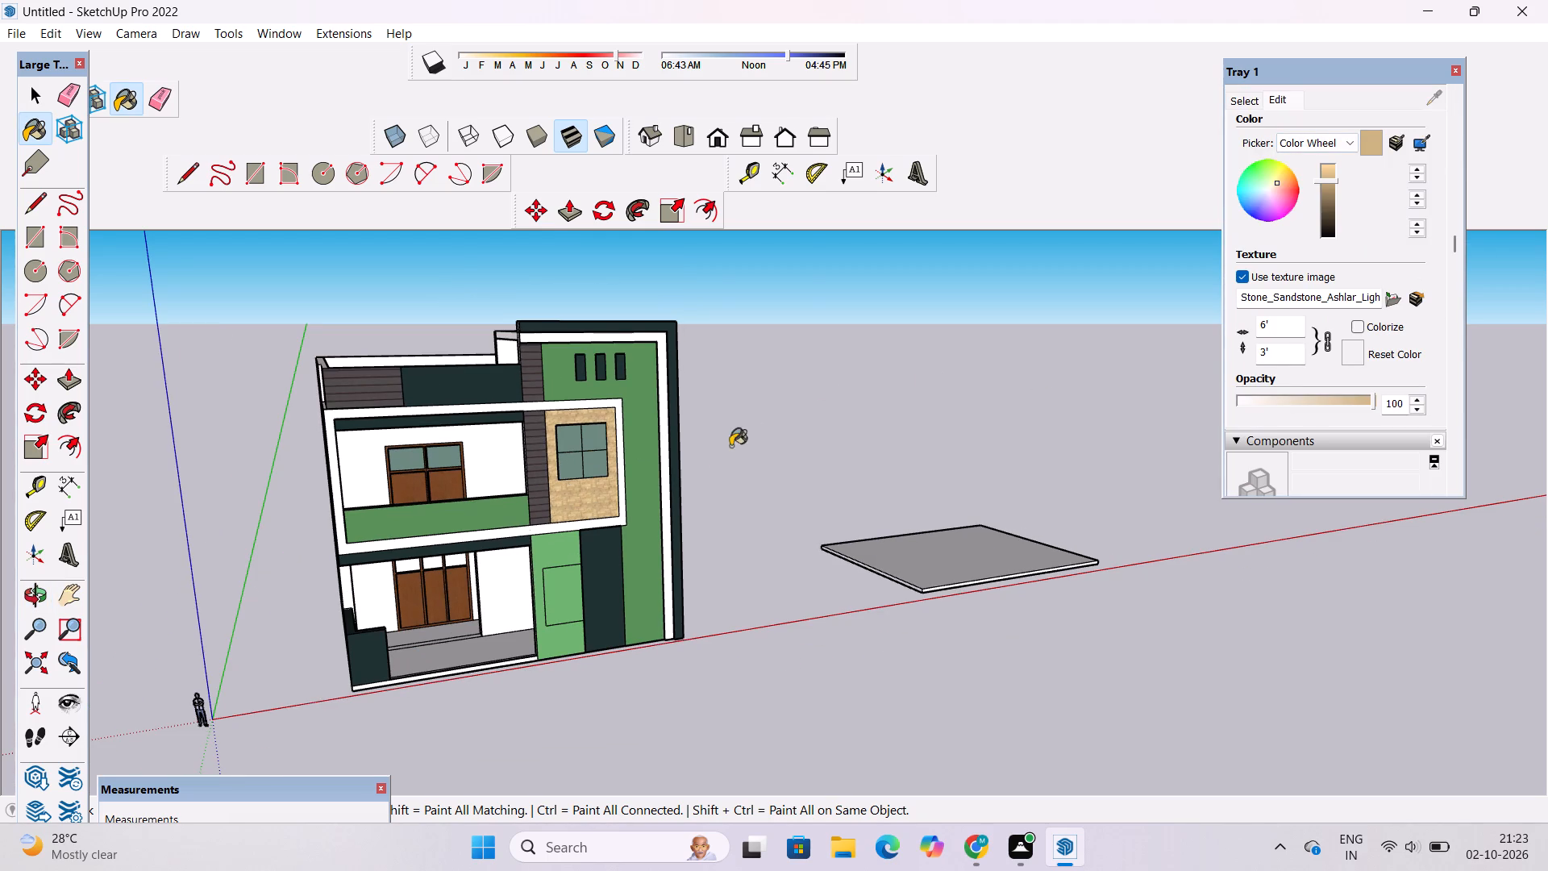
{"action": "scroll", "coordinate": [685, 471], "scroll_direction": "up", "scroll_amount": 13}
{"action": "scroll", "coordinate": [489, 498], "scroll_direction": "down", "scroll_amount": 11}
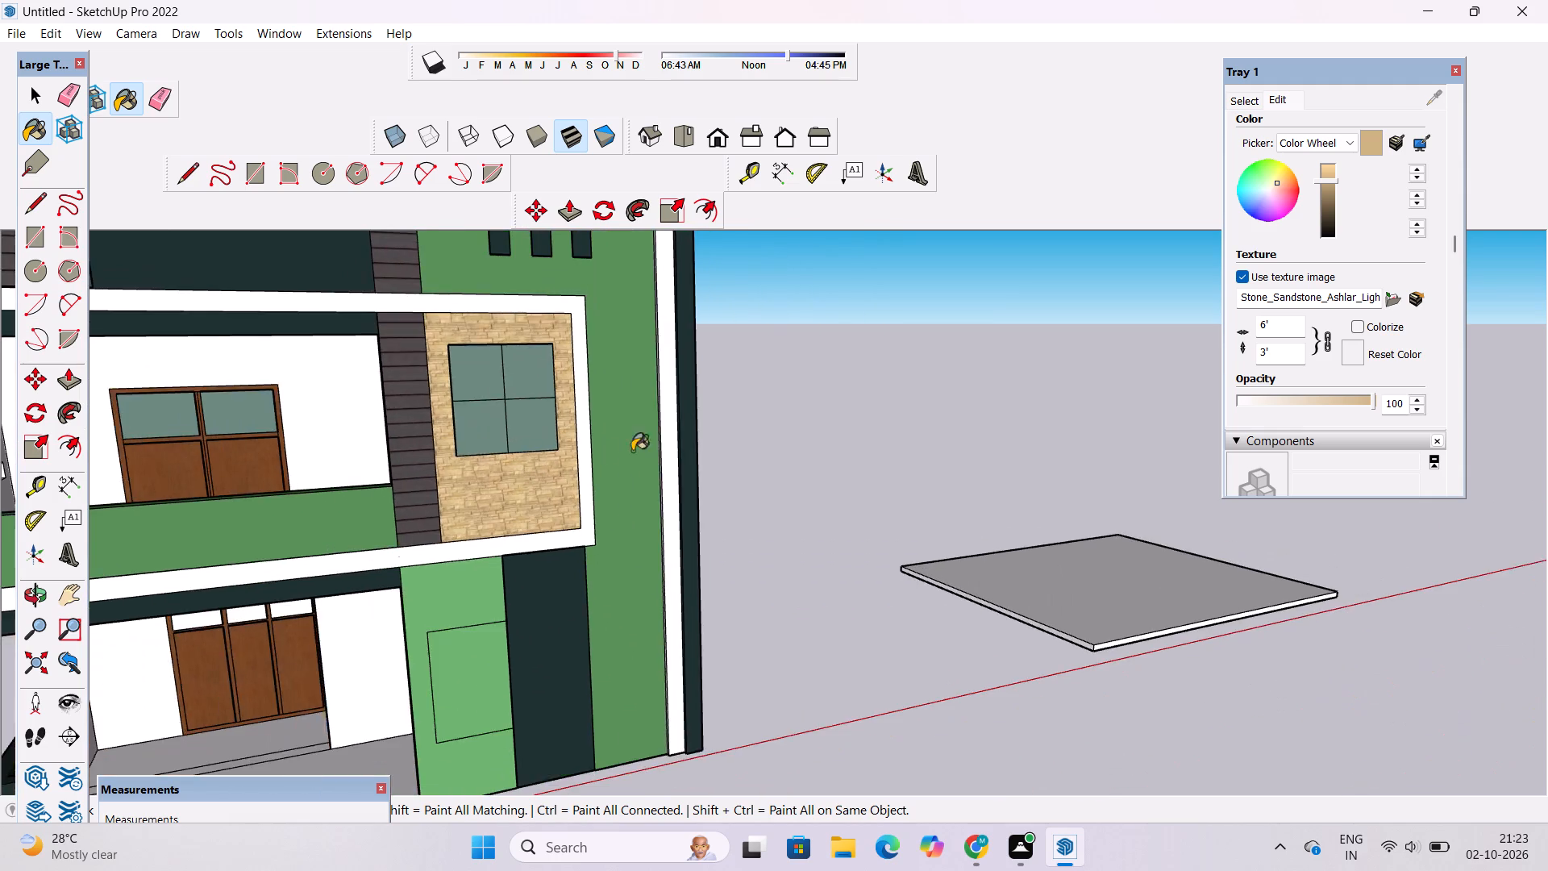
{"action": "scroll", "coordinate": [641, 450], "scroll_direction": "down", "scroll_amount": 5}
{"action": "scroll", "coordinate": [898, 468], "scroll_direction": "down", "scroll_amount": 1}
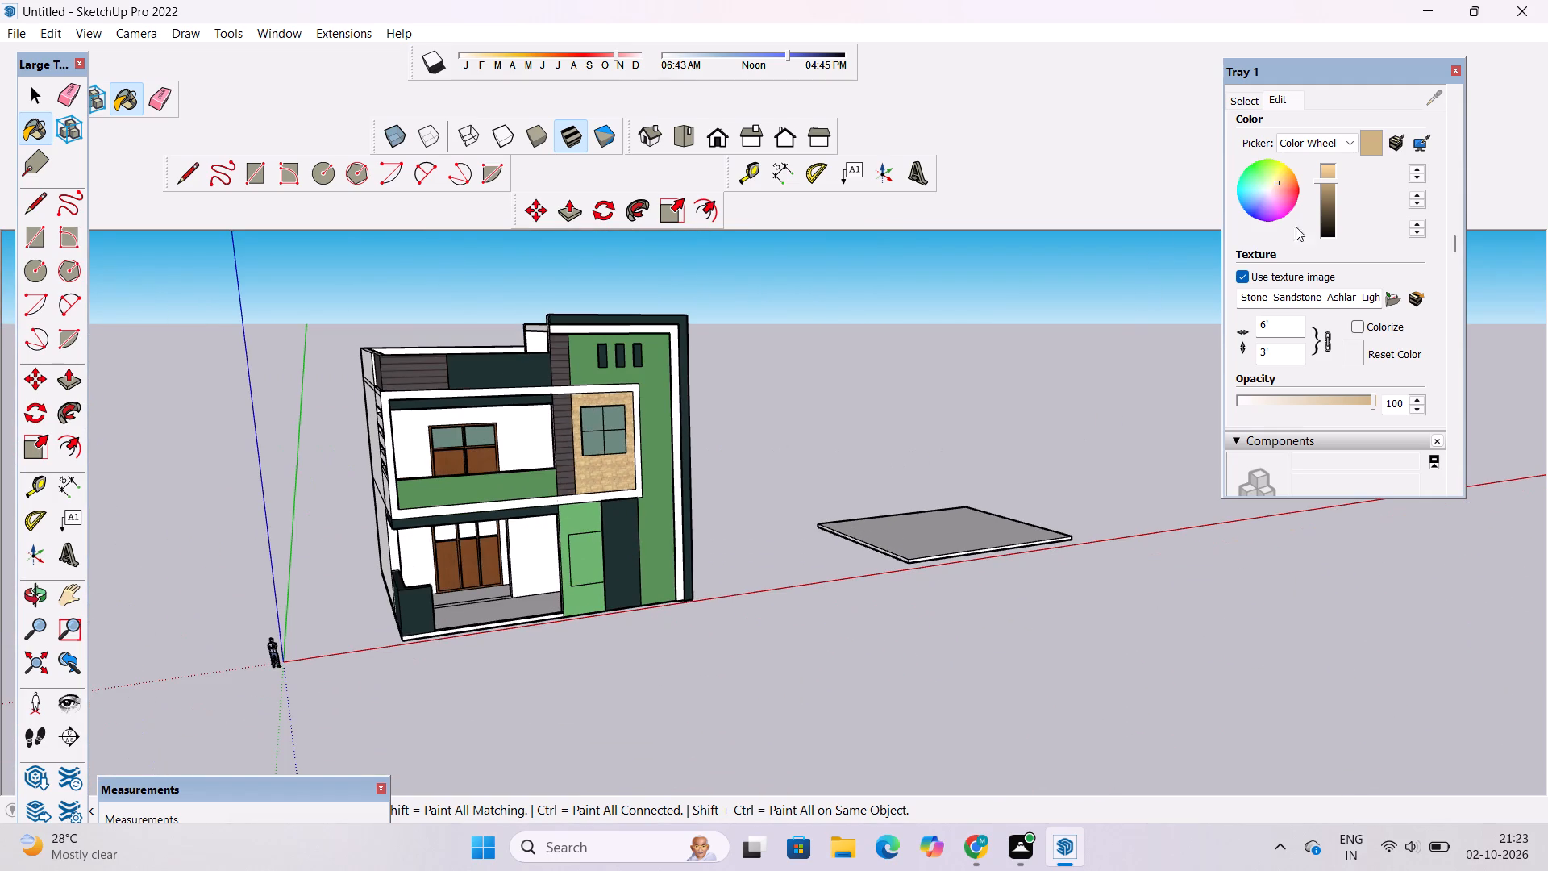
{"action": "scroll", "coordinate": [1279, 201], "scroll_direction": "up", "scroll_amount": 1}
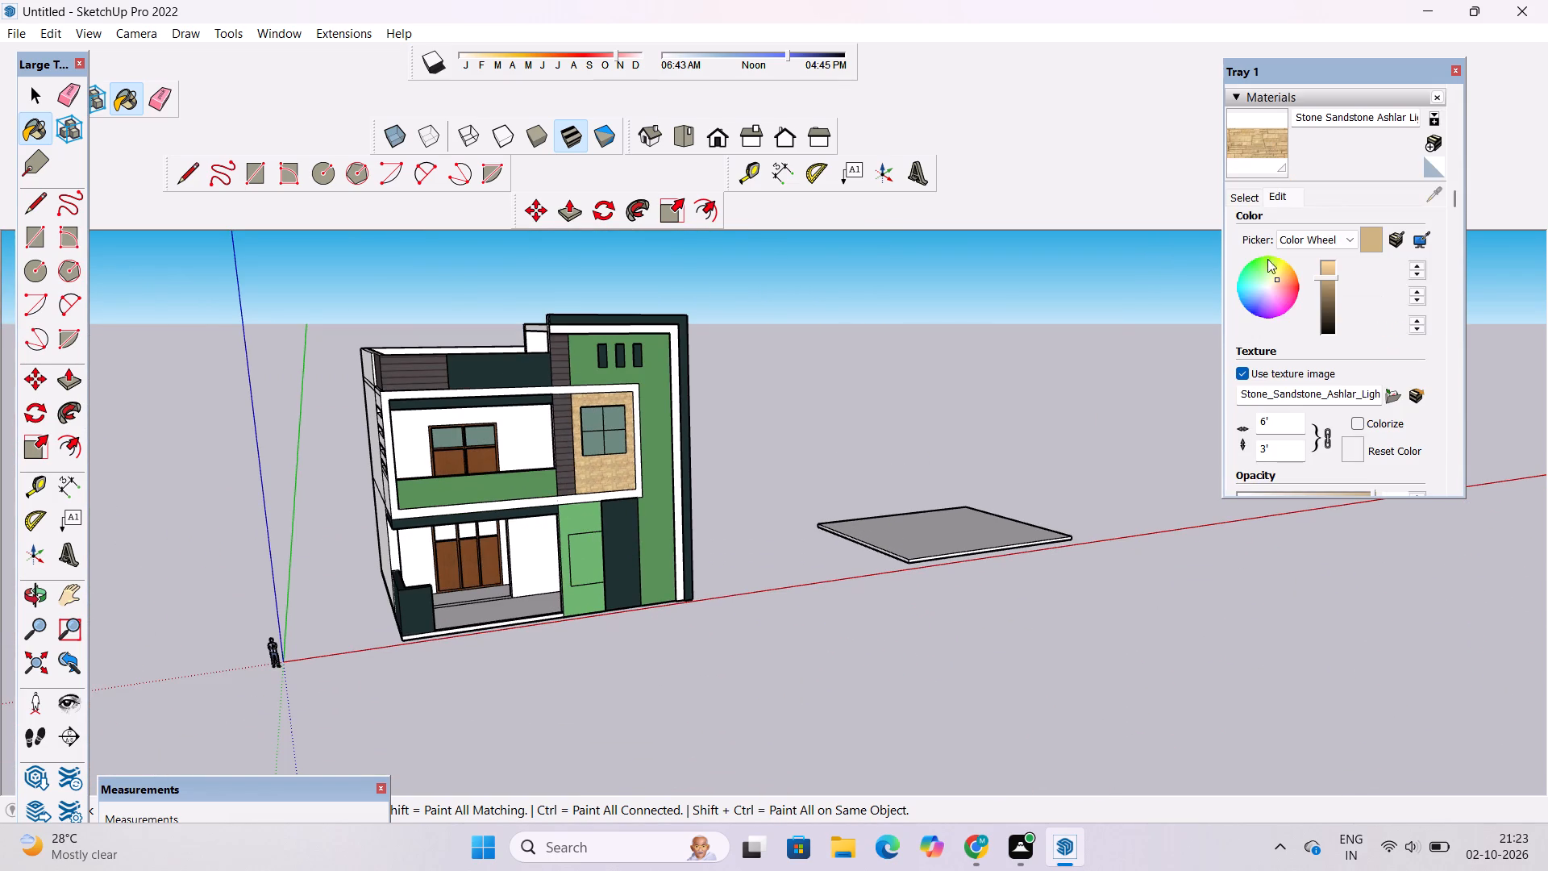
{"action": "left_click", "coordinate": [1277, 270]}
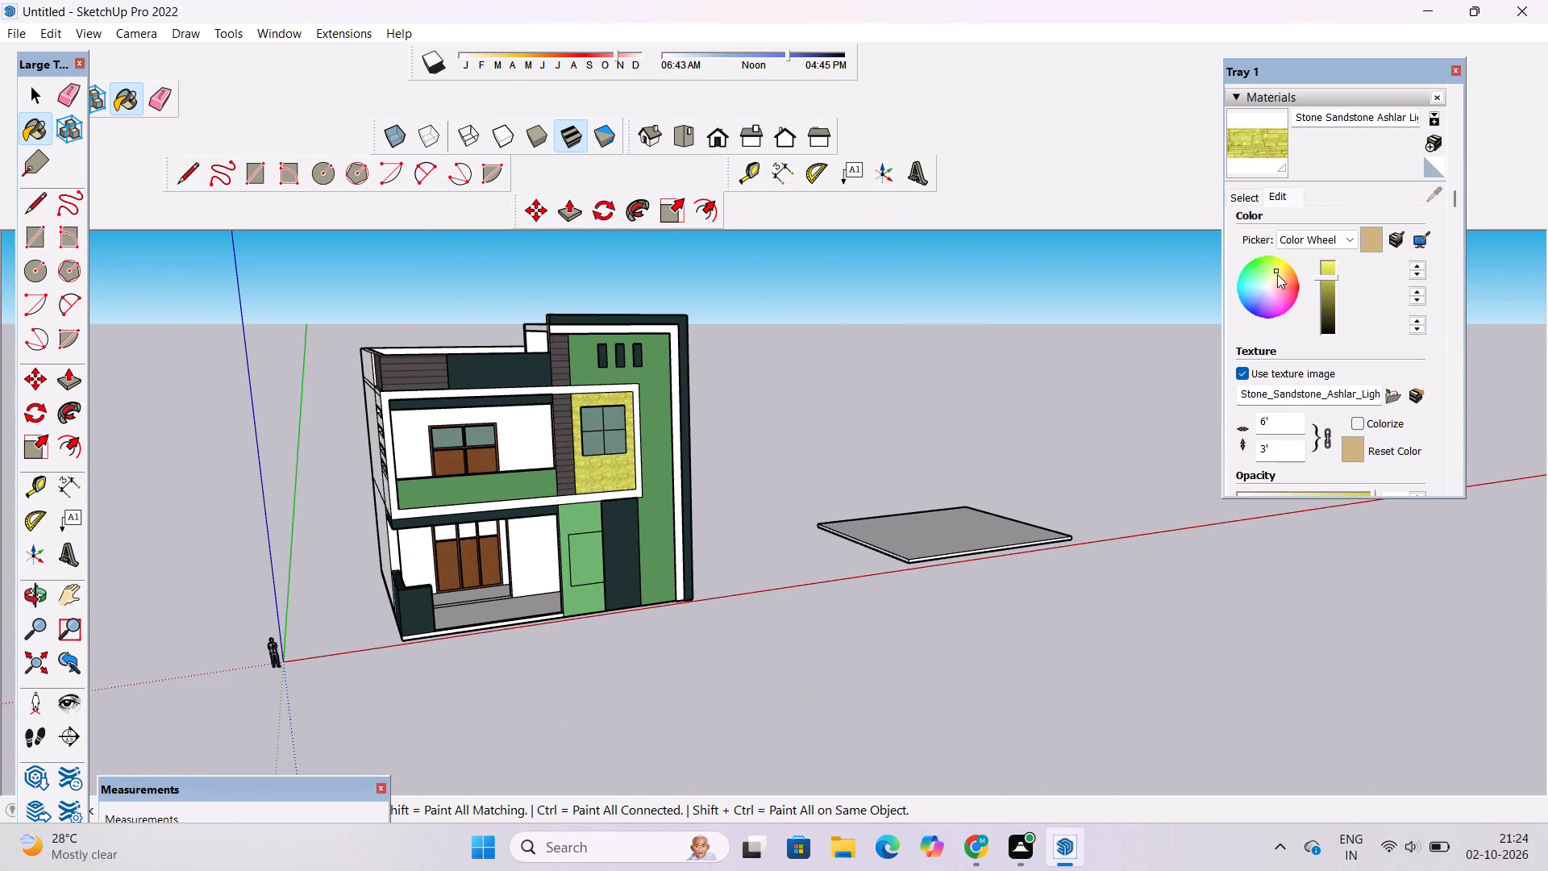
{"action": "left_click", "coordinate": [1277, 274]}
{"action": "left_click", "coordinate": [1277, 281]}
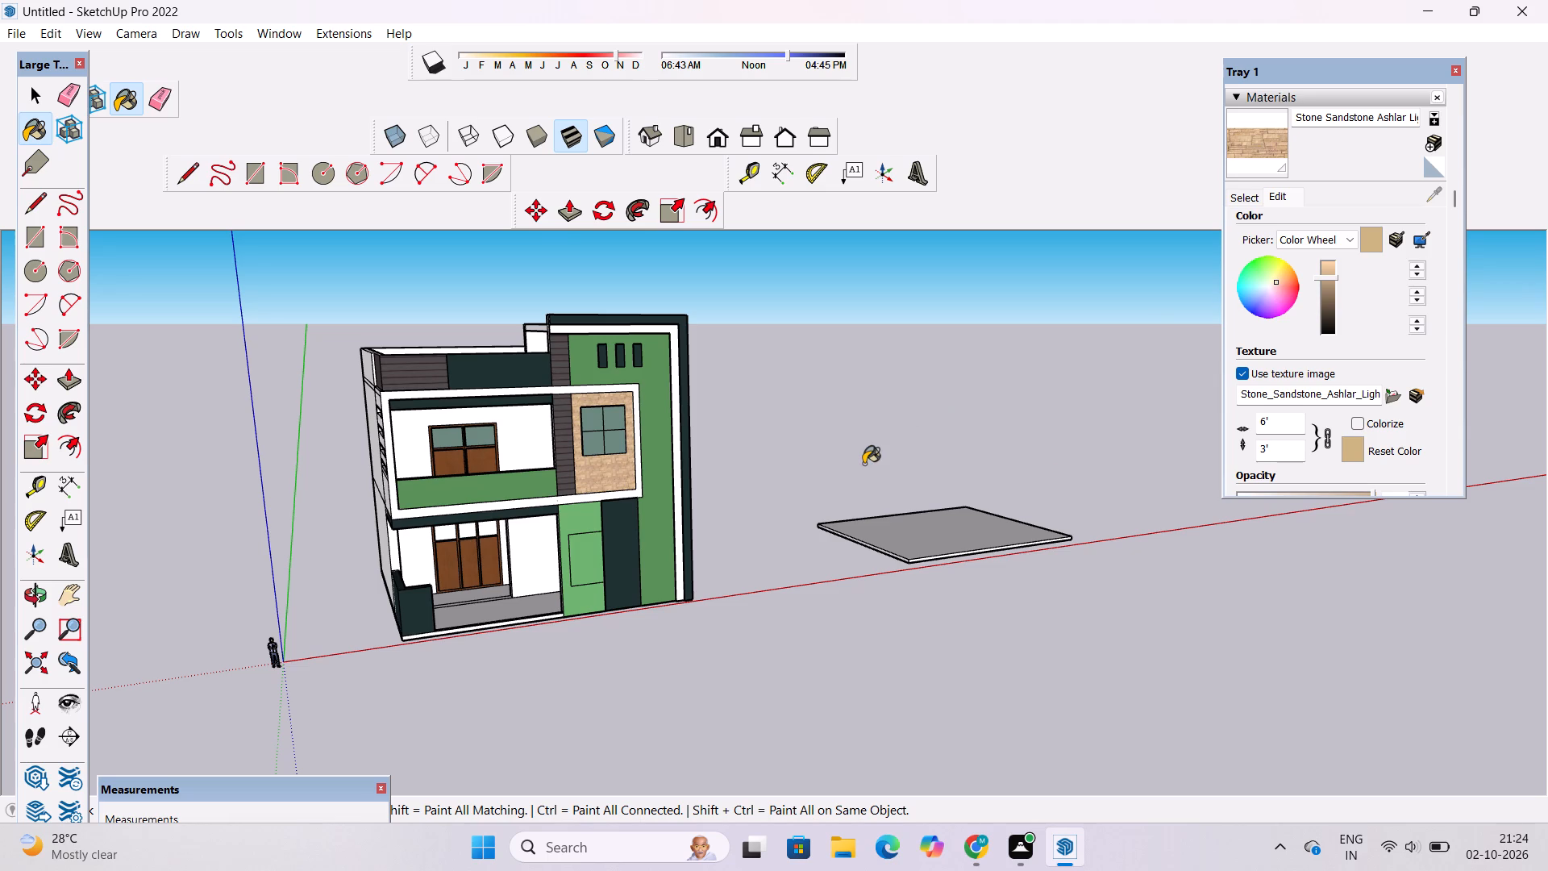
{"action": "left_click", "coordinate": [1334, 269]}
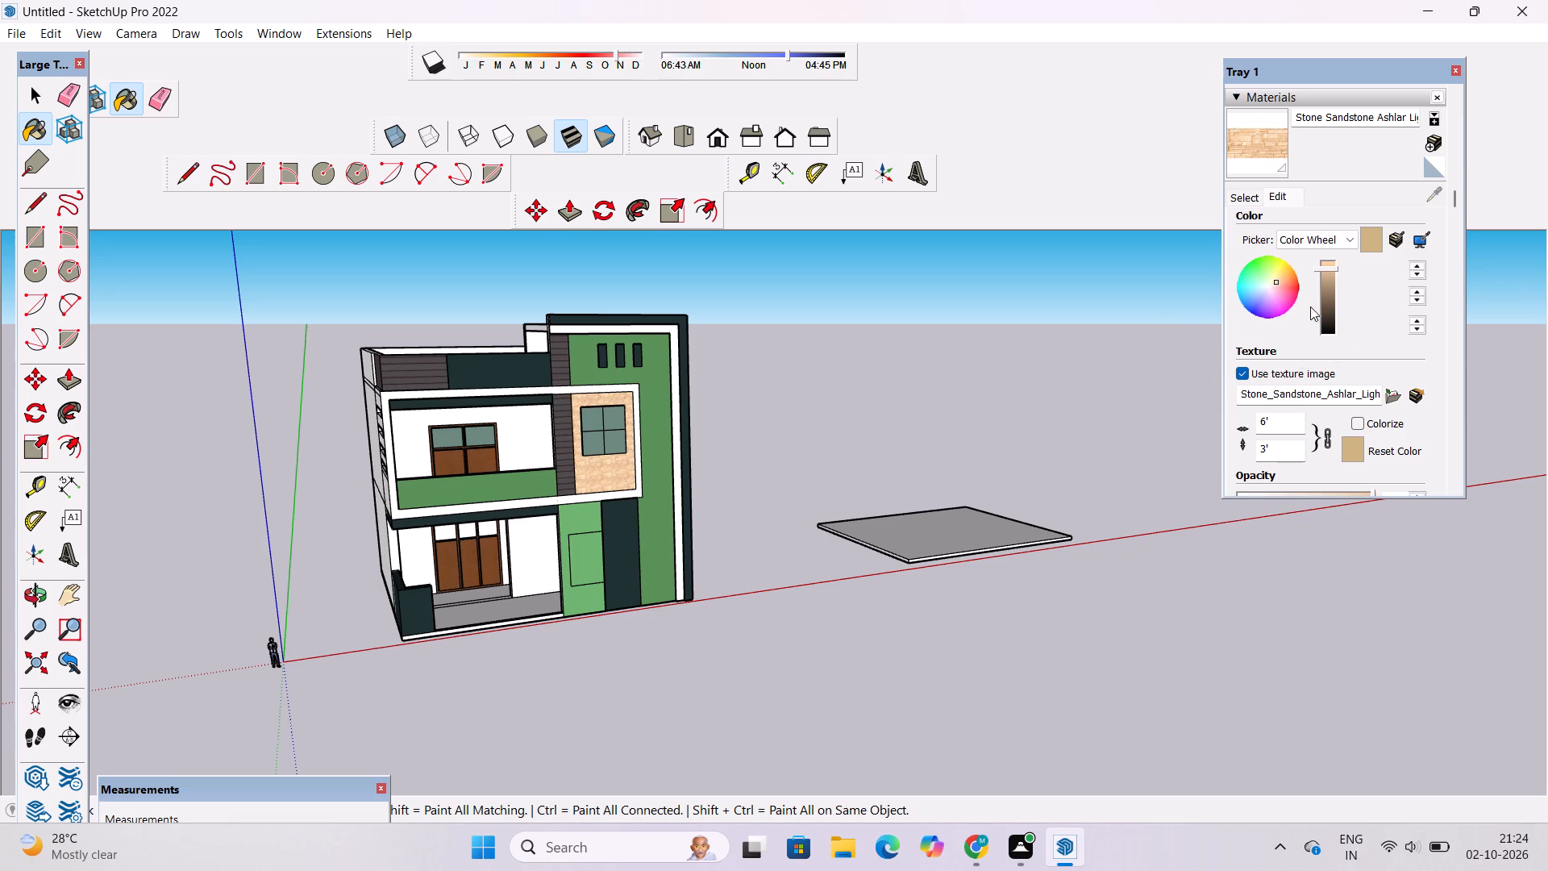
{"action": "left_click", "coordinate": [1328, 281]}
Examine the house with its sandstone window wall from a distance and from several angles.
{"action": "key", "text": "o"}
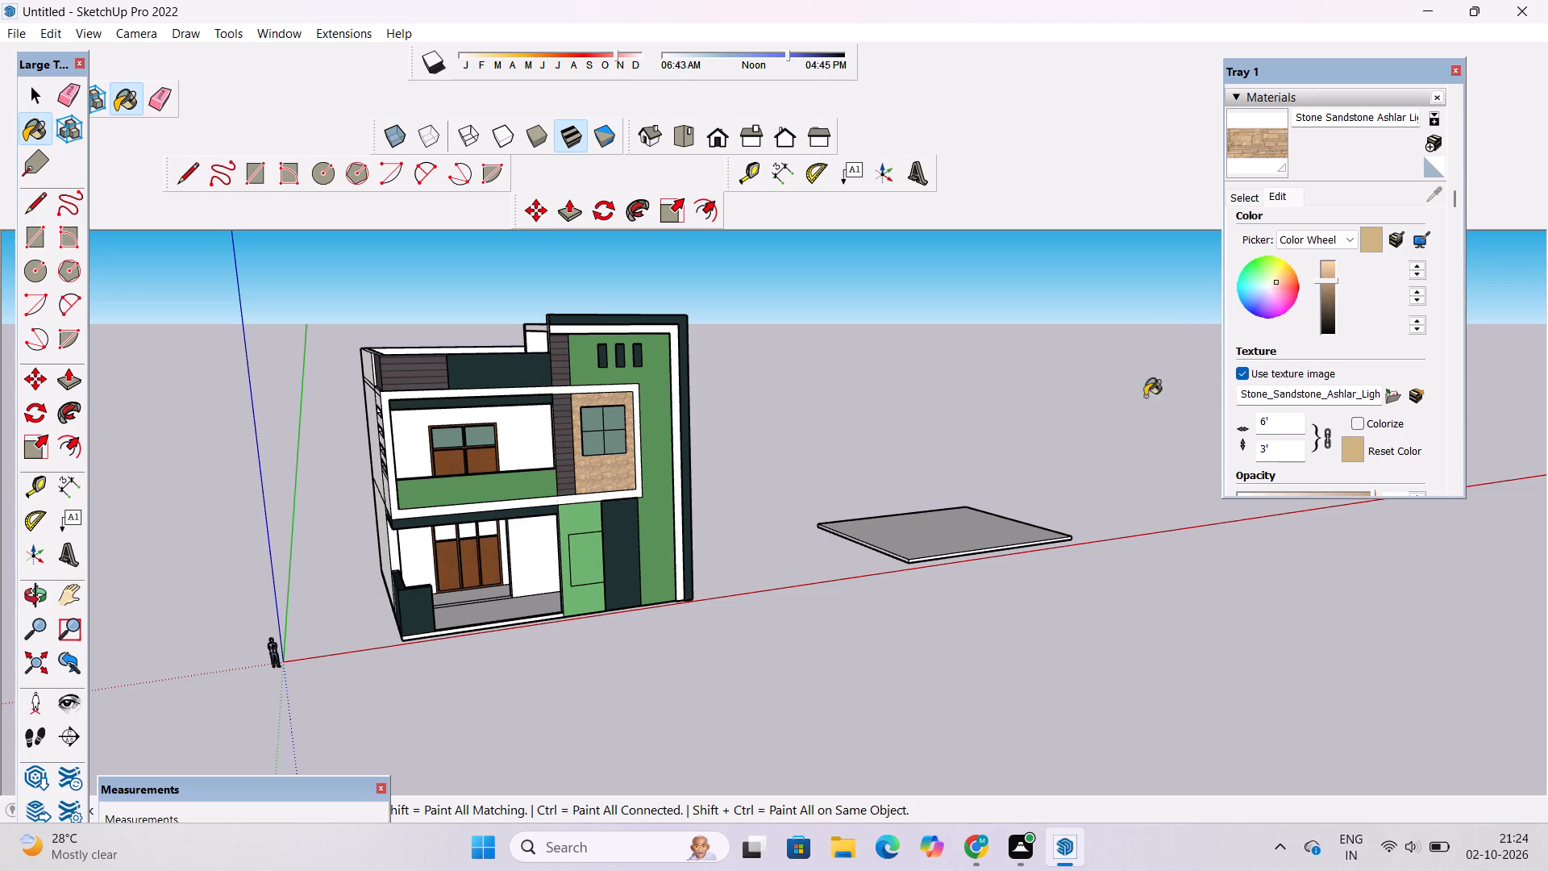
{"action": "left_click", "coordinate": [34, 598]}
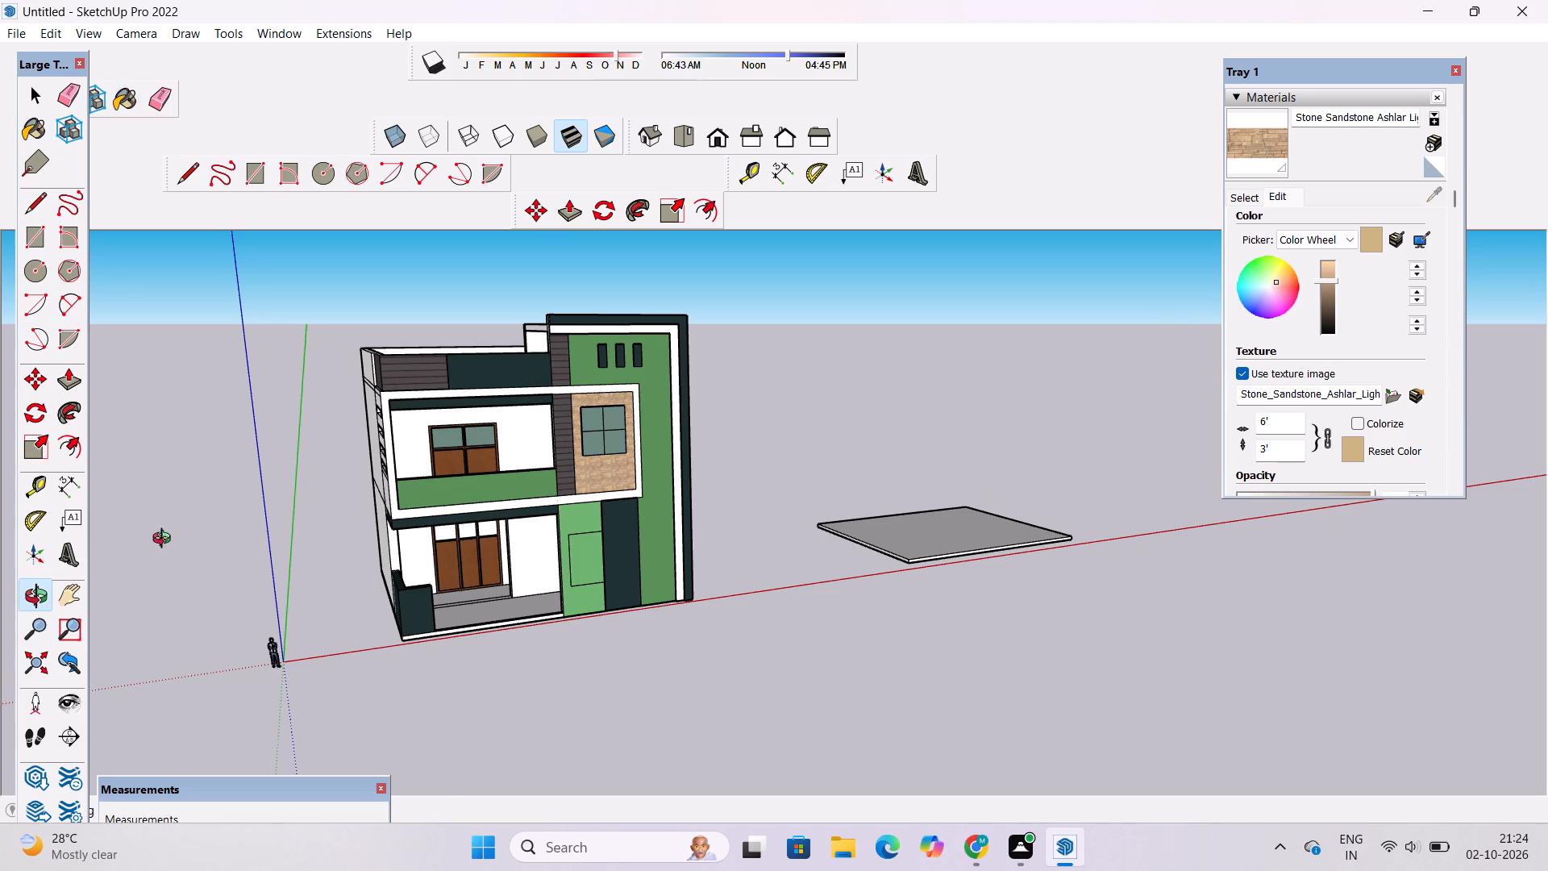
{"action": "scroll", "coordinate": [271, 485], "scroll_direction": "down", "scroll_amount": 4}
{"action": "left_click_drag", "start_coordinate": [288, 493], "coordinate": [377, 495]}
{"action": "left_click_drag", "start_coordinate": [385, 505], "coordinate": [477, 494], "text": "shift"}
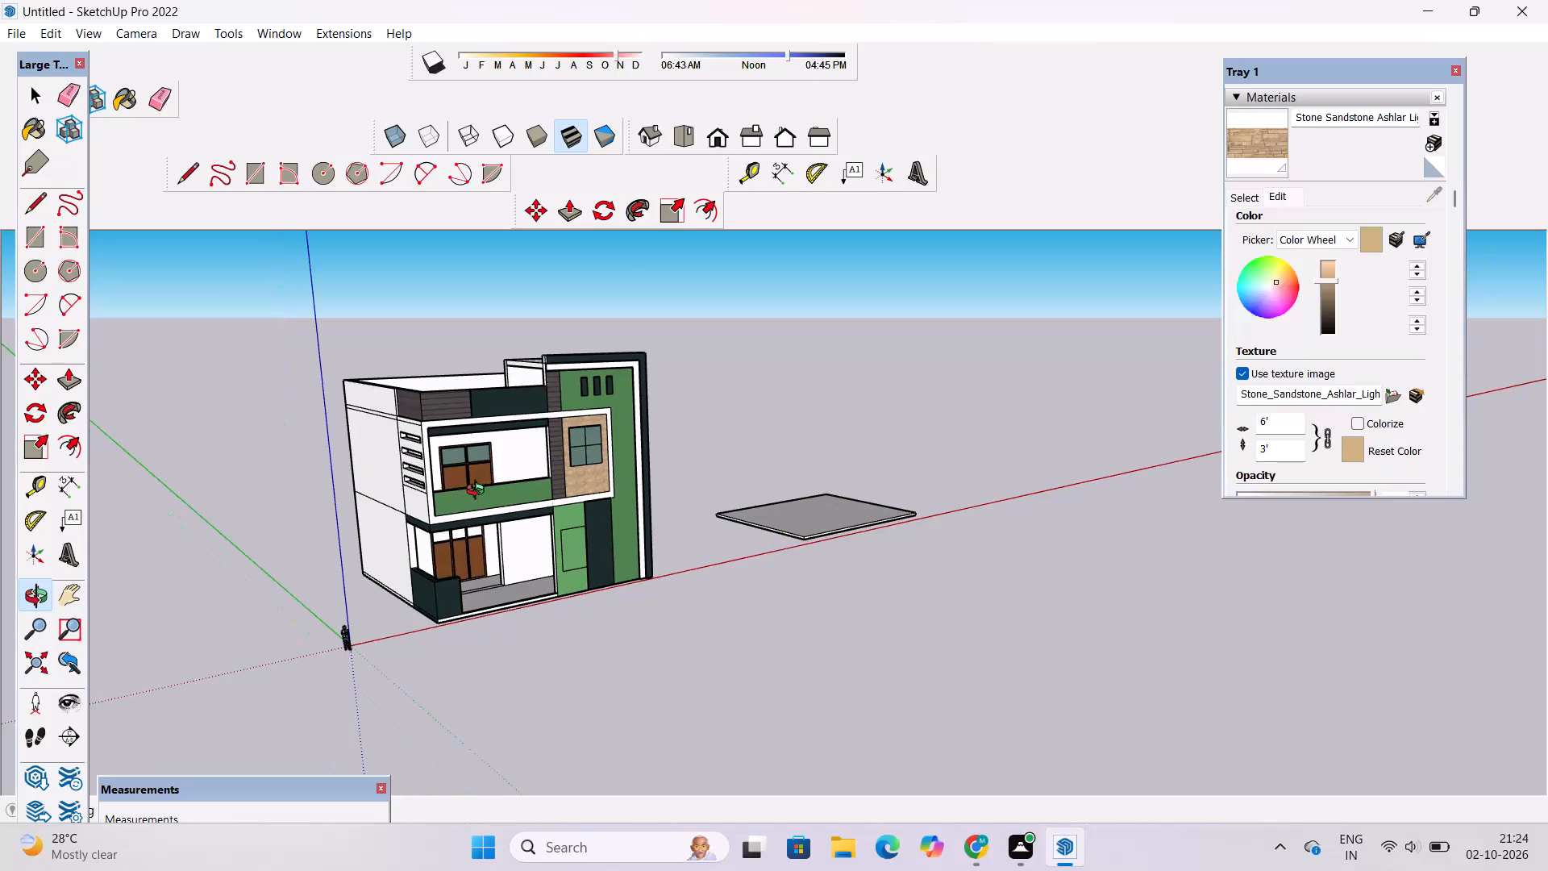
{"action": "scroll", "coordinate": [476, 497], "scroll_direction": "down", "scroll_amount": 3}
{"action": "scroll", "coordinate": [644, 464], "scroll_direction": "down", "scroll_amount": 1}
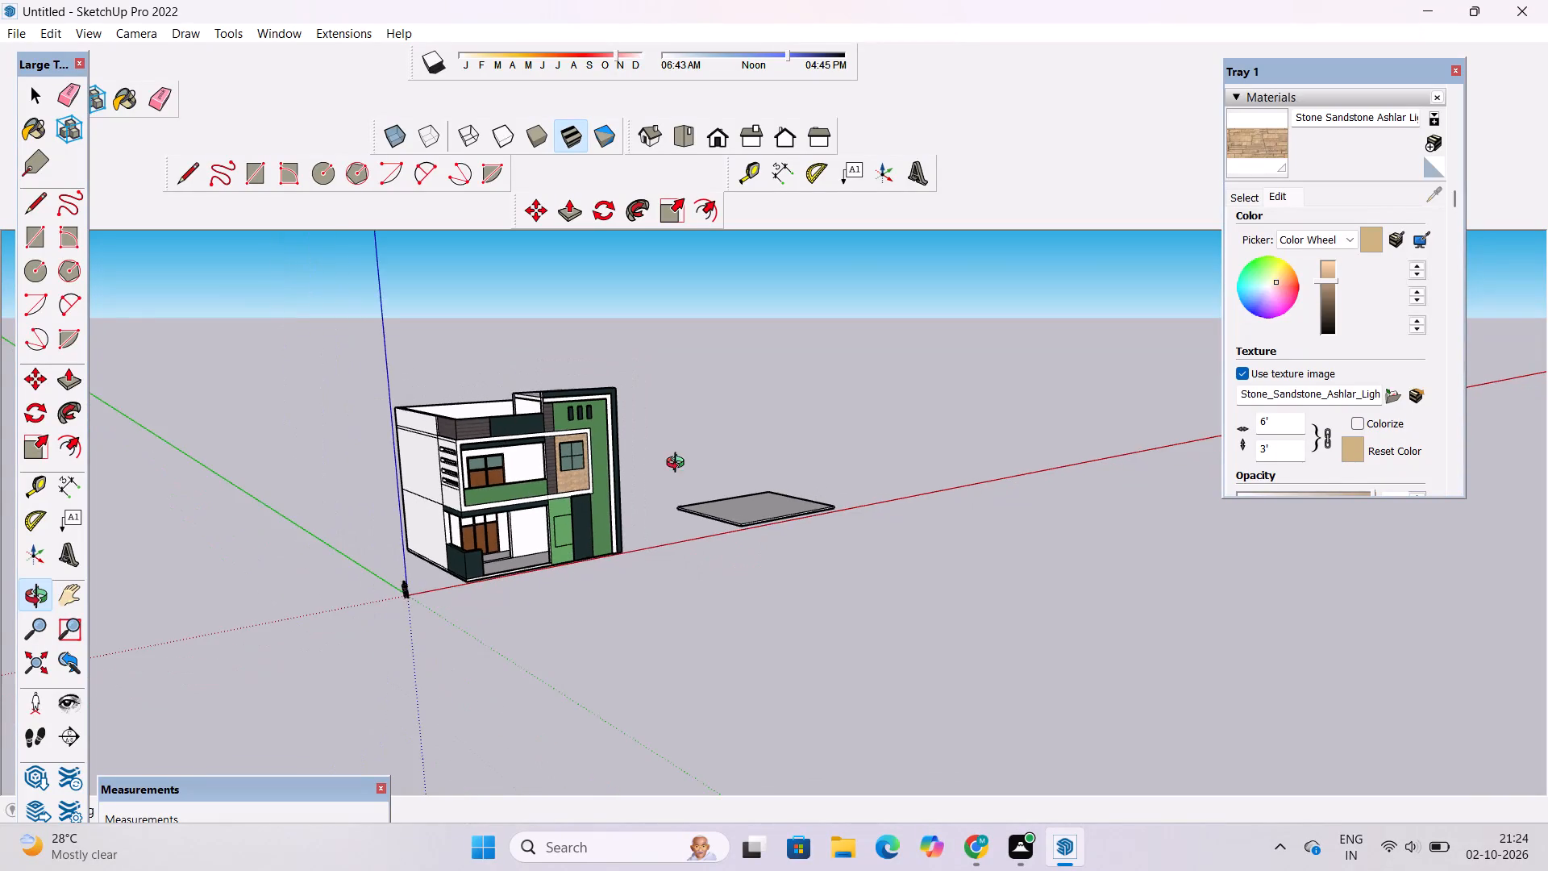
{"action": "left_click_drag", "start_coordinate": [676, 466], "coordinate": [612, 470]}
{"action": "scroll", "coordinate": [597, 481], "scroll_direction": "down", "scroll_amount": 1}
{"action": "left_click_drag", "start_coordinate": [556, 505], "coordinate": [610, 539], "text": "shift"}
{"action": "scroll", "coordinate": [610, 539], "scroll_direction": "down", "scroll_amount": 3}
{"action": "left_click_drag", "start_coordinate": [616, 536], "coordinate": [631, 513], "text": "shift"}
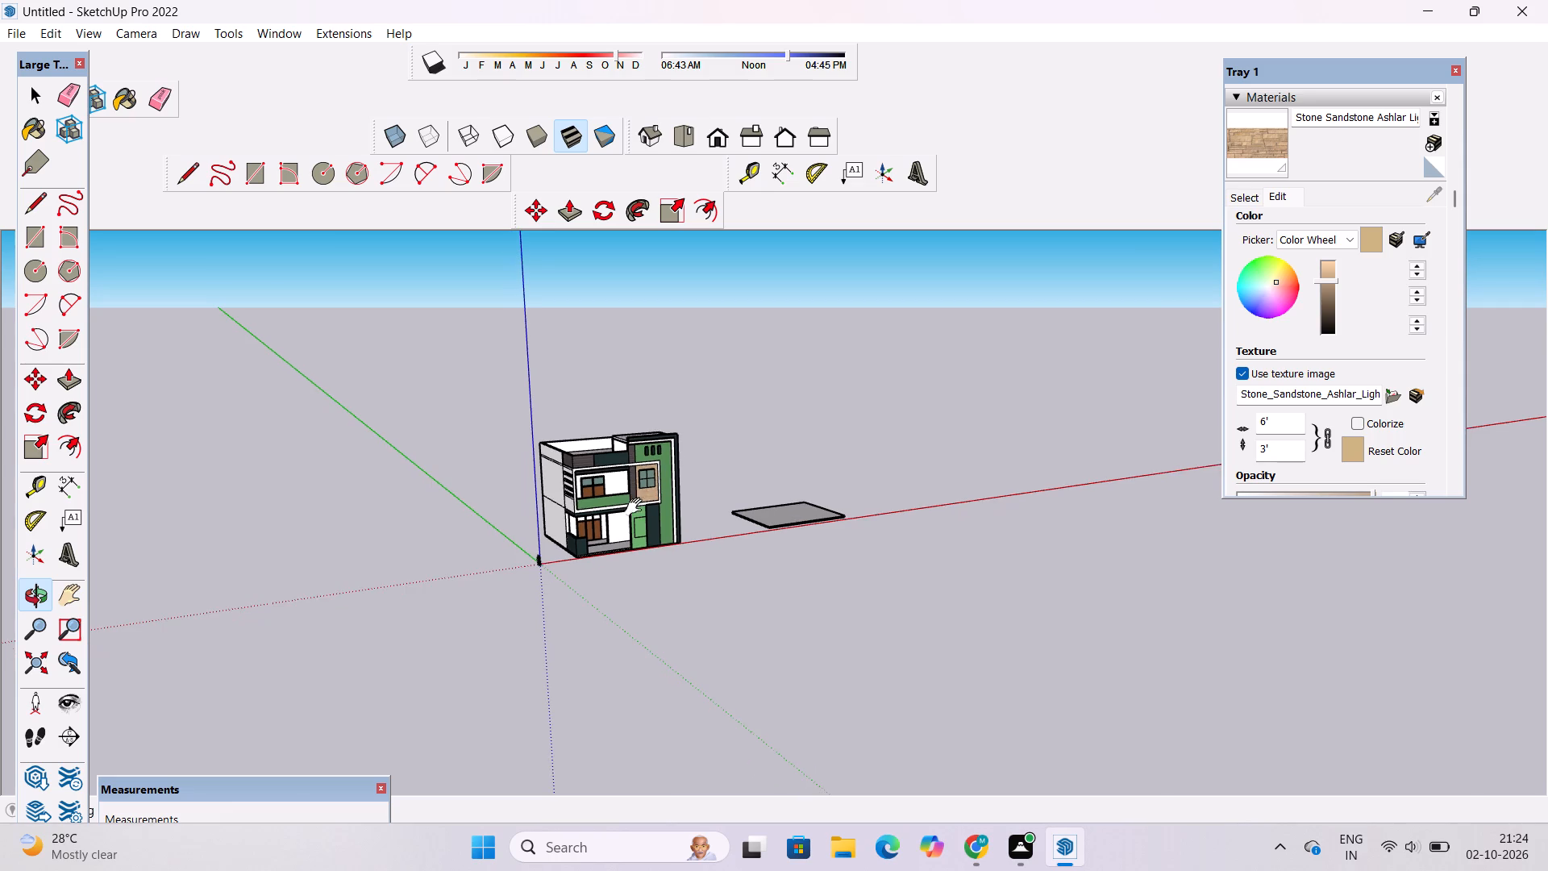
{"action": "left_click_drag", "start_coordinate": [637, 507], "coordinate": [642, 554], "text": "shift"}
{"action": "scroll", "coordinate": [688, 509], "scroll_direction": "down", "scroll_amount": 3}
{"action": "left_click_drag", "start_coordinate": [723, 577], "coordinate": [666, 557]}
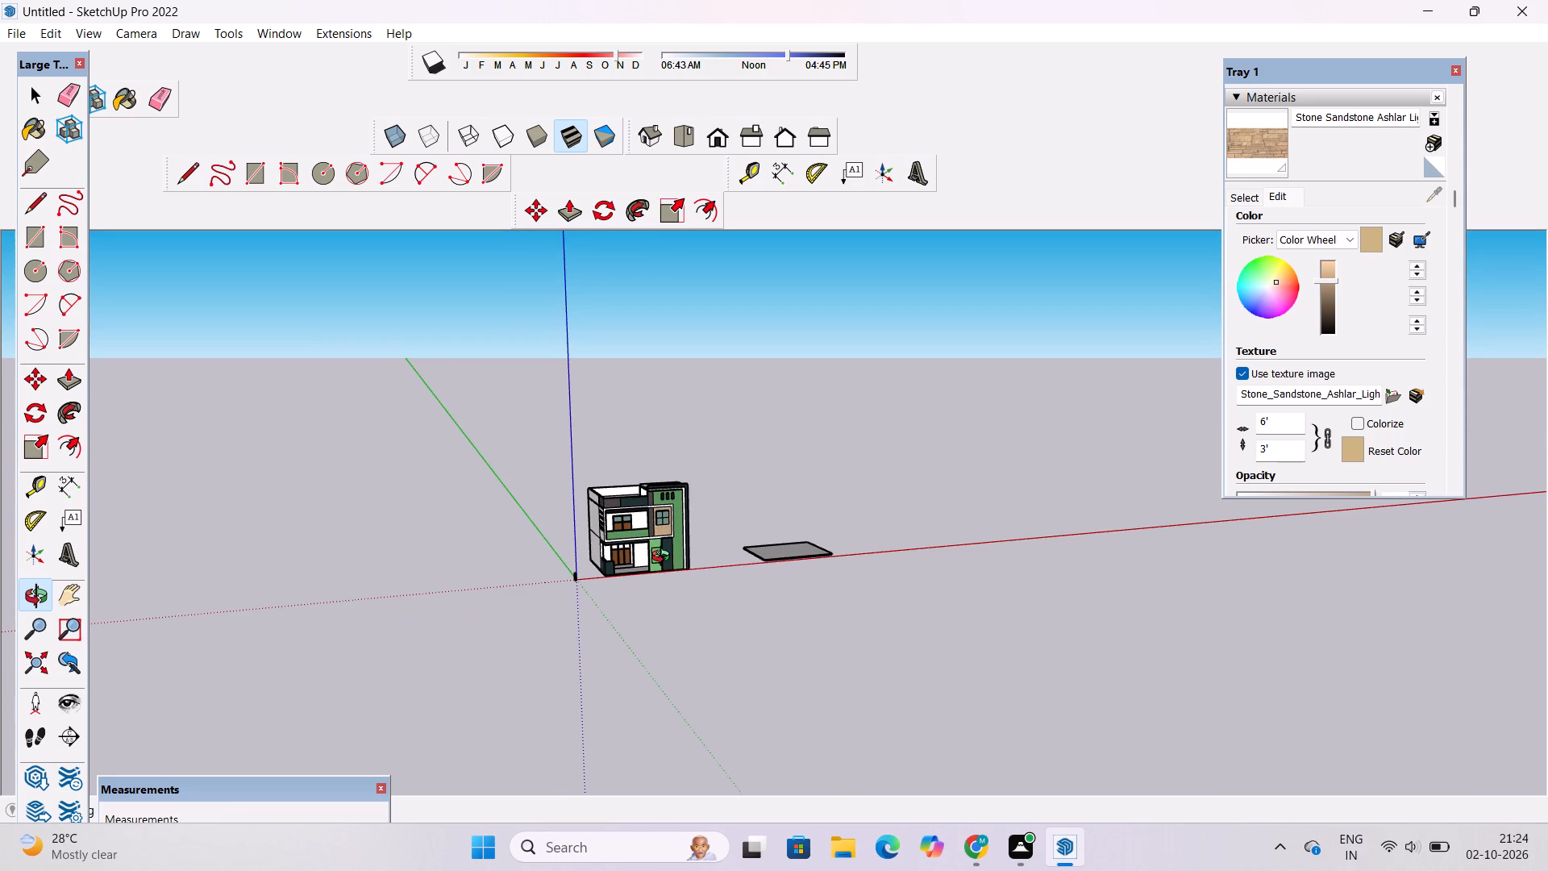
{"action": "scroll", "coordinate": [664, 558], "scroll_direction": "up", "scroll_amount": 2}
{"action": "scroll", "coordinate": [666, 558], "scroll_direction": "down", "scroll_amount": 1}
{"action": "left_click", "coordinate": [624, 558]}
{"action": "scroll", "coordinate": [623, 559], "scroll_direction": "up", "scroll_amount": 11}
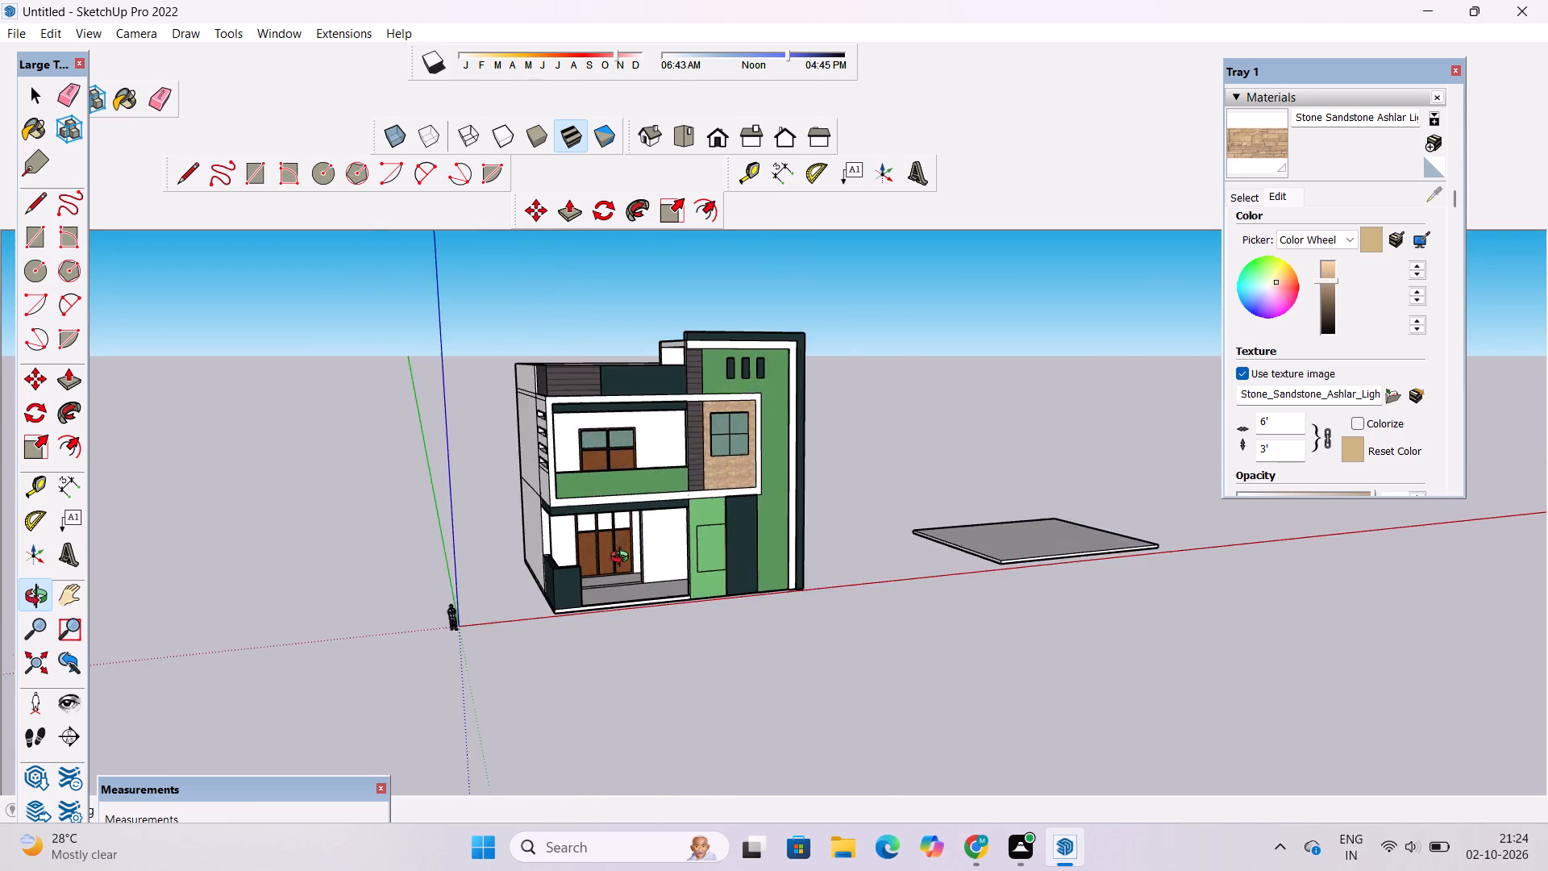
Apply the original grey Translucent Glass Gray from Glass and Mirrors to the porch door's three upper panes.
{"action": "left_click_drag", "start_coordinate": [625, 536], "coordinate": [600, 572], "text": "shift"}
{"action": "scroll", "coordinate": [600, 572], "scroll_direction": "up", "scroll_amount": 5}
{"action": "left_click_drag", "start_coordinate": [581, 582], "coordinate": [572, 563]}
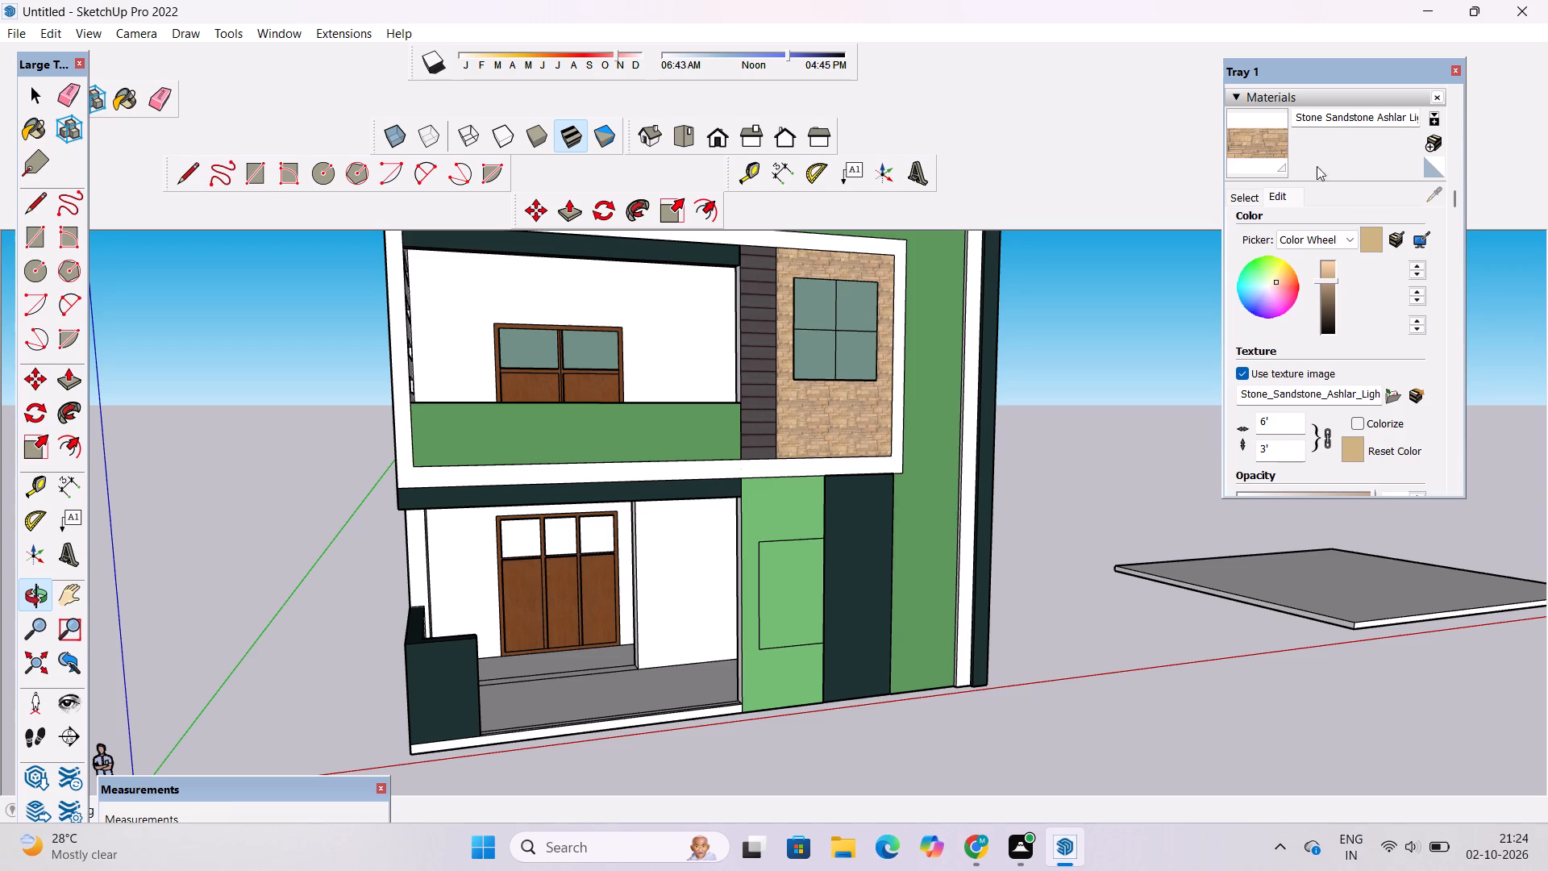
{"action": "left_click", "coordinate": [1230, 197]}
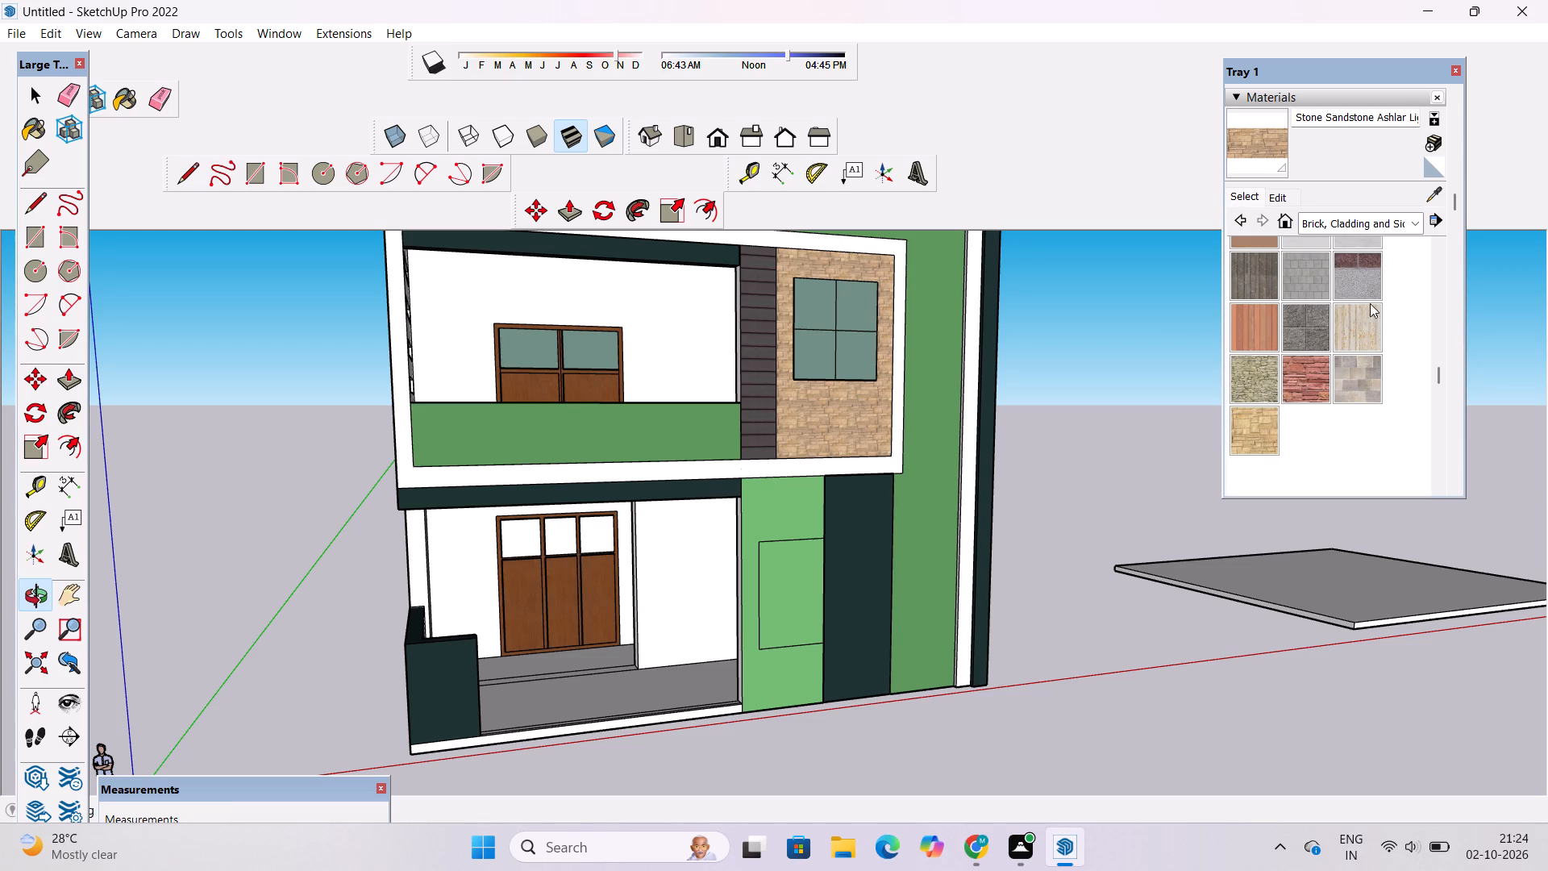
{"action": "left_click", "coordinate": [1347, 226]}
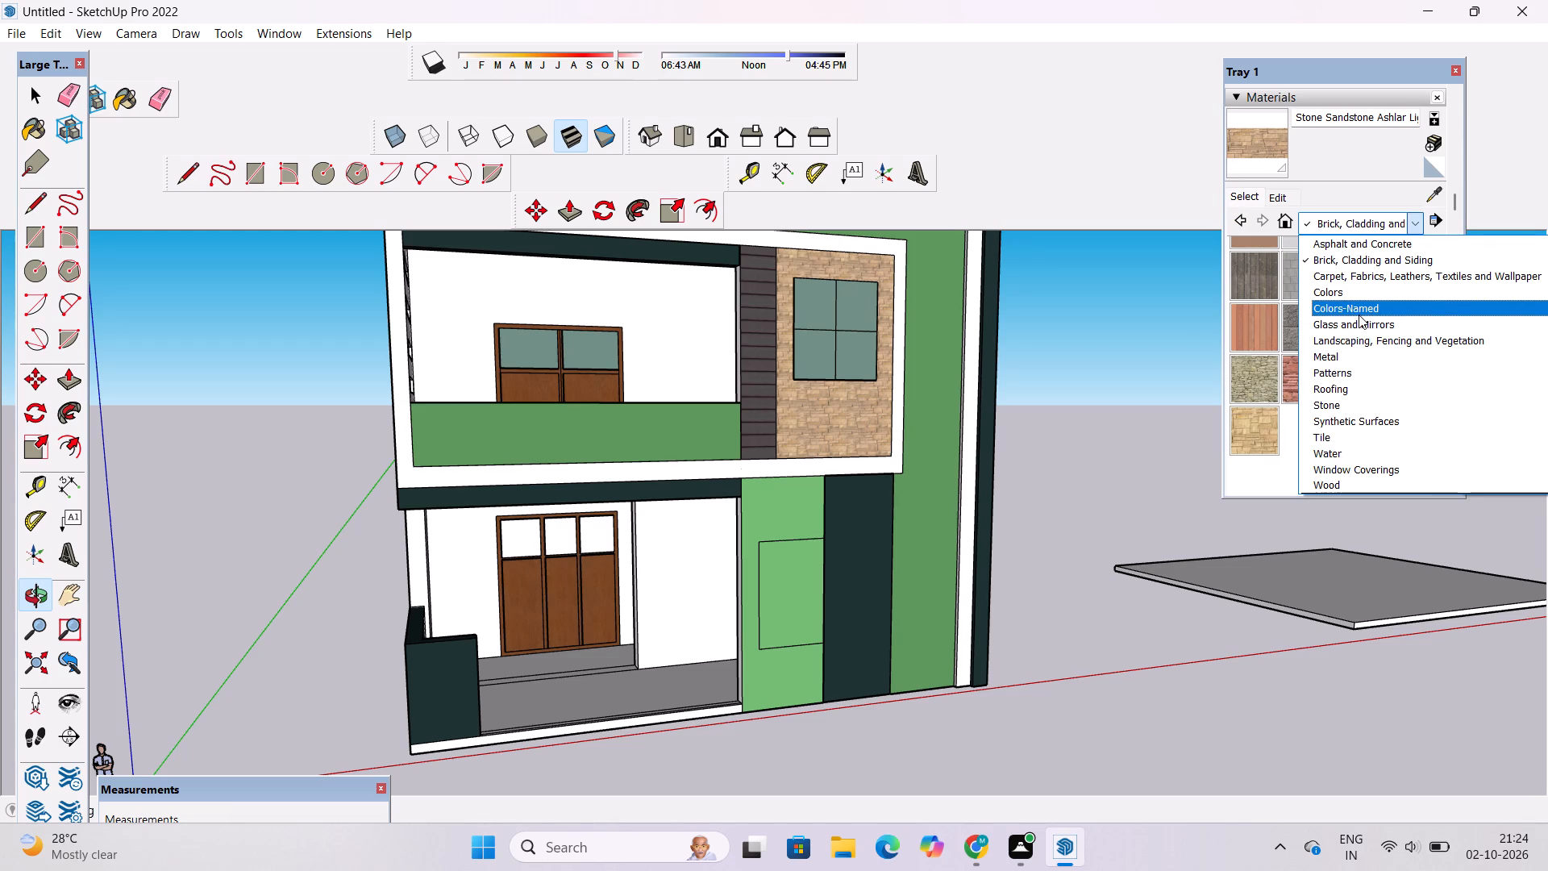
{"action": "left_click", "coordinate": [1360, 319]}
{"action": "left_click", "coordinate": [1408, 301]}
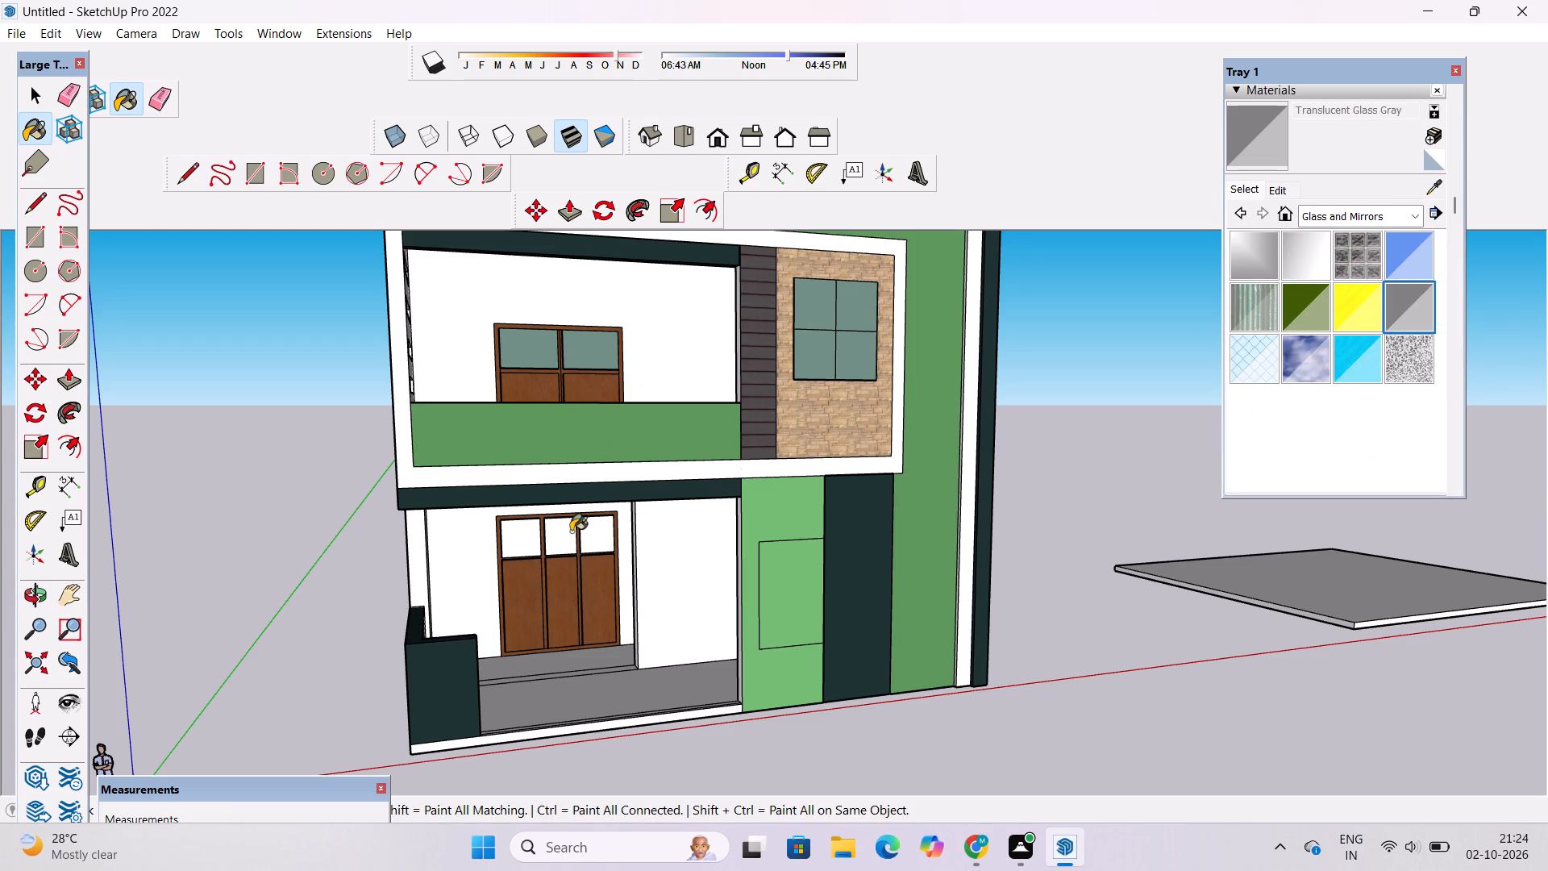
{"action": "left_click", "coordinate": [571, 531]}
{"action": "left_click", "coordinate": [610, 531]}
{"action": "left_click", "coordinate": [520, 530]}
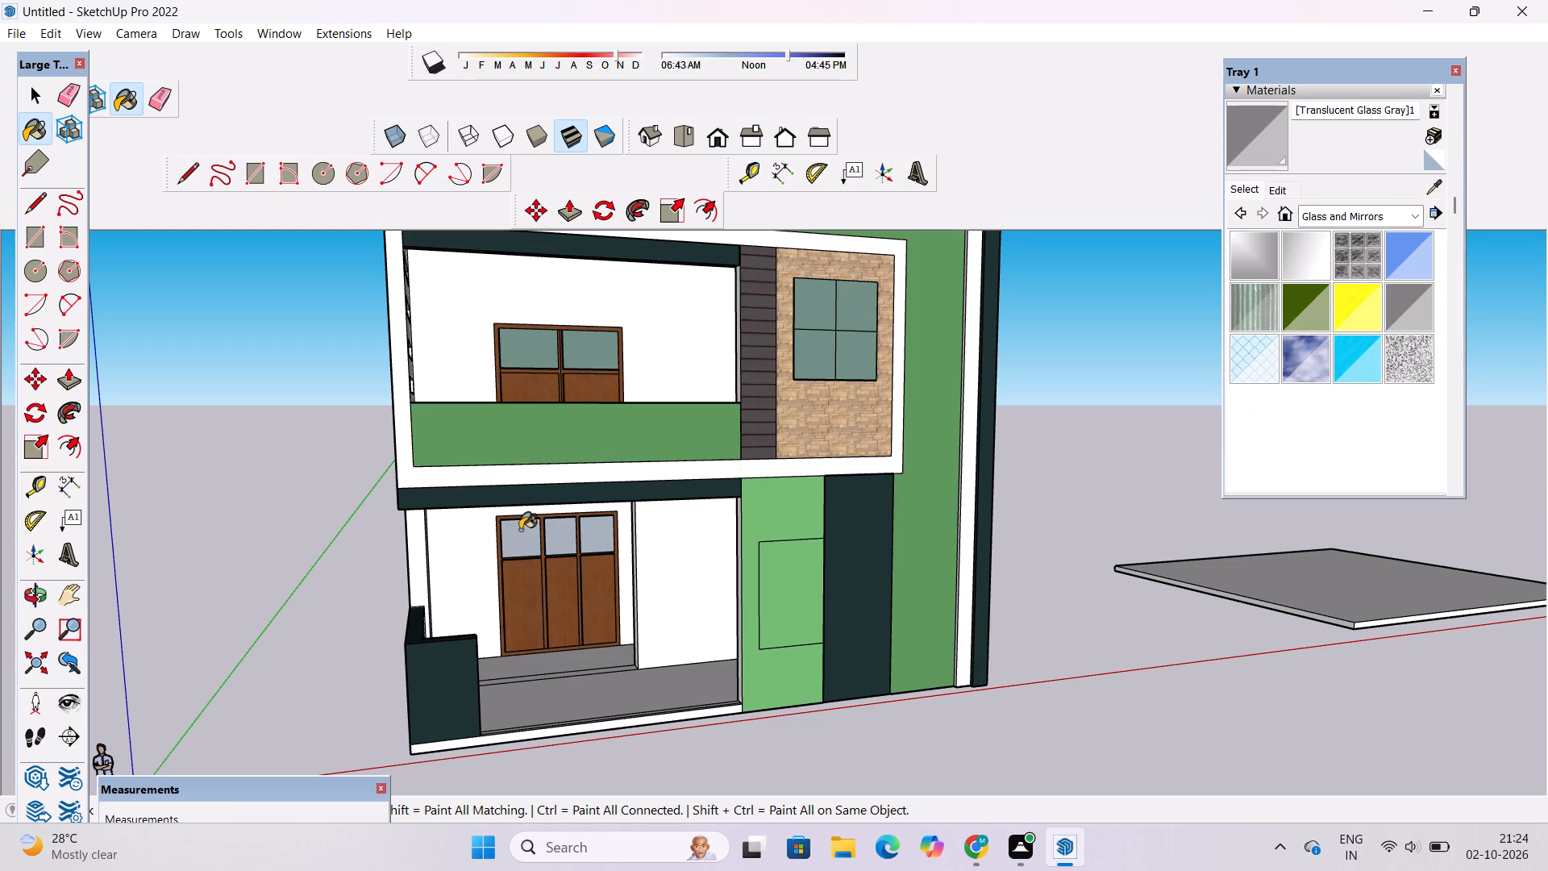
{"action": "key", "text": "space"}
Examine the glazed porch door and the whole front facade up close and from a distance.
{"action": "scroll", "coordinate": [485, 531], "scroll_direction": "down", "scroll_amount": 4}
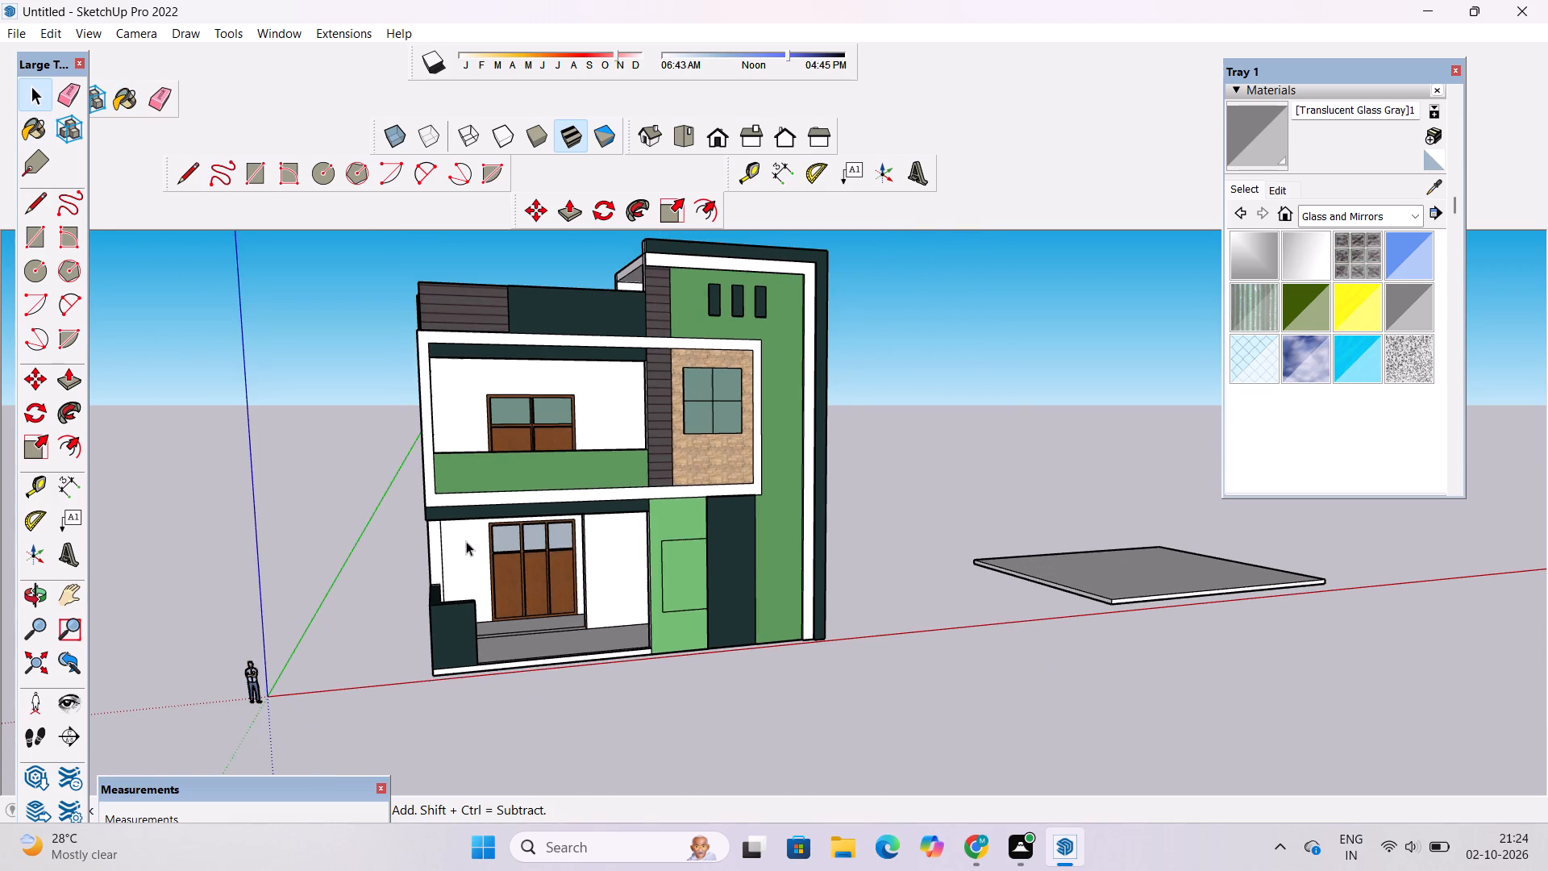
{"action": "key", "text": "o"}
{"action": "scroll", "coordinate": [460, 539], "scroll_direction": "down", "scroll_amount": 5}
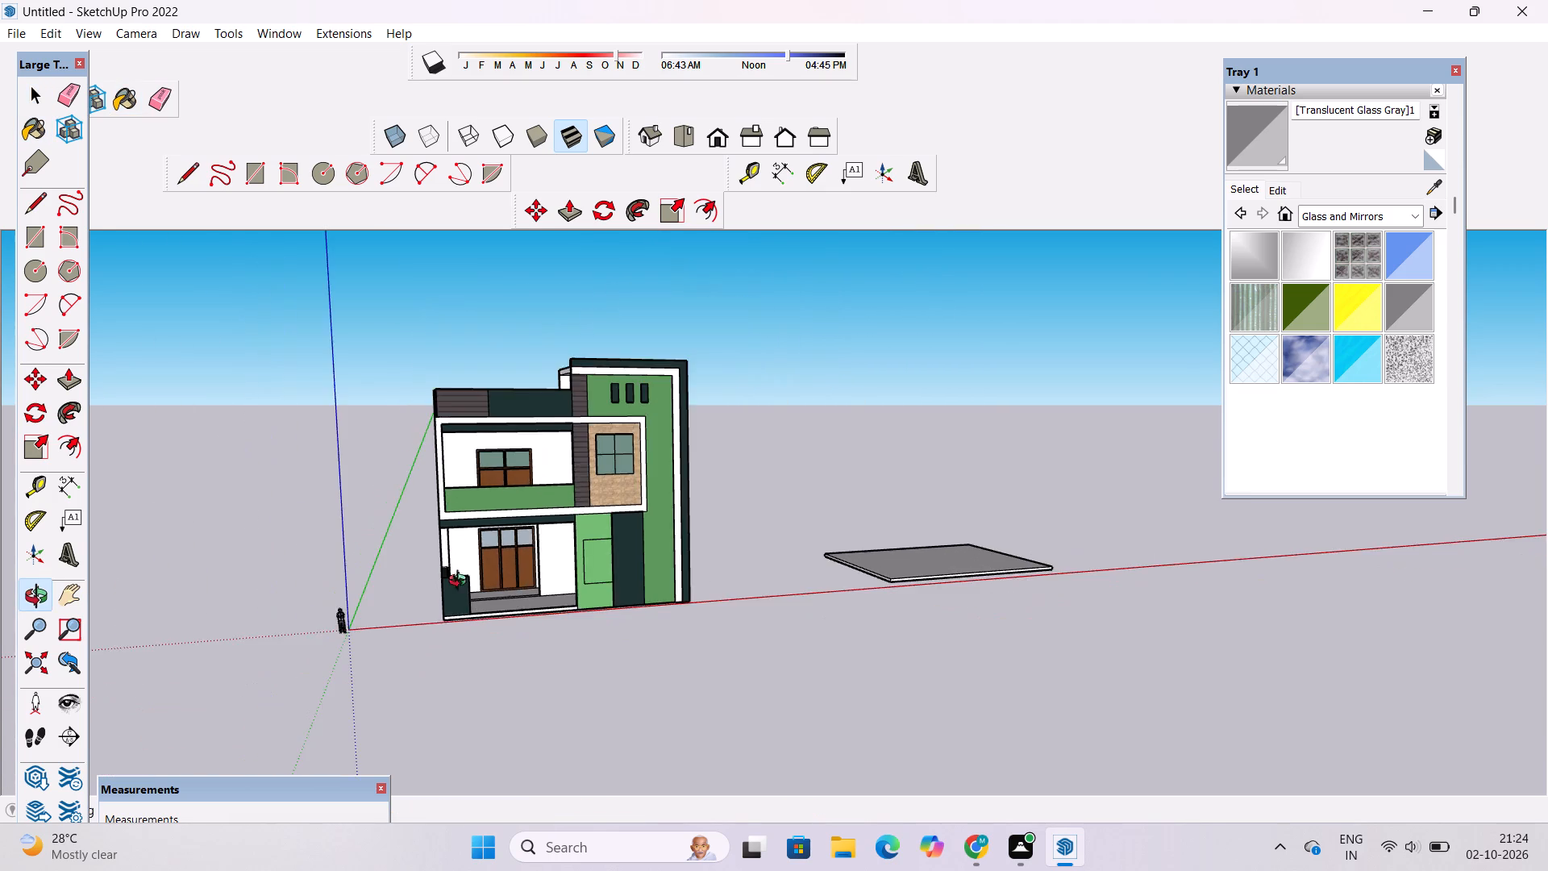
{"action": "left_click_drag", "start_coordinate": [461, 595], "coordinate": [465, 630]}
{"action": "scroll", "coordinate": [485, 621], "scroll_direction": "up", "scroll_amount": 11}
{"action": "scroll", "coordinate": [412, 606], "scroll_direction": "down", "scroll_amount": 5}
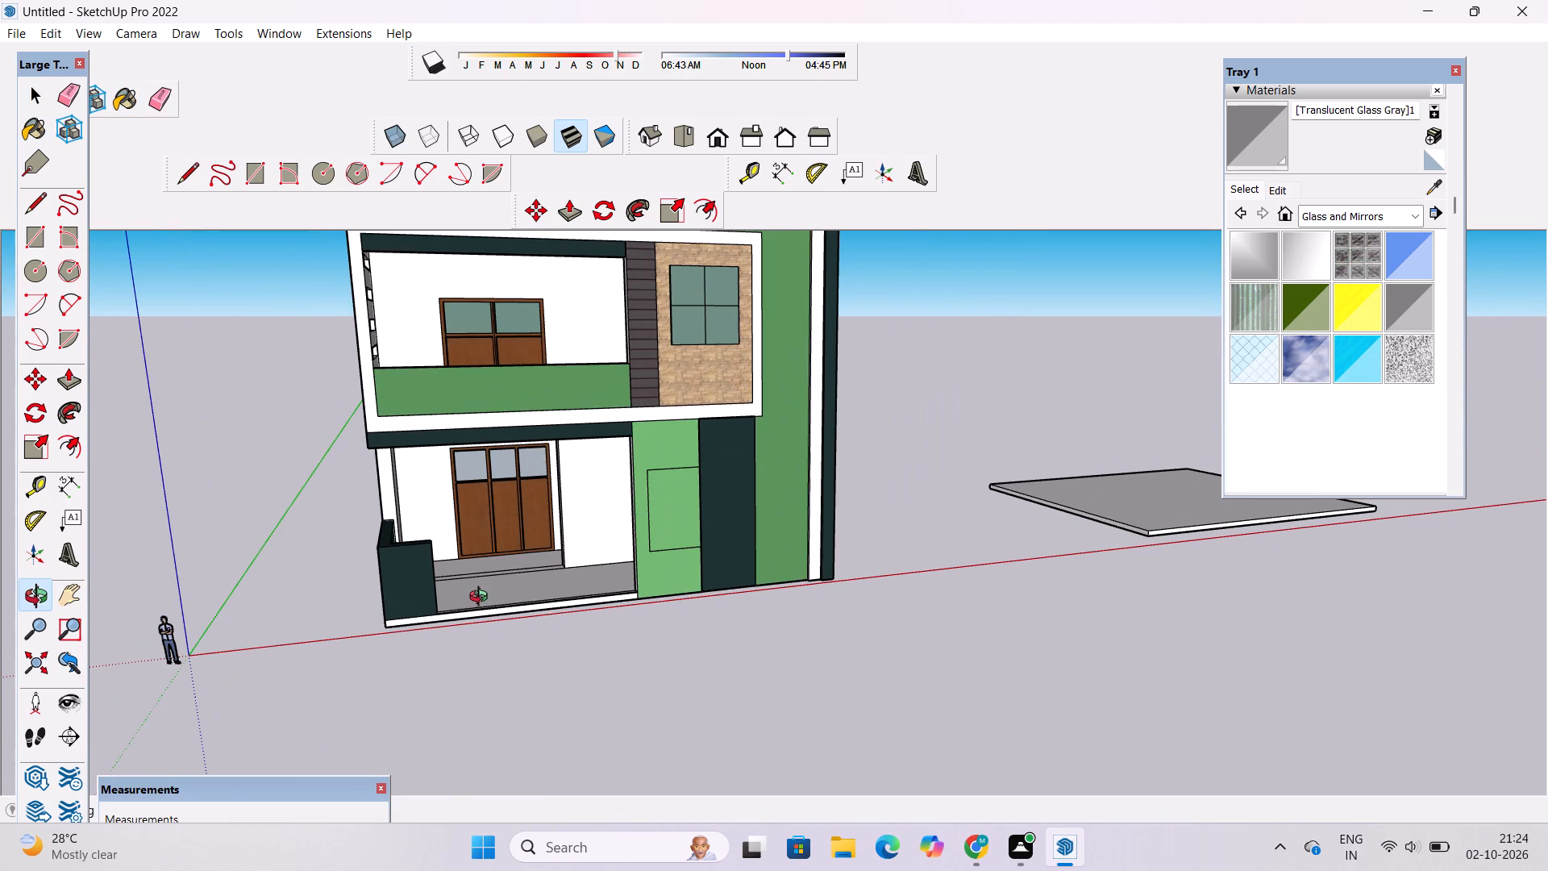
{"action": "left_click", "coordinate": [484, 594]}
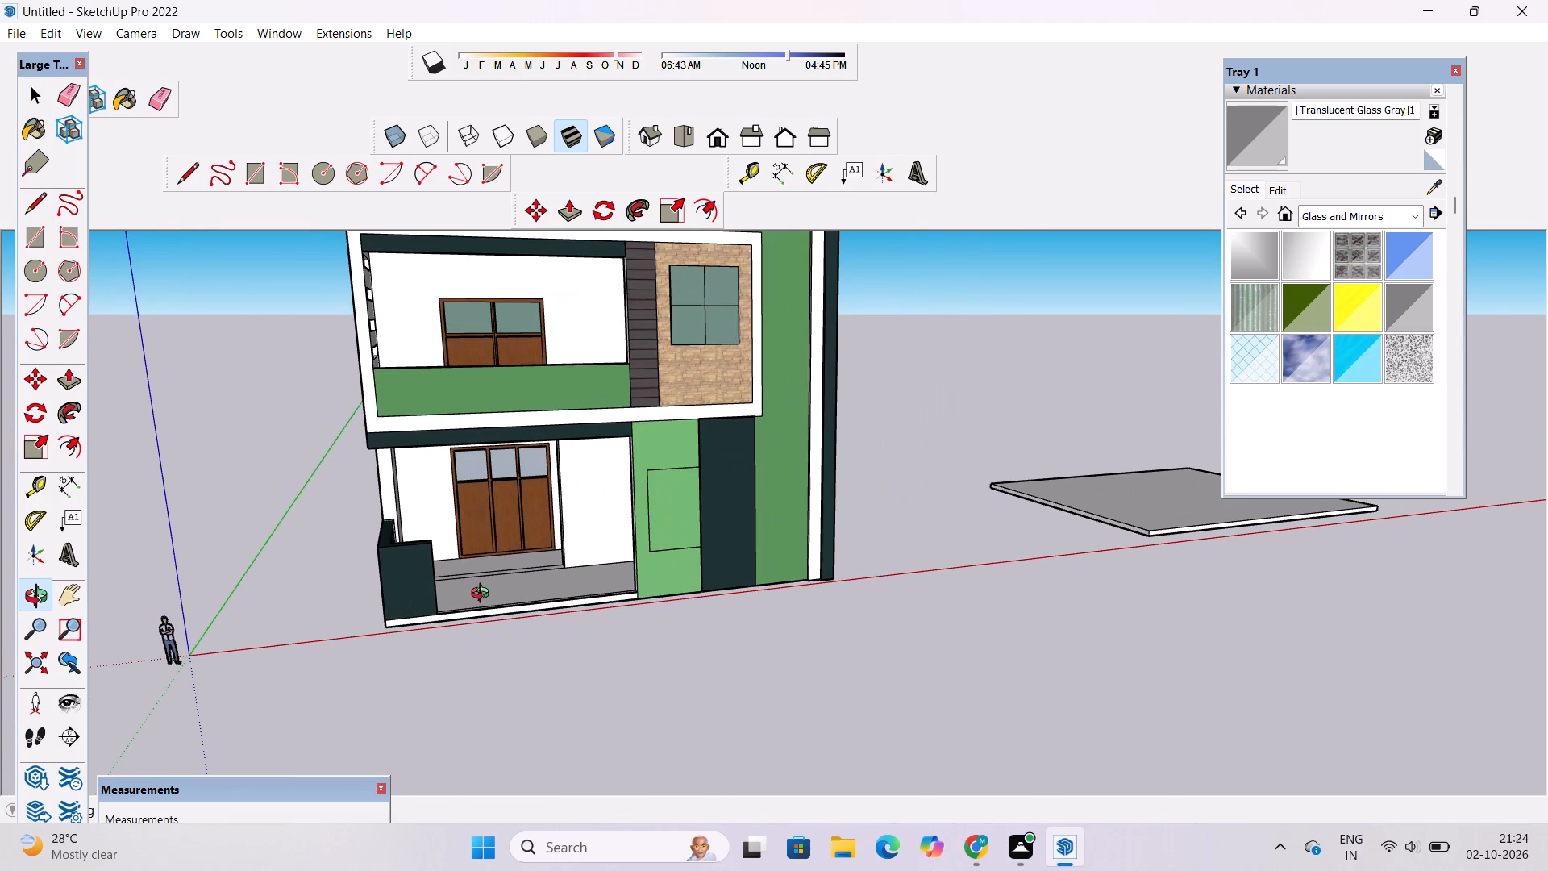
{"action": "scroll", "coordinate": [484, 595], "scroll_direction": "down", "scroll_amount": 4}
{"action": "scroll", "coordinate": [527, 604], "scroll_direction": "up", "scroll_amount": 5}
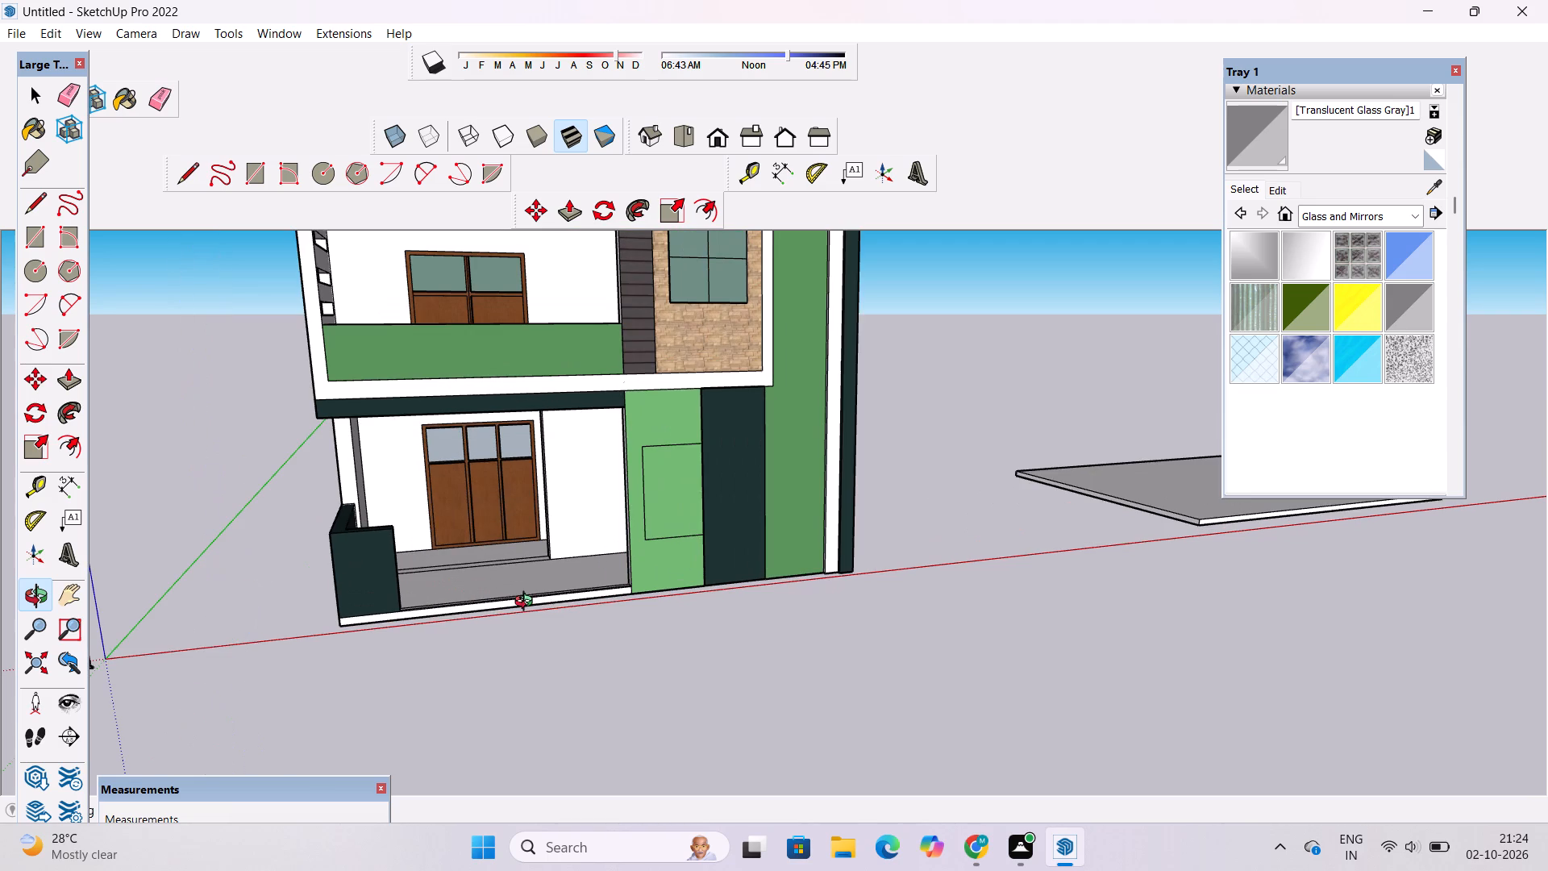
{"action": "left_click_drag", "start_coordinate": [518, 594], "coordinate": [526, 627], "text": "shift"}
{"action": "left_click_drag", "start_coordinate": [533, 628], "coordinate": [531, 622]}
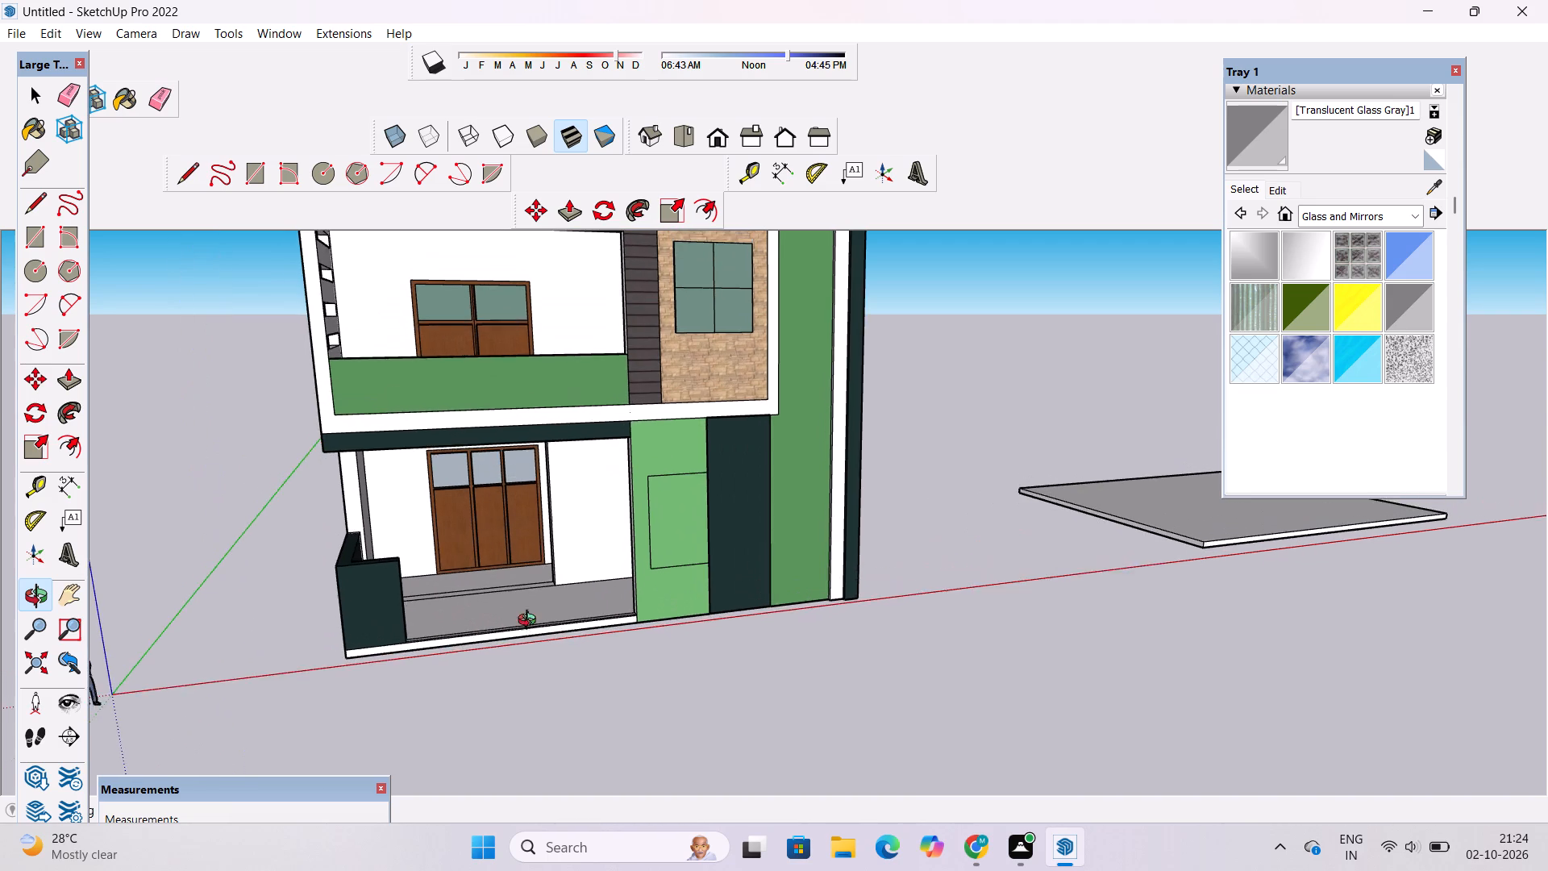
{"action": "left_click_drag", "start_coordinate": [531, 622], "coordinate": [510, 590]}
{"action": "scroll", "coordinate": [508, 585], "scroll_direction": "down", "scroll_amount": 4}
{"action": "left_click_drag", "start_coordinate": [460, 589], "coordinate": [514, 616], "text": "shift"}
{"action": "scroll", "coordinate": [519, 549], "scroll_direction": "up", "scroll_amount": 1}
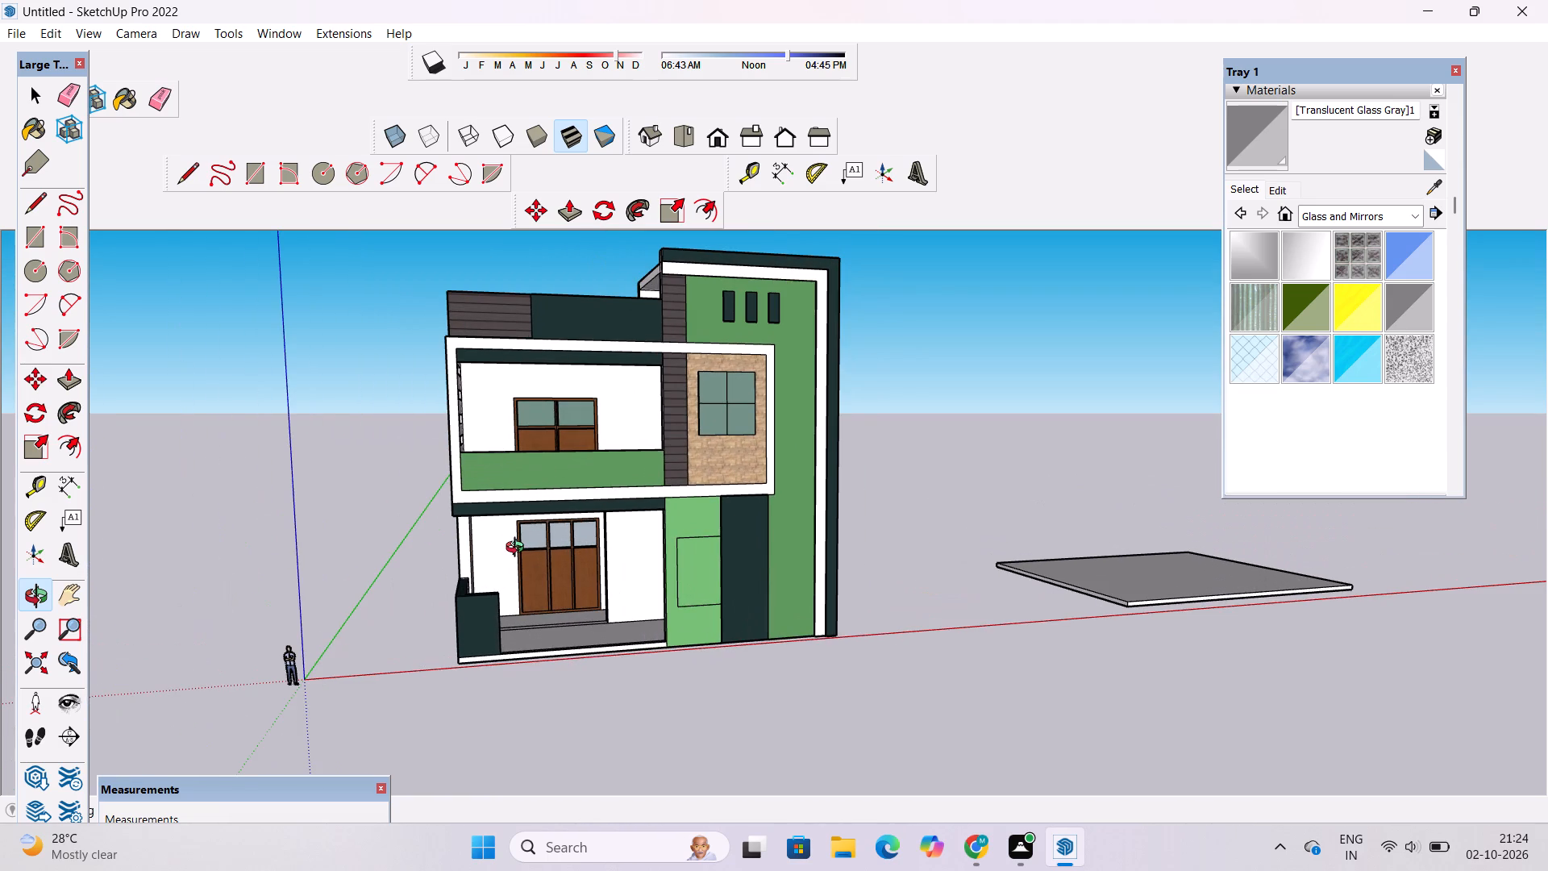
{"action": "left_click_drag", "start_coordinate": [518, 546], "coordinate": [524, 599], "text": "shift"}
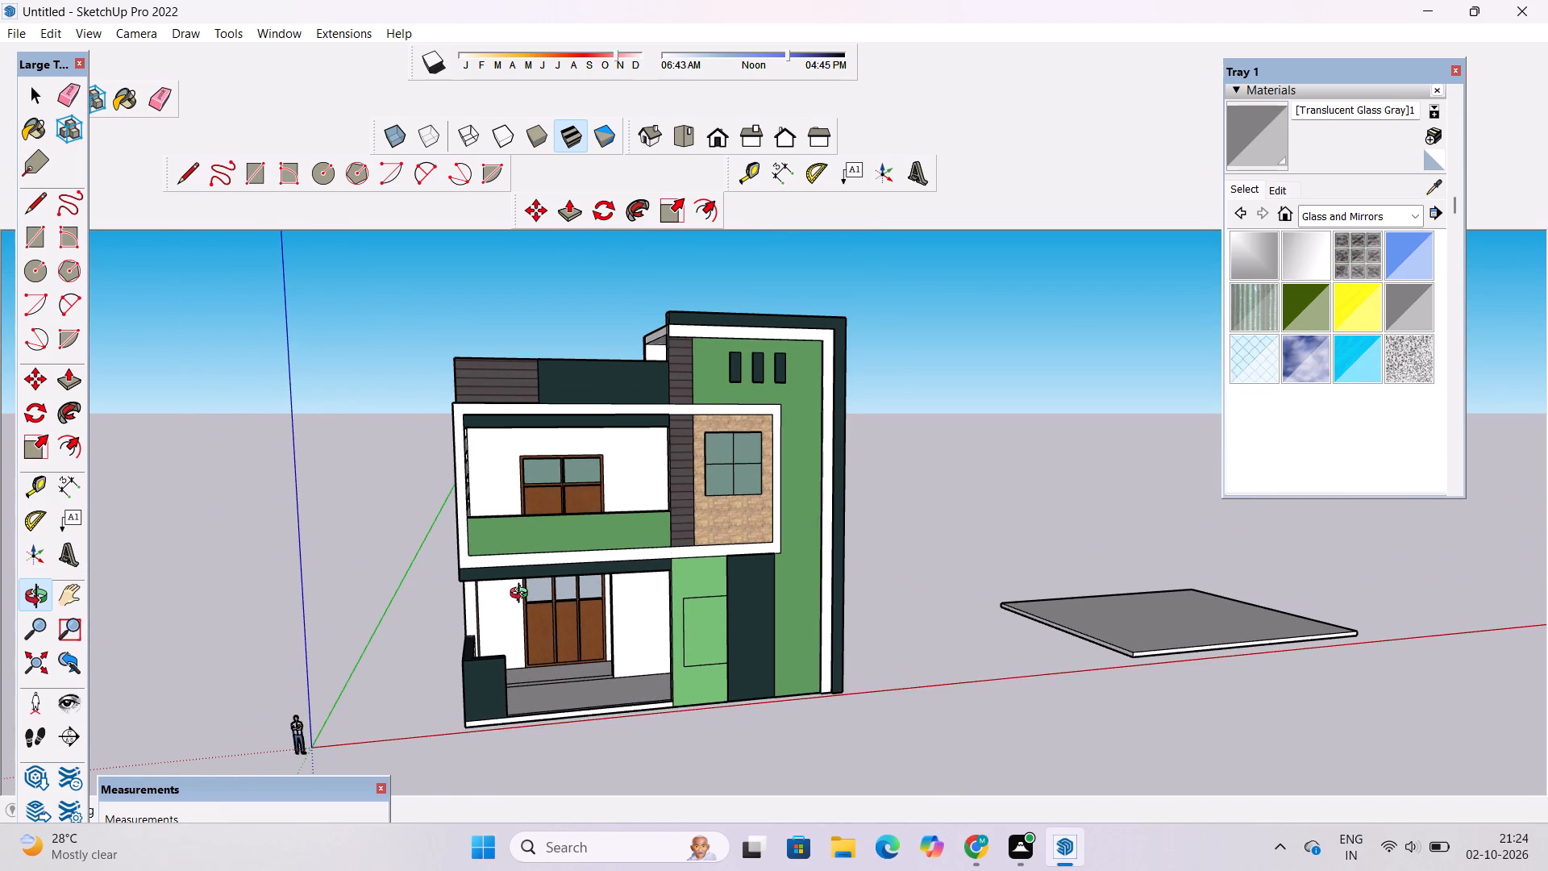
{"action": "scroll", "coordinate": [522, 593], "scroll_direction": "down", "scroll_amount": 5}
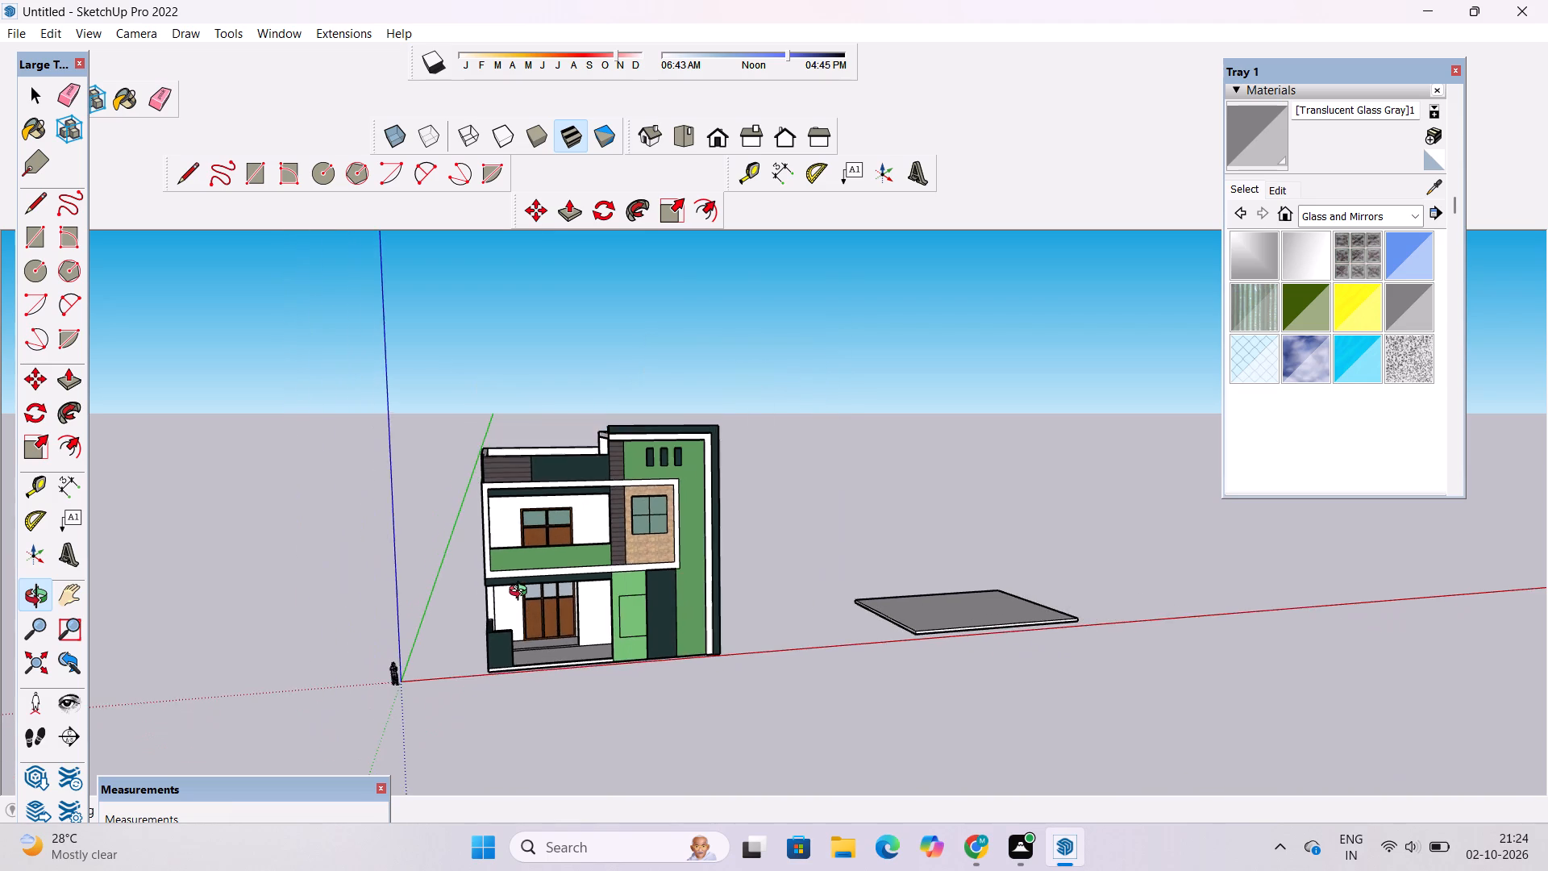
Examine the house facade and the roof terrace from several angles, near and far.
{"action": "left_click_drag", "start_coordinate": [517, 591], "coordinate": [634, 552]}
{"action": "scroll", "coordinate": [497, 556], "scroll_direction": "up", "scroll_amount": 4}
{"action": "left_click_drag", "start_coordinate": [453, 560], "coordinate": [576, 584], "text": "shift"}
{"action": "left_click_drag", "start_coordinate": [558, 622], "coordinate": [730, 626]}
{"action": "scroll", "coordinate": [728, 624], "scroll_direction": "up", "scroll_amount": 3}
{"action": "left_click_drag", "start_coordinate": [785, 590], "coordinate": [437, 565]}
{"action": "scroll", "coordinate": [437, 565], "scroll_direction": "down", "scroll_amount": 4}
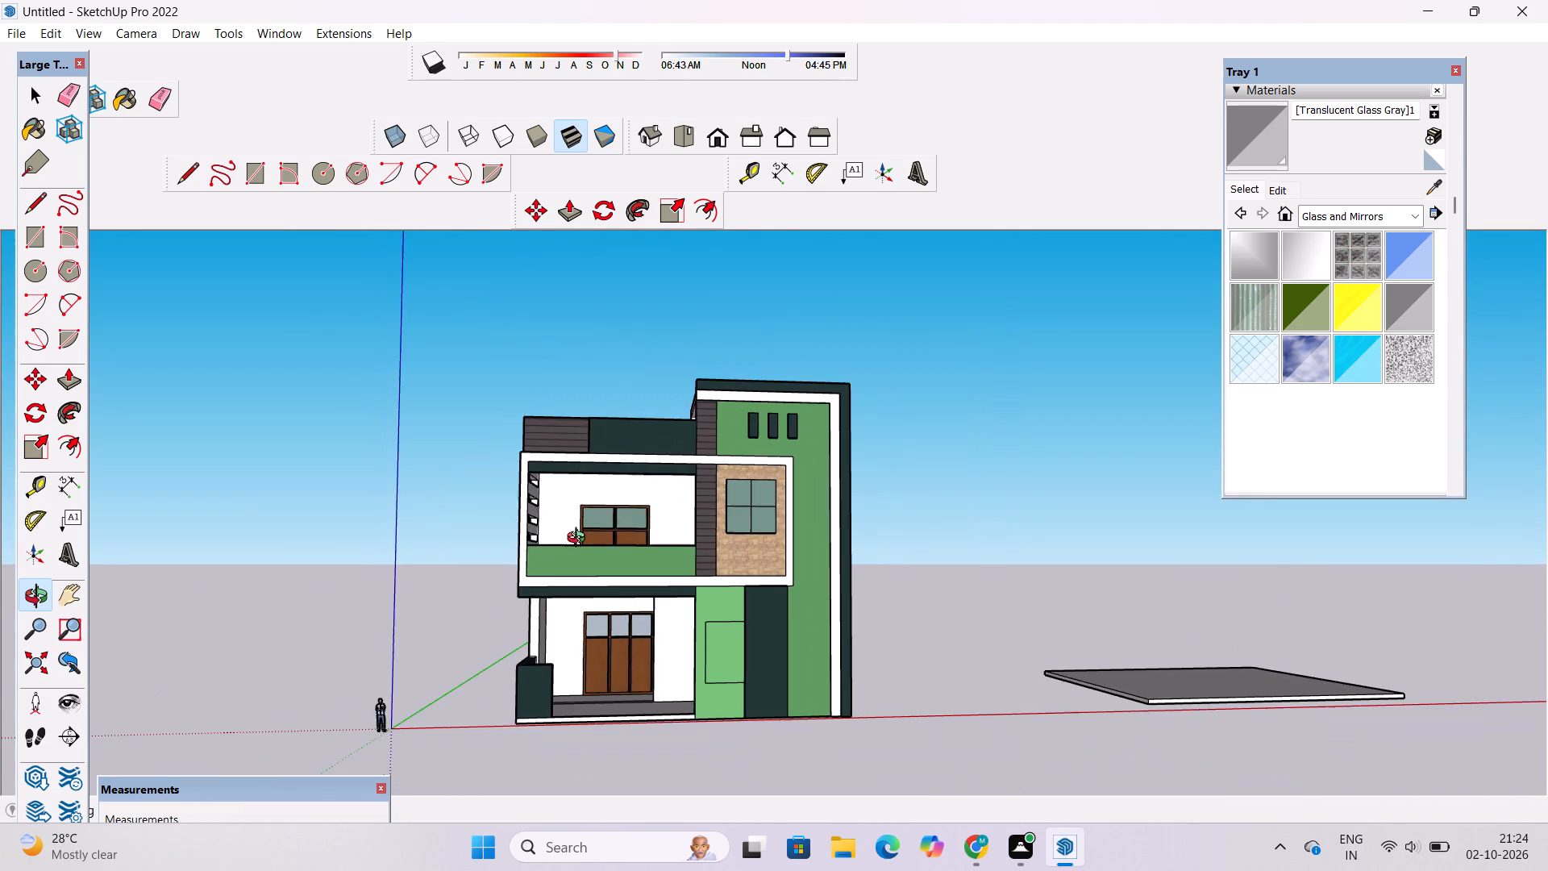
{"action": "left_click_drag", "start_coordinate": [667, 508], "coordinate": [561, 531]}
{"action": "left_click_drag", "start_coordinate": [560, 532], "coordinate": [647, 688], "text": "shift"}
{"action": "scroll", "coordinate": [633, 514], "scroll_direction": "up", "scroll_amount": 4}
{"action": "left_click_drag", "start_coordinate": [547, 511], "coordinate": [765, 507]}
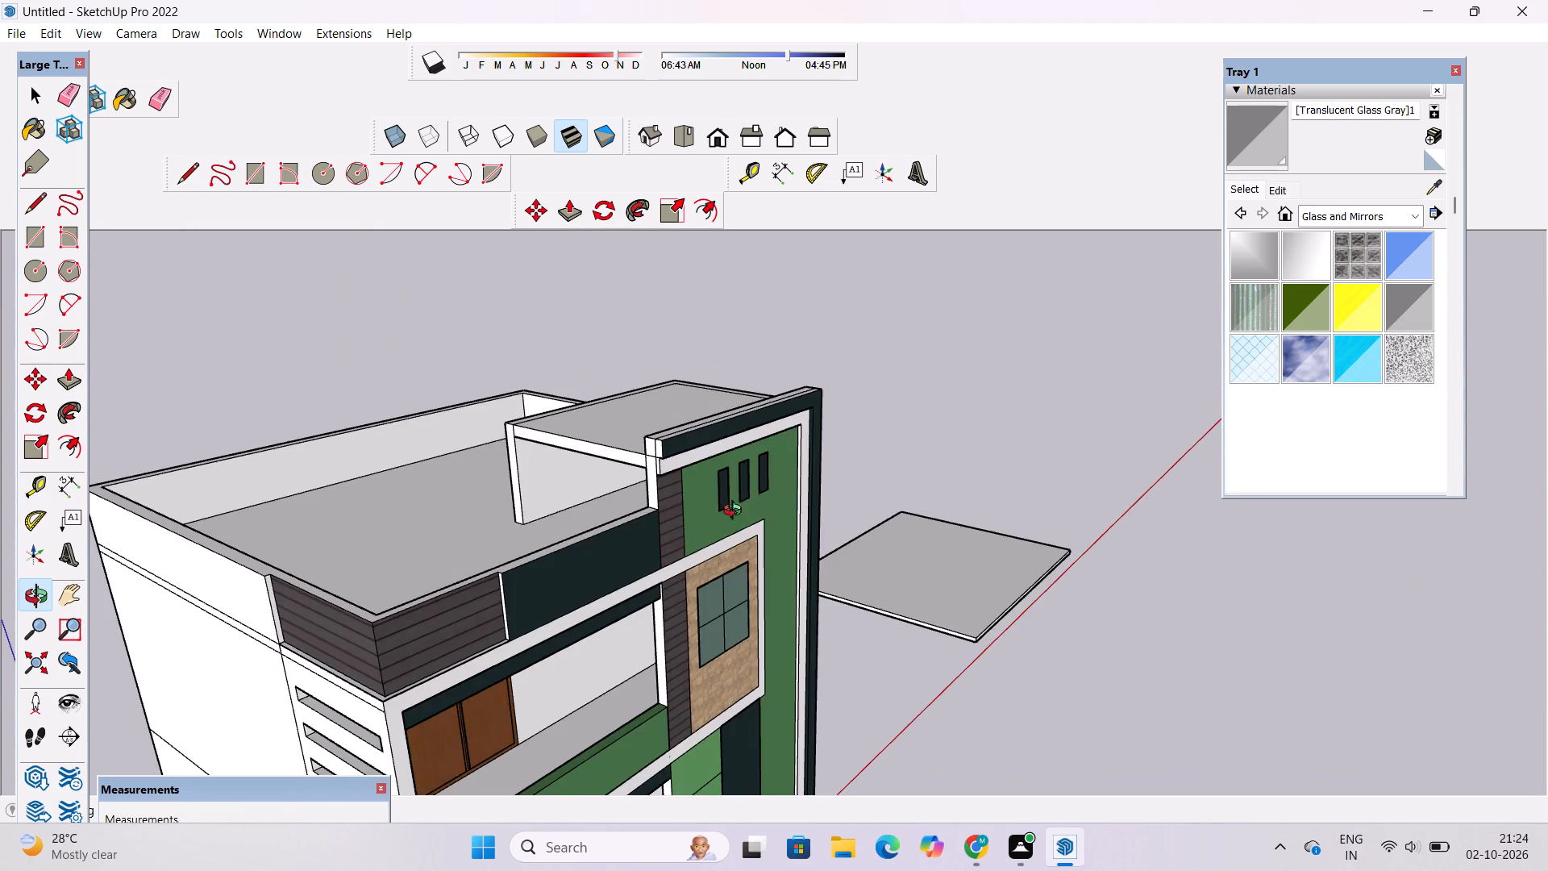
{"action": "left_click_drag", "start_coordinate": [667, 516], "coordinate": [746, 514]}
{"action": "left_click_drag", "start_coordinate": [763, 483], "coordinate": [680, 552]}
{"action": "left_click_drag", "start_coordinate": [676, 552], "coordinate": [689, 557], "text": "shift"}
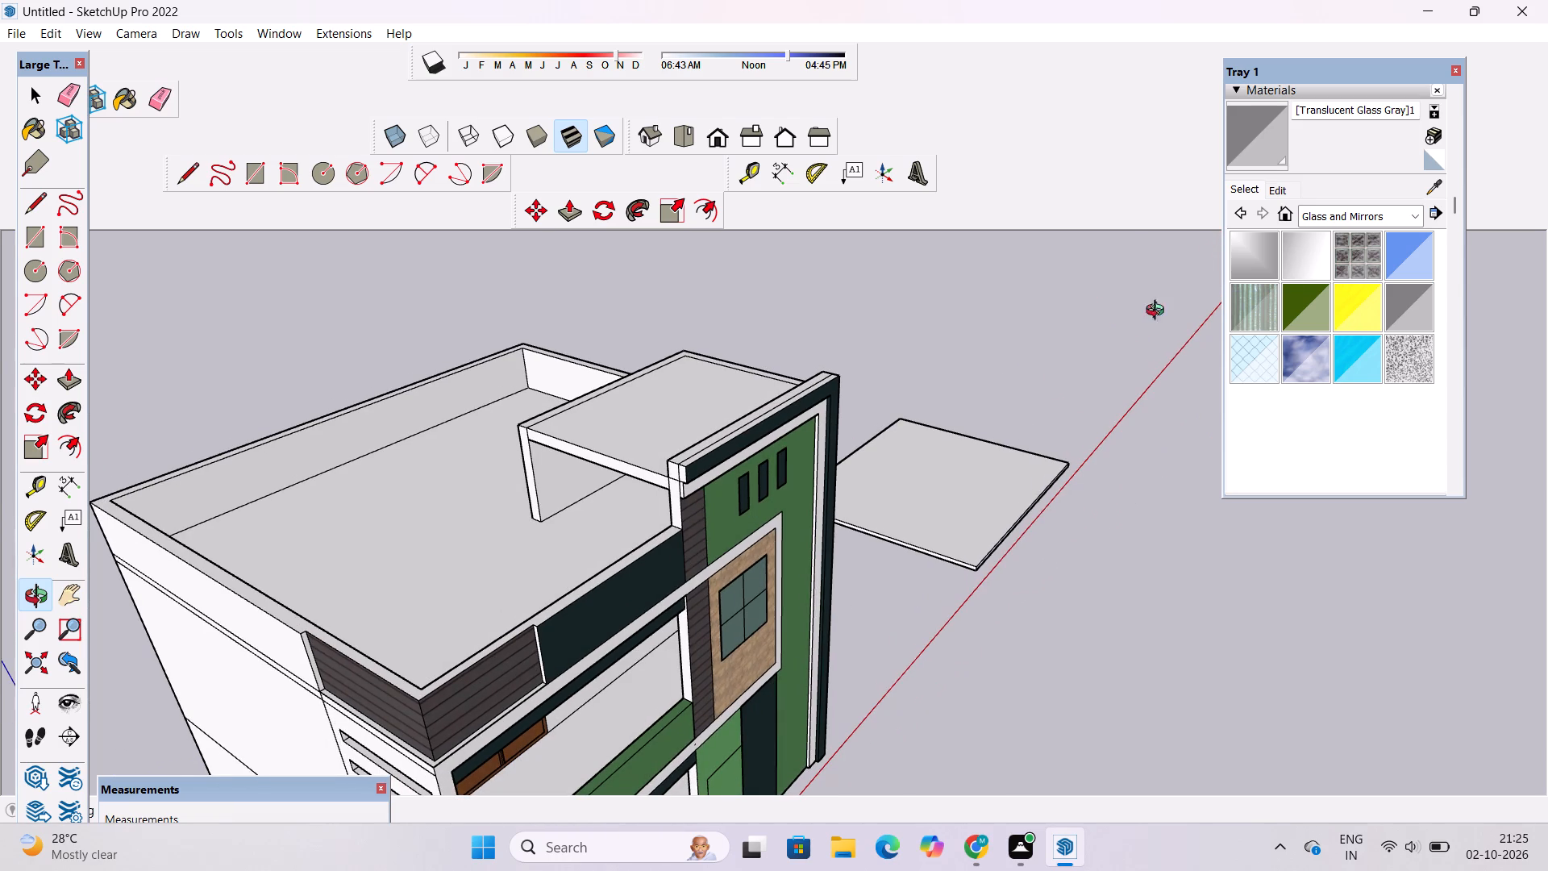
Paint the upper balcony's back wall with 0033_NavajoWhite from the Colors-Named materials.
{"action": "left_click", "coordinate": [1329, 220]}
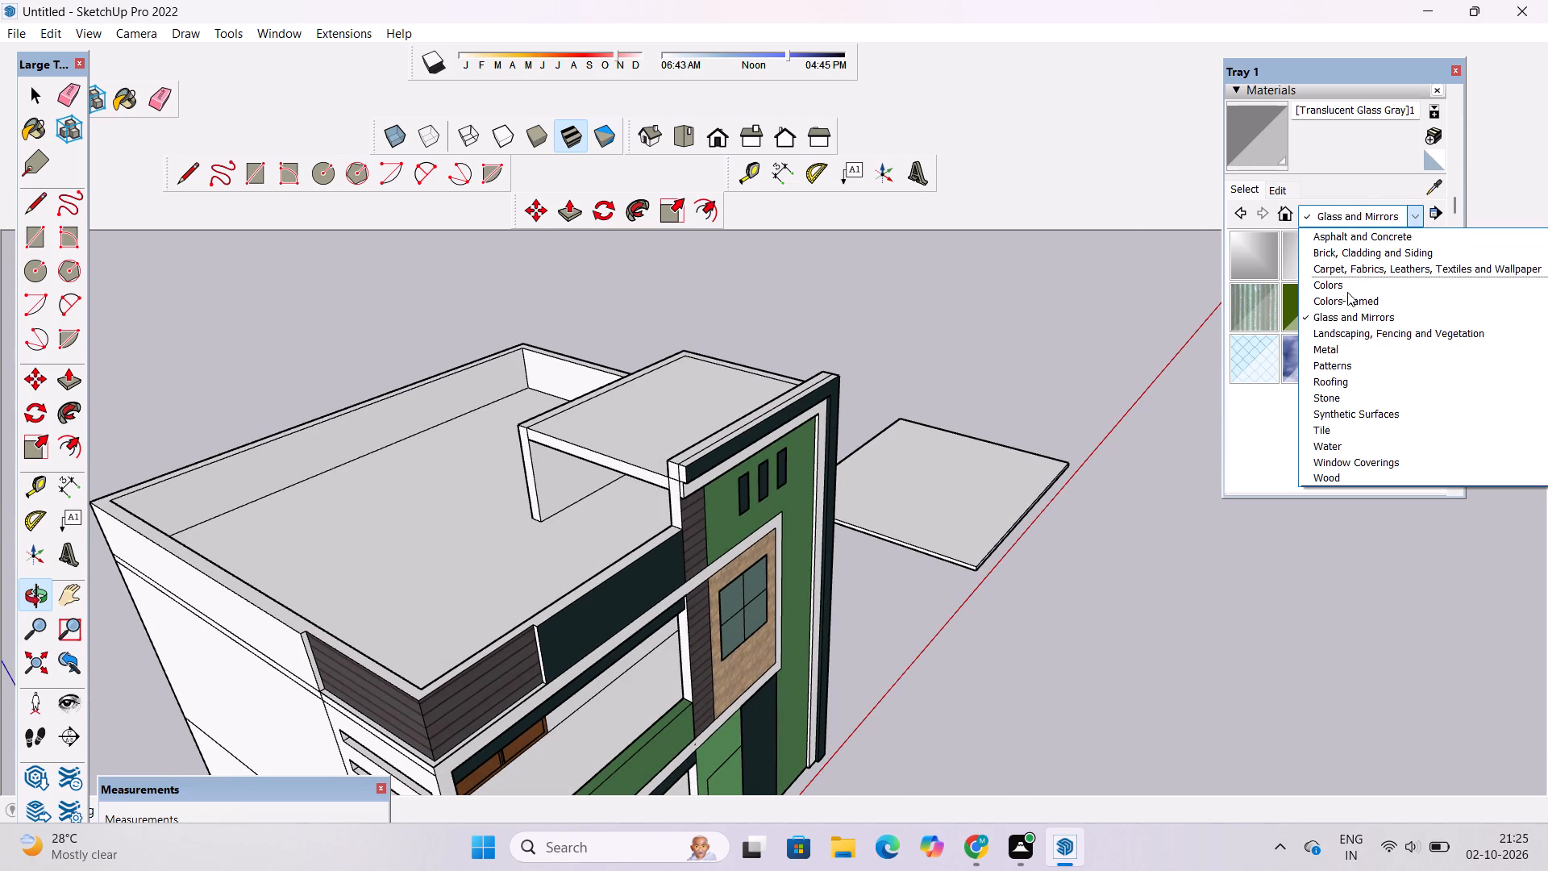
{"action": "left_click", "coordinate": [1348, 299]}
{"action": "scroll", "coordinate": [610, 310], "scroll_direction": "down", "scroll_amount": 9}
{"action": "left_click_drag", "start_coordinate": [684, 464], "coordinate": [617, 431]}
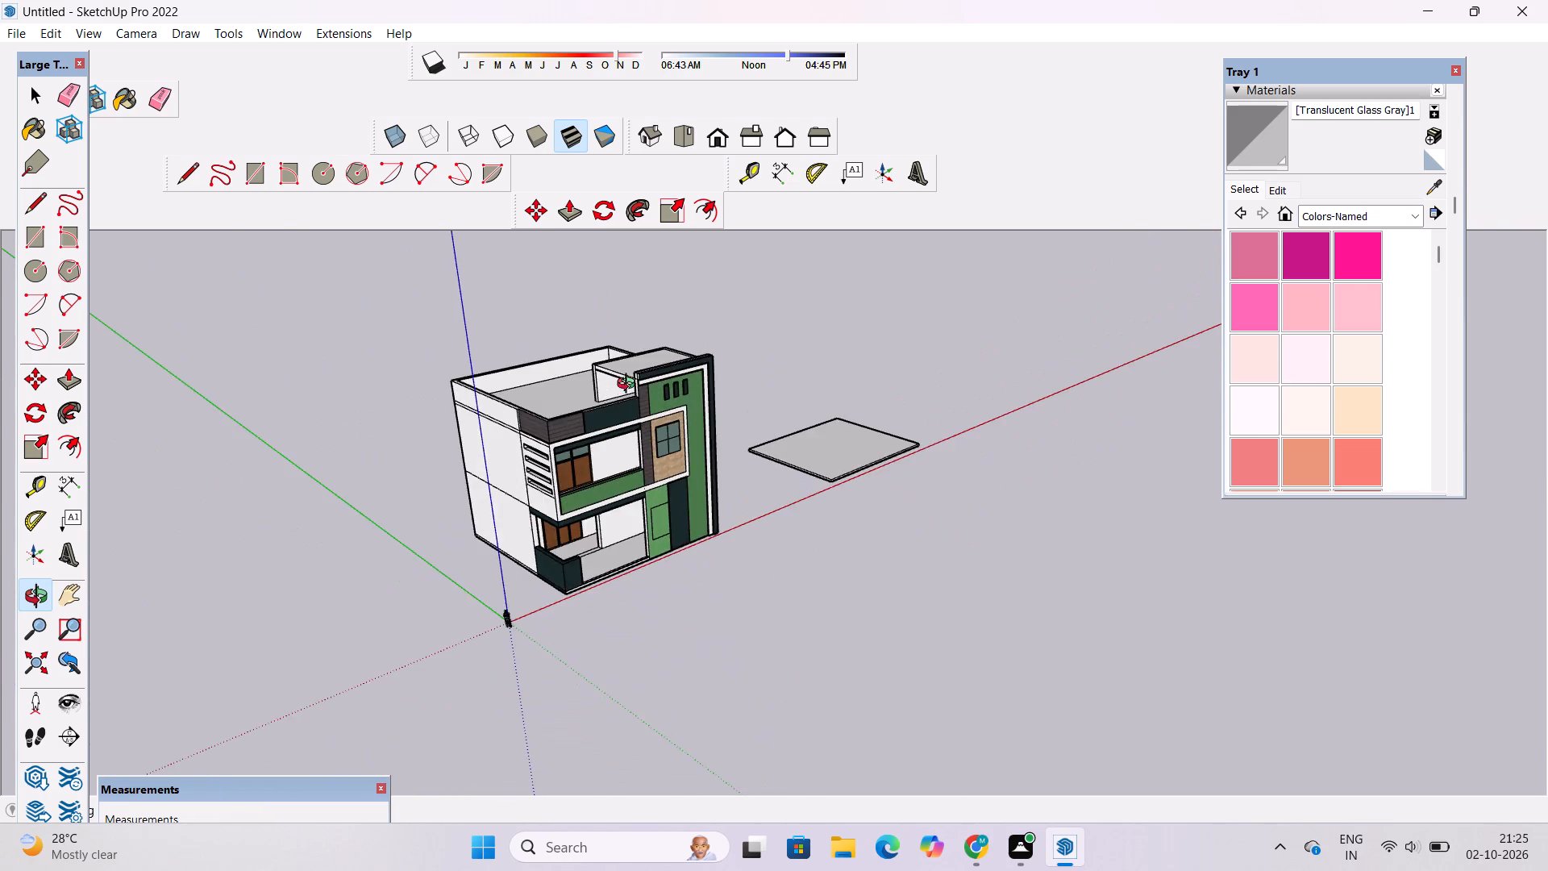
{"action": "scroll", "coordinate": [630, 385], "scroll_direction": "up", "scroll_amount": 3}
{"action": "left_click_drag", "start_coordinate": [780, 430], "coordinate": [719, 408]}
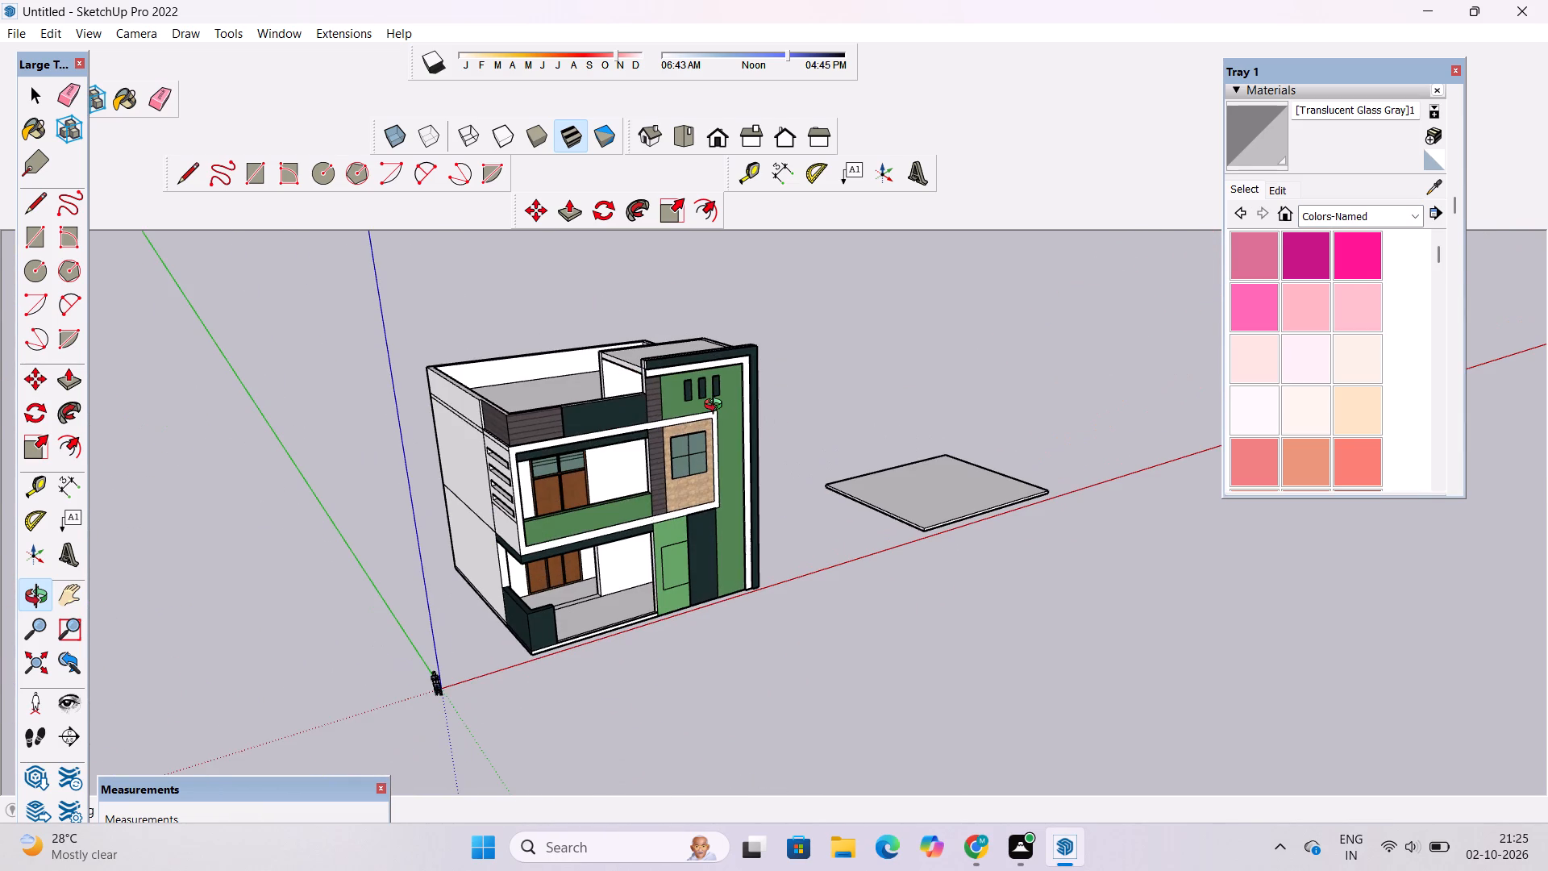
{"action": "scroll", "coordinate": [655, 434], "scroll_direction": "up", "scroll_amount": 3}
{"action": "left_click_drag", "start_coordinate": [1003, 390], "coordinate": [952, 383]}
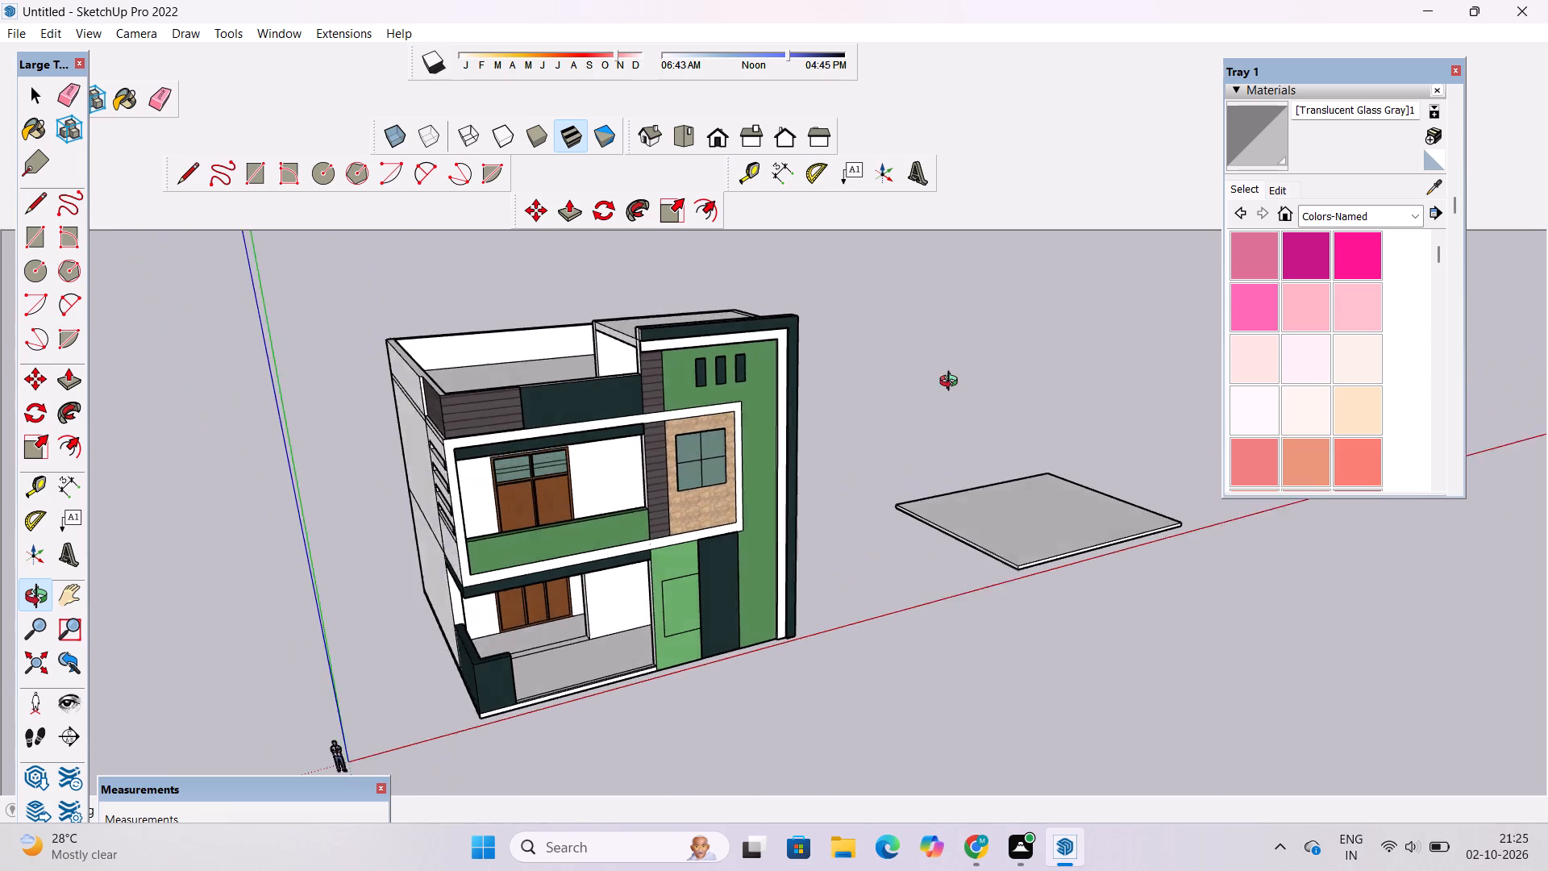
{"action": "left_click_drag", "start_coordinate": [952, 383], "coordinate": [893, 370]}
{"action": "scroll", "coordinate": [746, 368], "scroll_direction": "down", "scroll_amount": 4}
{"action": "scroll", "coordinate": [758, 497], "scroll_direction": "up", "scroll_amount": 2}
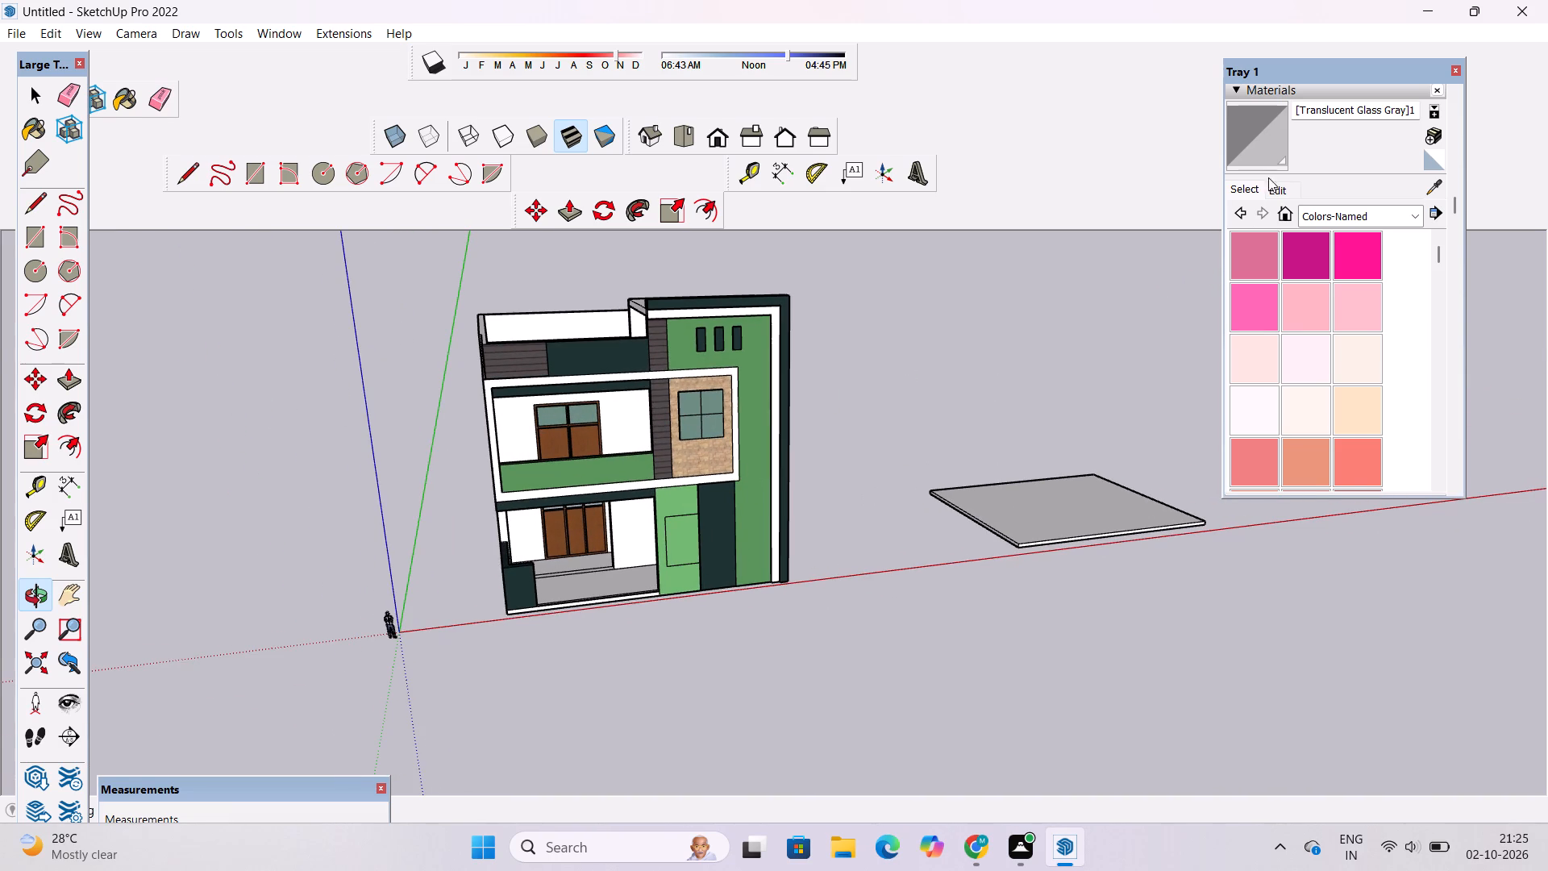
{"action": "scroll", "coordinate": [1309, 302], "scroll_direction": "down", "scroll_amount": 4}
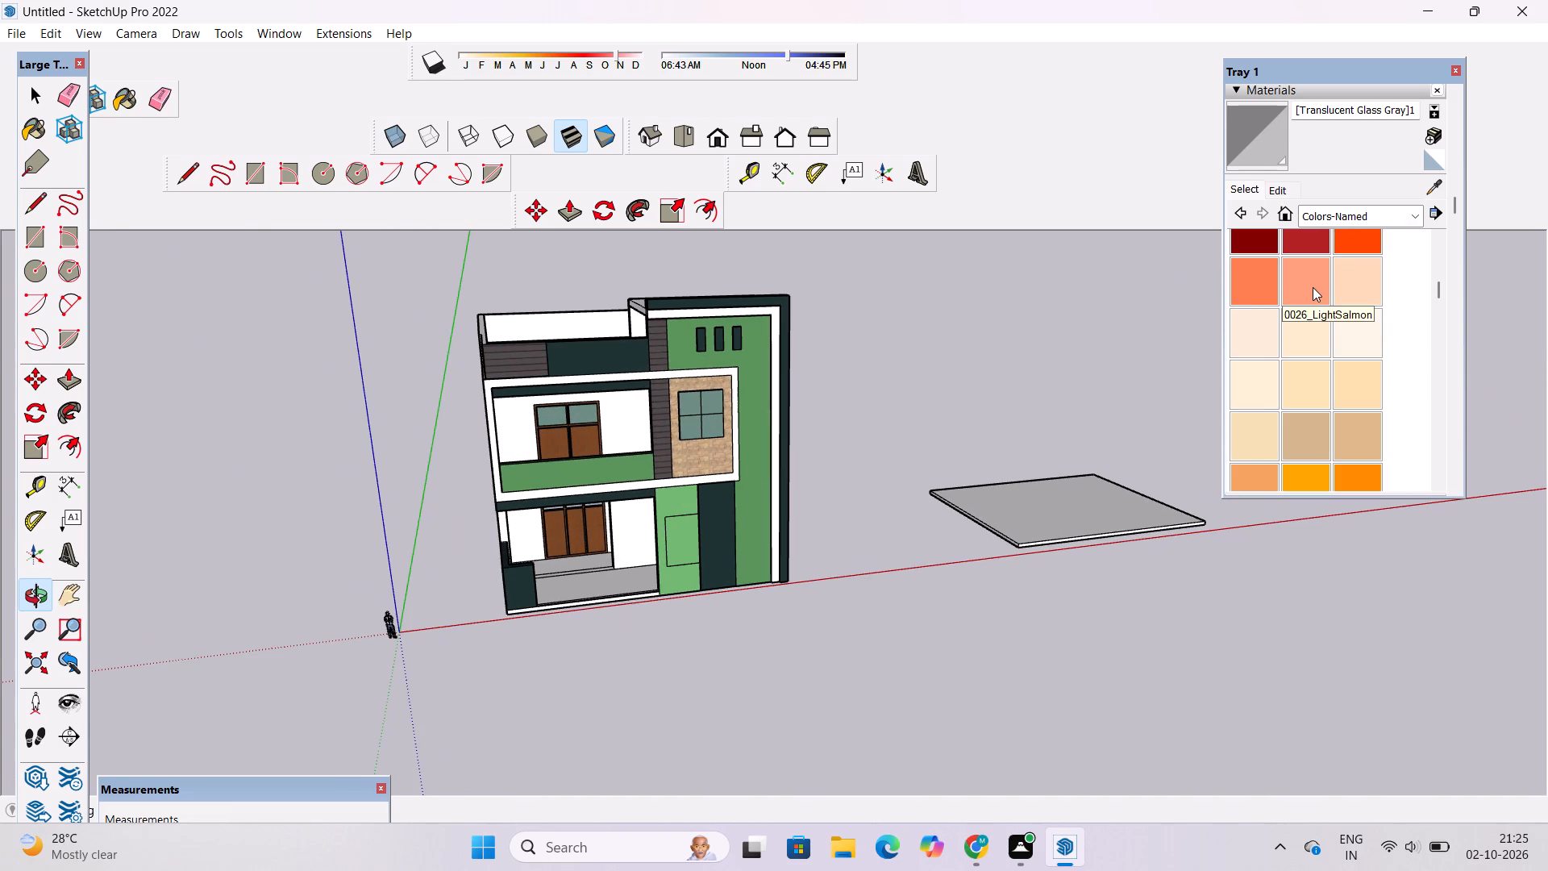
{"action": "left_click", "coordinate": [1352, 281]}
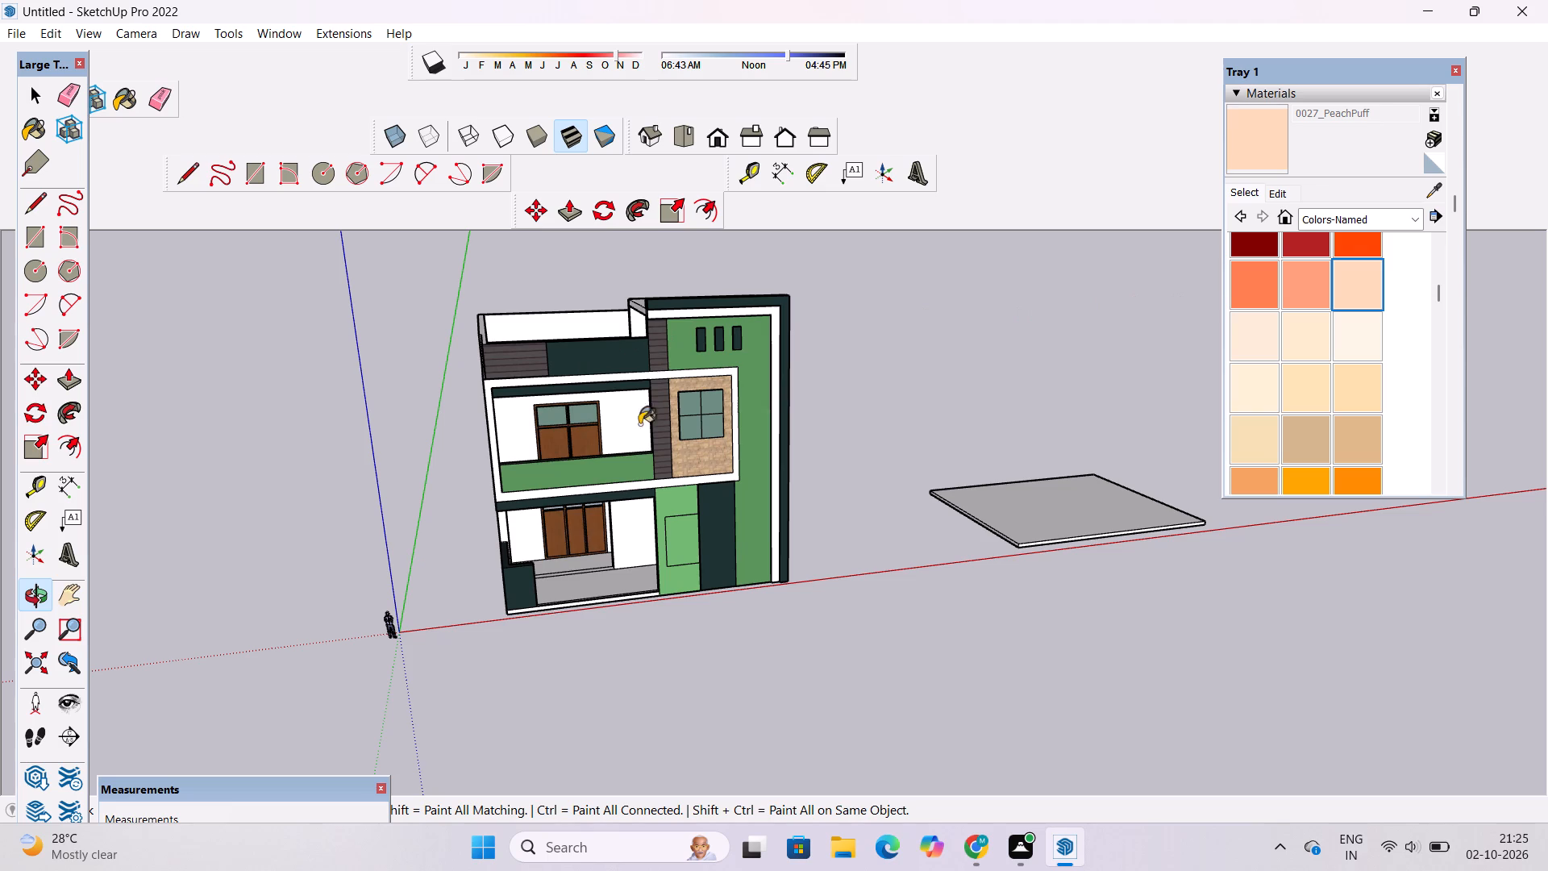
{"action": "left_click", "coordinate": [1348, 381]}
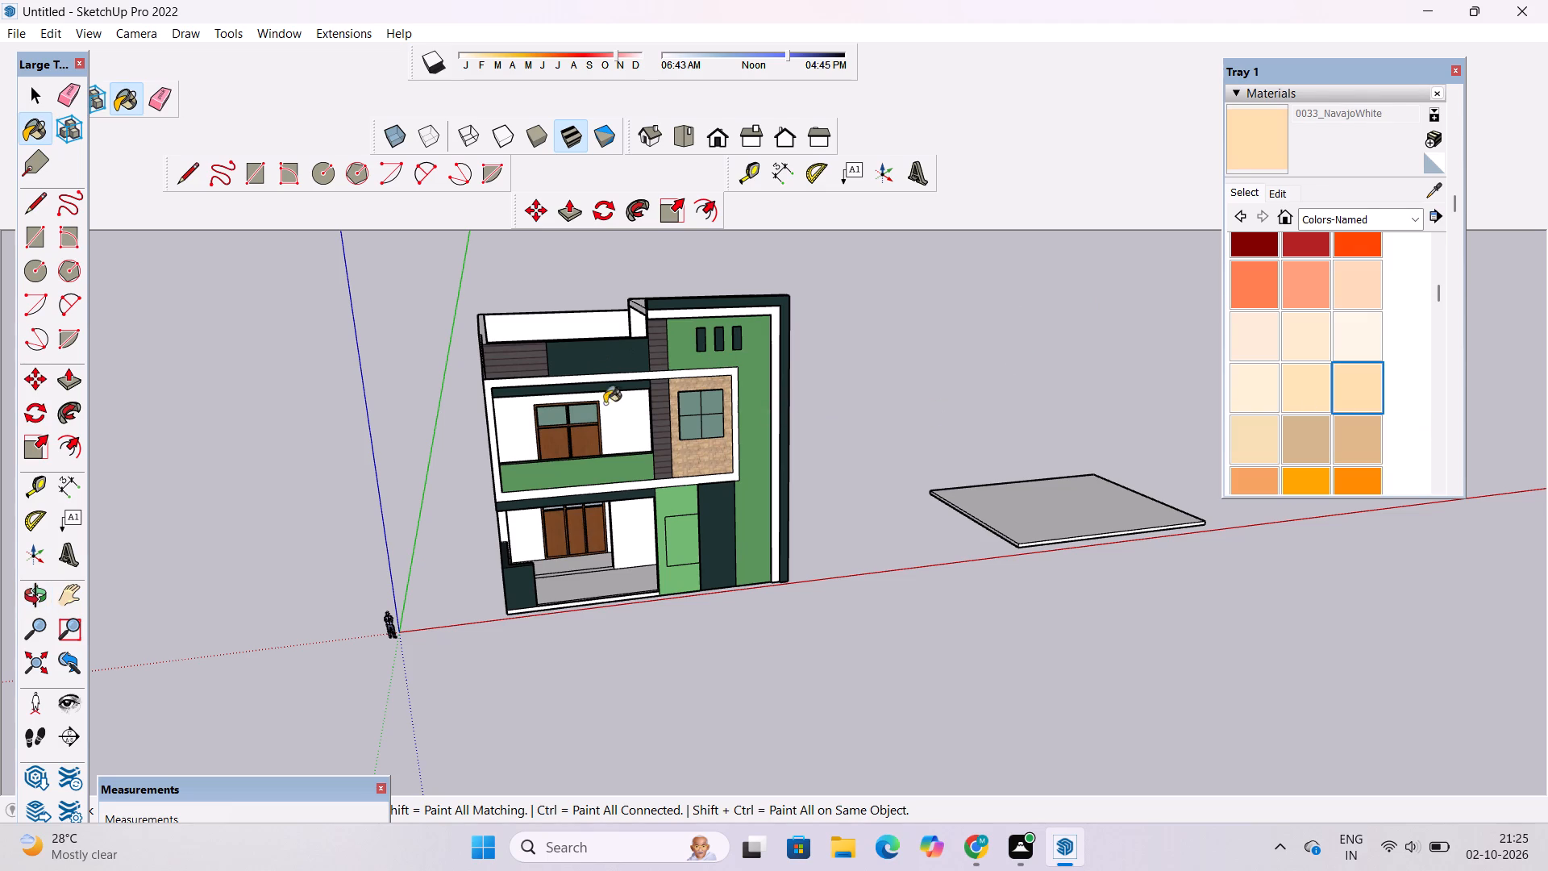
{"action": "left_click", "coordinate": [622, 419]}
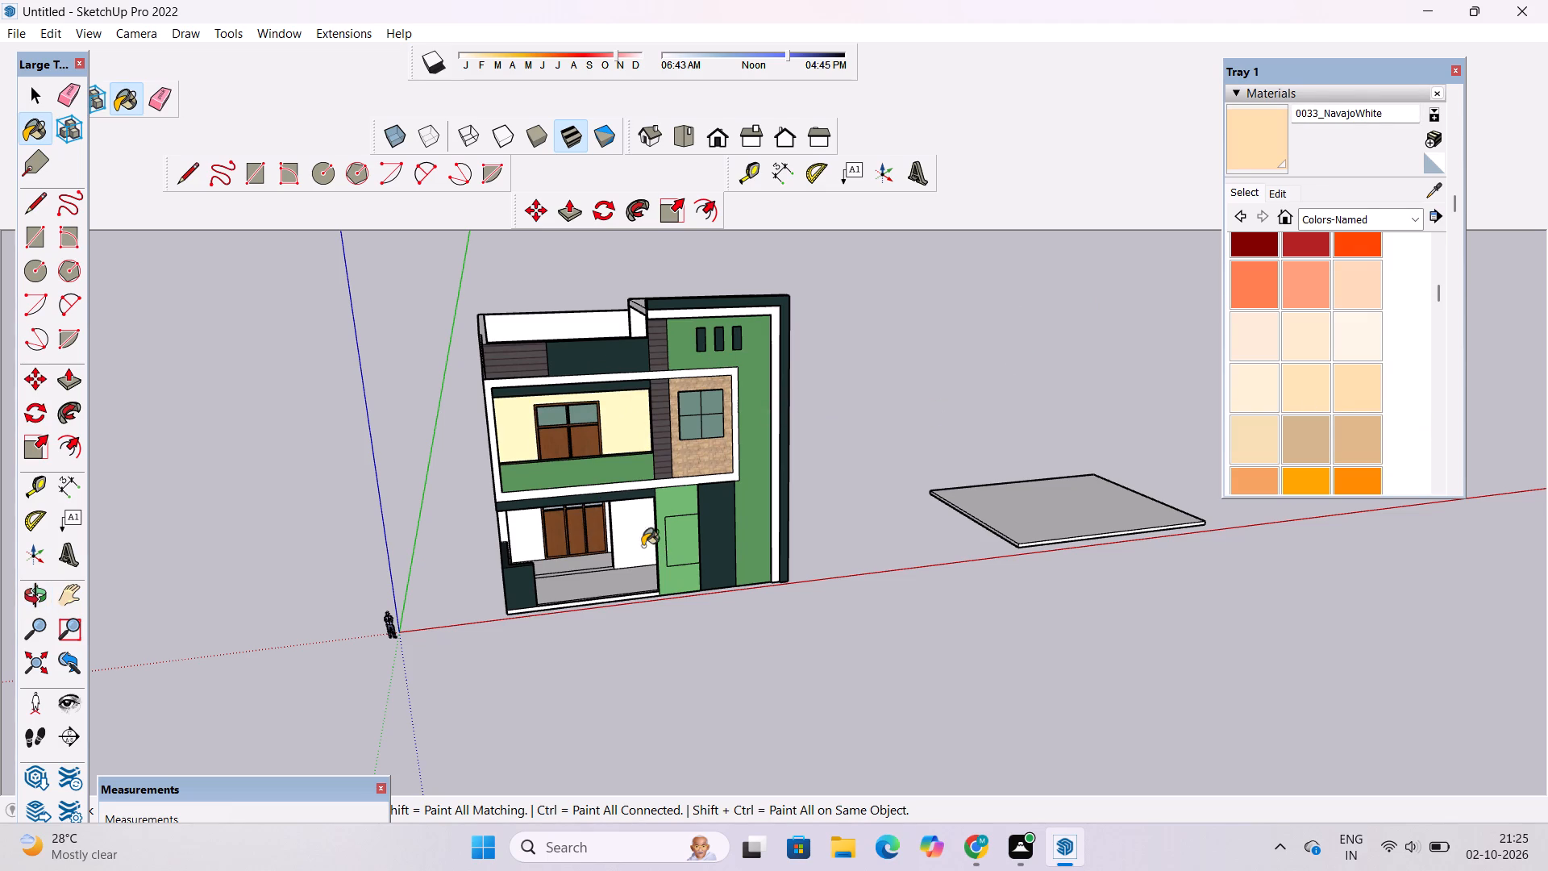
Paint the ground-floor porch's door wall, projecting wall, exposed wall edges and corner pillar with 0033_NavajoWhite.
{"action": "left_click", "coordinate": [631, 531]}
{"action": "scroll", "coordinate": [618, 532], "scroll_direction": "up", "scroll_amount": 14}
{"action": "scroll", "coordinate": [539, 500], "scroll_direction": "up", "scroll_amount": 6}
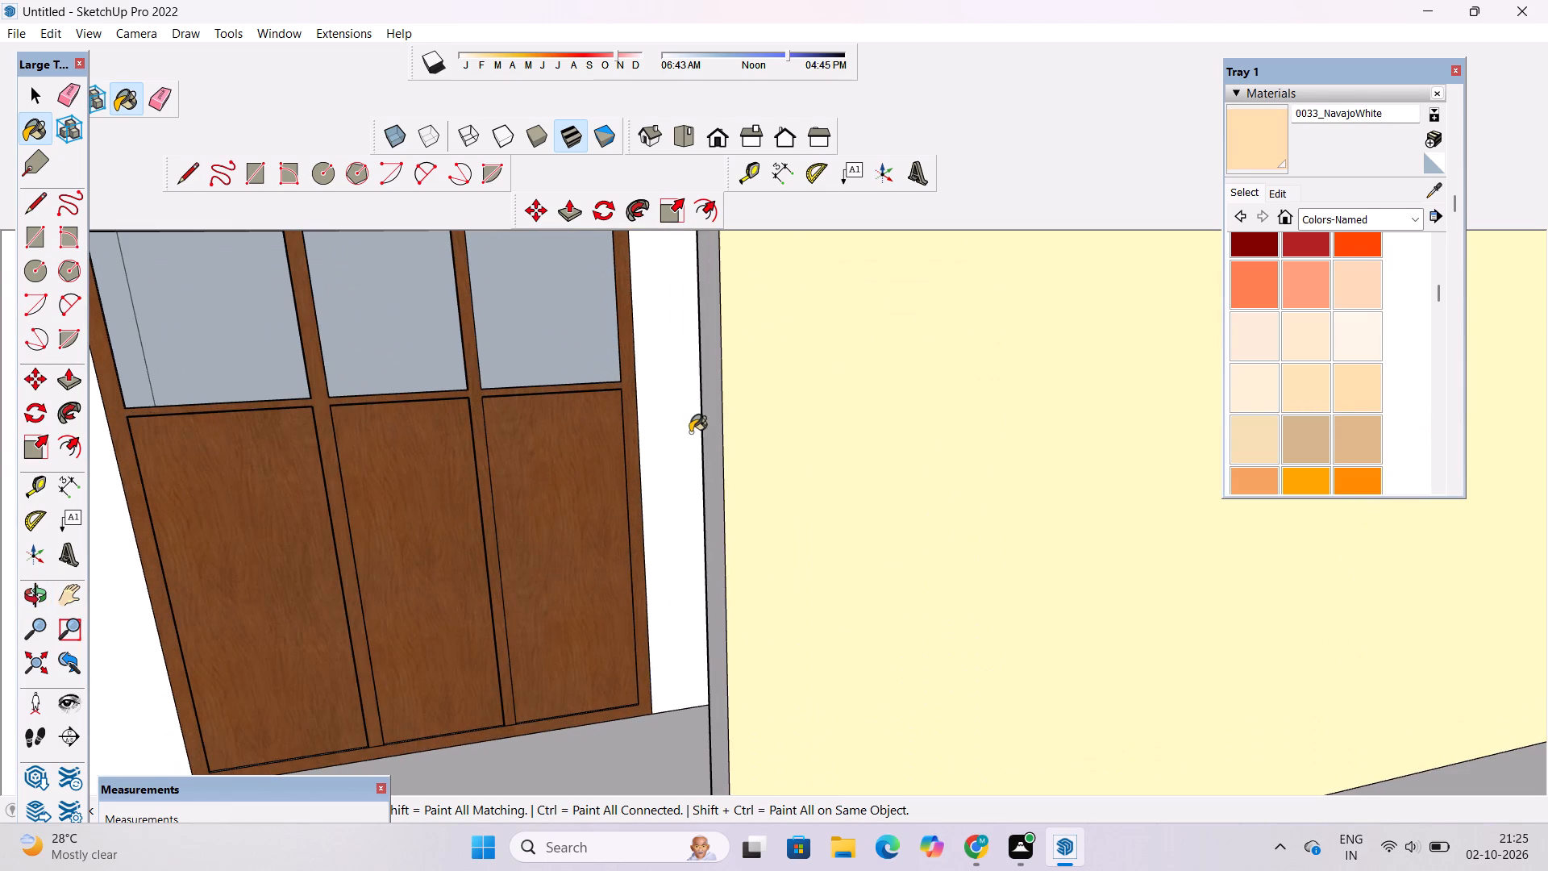
{"action": "left_click", "coordinate": [655, 419]}
{"action": "scroll", "coordinate": [683, 423], "scroll_direction": "down", "scroll_amount": 4}
{"action": "scroll", "coordinate": [698, 426], "scroll_direction": "up", "scroll_amount": 2}
{"action": "left_click", "coordinate": [698, 424]}
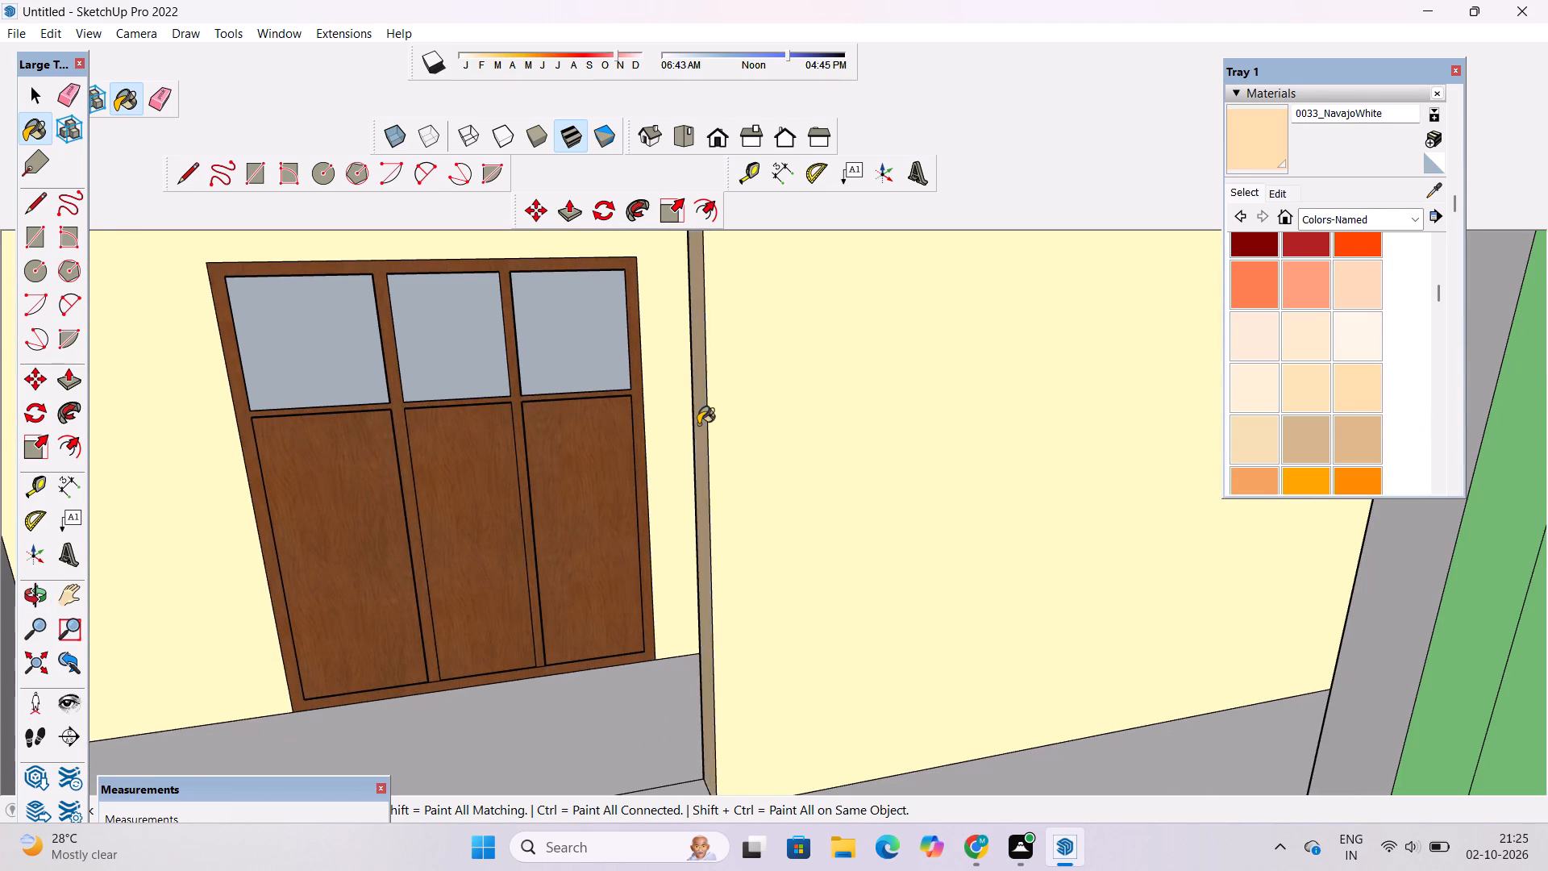
{"action": "scroll", "coordinate": [707, 418], "scroll_direction": "down", "scroll_amount": 7}
{"action": "left_click", "coordinate": [969, 411]}
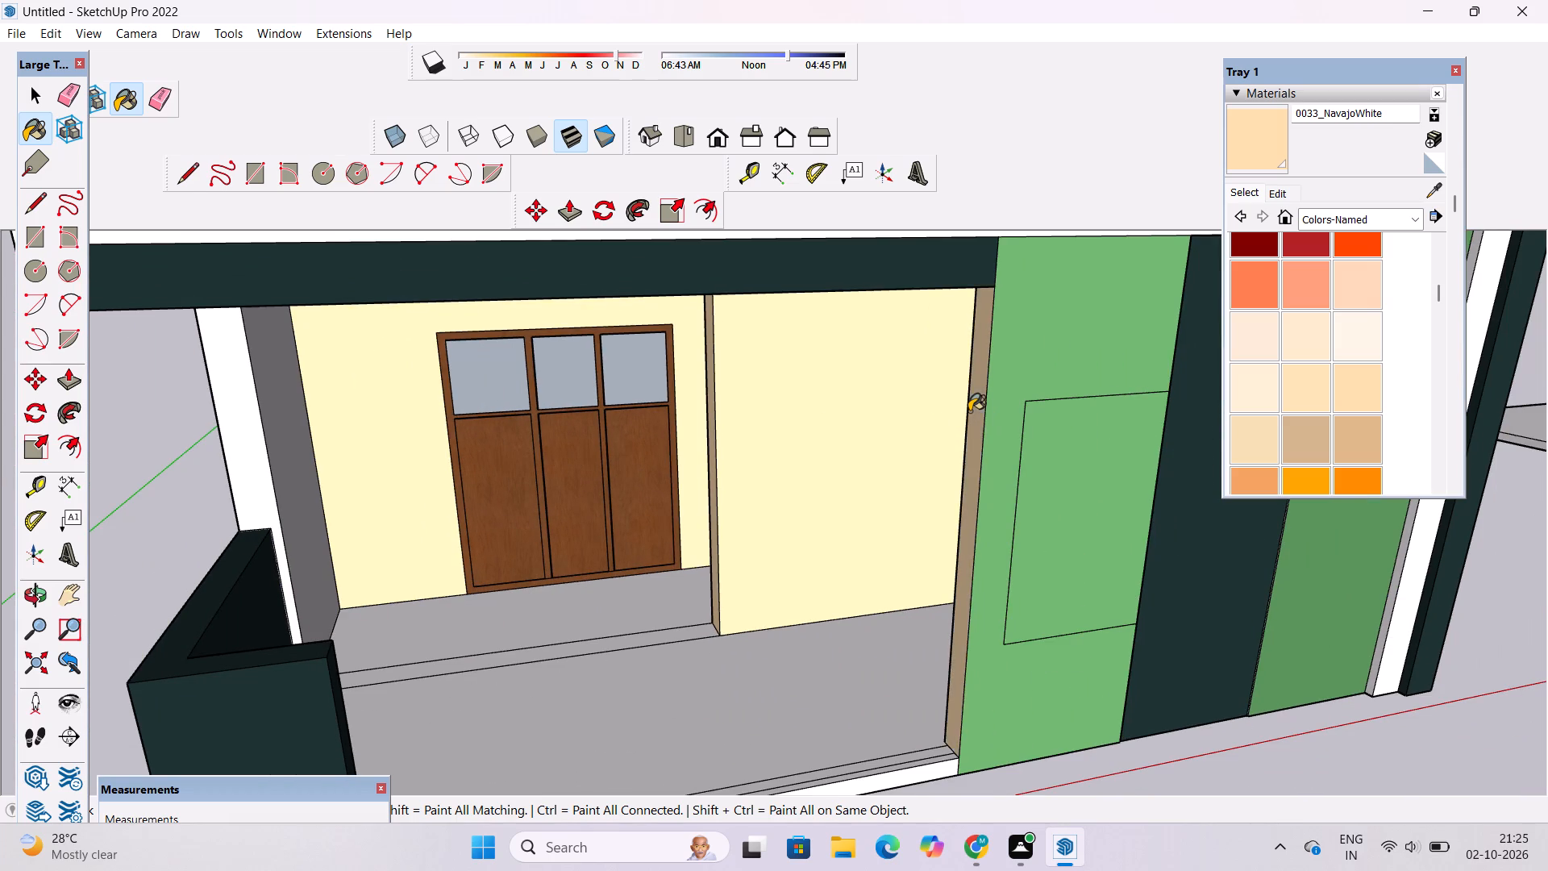
{"action": "scroll", "coordinate": [613, 448], "scroll_direction": "down", "scroll_amount": 6}
{"action": "scroll", "coordinate": [462, 452], "scroll_direction": "up", "scroll_amount": 9}
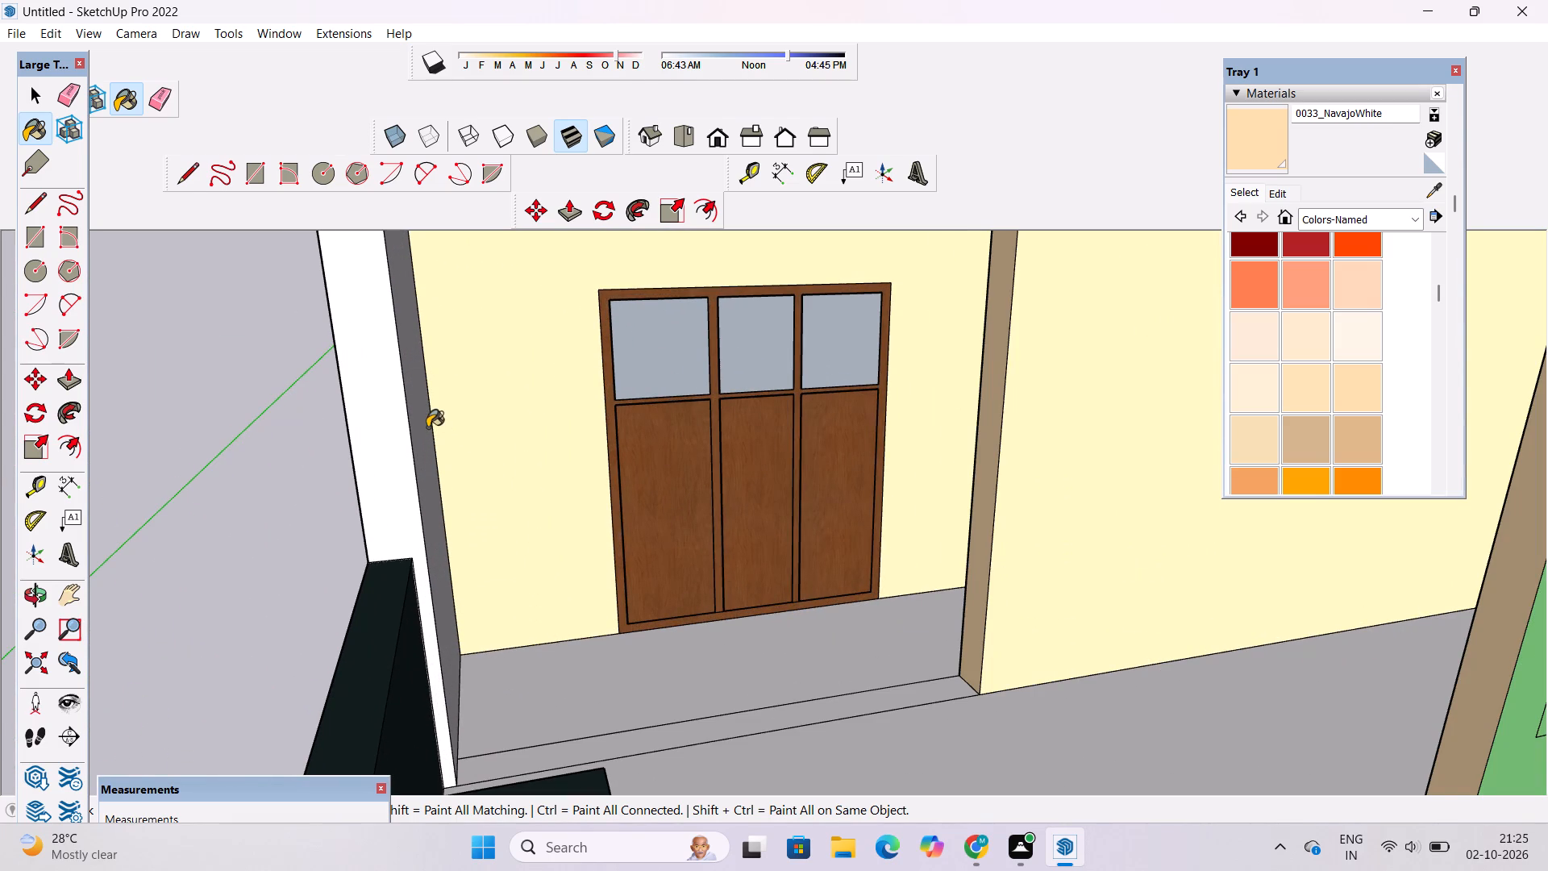
{"action": "left_click", "coordinate": [427, 427]}
{"action": "left_click", "coordinate": [402, 423]}
Paint the porch's inner end walls, remaining inner side face and ceiling with 0033_NavajoWhite.
{"action": "key", "text": "o"}
{"action": "scroll", "coordinate": [400, 423], "scroll_direction": "down", "scroll_amount": 6}
{"action": "left_click_drag", "start_coordinate": [354, 502], "coordinate": [590, 395]}
{"action": "scroll", "coordinate": [591, 395], "scroll_direction": "down", "scroll_amount": 3}
{"action": "left_click_drag", "start_coordinate": [610, 390], "coordinate": [474, 435], "text": "shift"}
{"action": "left_click_drag", "start_coordinate": [549, 422], "coordinate": [570, 428]}
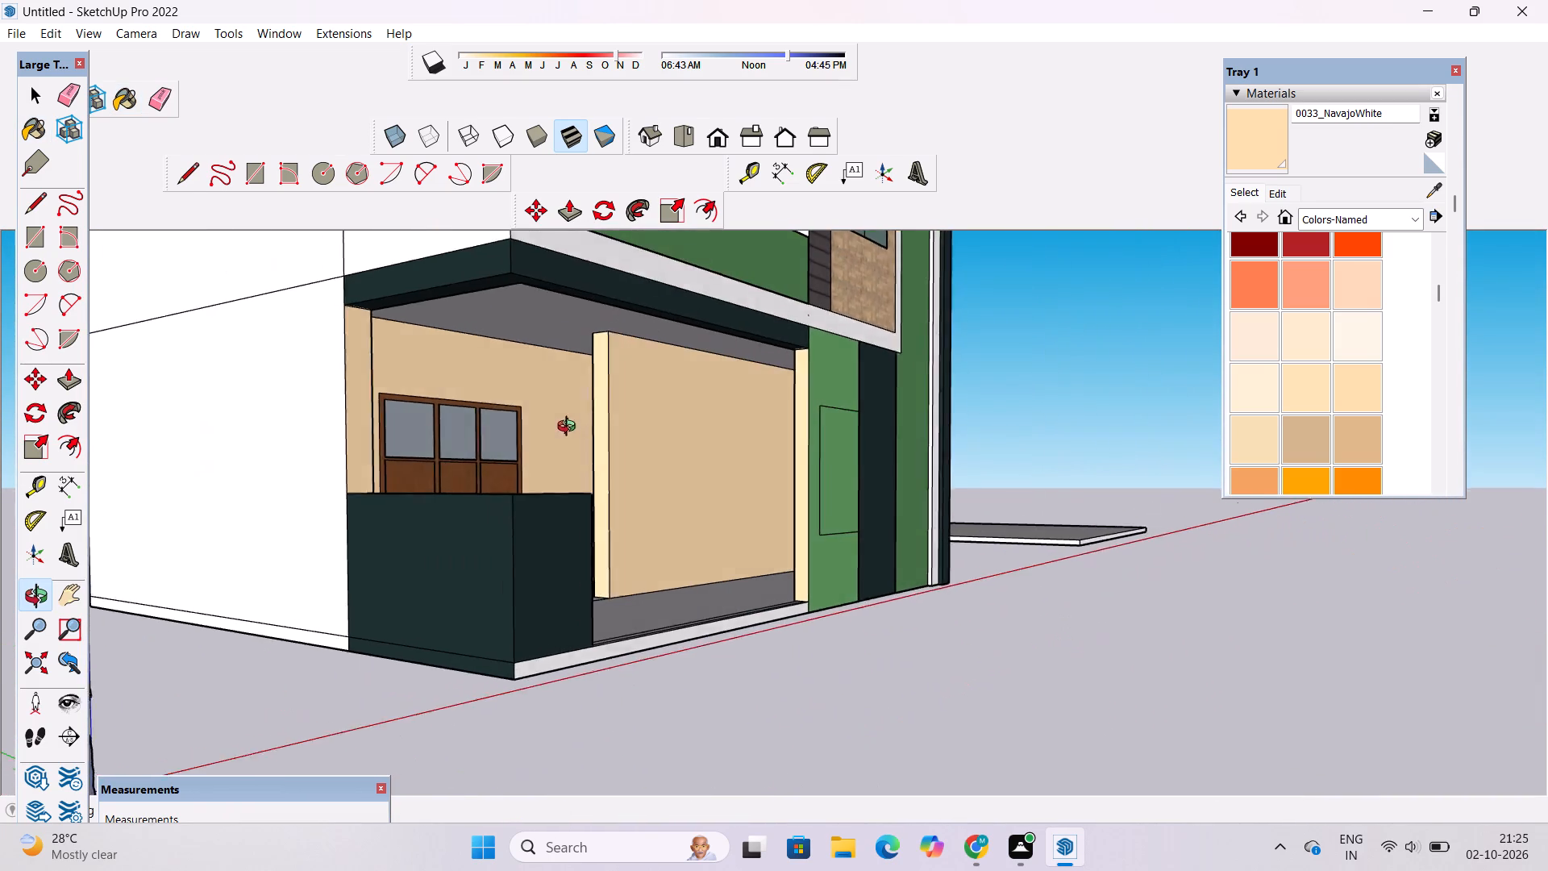
{"action": "left_click_drag", "start_coordinate": [570, 428], "coordinate": [609, 439]}
{"action": "left_click_drag", "start_coordinate": [730, 452], "coordinate": [843, 472]}
{"action": "scroll", "coordinate": [608, 431], "scroll_direction": "up", "scroll_amount": 2}
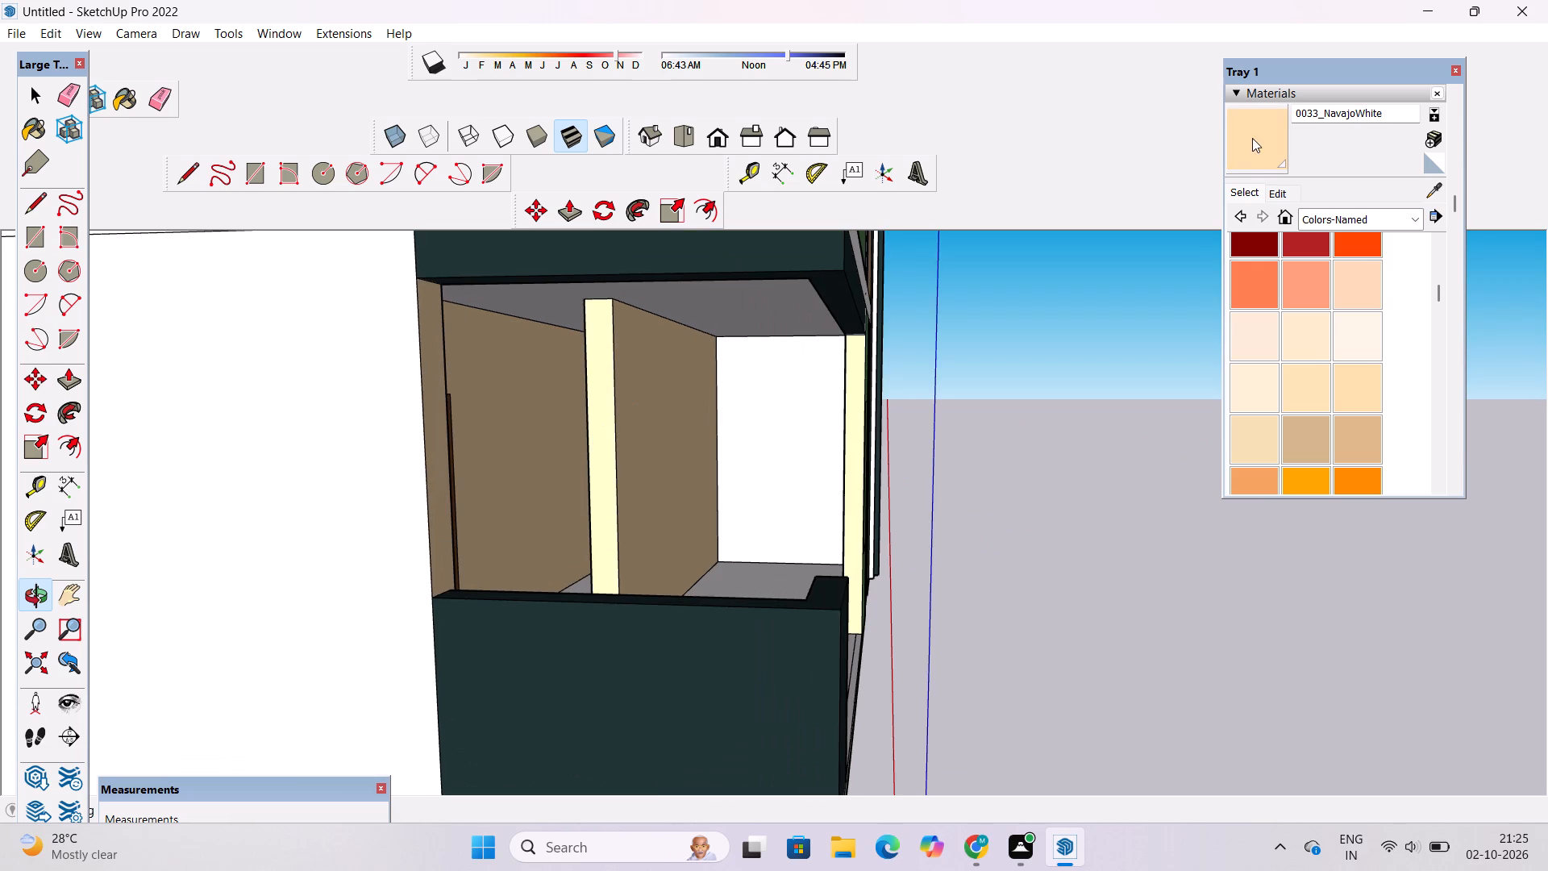
{"action": "left_click", "coordinate": [1252, 138]}
{"action": "left_click_drag", "start_coordinate": [768, 374], "coordinate": [764, 367]}
{"action": "scroll", "coordinate": [753, 356], "scroll_direction": "down", "scroll_amount": 2}
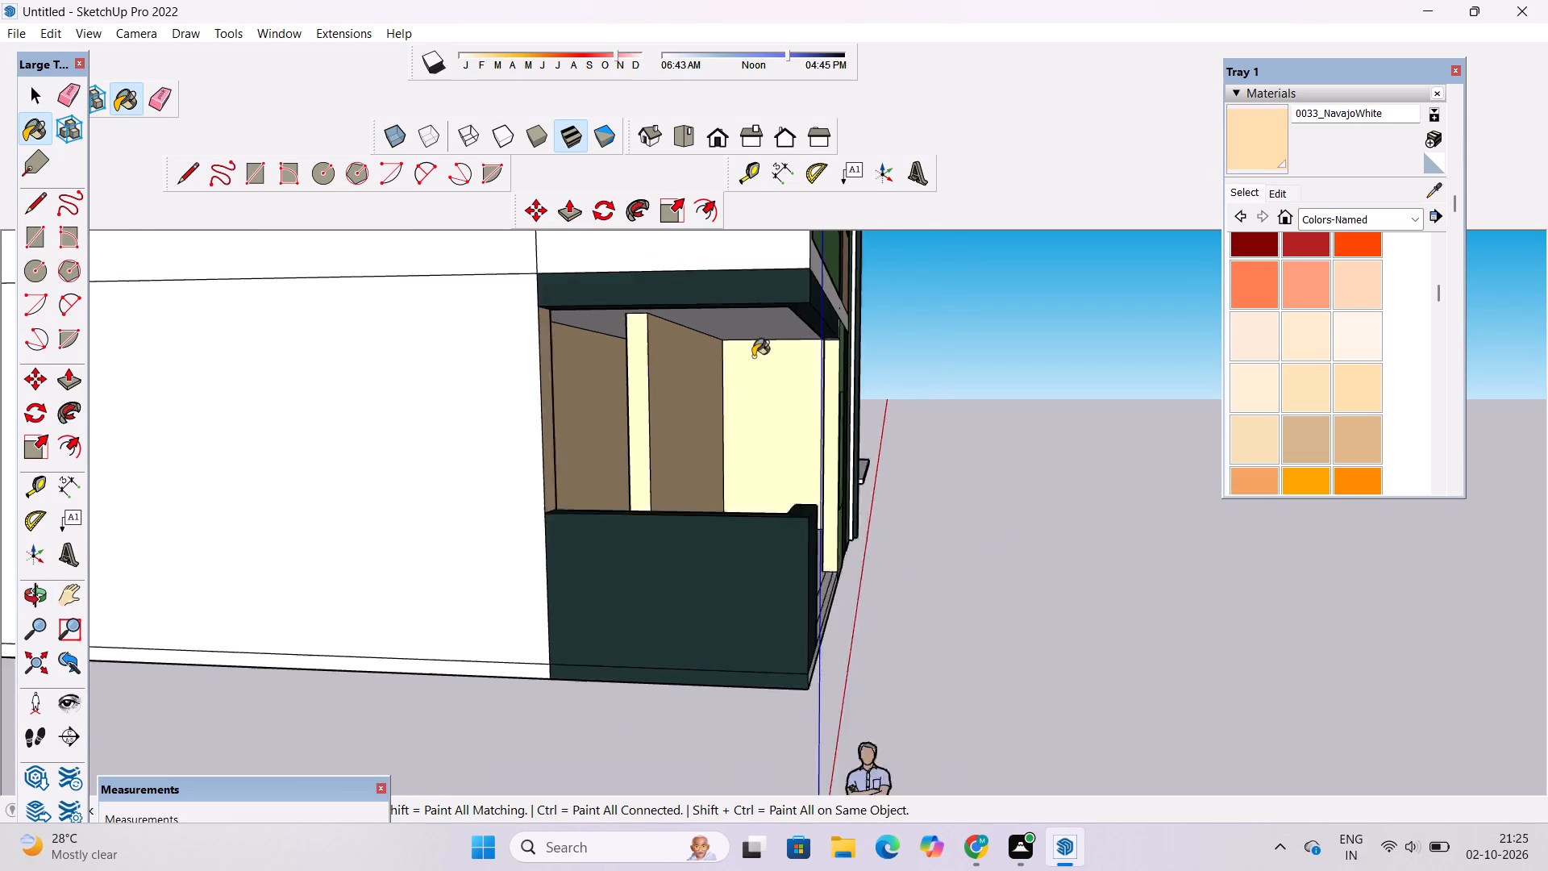
{"action": "scroll", "coordinate": [753, 356], "scroll_direction": "down", "scroll_amount": 1}
{"action": "scroll", "coordinate": [607, 360], "scroll_direction": "up", "scroll_amount": 10}
{"action": "left_click", "coordinate": [739, 379]}
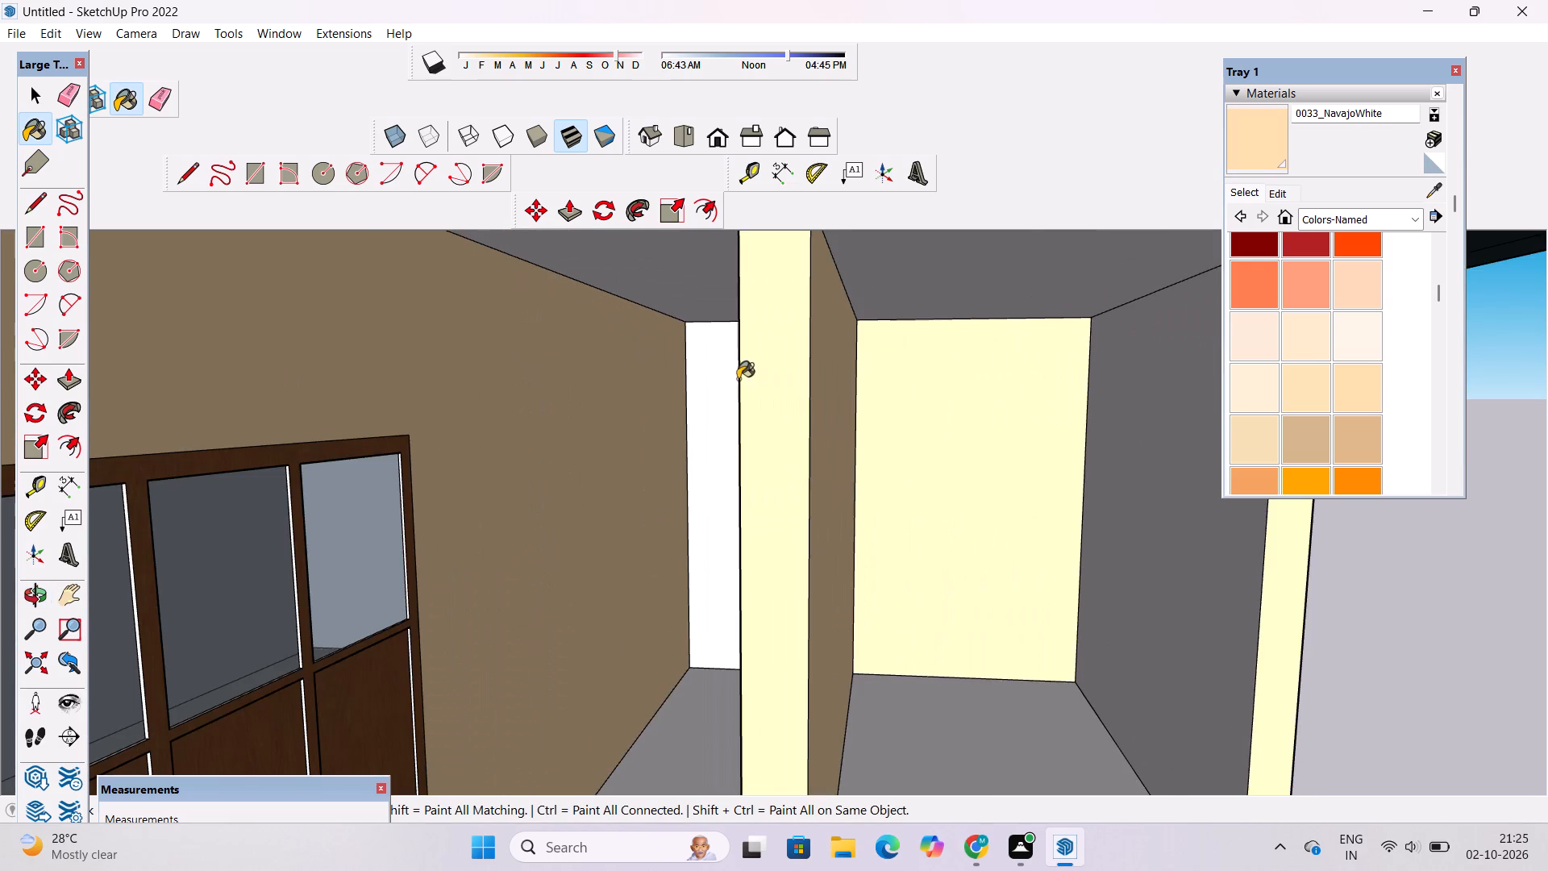
{"action": "scroll", "coordinate": [635, 379], "scroll_direction": "down", "scroll_amount": 3}
{"action": "left_click", "coordinate": [1058, 380]}
{"action": "scroll", "coordinate": [545, 424], "scroll_direction": "up", "scroll_amount": 4}
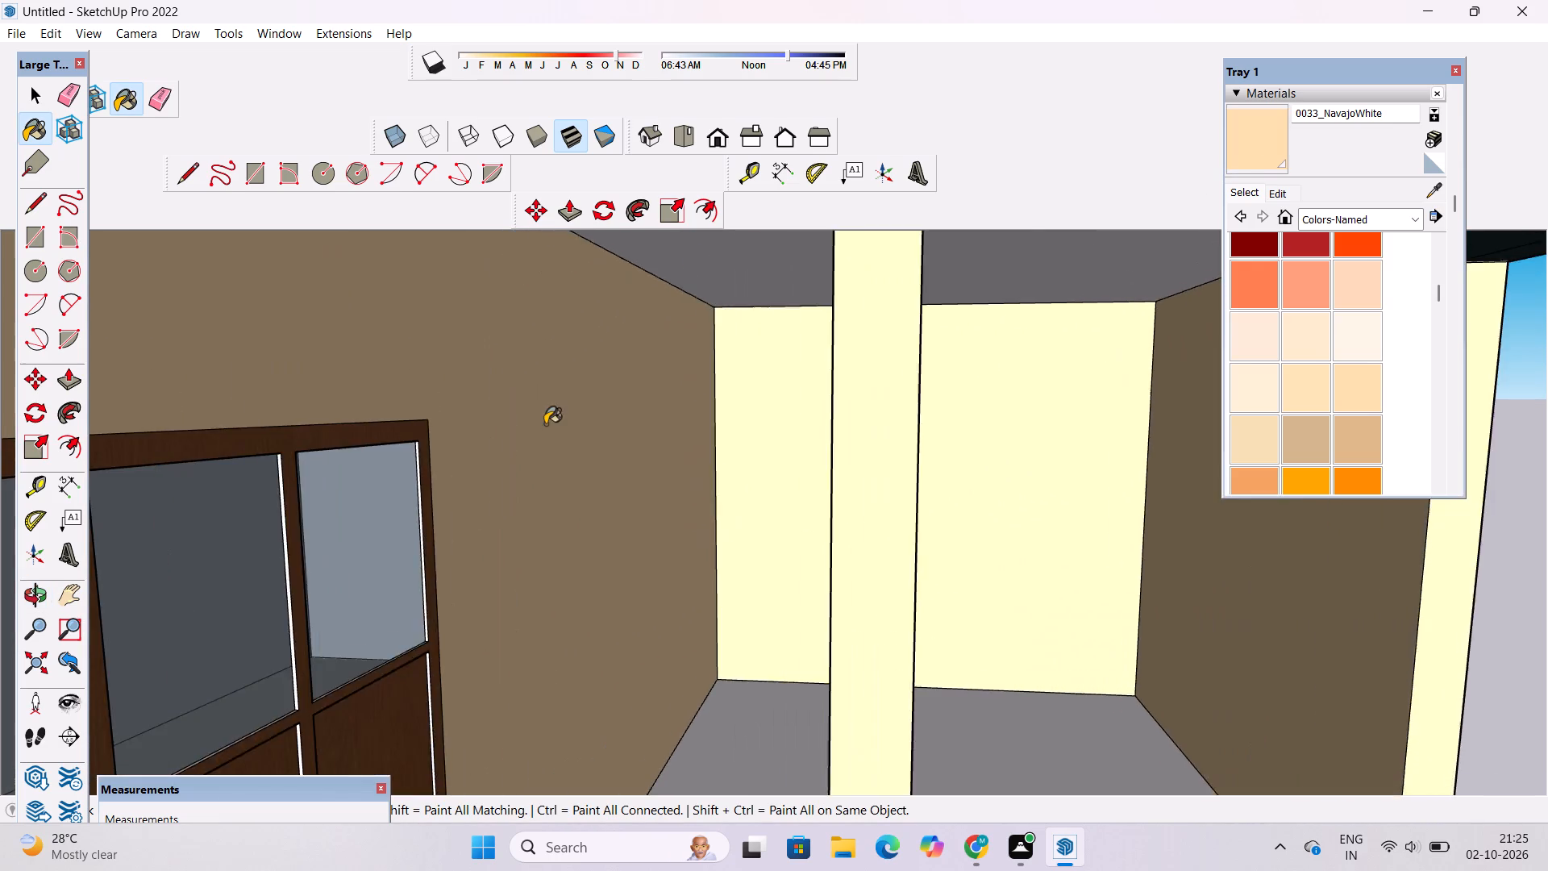
{"action": "scroll", "coordinate": [618, 415], "scroll_direction": "up", "scroll_amount": 4}
{"action": "left_click", "coordinate": [1008, 394]}
{"action": "scroll", "coordinate": [574, 460], "scroll_direction": "down", "scroll_amount": 1}
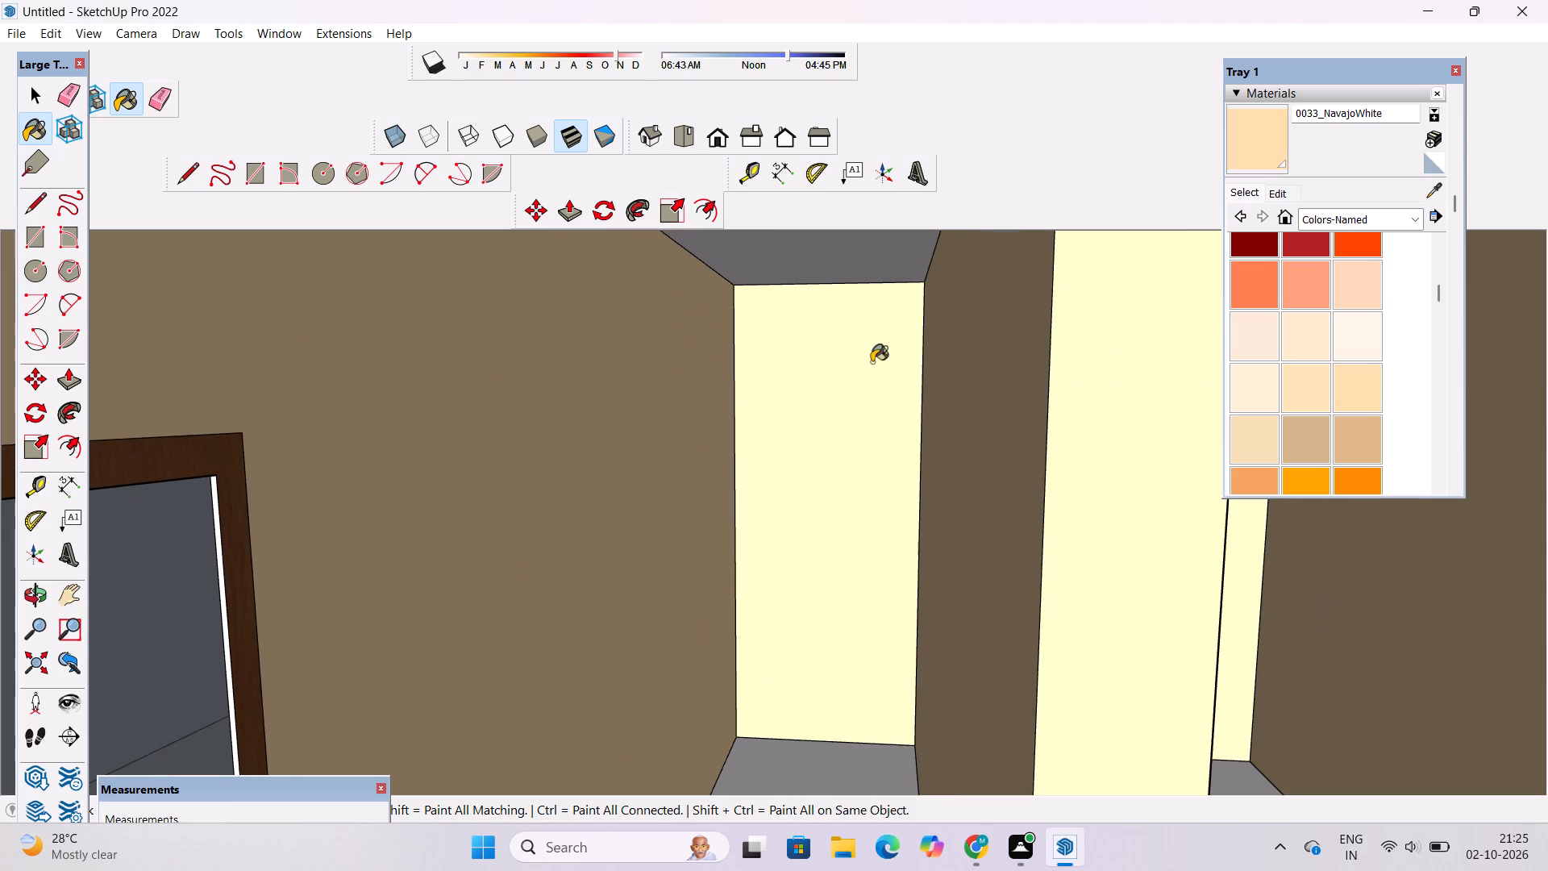
{"action": "left_click", "coordinate": [853, 258]}
Examine the painted porch and the whole front facade from several angles and distances.
{"action": "key", "text": "o"}
{"action": "scroll", "coordinate": [685, 387], "scroll_direction": "down", "scroll_amount": 13}
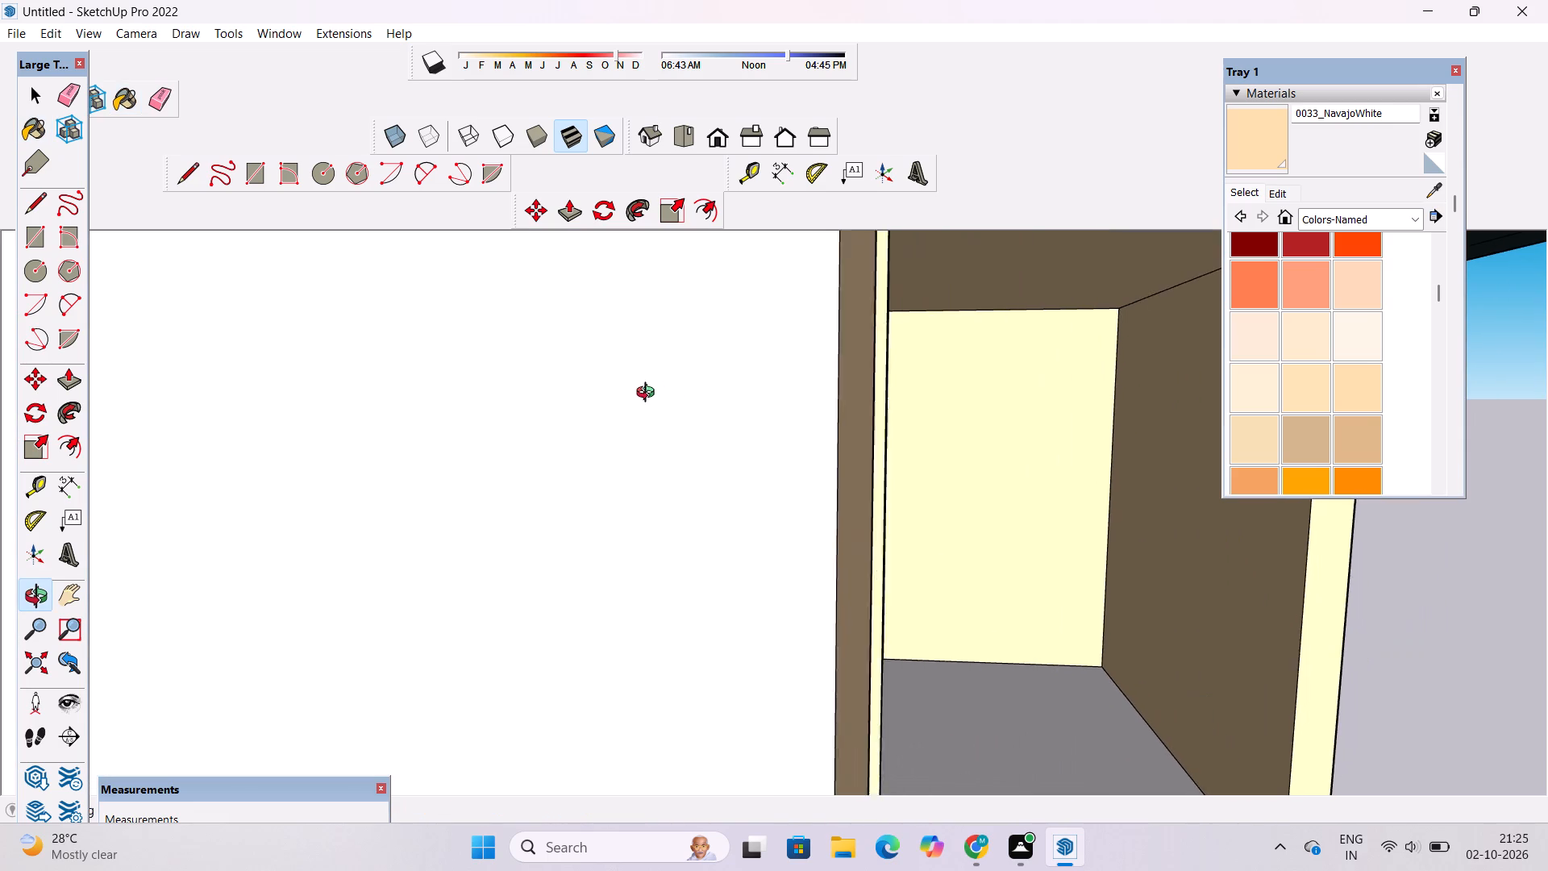
{"action": "scroll", "coordinate": [649, 394], "scroll_direction": "down", "scroll_amount": 12}
{"action": "left_click_drag", "start_coordinate": [1006, 479], "coordinate": [770, 443]}
{"action": "scroll", "coordinate": [693, 433], "scroll_direction": "down", "scroll_amount": 9}
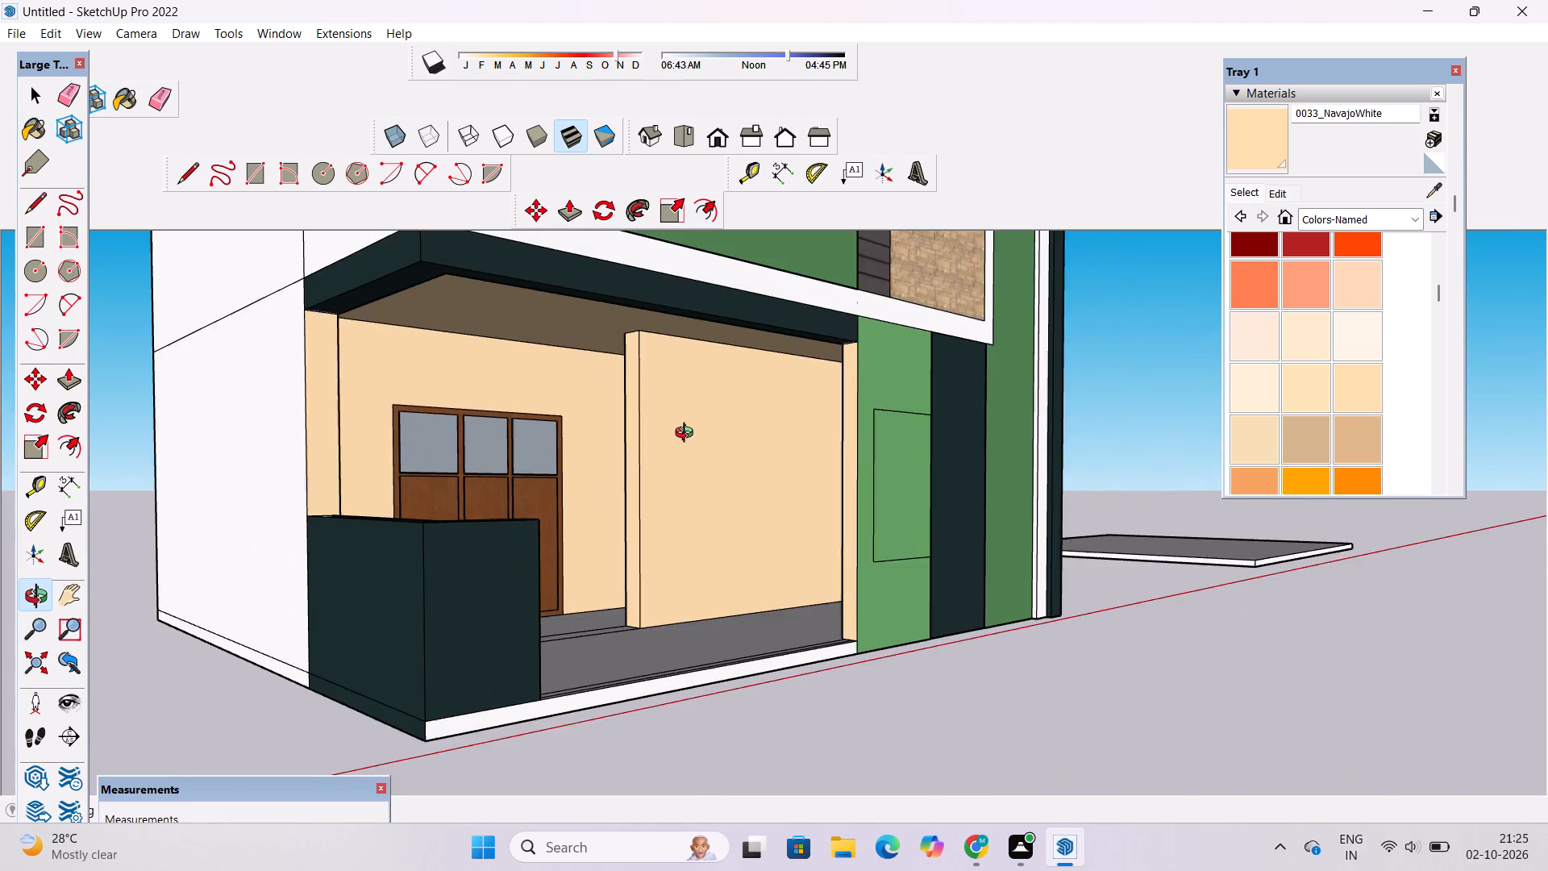
{"action": "left_click_drag", "start_coordinate": [800, 485], "coordinate": [642, 489]}
{"action": "scroll", "coordinate": [638, 486], "scroll_direction": "down", "scroll_amount": 4}
{"action": "left_click_drag", "start_coordinate": [725, 473], "coordinate": [612, 500]}
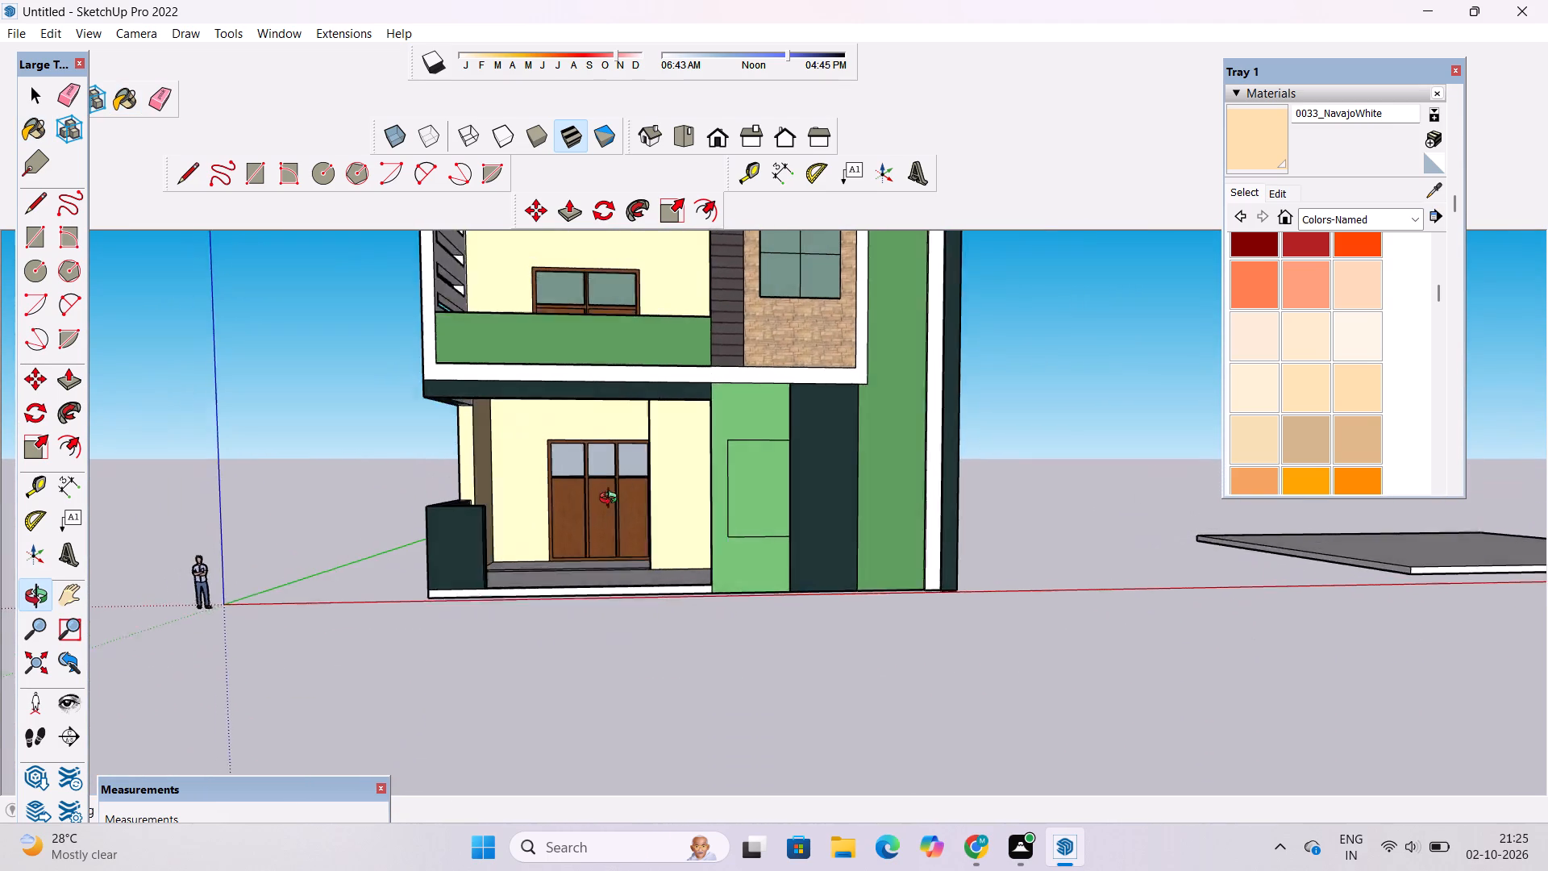
{"action": "left_click_drag", "start_coordinate": [612, 500], "coordinate": [595, 519]}
{"action": "scroll", "coordinate": [591, 501], "scroll_direction": "up", "scroll_amount": 2}
{"action": "left_click_drag", "start_coordinate": [589, 494], "coordinate": [689, 504], "text": "shift"}
{"action": "scroll", "coordinate": [693, 503], "scroll_direction": "down", "scroll_amount": 2}
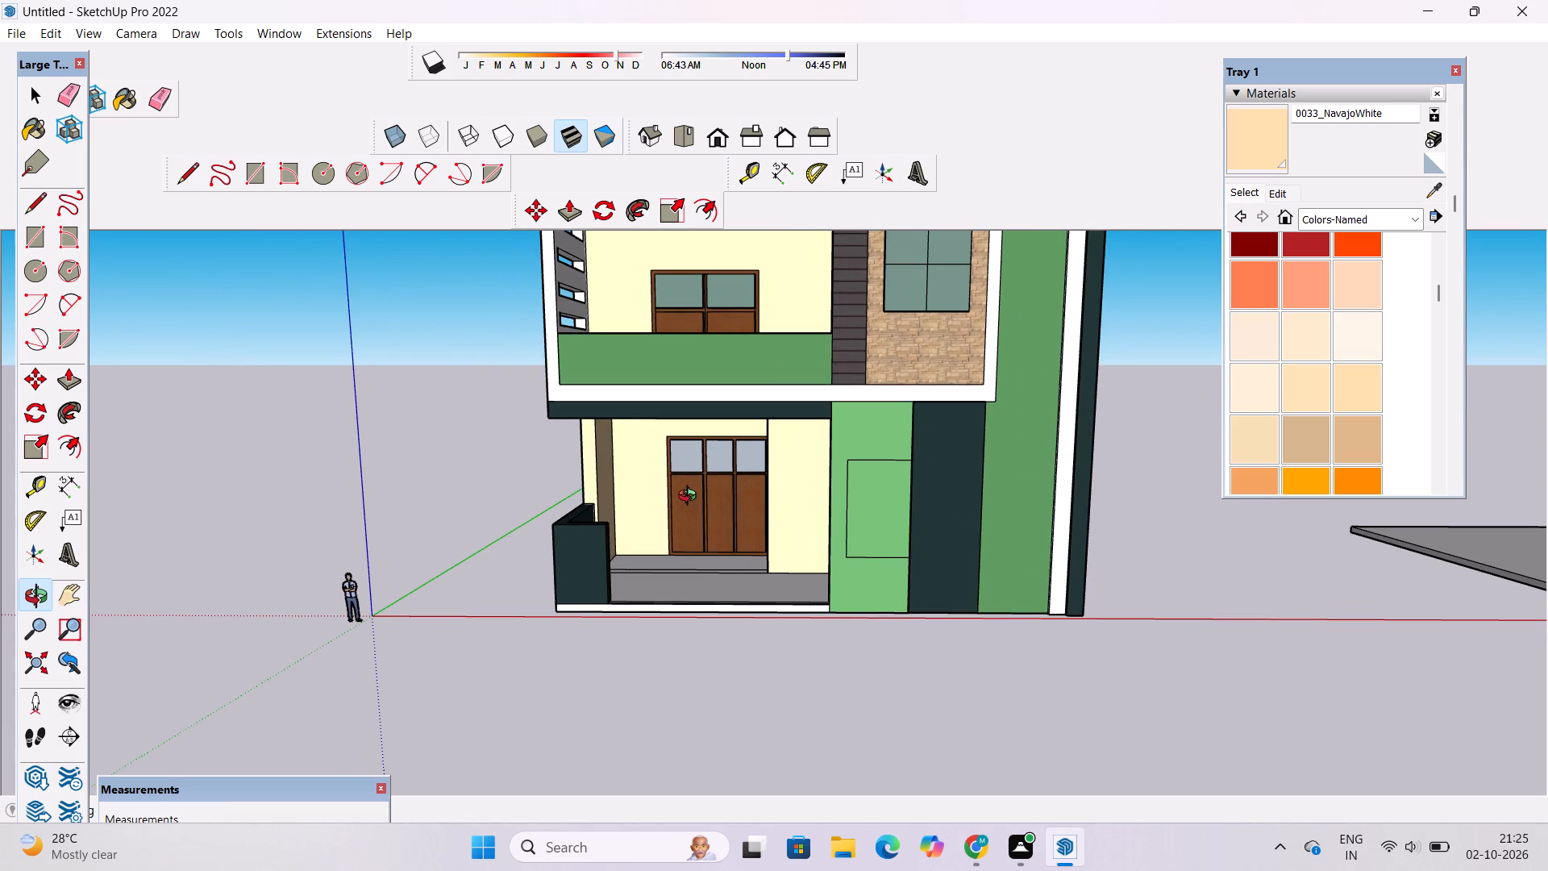
{"action": "scroll", "coordinate": [689, 498], "scroll_direction": "down", "scroll_amount": 4}
{"action": "scroll", "coordinate": [689, 498], "scroll_direction": "up", "scroll_amount": 5}
{"action": "left_click_drag", "start_coordinate": [687, 498], "coordinate": [751, 513], "text": "shift"}
{"action": "scroll", "coordinate": [751, 513], "scroll_direction": "down", "scroll_amount": 3}
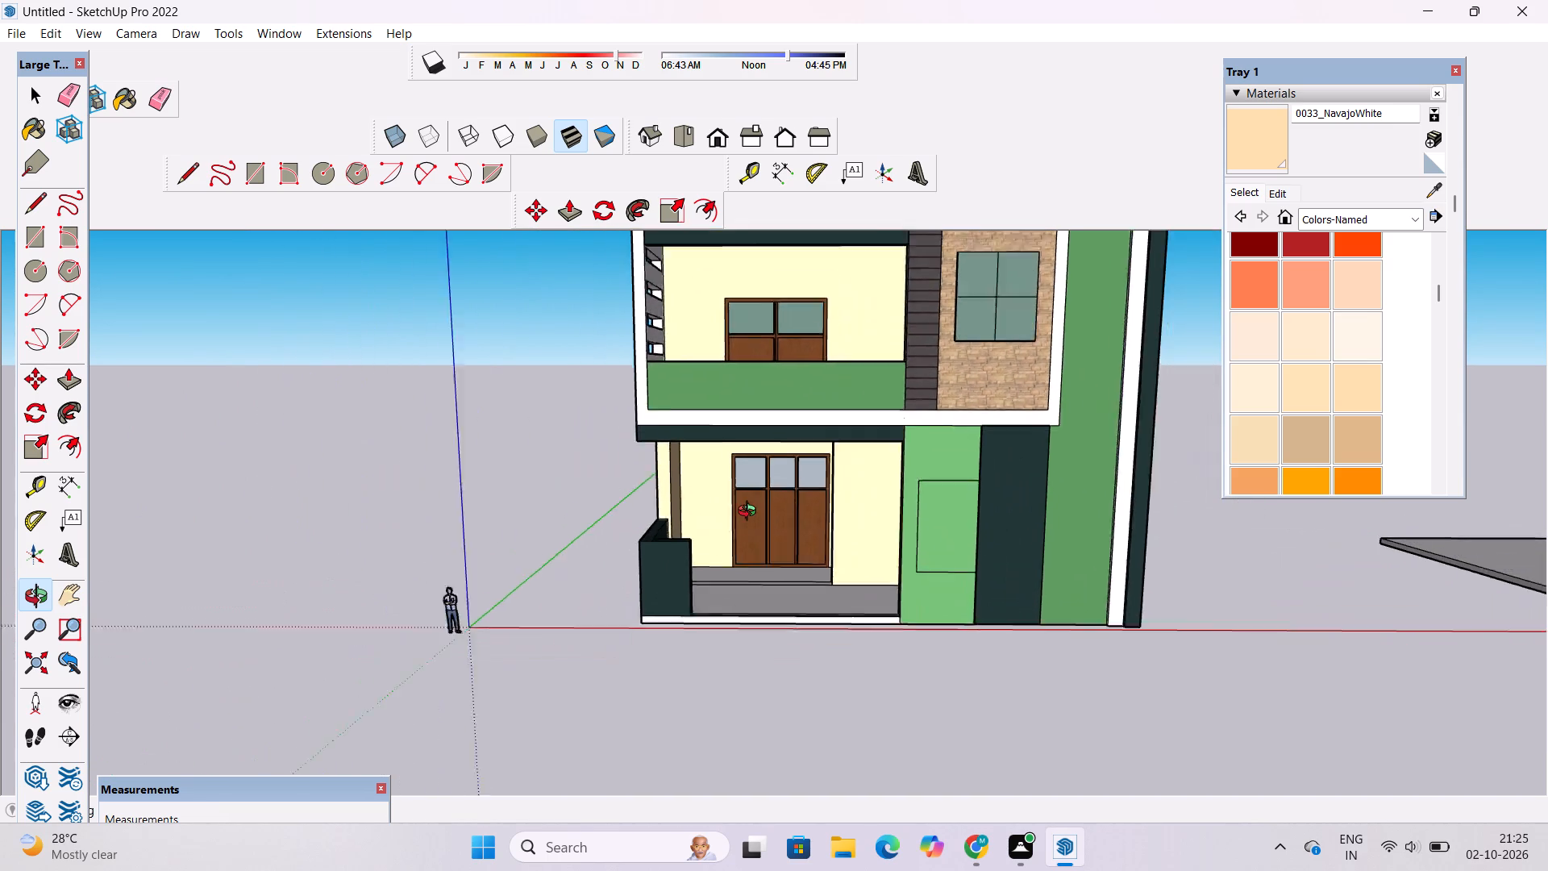
{"action": "scroll", "coordinate": [751, 513], "scroll_direction": "down", "scroll_amount": 1}
{"action": "left_click_drag", "start_coordinate": [726, 495], "coordinate": [689, 520], "text": "shift"}
{"action": "scroll", "coordinate": [607, 521], "scroll_direction": "down", "scroll_amount": 5}
{"action": "left_click_drag", "start_coordinate": [645, 553], "coordinate": [734, 560]}
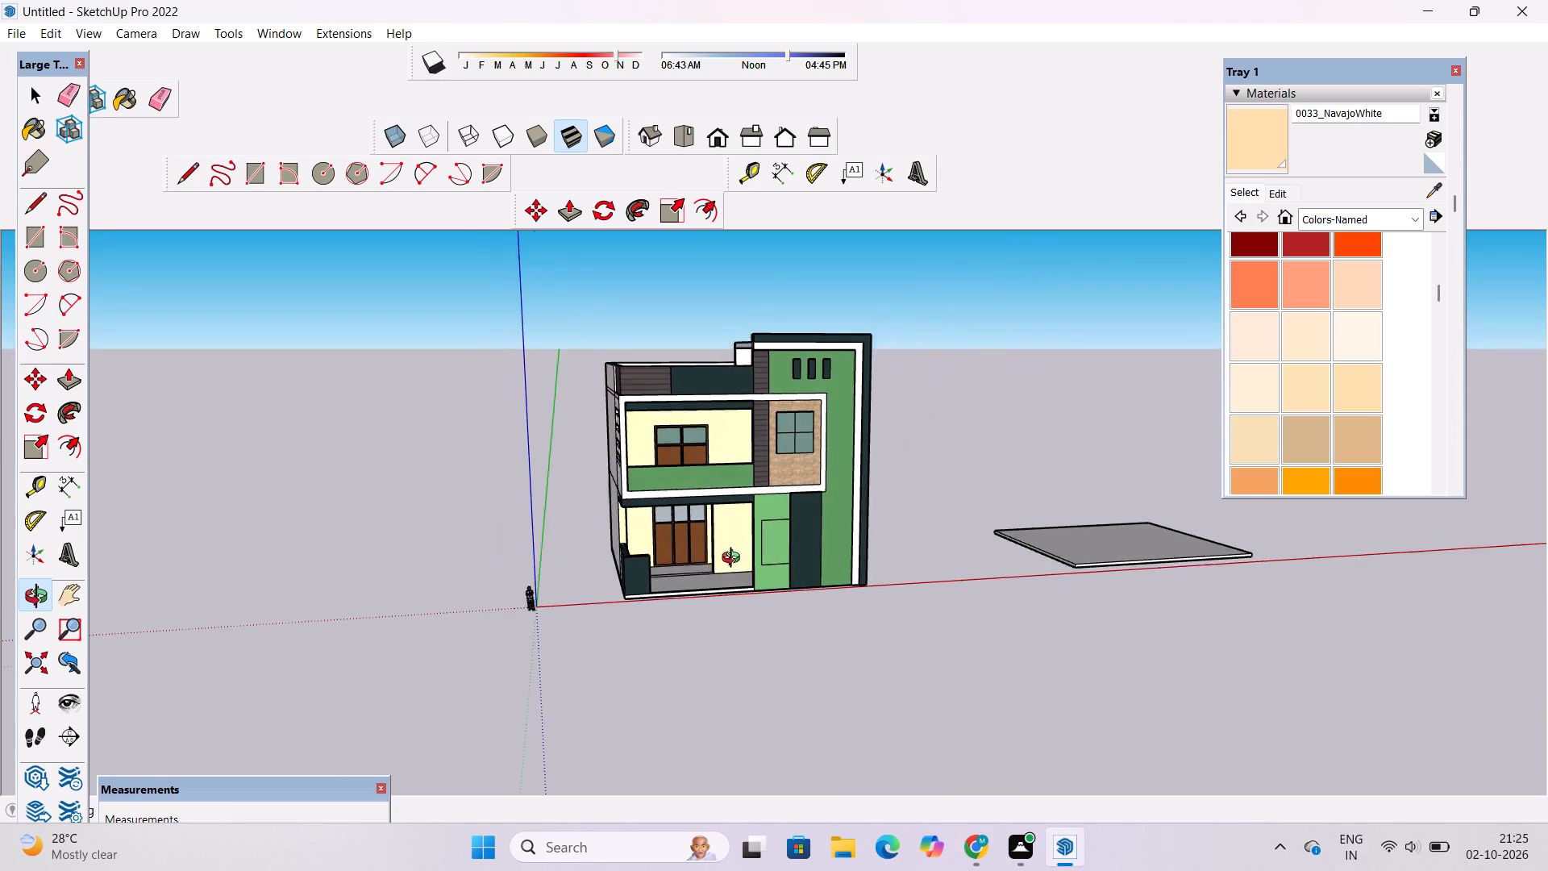
{"action": "left_click_drag", "start_coordinate": [734, 560], "coordinate": [856, 519]}
{"action": "scroll", "coordinate": [786, 542], "scroll_direction": "up", "scroll_amount": 10}
{"action": "left_click_drag", "start_coordinate": [814, 516], "coordinate": [465, 558]}
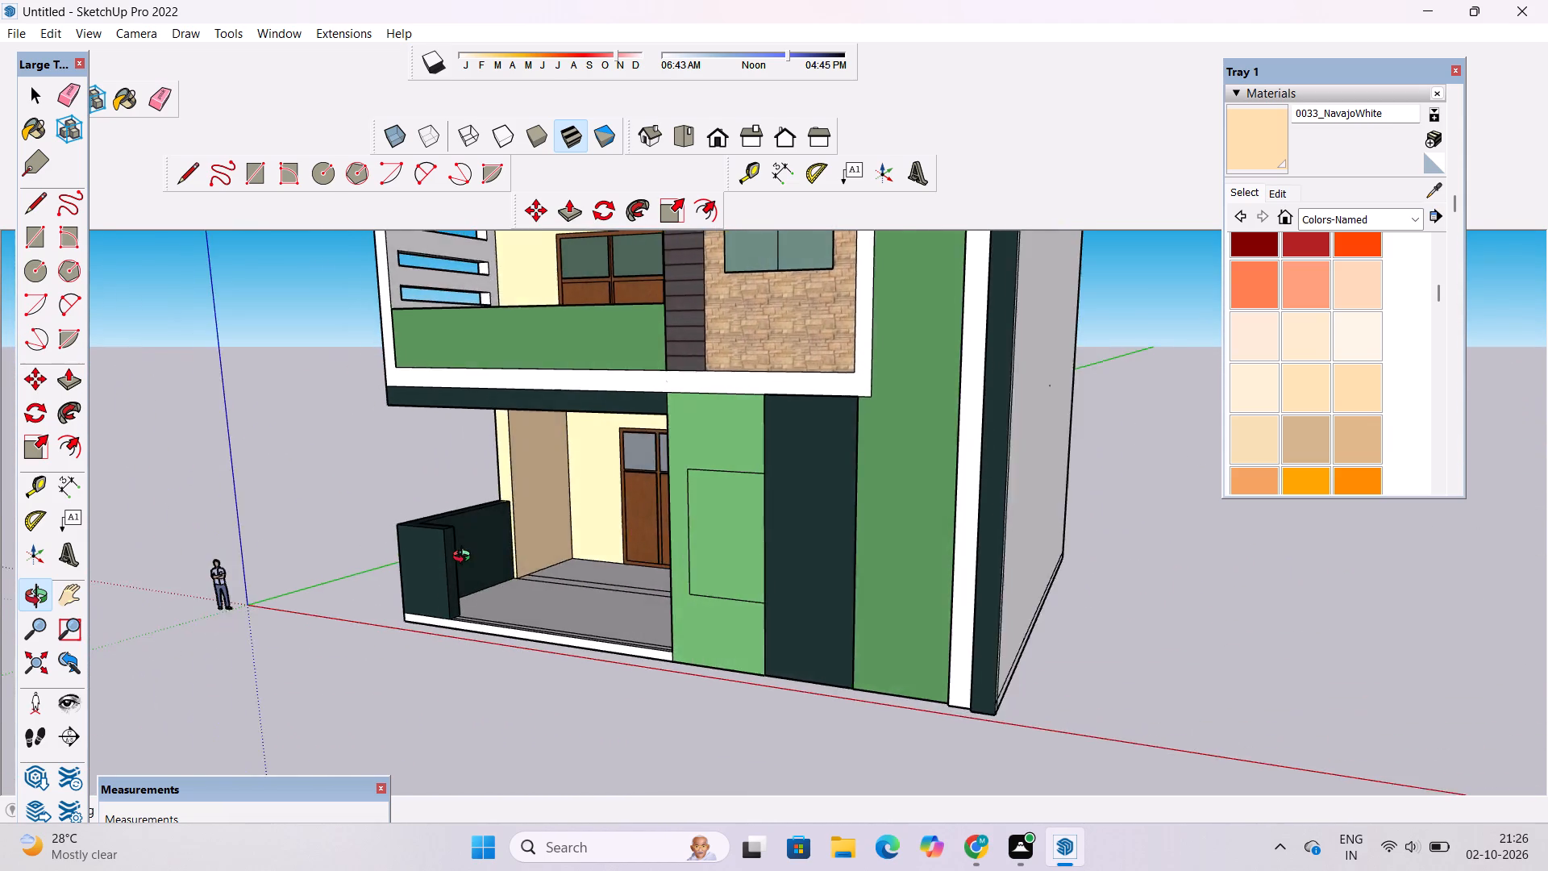
{"action": "left_click_drag", "start_coordinate": [465, 558], "coordinate": [689, 593]}
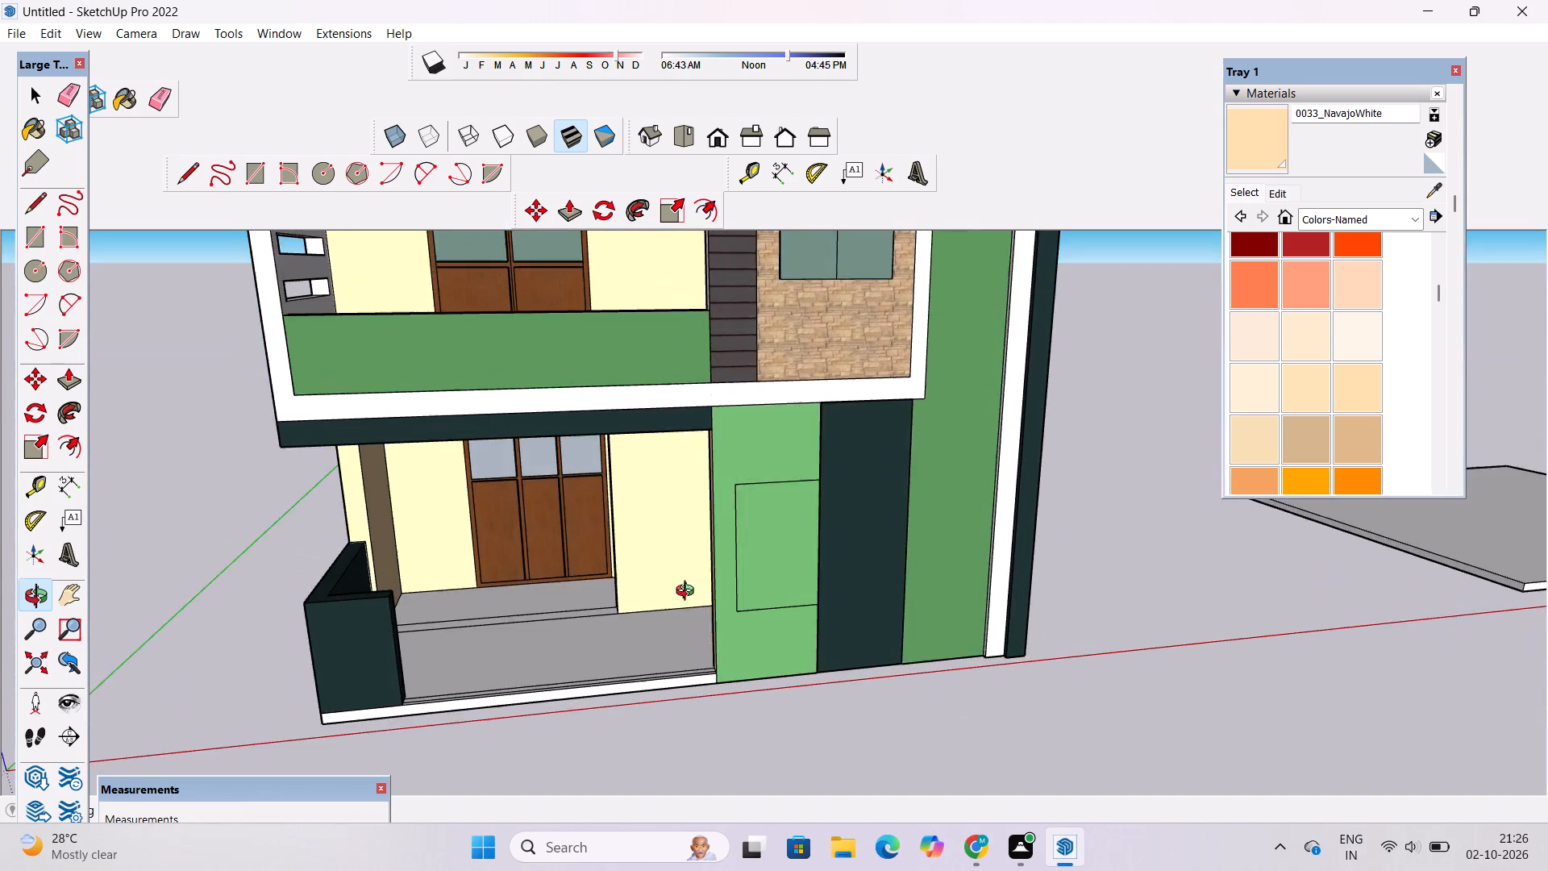
{"action": "left_click_drag", "start_coordinate": [689, 593], "coordinate": [690, 598]}
{"action": "scroll", "coordinate": [696, 586], "scroll_direction": "down", "scroll_amount": 5}
{"action": "left_click_drag", "start_coordinate": [666, 511], "coordinate": [761, 663], "text": "shift"}
{"action": "left_click_drag", "start_coordinate": [758, 645], "coordinate": [787, 519]}
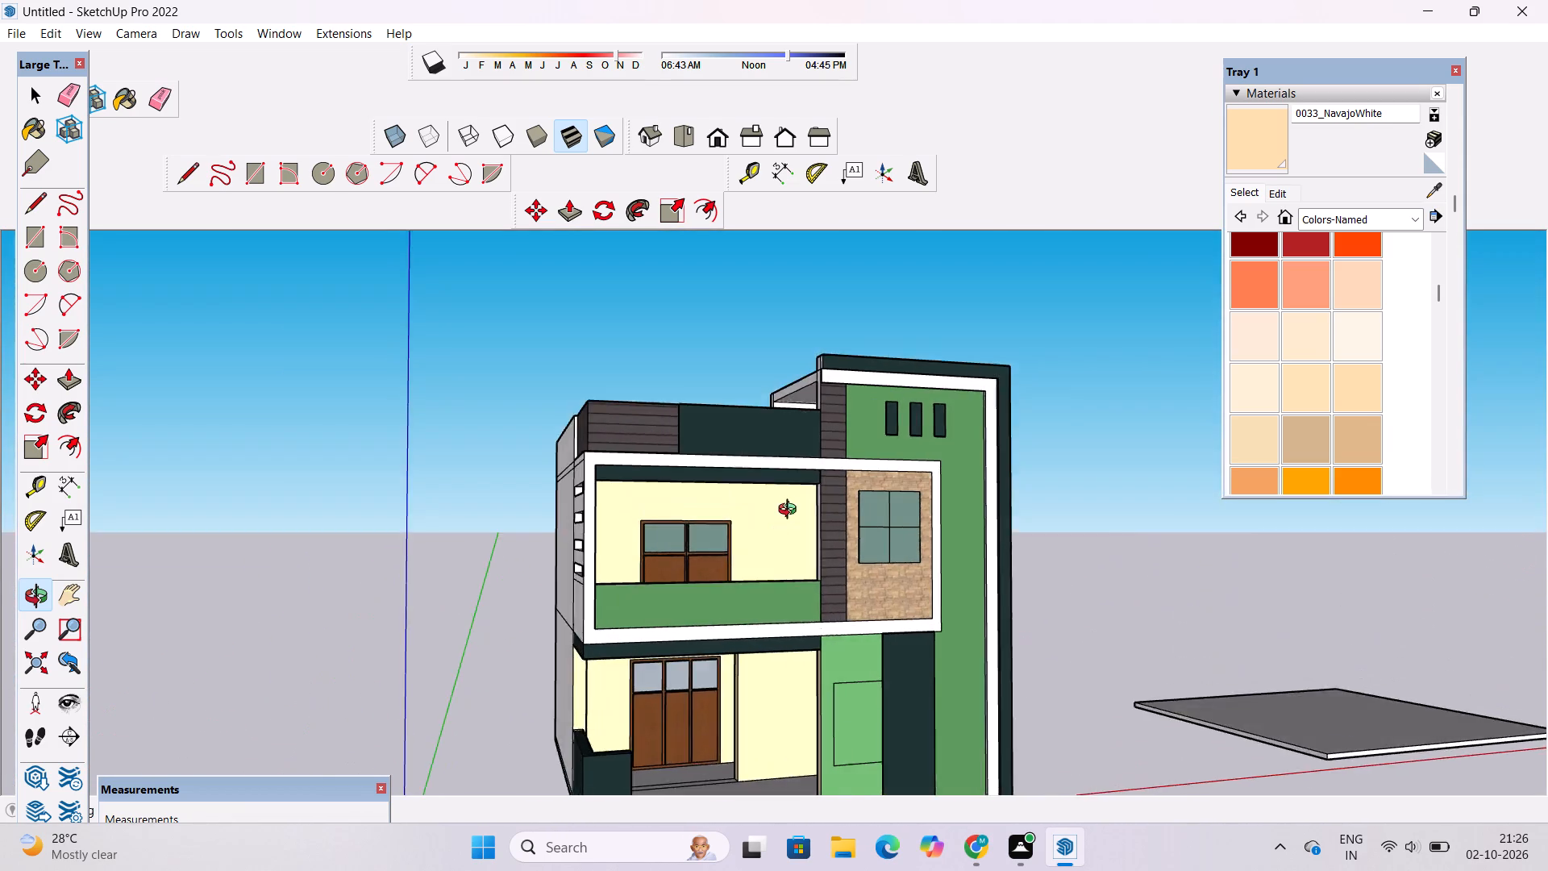
Paint the upper balcony's inner end wall and the adjoining side and edge faces with 0033_NavajoWhite.
{"action": "scroll", "coordinate": [791, 511], "scroll_direction": "up", "scroll_amount": 9}
{"action": "left_click_drag", "start_coordinate": [780, 517], "coordinate": [1018, 536]}
{"action": "scroll", "coordinate": [1019, 536], "scroll_direction": "up", "scroll_amount": 6}
{"action": "left_click_drag", "start_coordinate": [886, 531], "coordinate": [1019, 530]}
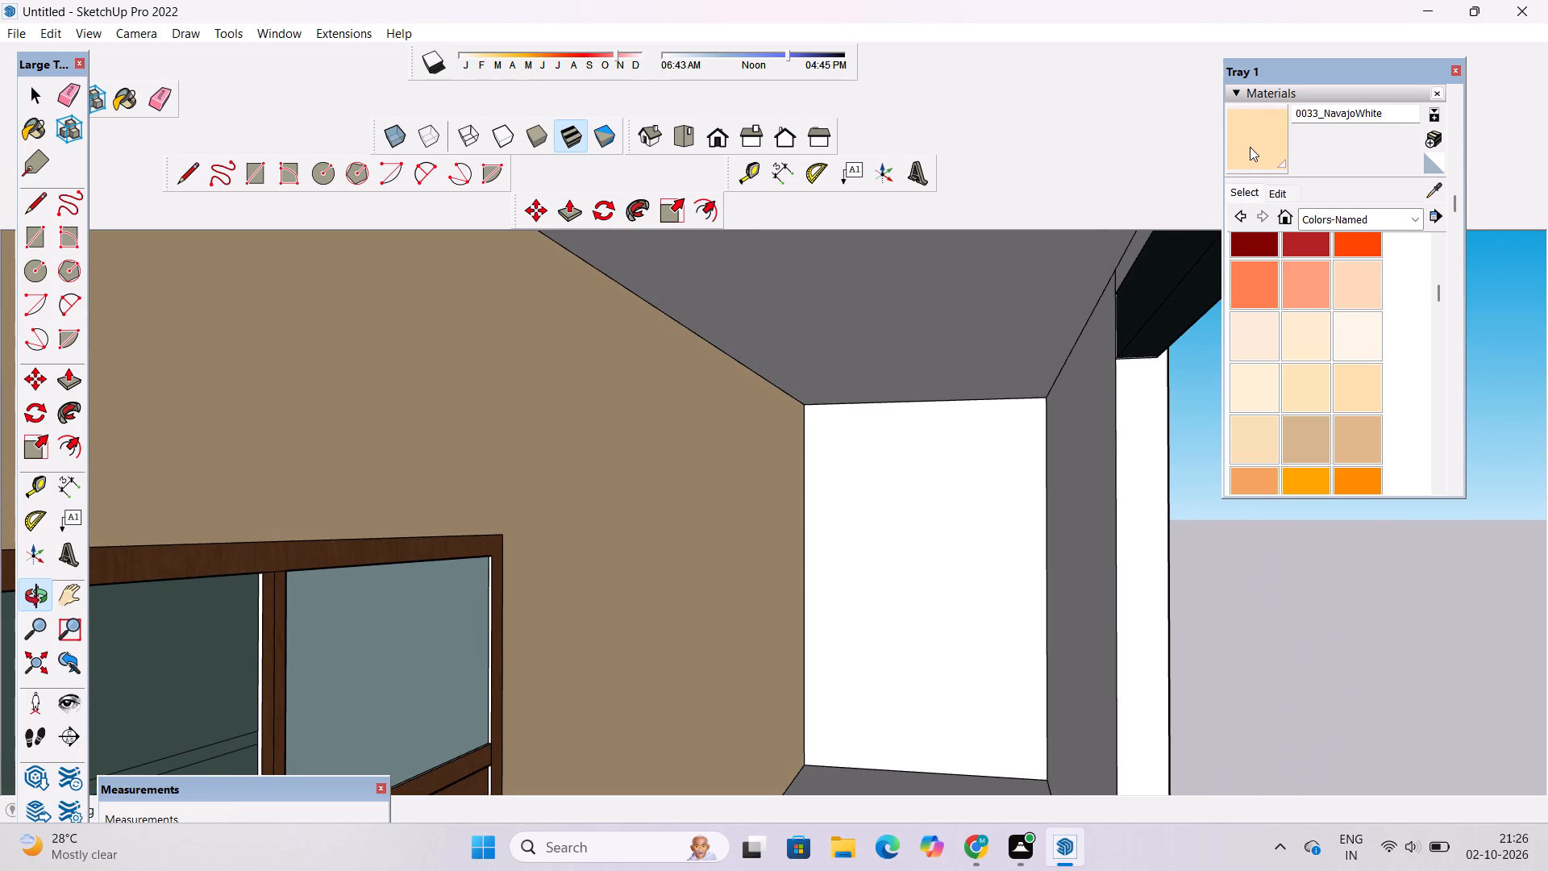
{"action": "left_click", "coordinate": [1250, 147]}
{"action": "left_click", "coordinate": [1105, 366]}
{"action": "left_click", "coordinate": [1055, 441]}
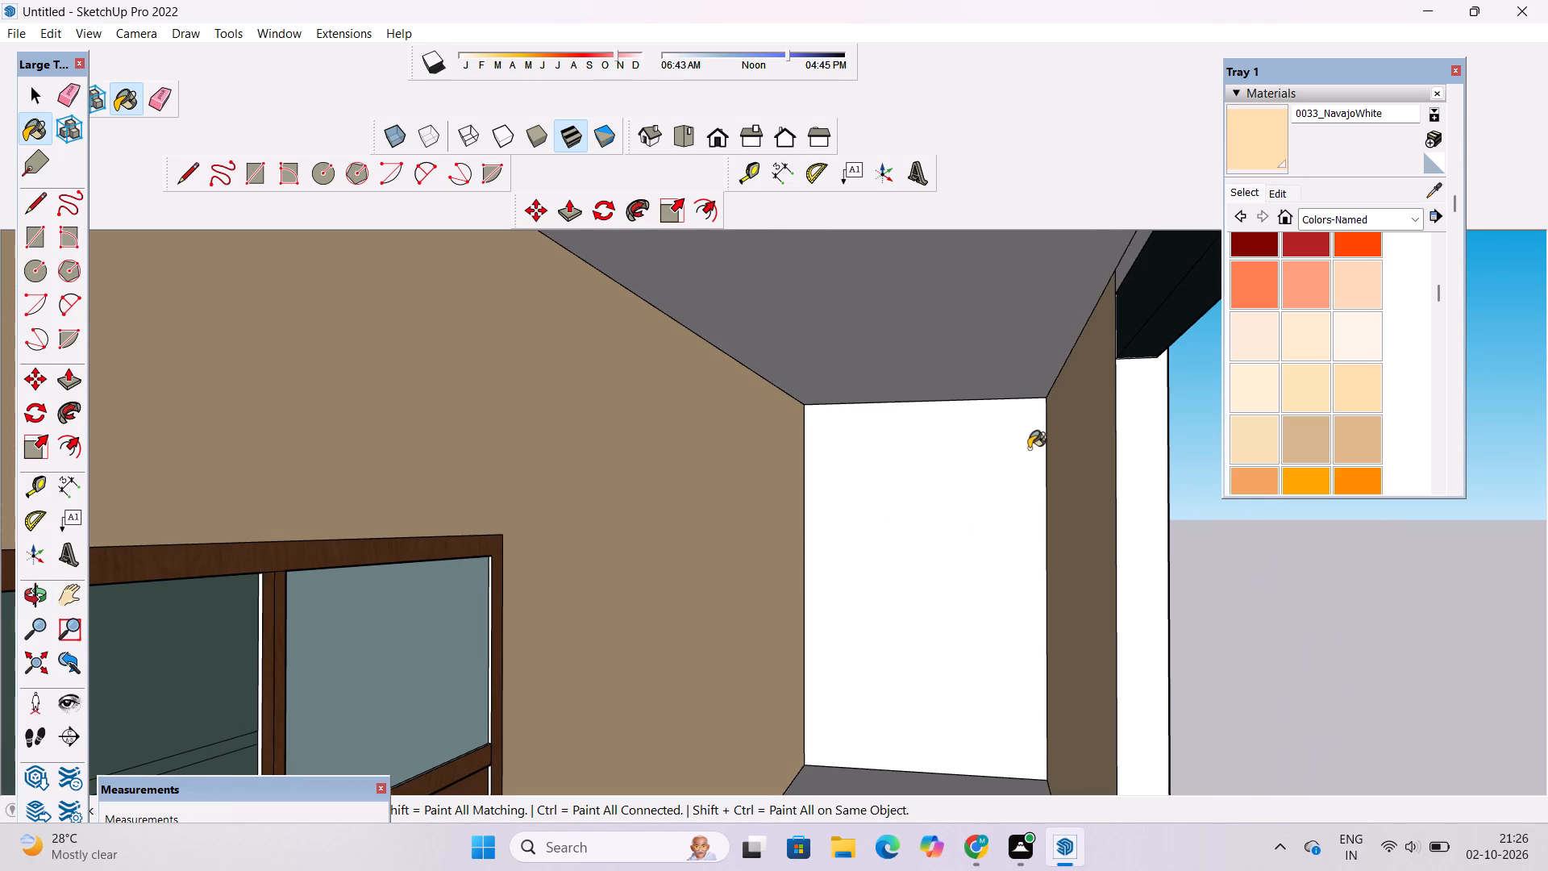
{"action": "left_click", "coordinate": [1026, 450]}
{"action": "left_click_drag", "start_coordinate": [1130, 409], "coordinate": [1130, 395]}
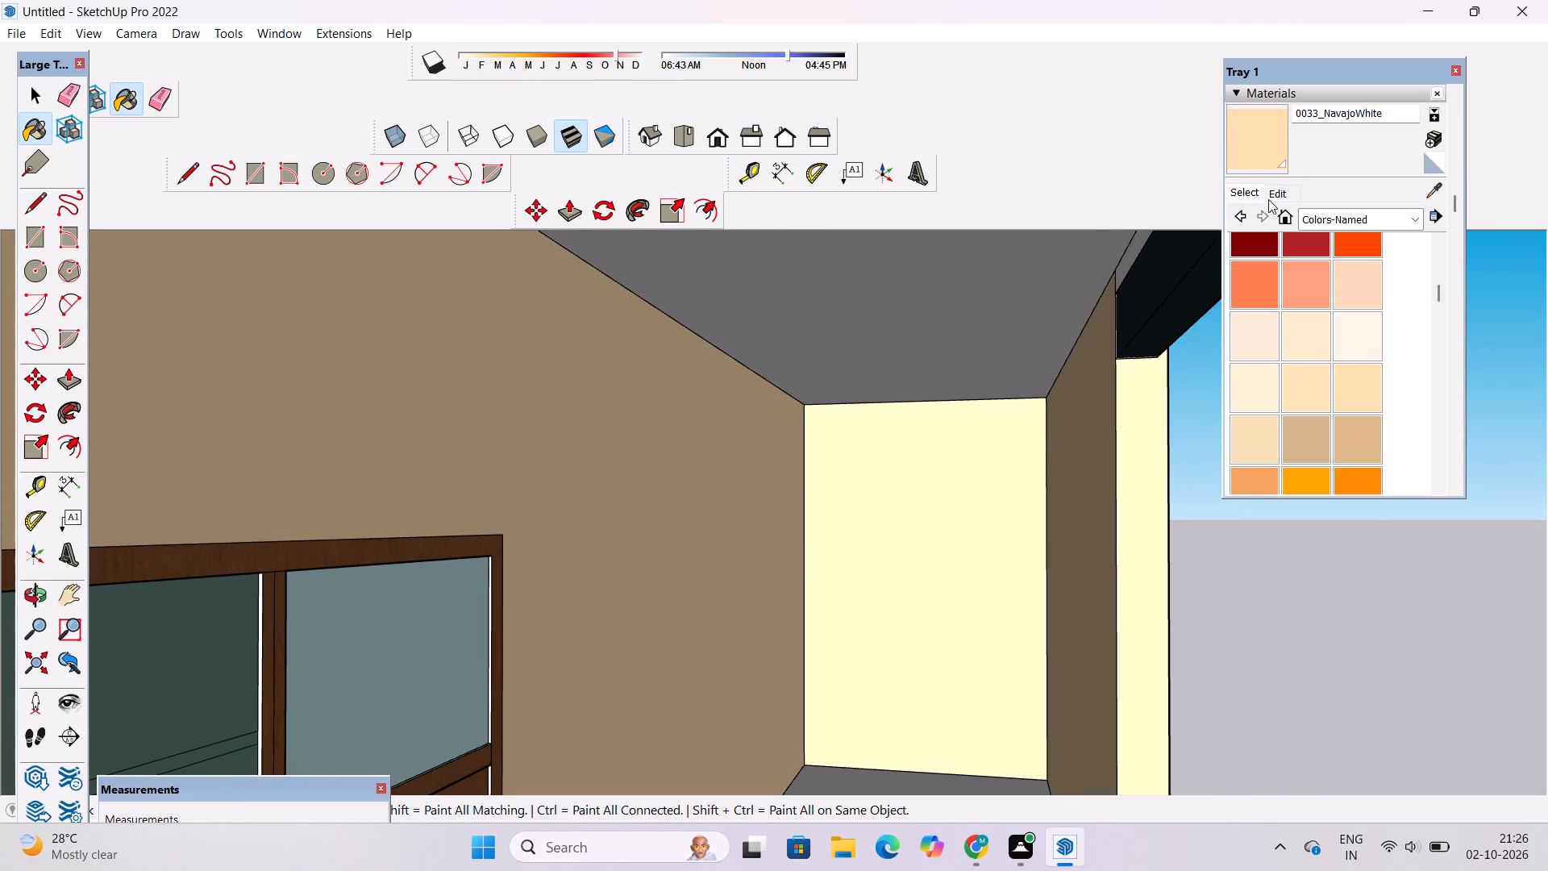
Edit the 0033_NavajoWhite material's colour, lowering its brightness slightly.
{"action": "left_click", "coordinate": [1271, 197]}
{"action": "left_click", "coordinate": [1327, 271]}
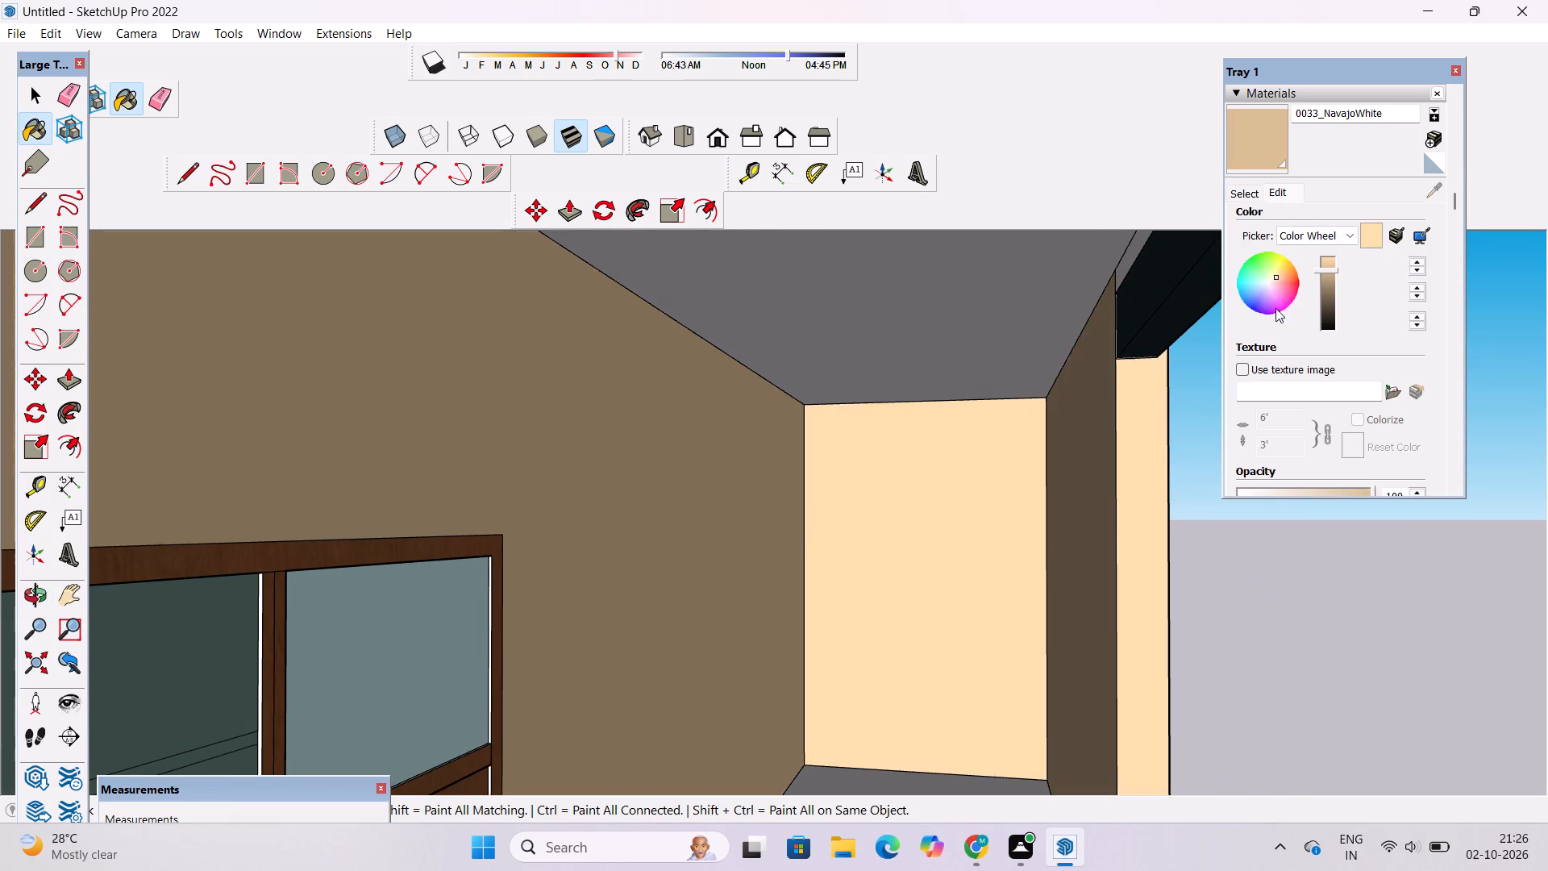
Examine the recoloured balcony and porch walls and the whole facade from several angles and distances.
{"action": "key", "text": "o"}
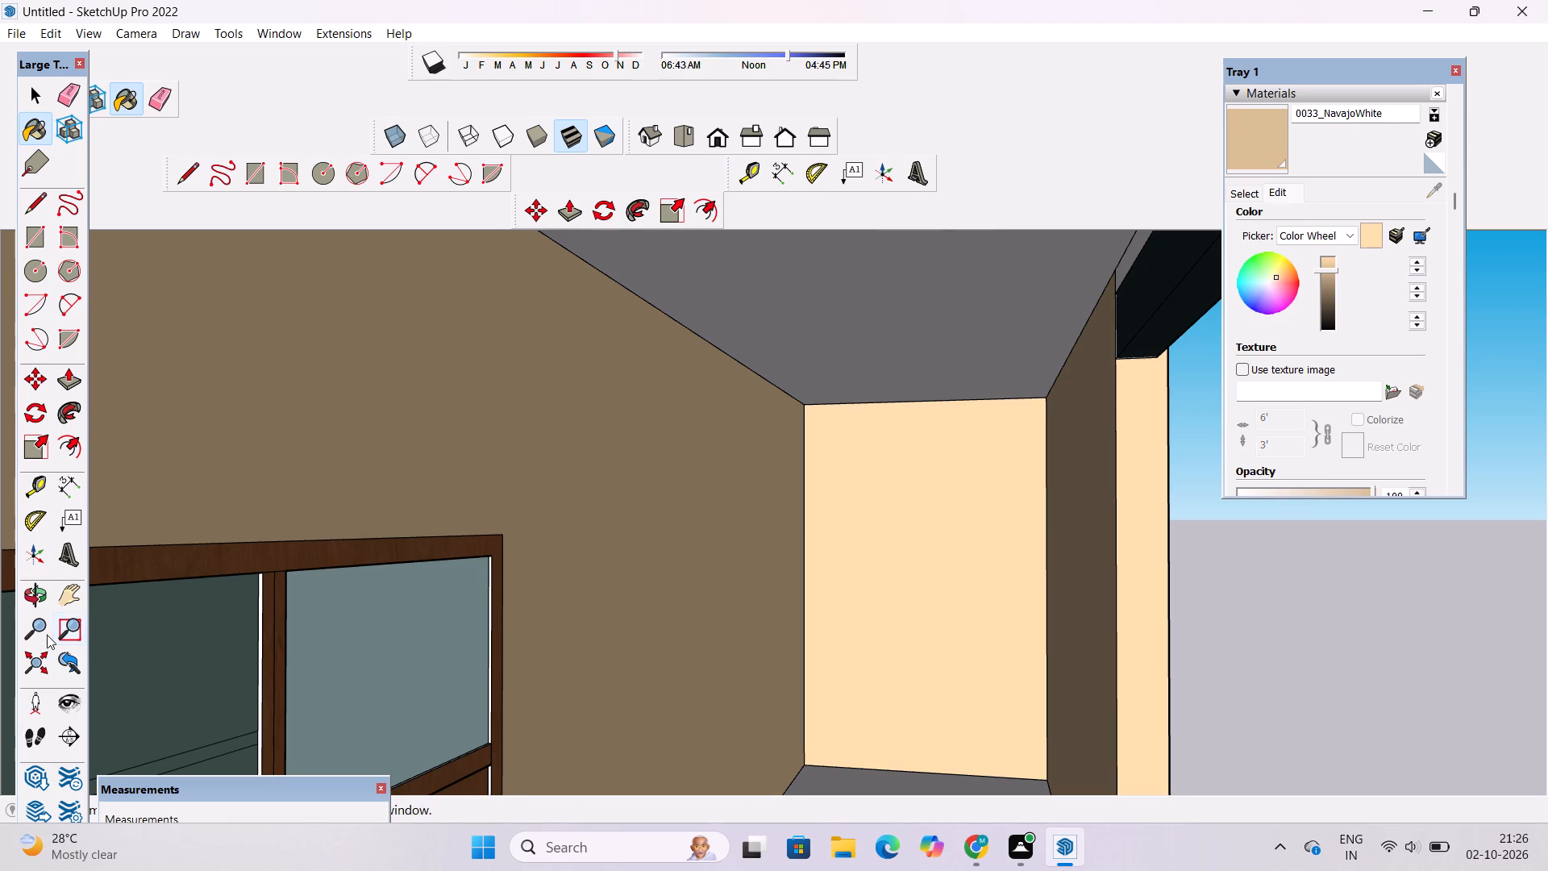
{"action": "left_click", "coordinate": [44, 593]}
{"action": "scroll", "coordinate": [356, 494], "scroll_direction": "down", "scroll_amount": 9}
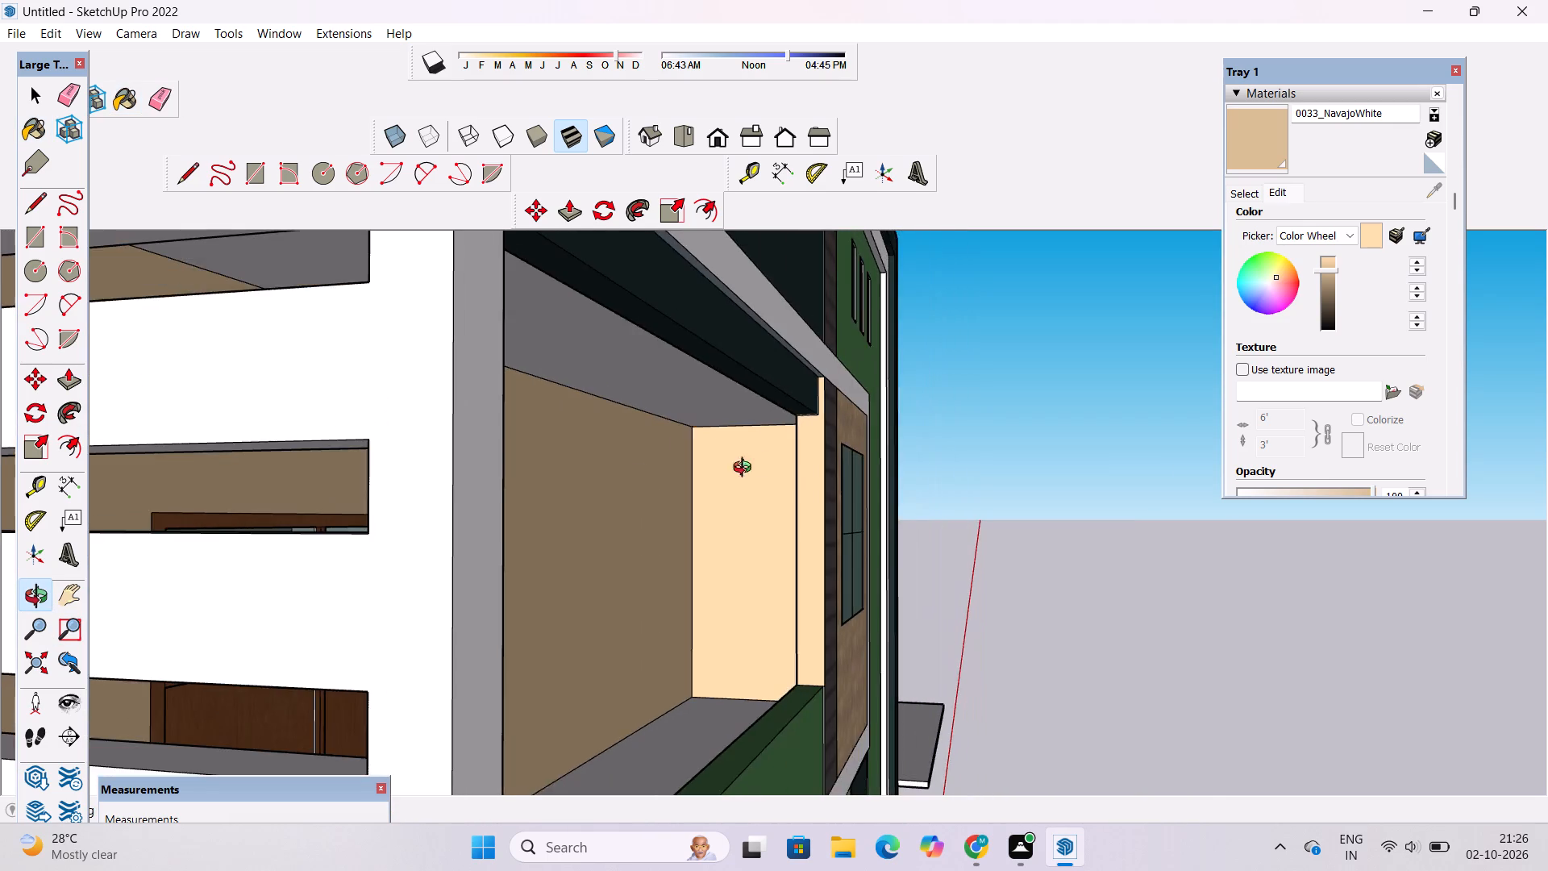
{"action": "left_click_drag", "start_coordinate": [766, 466], "coordinate": [456, 491]}
{"action": "scroll", "coordinate": [456, 491], "scroll_direction": "down", "scroll_amount": 10}
{"action": "left_click_drag", "start_coordinate": [645, 505], "coordinate": [529, 505]}
{"action": "scroll", "coordinate": [506, 503], "scroll_direction": "up", "scroll_amount": 3}
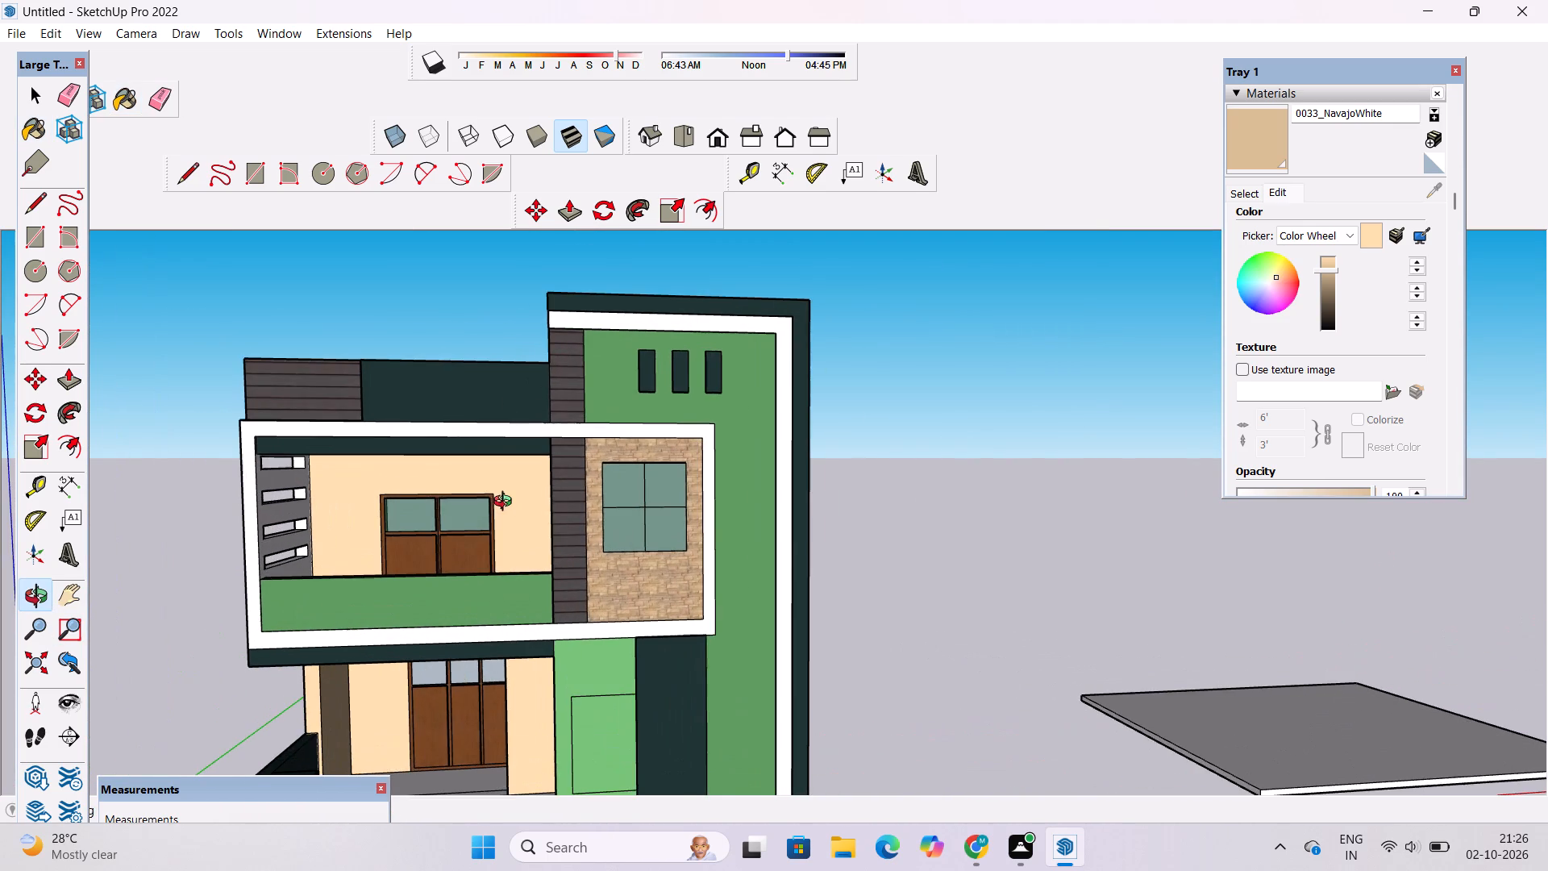
{"action": "left_click_drag", "start_coordinate": [506, 503], "coordinate": [639, 531], "text": "shift"}
{"action": "left_click_drag", "start_coordinate": [659, 519], "coordinate": [588, 484], "text": "shift"}
{"action": "scroll", "coordinate": [584, 483], "scroll_direction": "down", "scroll_amount": 4}
{"action": "left_click_drag", "start_coordinate": [545, 515], "coordinate": [621, 536]}
{"action": "scroll", "coordinate": [627, 533], "scroll_direction": "down", "scroll_amount": 3, "text": "shift"}
{"action": "left_click_drag", "start_coordinate": [697, 512], "coordinate": [655, 481], "text": "shift"}
{"action": "left_click_drag", "start_coordinate": [548, 525], "coordinate": [624, 546]}
{"action": "scroll", "coordinate": [631, 516], "scroll_direction": "up", "scroll_amount": 3}
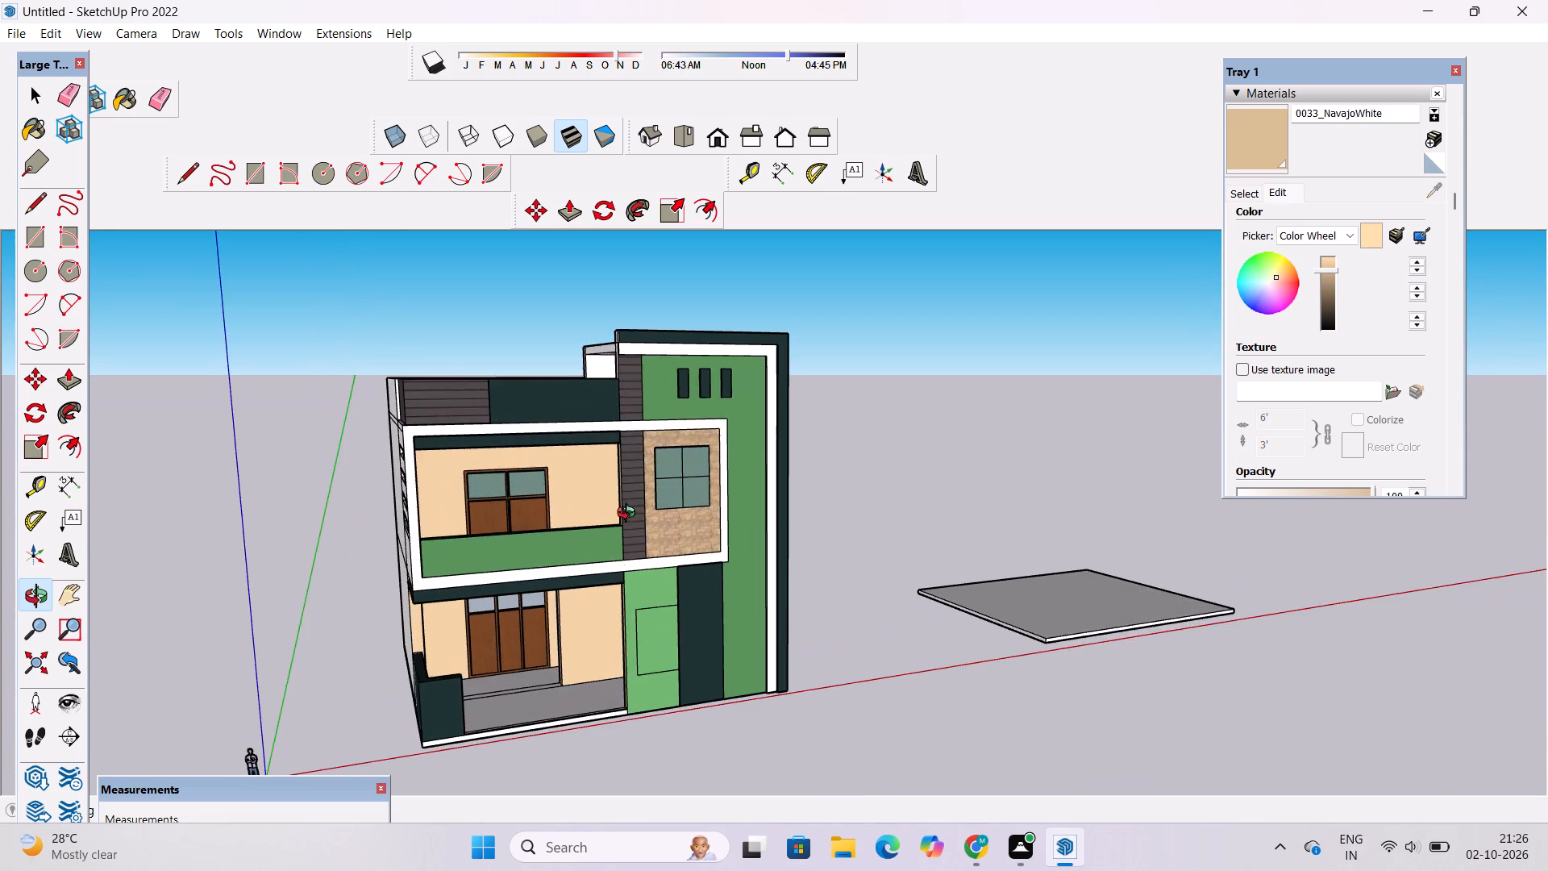
{"action": "left_click_drag", "start_coordinate": [624, 507], "coordinate": [604, 507]}
{"action": "scroll", "coordinate": [586, 505], "scroll_direction": "down", "scroll_amount": 3}
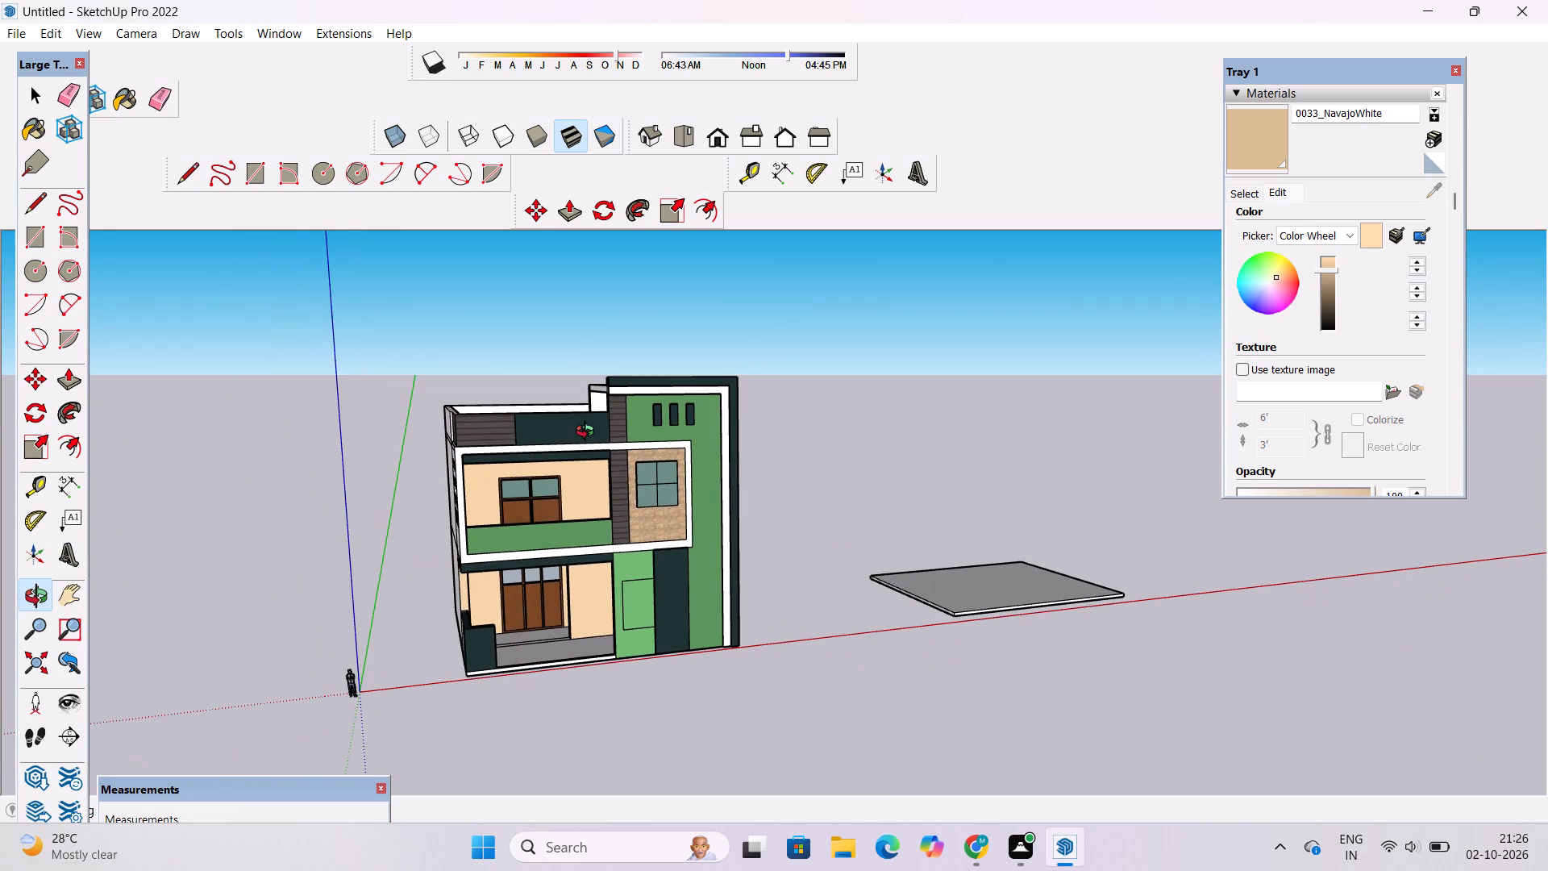
{"action": "scroll", "coordinate": [589, 433], "scroll_direction": "up", "scroll_amount": 1}
{"action": "scroll", "coordinate": [536, 456], "scroll_direction": "down", "scroll_amount": 1}
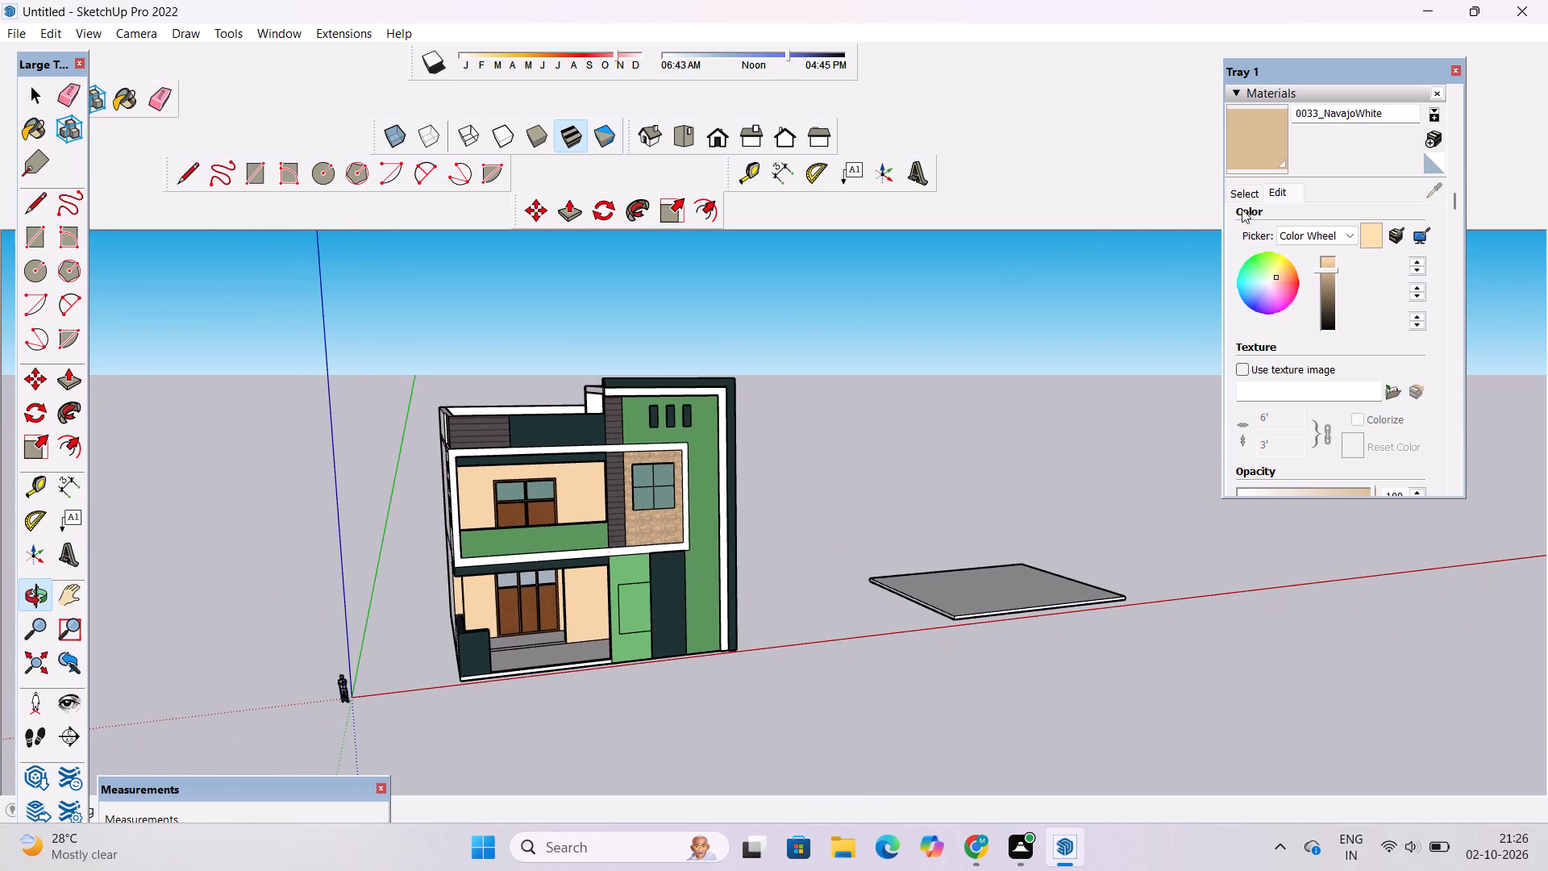
Paint the upper balcony's ceiling with 0118_Thistle from the Colors-Named collection.
{"action": "left_click", "coordinate": [1245, 198]}
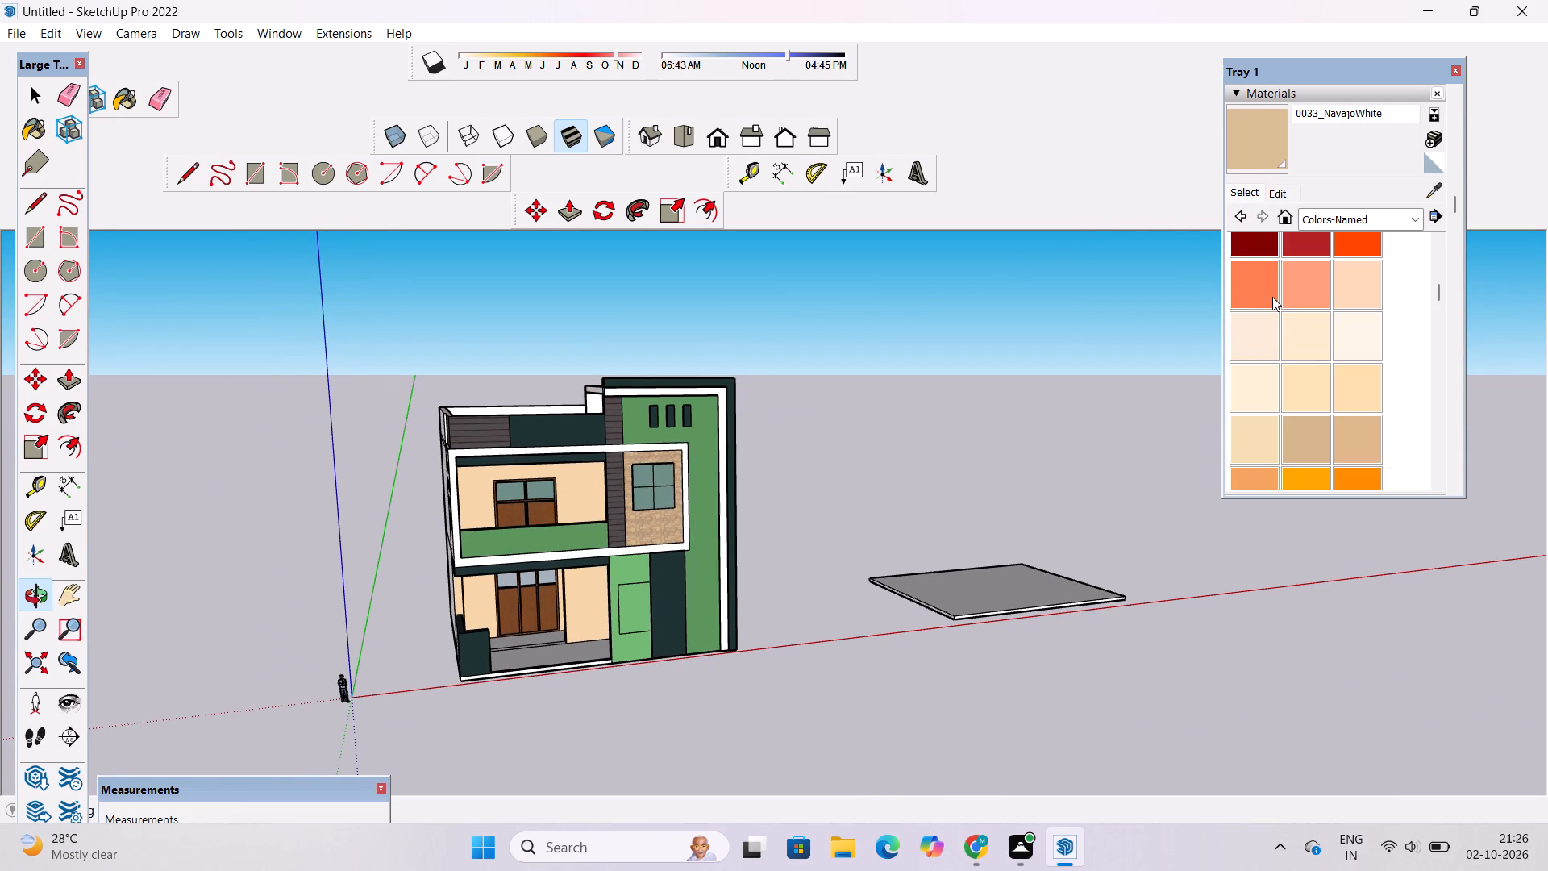
{"action": "left_click", "coordinate": [1309, 217]}
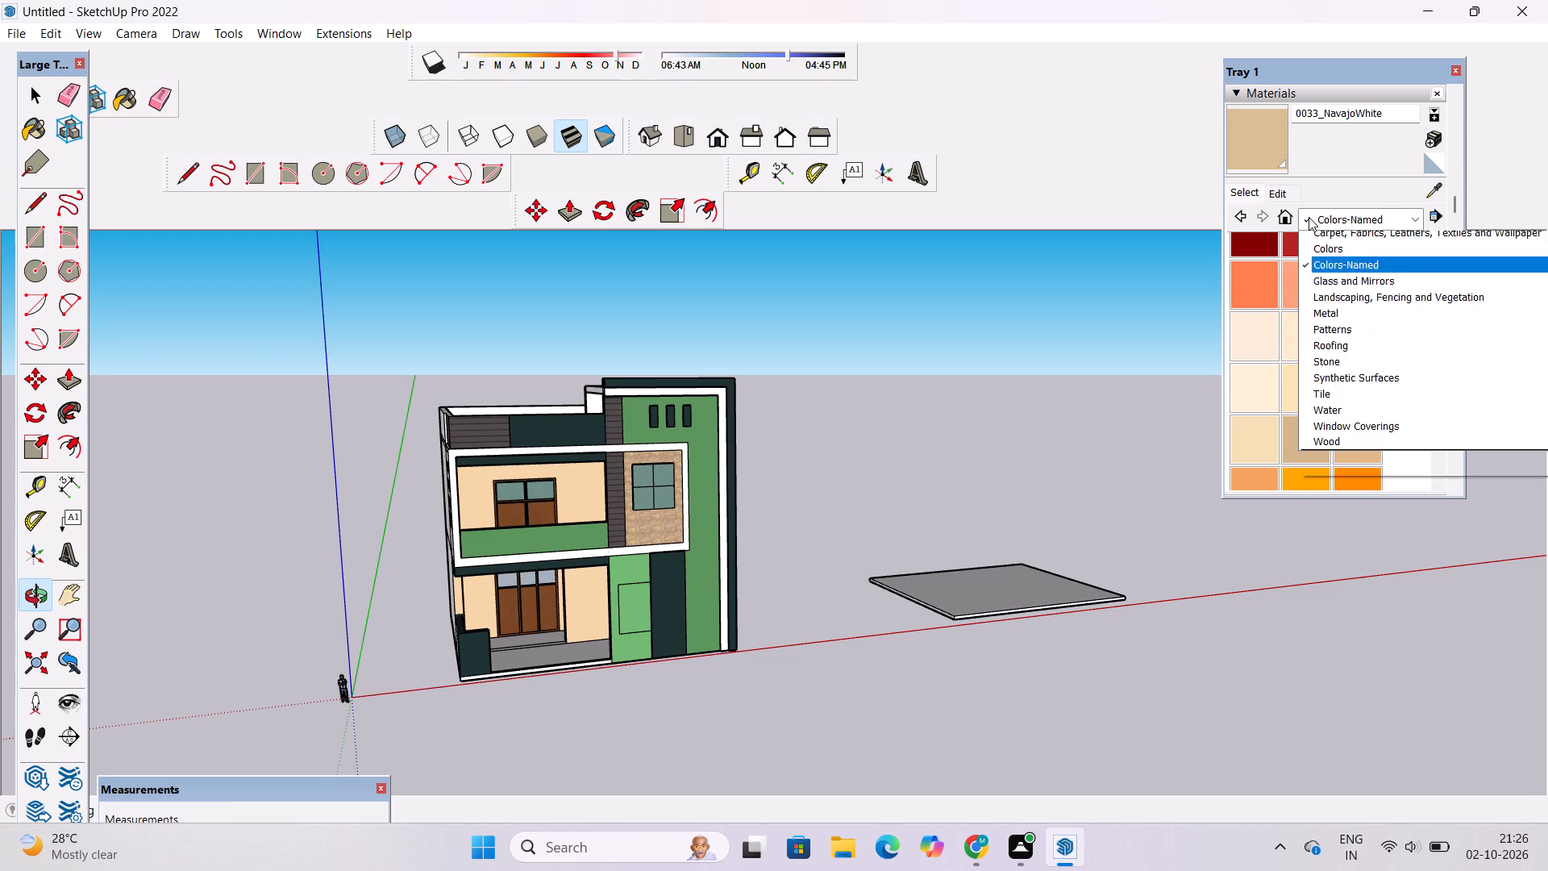
{"action": "left_click", "coordinate": [1341, 221]}
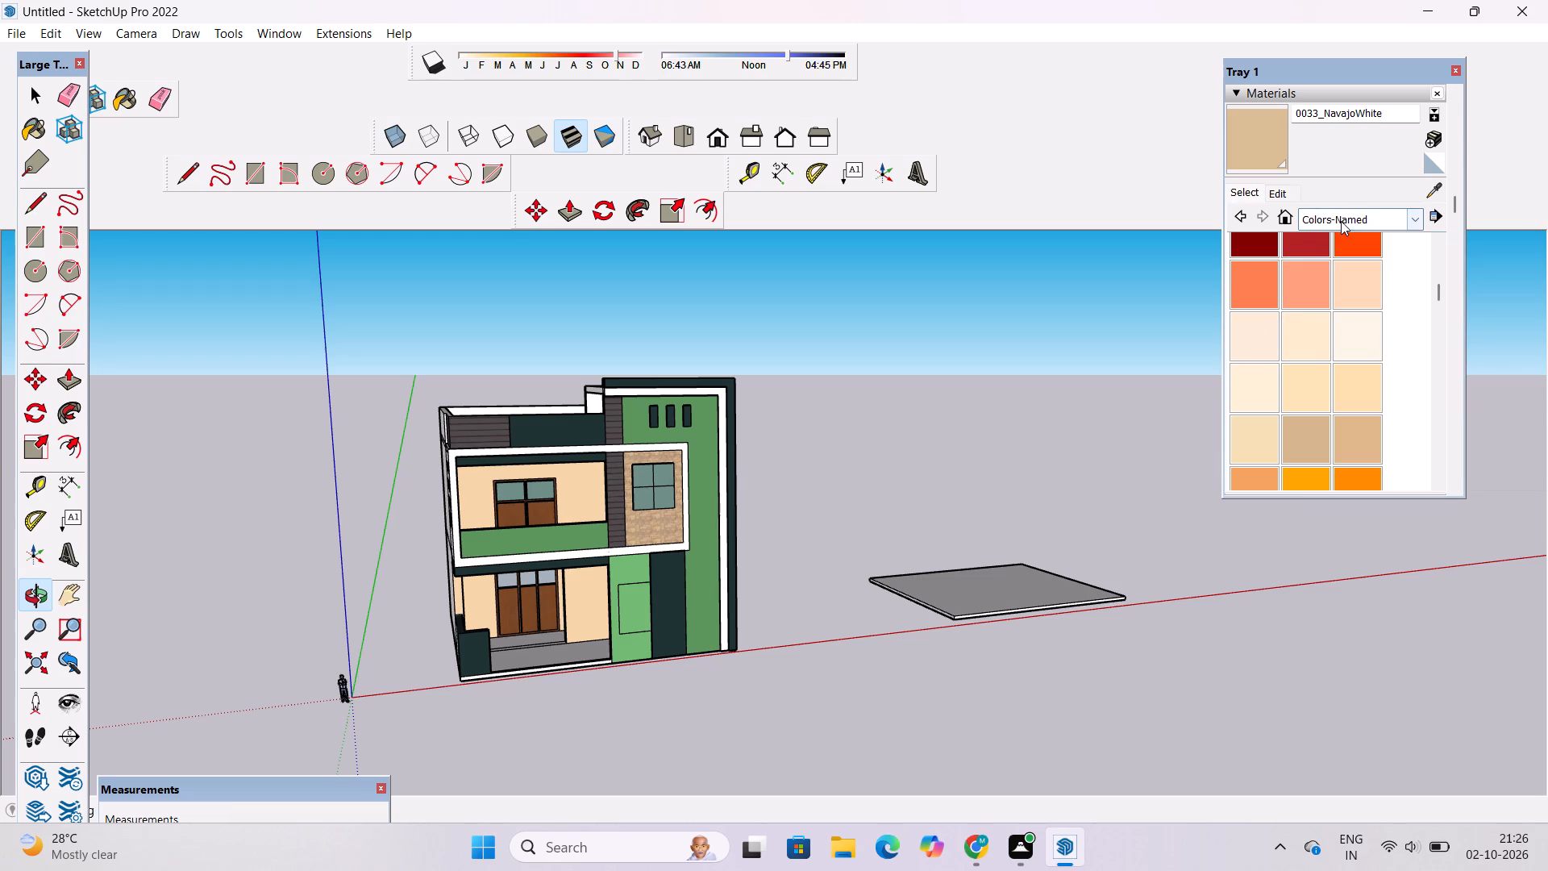
{"action": "scroll", "coordinate": [1281, 340], "scroll_direction": "down", "scroll_amount": 3}
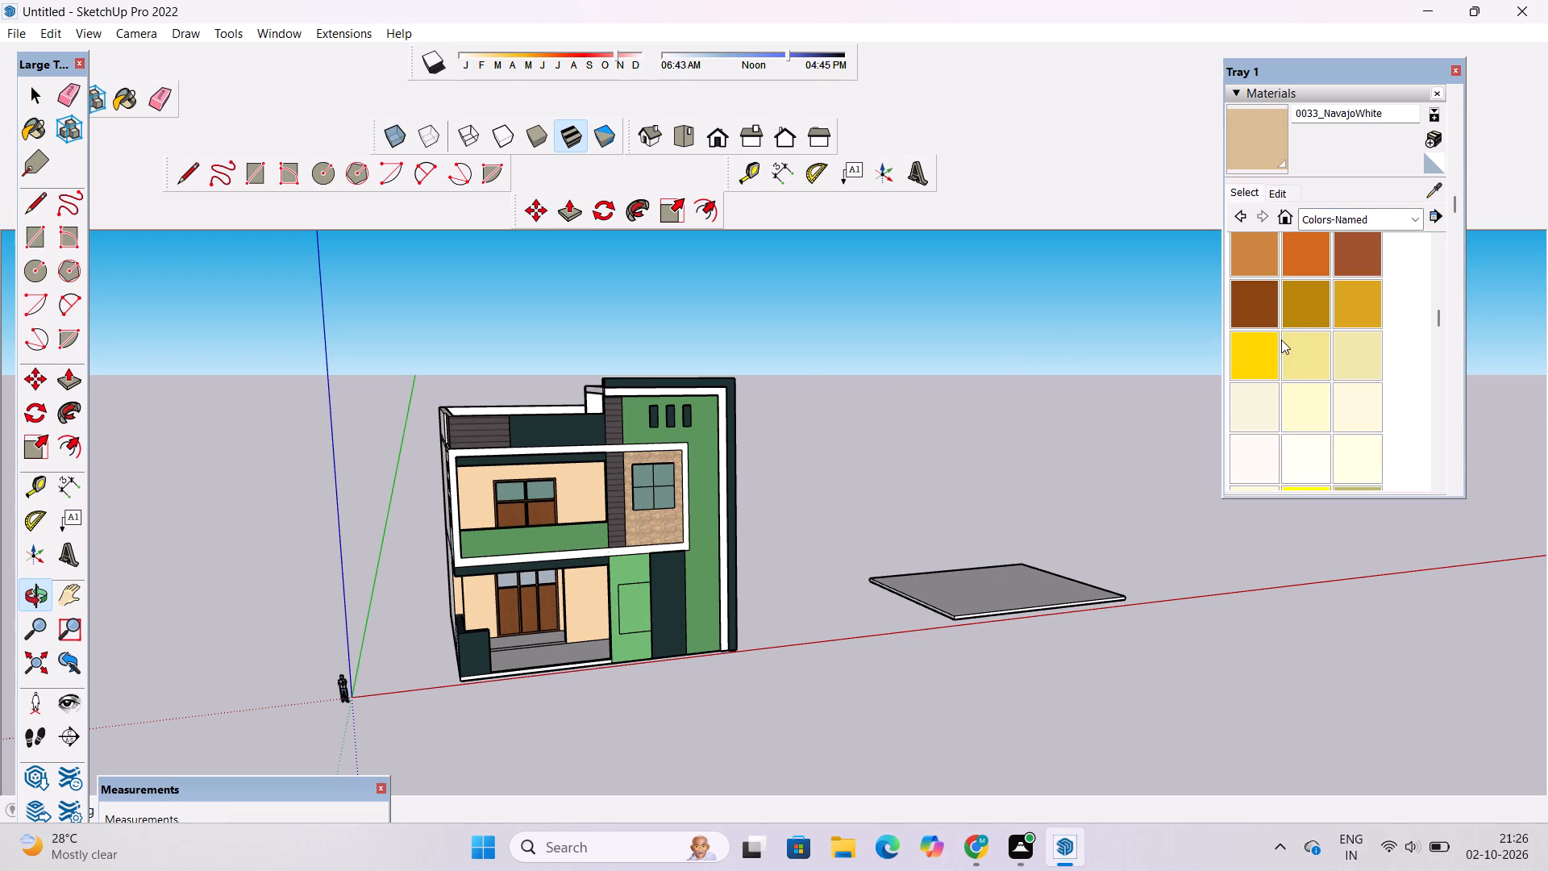
{"action": "scroll", "coordinate": [1281, 340], "scroll_direction": "down", "scroll_amount": 2}
{"action": "scroll", "coordinate": [1281, 340], "scroll_direction": "up", "scroll_amount": 2}
{"action": "scroll", "coordinate": [1280, 344], "scroll_direction": "down", "scroll_amount": 1}
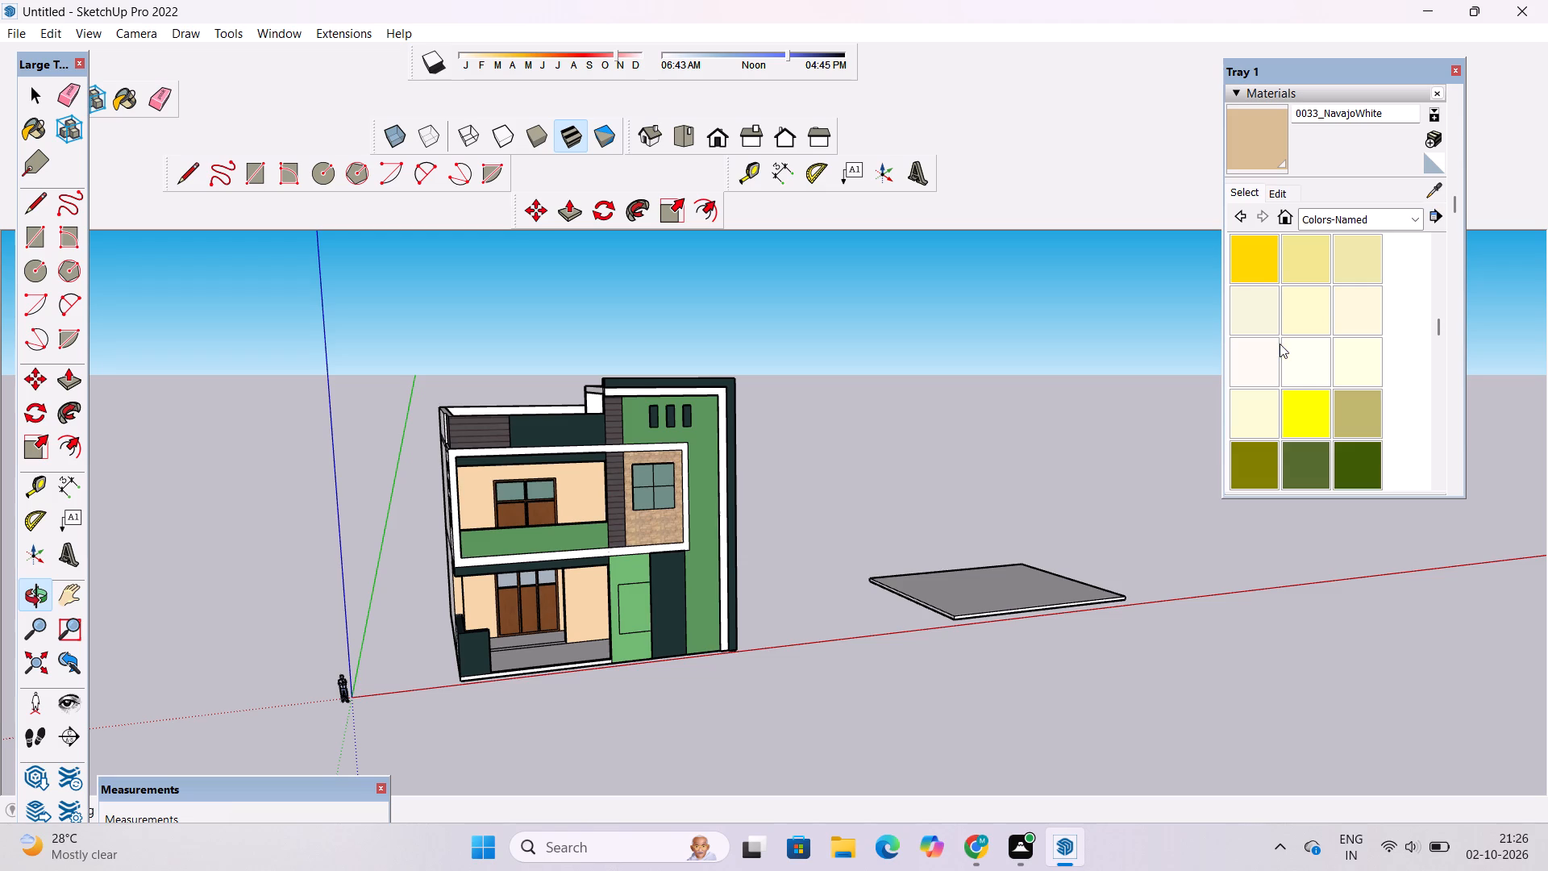
{"action": "scroll", "coordinate": [1280, 344], "scroll_direction": "down", "scroll_amount": 7}
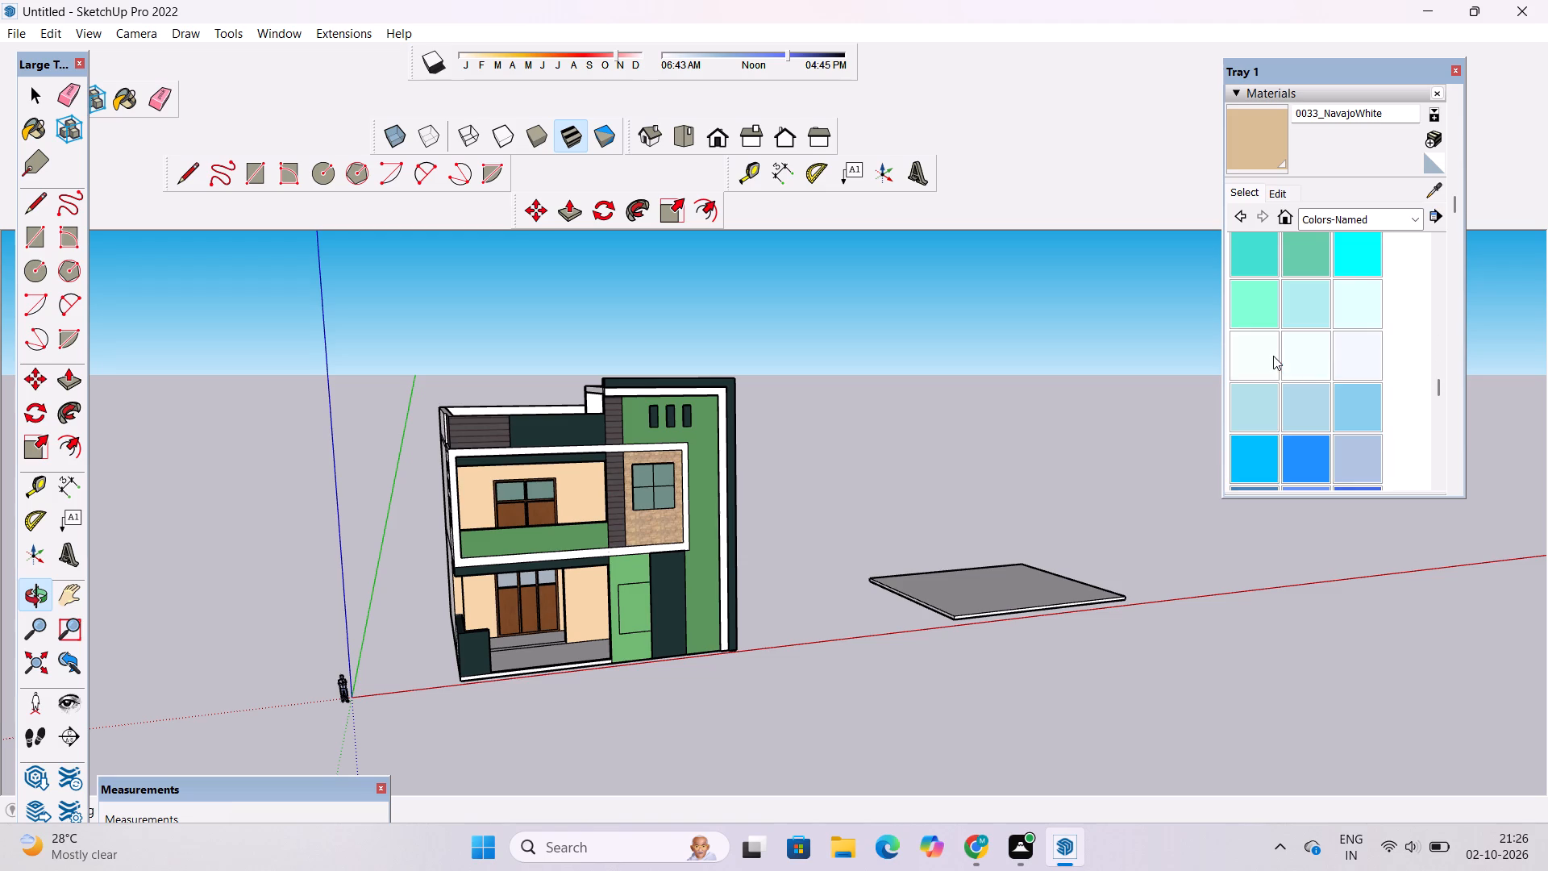
{"action": "scroll", "coordinate": [1273, 356], "scroll_direction": "down", "scroll_amount": 2}
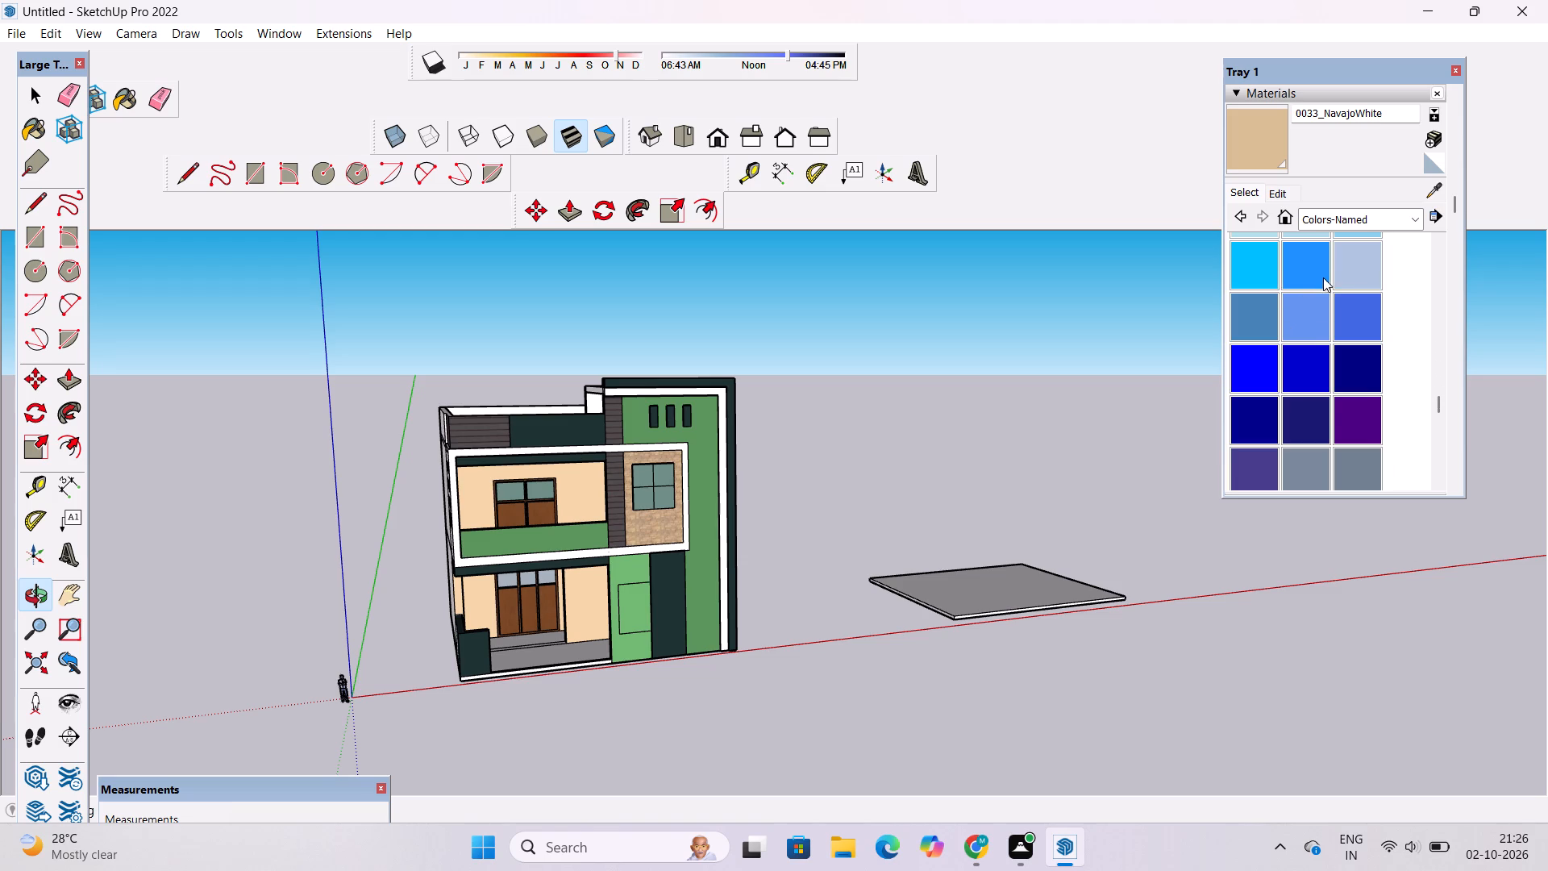
{"action": "scroll", "coordinate": [1296, 358], "scroll_direction": "down", "scroll_amount": 2}
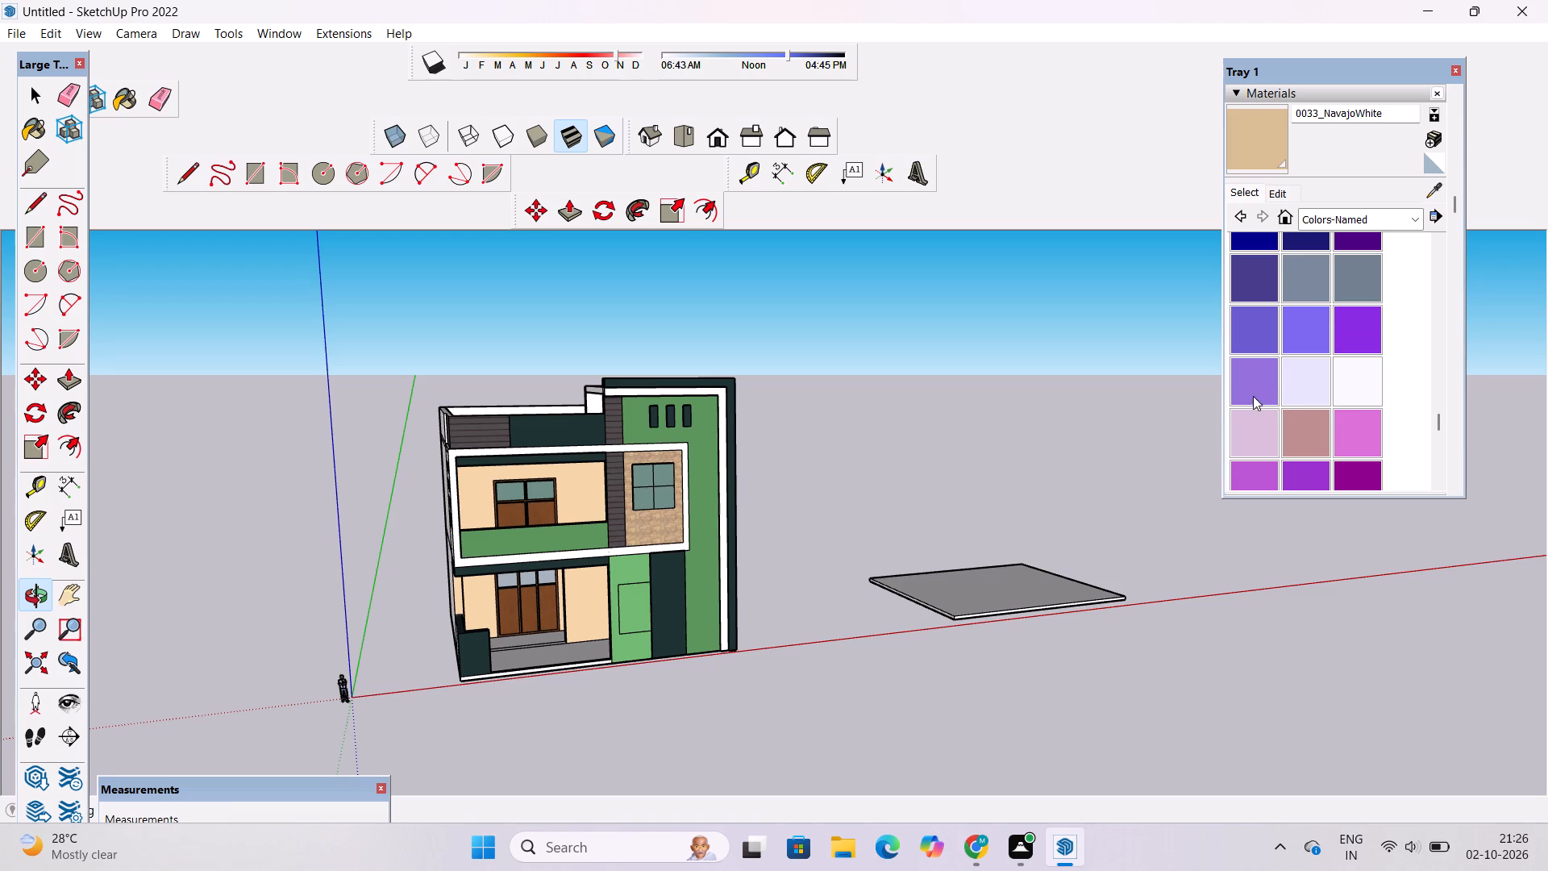
{"action": "left_click", "coordinate": [1252, 381]}
{"action": "left_click", "coordinate": [1254, 425]}
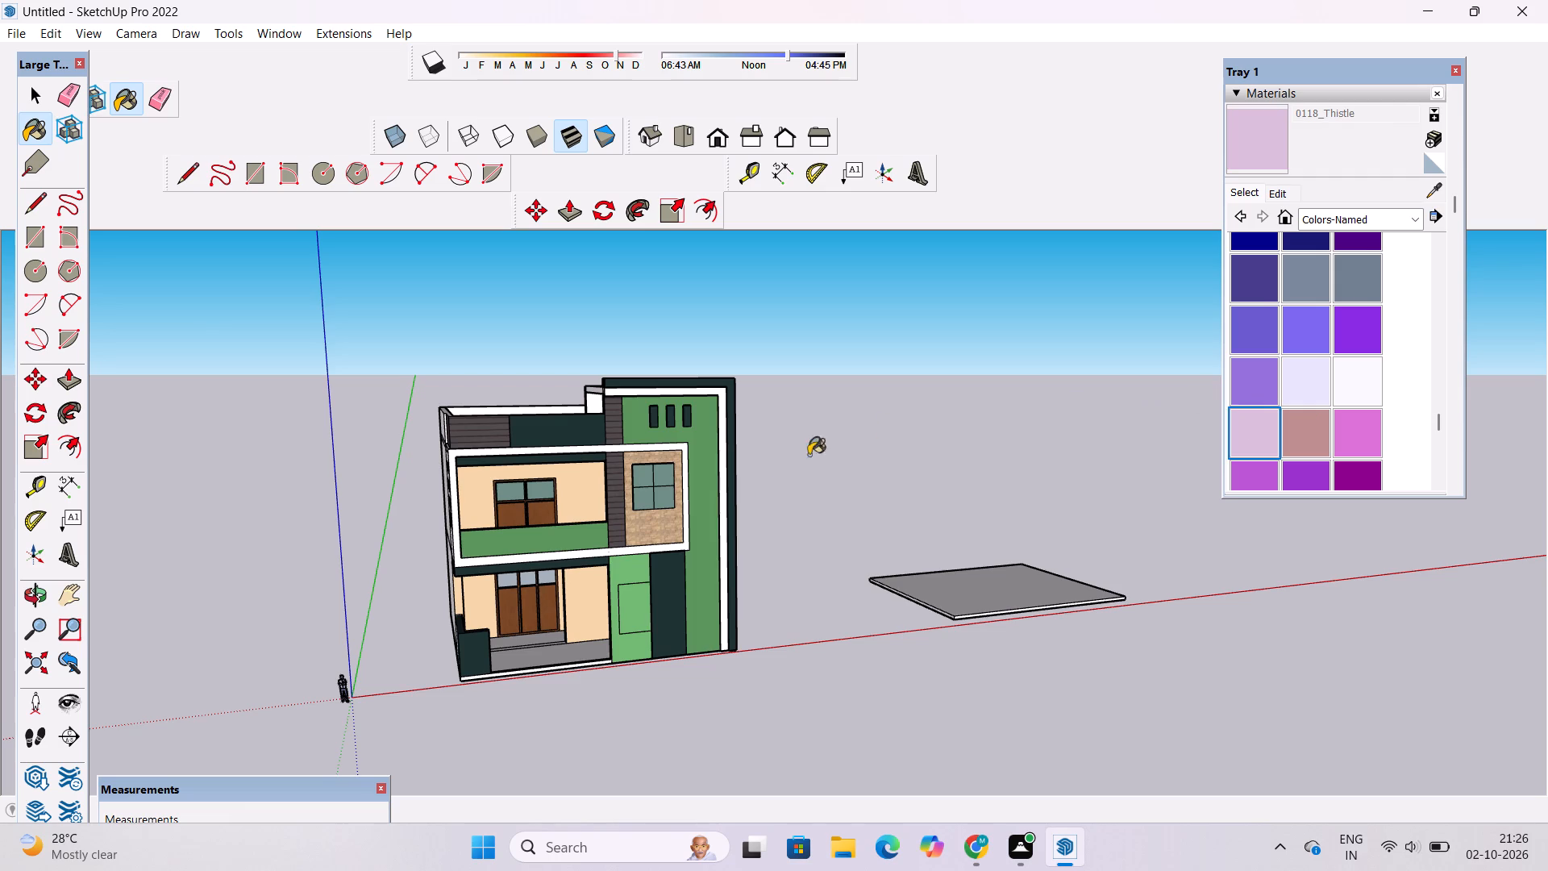
{"action": "scroll", "coordinate": [501, 515], "scroll_direction": "up", "scroll_amount": 4}
{"action": "key", "text": "o"}
{"action": "left_click_drag", "start_coordinate": [743, 519], "coordinate": [654, 311]}
{"action": "scroll", "coordinate": [535, 370], "scroll_direction": "up", "scroll_amount": 5}
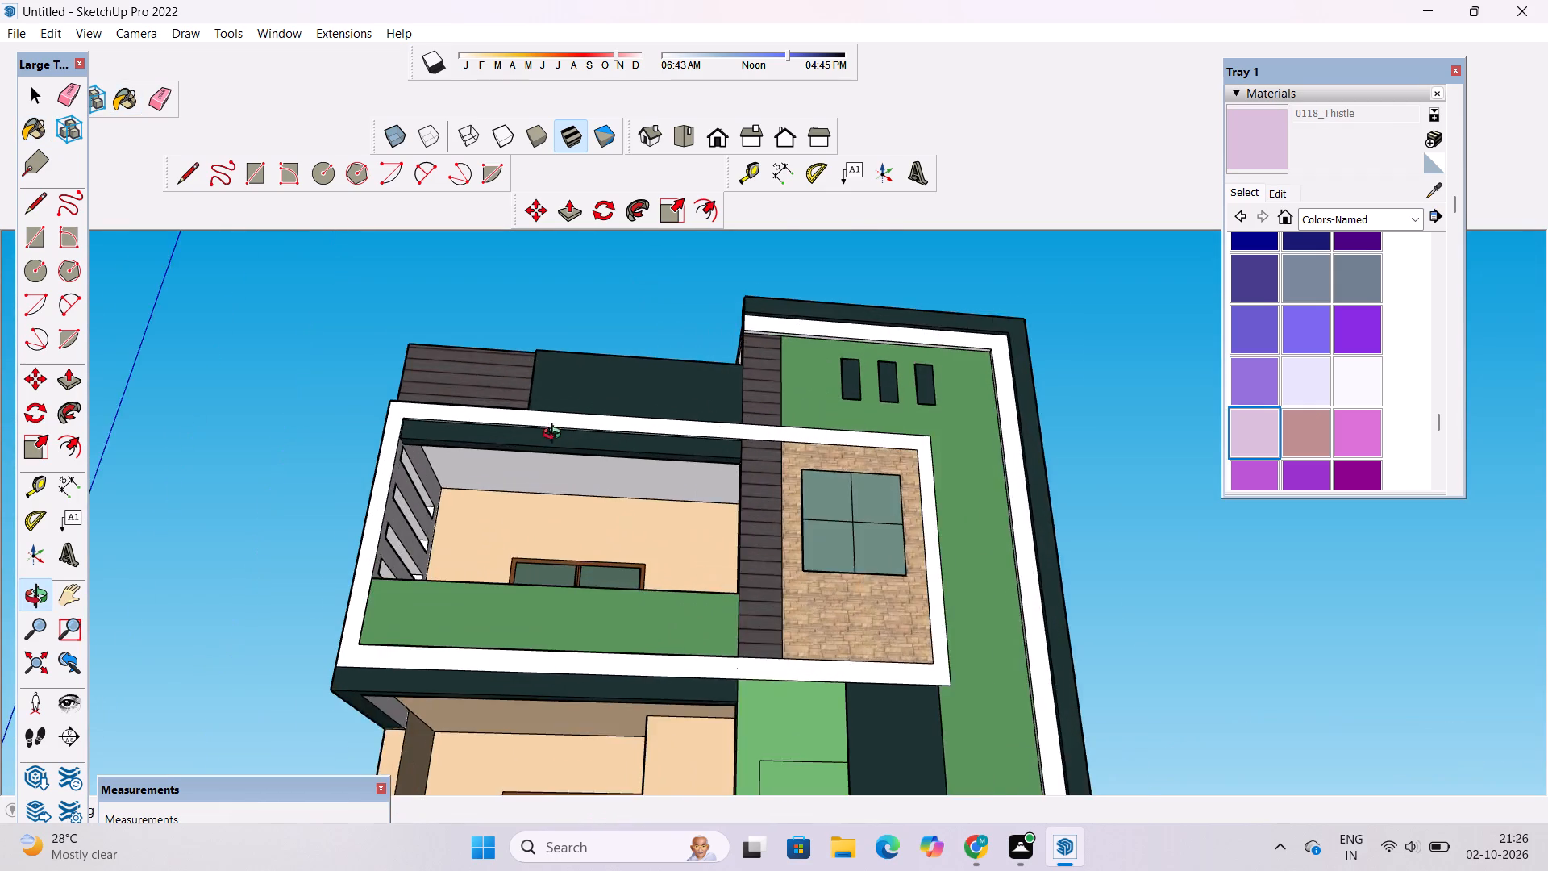
{"action": "scroll", "coordinate": [556, 435], "scroll_direction": "up", "scroll_amount": 3}
{"action": "left_click_drag", "start_coordinate": [572, 461], "coordinate": [569, 410]}
{"action": "left_click_drag", "start_coordinate": [1247, 146], "coordinate": [1231, 157]}
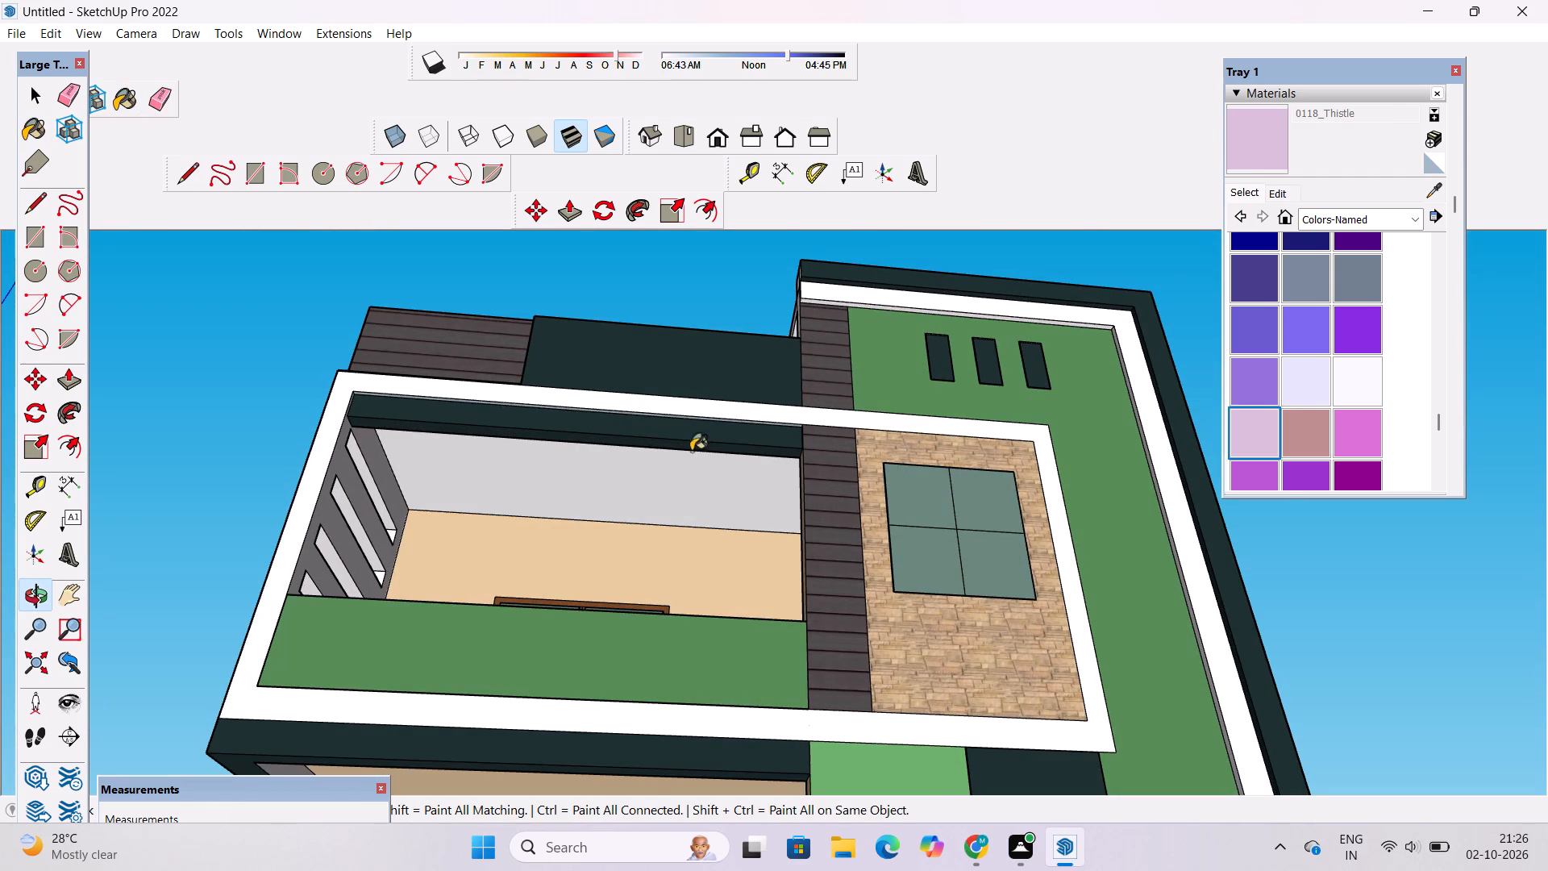
{"action": "left_click", "coordinate": [668, 471]}
Paint the ground-floor porch's ceiling with 0118_Thistle.
{"action": "scroll", "coordinate": [652, 428], "scroll_direction": "down", "scroll_amount": 5}
{"action": "scroll", "coordinate": [581, 632], "scroll_direction": "up", "scroll_amount": 9}
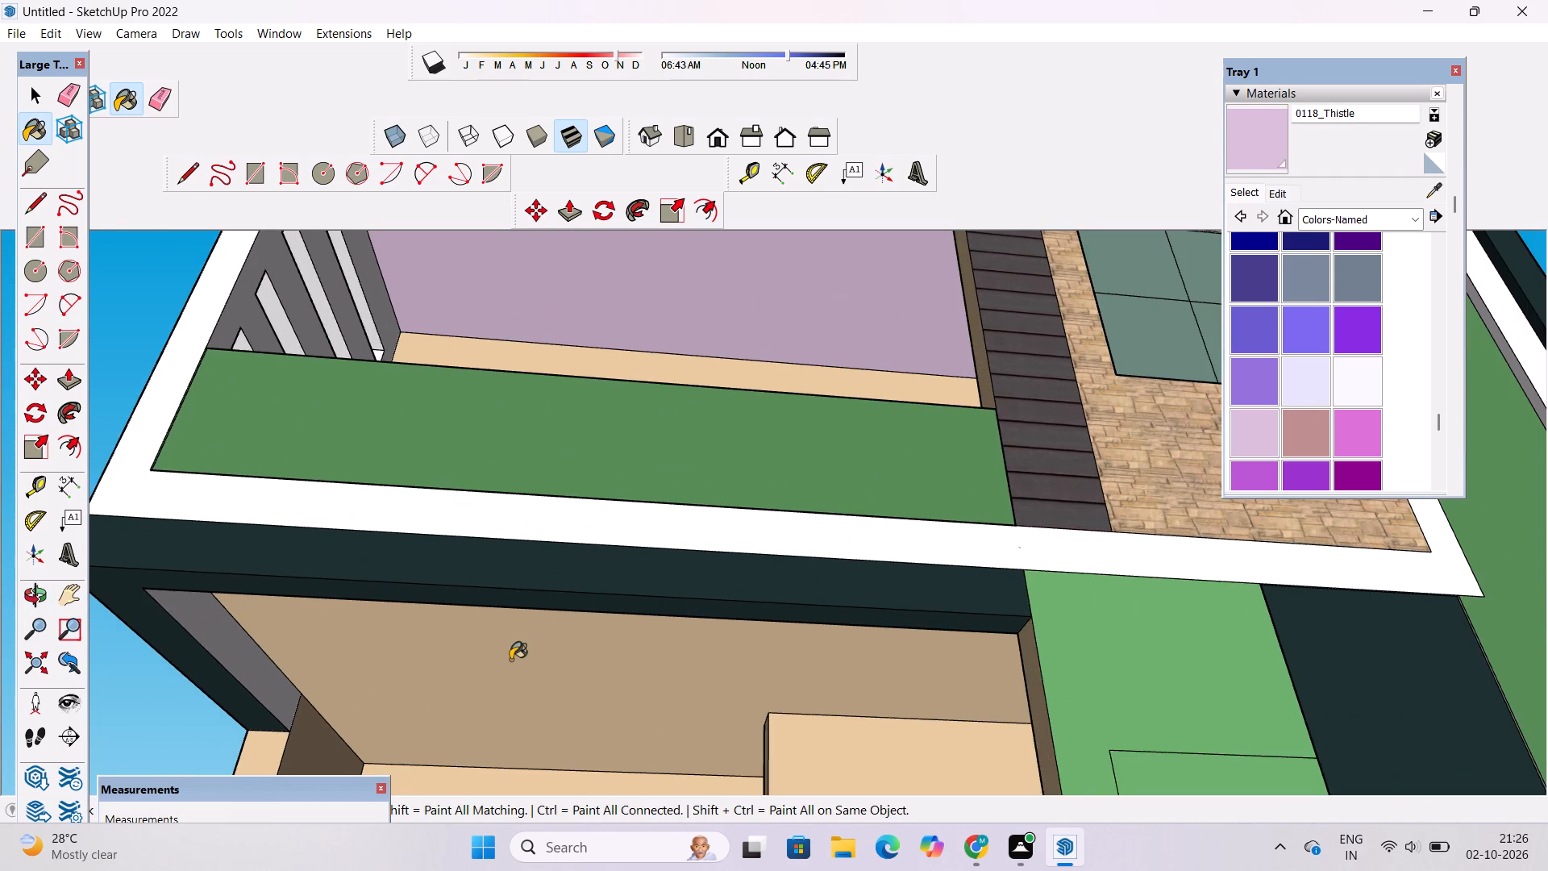
{"action": "scroll", "coordinate": [510, 660], "scroll_direction": "down", "scroll_amount": 1}
{"action": "left_click", "coordinate": [519, 658]}
Examine the painted balcony and porch ceilings and the front facade from below, close up and at a distance.
{"action": "scroll", "coordinate": [521, 641], "scroll_direction": "down", "scroll_amount": 5}
{"action": "scroll", "coordinate": [397, 679], "scroll_direction": "up", "scroll_amount": 9}
{"action": "scroll", "coordinate": [366, 673], "scroll_direction": "down", "scroll_amount": 4}
{"action": "key", "text": "o"}
{"action": "left_click_drag", "start_coordinate": [497, 644], "coordinate": [373, 633]}
{"action": "scroll", "coordinate": [371, 634], "scroll_direction": "down", "scroll_amount": 10}
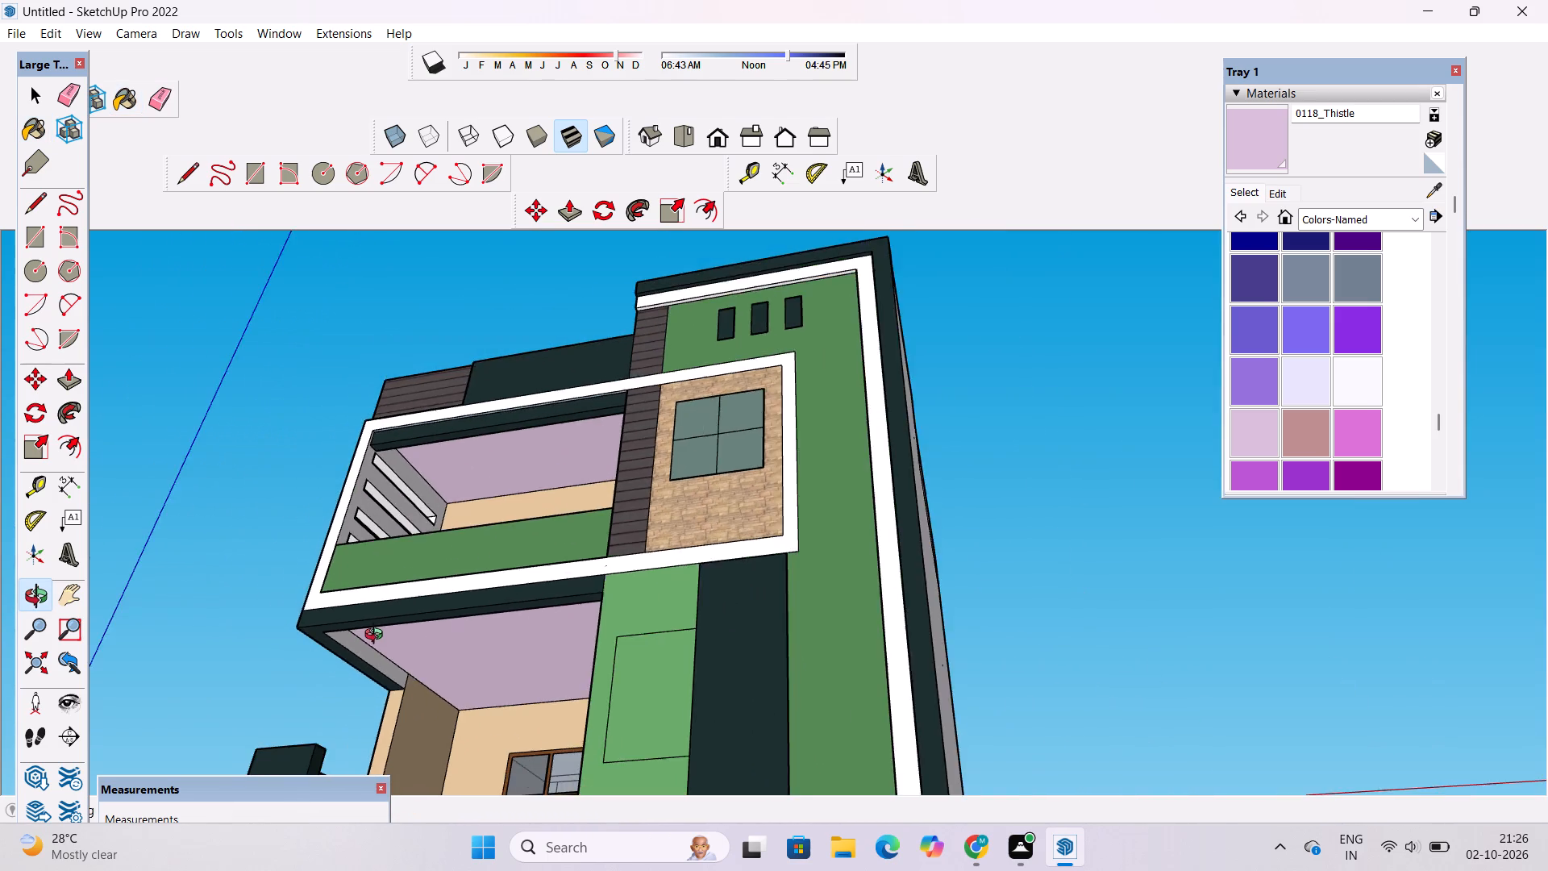
{"action": "left_click_drag", "start_coordinate": [460, 657], "coordinate": [522, 727]}
{"action": "left_click_drag", "start_coordinate": [522, 727], "coordinate": [777, 734]}
{"action": "scroll", "coordinate": [707, 702], "scroll_direction": "down", "scroll_amount": 4}
{"action": "left_click_drag", "start_coordinate": [680, 665], "coordinate": [711, 602], "text": "shift"}
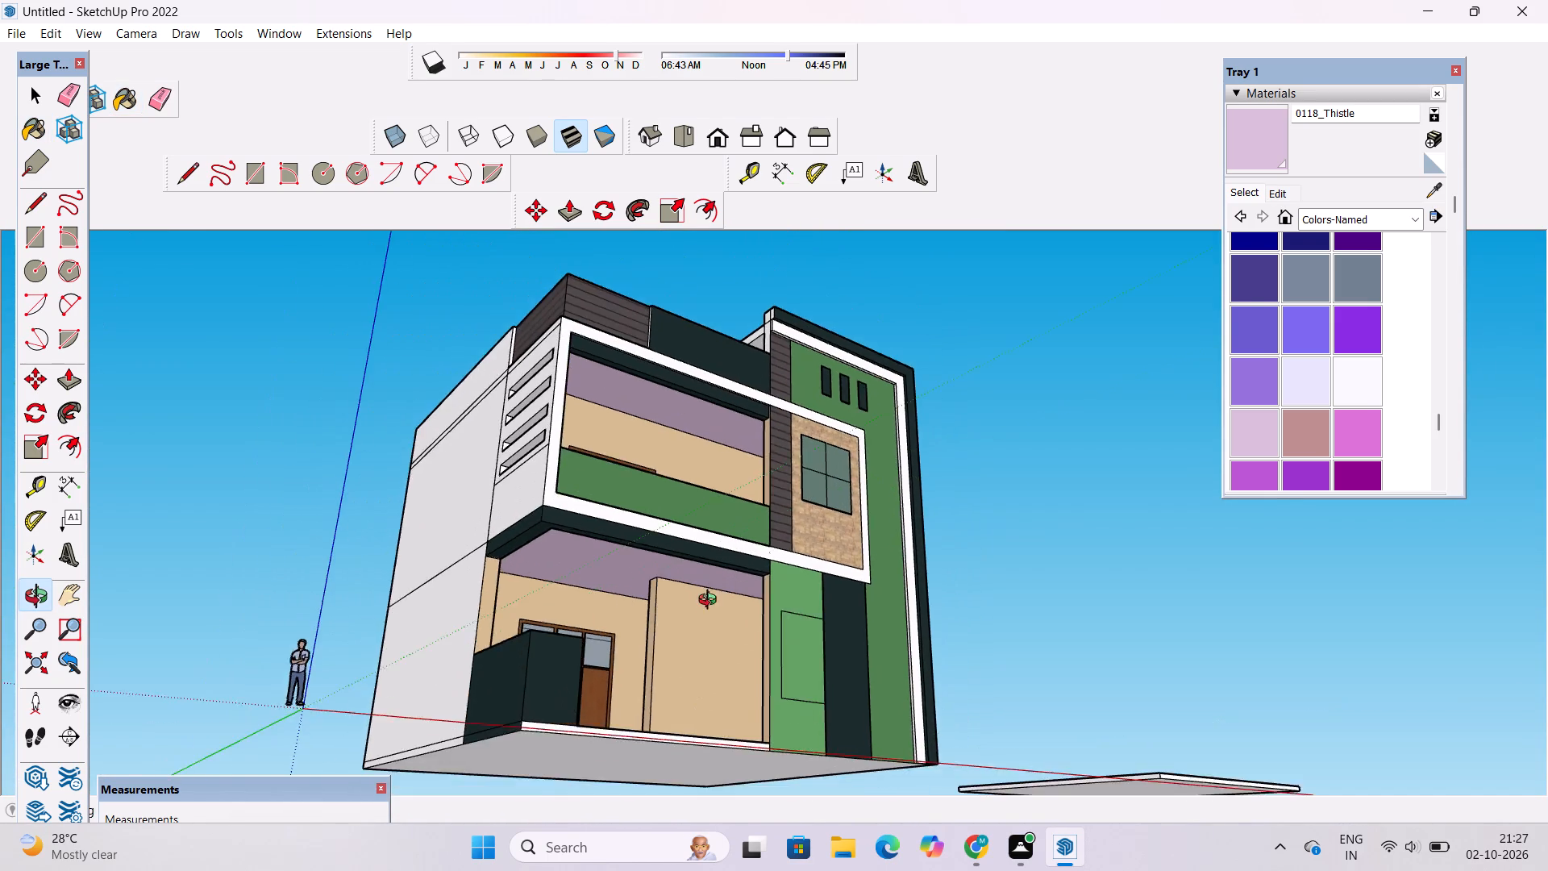
{"action": "left_click_drag", "start_coordinate": [711, 602], "coordinate": [608, 665]}
{"action": "scroll", "coordinate": [623, 662], "scroll_direction": "up", "scroll_amount": 7}
{"action": "left_click_drag", "start_coordinate": [624, 608], "coordinate": [859, 502]}
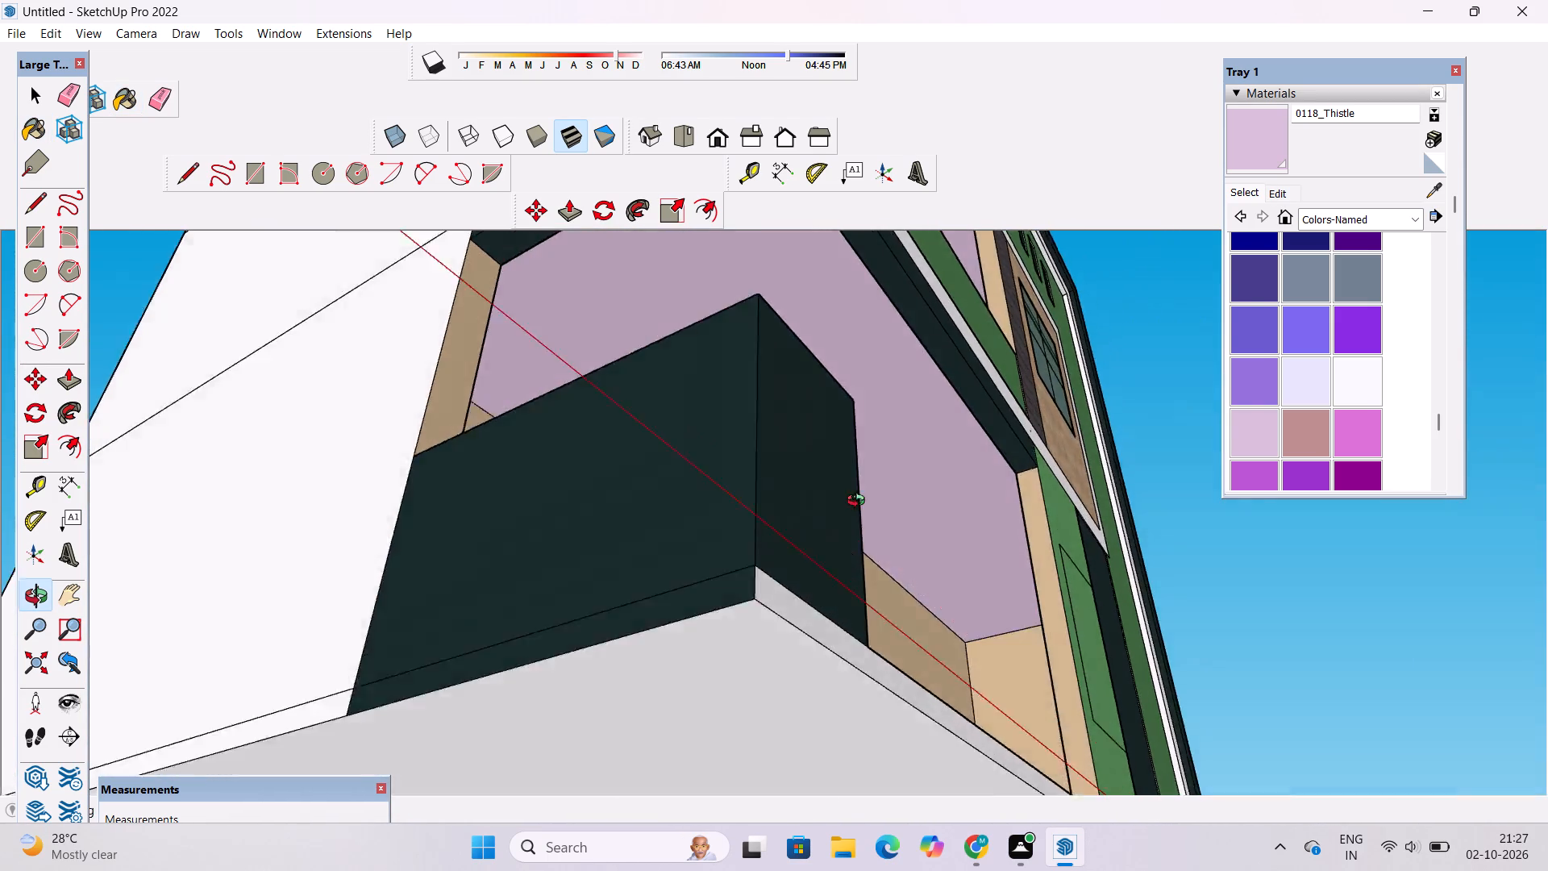
{"action": "left_click_drag", "start_coordinate": [859, 502], "coordinate": [887, 579]}
{"action": "scroll", "coordinate": [870, 551], "scroll_direction": "down", "scroll_amount": 4}
{"action": "scroll", "coordinate": [869, 550], "scroll_direction": "up", "scroll_amount": 13}
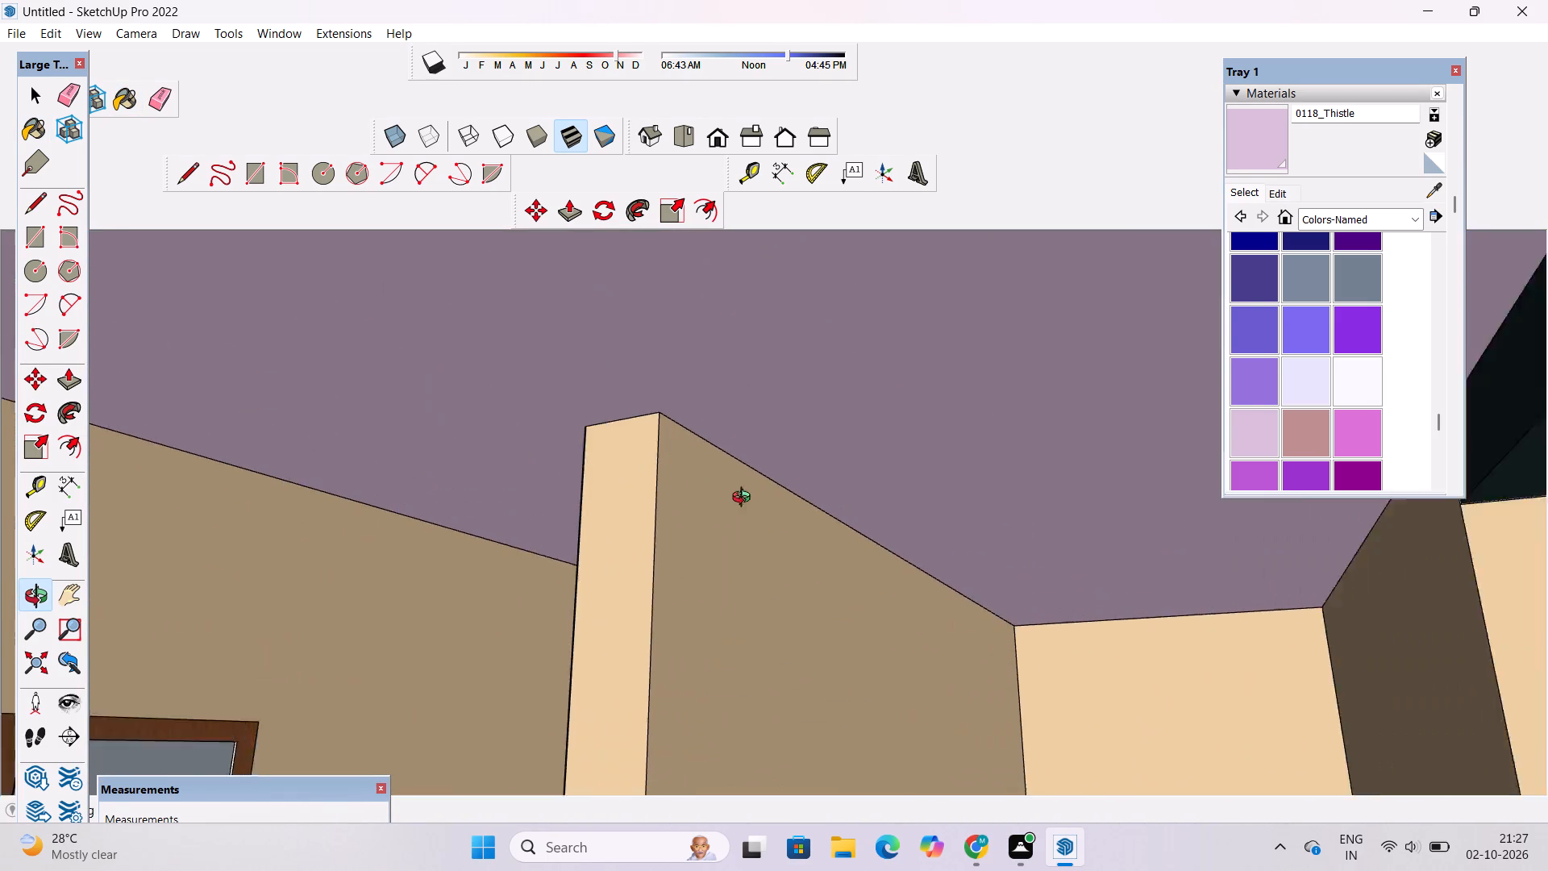
{"action": "scroll", "coordinate": [745, 499], "scroll_direction": "up", "scroll_amount": 1}
{"action": "left_click_drag", "start_coordinate": [697, 444], "coordinate": [634, 527]}
{"action": "scroll", "coordinate": [652, 465], "scroll_direction": "up", "scroll_amount": 9}
{"action": "left_click_drag", "start_coordinate": [652, 465], "coordinate": [660, 505]}
{"action": "left_click_drag", "start_coordinate": [660, 505], "coordinate": [660, 501]}
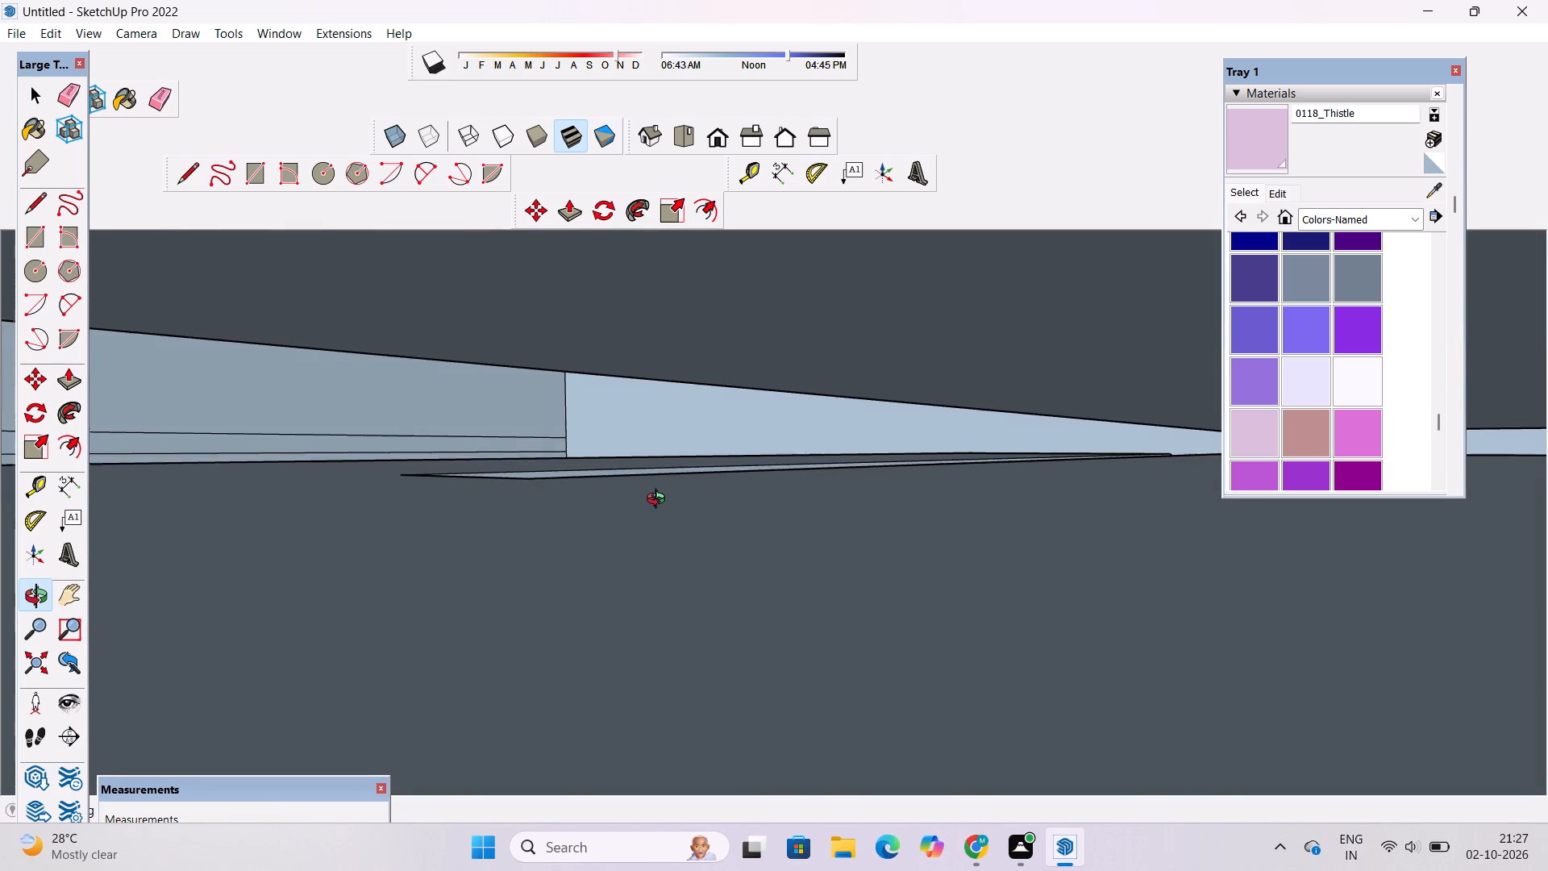
{"action": "left_click_drag", "start_coordinate": [660, 501], "coordinate": [659, 459]}
{"action": "scroll", "coordinate": [659, 459], "scroll_direction": "down", "scroll_amount": 20}
{"action": "scroll", "coordinate": [659, 459], "scroll_direction": "down", "scroll_amount": 9}
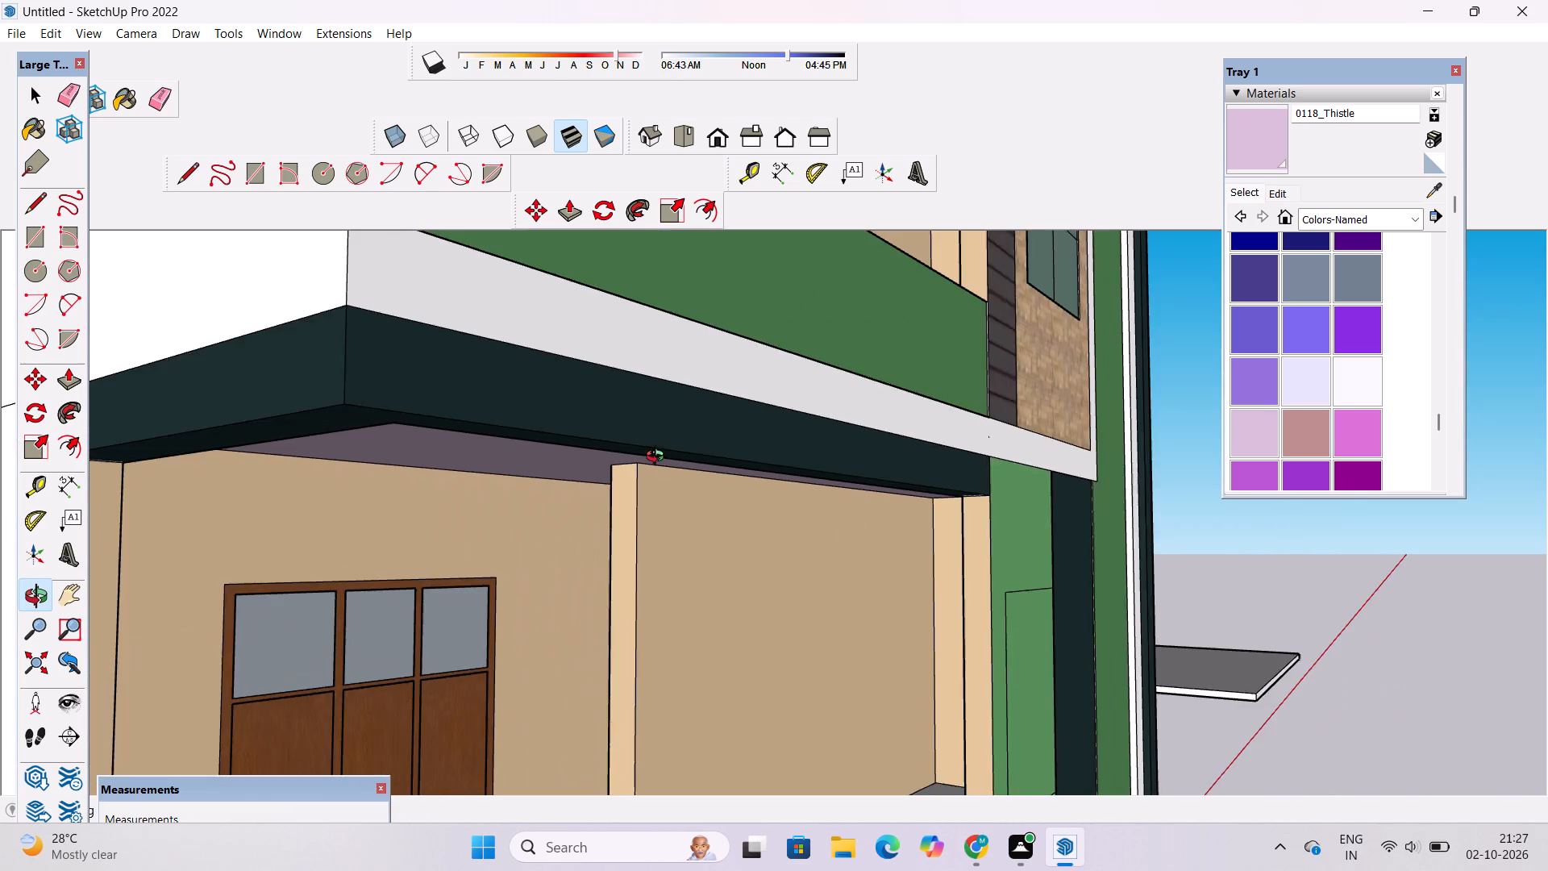
{"action": "left_click_drag", "start_coordinate": [889, 548], "coordinate": [812, 431], "text": "shift"}
{"action": "left_click_drag", "start_coordinate": [832, 412], "coordinate": [641, 508]}
{"action": "scroll", "coordinate": [648, 488], "scroll_direction": "down", "scroll_amount": 7}
{"action": "left_click_drag", "start_coordinate": [789, 482], "coordinate": [697, 506]}
{"action": "left_click_drag", "start_coordinate": [695, 506], "coordinate": [714, 475]}
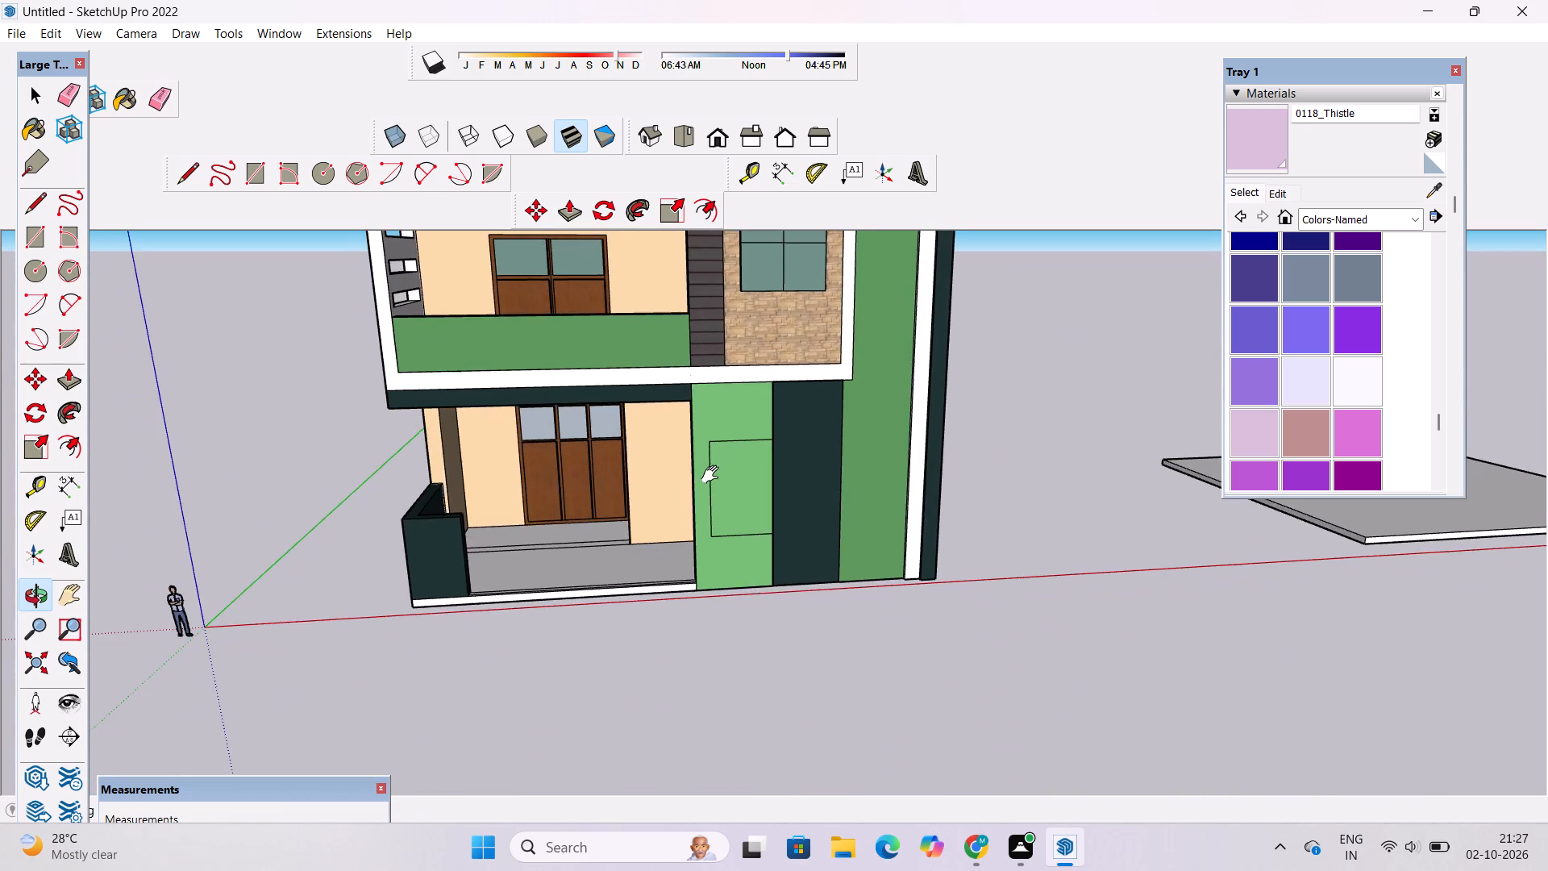
{"action": "scroll", "coordinate": [714, 475], "scroll_direction": "down", "scroll_amount": 4}
{"action": "left_click_drag", "start_coordinate": [714, 475], "coordinate": [770, 522]}
{"action": "left_click_drag", "start_coordinate": [770, 522], "coordinate": [747, 507], "text": "shift"}
{"action": "left_click_drag", "start_coordinate": [633, 565], "coordinate": [666, 547], "text": "shift"}
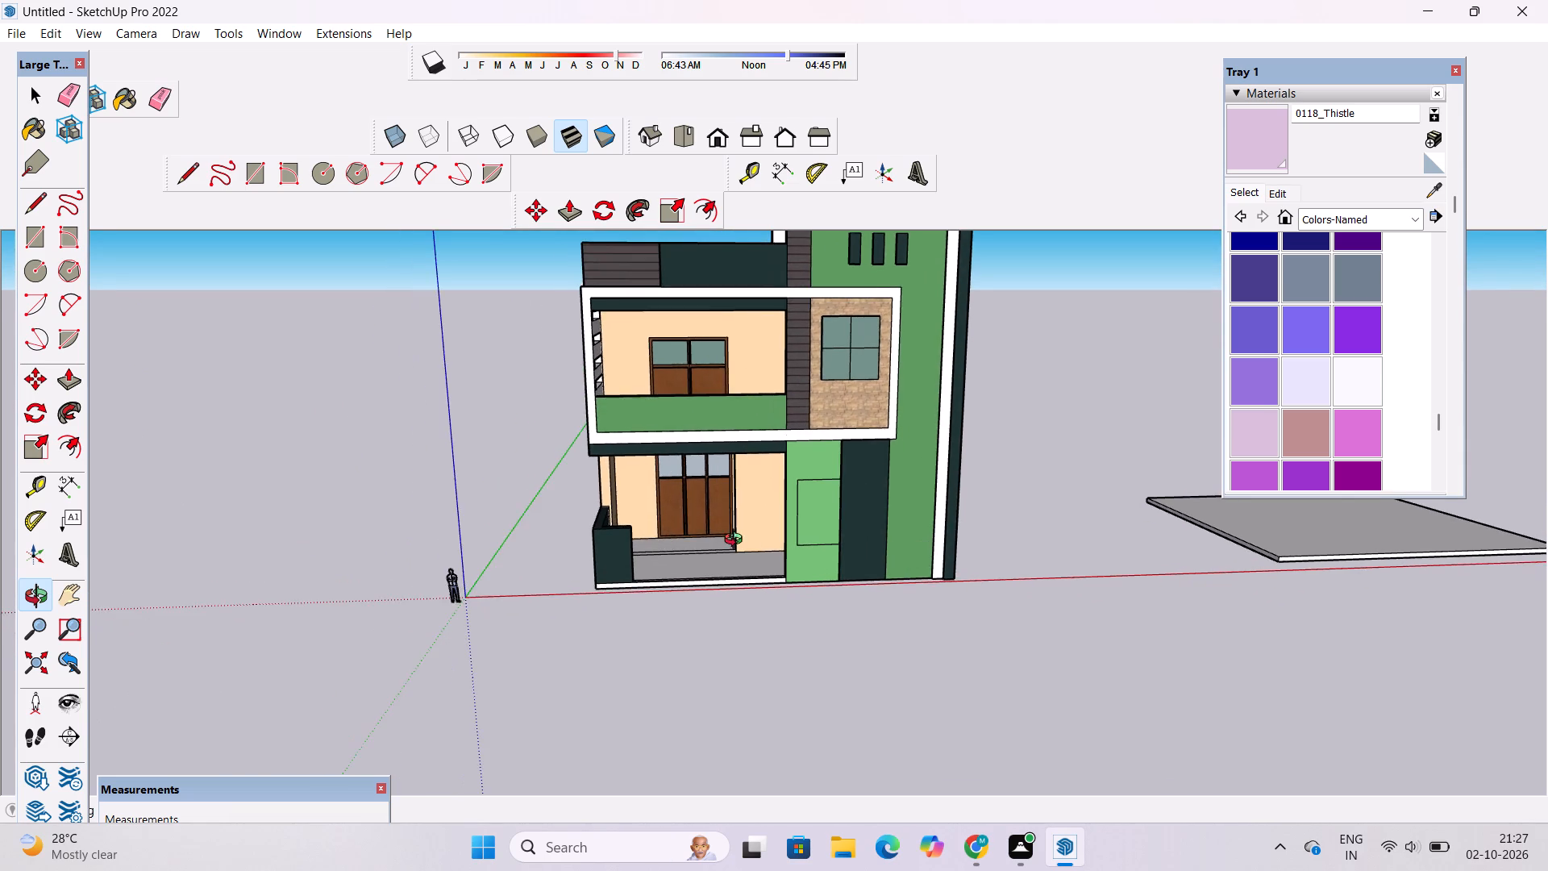
{"action": "left_click_drag", "start_coordinate": [737, 541], "coordinate": [699, 534]}
{"action": "scroll", "coordinate": [668, 534], "scroll_direction": "down", "scroll_amount": 4}
{"action": "left_click_drag", "start_coordinate": [662, 534], "coordinate": [713, 539], "text": "shift"}
Erase the two edge lines crossing the ground-floor porch floor in front of the wooden doors.
{"action": "left_click_drag", "start_coordinate": [702, 558], "coordinate": [850, 617]}
{"action": "scroll", "coordinate": [739, 549], "scroll_direction": "up", "scroll_amount": 4}
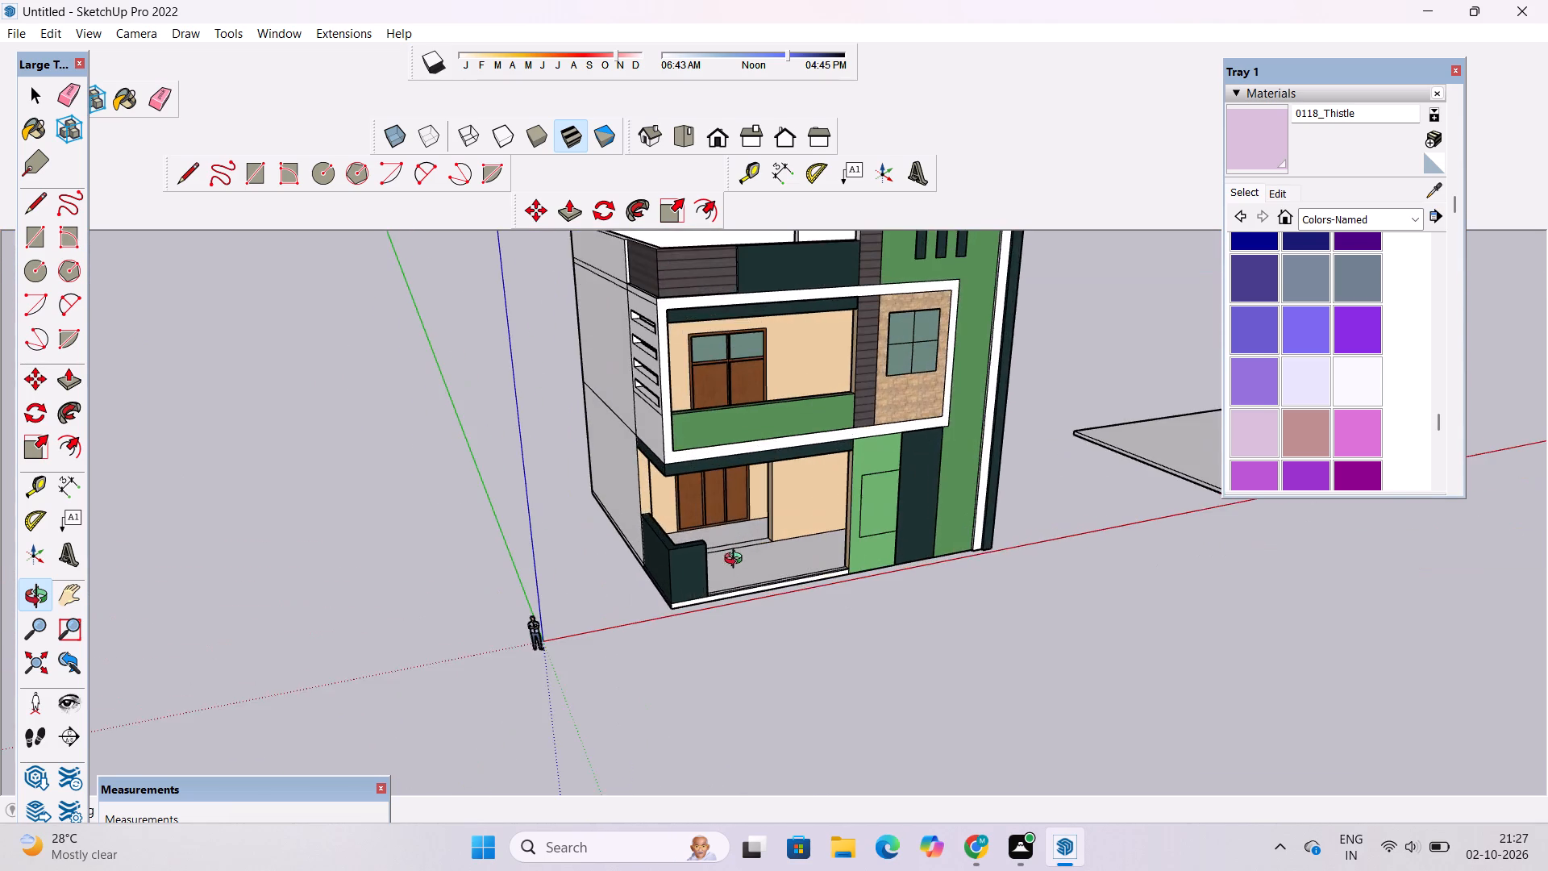
{"action": "left_click_drag", "start_coordinate": [737, 561], "coordinate": [718, 527], "text": "shift"}
{"action": "left_click_drag", "start_coordinate": [718, 526], "coordinate": [730, 596]}
{"action": "scroll", "coordinate": [715, 556], "scroll_direction": "up", "scroll_amount": 5}
{"action": "left_click_drag", "start_coordinate": [714, 519], "coordinate": [714, 531]}
{"action": "scroll", "coordinate": [714, 532], "scroll_direction": "up", "scroll_amount": 2}
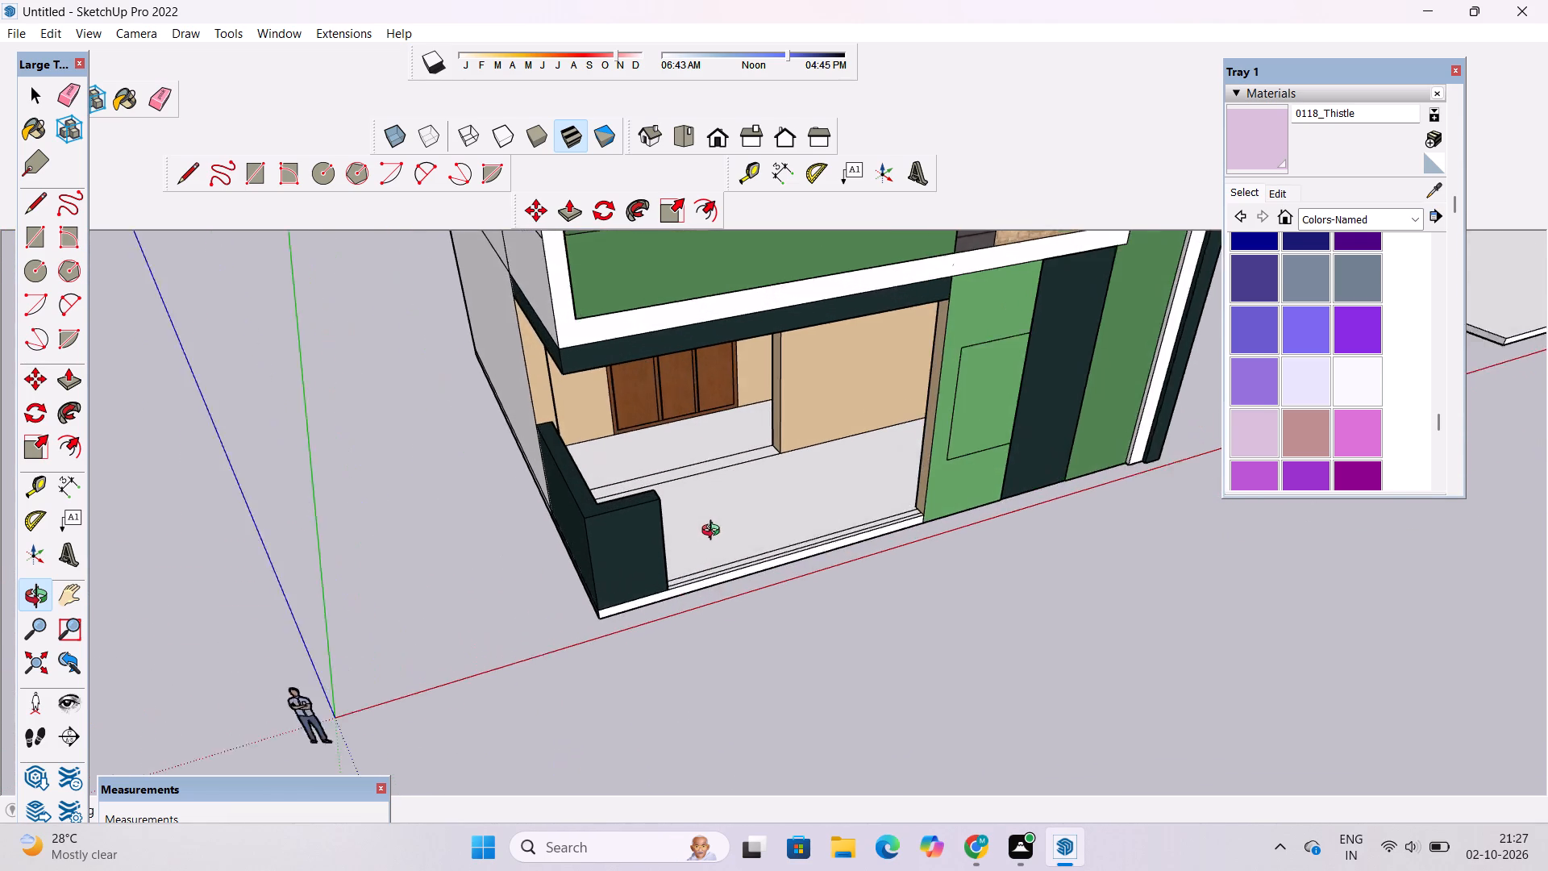
{"action": "scroll", "coordinate": [714, 532], "scroll_direction": "up", "scroll_amount": 2}
{"action": "key", "text": "e"}
{"action": "left_click_drag", "start_coordinate": [708, 441], "coordinate": [706, 450]}
{"action": "left_click", "coordinate": [717, 435]}
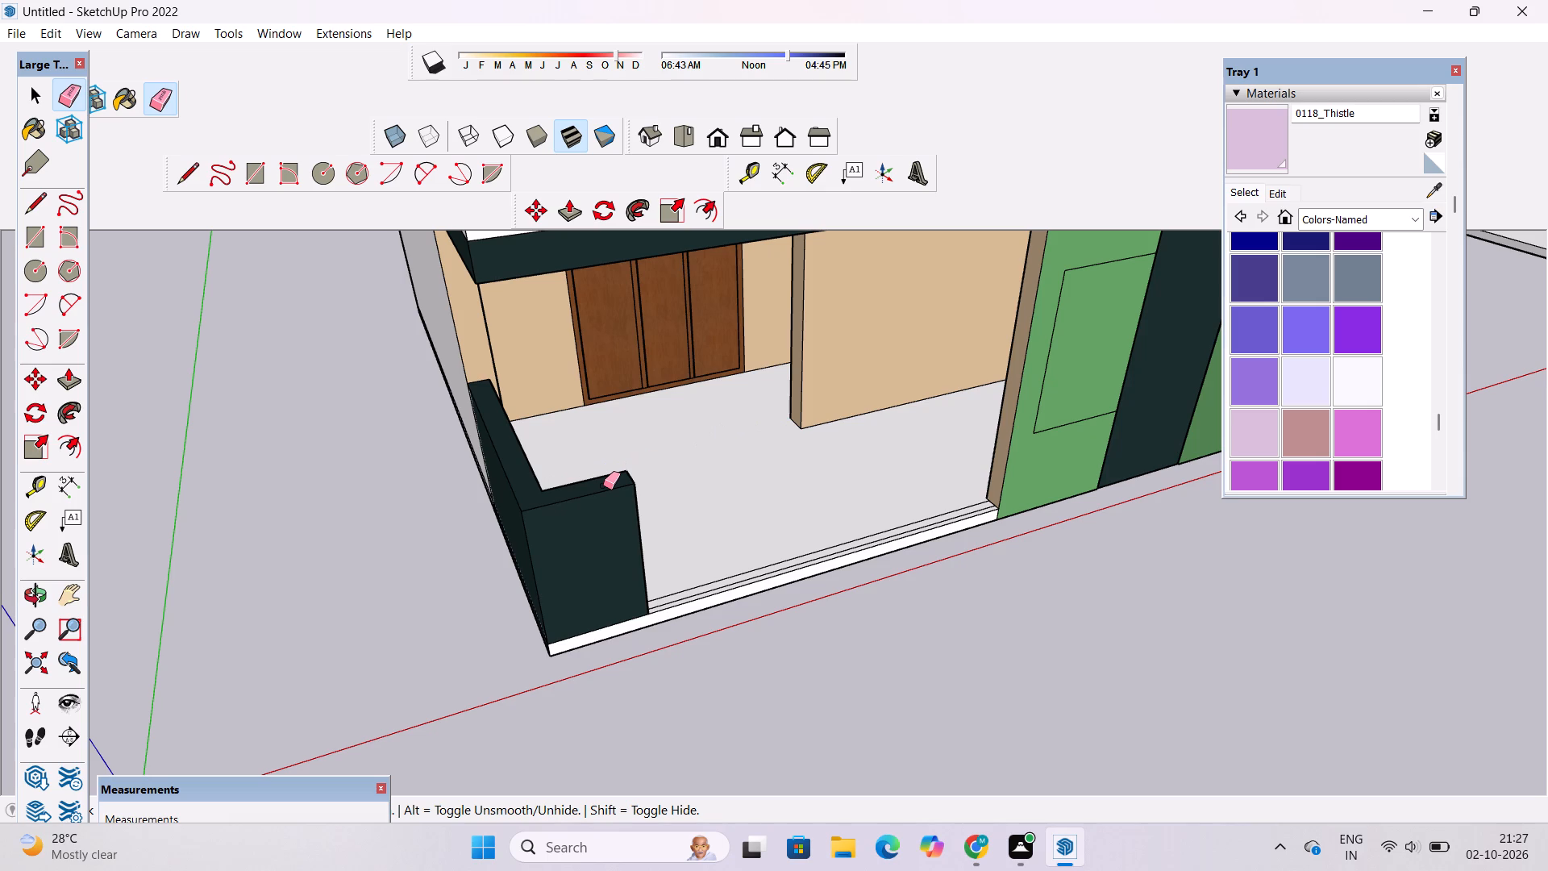
Examine the cleaned-up porch floor and the whole house from the front and from above.
{"action": "key", "text": "o"}
{"action": "scroll", "coordinate": [602, 486], "scroll_direction": "down", "scroll_amount": 5}
{"action": "left_click_drag", "start_coordinate": [745, 559], "coordinate": [687, 486]}
{"action": "scroll", "coordinate": [434, 498], "scroll_direction": "down", "scroll_amount": 5}
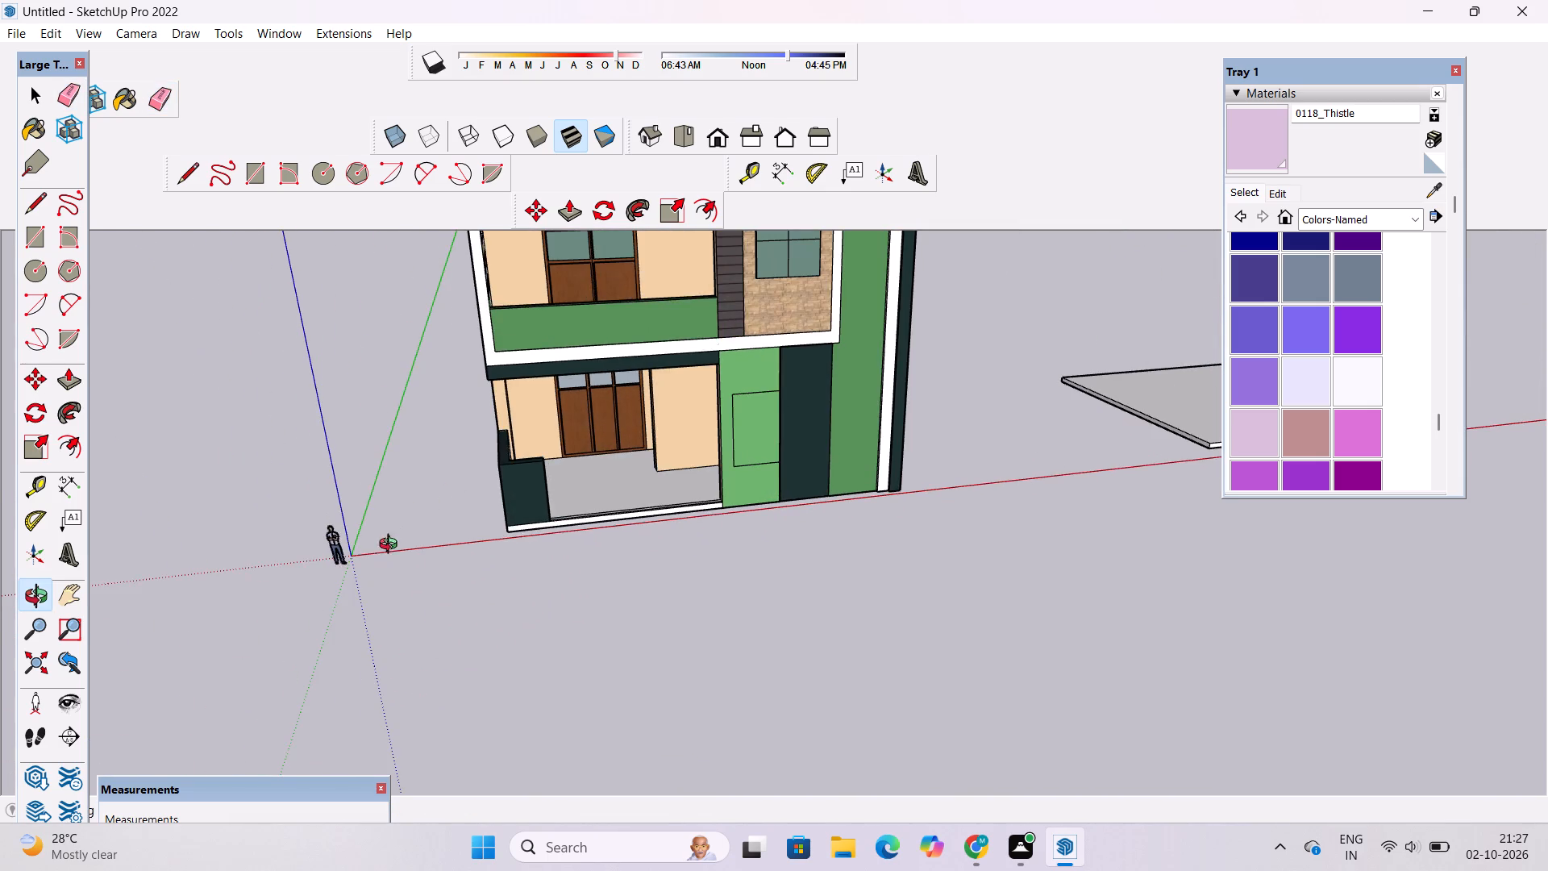
{"action": "left_click_drag", "start_coordinate": [391, 549], "coordinate": [456, 565]}
{"action": "scroll", "coordinate": [625, 510], "scroll_direction": "up", "scroll_amount": 9}
{"action": "scroll", "coordinate": [423, 527], "scroll_direction": "down", "scroll_amount": 3}
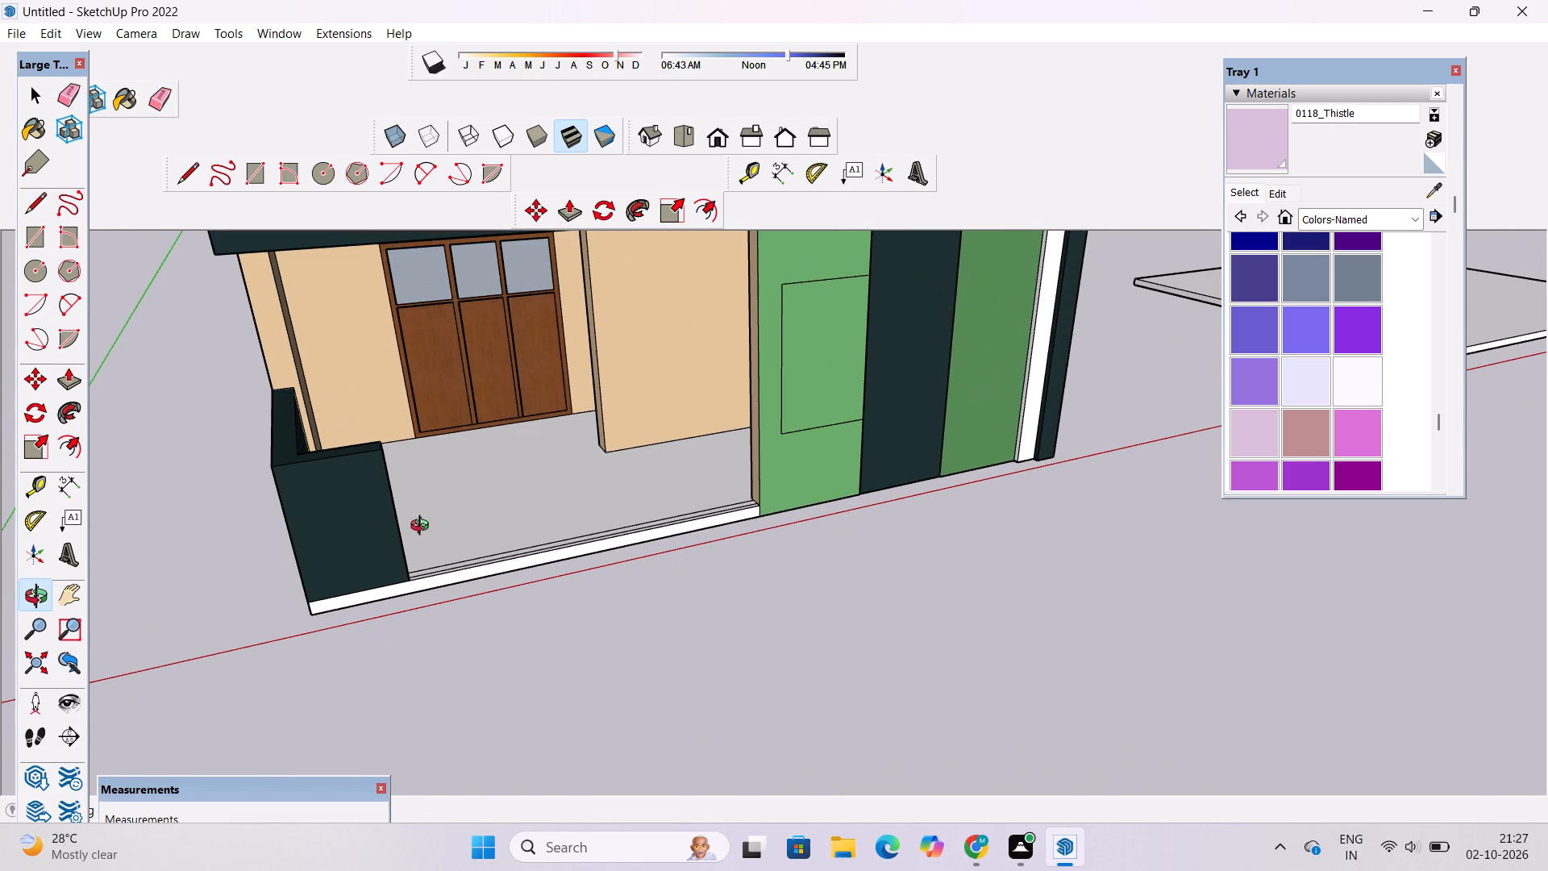
{"action": "scroll", "coordinate": [423, 527], "scroll_direction": "down", "scroll_amount": 16}
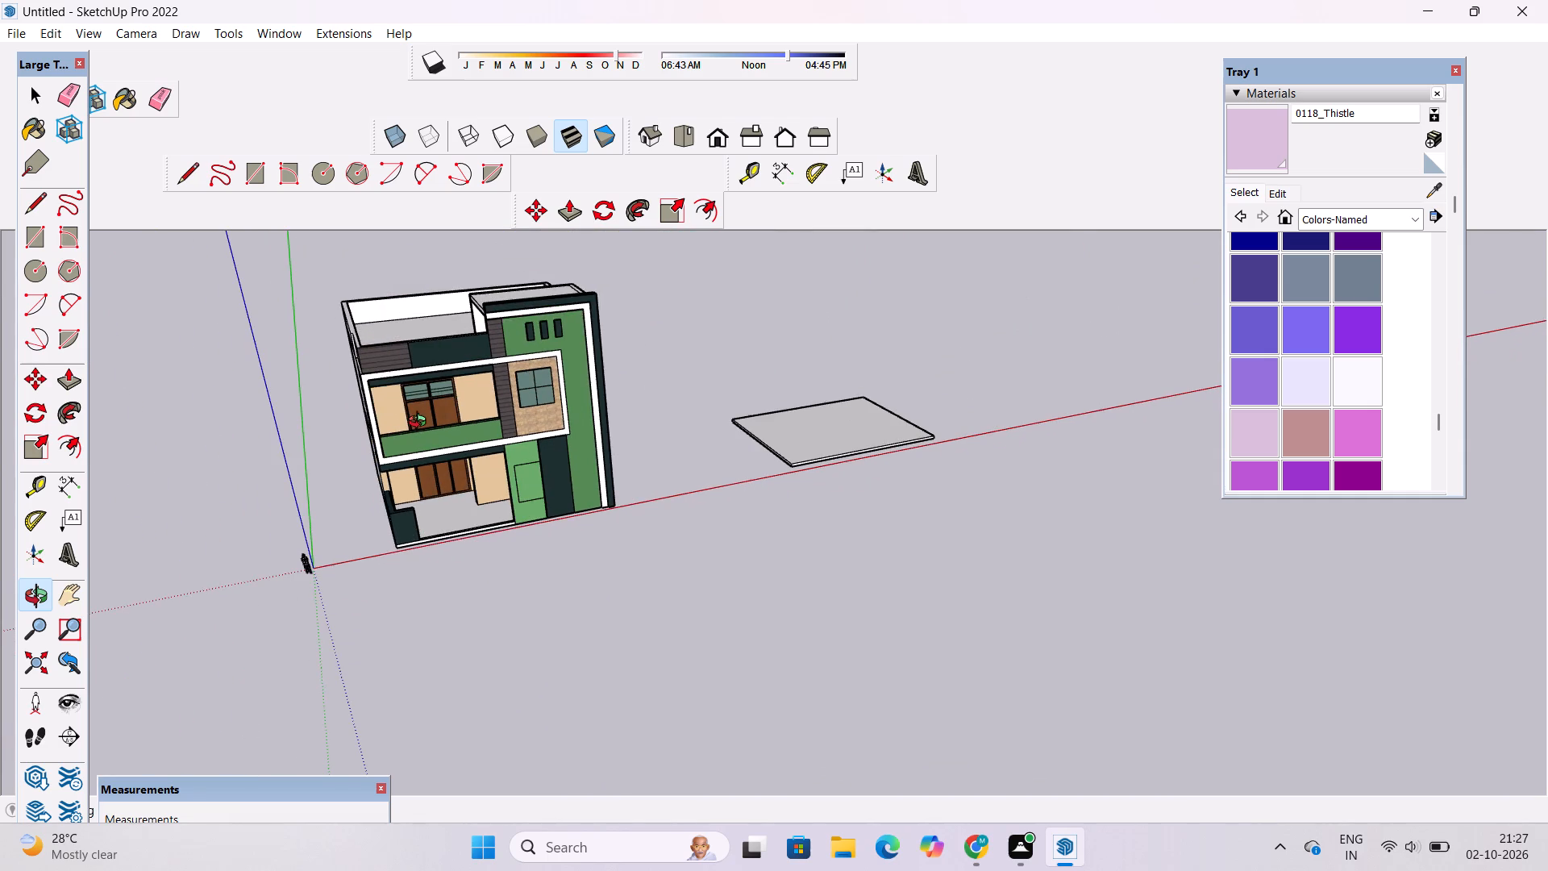
{"action": "left_click_drag", "start_coordinate": [356, 440], "coordinate": [415, 416]}
{"action": "scroll", "coordinate": [517, 325], "scroll_direction": "up", "scroll_amount": 1}
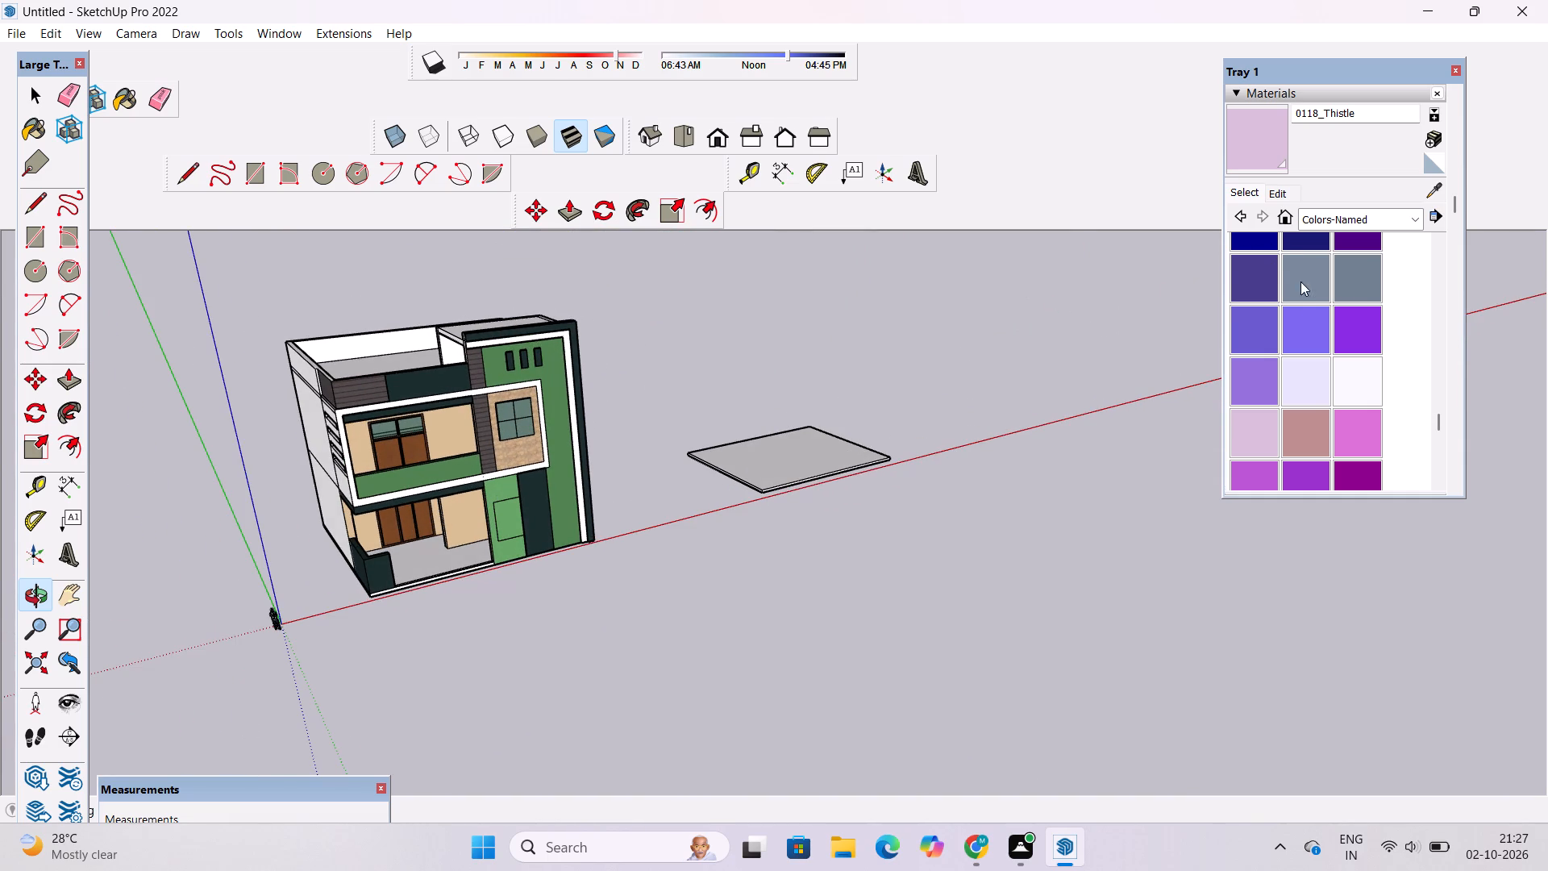
Paint the top faces of the tower's front frame with 0078_DarkSlateGray and darken the colour to match the band below.
{"action": "scroll", "coordinate": [1300, 302], "scroll_direction": "up", "scroll_amount": 10}
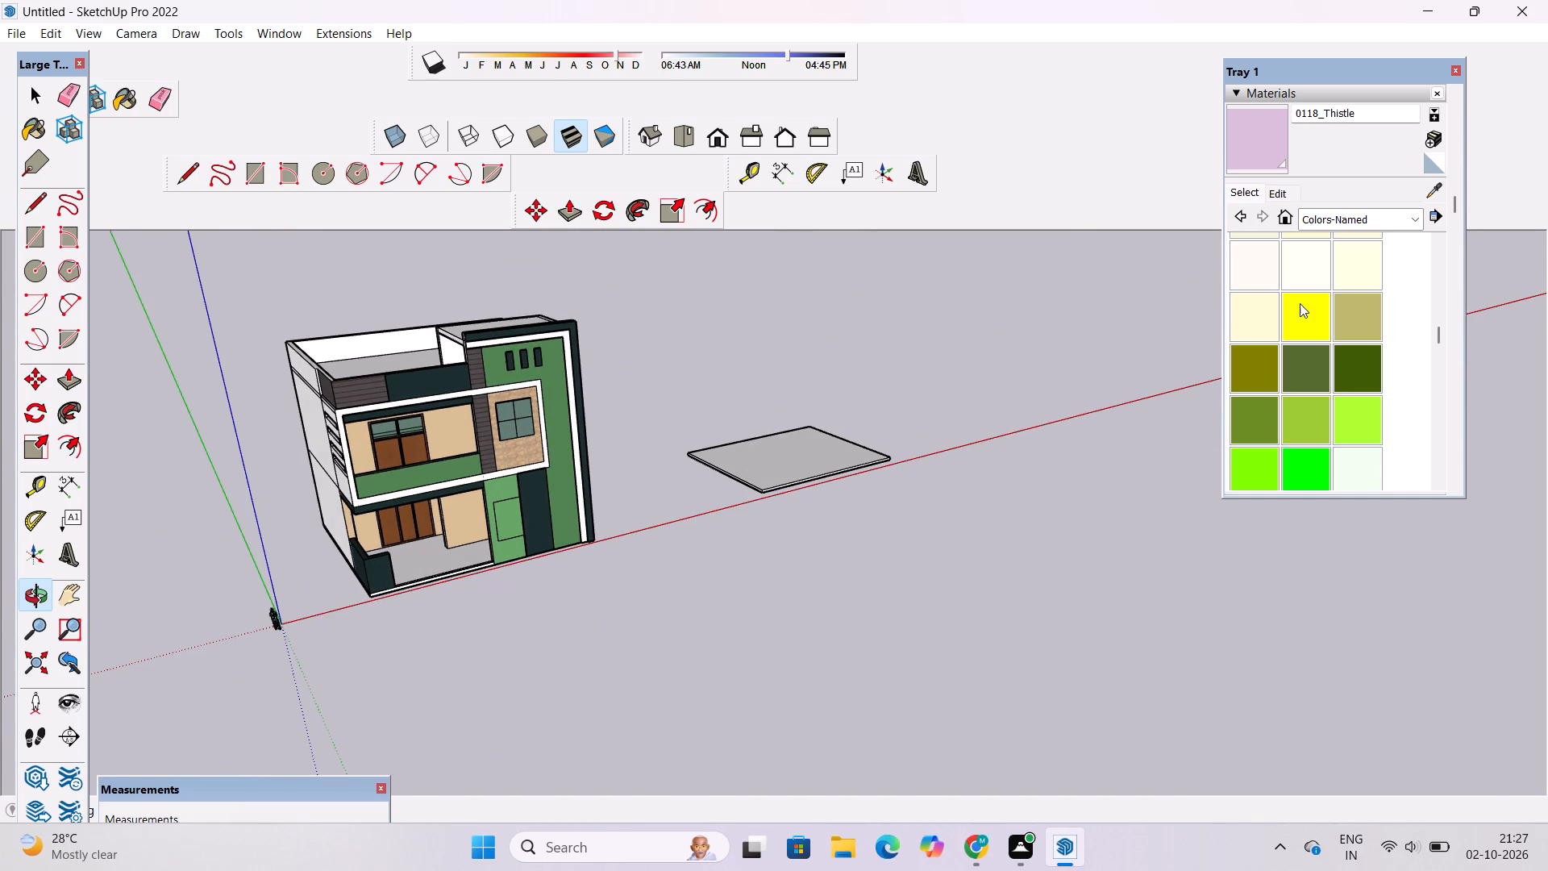
{"action": "scroll", "coordinate": [1300, 303], "scroll_direction": "down", "scroll_amount": 3}
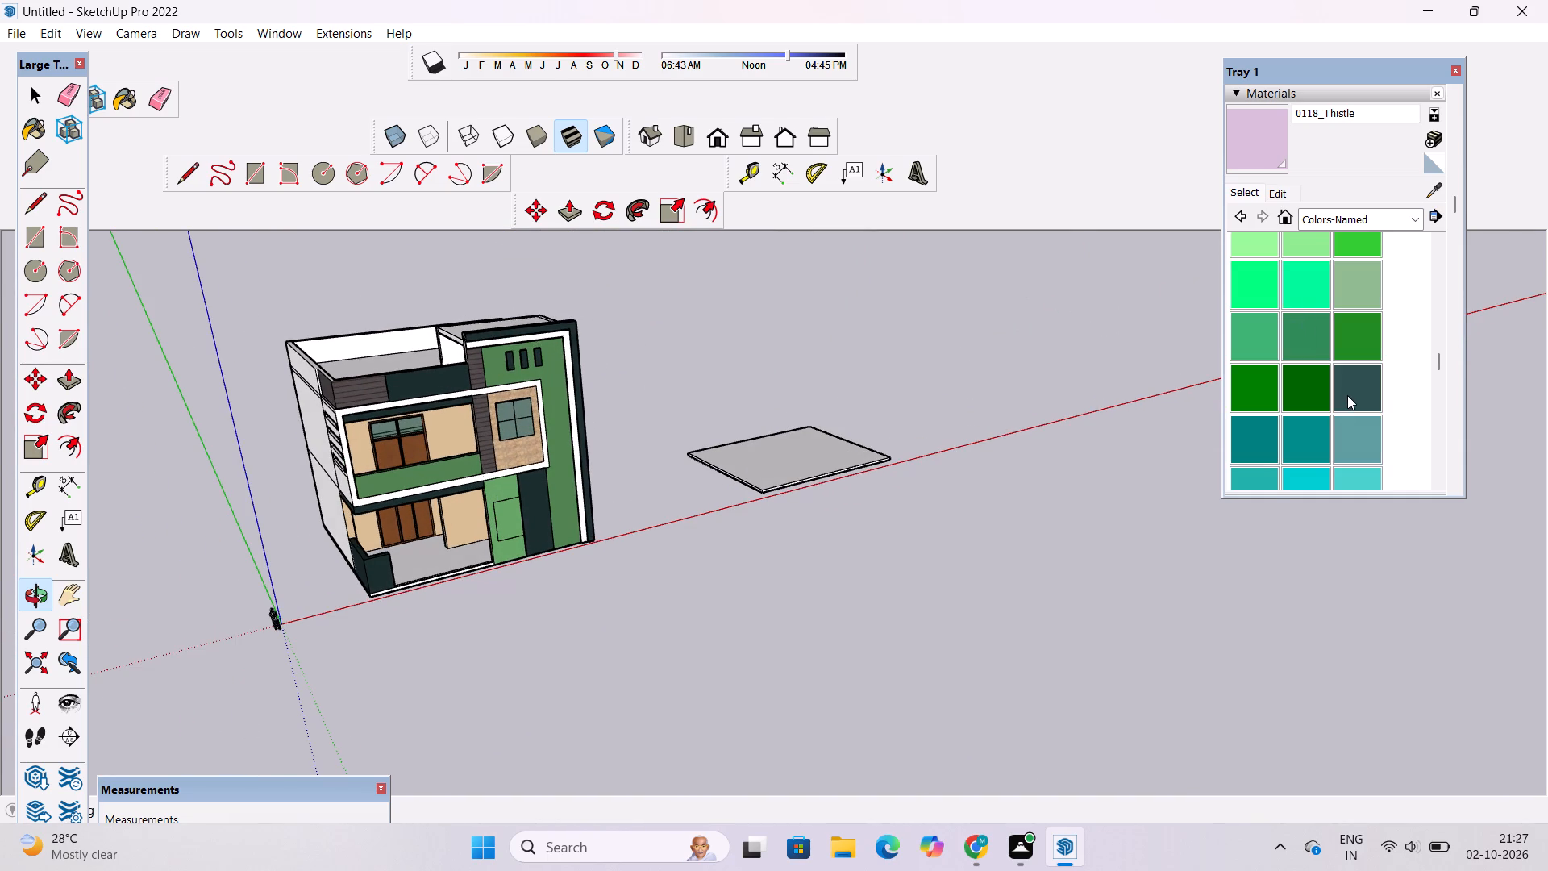
{"action": "left_click", "coordinate": [1347, 394]}
{"action": "scroll", "coordinate": [464, 330], "scroll_direction": "up", "scroll_amount": 9}
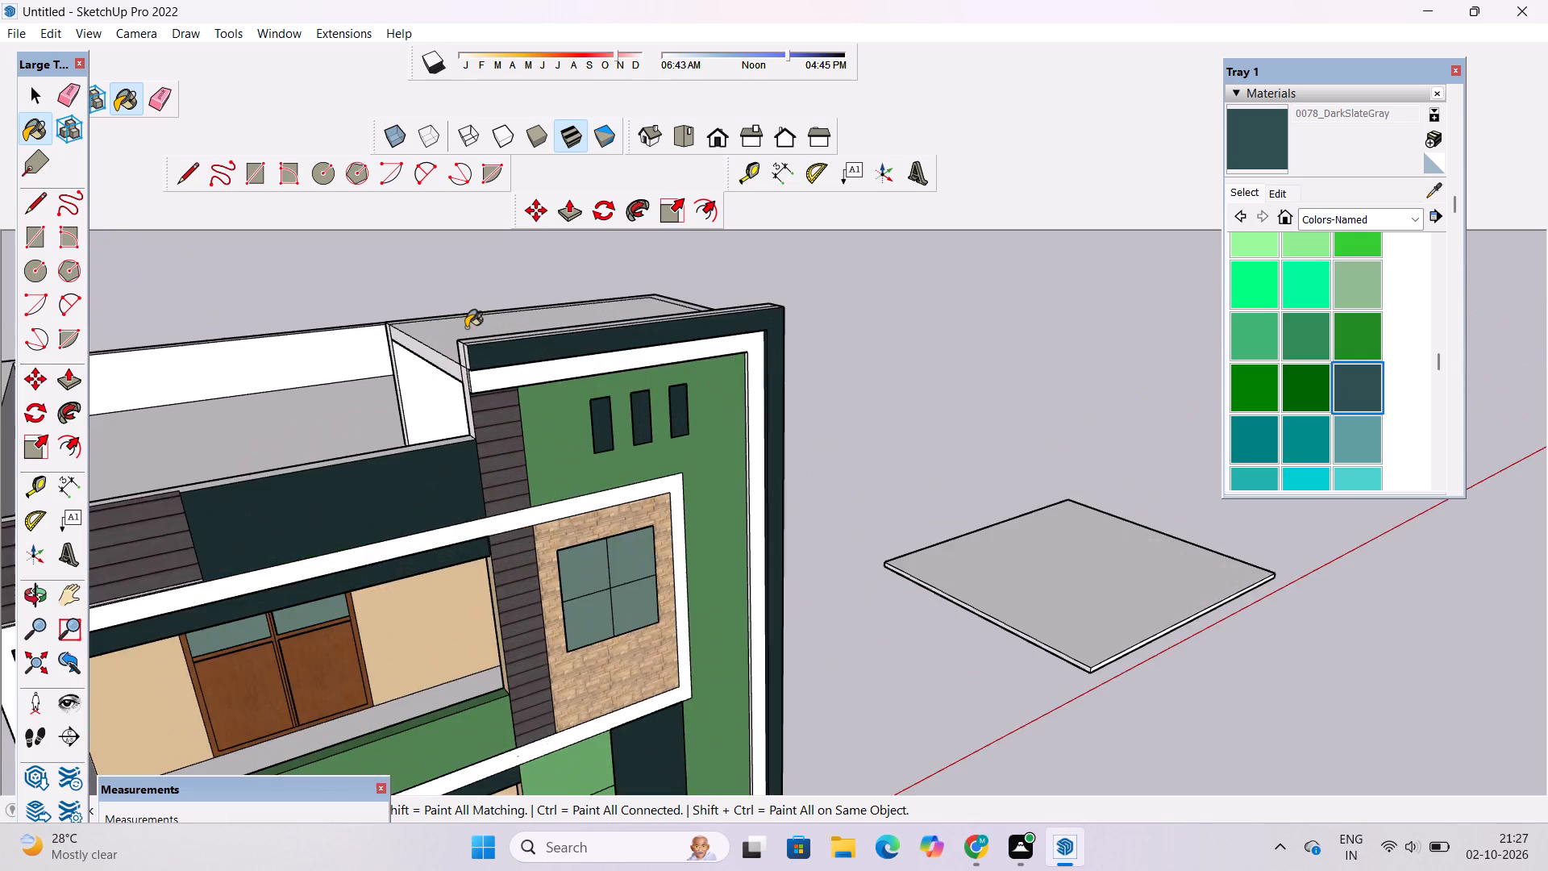
{"action": "scroll", "coordinate": [466, 327], "scroll_direction": "up", "scroll_amount": 7}
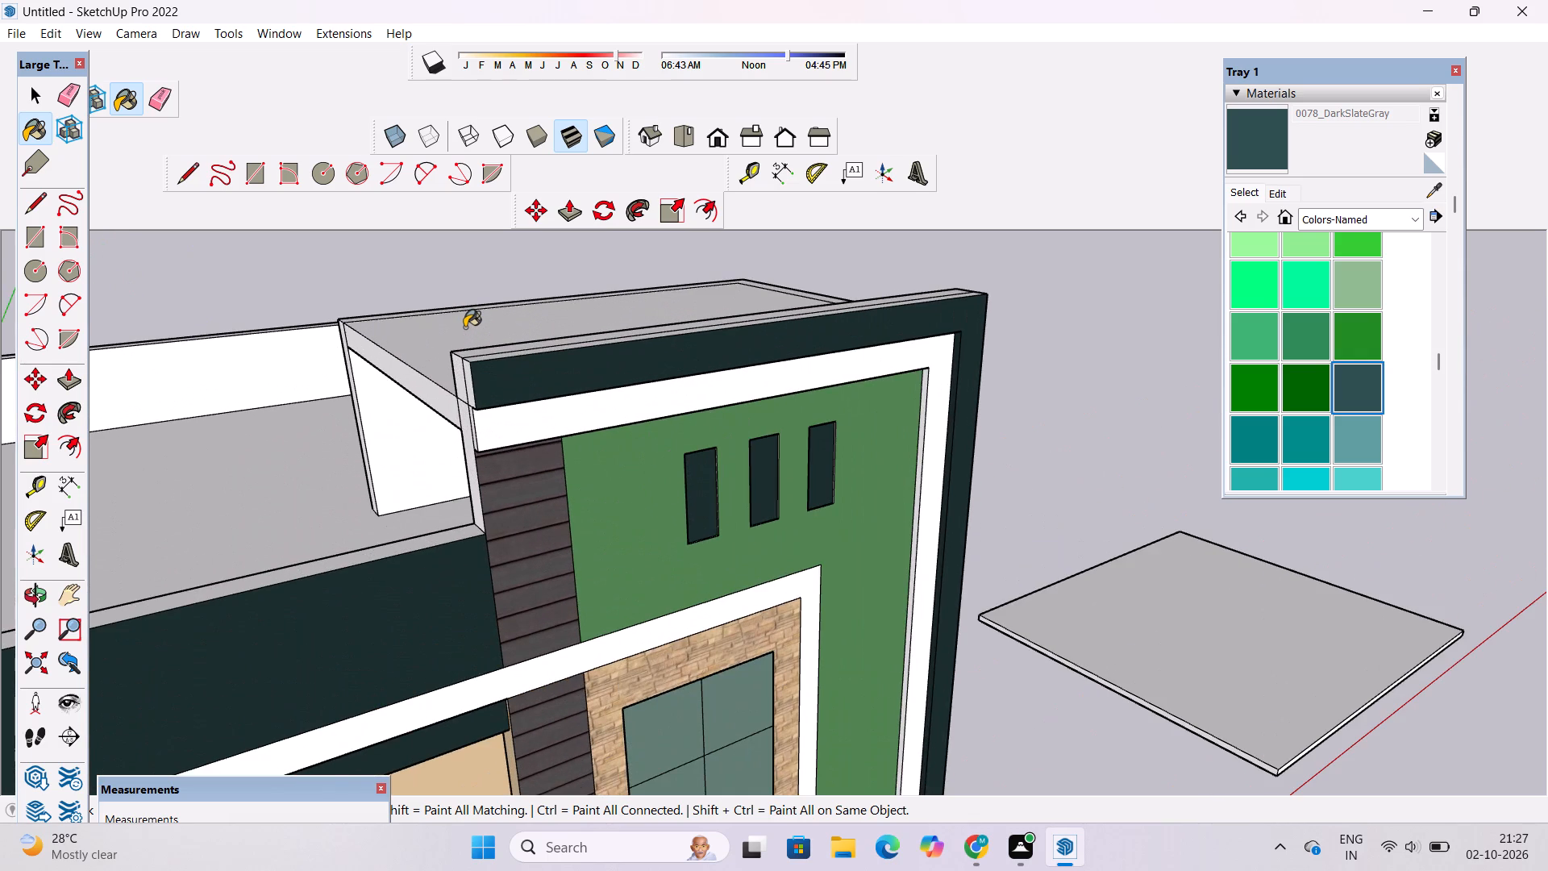
{"action": "scroll", "coordinate": [464, 327], "scroll_direction": "up", "scroll_amount": 4}
{"action": "scroll", "coordinate": [510, 387], "scroll_direction": "up", "scroll_amount": 5}
{"action": "left_click", "coordinate": [511, 384]}
{"action": "left_click", "coordinate": [510, 352]}
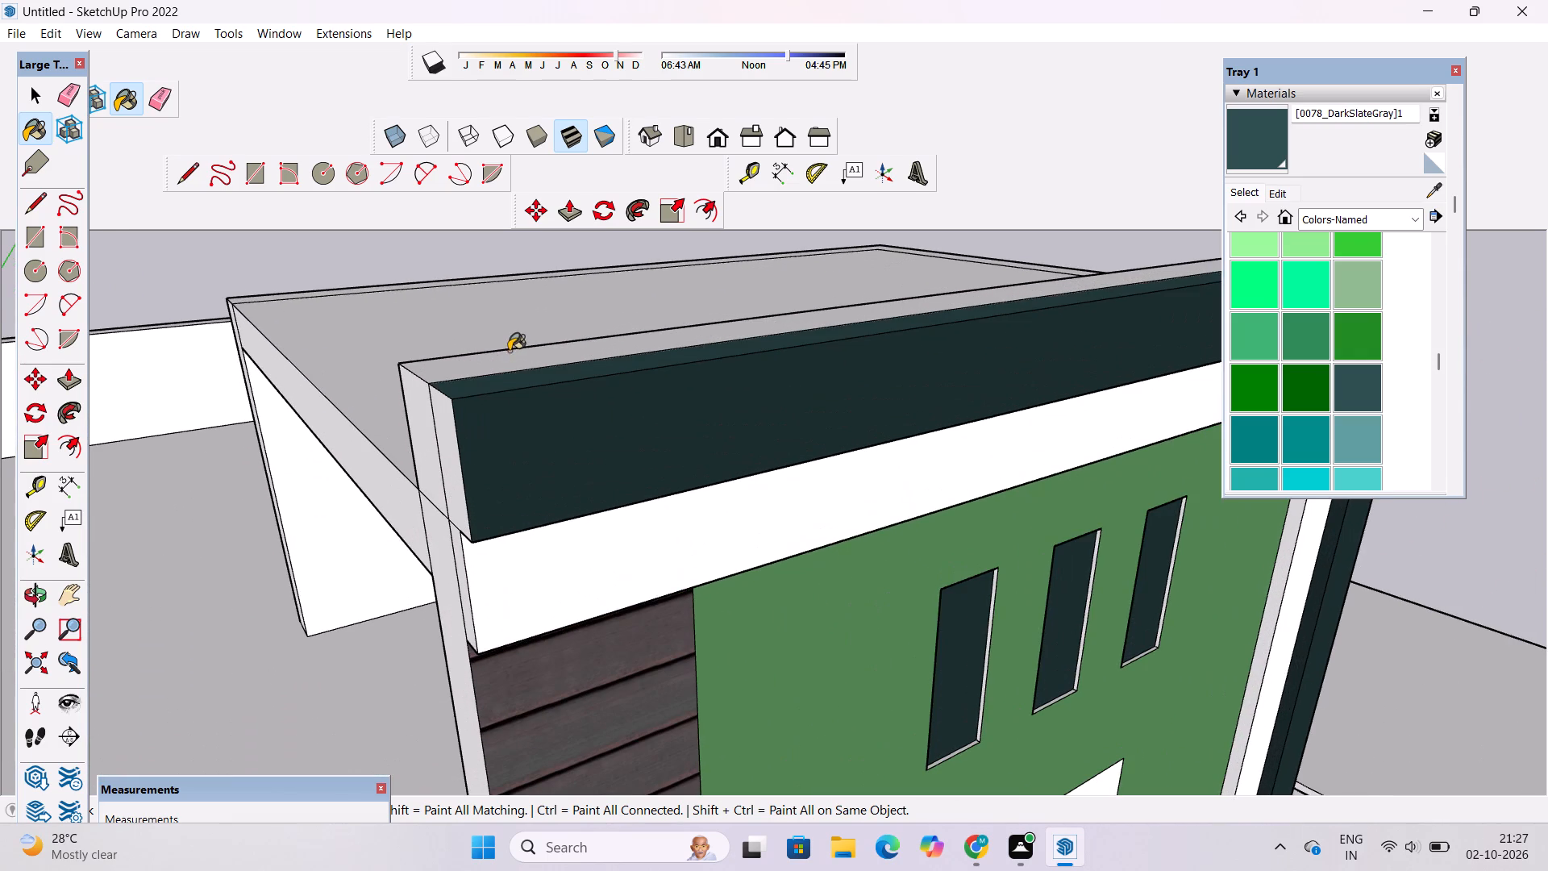
{"action": "left_click", "coordinate": [1282, 197]}
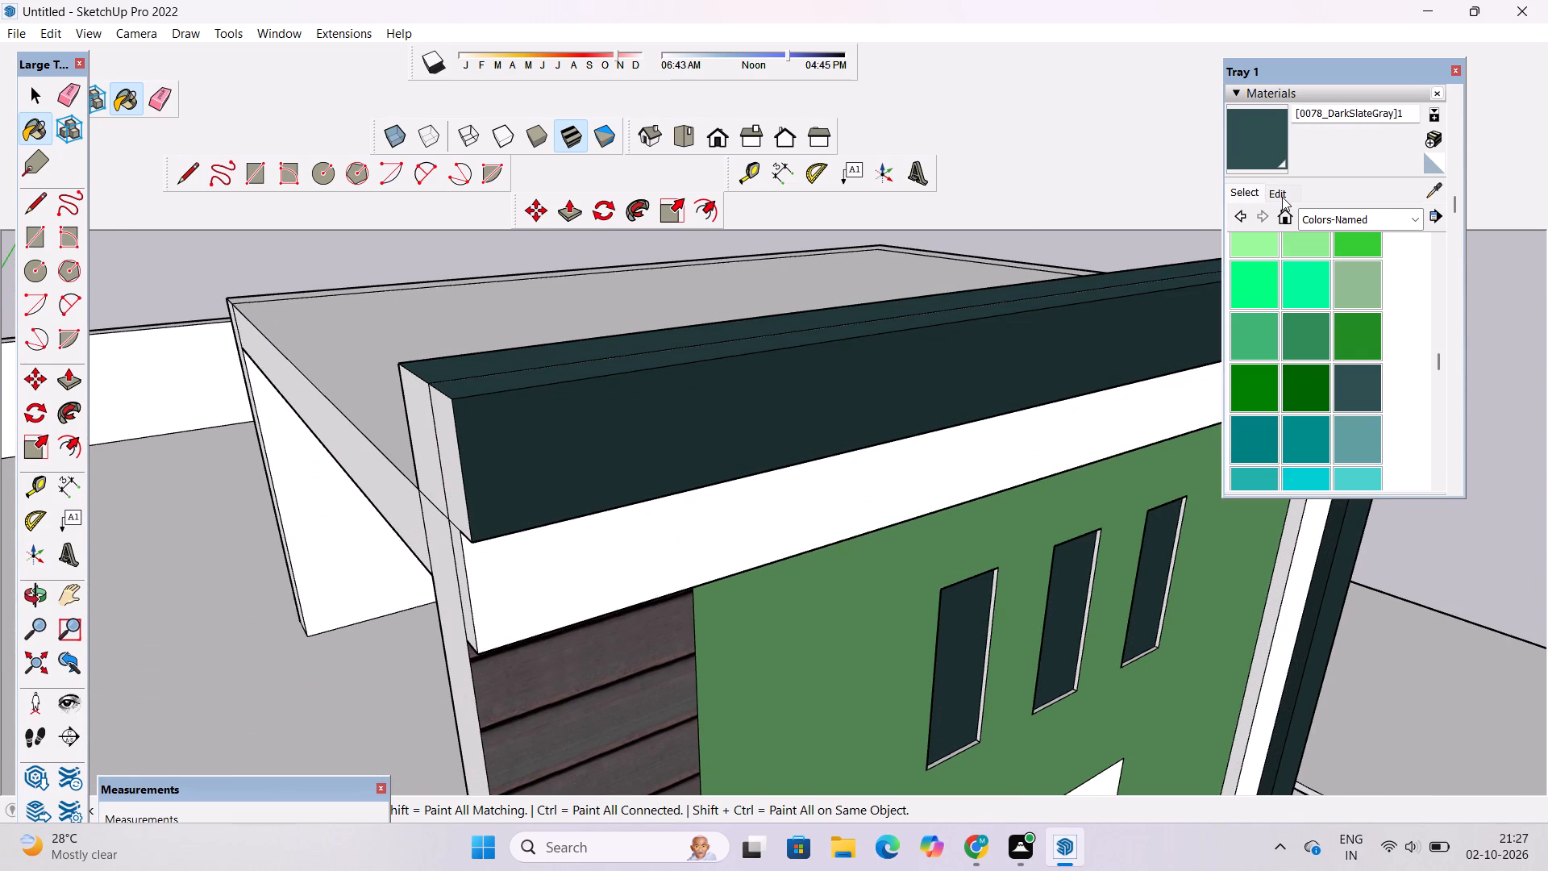
{"action": "left_click", "coordinate": [1325, 313]}
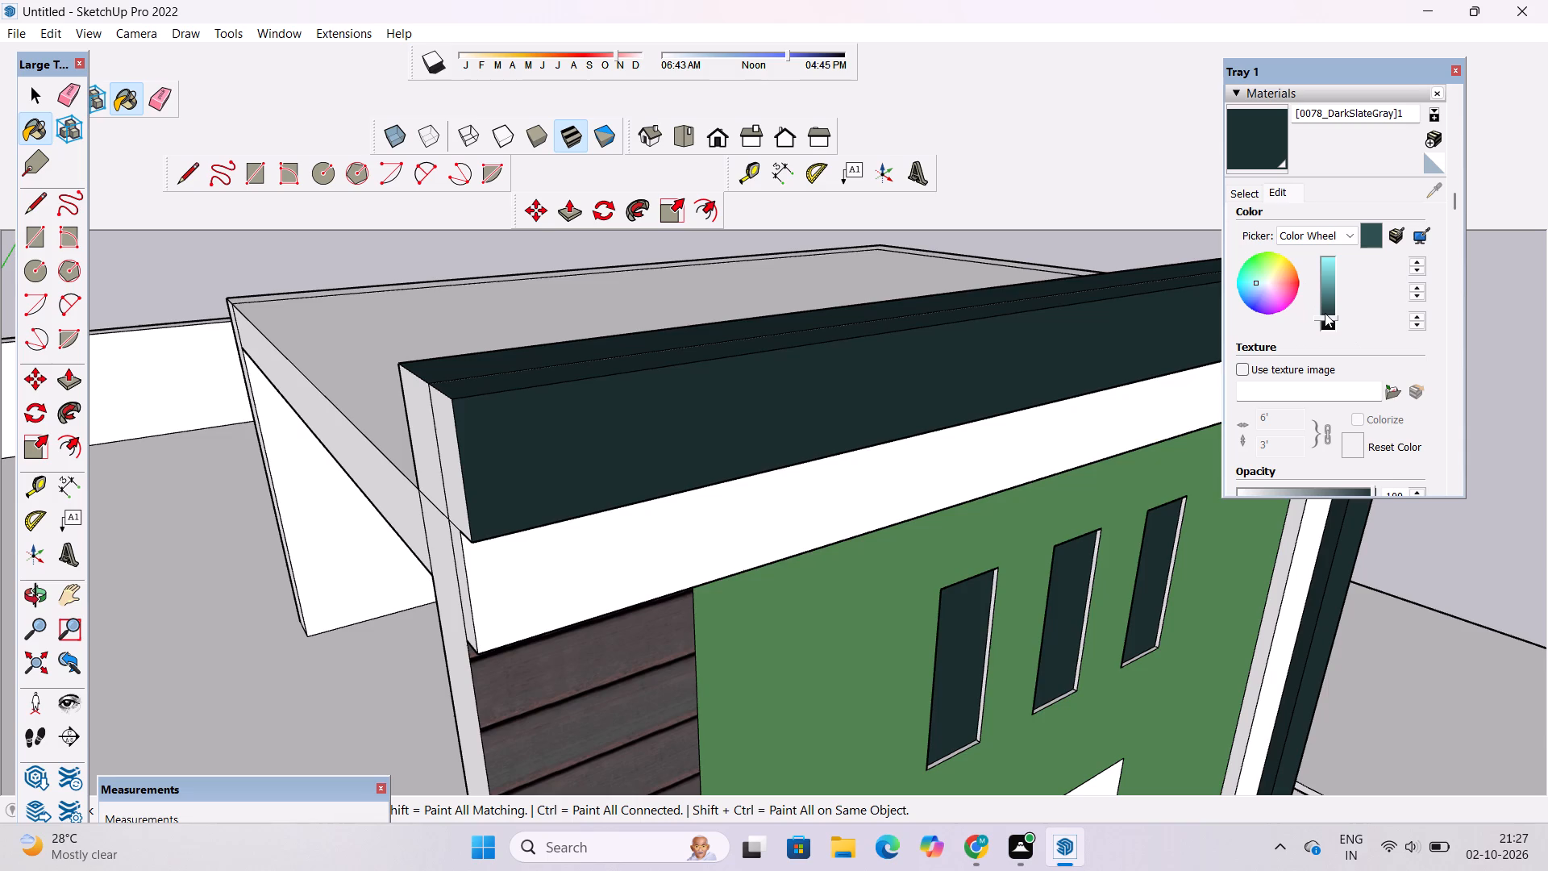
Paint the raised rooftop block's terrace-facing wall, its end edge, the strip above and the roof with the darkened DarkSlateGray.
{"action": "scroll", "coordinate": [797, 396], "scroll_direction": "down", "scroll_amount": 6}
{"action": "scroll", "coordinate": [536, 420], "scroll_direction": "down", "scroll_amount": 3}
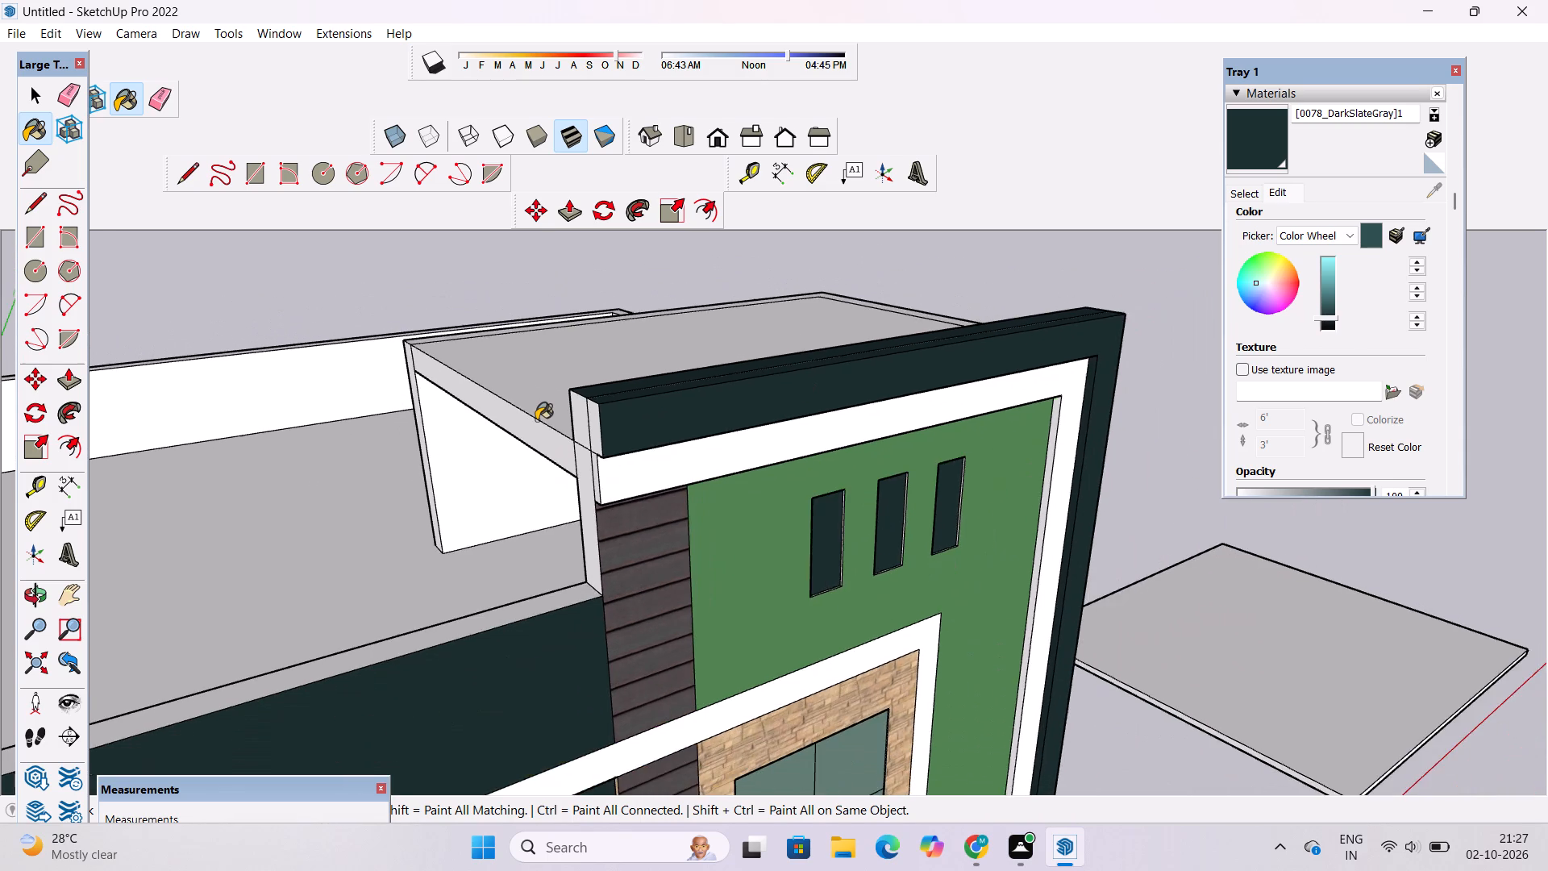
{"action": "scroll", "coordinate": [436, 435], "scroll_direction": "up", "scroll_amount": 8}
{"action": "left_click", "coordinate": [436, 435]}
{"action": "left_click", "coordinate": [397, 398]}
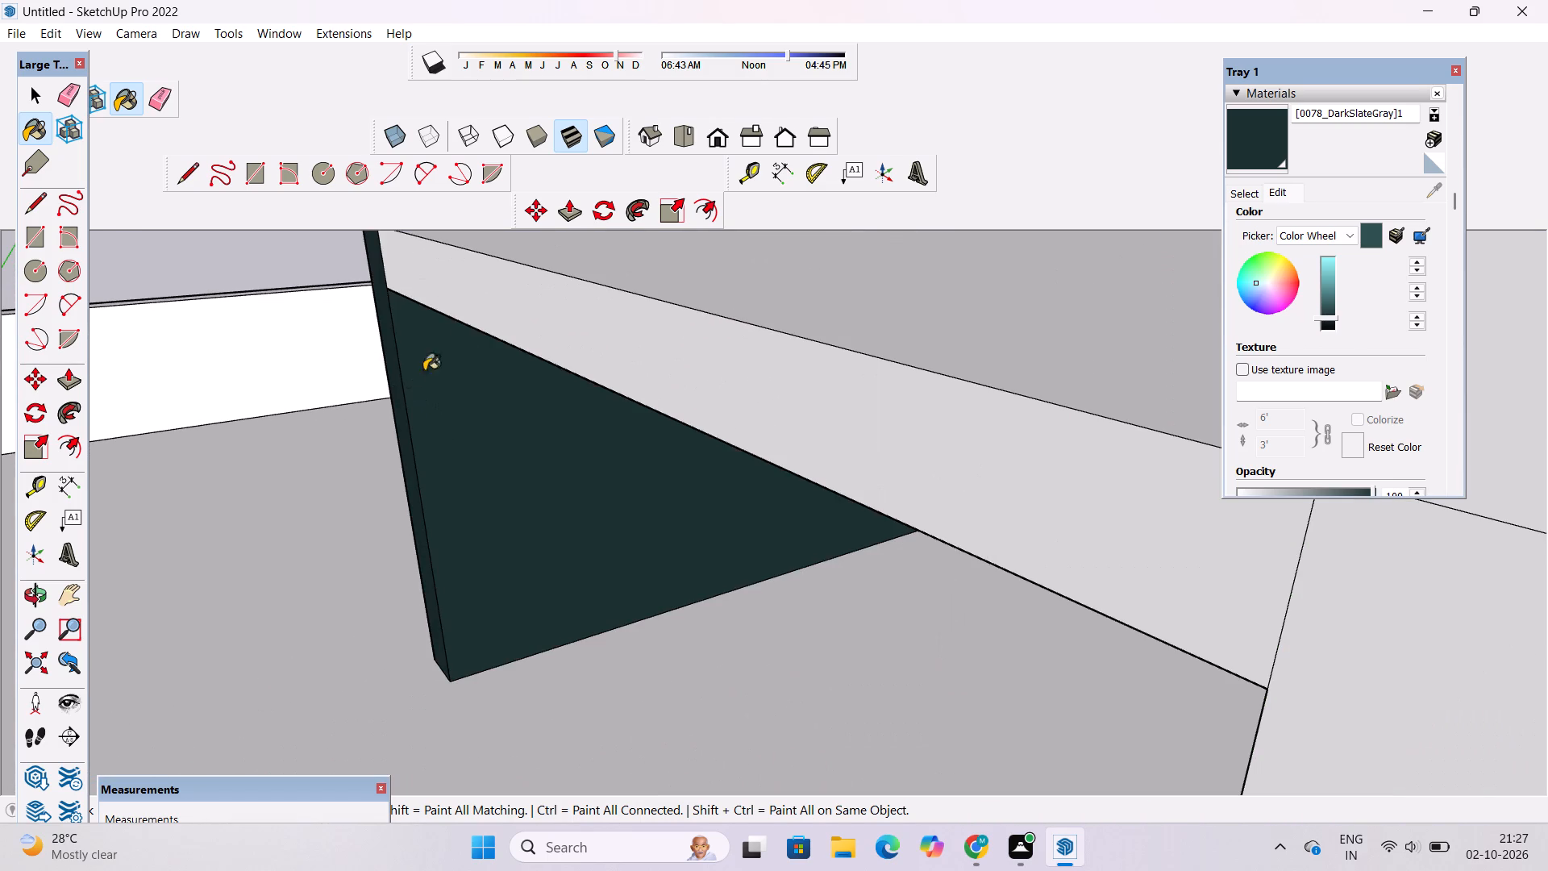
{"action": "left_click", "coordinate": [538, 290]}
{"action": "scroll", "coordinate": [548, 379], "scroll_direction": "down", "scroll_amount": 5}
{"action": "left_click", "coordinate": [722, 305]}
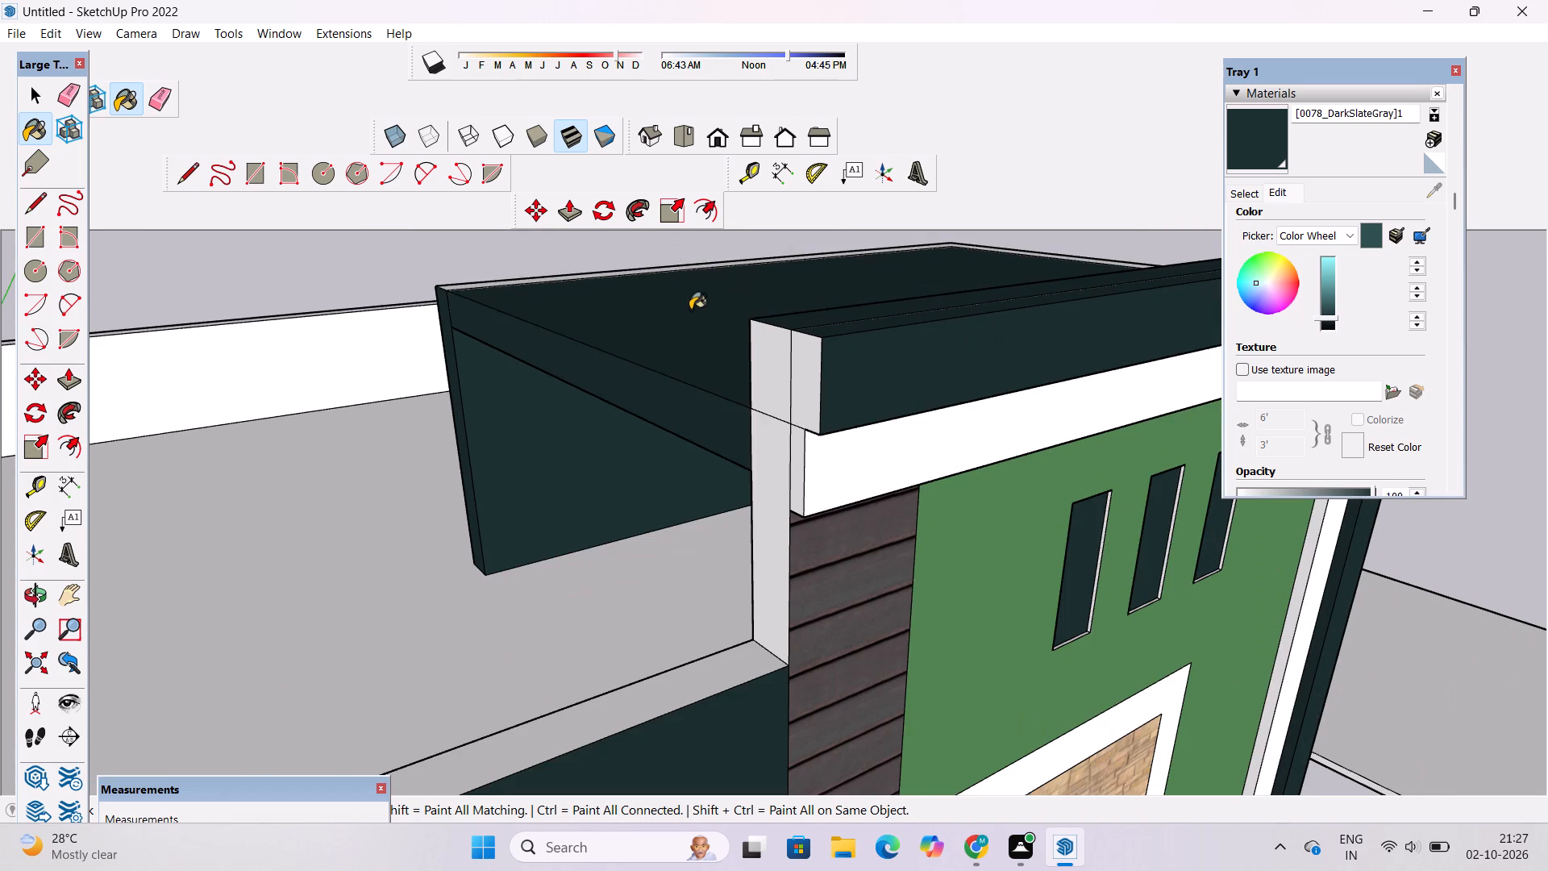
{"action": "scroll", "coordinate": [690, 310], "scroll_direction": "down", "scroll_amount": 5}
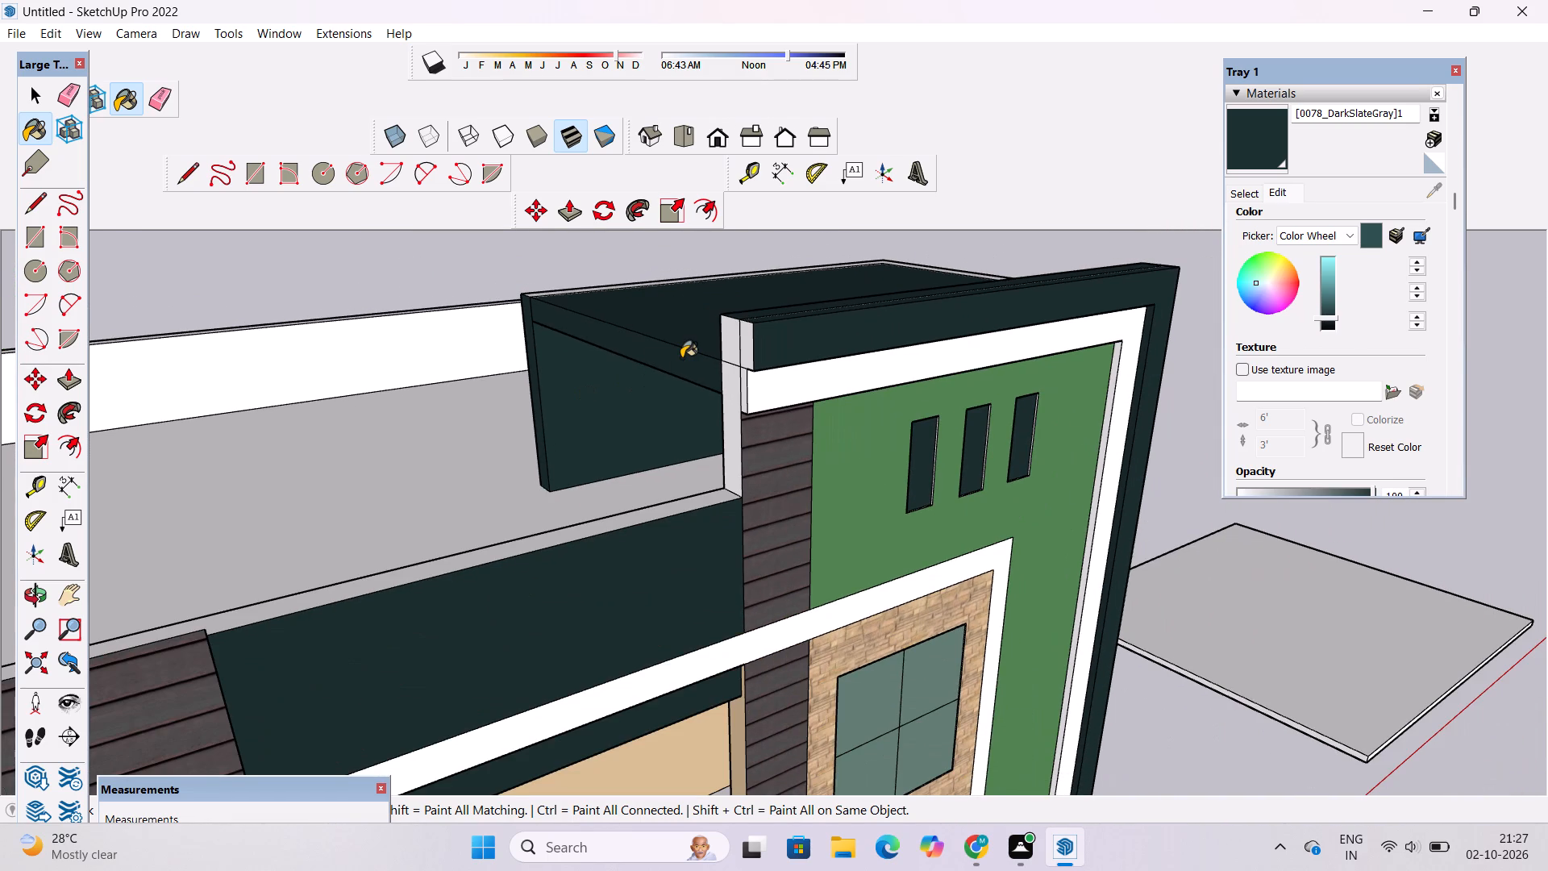
Examine the dark raised rooftop block and the house facade from the front, both sides and above.
{"action": "key", "text": "o"}
{"action": "scroll", "coordinate": [657, 360], "scroll_direction": "down", "scroll_amount": 6}
{"action": "left_click_drag", "start_coordinate": [984, 431], "coordinate": [492, 384]}
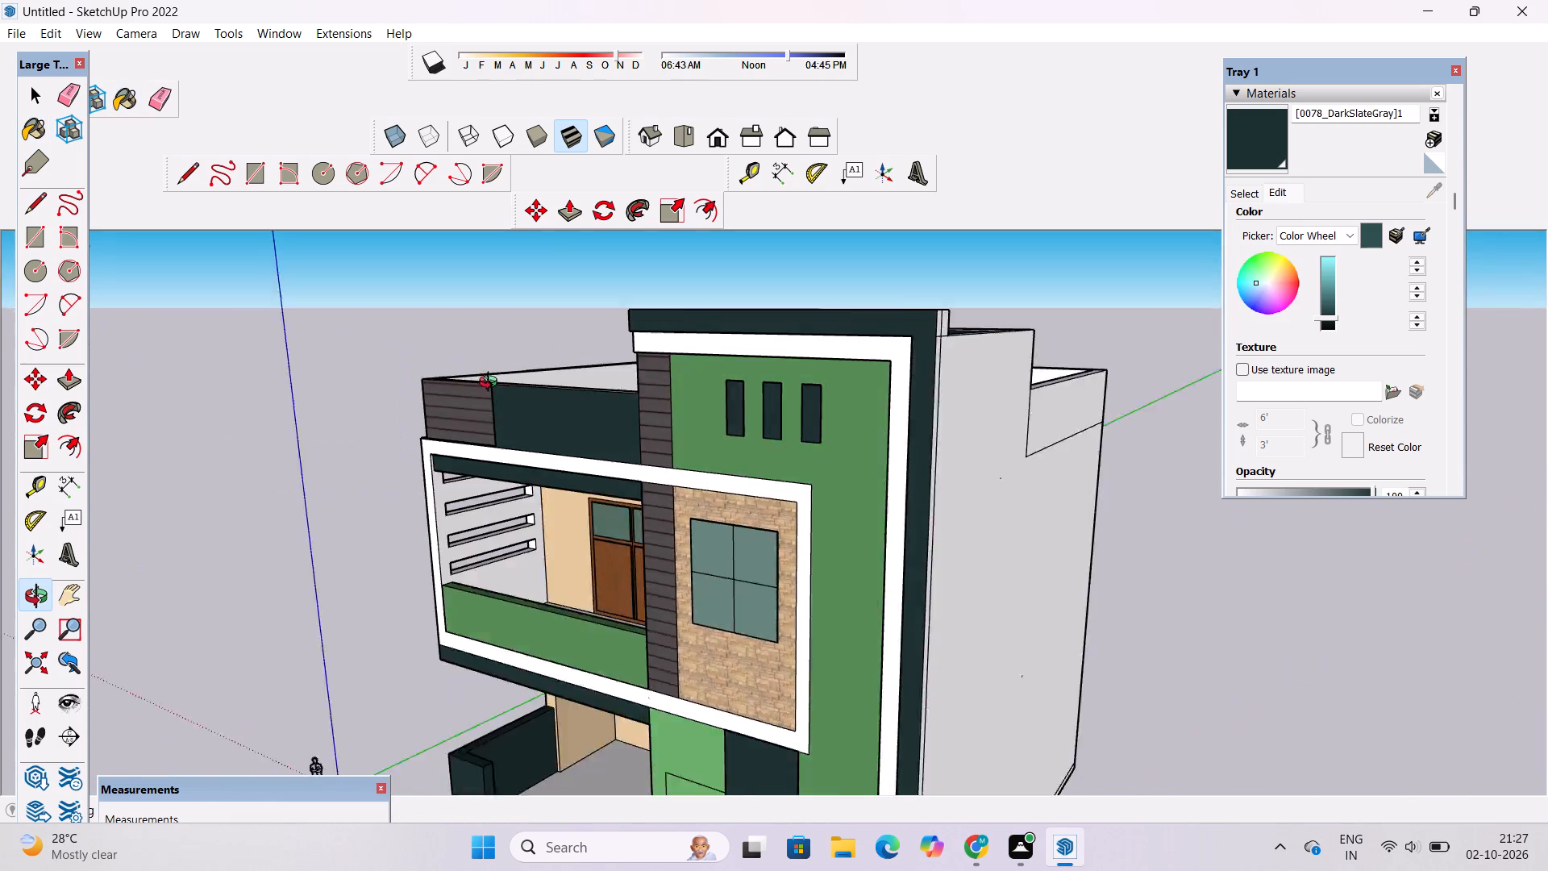
{"action": "left_click_drag", "start_coordinate": [492, 384], "coordinate": [486, 384]}
{"action": "scroll", "coordinate": [957, 339], "scroll_direction": "up", "scroll_amount": 4}
{"action": "left_click_drag", "start_coordinate": [868, 380], "coordinate": [1407, 498]}
{"action": "scroll", "coordinate": [730, 501], "scroll_direction": "up", "scroll_amount": 4}
{"action": "left_click_drag", "start_coordinate": [593, 545], "coordinate": [1015, 285]}
{"action": "left_click_drag", "start_coordinate": [1007, 293], "coordinate": [780, 388]}
{"action": "left_click", "coordinate": [725, 135]}
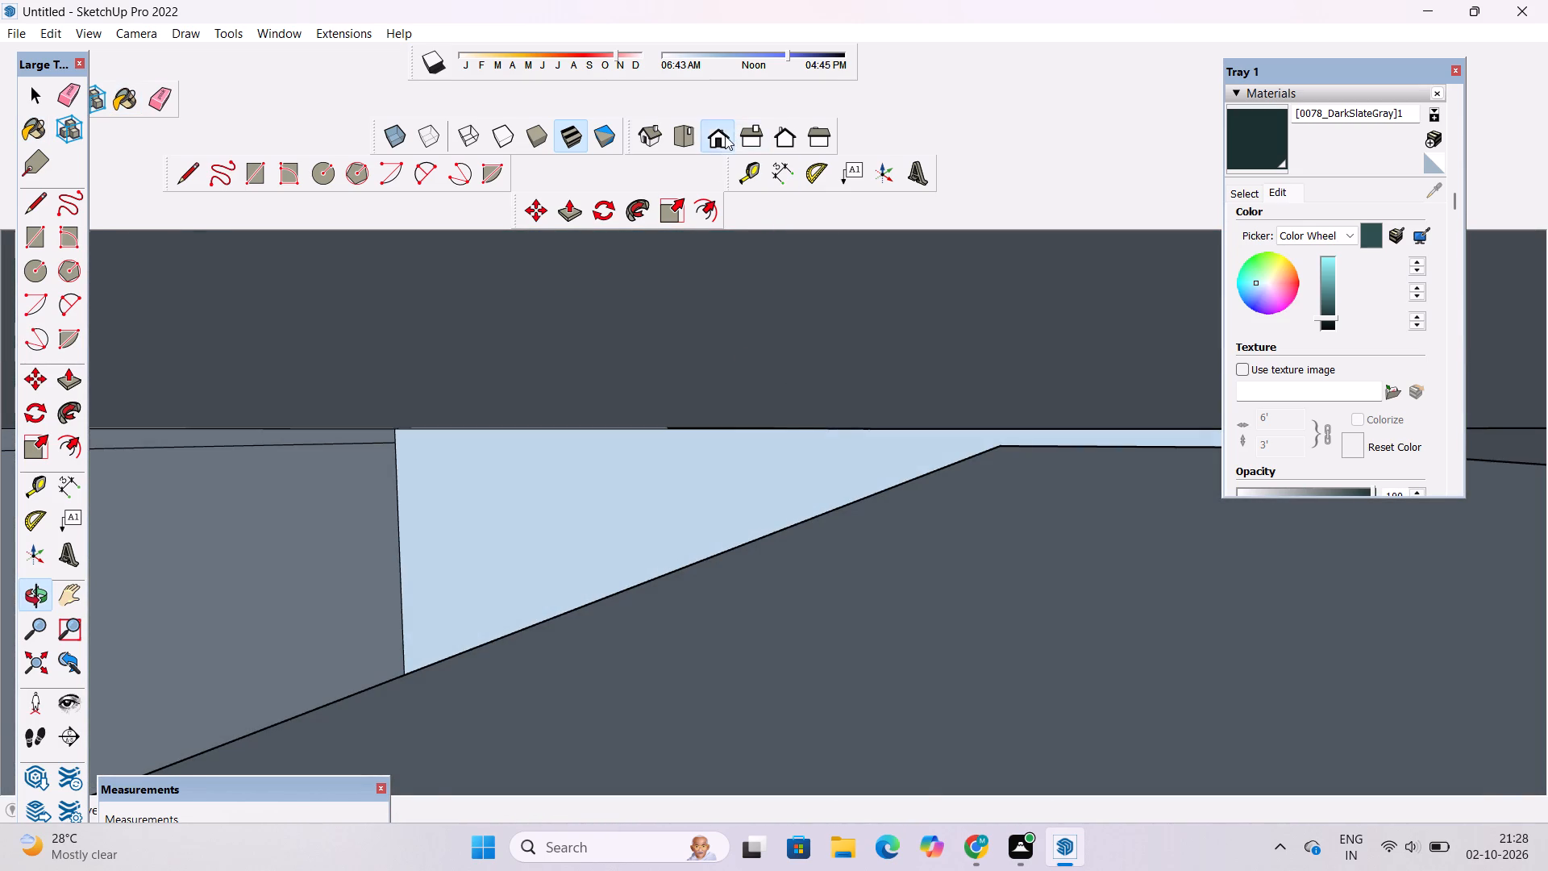
{"action": "scroll", "coordinate": [704, 367], "scroll_direction": "down", "scroll_amount": 11}
{"action": "left_click_drag", "start_coordinate": [393, 419], "coordinate": [796, 482], "text": "shift"}
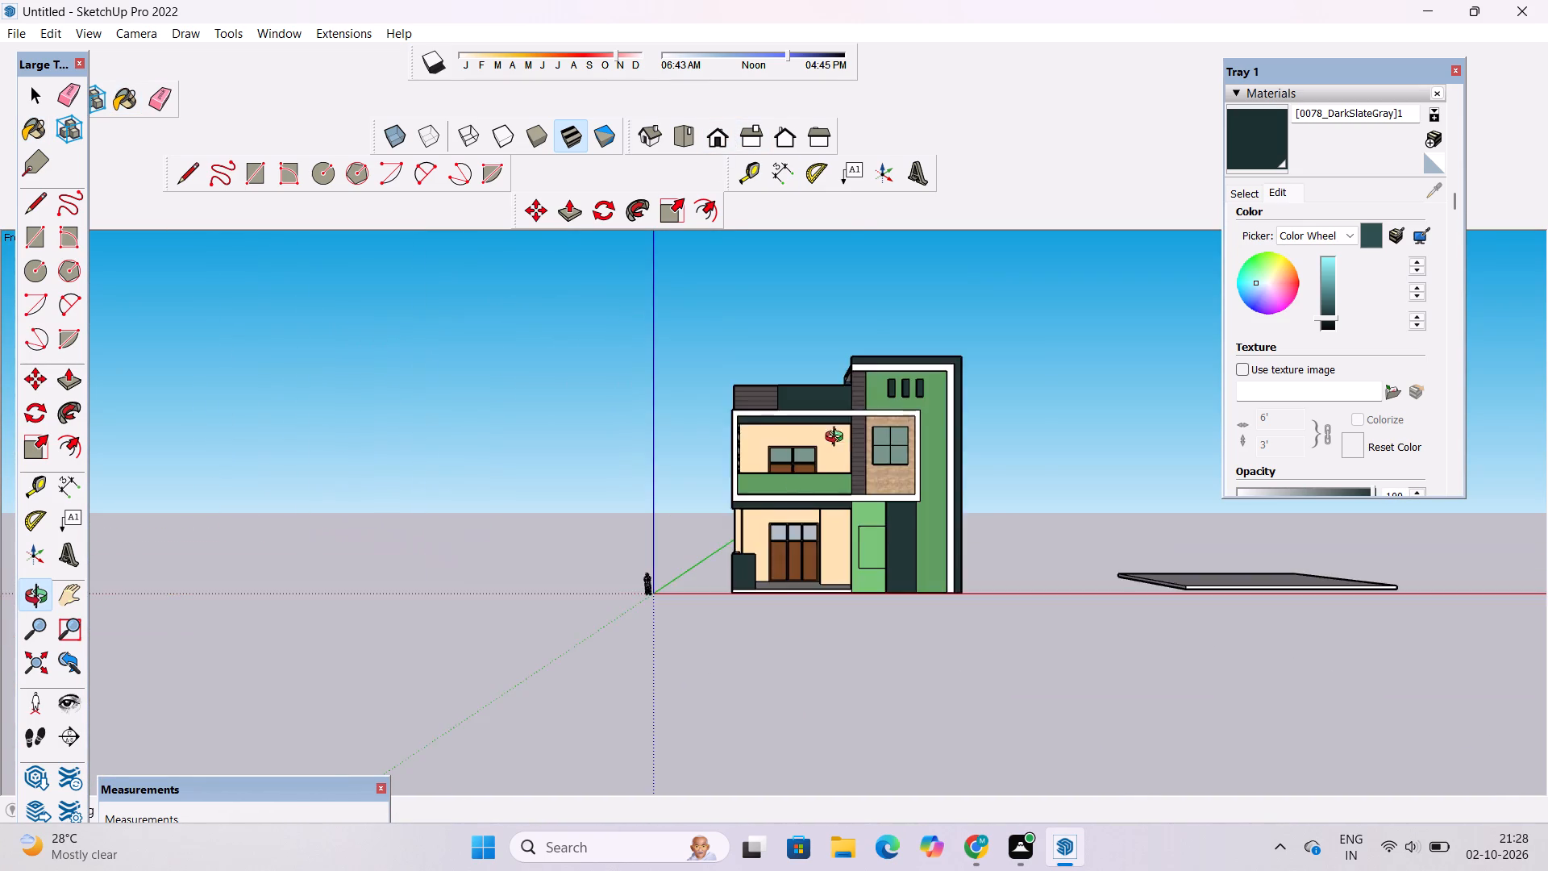
{"action": "scroll", "coordinate": [852, 388], "scroll_direction": "up", "scroll_amount": 5}
{"action": "left_click_drag", "start_coordinate": [852, 388], "coordinate": [1095, 493]}
{"action": "scroll", "coordinate": [881, 380], "scroll_direction": "up", "scroll_amount": 5}
{"action": "left_click", "coordinate": [844, 373], "text": "shift"}
{"action": "scroll", "coordinate": [809, 382], "scroll_direction": "down", "scroll_amount": 1}
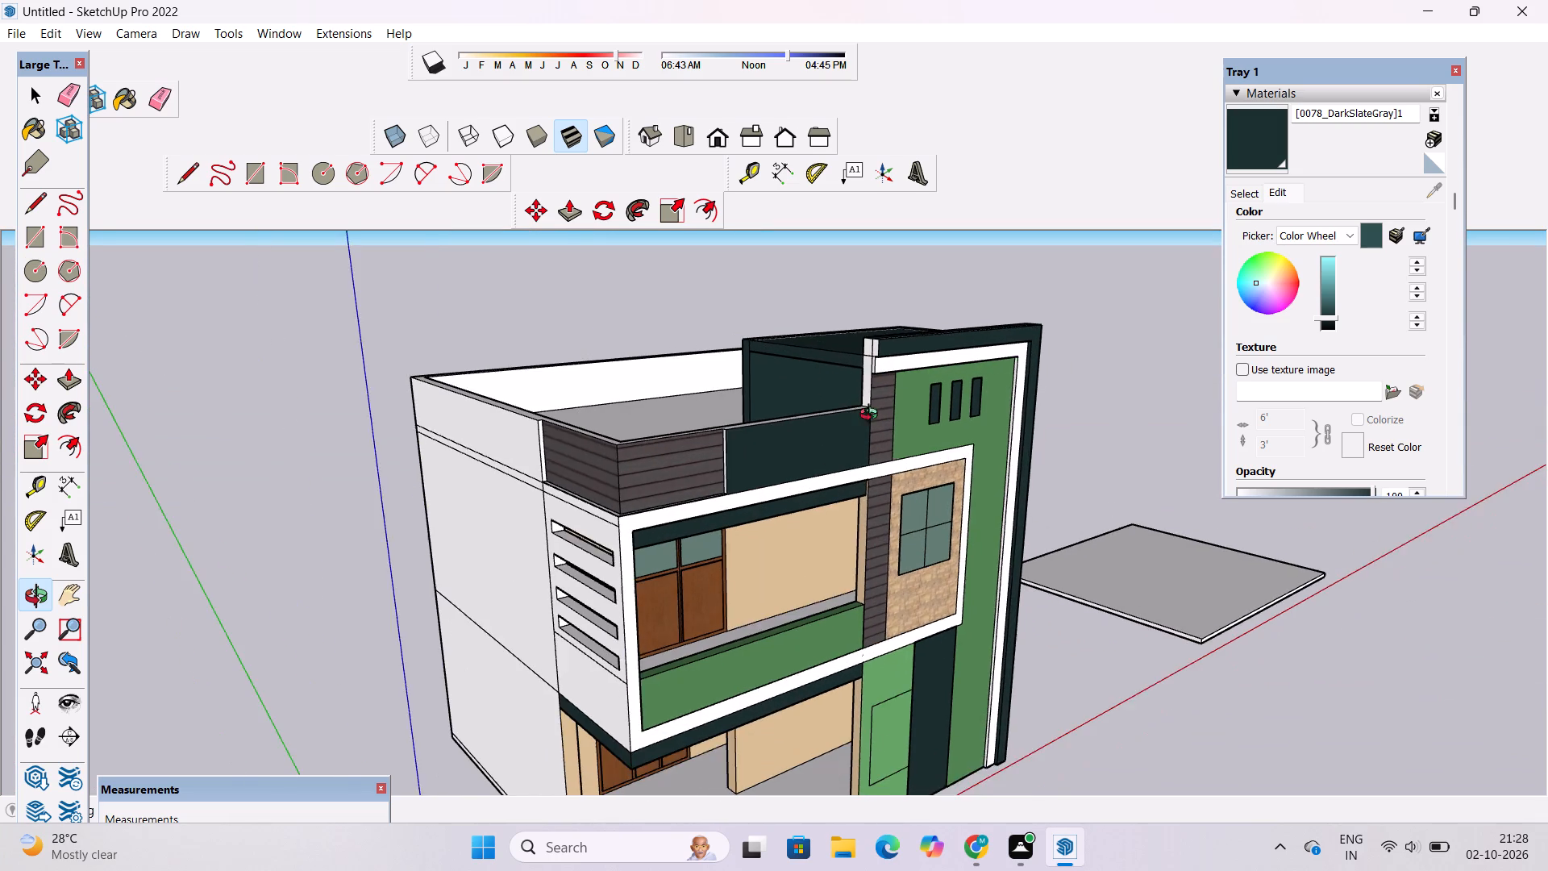
{"action": "left_click_drag", "start_coordinate": [879, 423], "coordinate": [830, 381]}
{"action": "left_click_drag", "start_coordinate": [820, 381], "coordinate": [727, 381]}
{"action": "left_click_drag", "start_coordinate": [727, 381], "coordinate": [772, 399]}
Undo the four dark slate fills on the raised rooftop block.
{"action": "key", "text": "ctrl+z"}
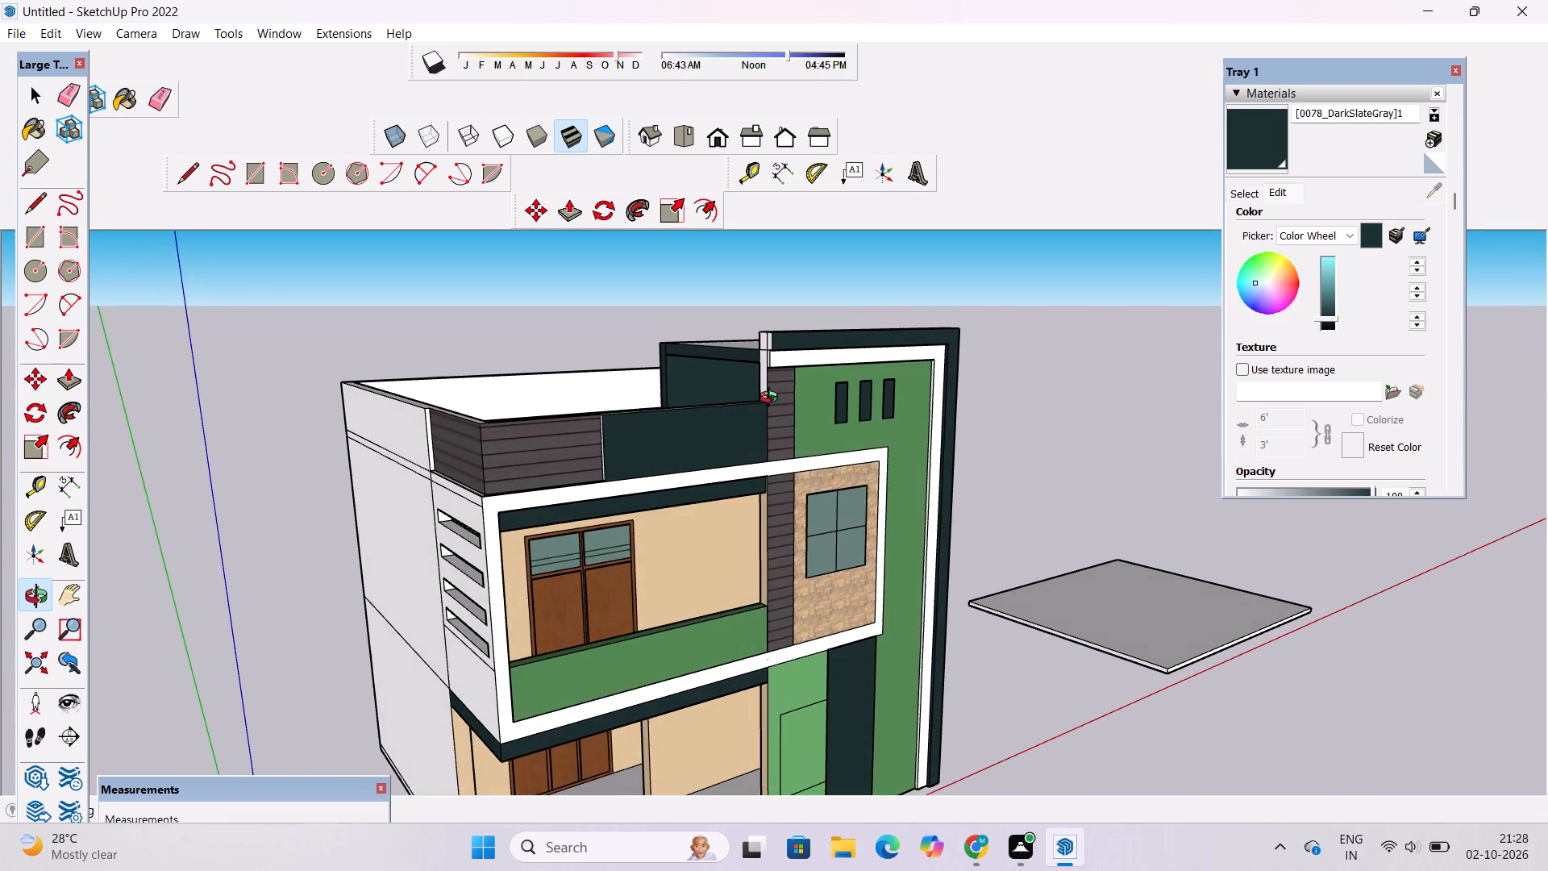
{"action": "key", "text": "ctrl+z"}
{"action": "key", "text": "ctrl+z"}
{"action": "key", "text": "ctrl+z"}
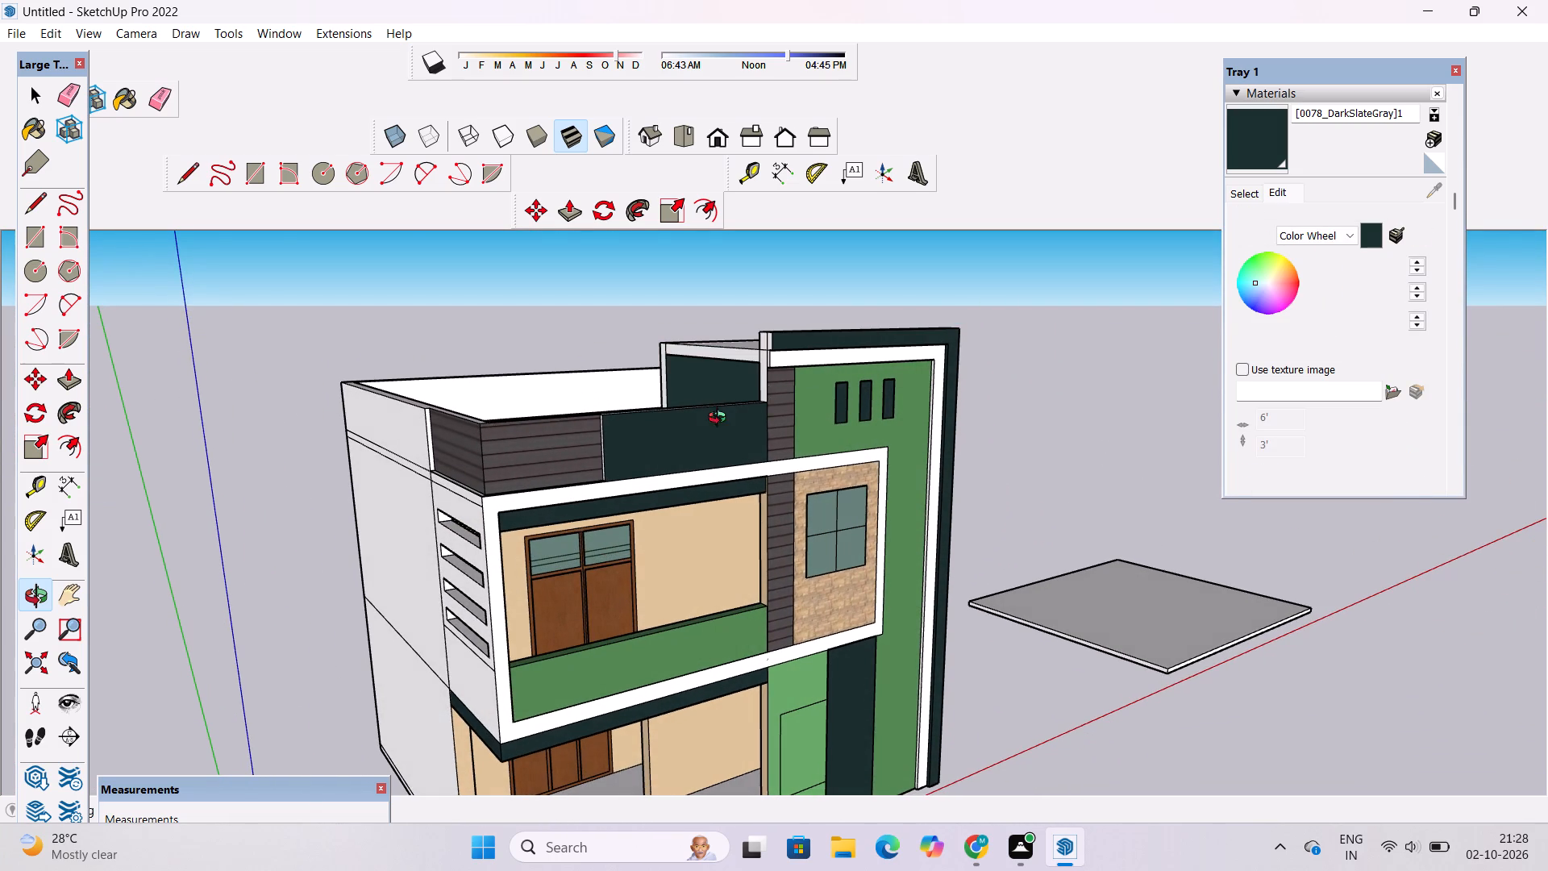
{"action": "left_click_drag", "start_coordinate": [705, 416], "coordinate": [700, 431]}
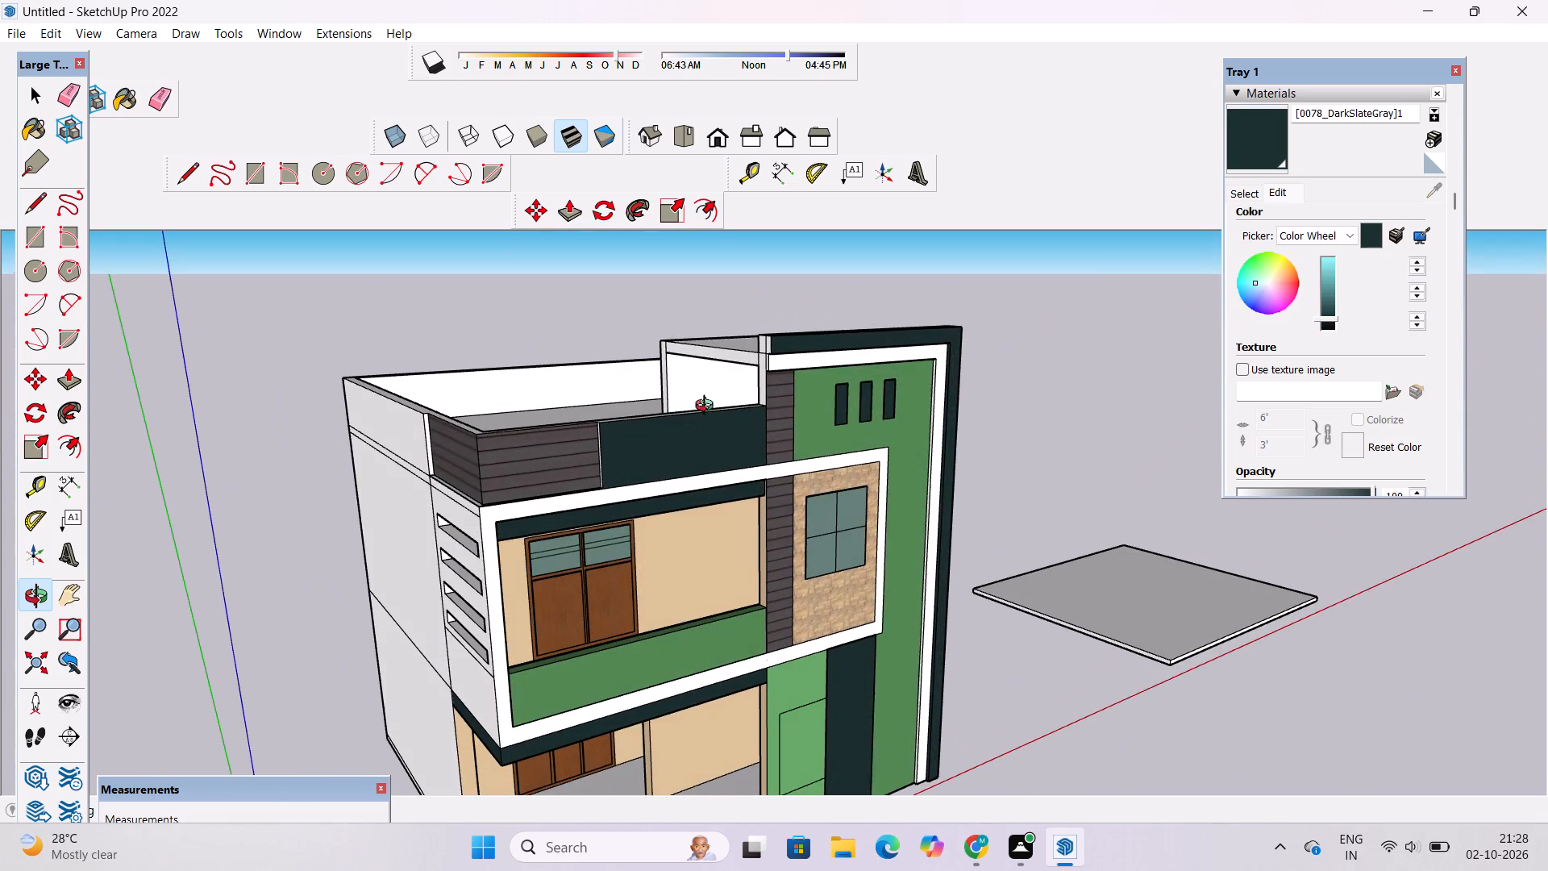
Paint the raised rooftop block's terrace-facing wall with 0068_LightGreen and darken the colour to a medium green.
{"action": "left_click", "coordinate": [1246, 193]}
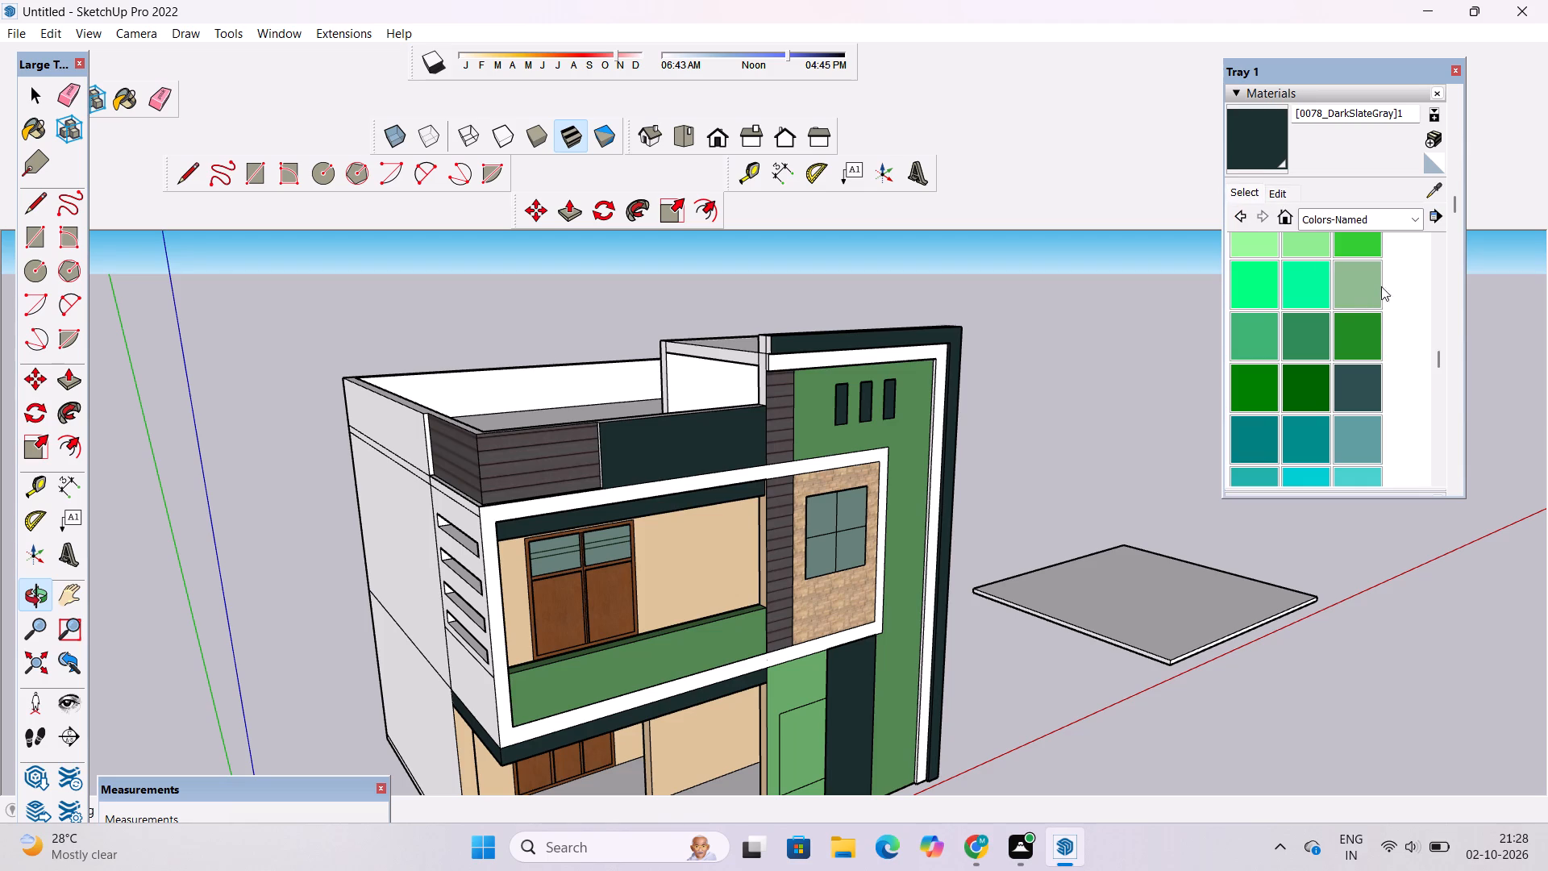
{"action": "scroll", "coordinate": [1305, 304], "scroll_direction": "up", "scroll_amount": 1}
{"action": "left_click", "coordinate": [1312, 331]}
{"action": "scroll", "coordinate": [697, 372], "scroll_direction": "up", "scroll_amount": 5}
{"action": "left_click", "coordinate": [696, 372]}
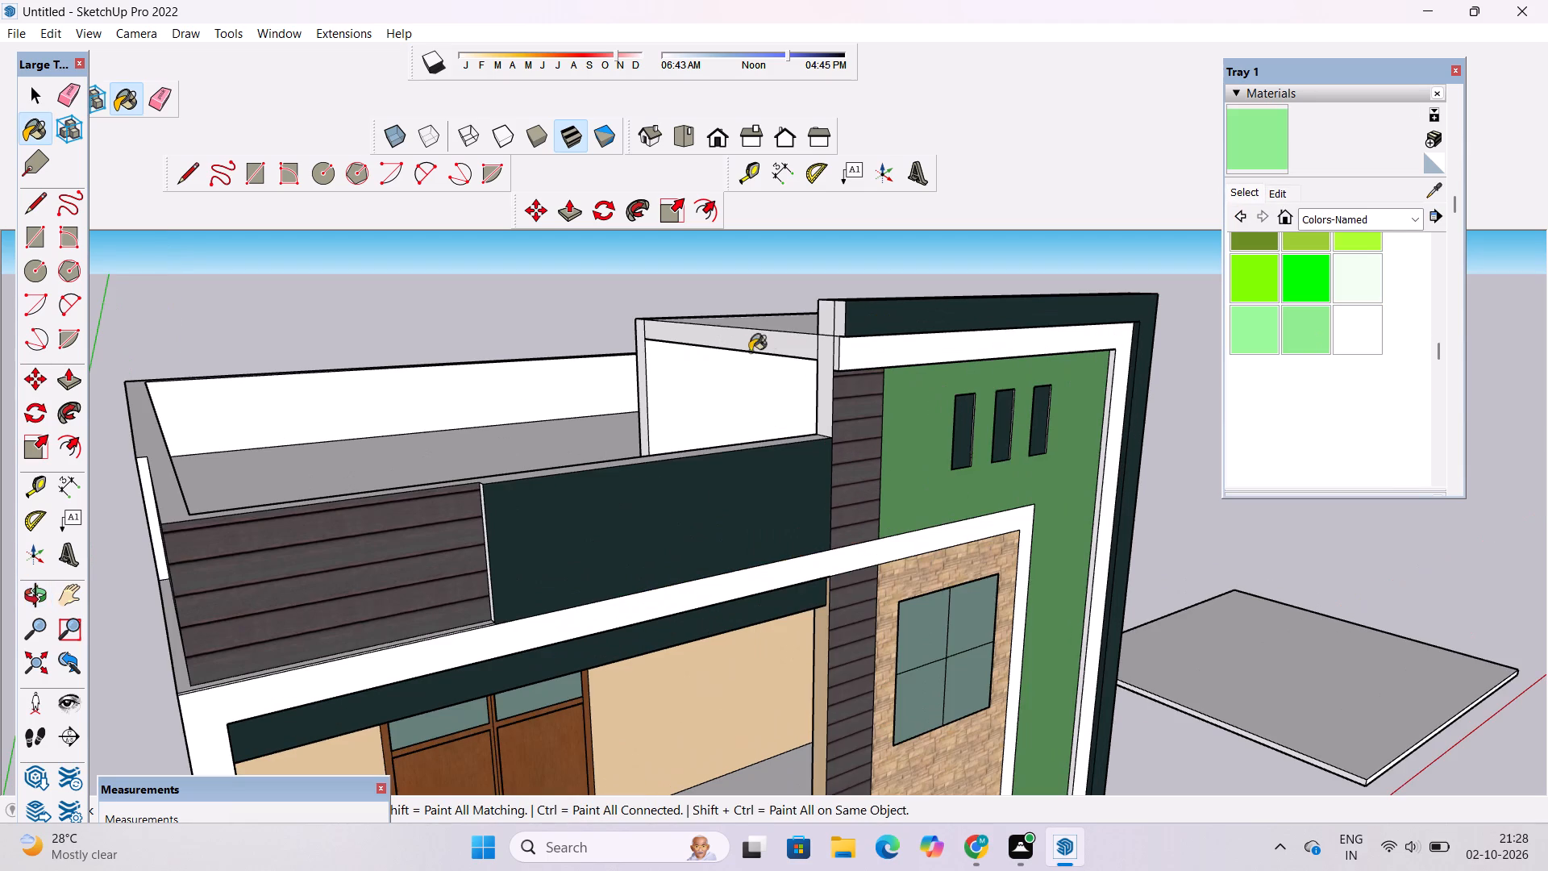
{"action": "left_click", "coordinate": [1271, 191]}
{"action": "left_click", "coordinate": [1329, 273]}
{"action": "left_click", "coordinate": [1329, 274]}
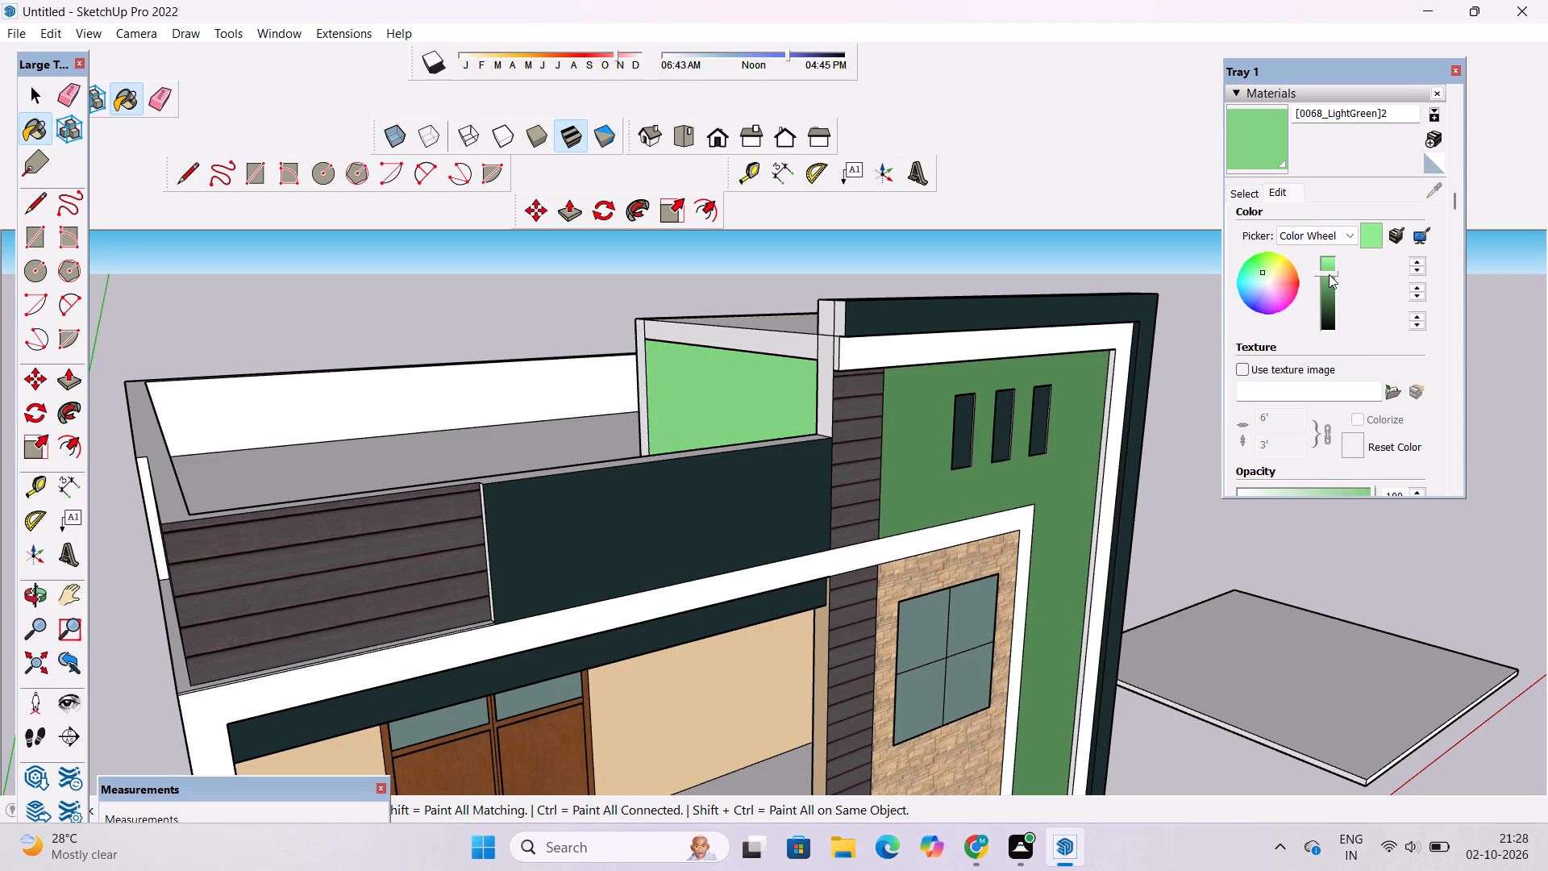
{"action": "left_click", "coordinate": [1329, 277]}
{"action": "left_click", "coordinate": [1329, 277]}
{"action": "double_click", "coordinate": [1329, 277]}
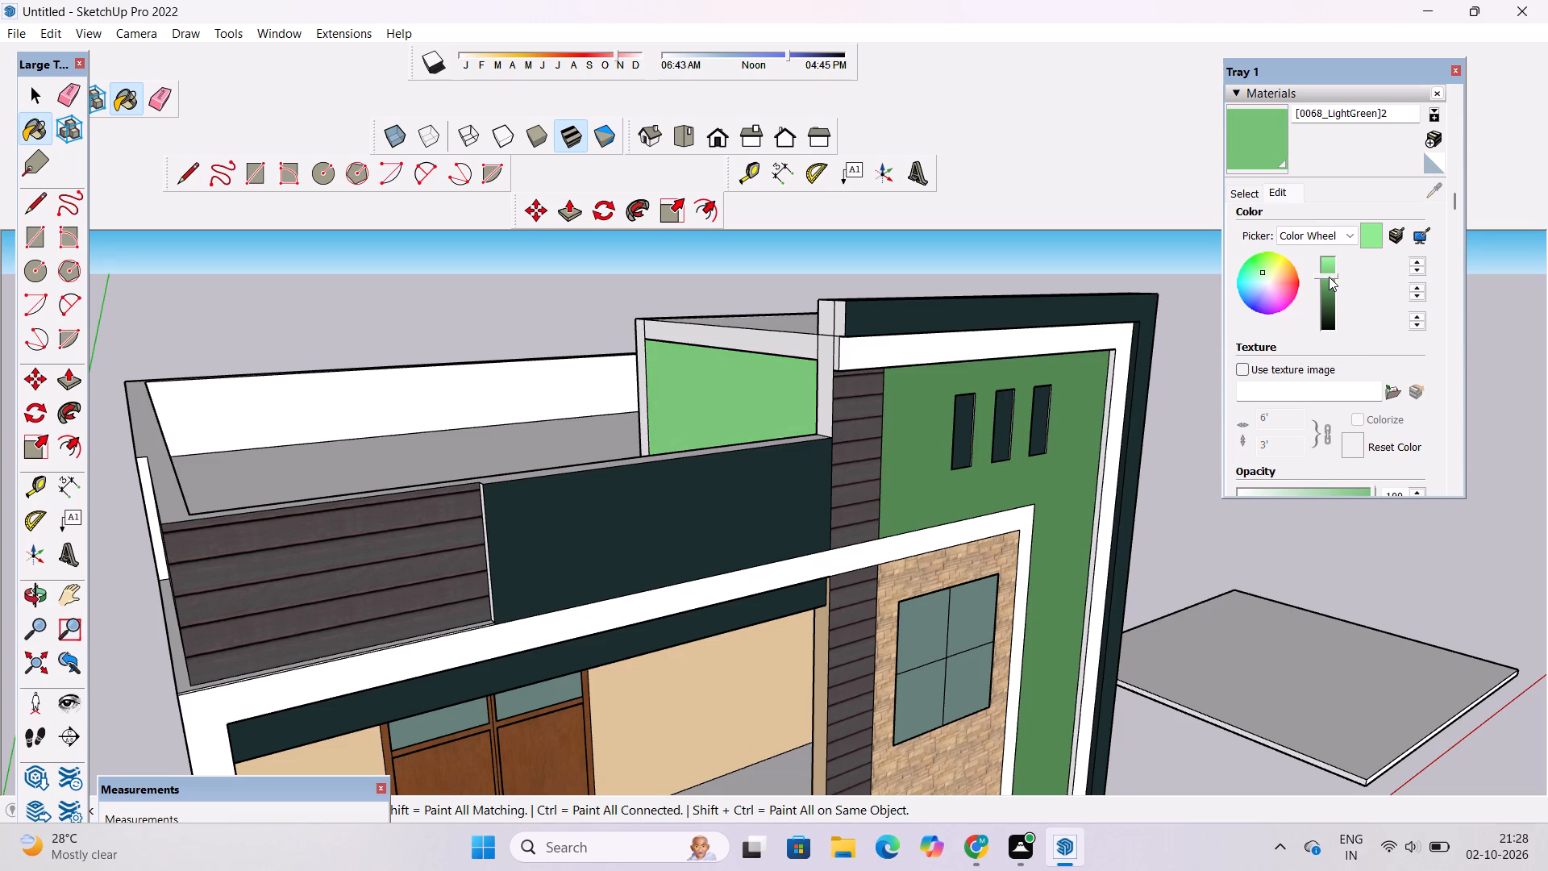
{"action": "left_click", "coordinate": [1329, 281]}
Paint the rooftop block's upper strip, rear end edge, roof and the front frame's terrace-side end faces with the darkened 0068_LightGreen.
{"action": "left_click", "coordinate": [678, 334]}
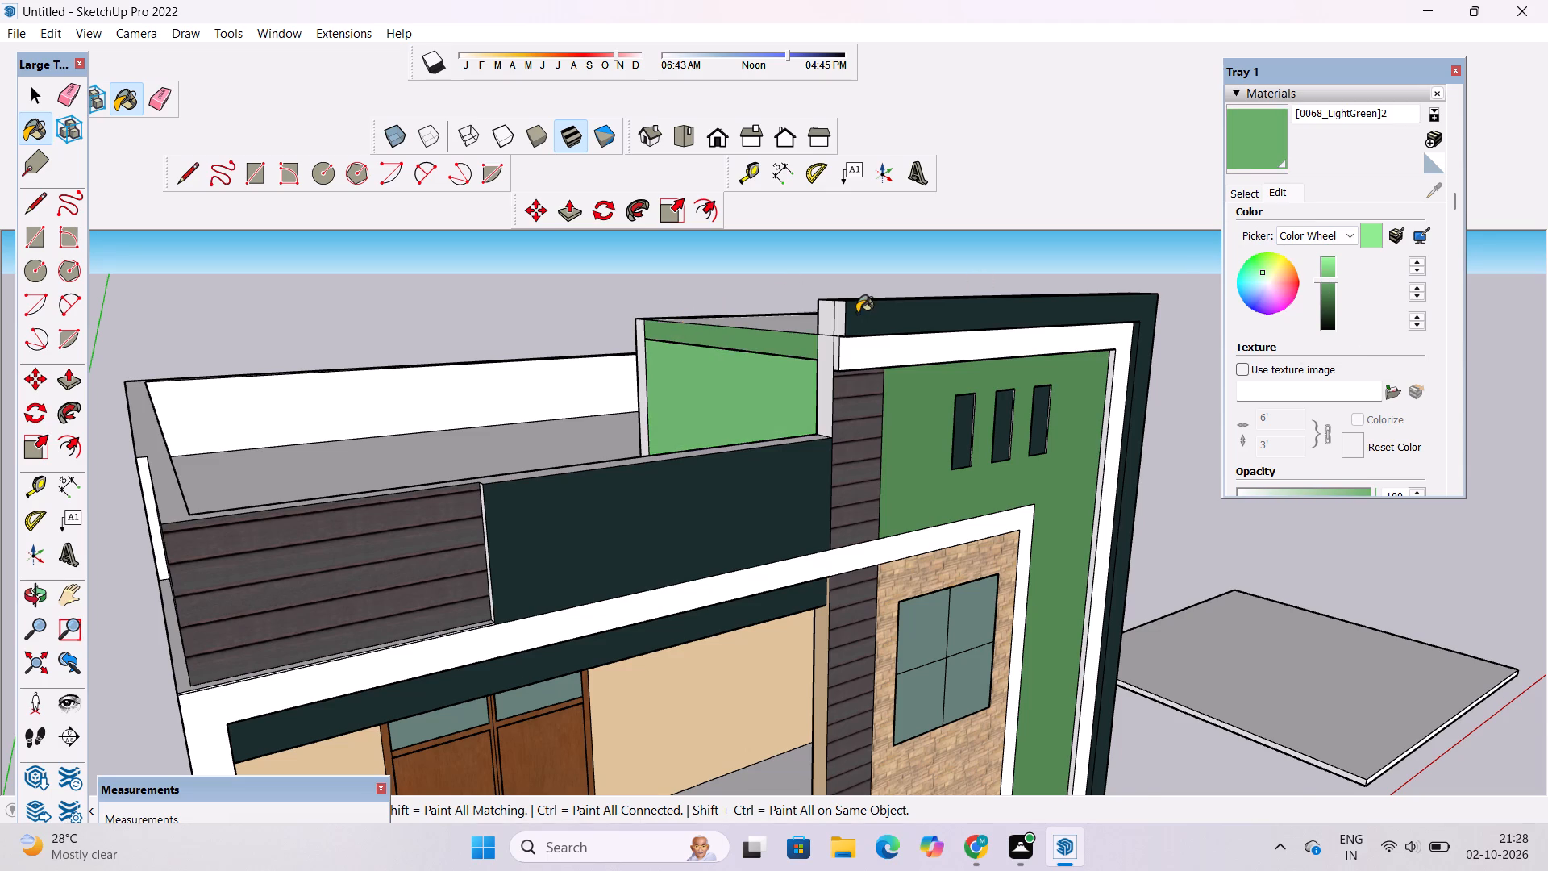
{"action": "scroll", "coordinate": [857, 313], "scroll_direction": "up", "scroll_amount": 6}
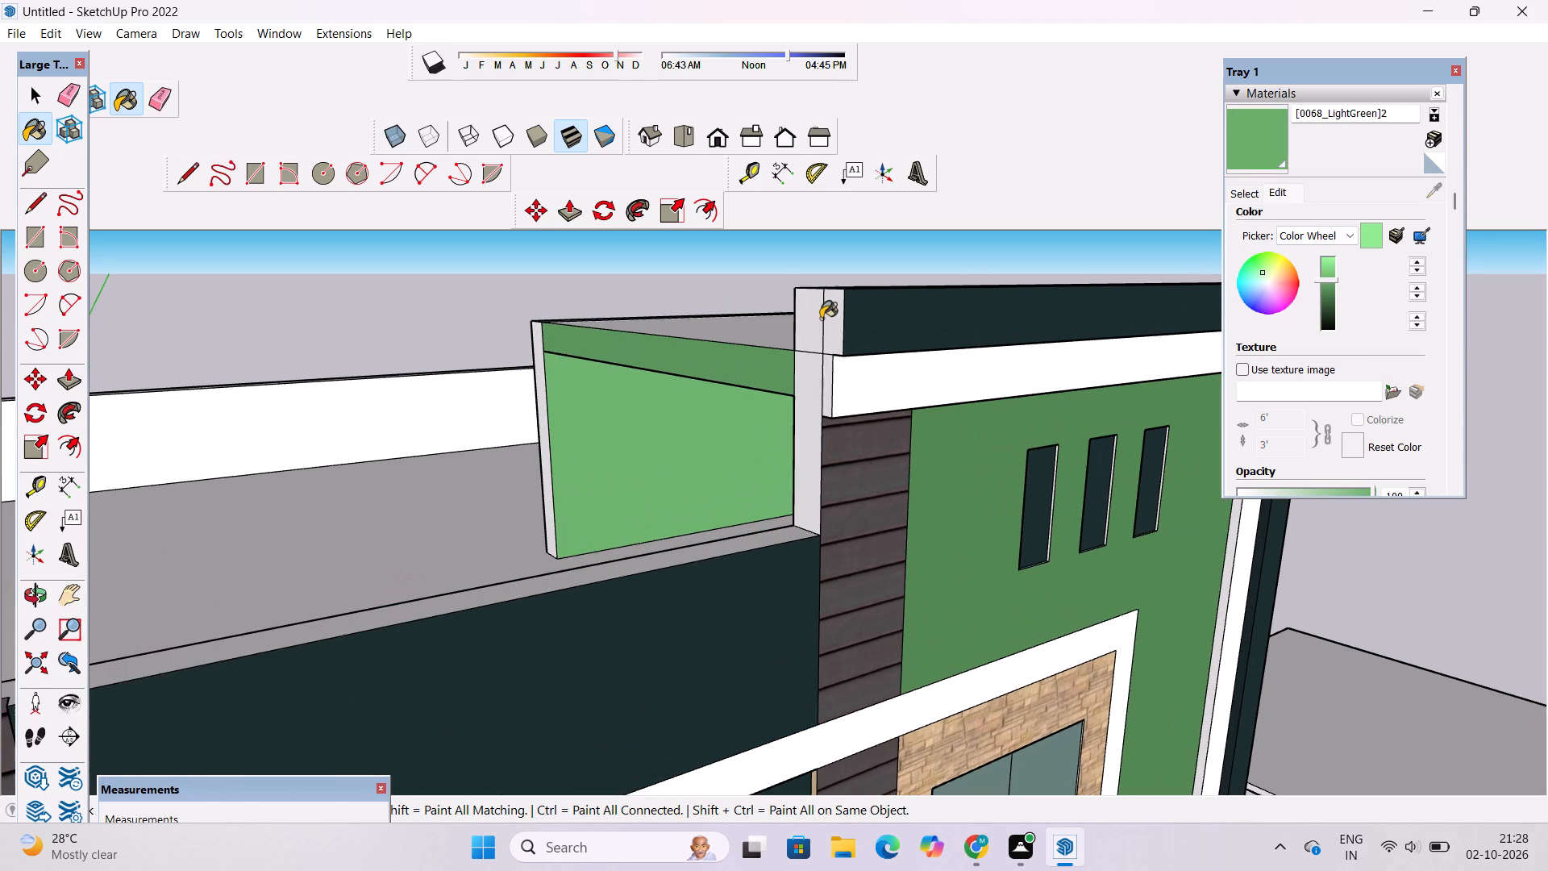
{"action": "left_click", "coordinate": [812, 320]}
{"action": "left_click", "coordinate": [817, 386]}
{"action": "left_click", "coordinate": [829, 324]}
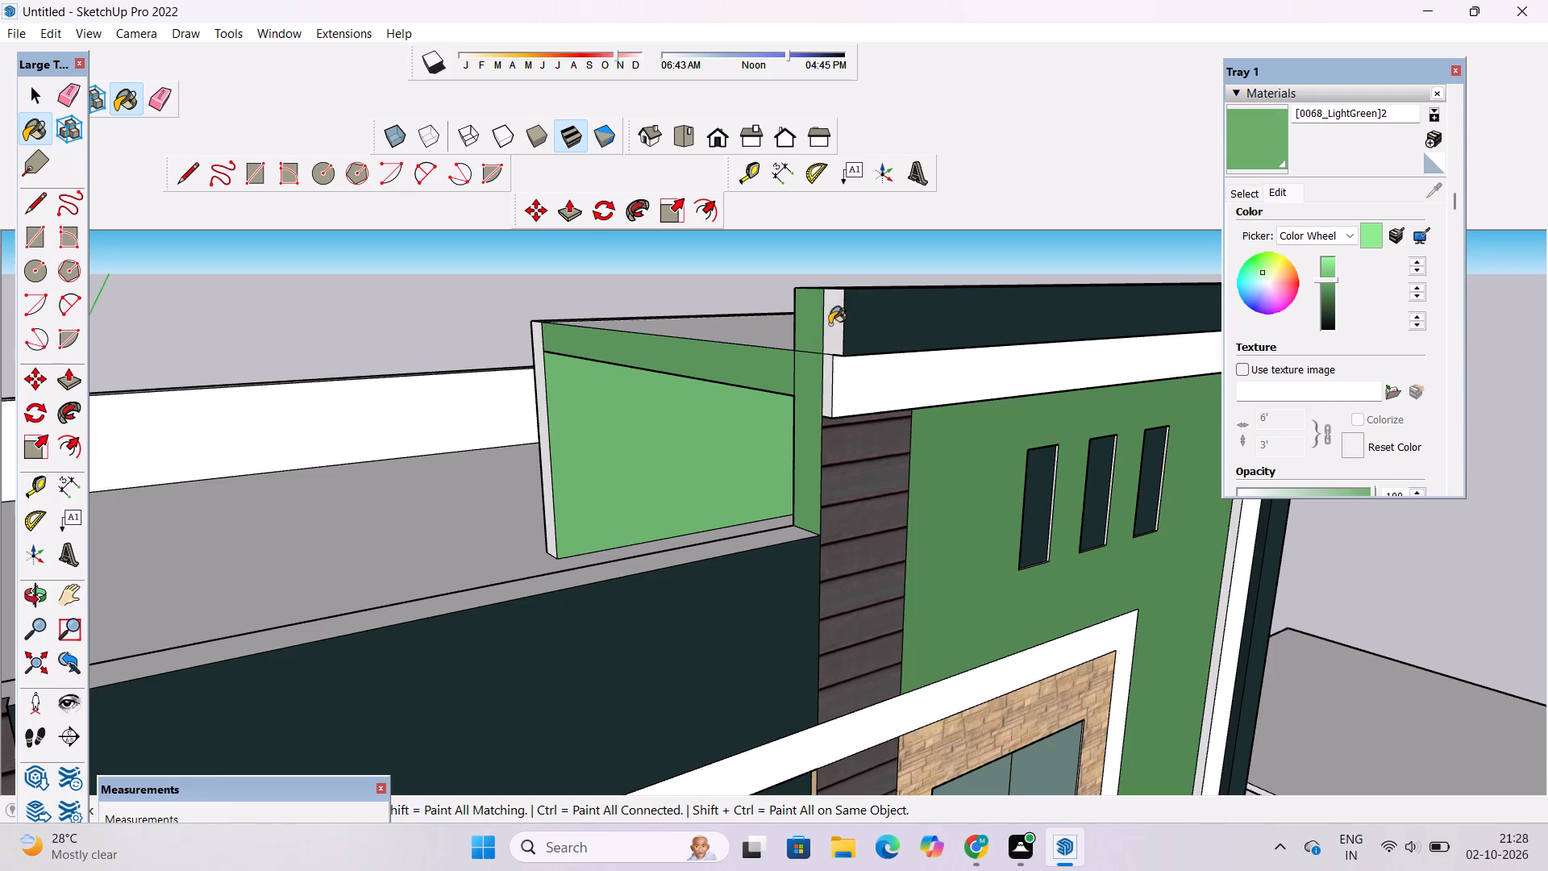
{"action": "left_click", "coordinate": [826, 373]}
{"action": "left_click", "coordinate": [542, 410]}
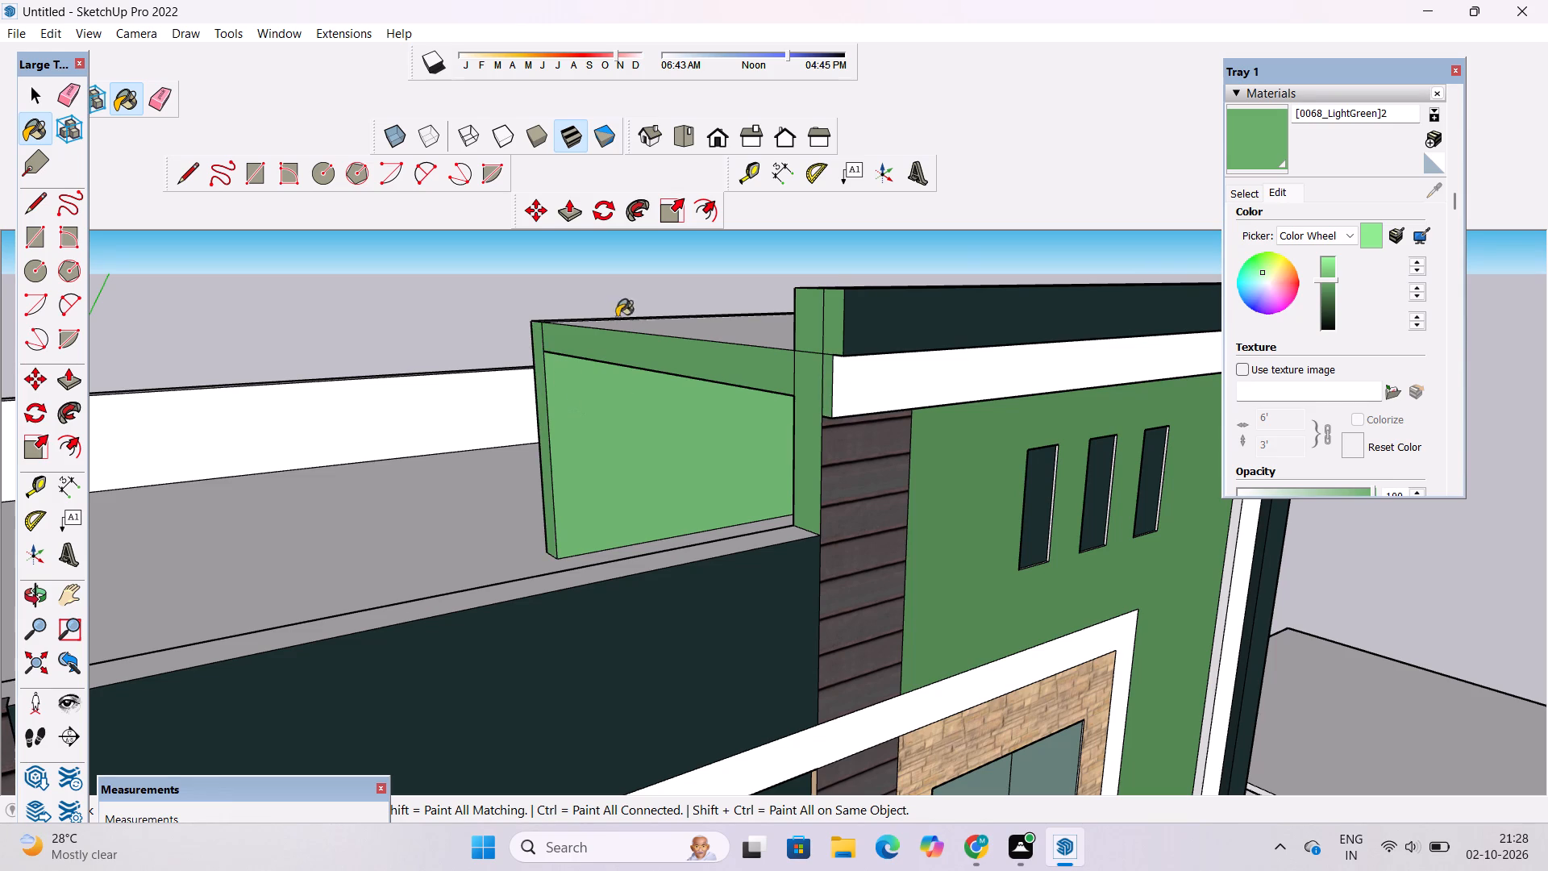
{"action": "left_click", "coordinate": [690, 327]}
Paint the border strip around the raised rooftop block's roof with the darkened 0068_LightGreen.
{"action": "key", "text": "o"}
{"action": "left_click_drag", "start_coordinate": [797, 331], "coordinate": [663, 331]}
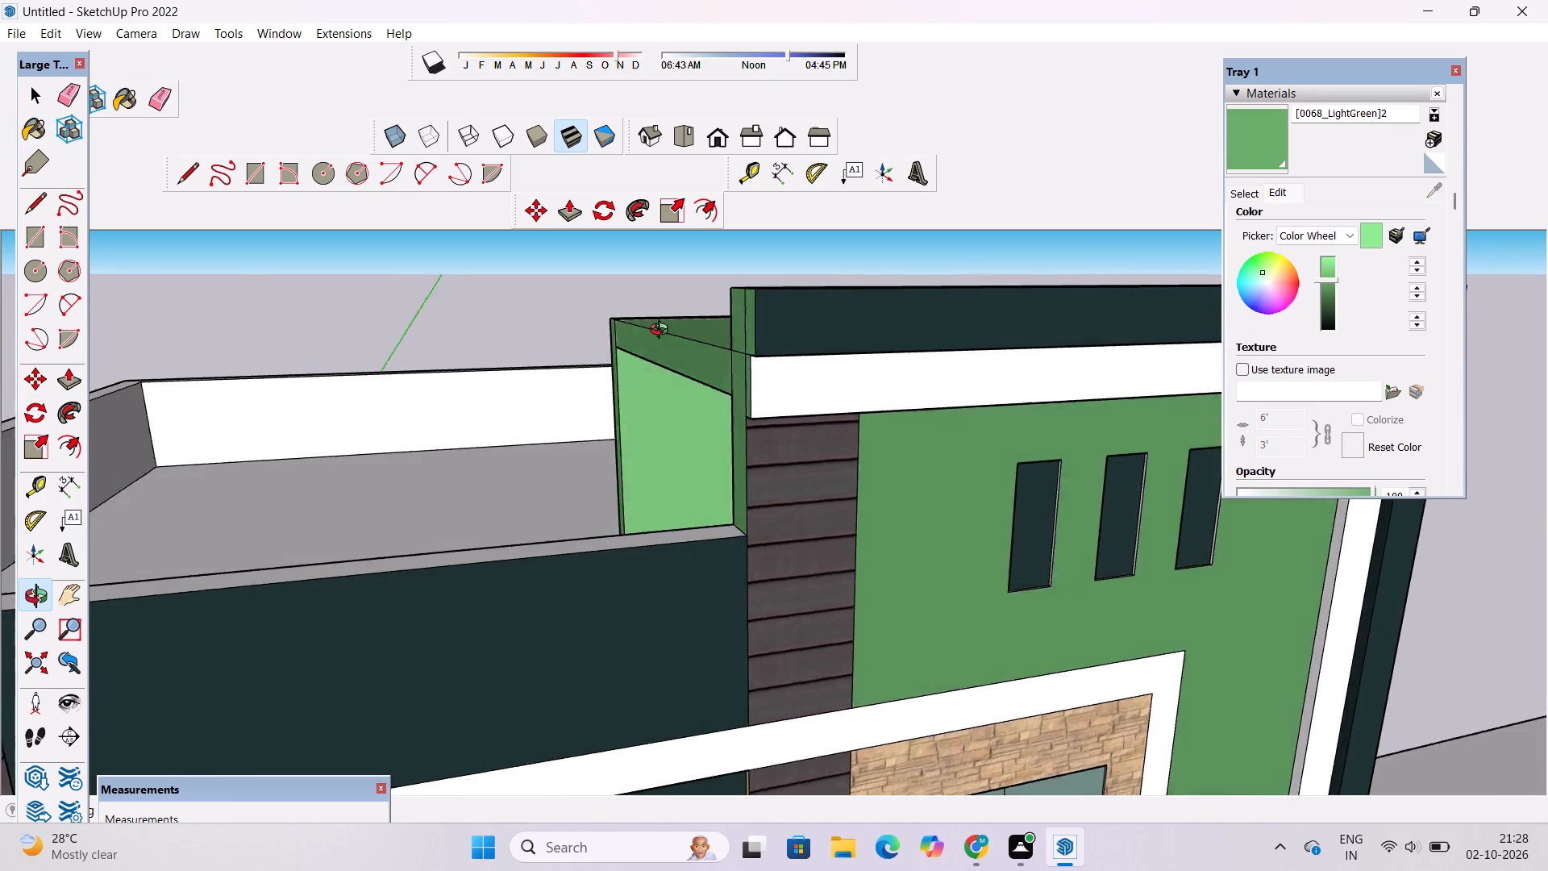
{"action": "left_click_drag", "start_coordinate": [663, 331], "coordinate": [618, 336]}
{"action": "scroll", "coordinate": [437, 370], "scroll_direction": "down", "scroll_amount": 10}
{"action": "left_click_drag", "start_coordinate": [635, 376], "coordinate": [541, 504]}
{"action": "scroll", "coordinate": [690, 354], "scroll_direction": "up", "scroll_amount": 7}
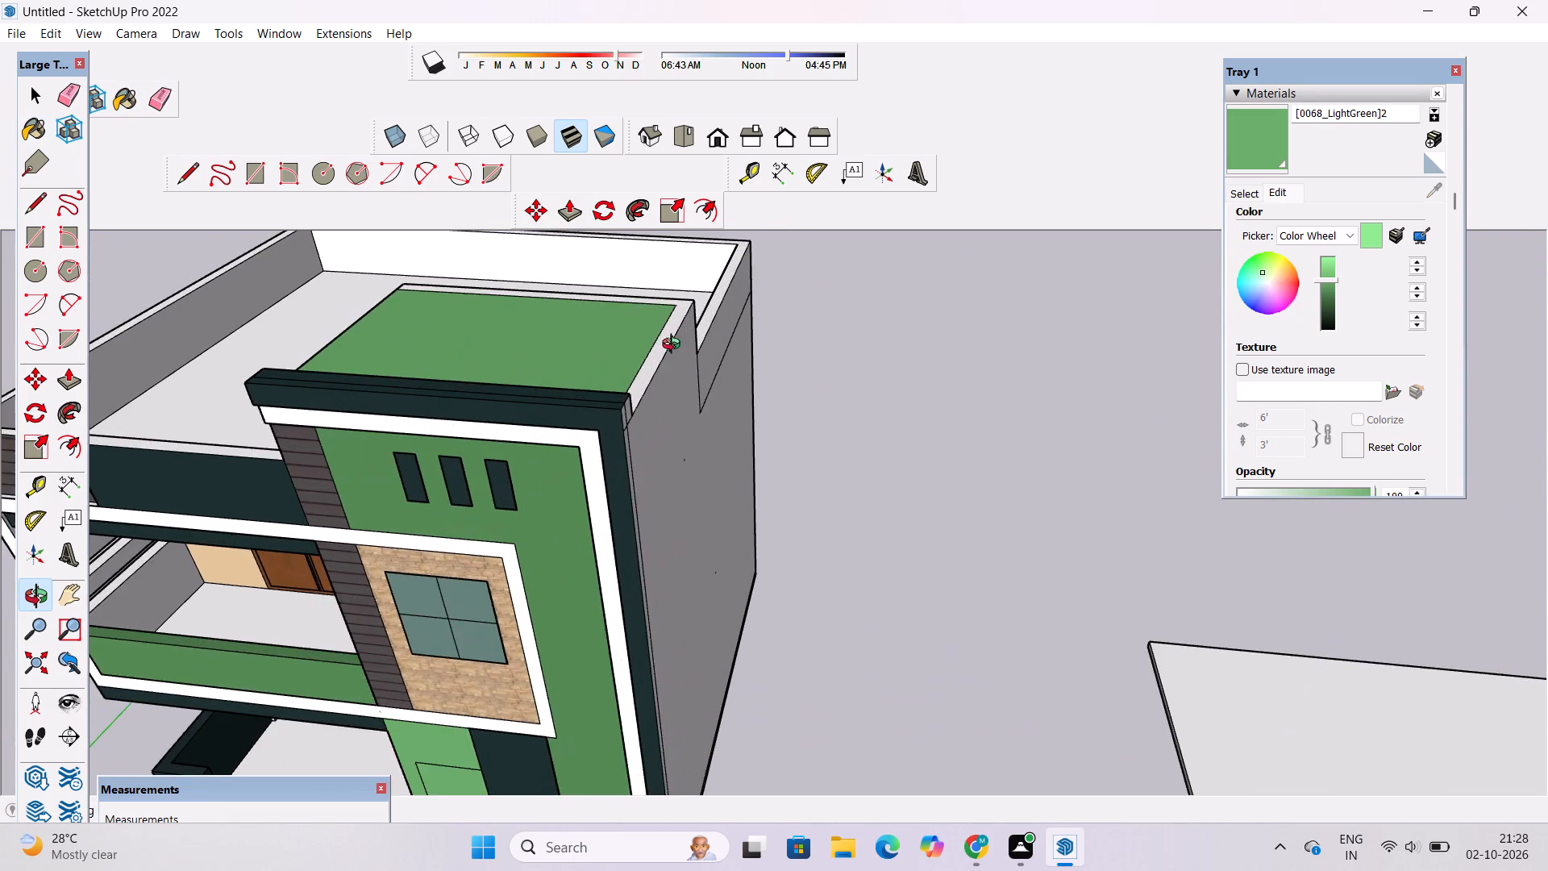
{"action": "left_click_drag", "start_coordinate": [655, 360], "coordinate": [603, 573]}
{"action": "left_click", "coordinate": [1246, 140]}
{"action": "scroll", "coordinate": [608, 407], "scroll_direction": "up", "scroll_amount": 5}
{"action": "left_click", "coordinate": [710, 362]}
{"action": "scroll", "coordinate": [608, 344], "scroll_direction": "down", "scroll_amount": 9}
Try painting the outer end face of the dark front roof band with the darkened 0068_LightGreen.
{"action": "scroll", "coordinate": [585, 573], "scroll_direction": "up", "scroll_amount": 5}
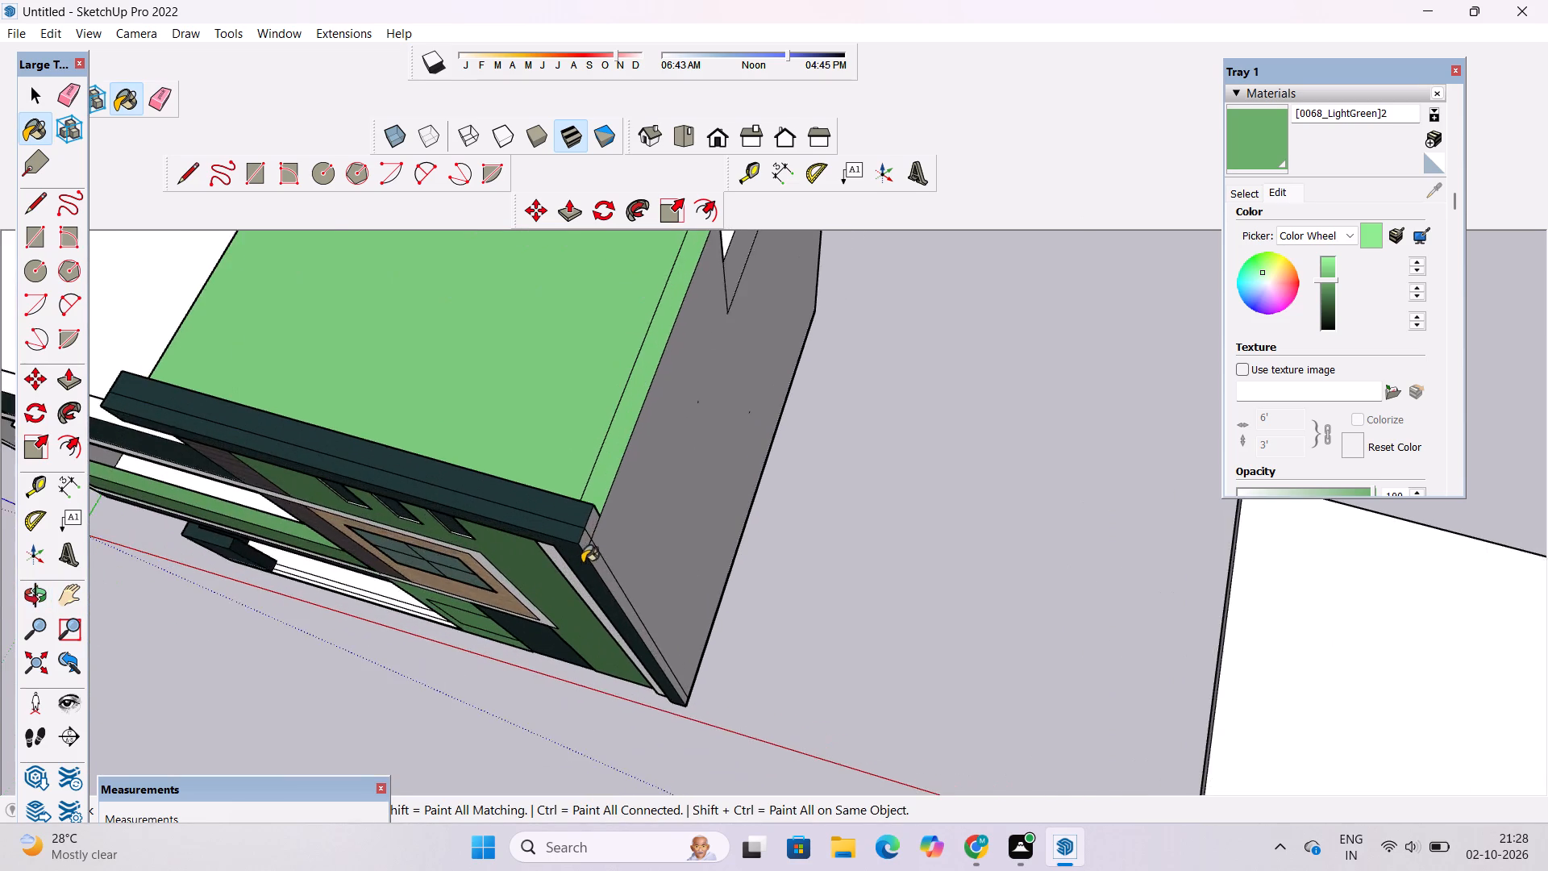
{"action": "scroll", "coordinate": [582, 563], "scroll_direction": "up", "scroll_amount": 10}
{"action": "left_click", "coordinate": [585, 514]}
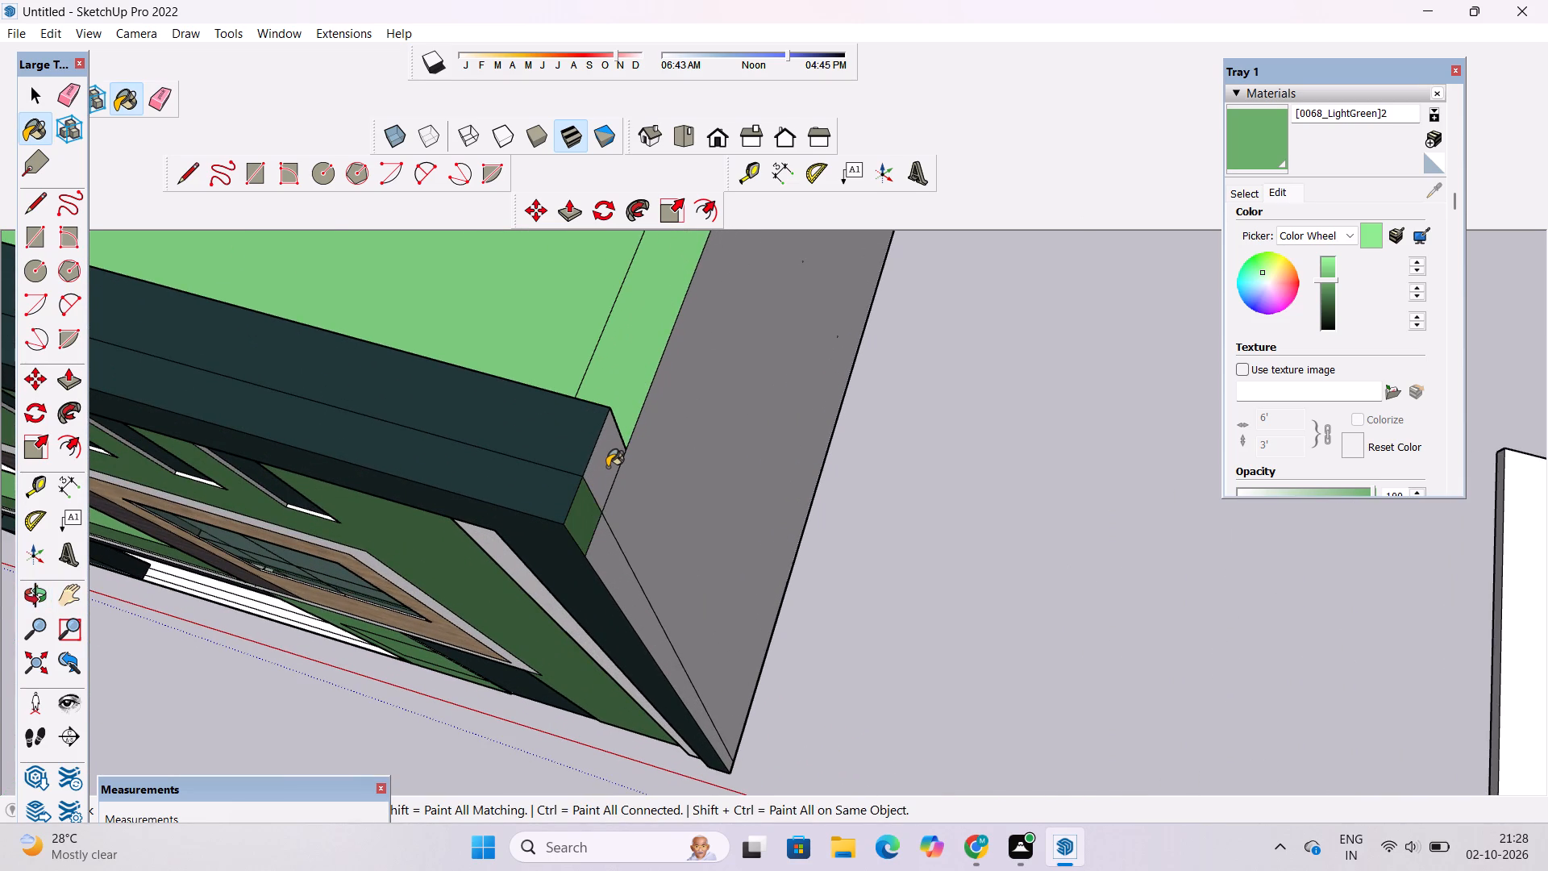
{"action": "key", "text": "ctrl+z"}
Erase the edge lines on the outer side wall below the terrace parapet, where it meets the raised rooftop block.
{"action": "key", "text": "o"}
{"action": "scroll", "coordinate": [607, 463], "scroll_direction": "down", "scroll_amount": 7}
{"action": "left_click_drag", "start_coordinate": [822, 377], "coordinate": [742, 410]}
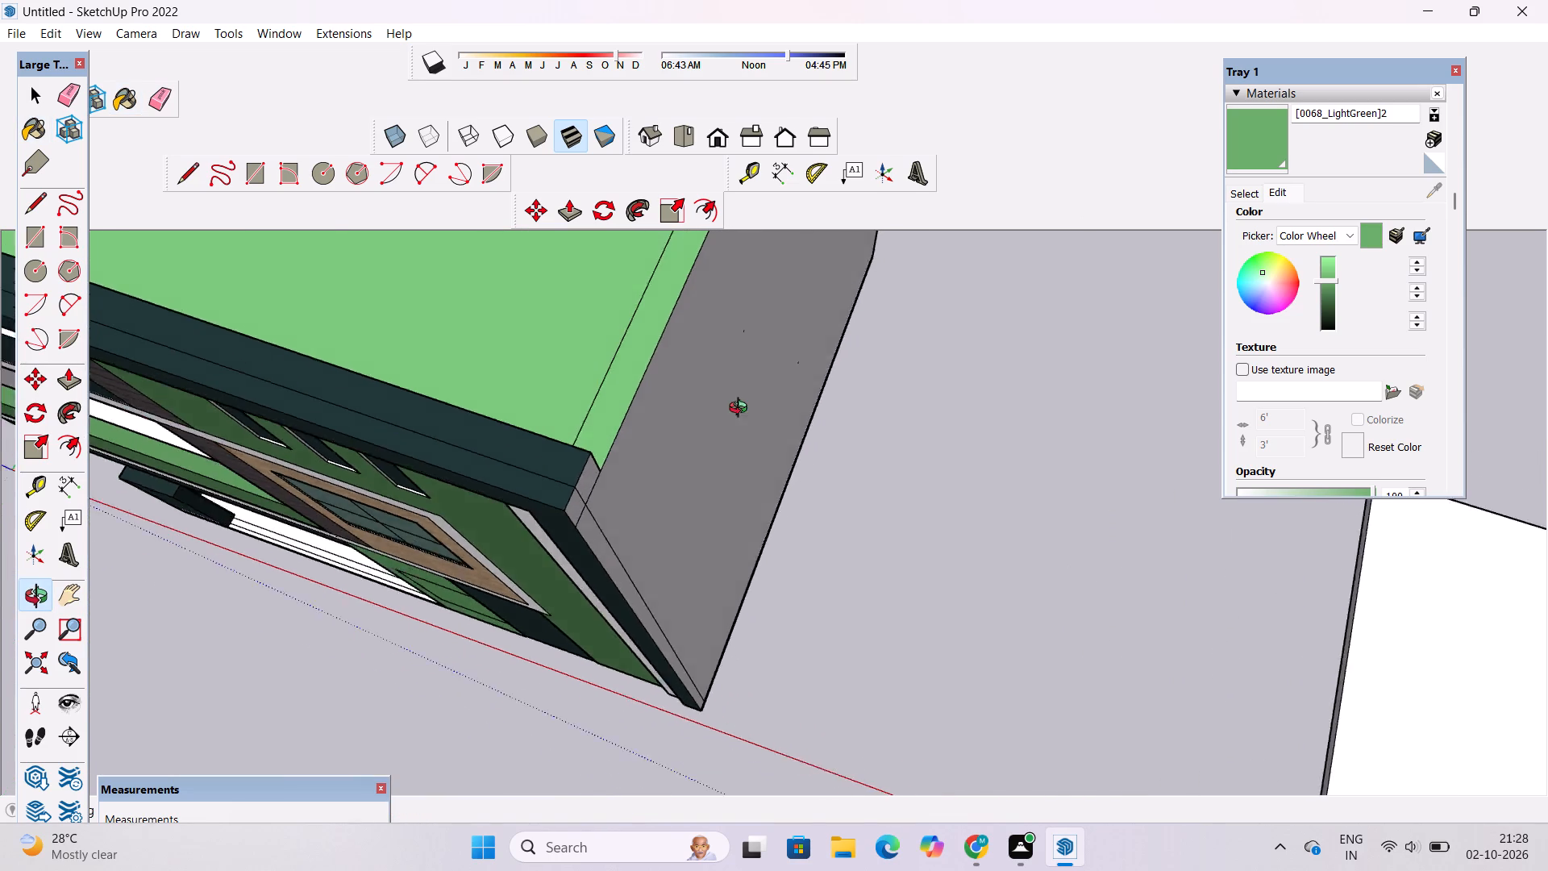
{"action": "left_click_drag", "start_coordinate": [742, 410], "coordinate": [462, 493]}
{"action": "scroll", "coordinate": [451, 493], "scroll_direction": "down", "scroll_amount": 6}
{"action": "left_click_drag", "start_coordinate": [780, 419], "coordinate": [650, 355]}
{"action": "scroll", "coordinate": [762, 336], "scroll_direction": "up", "scroll_amount": 2}
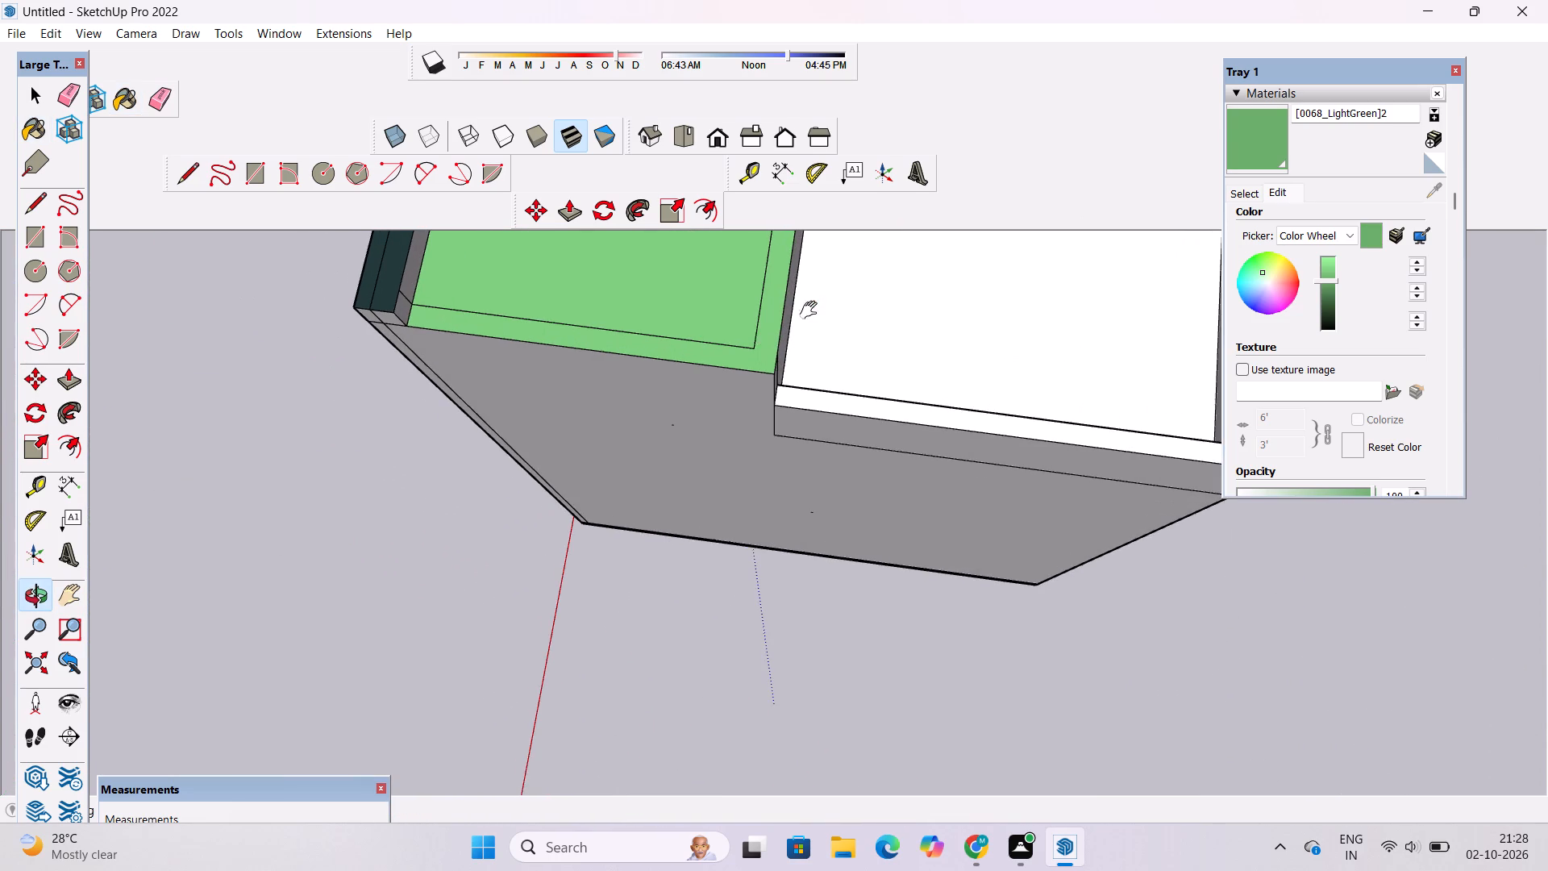
{"action": "left_click_drag", "start_coordinate": [812, 310], "coordinate": [743, 427], "text": "shift"}
{"action": "left_click_drag", "start_coordinate": [781, 449], "coordinate": [651, 351]}
{"action": "scroll", "coordinate": [682, 390], "scroll_direction": "up", "scroll_amount": 3}
{"action": "left_click_drag", "start_coordinate": [686, 373], "coordinate": [689, 487], "text": "shift"}
{"action": "left_click_drag", "start_coordinate": [681, 481], "coordinate": [626, 431]}
{"action": "left_click_drag", "start_coordinate": [699, 423], "coordinate": [669, 435], "text": "shift"}
{"action": "key", "text": "e"}
{"action": "left_click_drag", "start_coordinate": [622, 496], "coordinate": [624, 518]}
{"action": "left_click_drag", "start_coordinate": [598, 486], "coordinate": [613, 496]}
{"action": "scroll", "coordinate": [526, 502], "scroll_direction": "down", "scroll_amount": 3}
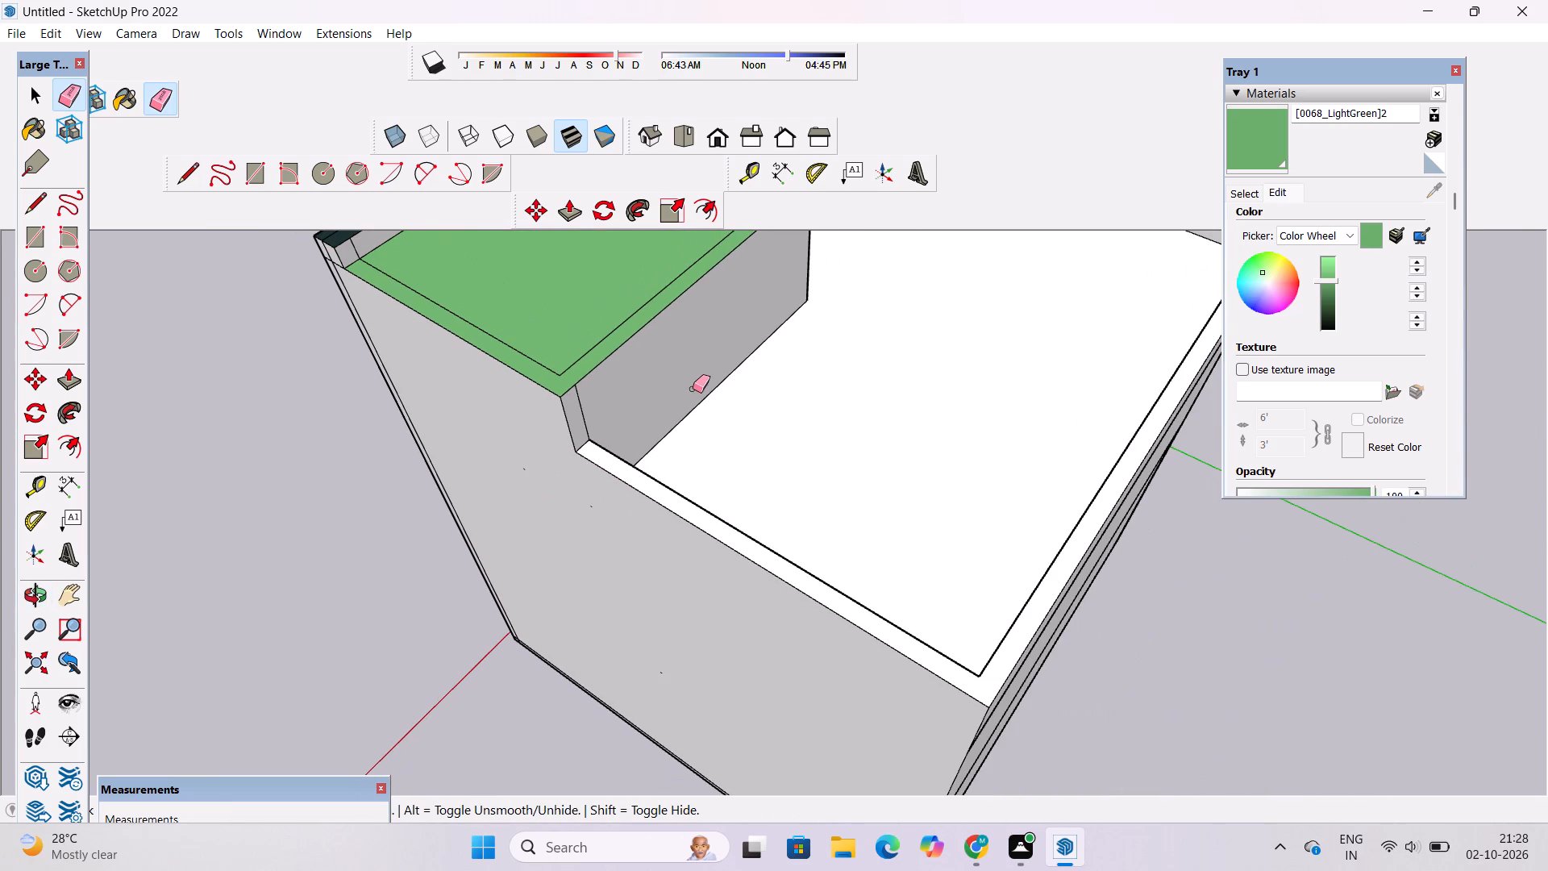
Paint the raised rooftop block's rear wall and the small end face beside the parapet with the darkened 0068_LightGreen.
{"action": "key", "text": "space"}
{"action": "left_click", "coordinate": [1259, 144]}
{"action": "left_click", "coordinate": [726, 330]}
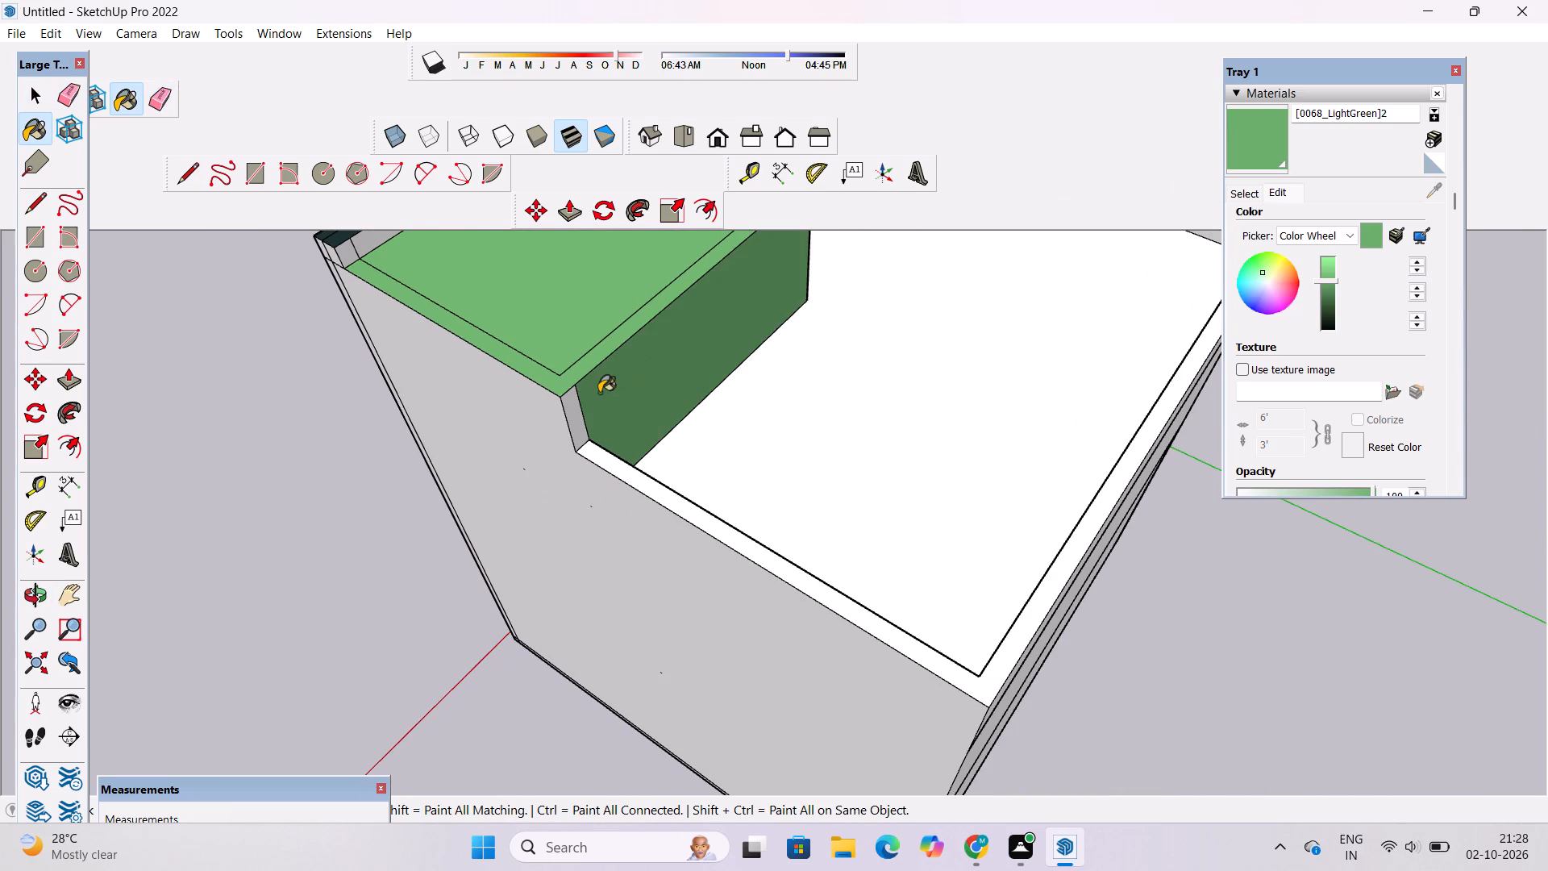
{"action": "left_click", "coordinate": [575, 410]}
{"action": "scroll", "coordinate": [530, 527], "scroll_direction": "down", "scroll_amount": 7}
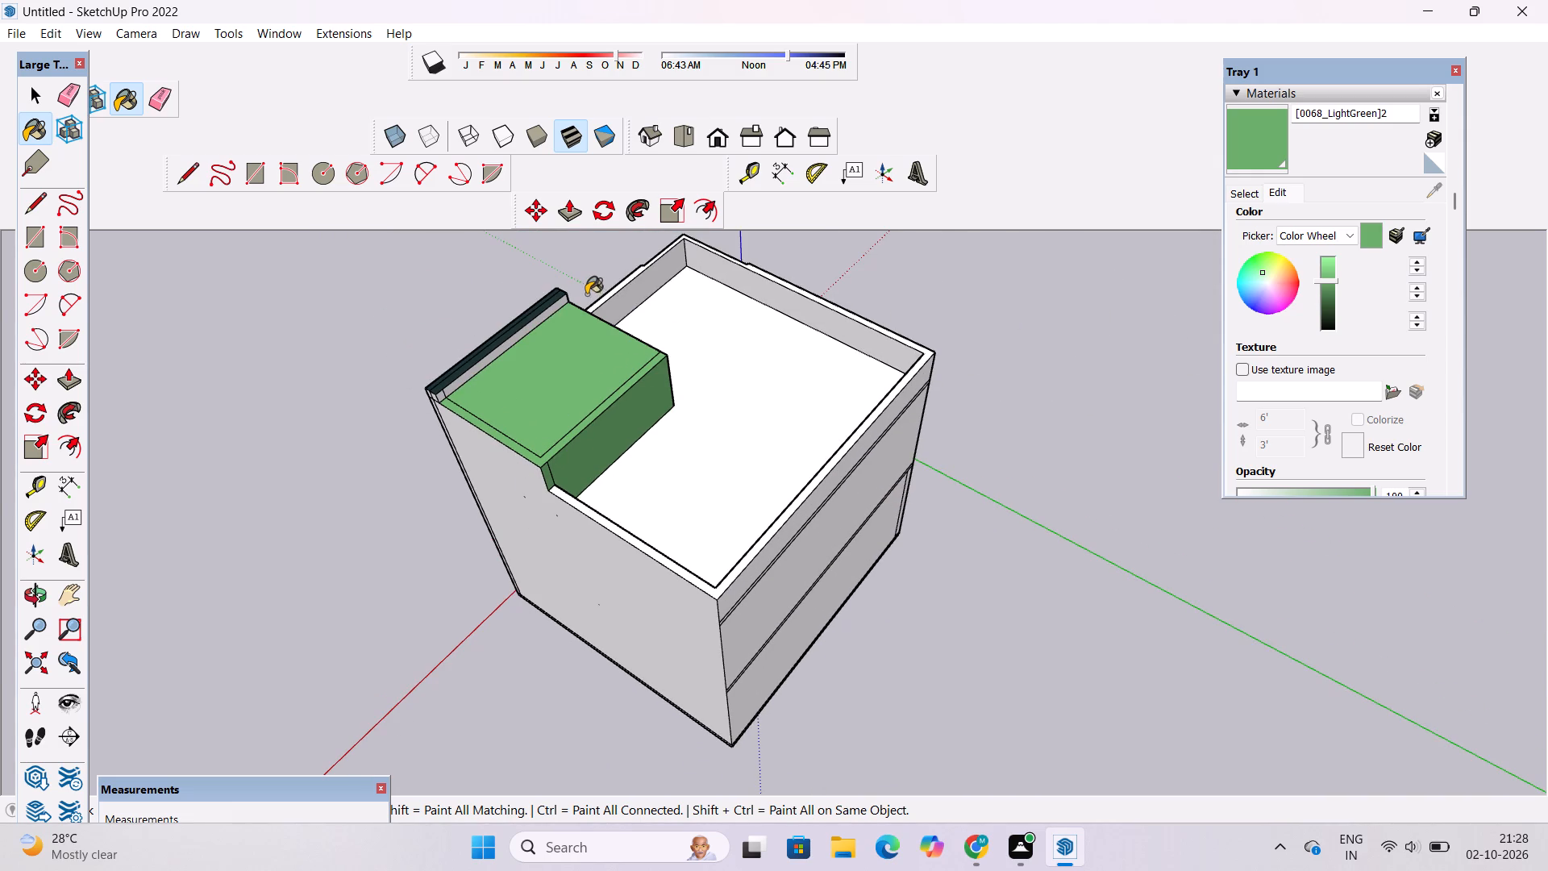
Paint the rear part of the front roof band's outer end face with 0078_DarkSlateGray.
{"action": "key", "text": "o"}
{"action": "scroll", "coordinate": [577, 406], "scroll_direction": "up", "scroll_amount": 3}
{"action": "left_click_drag", "start_coordinate": [377, 450], "coordinate": [421, 459]}
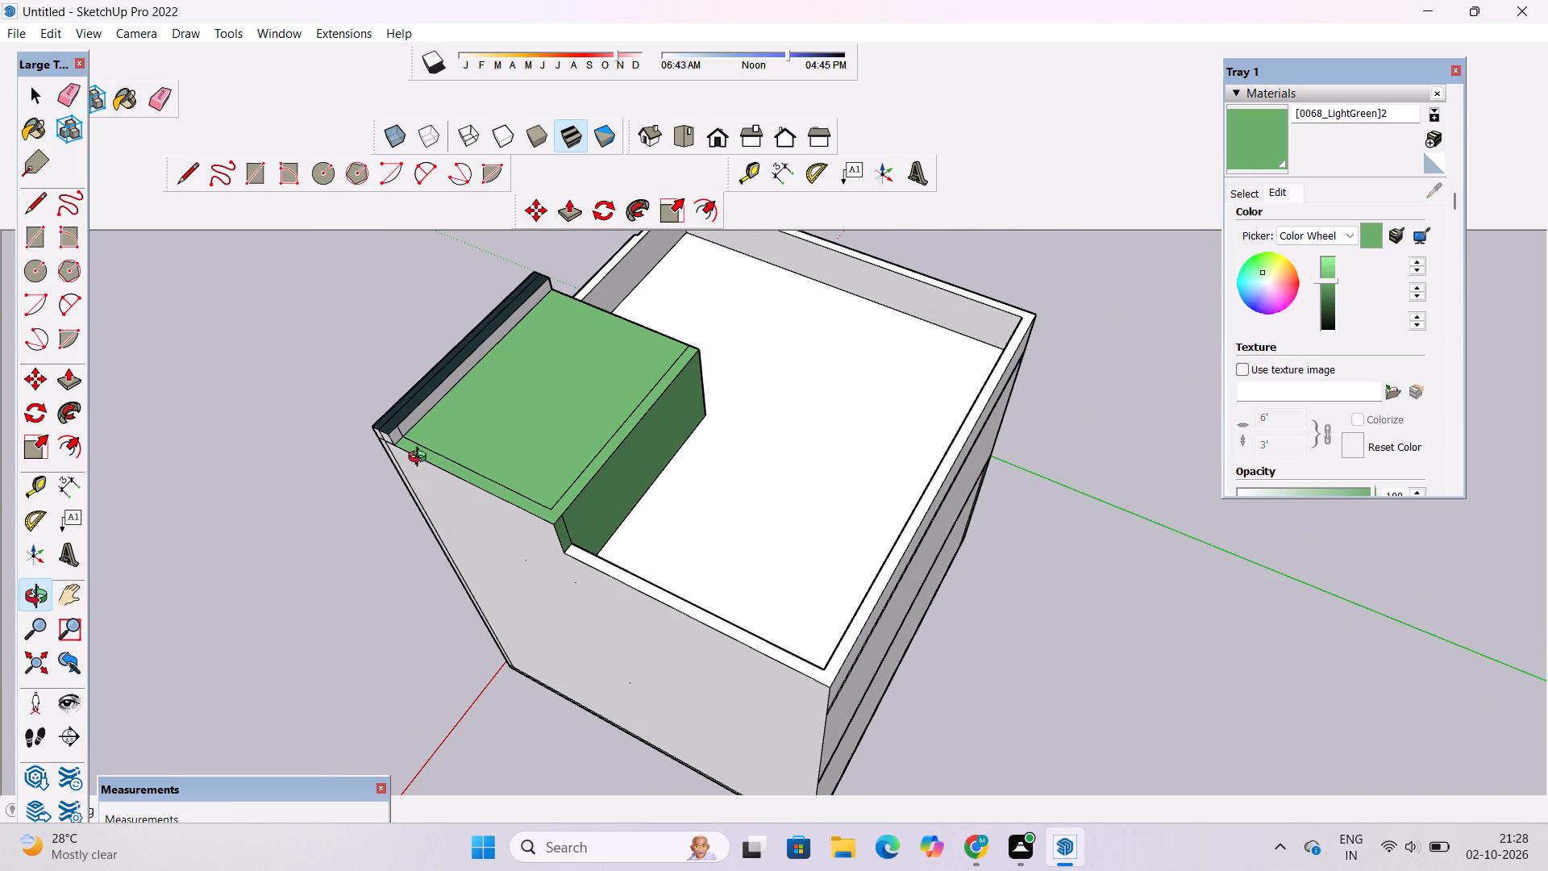
{"action": "scroll", "coordinate": [467, 439], "scroll_direction": "down", "scroll_amount": 5}
{"action": "left_click_drag", "start_coordinate": [383, 455], "coordinate": [727, 349]}
{"action": "scroll", "coordinate": [699, 368], "scroll_direction": "down", "scroll_amount": 5}
{"action": "left_click_drag", "start_coordinate": [590, 497], "coordinate": [974, 423]}
{"action": "scroll", "coordinate": [751, 469], "scroll_direction": "up", "scroll_amount": 4}
{"action": "left_click_drag", "start_coordinate": [698, 487], "coordinate": [786, 452]}
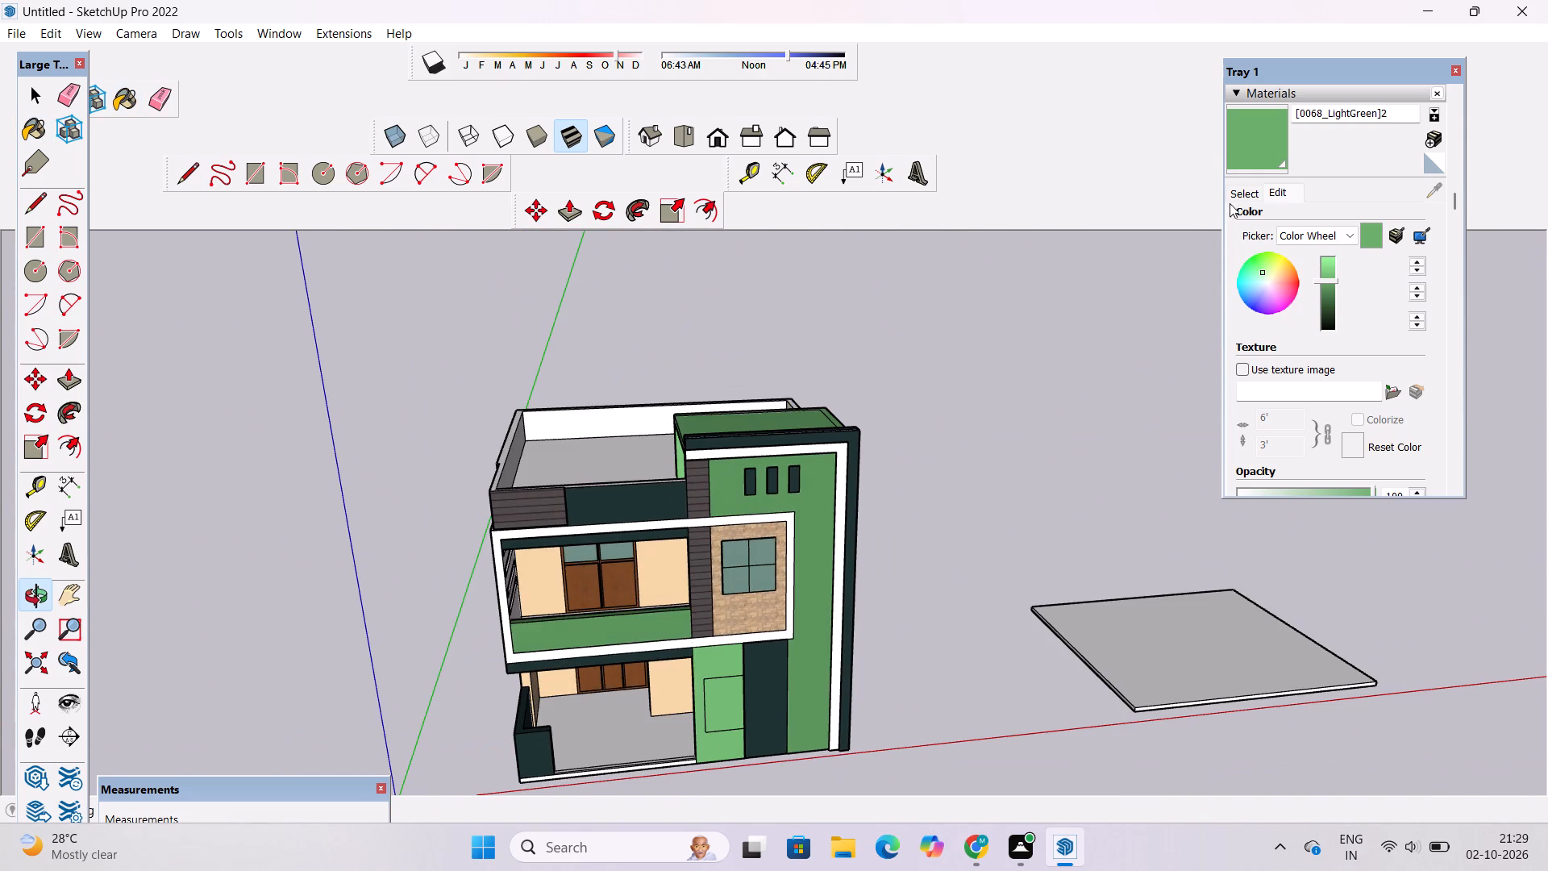
{"action": "left_click", "coordinate": [1251, 188]}
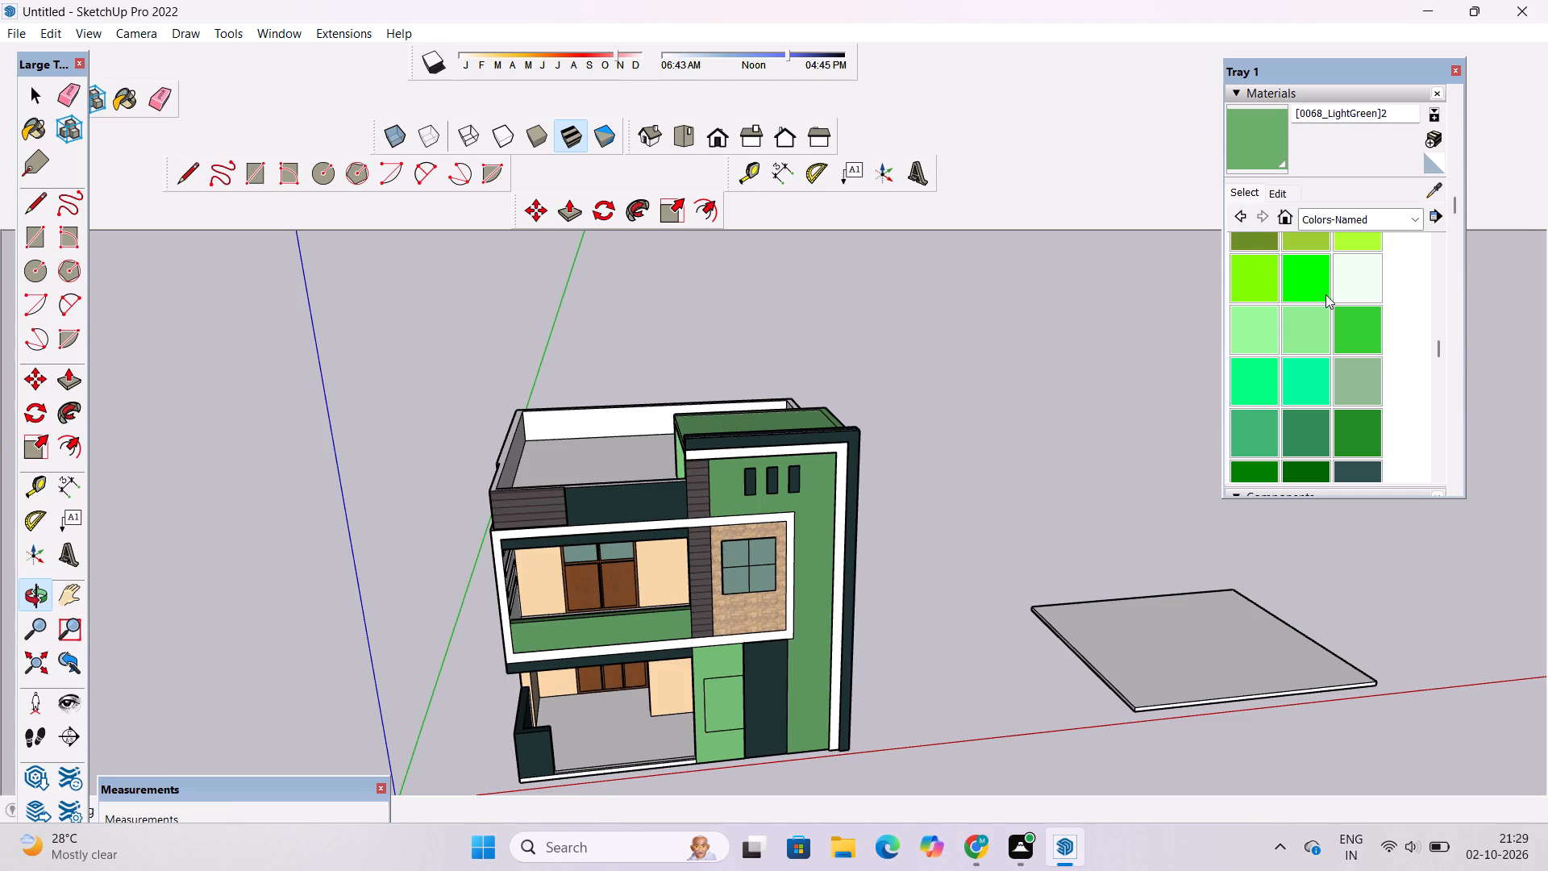
{"action": "scroll", "coordinate": [1321, 327], "scroll_direction": "down", "scroll_amount": 1}
{"action": "left_click", "coordinate": [1354, 385]}
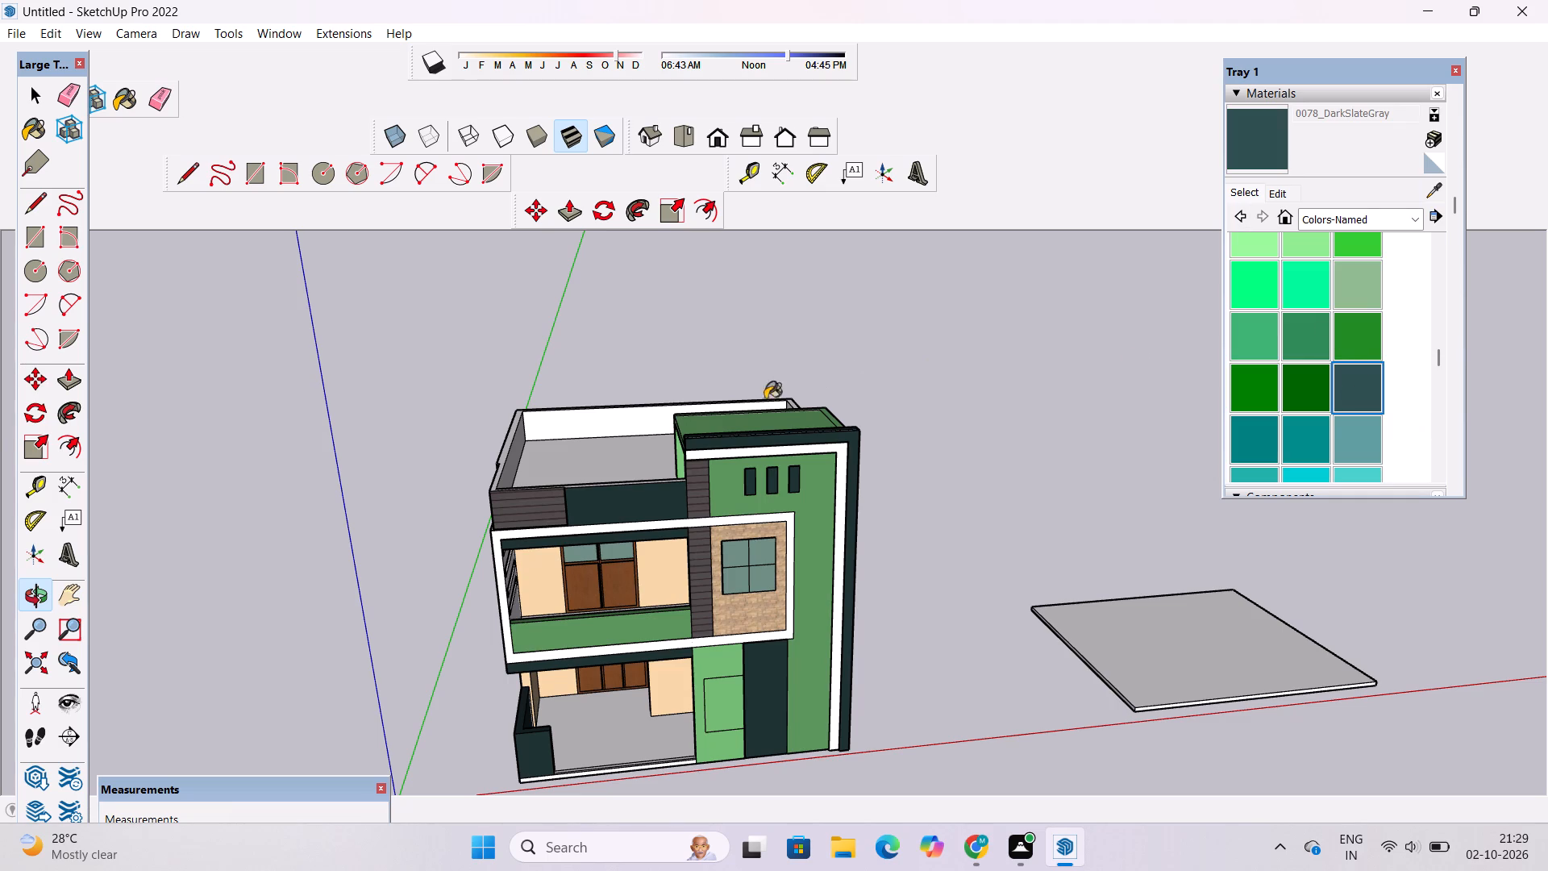
{"action": "scroll", "coordinate": [848, 393], "scroll_direction": "up", "scroll_amount": 1}
{"action": "key", "text": "o"}
{"action": "left_click_drag", "start_coordinate": [937, 434], "coordinate": [633, 365]}
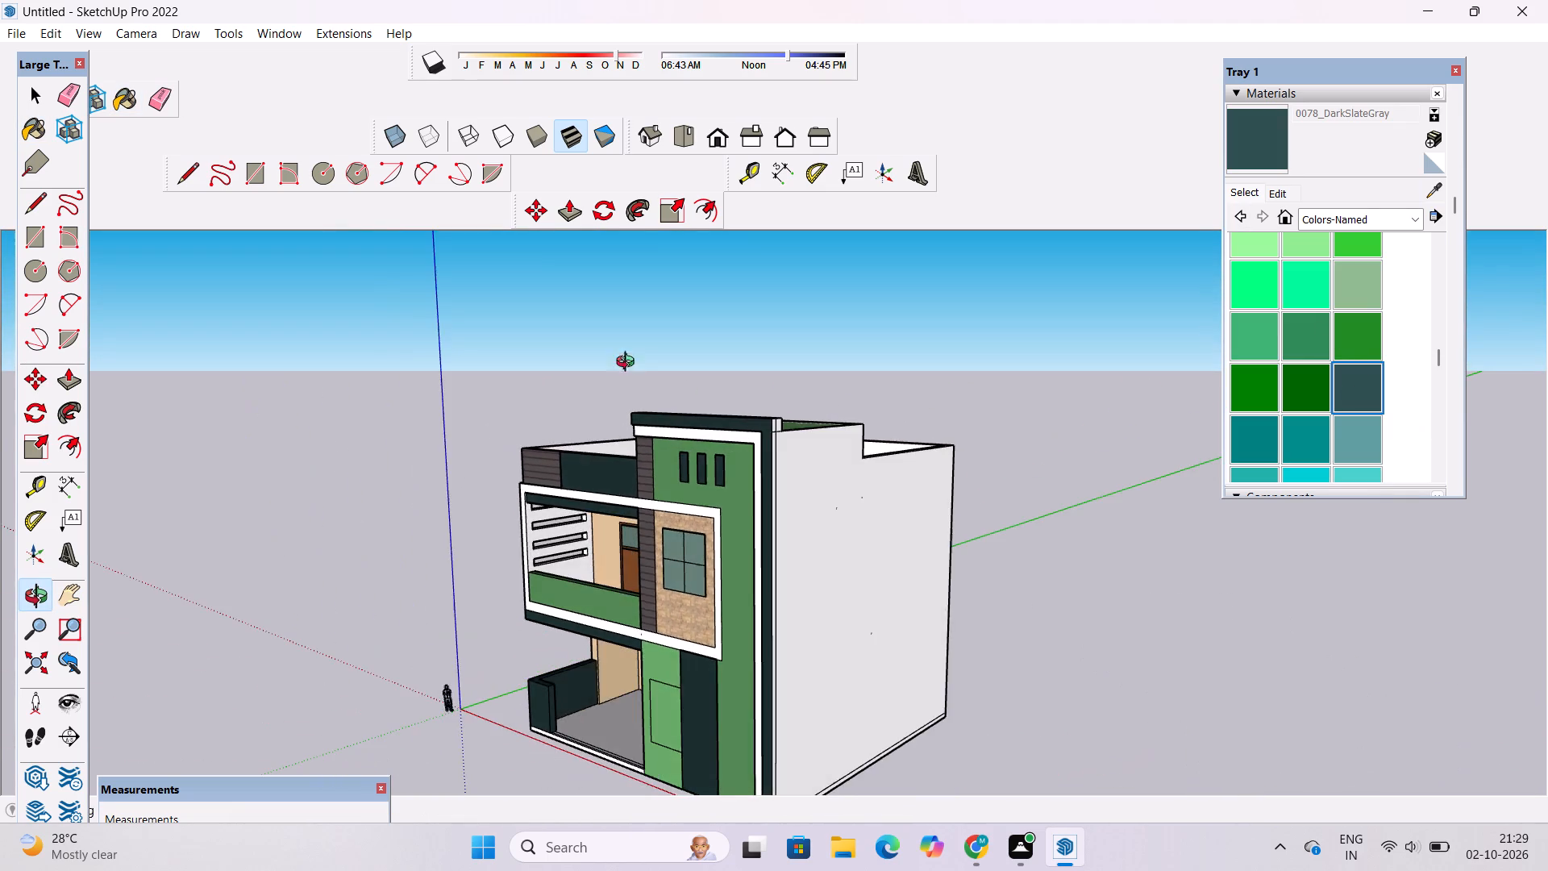
{"action": "scroll", "coordinate": [824, 456], "scroll_direction": "up", "scroll_amount": 7}
{"action": "left_click_drag", "start_coordinate": [848, 438], "coordinate": [793, 435]}
{"action": "scroll", "coordinate": [713, 419], "scroll_direction": "up", "scroll_amount": 2}
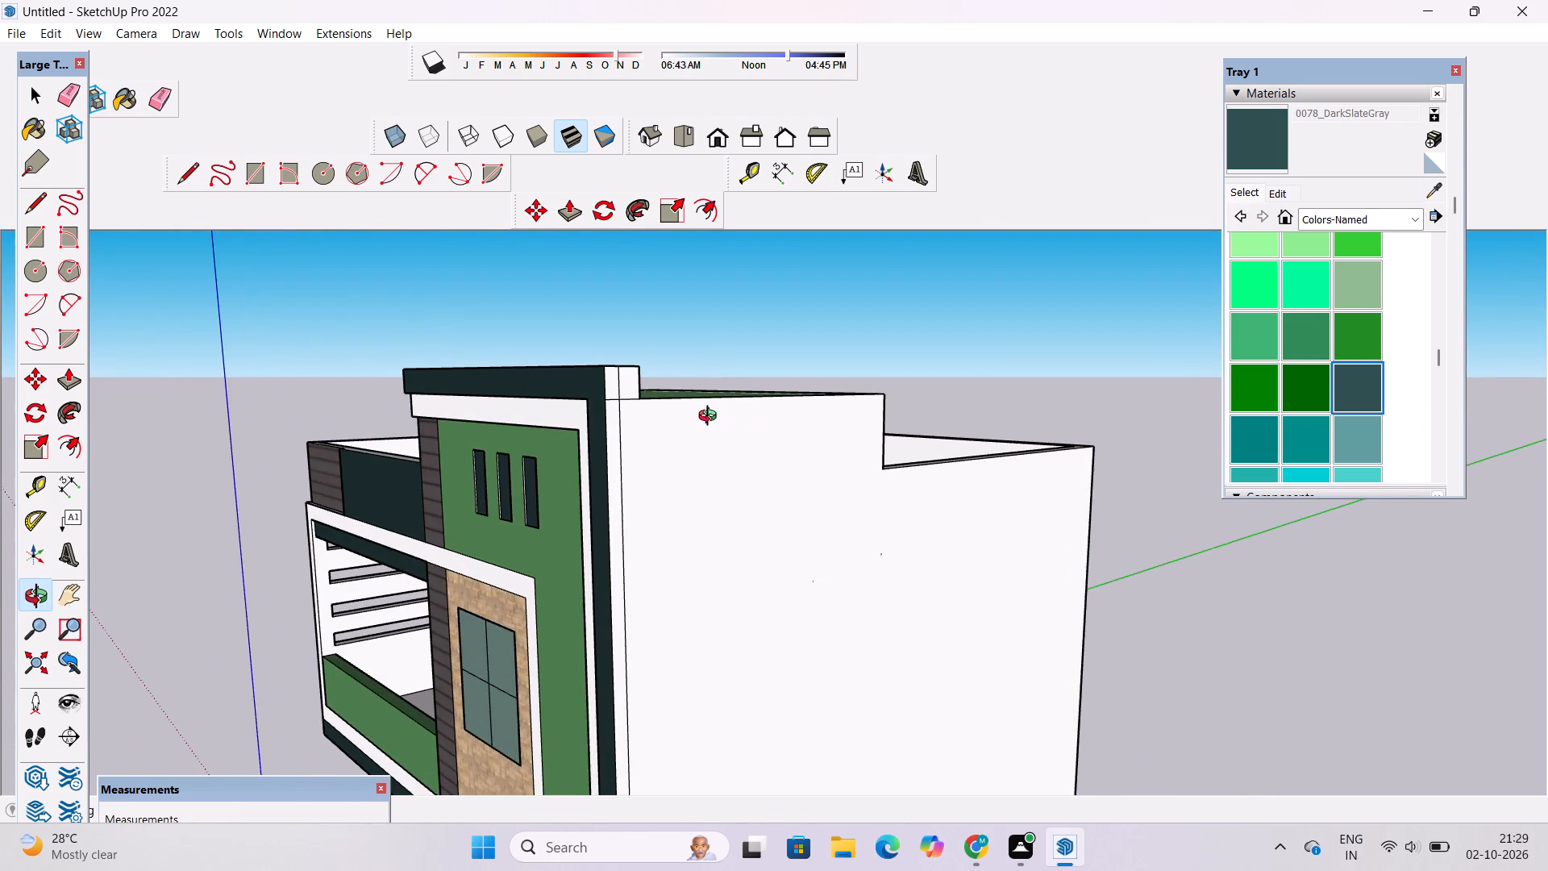
{"action": "left_click_drag", "start_coordinate": [697, 417], "coordinate": [672, 417]}
{"action": "scroll", "coordinate": [672, 417], "scroll_direction": "up", "scroll_amount": 2}
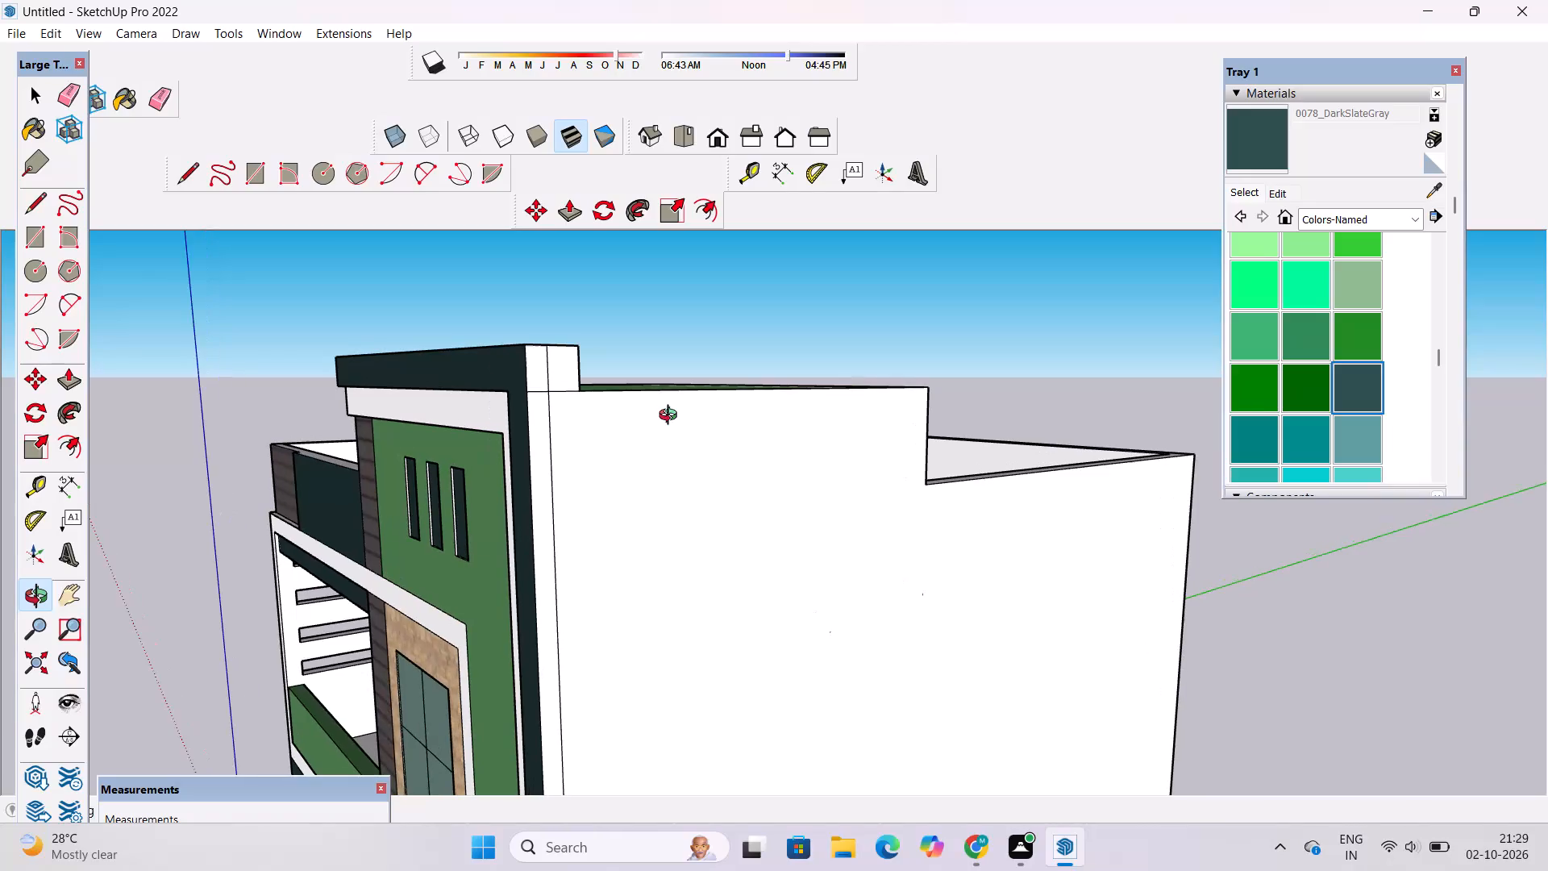
{"action": "left_click_drag", "start_coordinate": [655, 402], "coordinate": [618, 404]}
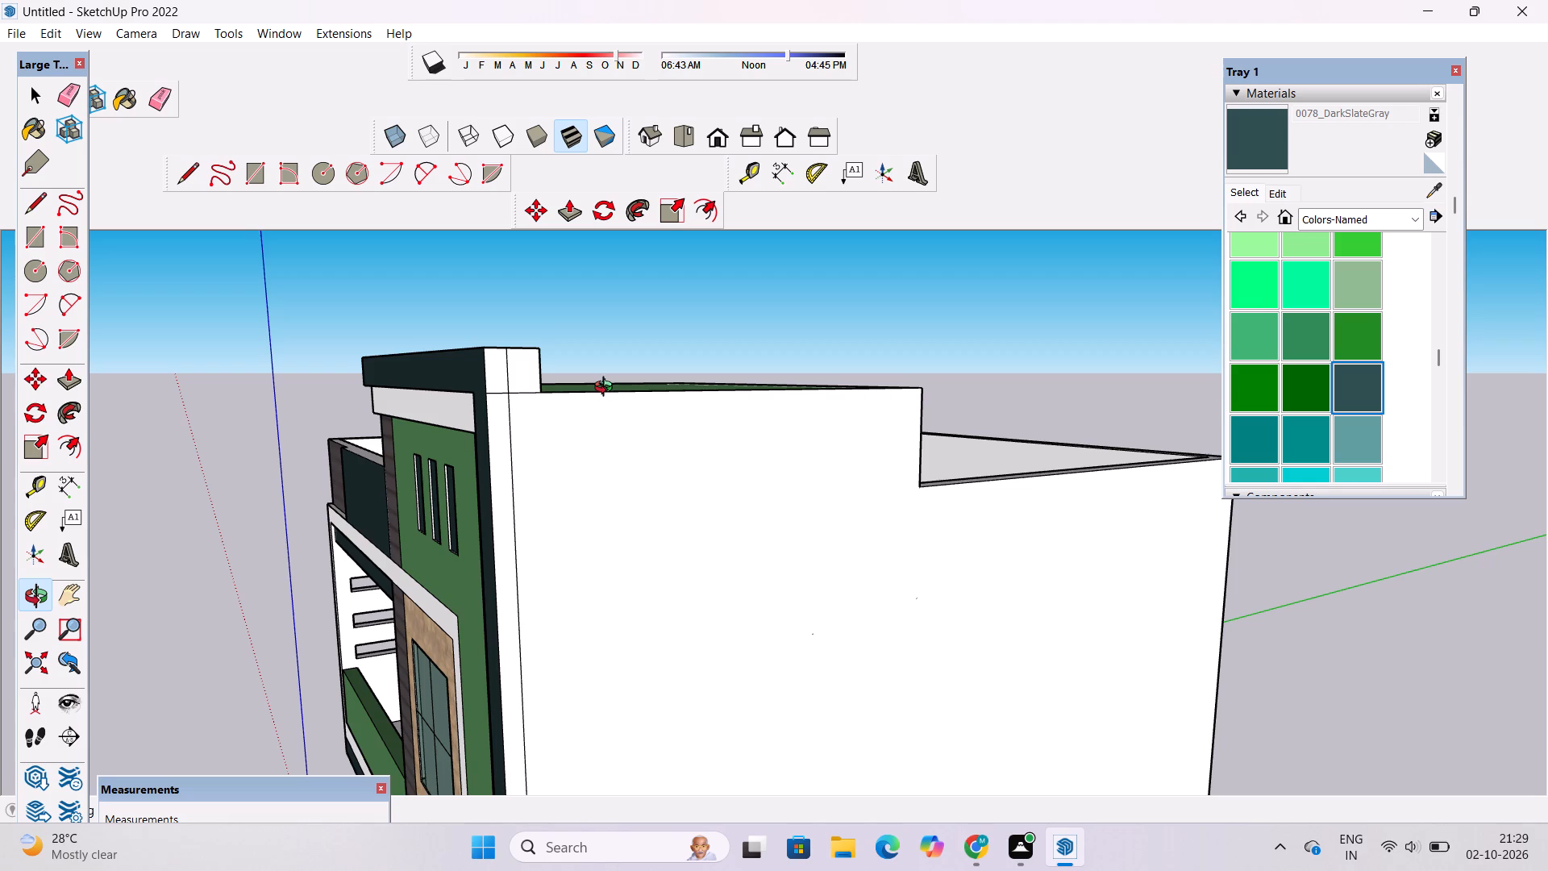
{"action": "scroll", "coordinate": [610, 388], "scroll_direction": "down", "scroll_amount": 1}
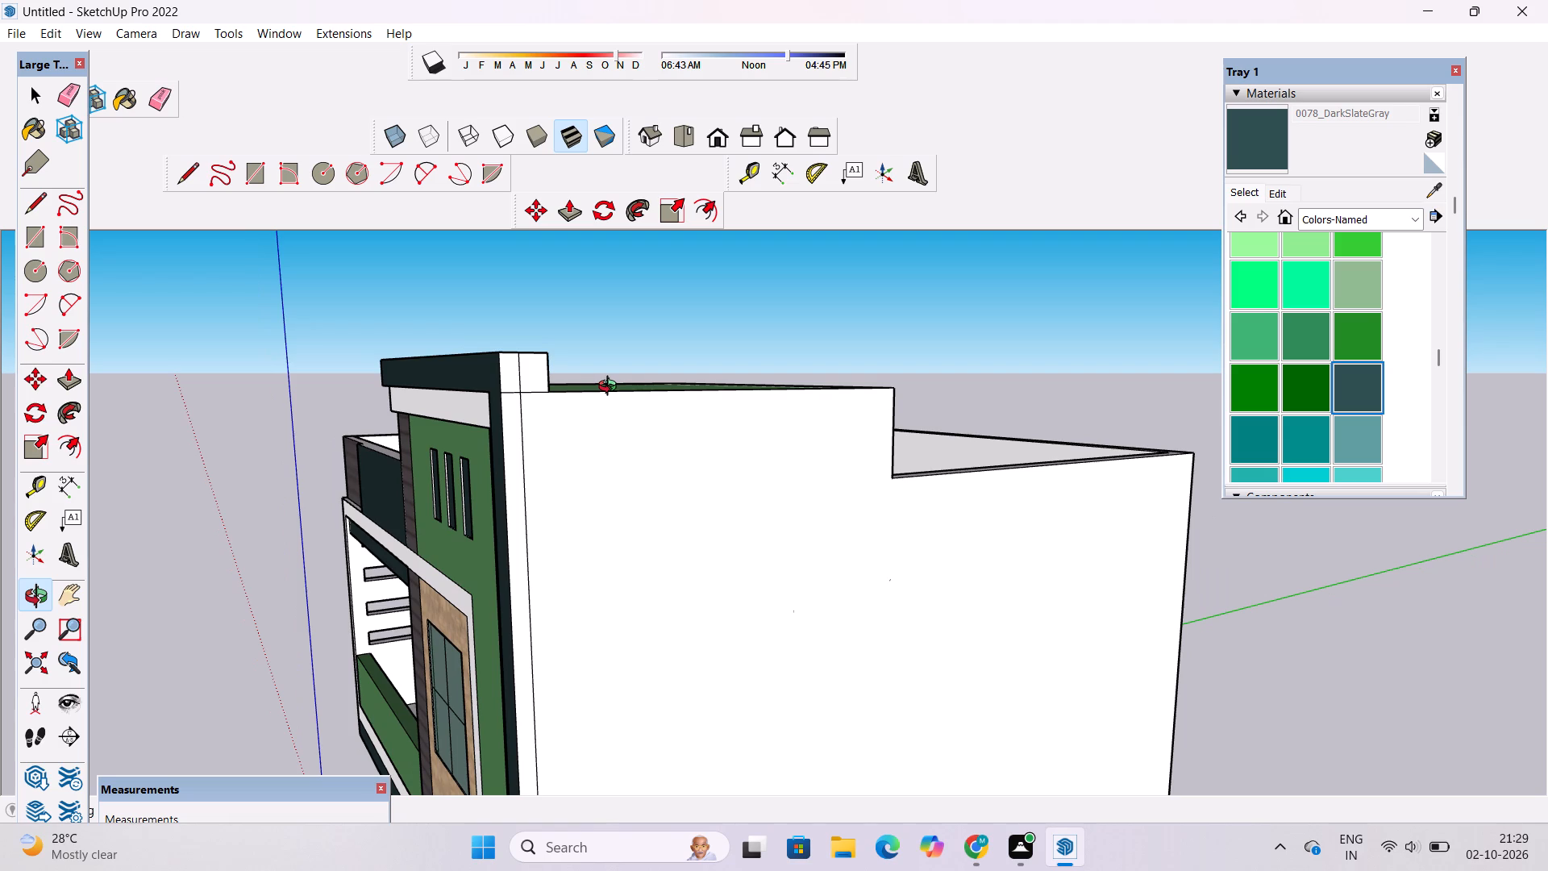
{"action": "scroll", "coordinate": [611, 388], "scroll_direction": "down", "scroll_amount": 2}
{"action": "scroll", "coordinate": [611, 388], "scroll_direction": "up", "scroll_amount": 1}
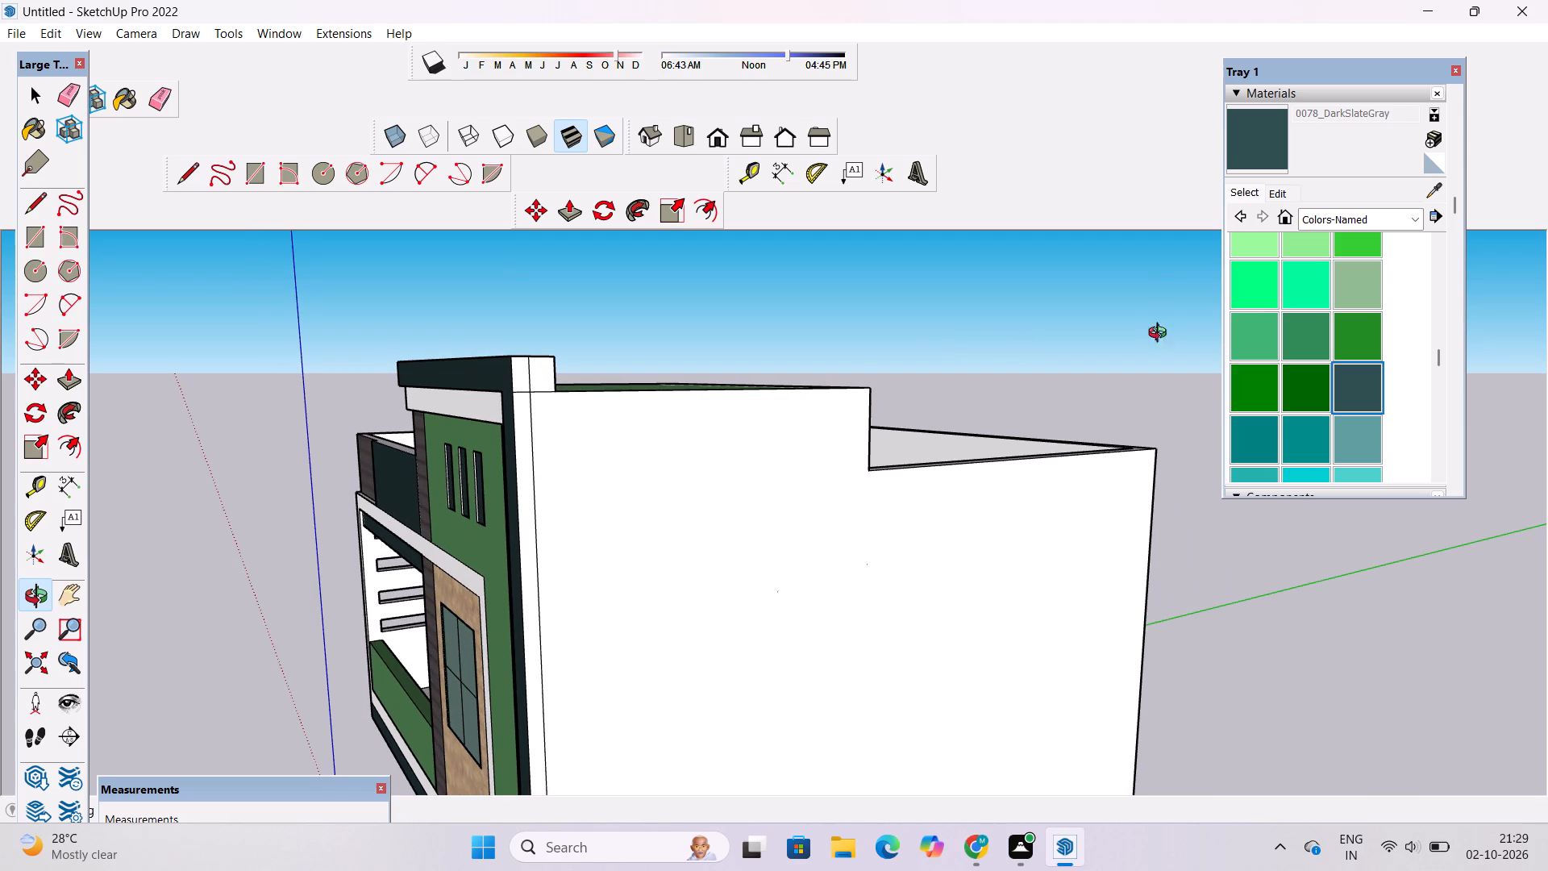
{"action": "left_click", "coordinate": [1244, 138]}
{"action": "scroll", "coordinate": [542, 377], "scroll_direction": "up", "scroll_amount": 4}
{"action": "left_click", "coordinate": [540, 377]}
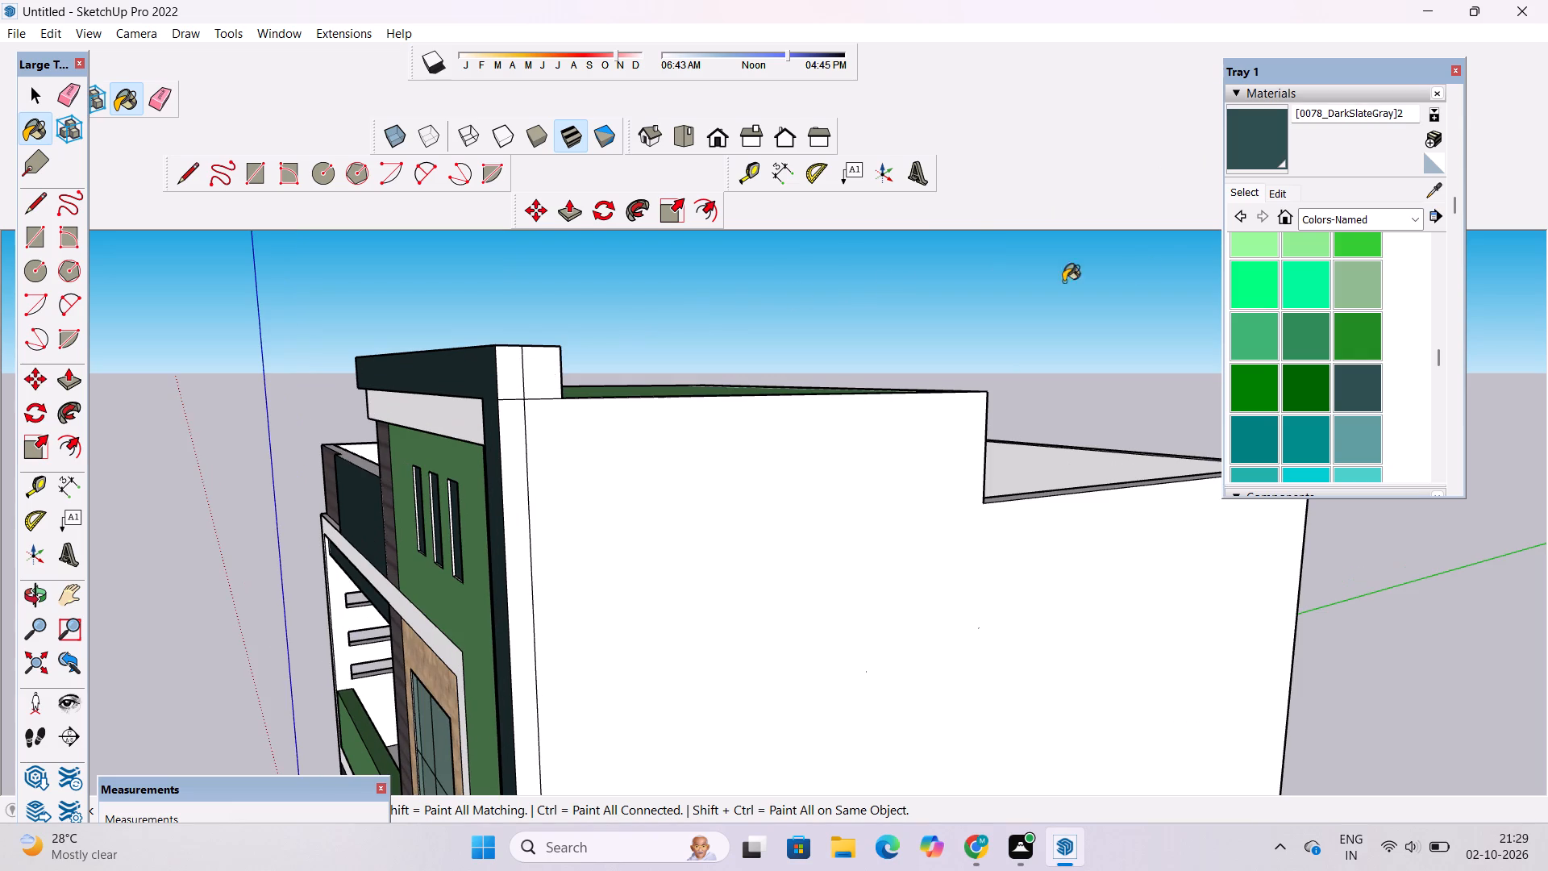
Darken 0078_DarkSlateGray to near black and paint the remaining end face of the roof band and the vertical strip below it.
{"action": "left_click", "coordinate": [1280, 195]}
{"action": "left_click", "coordinate": [1332, 316]}
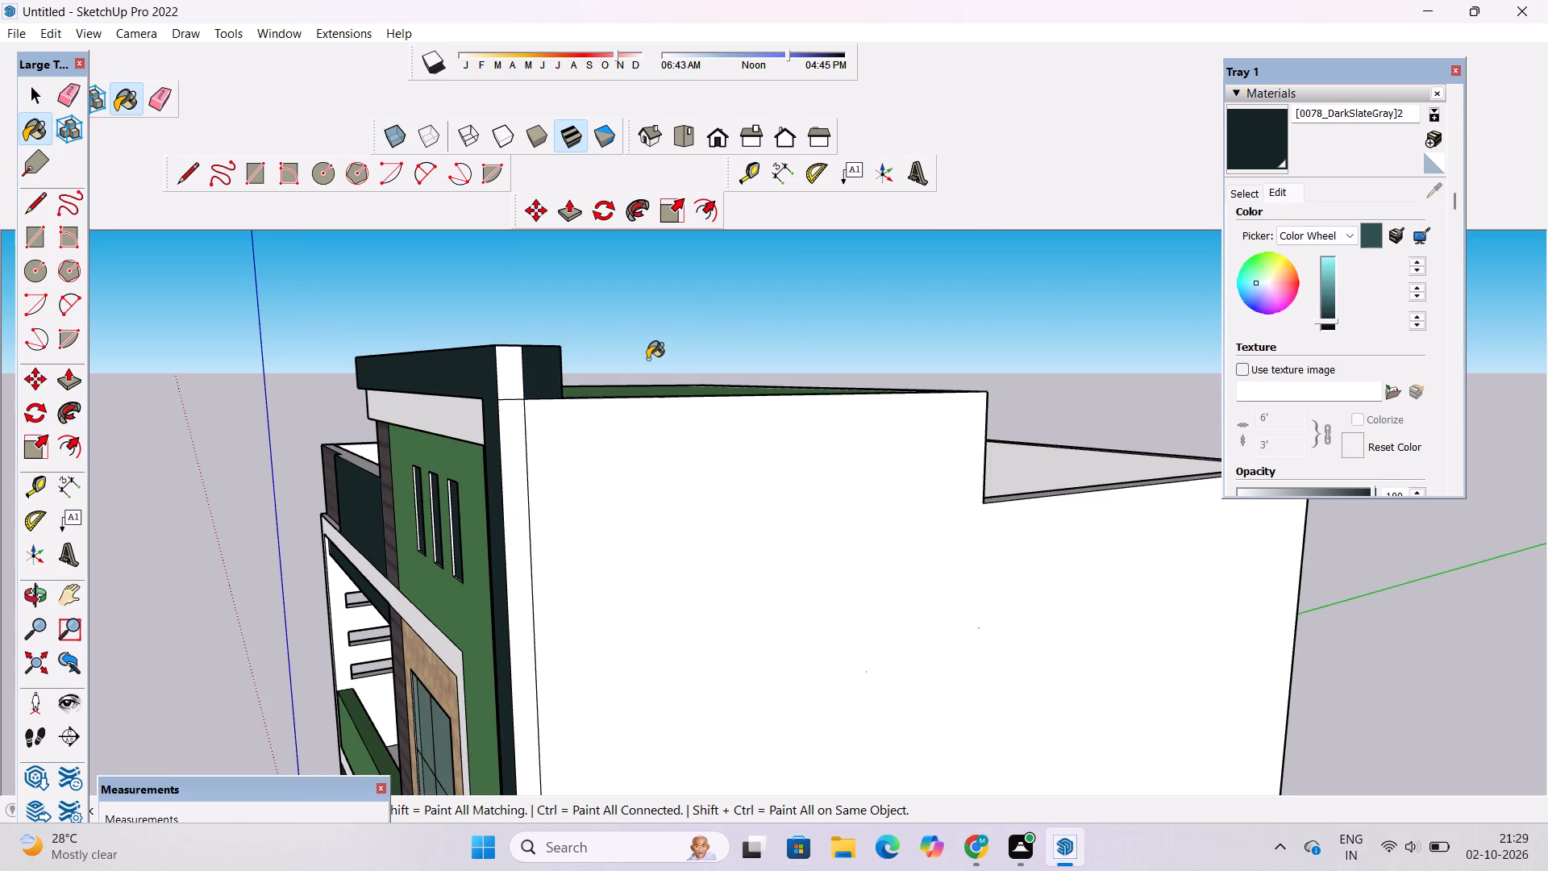
{"action": "left_click", "coordinate": [510, 374]}
{"action": "left_click", "coordinate": [509, 407]}
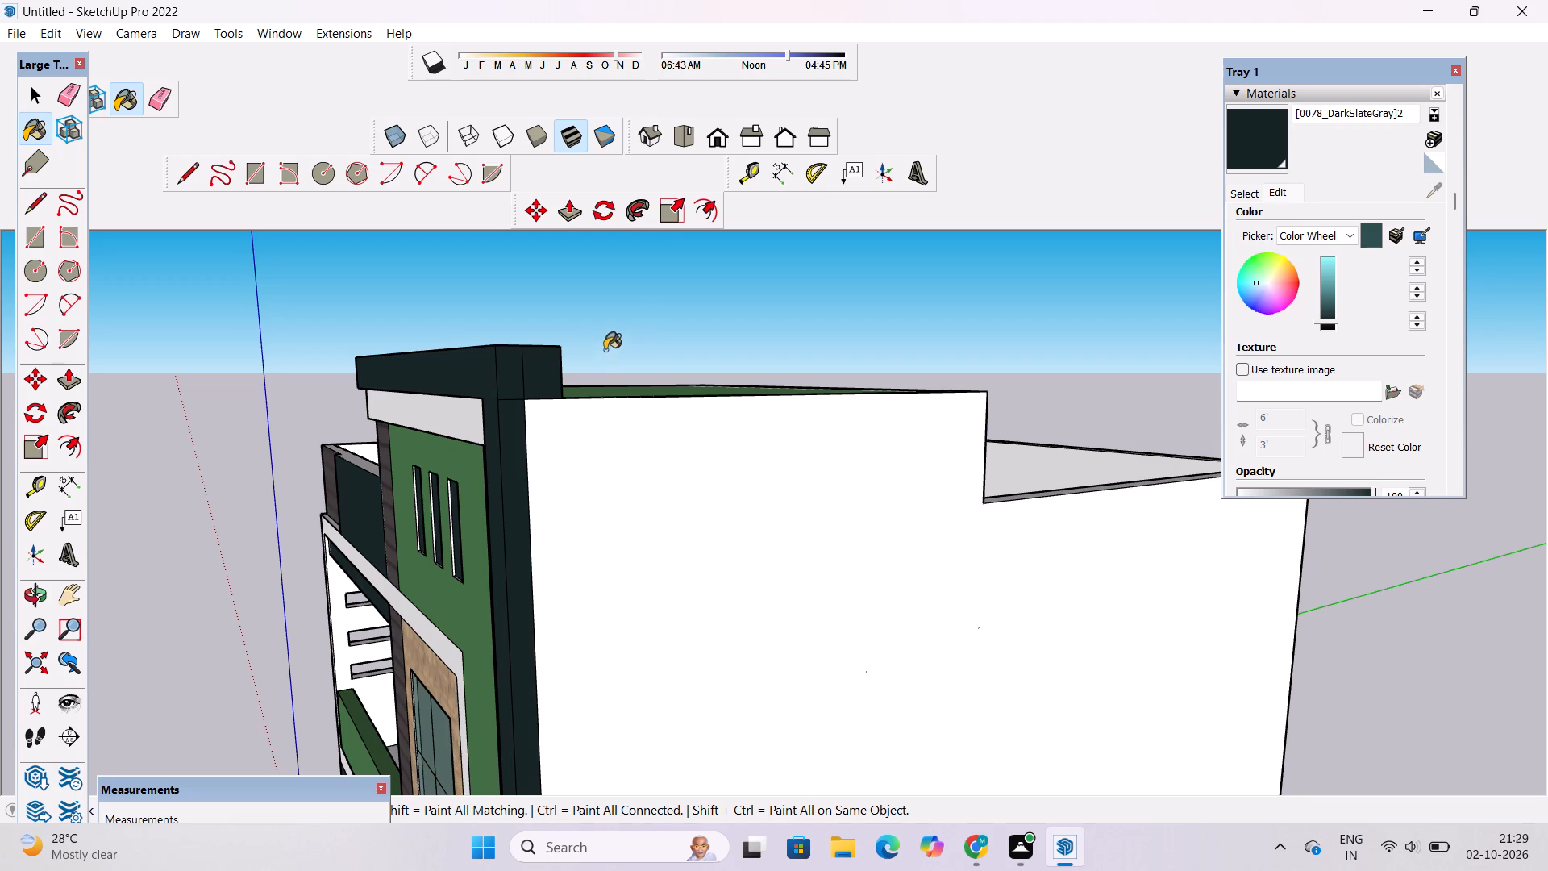
Paint the inner face of the side beam along the ground-floor porch ceiling with the darkened 0078_DarkSlateGray.
{"action": "left_click", "coordinate": [725, 148]}
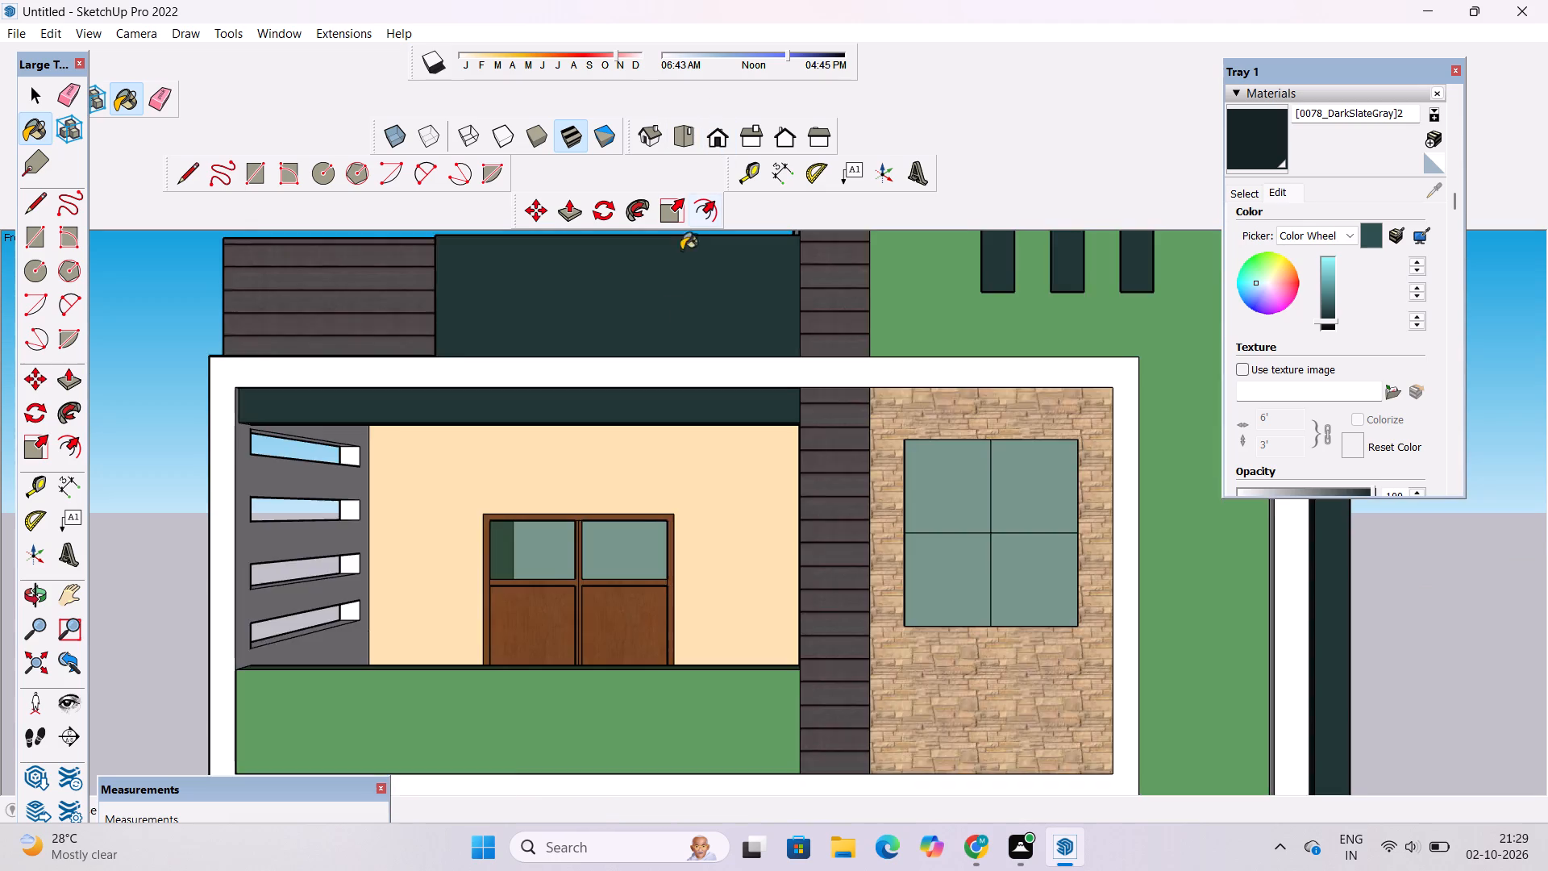
{"action": "scroll", "coordinate": [627, 344], "scroll_direction": "down", "scroll_amount": 6}
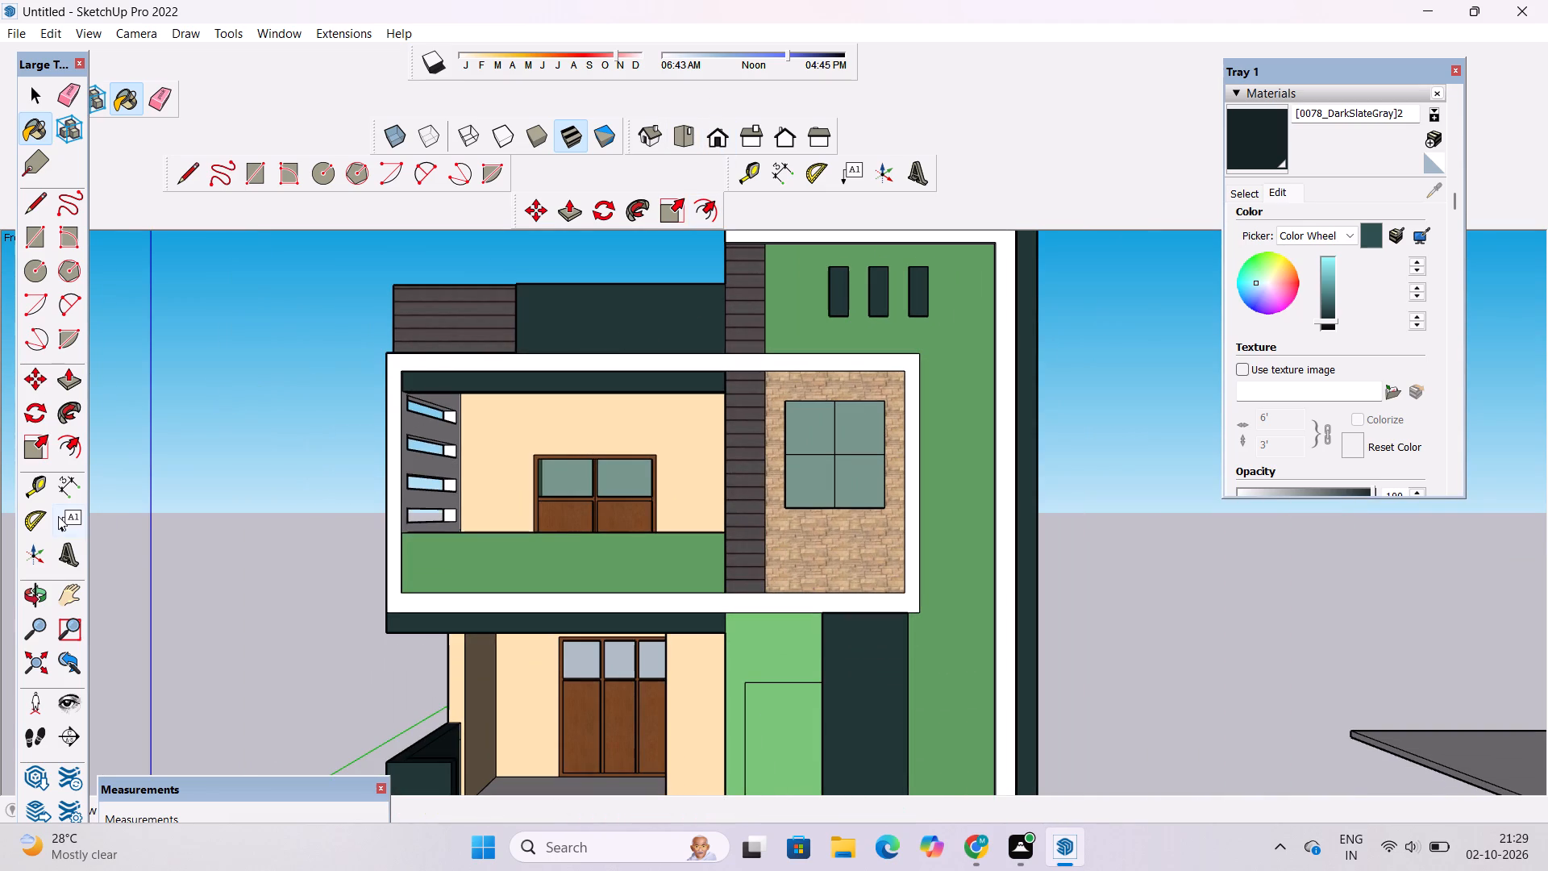
{"action": "left_click", "coordinate": [46, 593]}
{"action": "scroll", "coordinate": [466, 468], "scroll_direction": "down", "scroll_amount": 5}
{"action": "scroll", "coordinate": [465, 462], "scroll_direction": "up", "scroll_amount": 2}
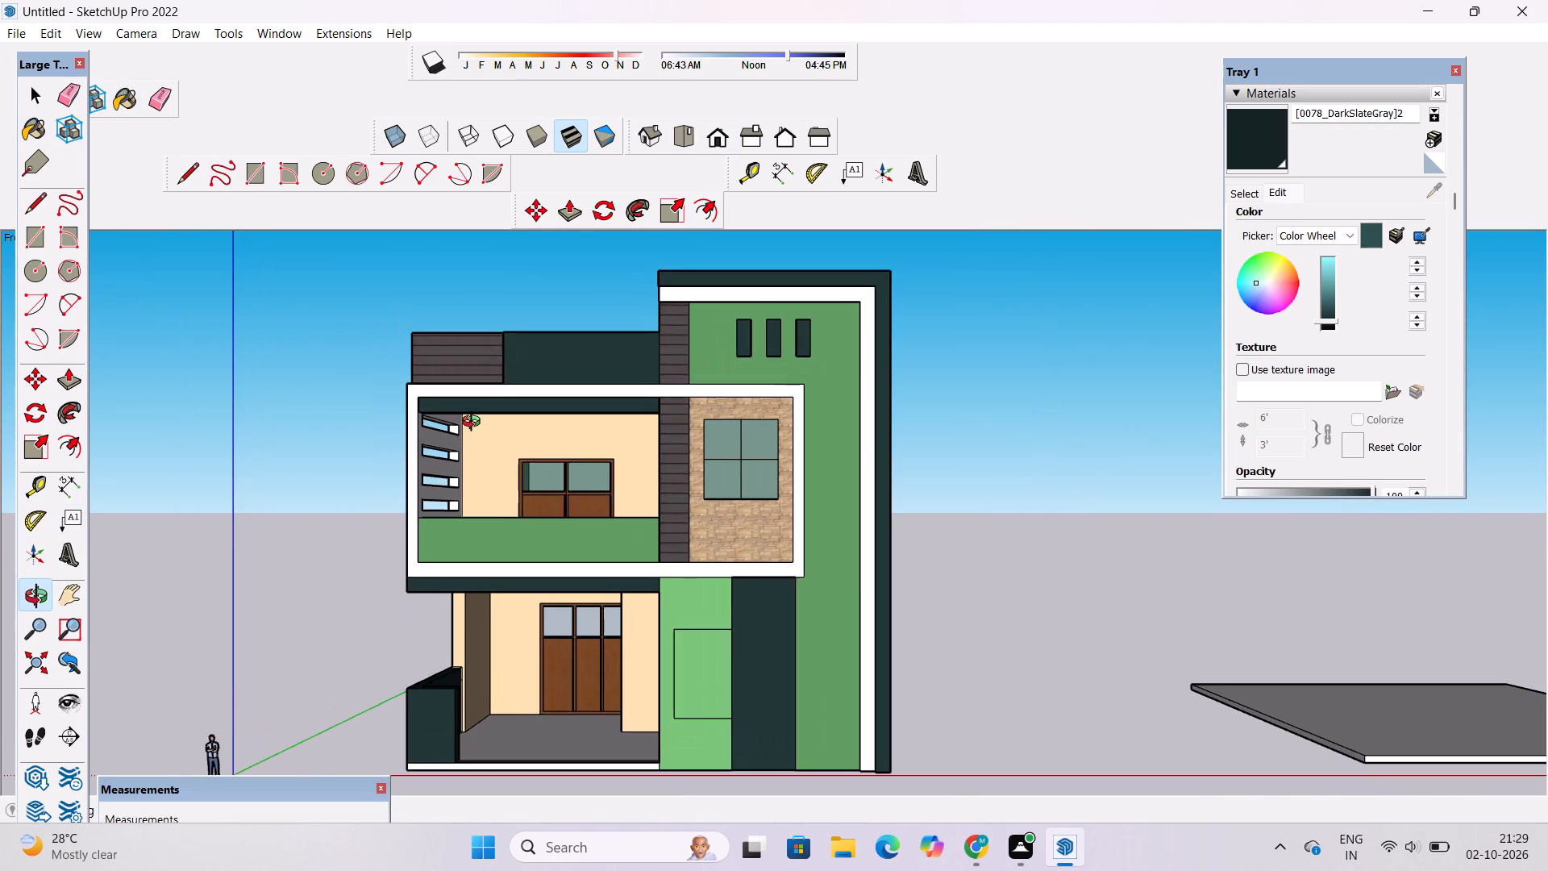
{"action": "scroll", "coordinate": [475, 423], "scroll_direction": "up", "scroll_amount": 1}
{"action": "left_click_drag", "start_coordinate": [447, 422], "coordinate": [498, 462]}
{"action": "scroll", "coordinate": [417, 431], "scroll_direction": "down", "scroll_amount": 4}
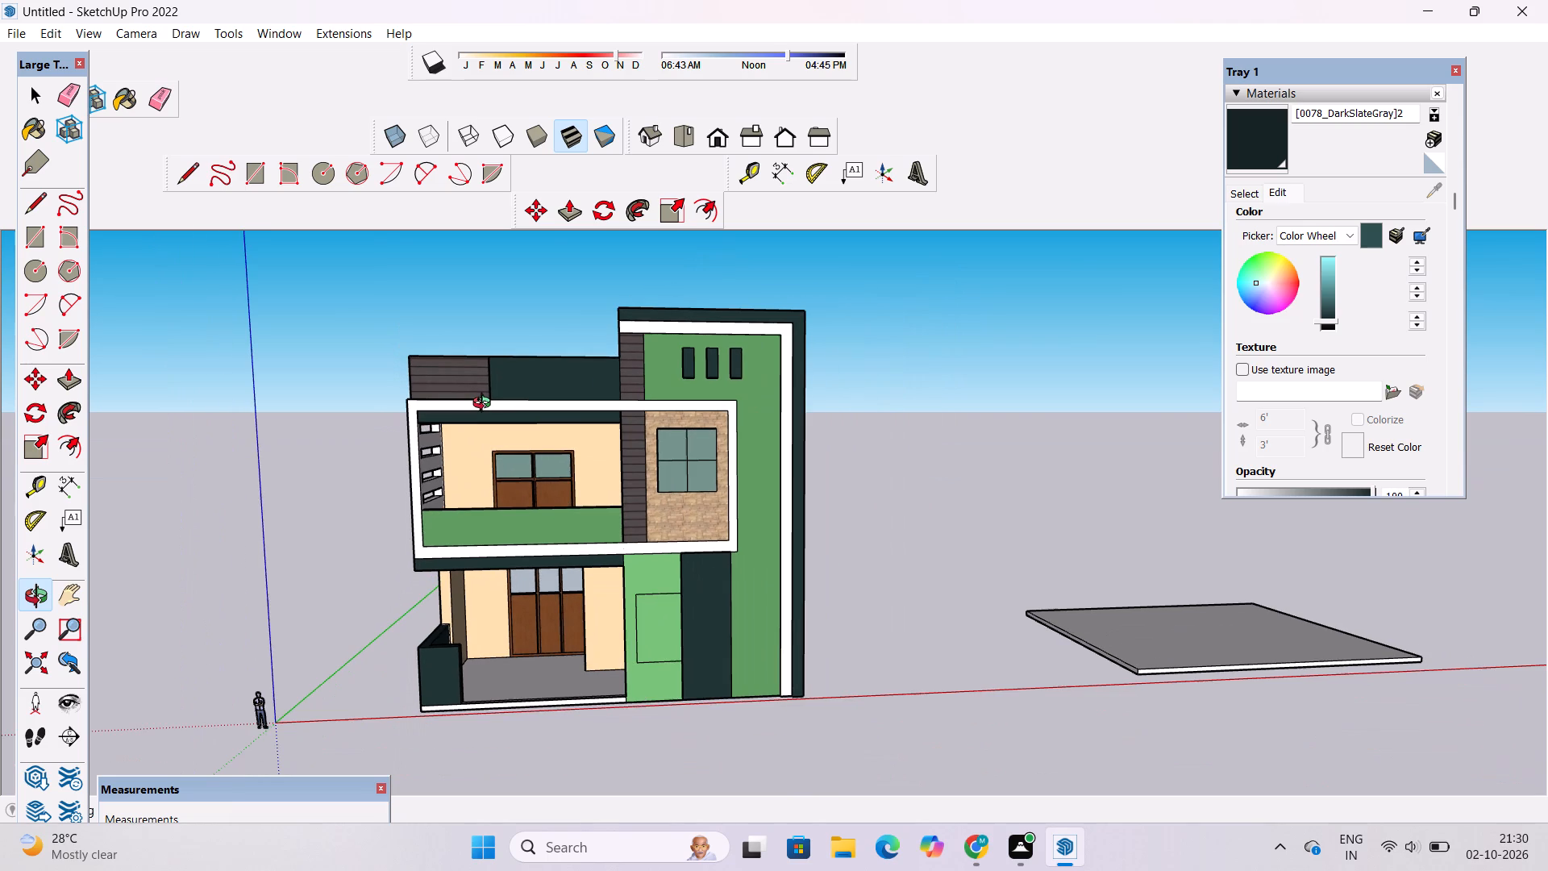
{"action": "scroll", "coordinate": [485, 405], "scroll_direction": "up", "scroll_amount": 1}
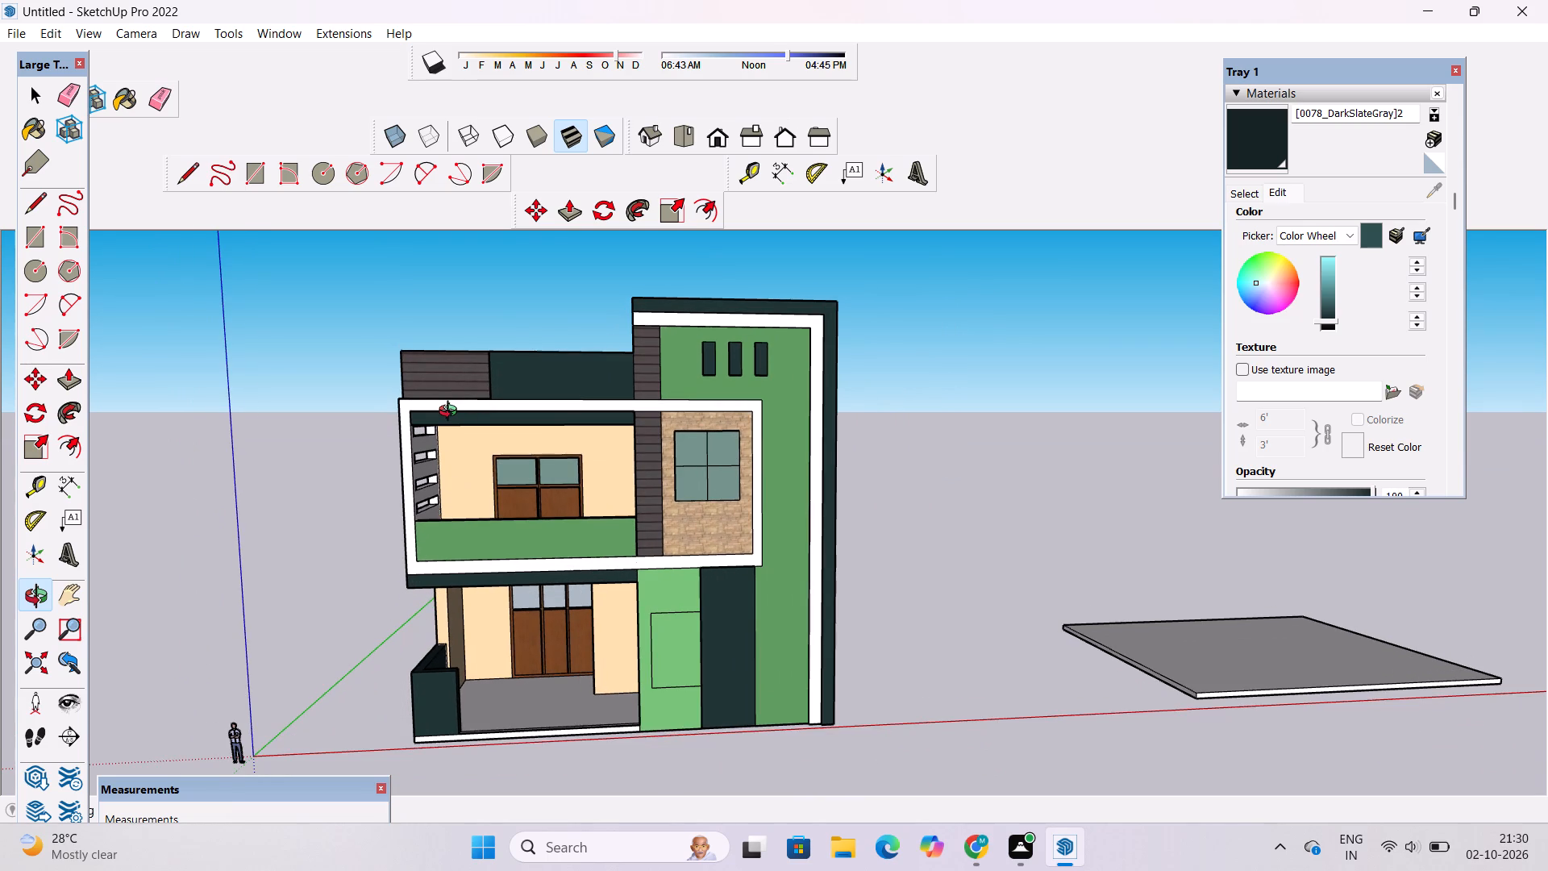
{"action": "scroll", "coordinate": [451, 415], "scroll_direction": "down", "scroll_amount": 3}
{"action": "scroll", "coordinate": [451, 417], "scroll_direction": "up", "scroll_amount": 5}
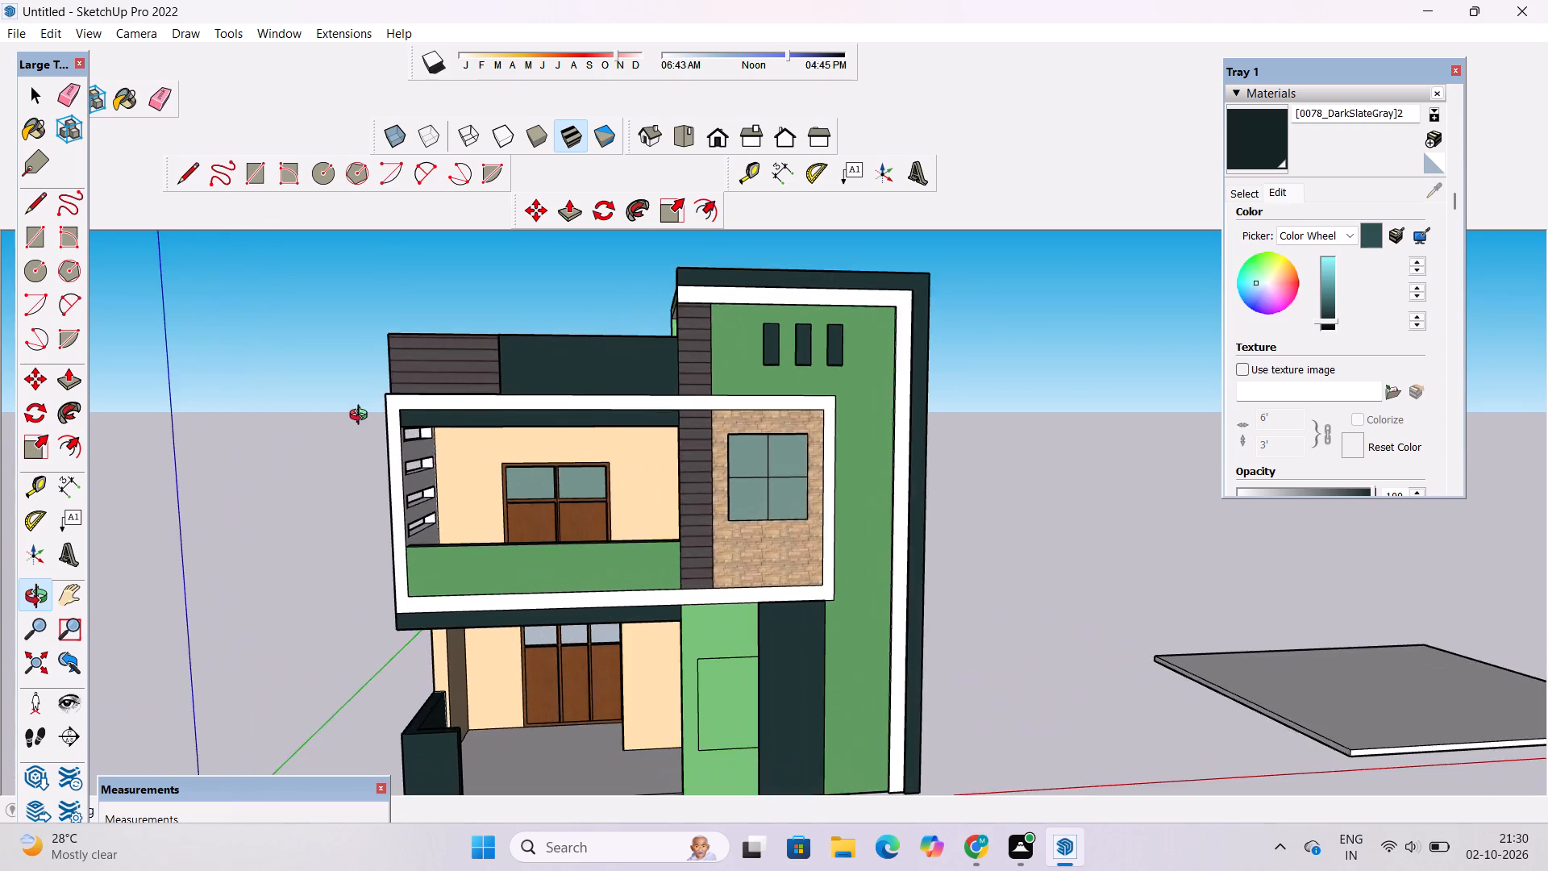
{"action": "scroll", "coordinate": [342, 417], "scroll_direction": "down", "scroll_amount": 4}
{"action": "left_click_drag", "start_coordinate": [343, 419], "coordinate": [437, 326]}
{"action": "scroll", "coordinate": [458, 348], "scroll_direction": "up", "scroll_amount": 3}
{"action": "left_click_drag", "start_coordinate": [605, 382], "coordinate": [465, 274]}
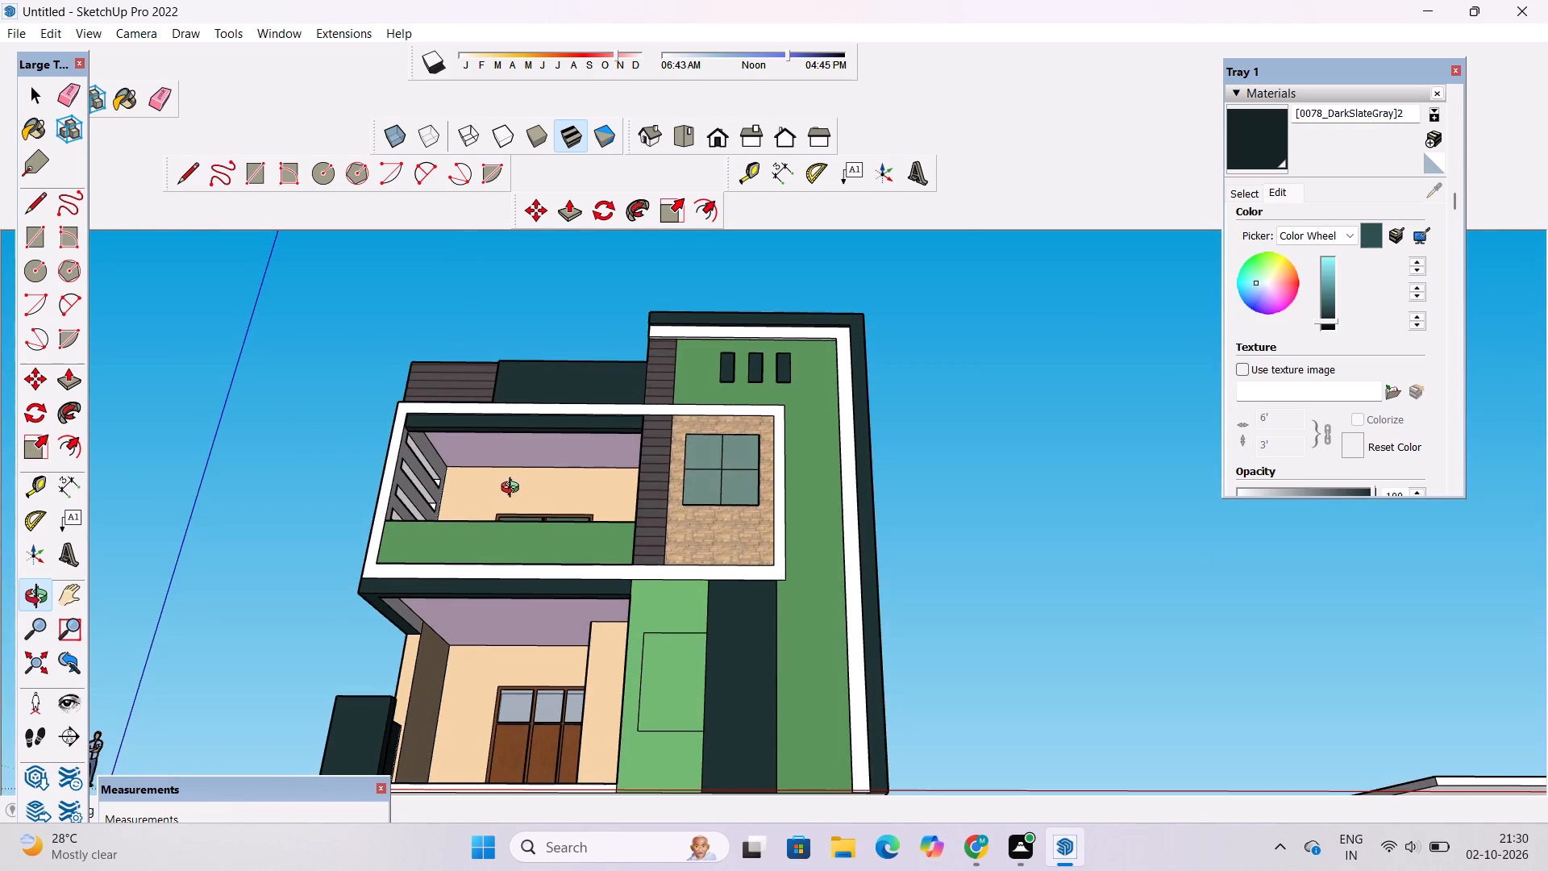
{"action": "left_click_drag", "start_coordinate": [437, 432], "coordinate": [384, 402]}
{"action": "scroll", "coordinate": [386, 396], "scroll_direction": "down", "scroll_amount": 5}
{"action": "left_click_drag", "start_coordinate": [443, 581], "coordinate": [451, 512]}
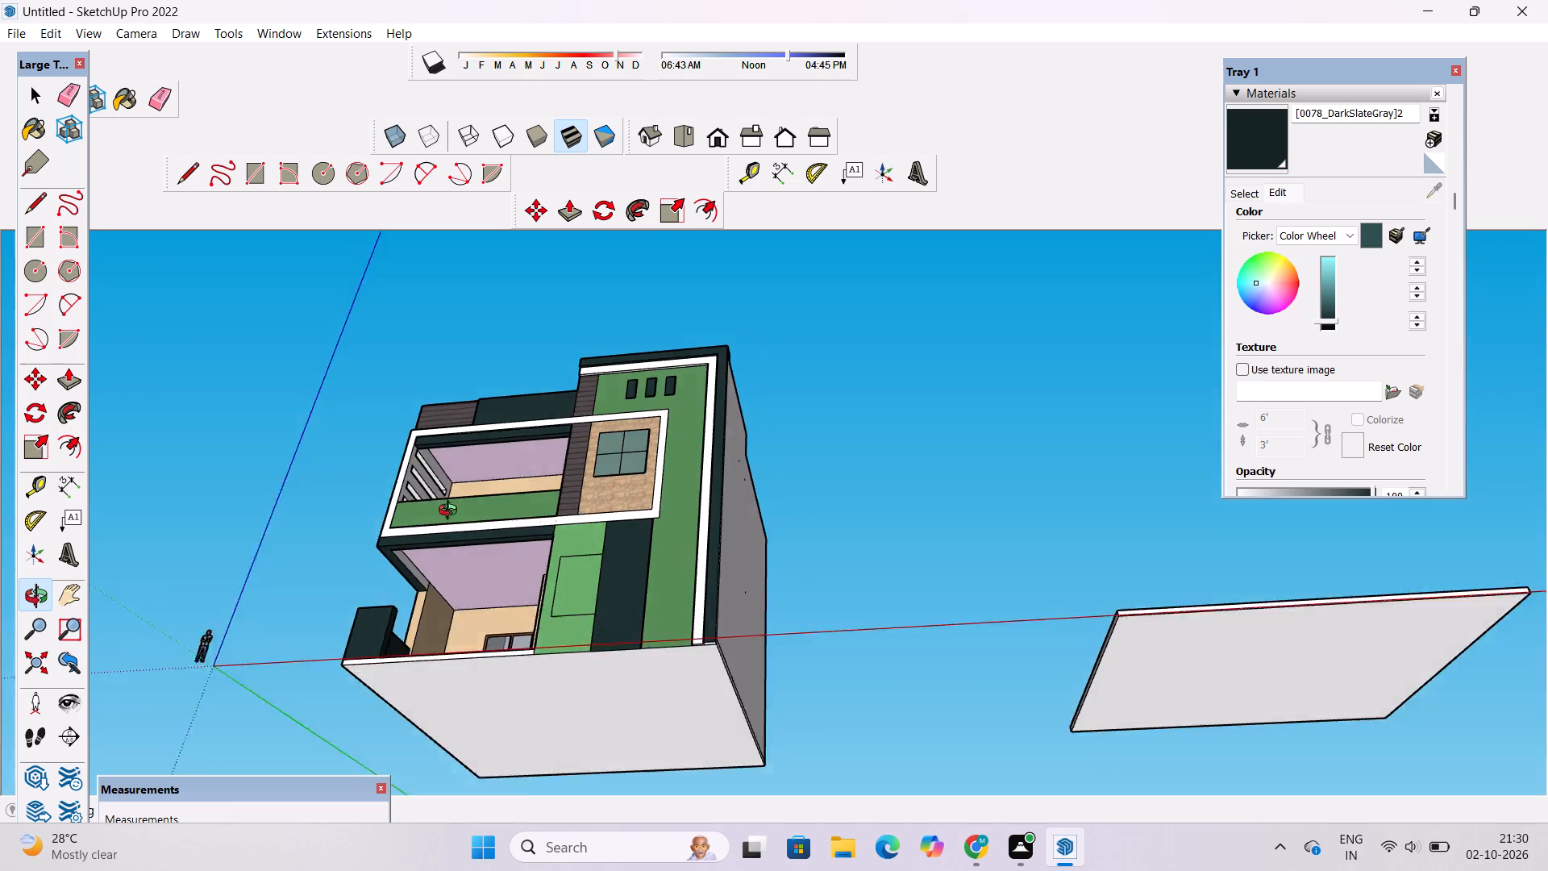
{"action": "left_click_drag", "start_coordinate": [451, 512], "coordinate": [457, 460]}
{"action": "scroll", "coordinate": [457, 530], "scroll_direction": "up", "scroll_amount": 5}
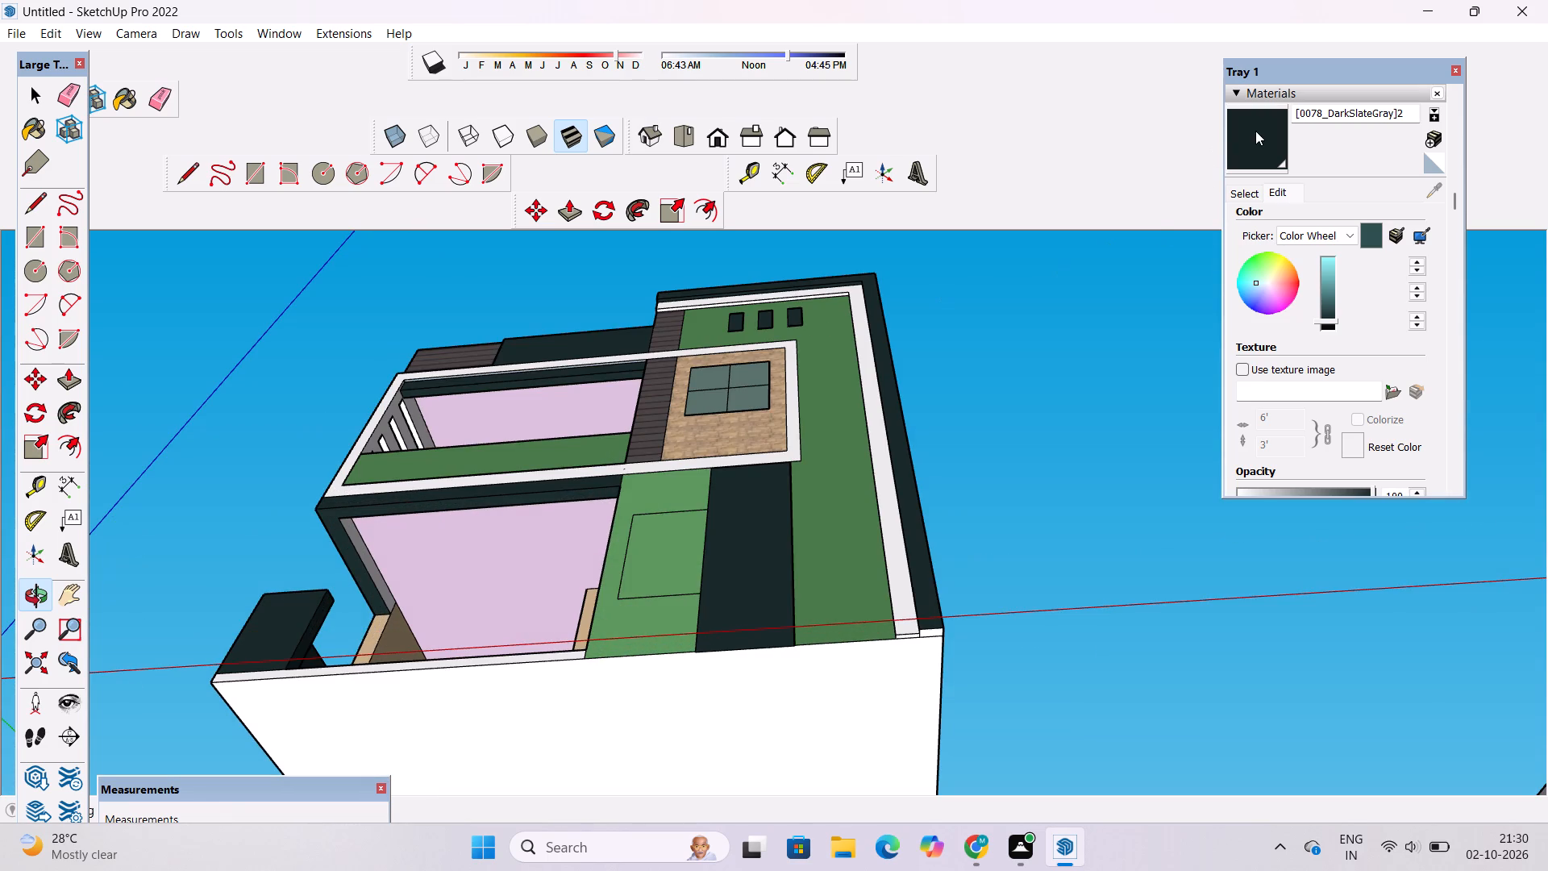
{"action": "left_click", "coordinate": [1255, 131]}
{"action": "scroll", "coordinate": [377, 580], "scroll_direction": "up", "scroll_amount": 15}
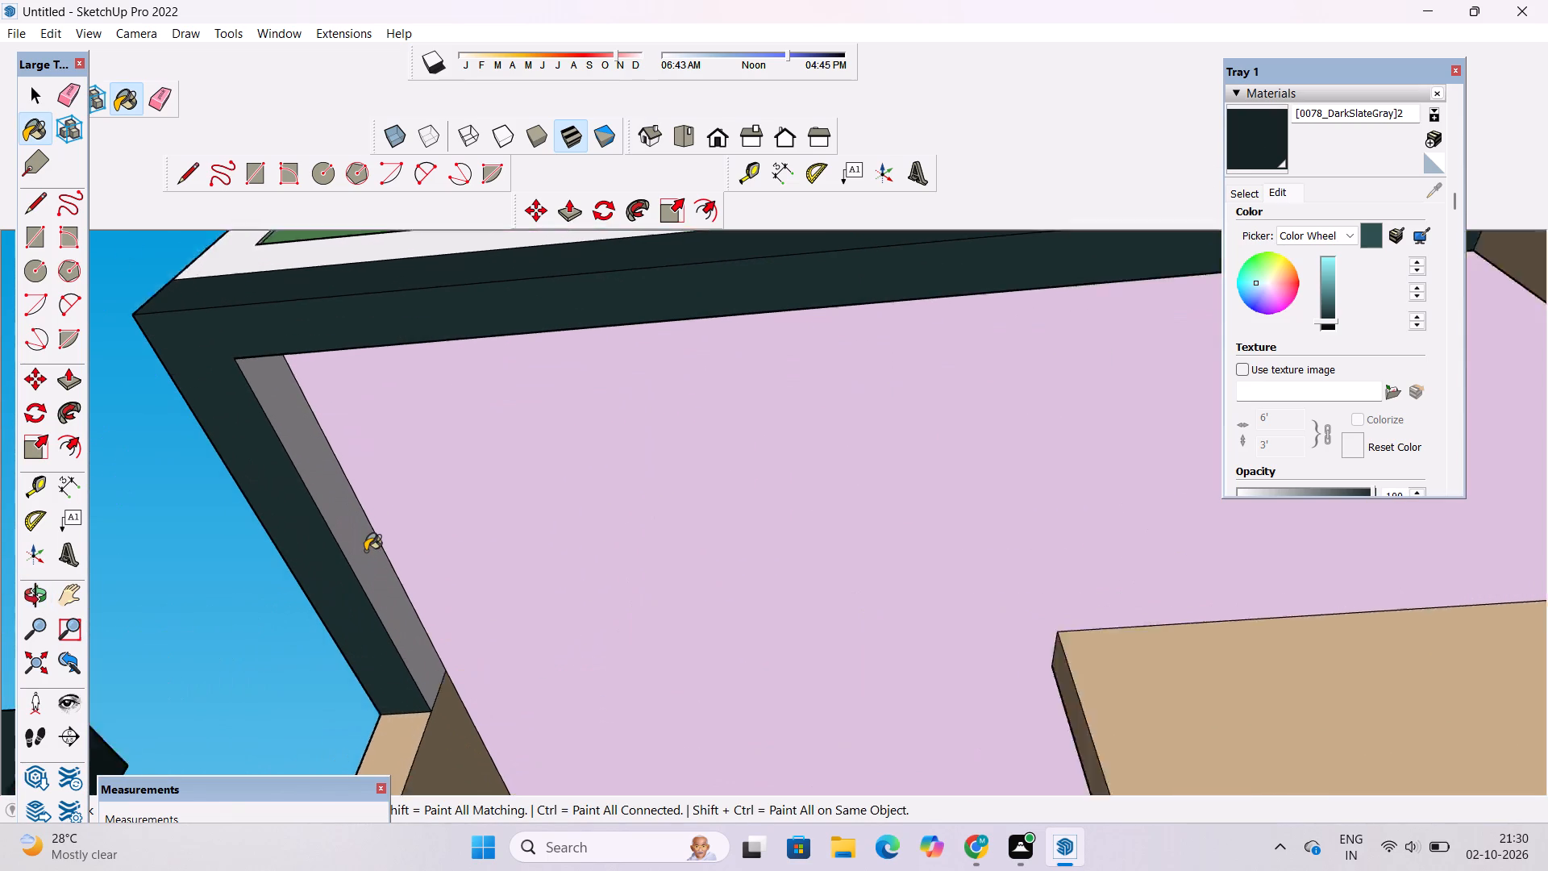
{"action": "scroll", "coordinate": [365, 551], "scroll_direction": "up", "scroll_amount": 1}
{"action": "left_click", "coordinate": [348, 502]}
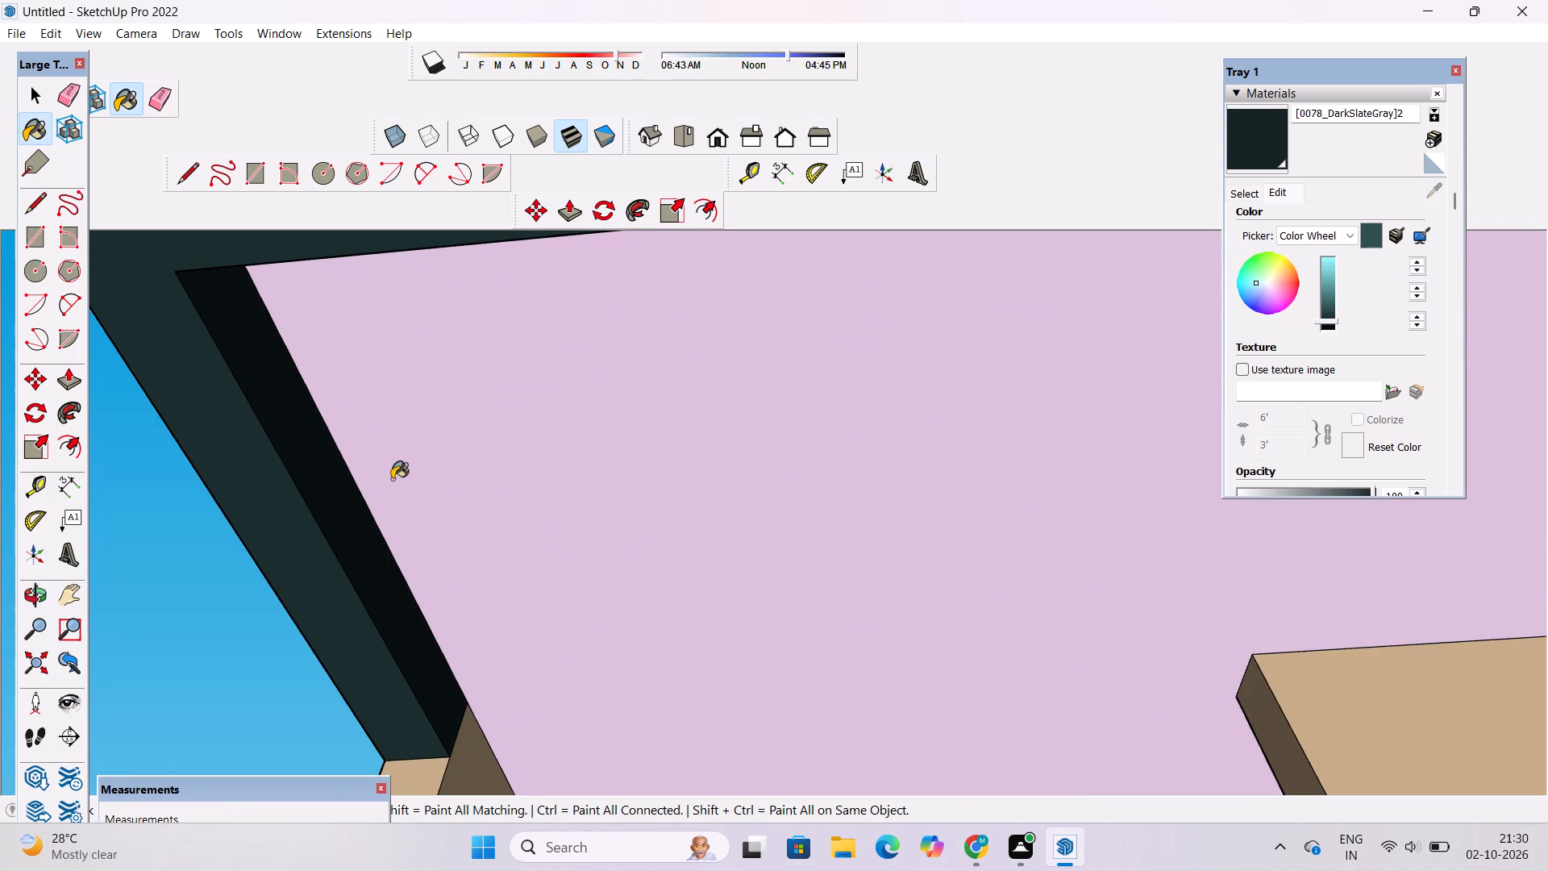
Examine the porch ceiling's side beam and the house's outer side from below for unpainted faces.
{"action": "key", "text": "o"}
{"action": "scroll", "coordinate": [392, 479], "scroll_direction": "down", "scroll_amount": 5}
{"action": "left_click_drag", "start_coordinate": [323, 476], "coordinate": [658, 452]}
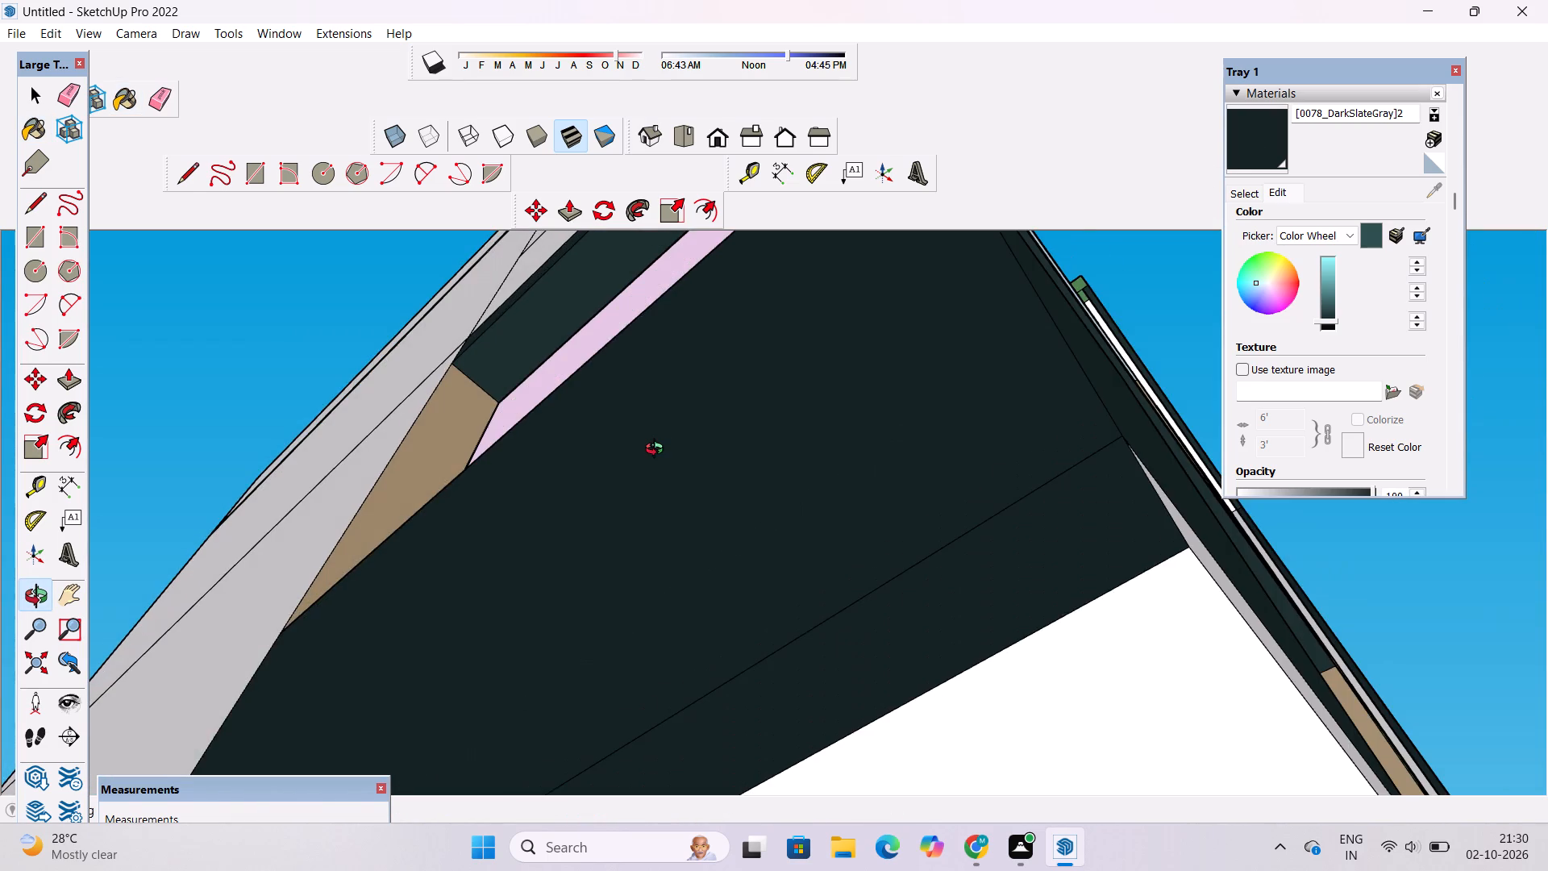
{"action": "scroll", "coordinate": [668, 439], "scroll_direction": "down", "scroll_amount": 2}
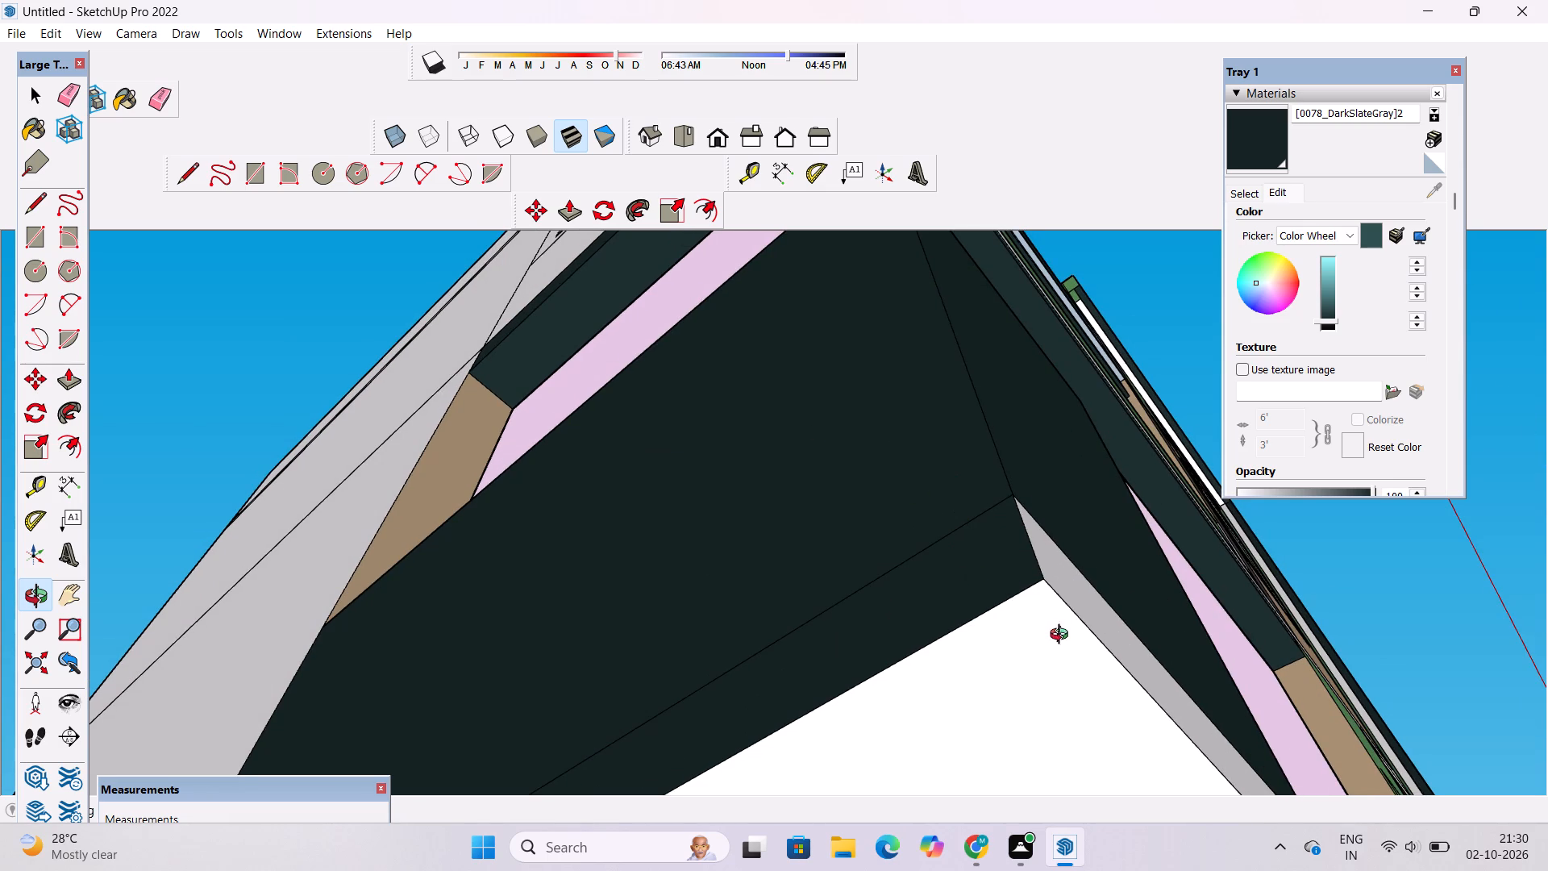
{"action": "left_click_drag", "start_coordinate": [1062, 635], "coordinate": [735, 500]}
{"action": "scroll", "coordinate": [785, 504], "scroll_direction": "down", "scroll_amount": 6}
{"action": "left_click_drag", "start_coordinate": [830, 546], "coordinate": [626, 532]}
{"action": "scroll", "coordinate": [626, 532], "scroll_direction": "down", "scroll_amount": 5}
{"action": "left_click_drag", "start_coordinate": [719, 473], "coordinate": [460, 659], "text": "shift"}
{"action": "scroll", "coordinate": [779, 373], "scroll_direction": "up", "scroll_amount": 4, "text": "shift"}
{"action": "scroll", "coordinate": [686, 406], "scroll_direction": "up", "scroll_amount": 4}
{"action": "scroll", "coordinate": [634, 365], "scroll_direction": "up", "scroll_amount": 3}
{"action": "left_click_drag", "start_coordinate": [430, 353], "coordinate": [471, 315]}
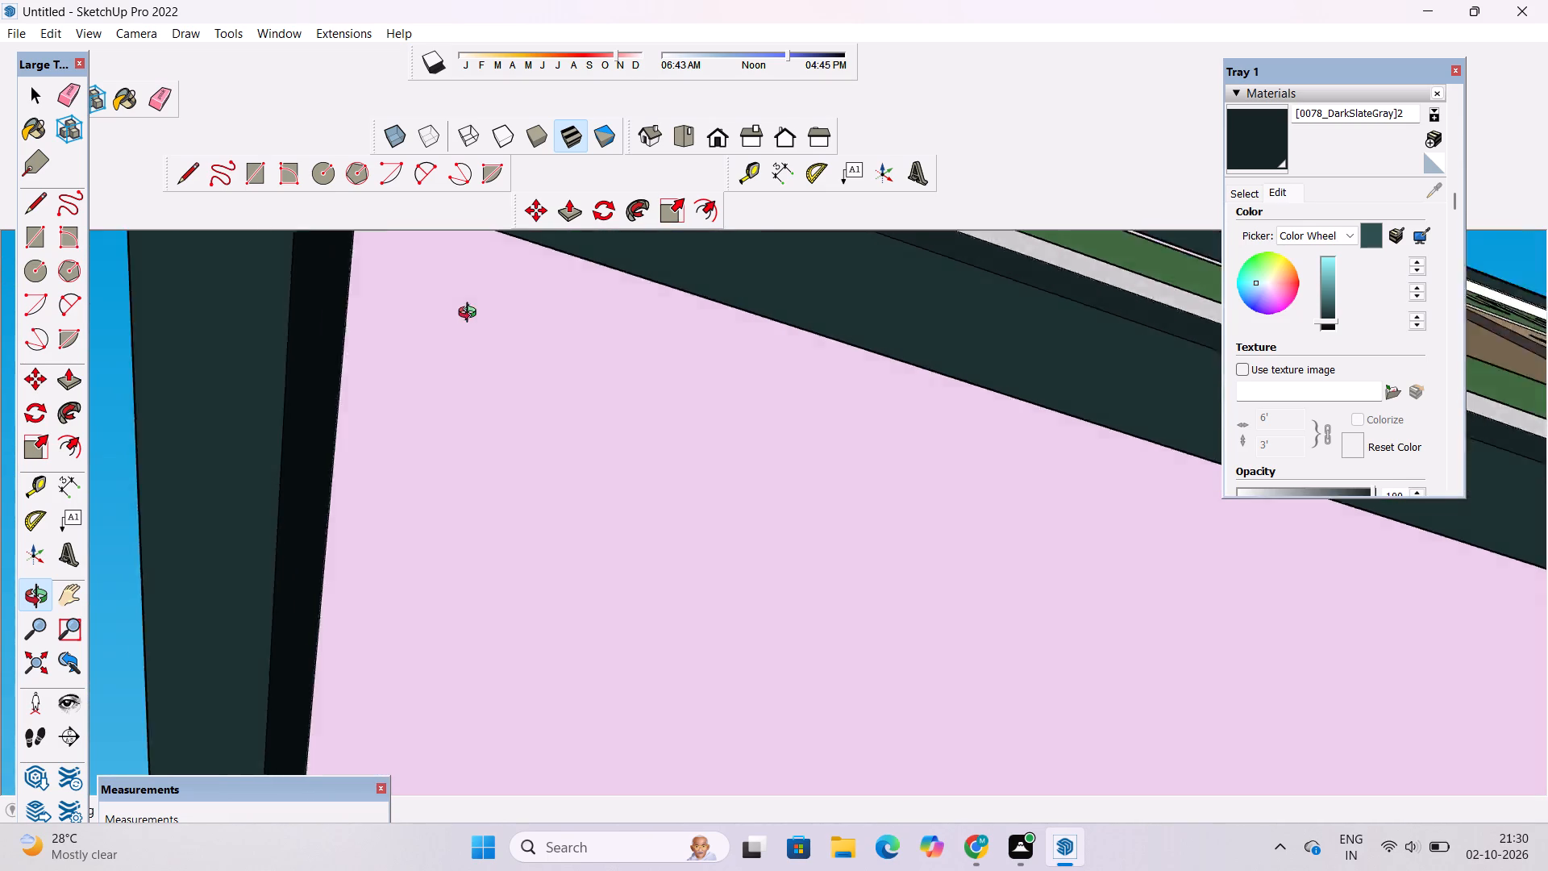
{"action": "left_click_drag", "start_coordinate": [471, 315], "coordinate": [369, 368]}
{"action": "scroll", "coordinate": [381, 351], "scroll_direction": "down", "scroll_amount": 7}
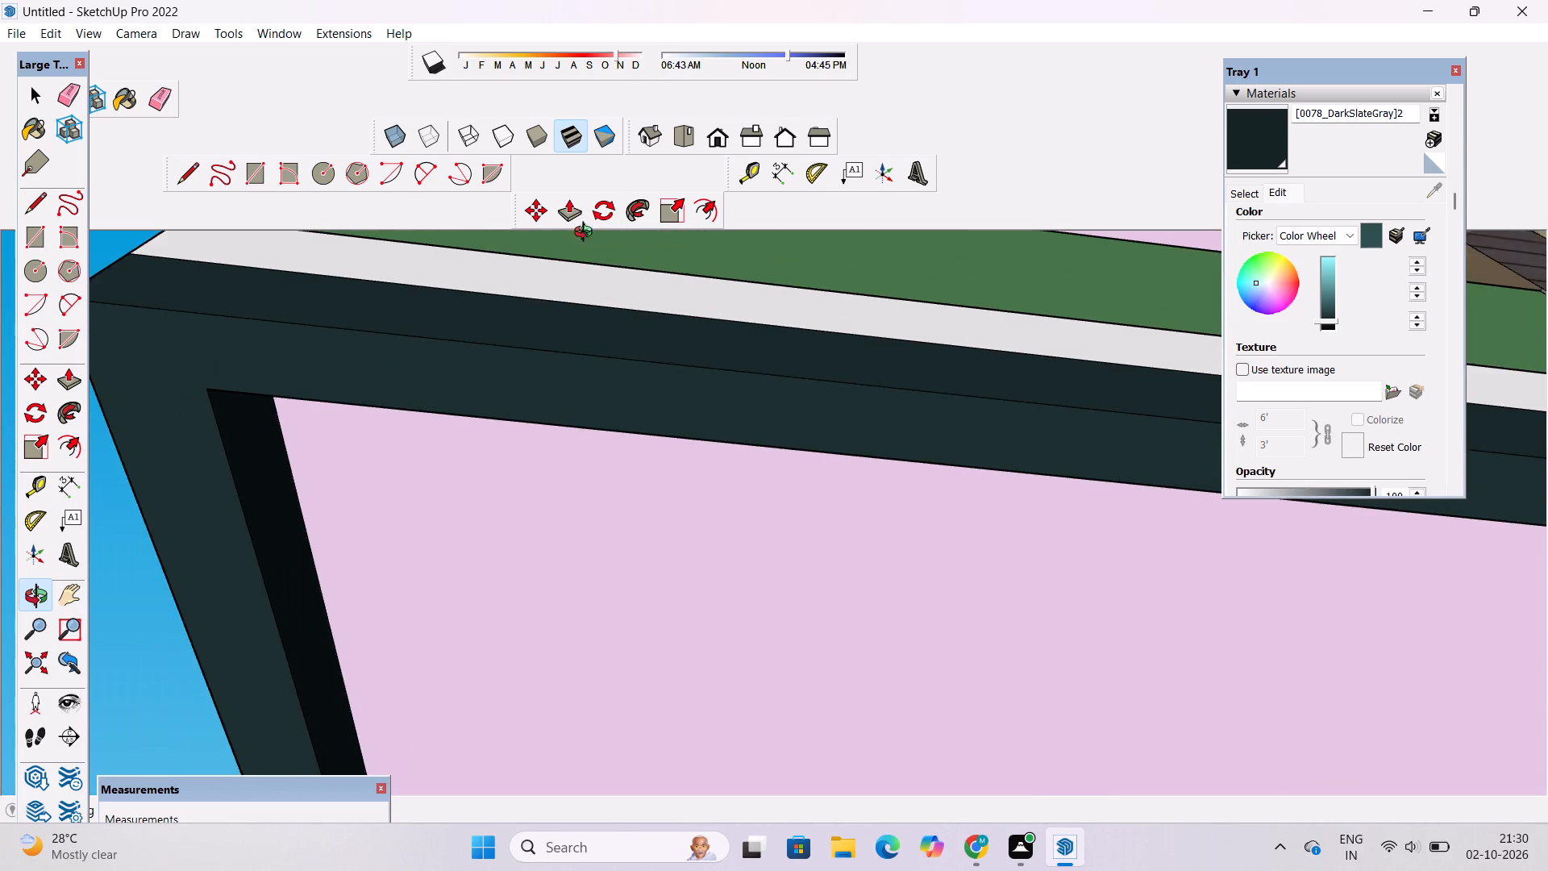
Paint the first-floor balcony floor and the ground-floor porch floor with Stone Marble from the Stone collection.
{"action": "left_click", "coordinate": [710, 139]}
{"action": "scroll", "coordinate": [501, 398], "scroll_direction": "down", "scroll_amount": 16}
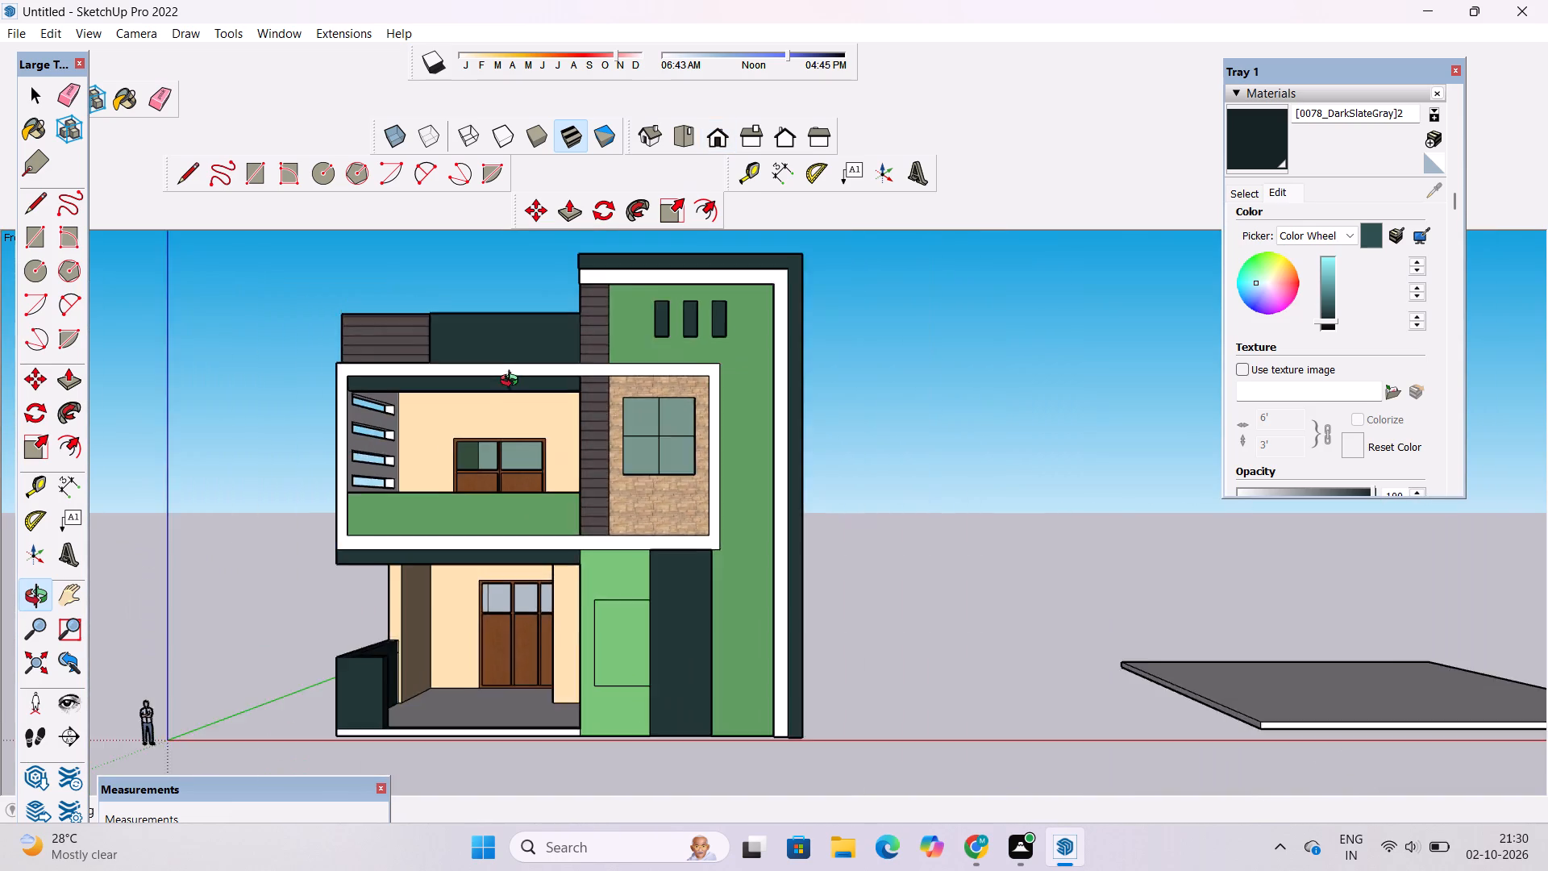
{"action": "scroll", "coordinate": [513, 382], "scroll_direction": "down", "scroll_amount": 3}
{"action": "left_click_drag", "start_coordinate": [490, 409], "coordinate": [590, 396], "text": "shift"}
{"action": "scroll", "coordinate": [595, 393], "scroll_direction": "down", "scroll_amount": 5}
{"action": "left_click_drag", "start_coordinate": [605, 394], "coordinate": [617, 432]}
{"action": "scroll", "coordinate": [618, 431], "scroll_direction": "down", "scroll_amount": 5}
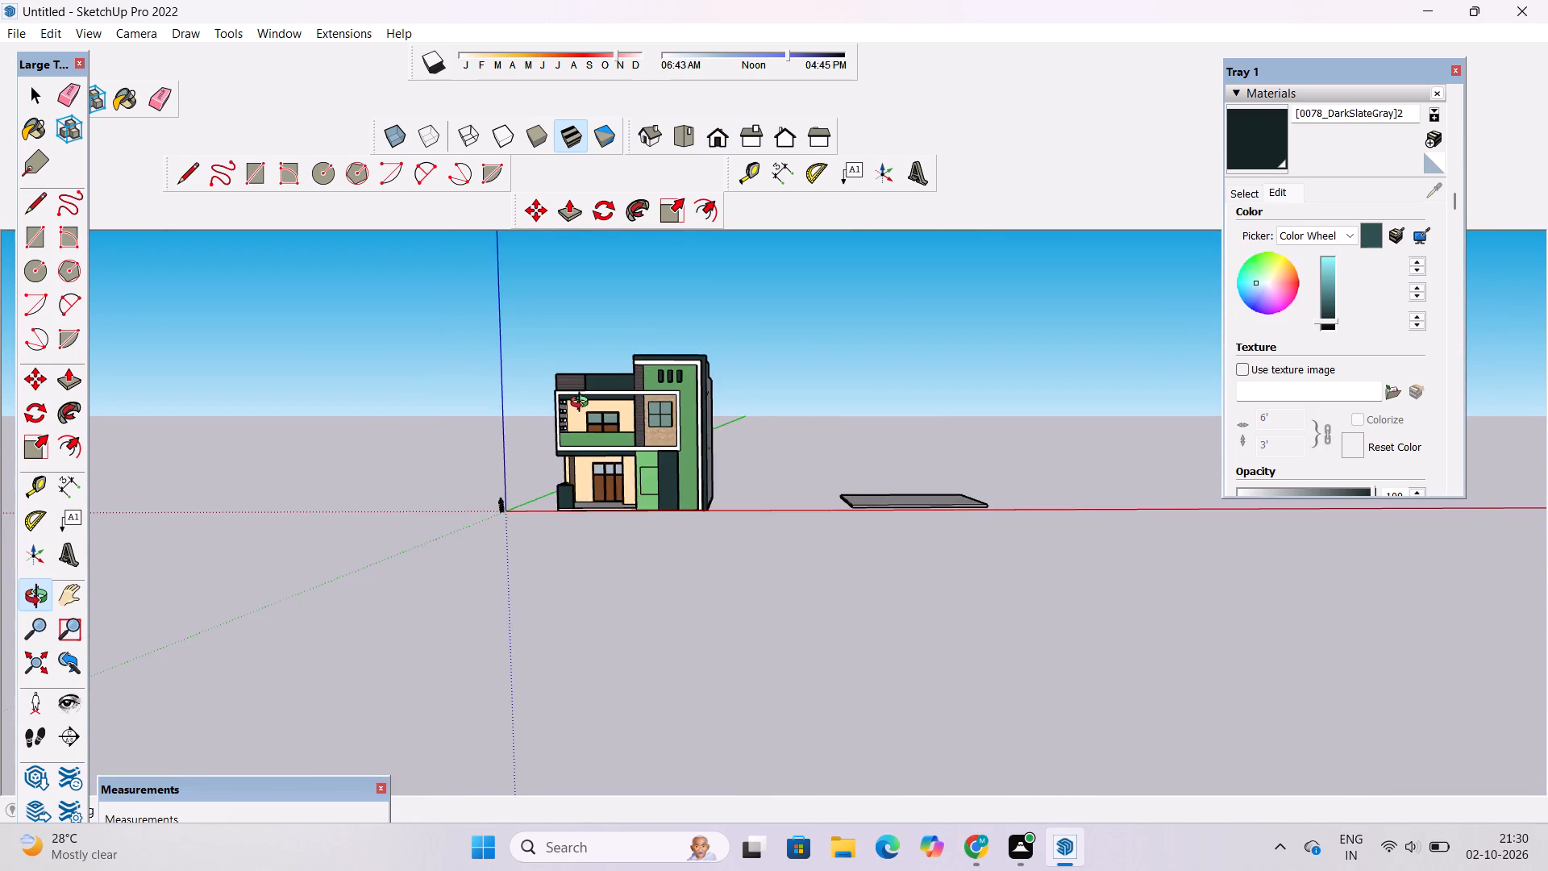
{"action": "scroll", "coordinate": [583, 404], "scroll_direction": "up", "scroll_amount": 5}
{"action": "left_click_drag", "start_coordinate": [578, 403], "coordinate": [622, 401], "text": "shift"}
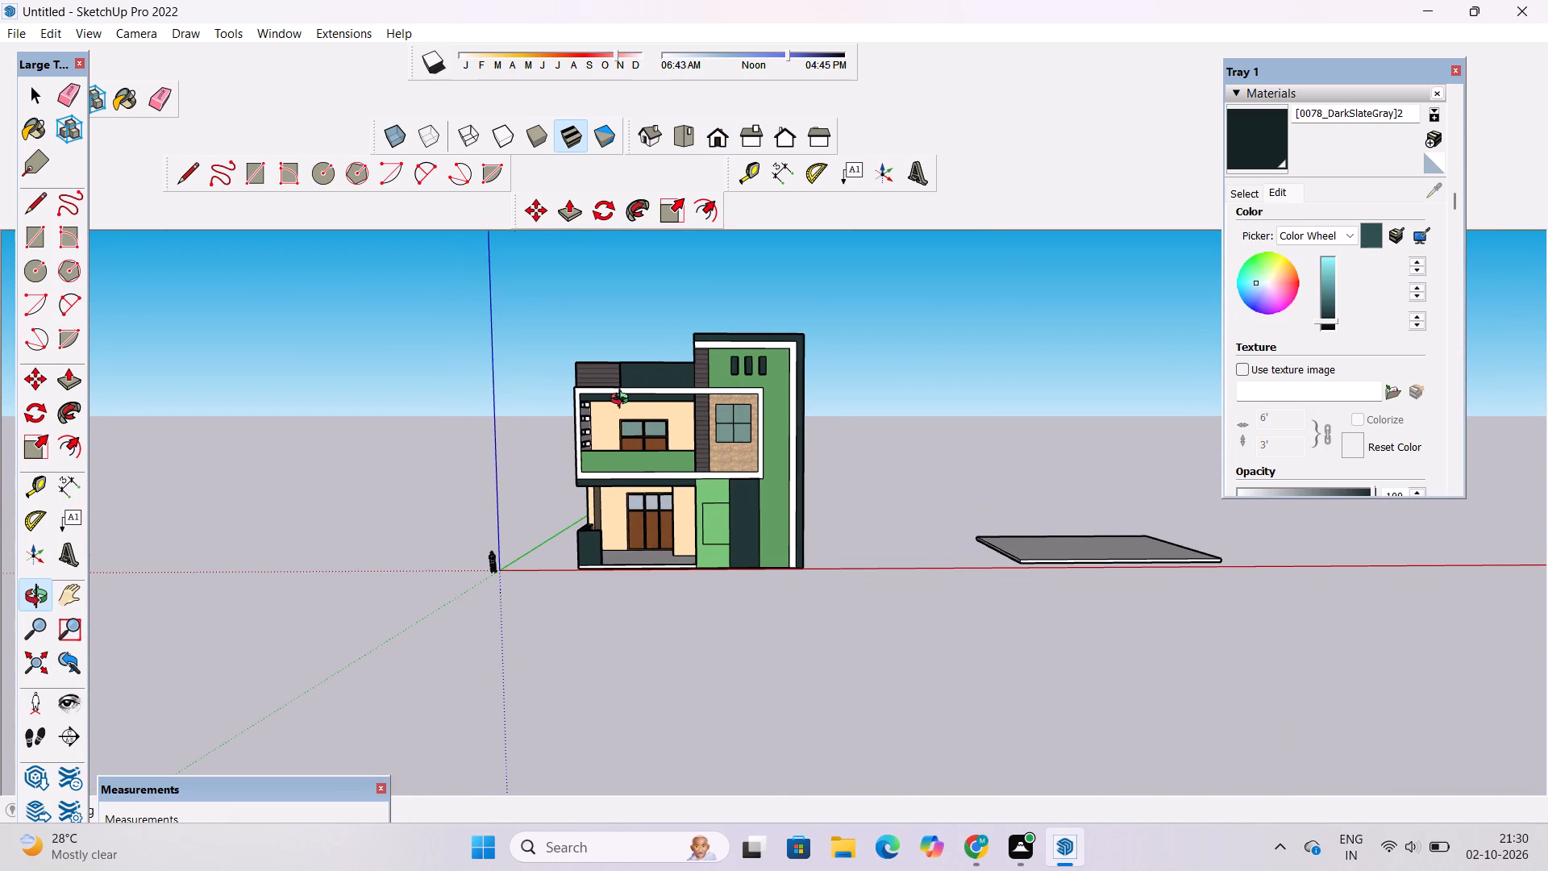
{"action": "scroll", "coordinate": [623, 401], "scroll_direction": "down", "scroll_amount": 3}
{"action": "left_click_drag", "start_coordinate": [781, 415], "coordinate": [787, 505]}
{"action": "scroll", "coordinate": [684, 522], "scroll_direction": "up", "scroll_amount": 7}
{"action": "left_click_drag", "start_coordinate": [658, 494], "coordinate": [683, 679]}
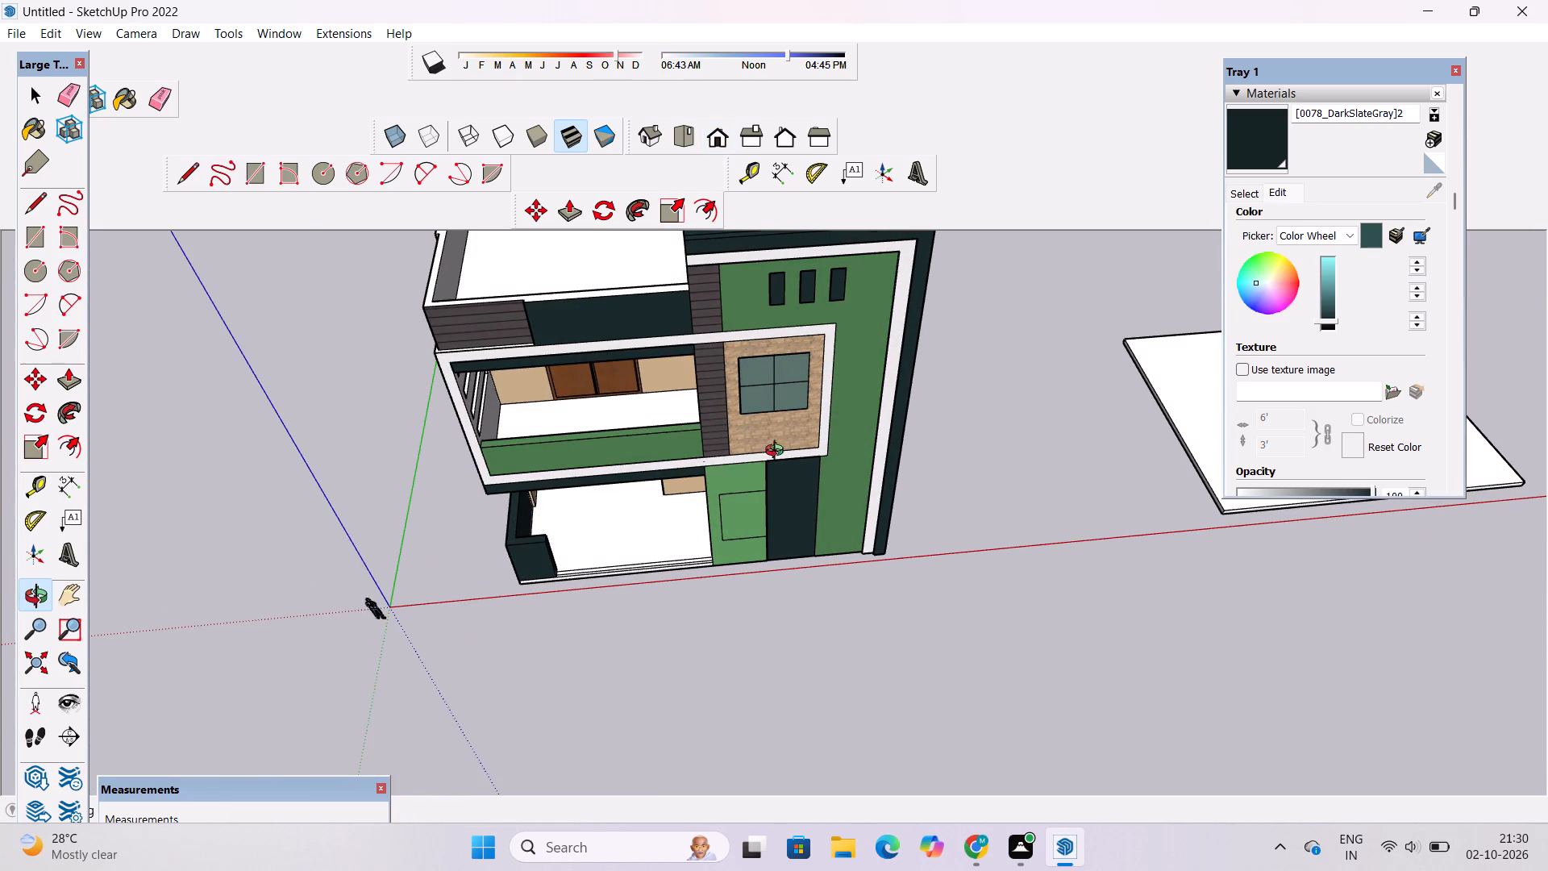
{"action": "left_click", "coordinate": [1244, 192]}
{"action": "left_click", "coordinate": [1346, 222]}
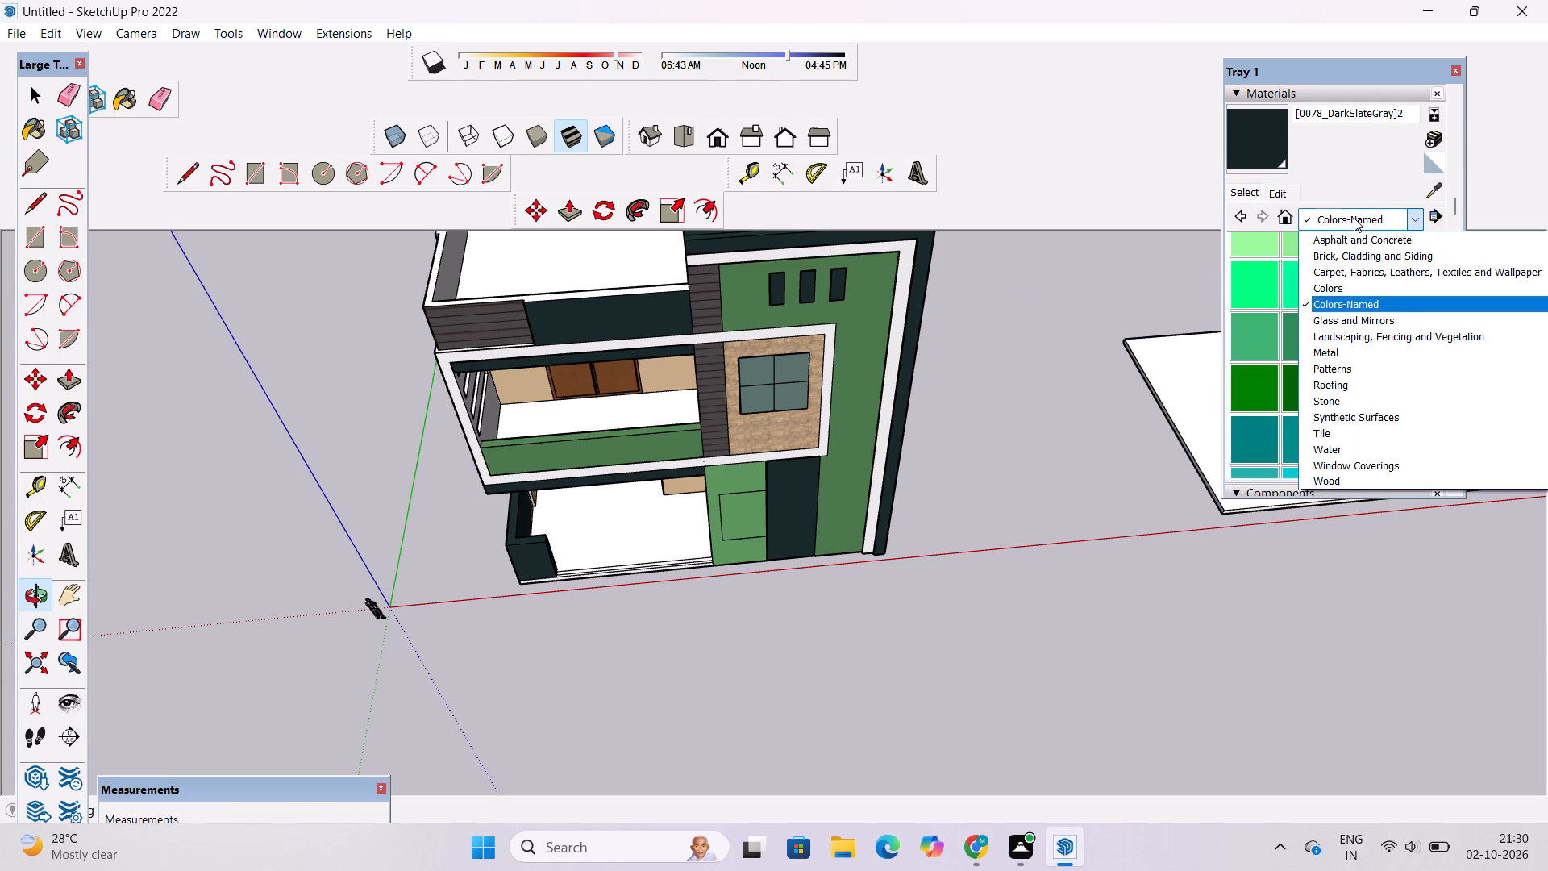
{"action": "left_click", "coordinate": [1319, 403]}
{"action": "left_click", "coordinate": [1352, 313]}
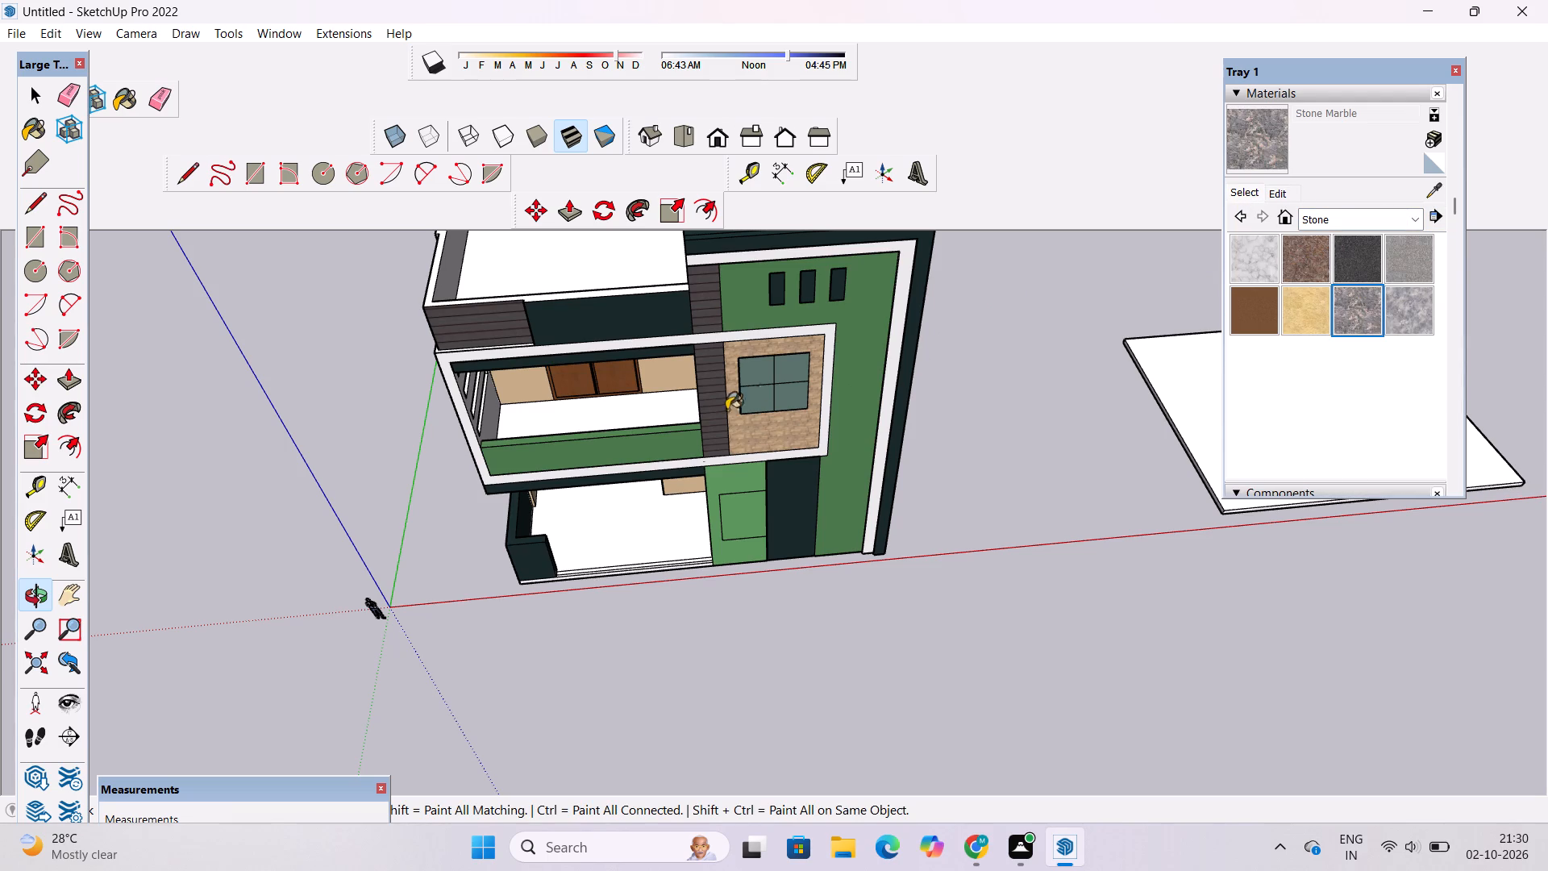
{"action": "left_click", "coordinate": [641, 416]}
{"action": "left_click", "coordinate": [649, 551]}
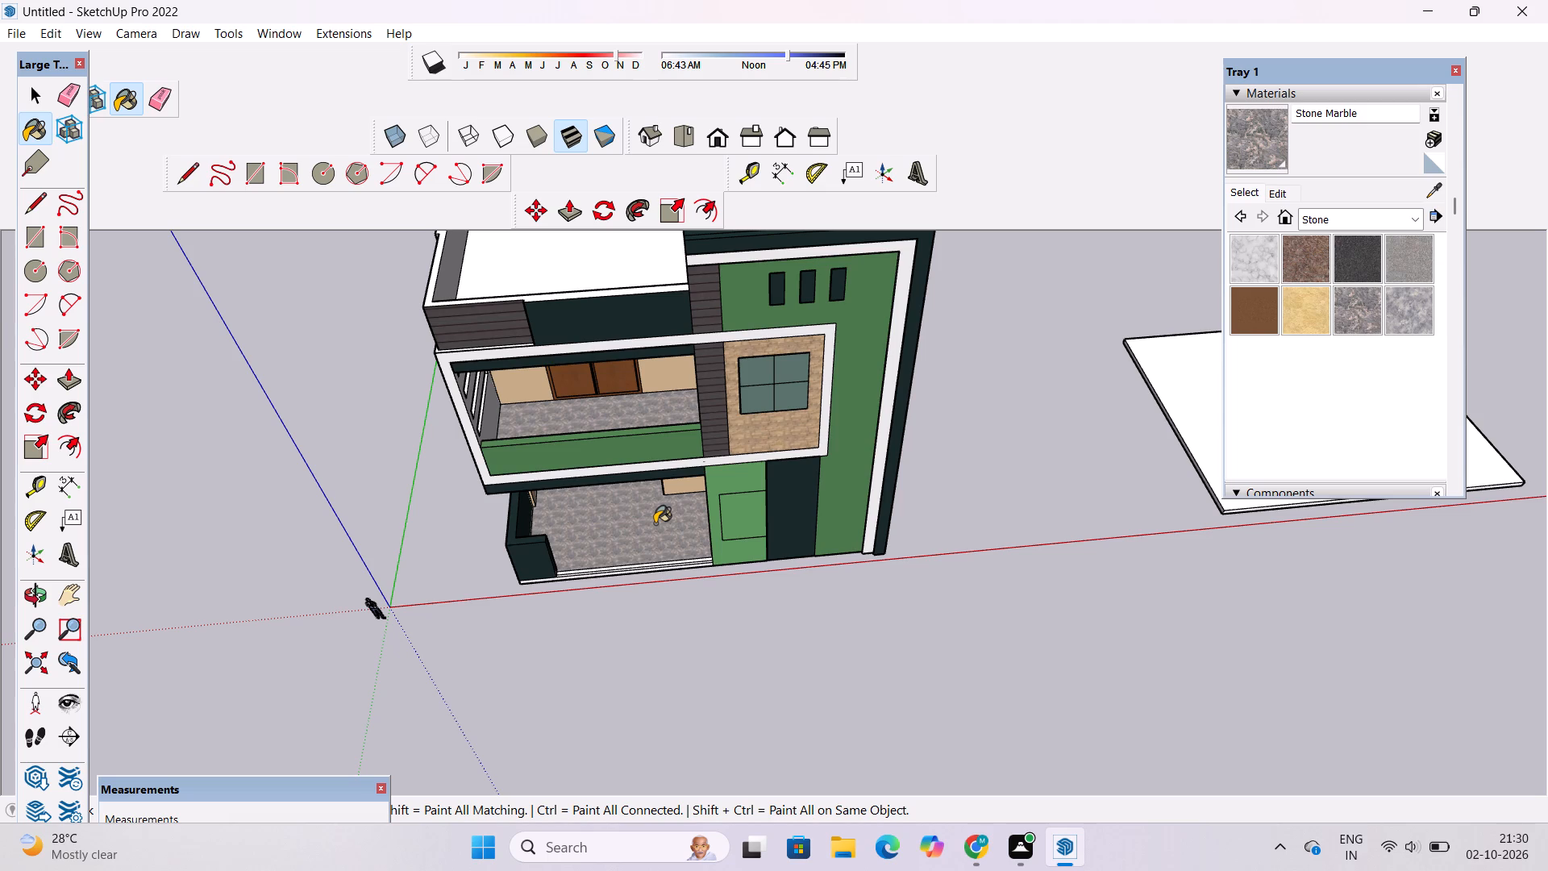
Examine the house's front facade, balcony, porch and outer side from several angles to review the finished surfaces.
{"action": "key", "text": "space"}
{"action": "key", "text": "o"}
{"action": "scroll", "coordinate": [653, 523], "scroll_direction": "down", "scroll_amount": 4}
{"action": "left_click_drag", "start_coordinate": [635, 565], "coordinate": [664, 494]}
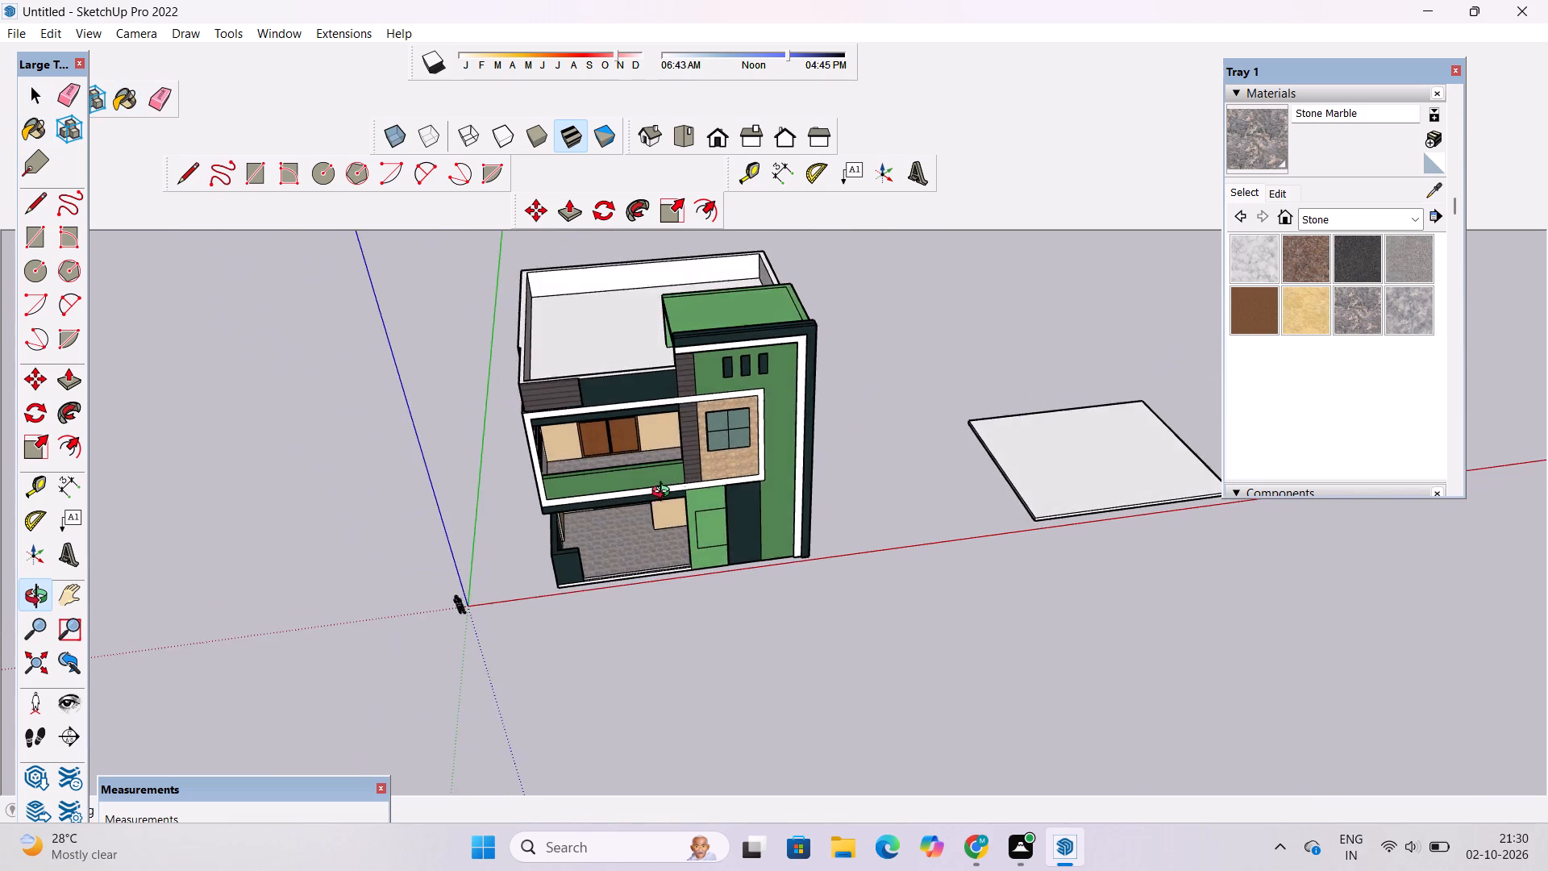
{"action": "scroll", "coordinate": [633, 516], "scroll_direction": "up", "scroll_amount": 4}
{"action": "left_click_drag", "start_coordinate": [565, 534], "coordinate": [579, 505]}
{"action": "scroll", "coordinate": [600, 494], "scroll_direction": "up", "scroll_amount": 1}
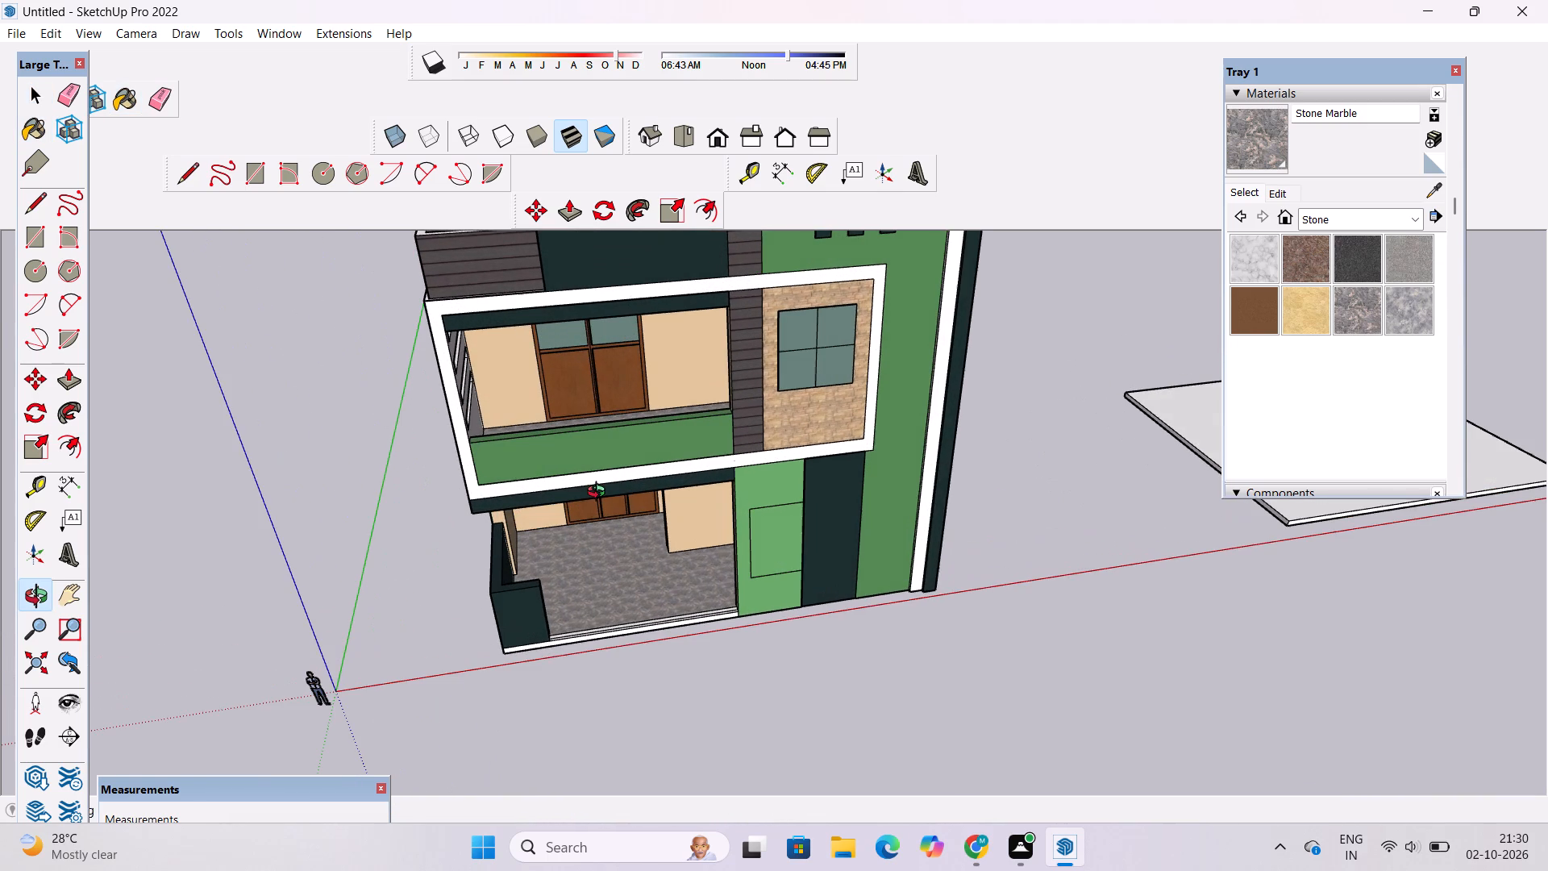
{"action": "scroll", "coordinate": [589, 500], "scroll_direction": "up", "scroll_amount": 3}
{"action": "scroll", "coordinate": [635, 427], "scroll_direction": "up", "scroll_amount": 4}
{"action": "left_click_drag", "start_coordinate": [647, 416], "coordinate": [636, 561]}
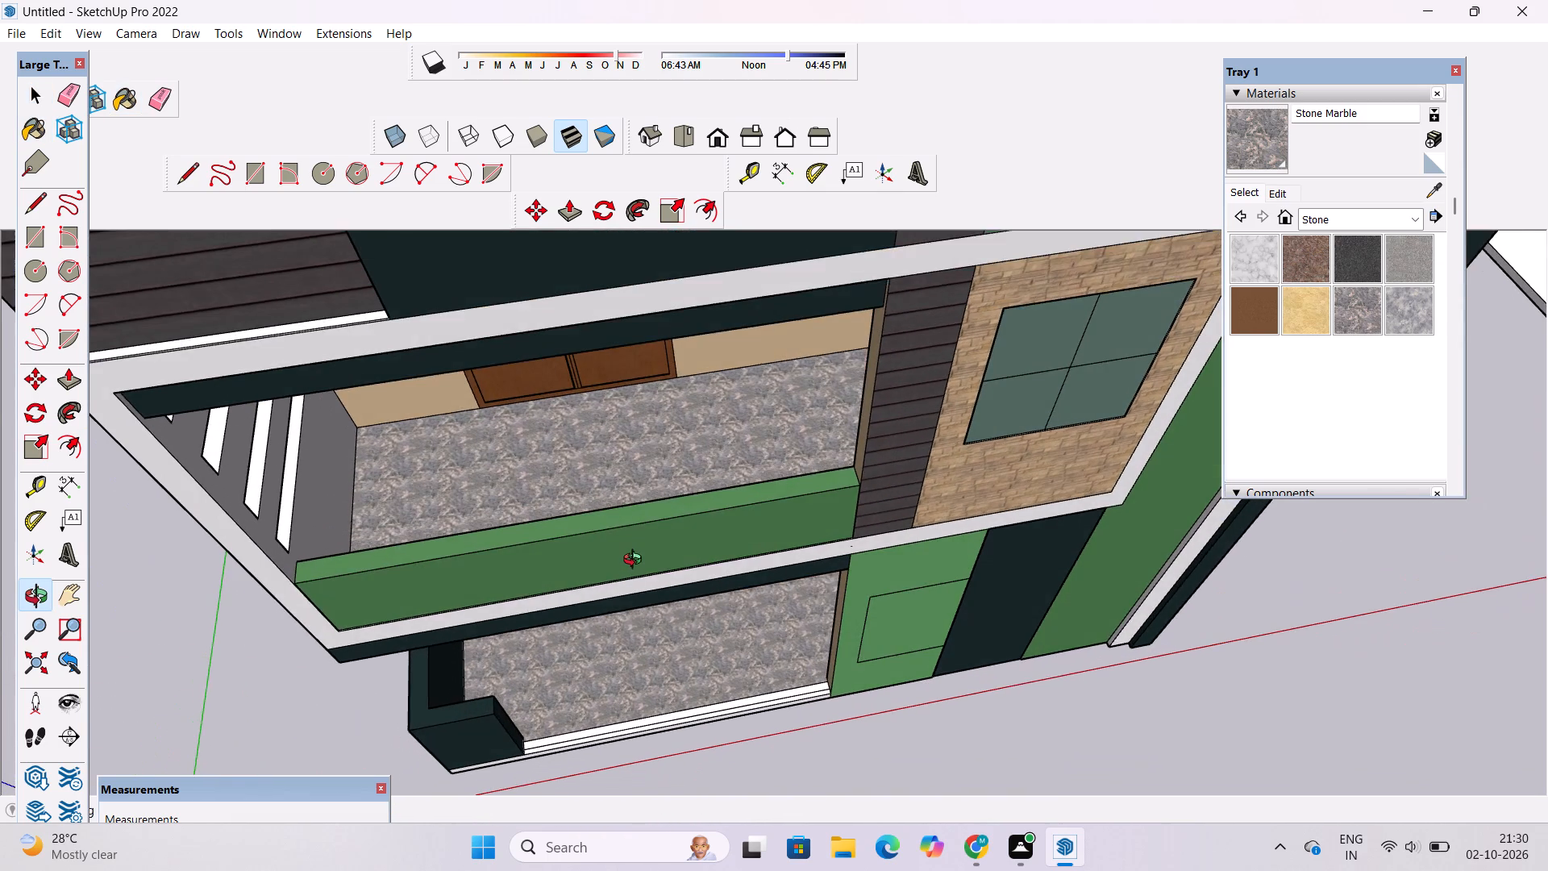
{"action": "left_click_drag", "start_coordinate": [636, 561], "coordinate": [632, 531]}
{"action": "left_click_drag", "start_coordinate": [632, 531], "coordinate": [439, 512]}
{"action": "left_click", "coordinate": [427, 511]}
{"action": "scroll", "coordinate": [482, 425], "scroll_direction": "up", "scroll_amount": 3}
{"action": "left_click_drag", "start_coordinate": [483, 425], "coordinate": [557, 424]}
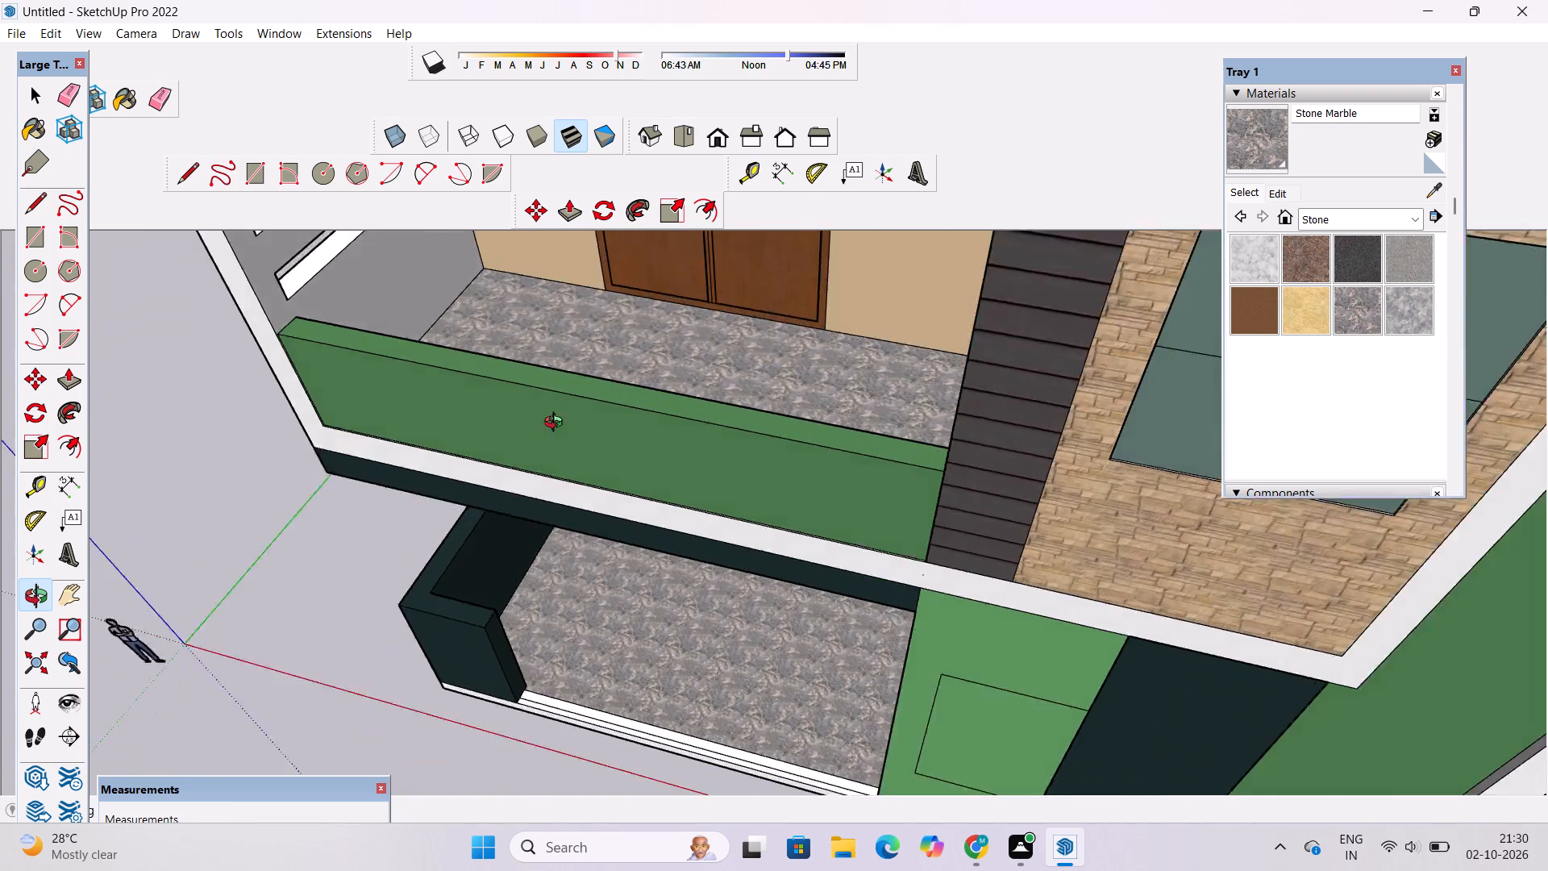
{"action": "left_click_drag", "start_coordinate": [557, 424], "coordinate": [690, 377]}
{"action": "scroll", "coordinate": [772, 343], "scroll_direction": "down", "scroll_amount": 4}
{"action": "left_click_drag", "start_coordinate": [543, 468], "coordinate": [1070, 381]}
{"action": "scroll", "coordinate": [1029, 342], "scroll_direction": "up", "scroll_amount": 4}
{"action": "left_click_drag", "start_coordinate": [987, 377], "coordinate": [903, 404]}
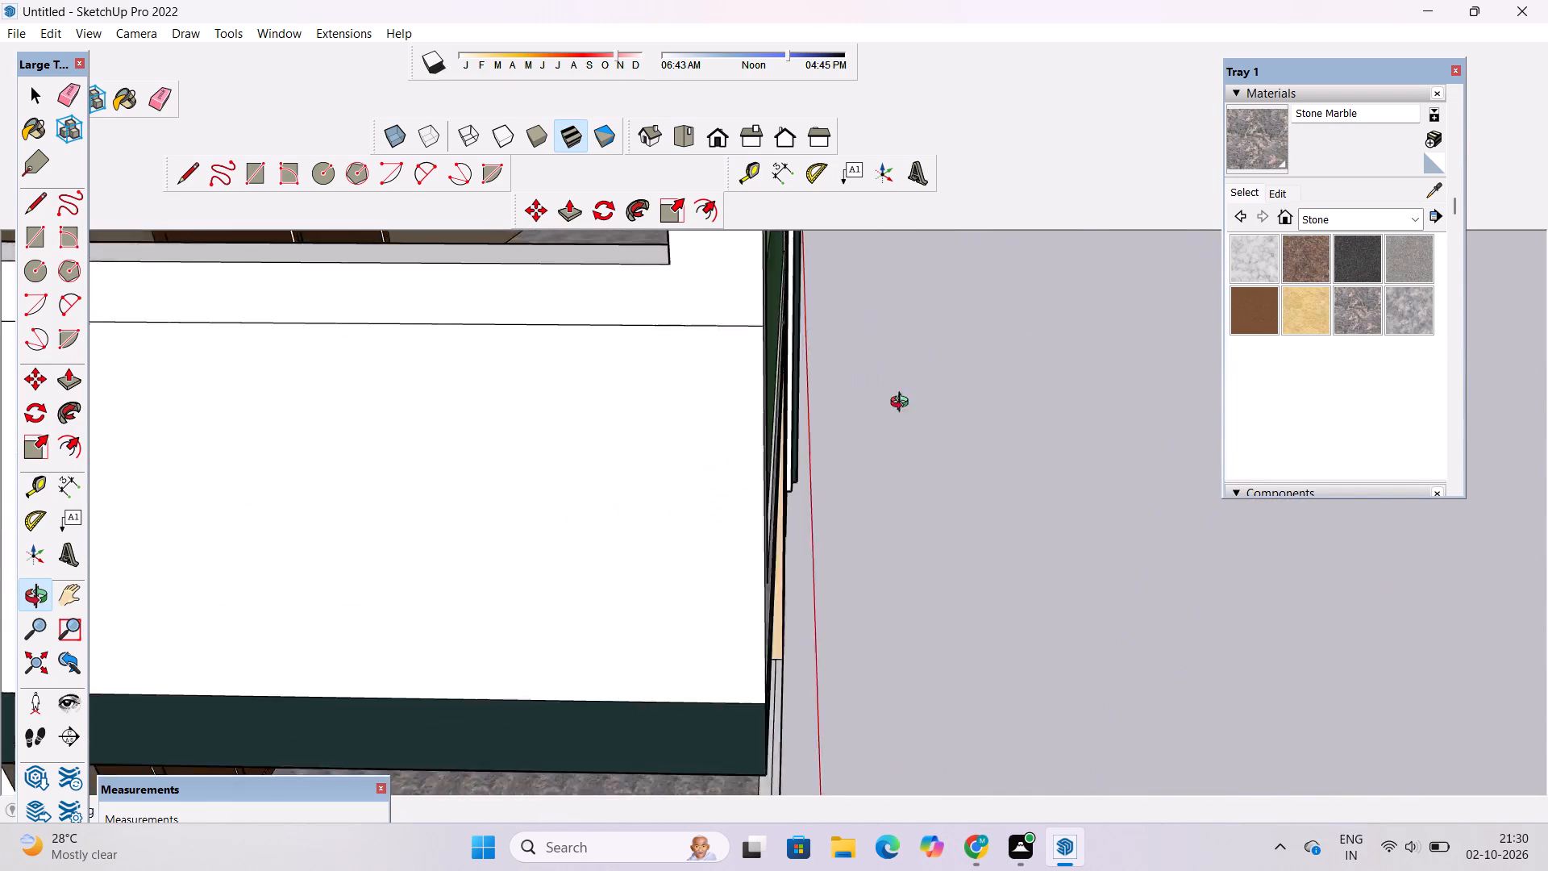
{"action": "left_click_drag", "start_coordinate": [903, 404], "coordinate": [646, 442]}
{"action": "scroll", "coordinate": [606, 452], "scroll_direction": "down", "scroll_amount": 11}
{"action": "left_click_drag", "start_coordinate": [839, 536], "coordinate": [793, 486]}
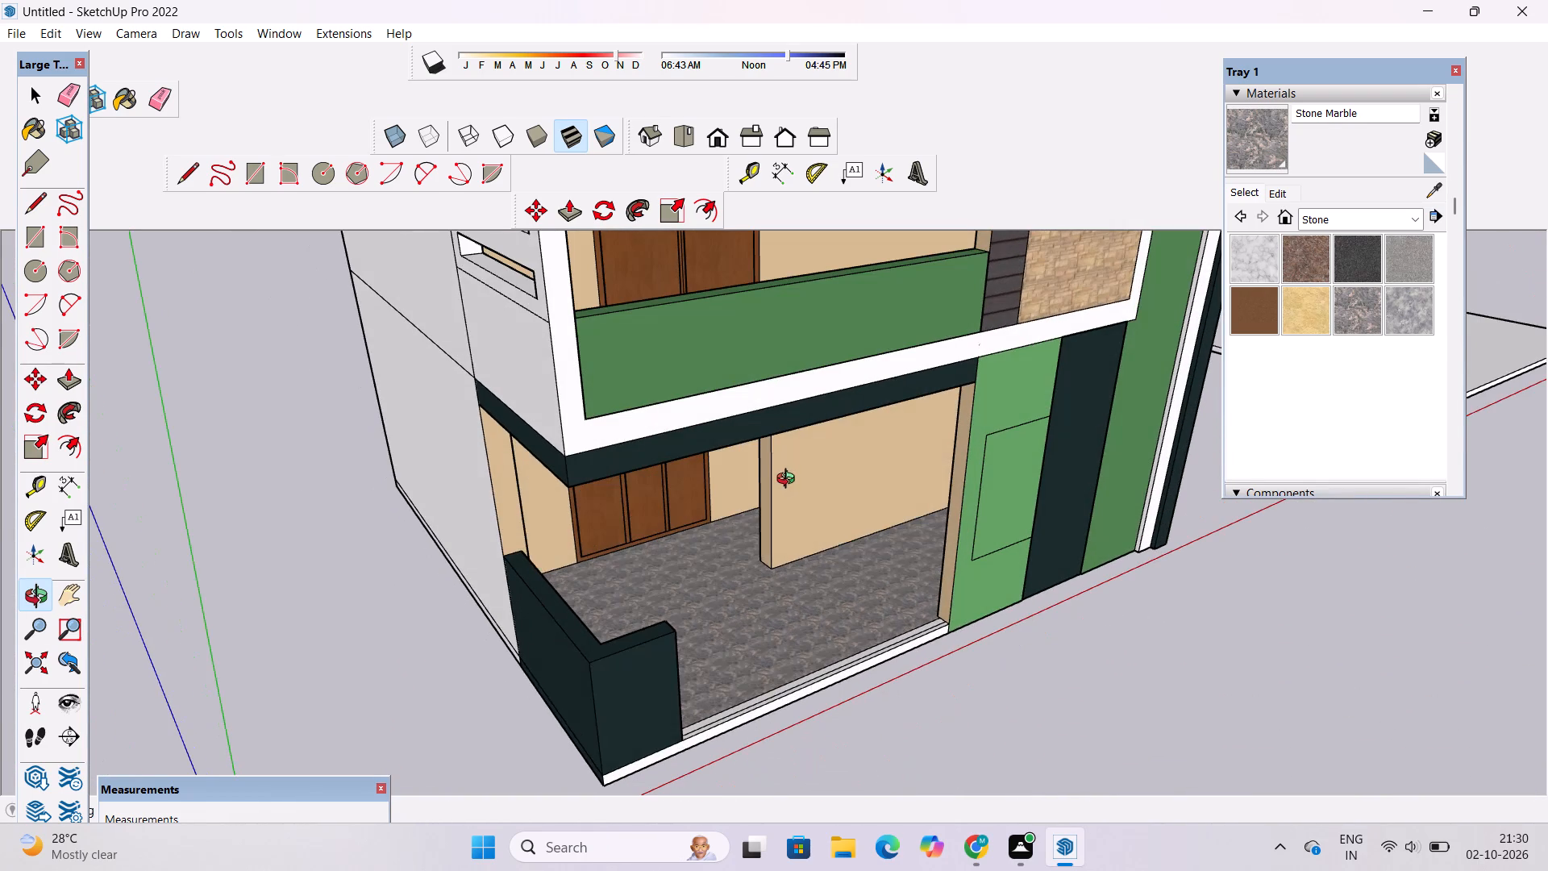
{"action": "scroll", "coordinate": [739, 481], "scroll_direction": "down", "scroll_amount": 6}
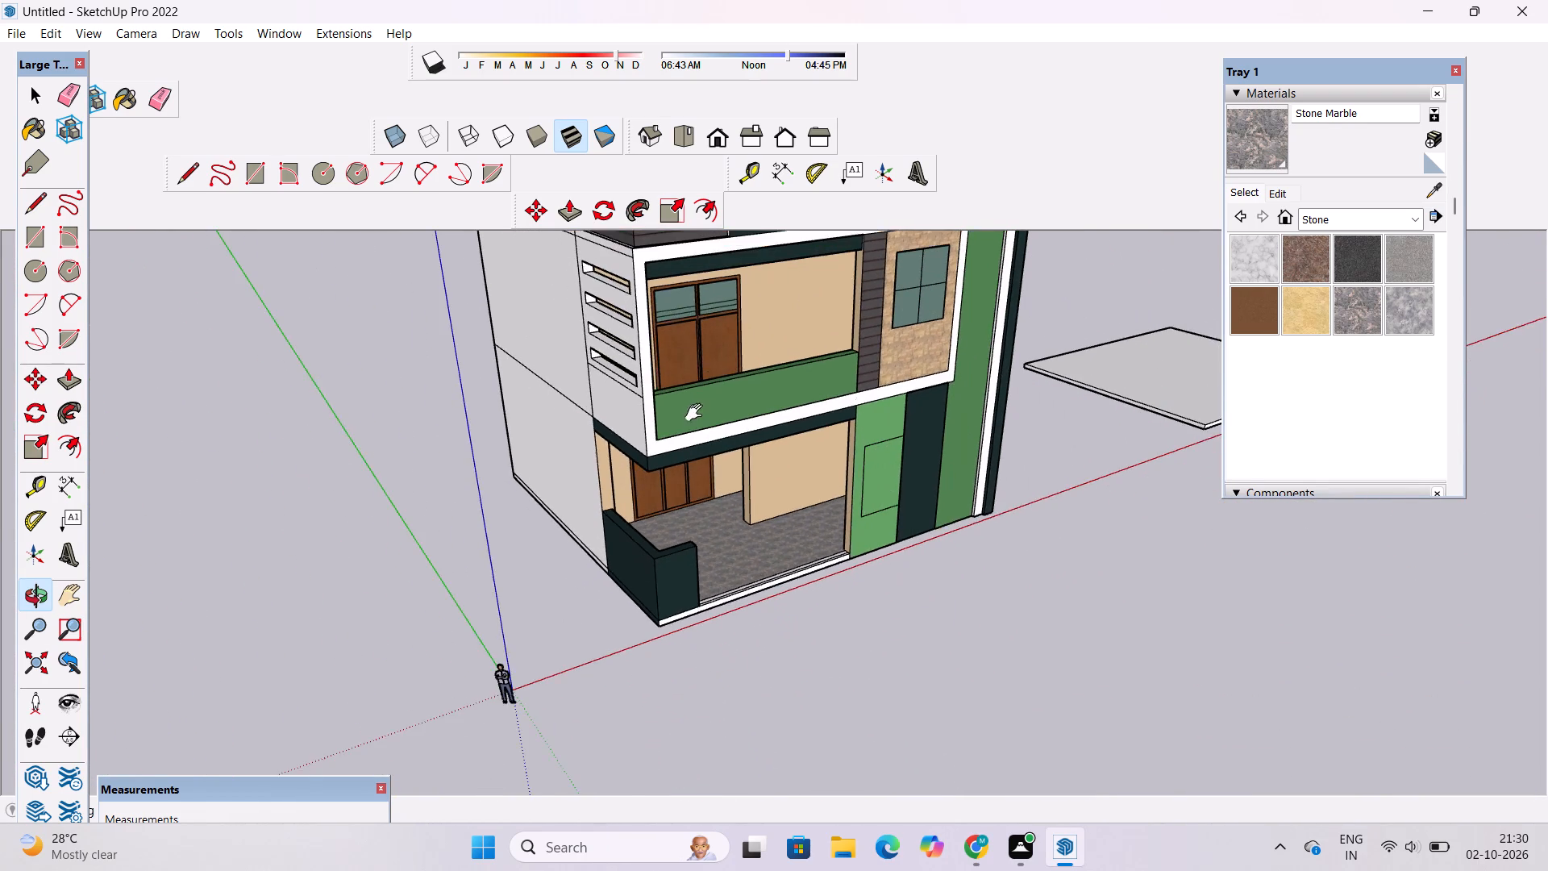
{"action": "left_click_drag", "start_coordinate": [697, 413], "coordinate": [720, 556], "text": "shift"}
{"action": "left_click_drag", "start_coordinate": [712, 488], "coordinate": [577, 548], "text": "shift"}
{"action": "scroll", "coordinate": [571, 438], "scroll_direction": "up", "scroll_amount": 6}
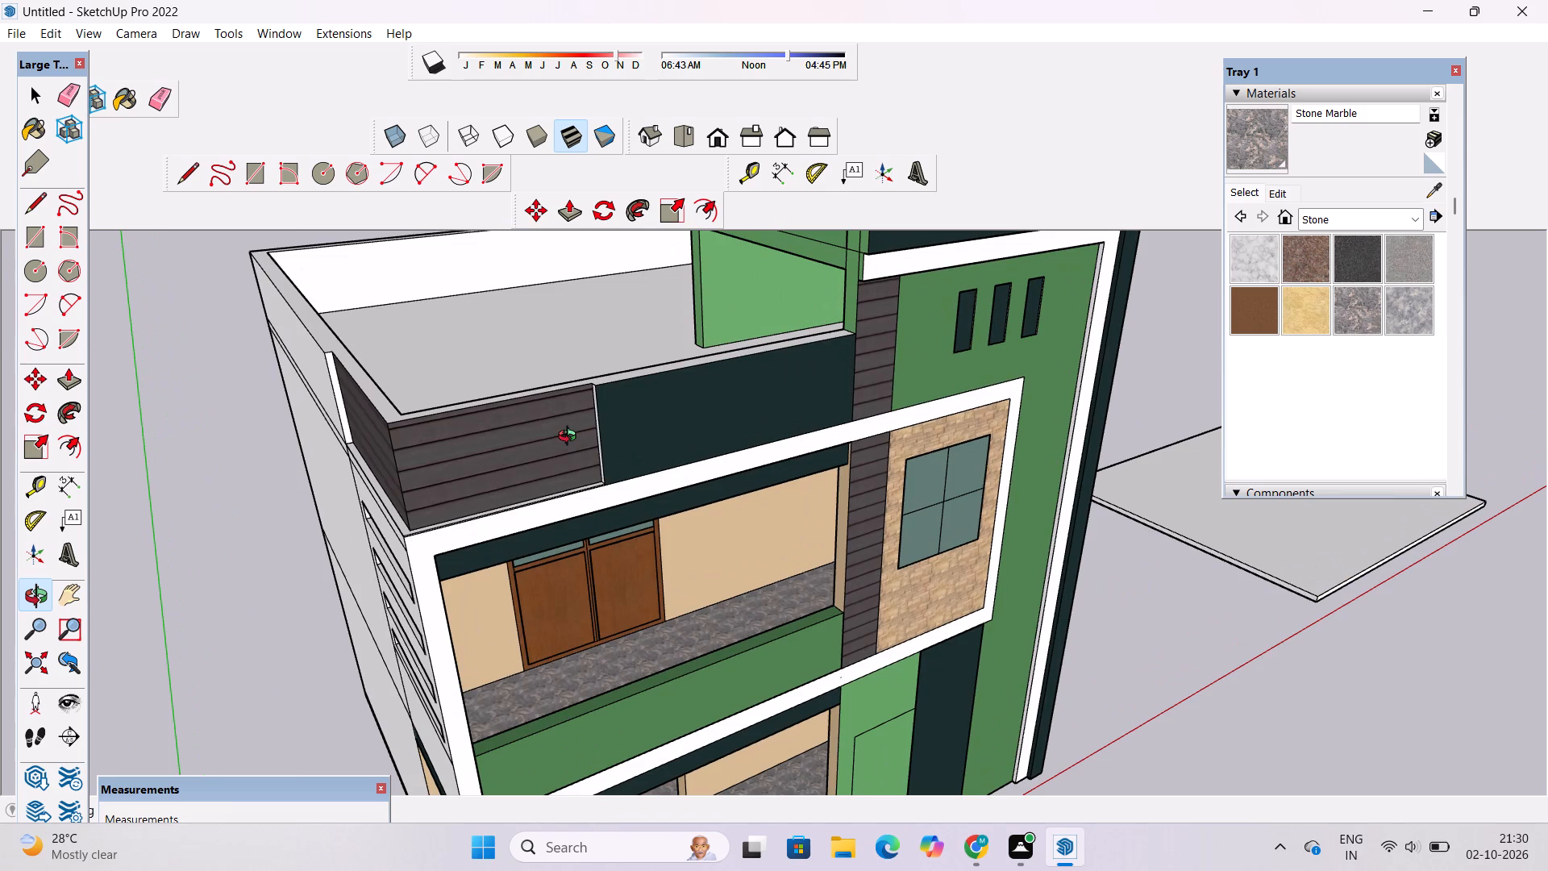
{"action": "scroll", "coordinate": [548, 445], "scroll_direction": "down", "scroll_amount": 7}
{"action": "left_click_drag", "start_coordinate": [700, 538], "coordinate": [639, 448]}
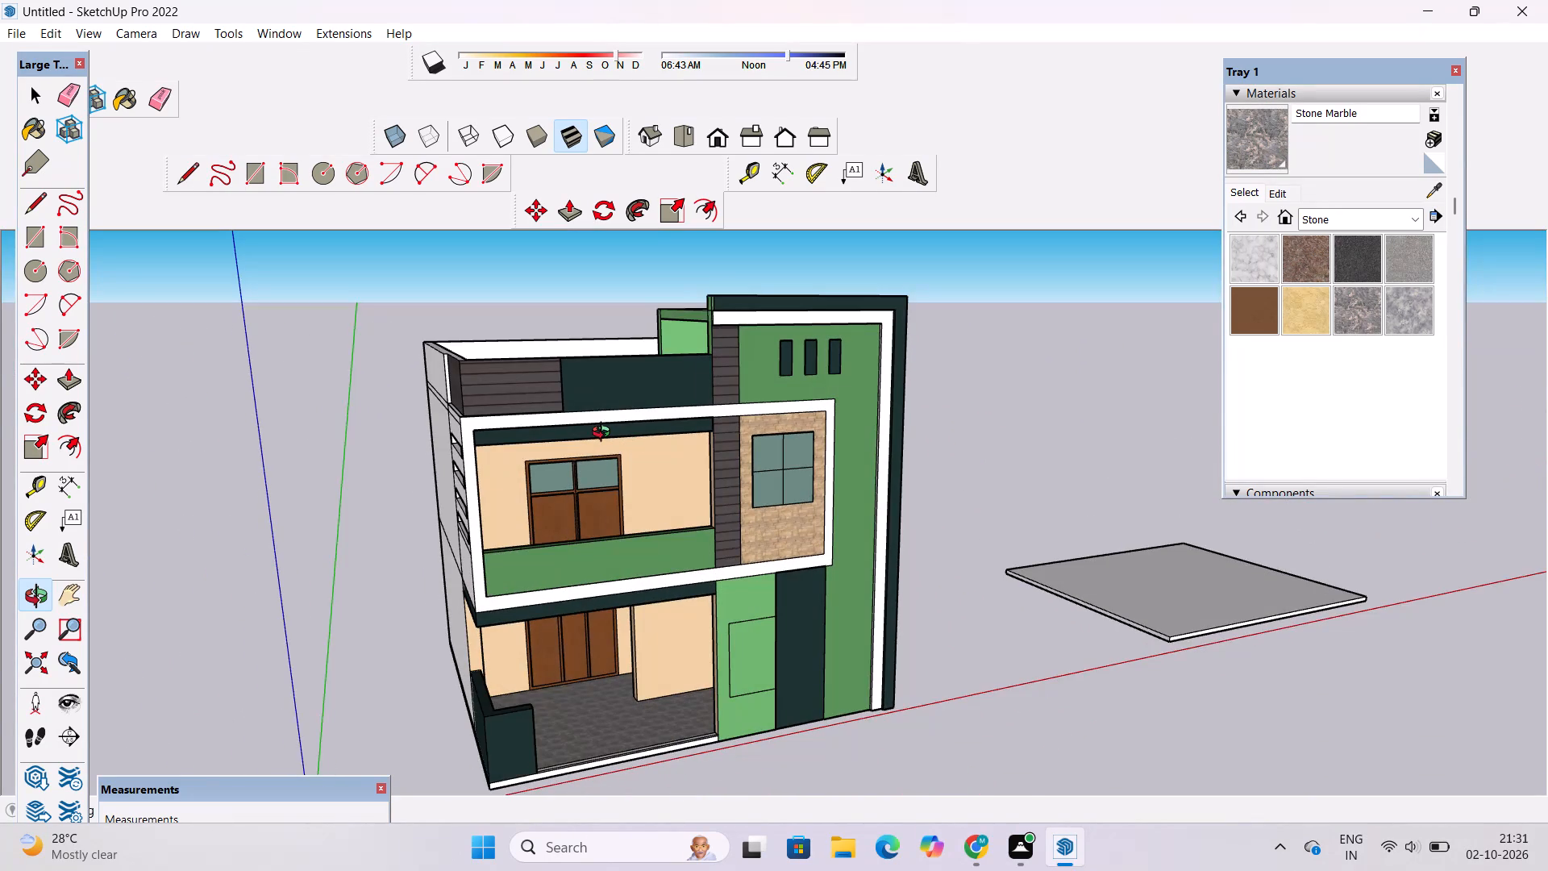
{"action": "scroll", "coordinate": [605, 434], "scroll_direction": "down", "scroll_amount": 1}
{"action": "left_click_drag", "start_coordinate": [660, 495], "coordinate": [654, 426]}
{"action": "scroll", "coordinate": [653, 406], "scroll_direction": "up", "scroll_amount": 1}
{"action": "left_click_drag", "start_coordinate": [707, 414], "coordinate": [643, 414]}
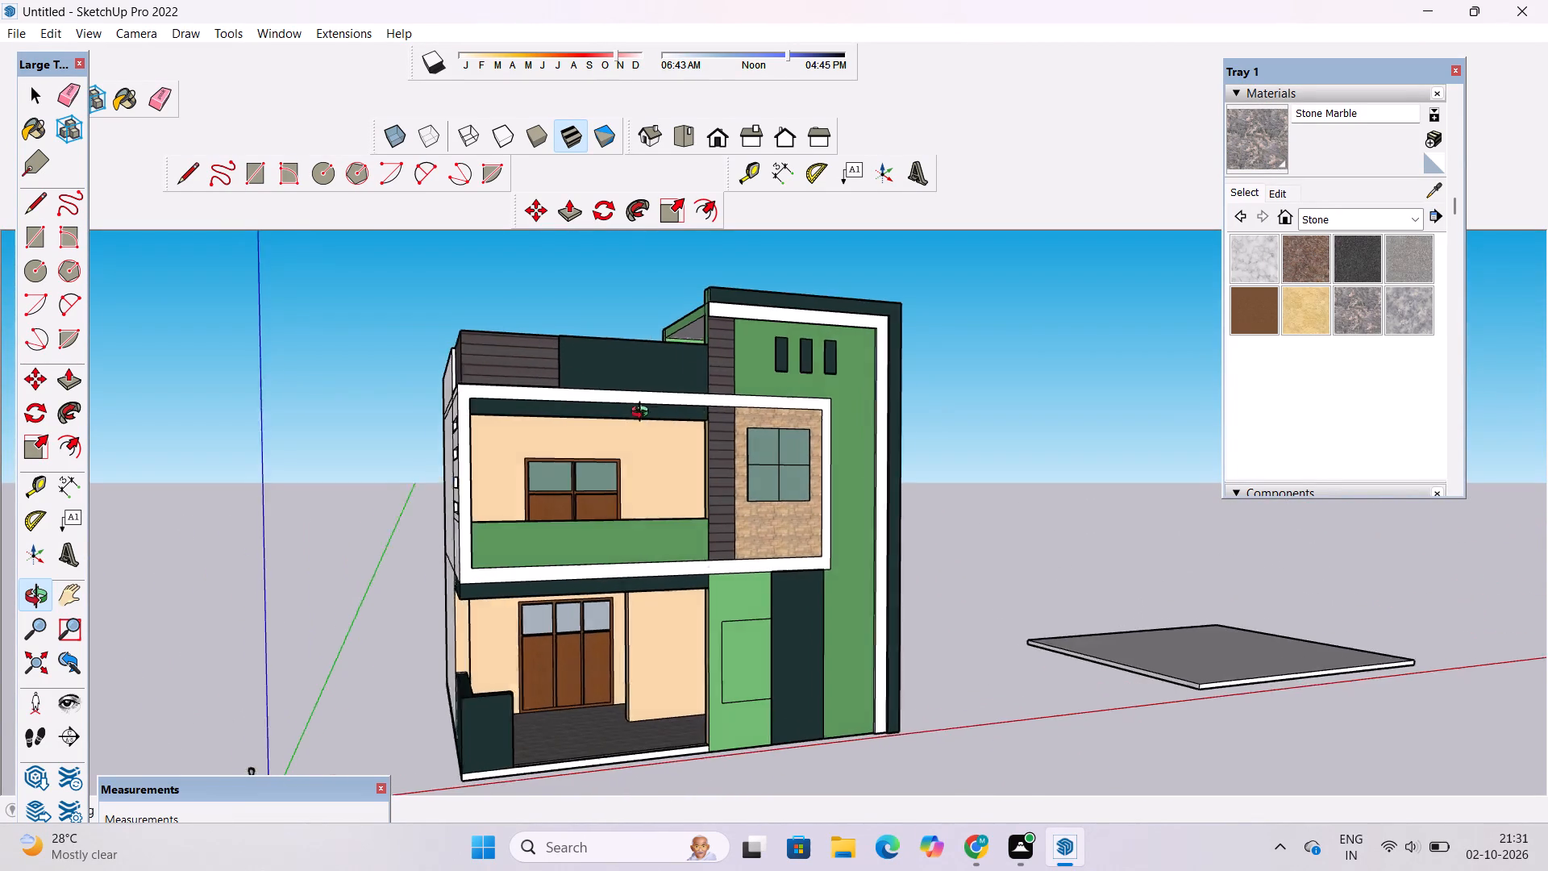
{"action": "left_click_drag", "start_coordinate": [643, 414], "coordinate": [628, 414]}
{"action": "scroll", "coordinate": [520, 433], "scroll_direction": "down", "scroll_amount": 6}
{"action": "left_click_drag", "start_coordinate": [589, 518], "coordinate": [608, 657]}
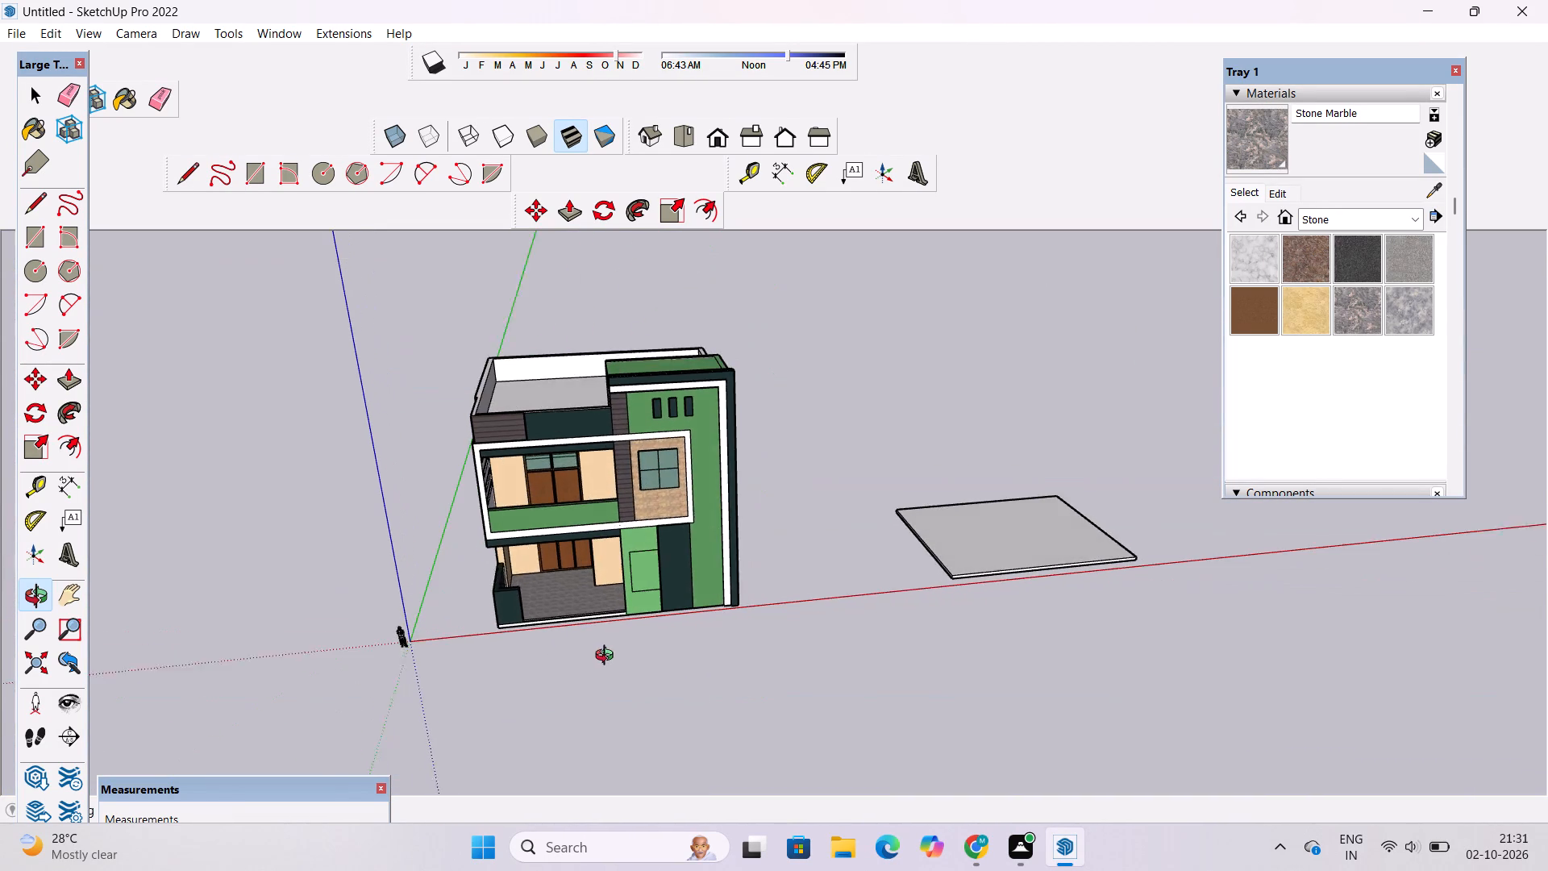
{"action": "left_click_drag", "start_coordinate": [608, 657], "coordinate": [609, 652]}
Push/Pull the narrow inner strip along the ground-floor porch's front edge up 9' into a panel.
{"action": "left_click_drag", "start_coordinate": [594, 586], "coordinate": [638, 747]}
{"action": "scroll", "coordinate": [608, 618], "scroll_direction": "up", "scroll_amount": 9}
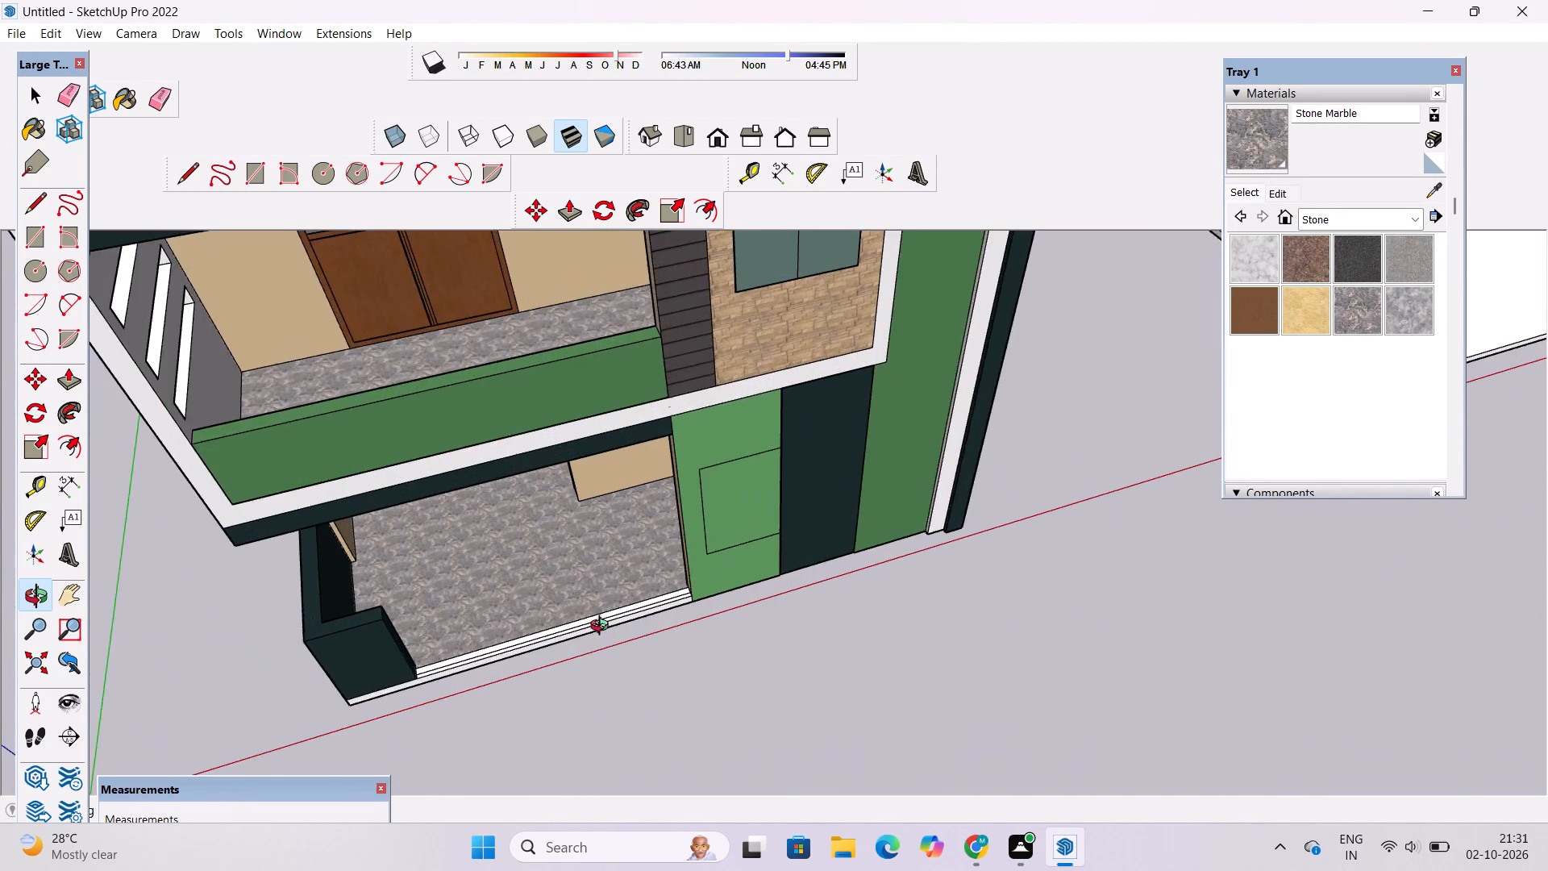
{"action": "scroll", "coordinate": [603, 627], "scroll_direction": "up", "scroll_amount": 15}
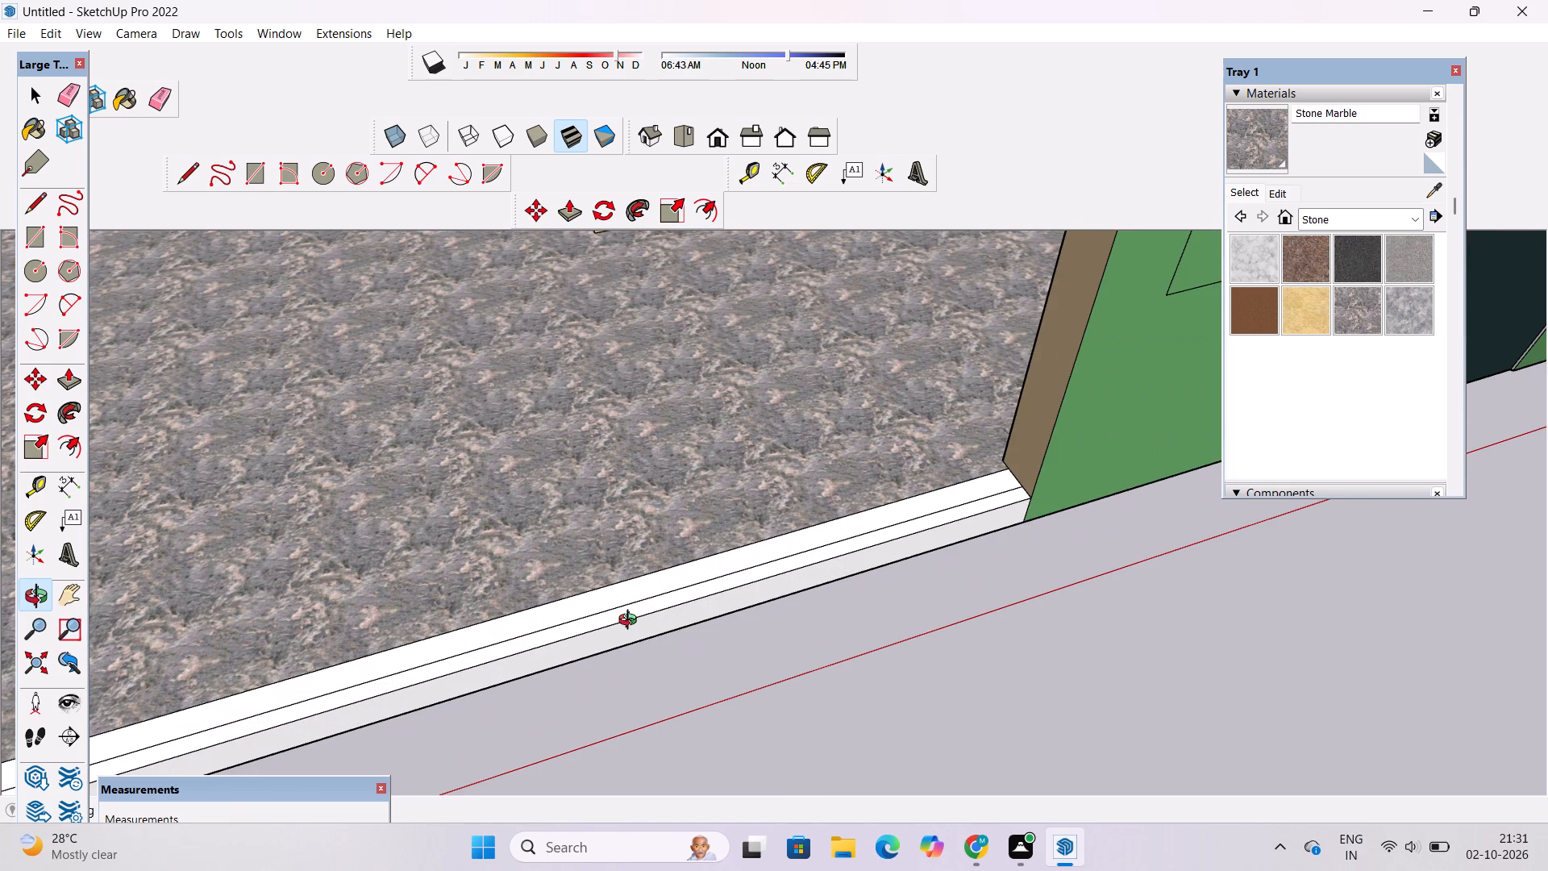
{"action": "scroll", "coordinate": [631, 622], "scroll_direction": "up", "scroll_amount": 4}
{"action": "scroll", "coordinate": [622, 620], "scroll_direction": "down", "scroll_amount": 4}
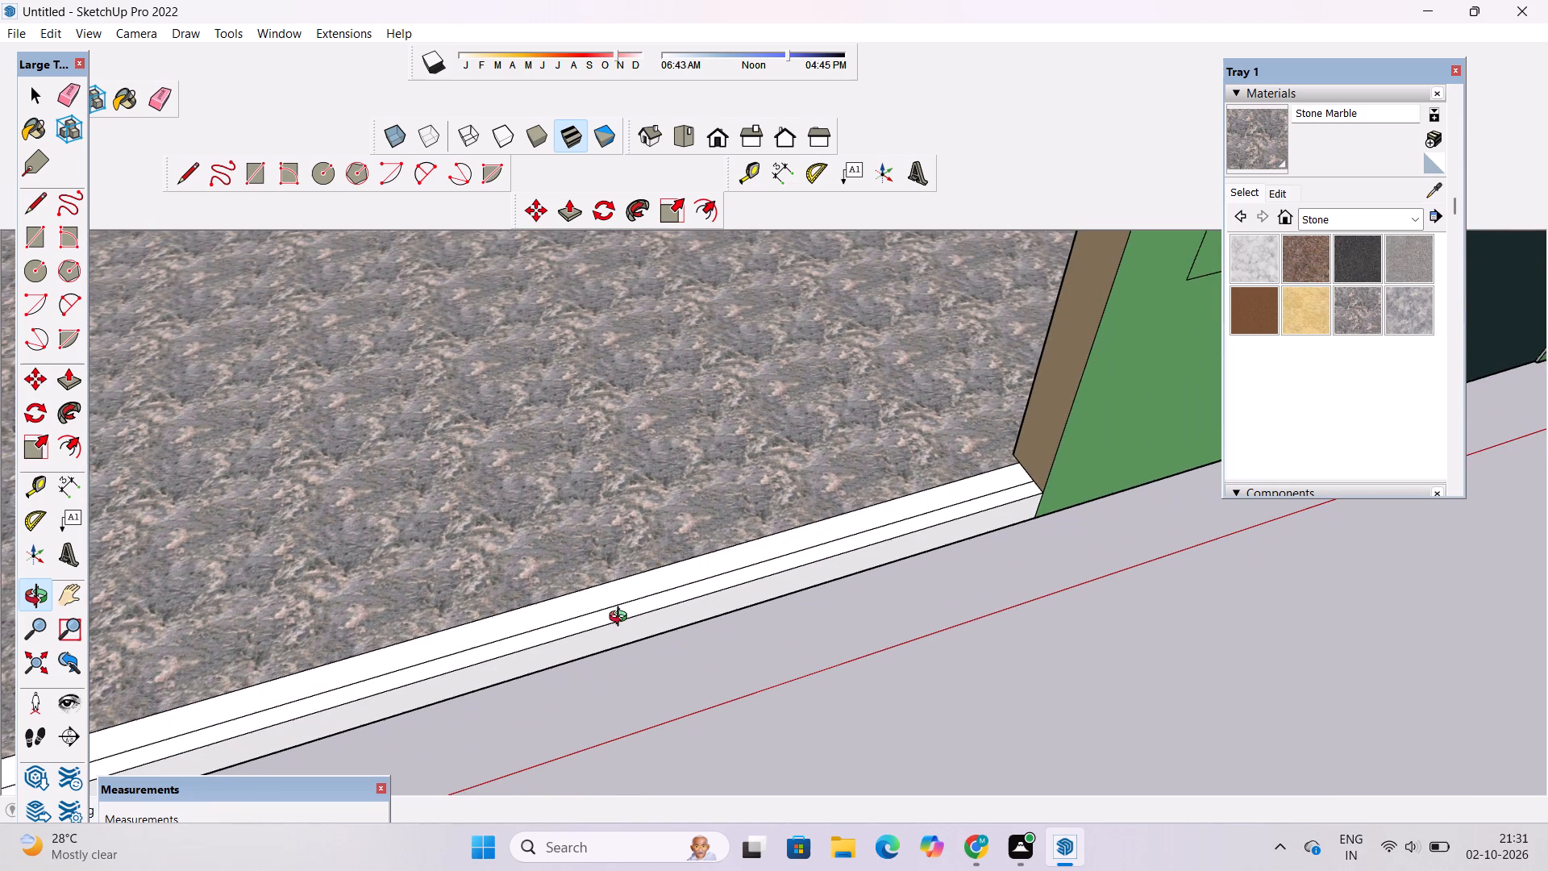
{"action": "key", "text": "p"}
{"action": "scroll", "coordinate": [645, 586], "scroll_direction": "down", "scroll_amount": 3}
{"action": "left_click", "coordinate": [648, 582]}
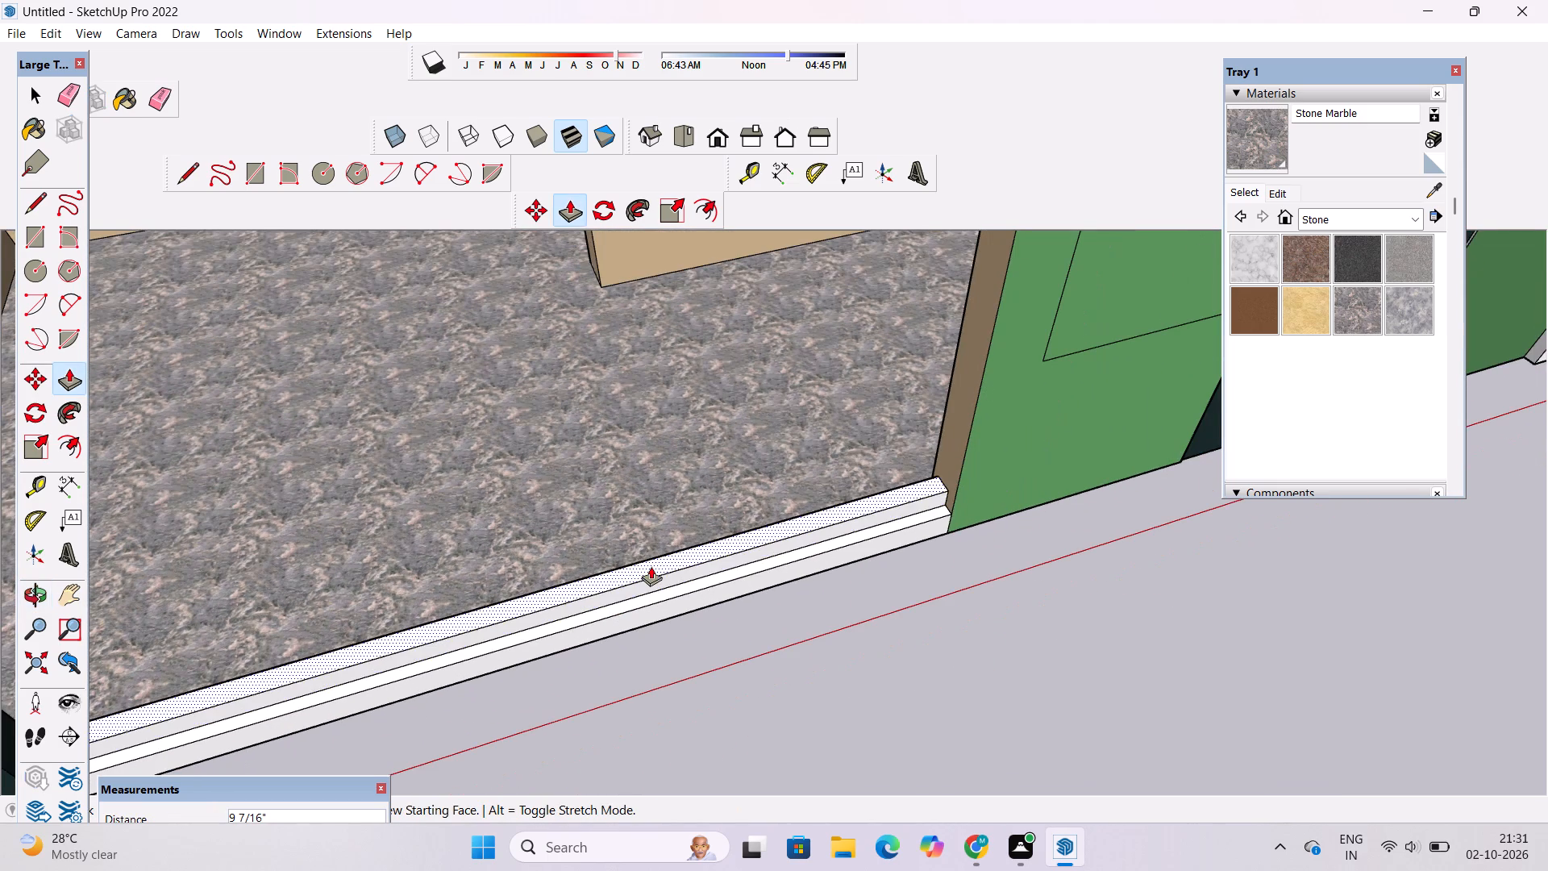
{"action": "scroll", "coordinate": [651, 566], "scroll_direction": "down", "scroll_amount": 10}
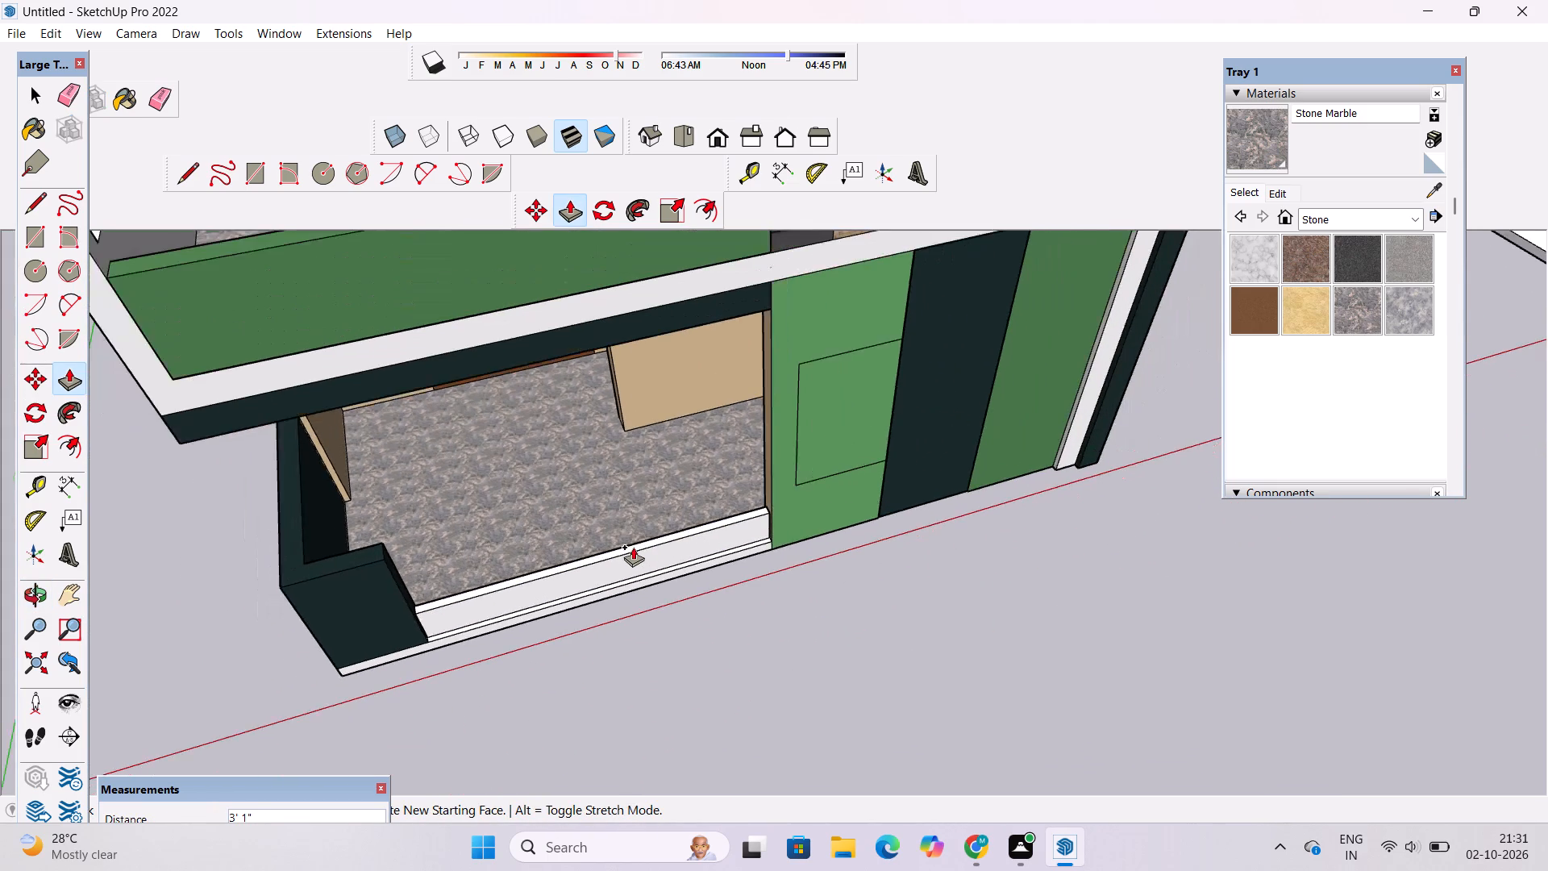
{"action": "scroll", "coordinate": [630, 547], "scroll_direction": "down", "scroll_amount": 1}
{"action": "scroll", "coordinate": [531, 544], "scroll_direction": "up", "scroll_amount": 4}
{"action": "scroll", "coordinate": [466, 542], "scroll_direction": "up", "scroll_amount": 3}
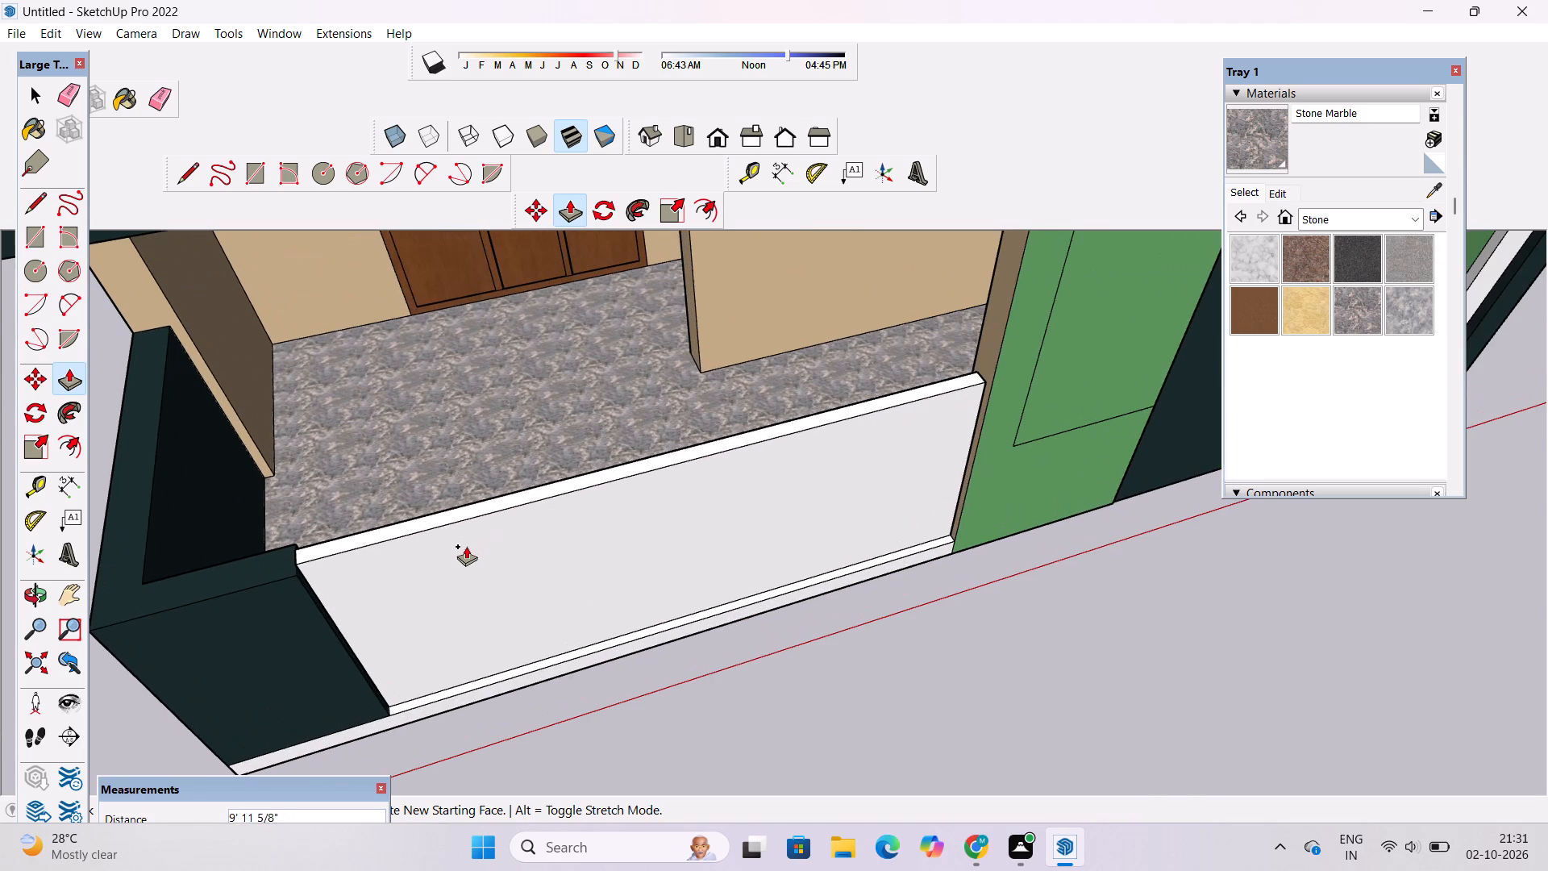
{"action": "type", "text": "9'"}
{"action": "key", "text": "Return"}
Draw a narrow vertical rectangle about 9" wide over the full 9' height of the porch's front panel, starting at its bottom edge's midpoint.
{"action": "key", "text": "o"}
{"action": "scroll", "coordinate": [466, 548], "scroll_direction": "down", "scroll_amount": 3}
{"action": "left_click_drag", "start_coordinate": [556, 633], "coordinate": [576, 471]}
{"action": "scroll", "coordinate": [556, 468], "scroll_direction": "up", "scroll_amount": 2}
{"action": "left_click_drag", "start_coordinate": [565, 476], "coordinate": [547, 482], "text": "shift"}
{"action": "left_click_drag", "start_coordinate": [557, 519], "coordinate": [531, 520]}
{"action": "scroll", "coordinate": [529, 521], "scroll_direction": "up", "scroll_amount": 4}
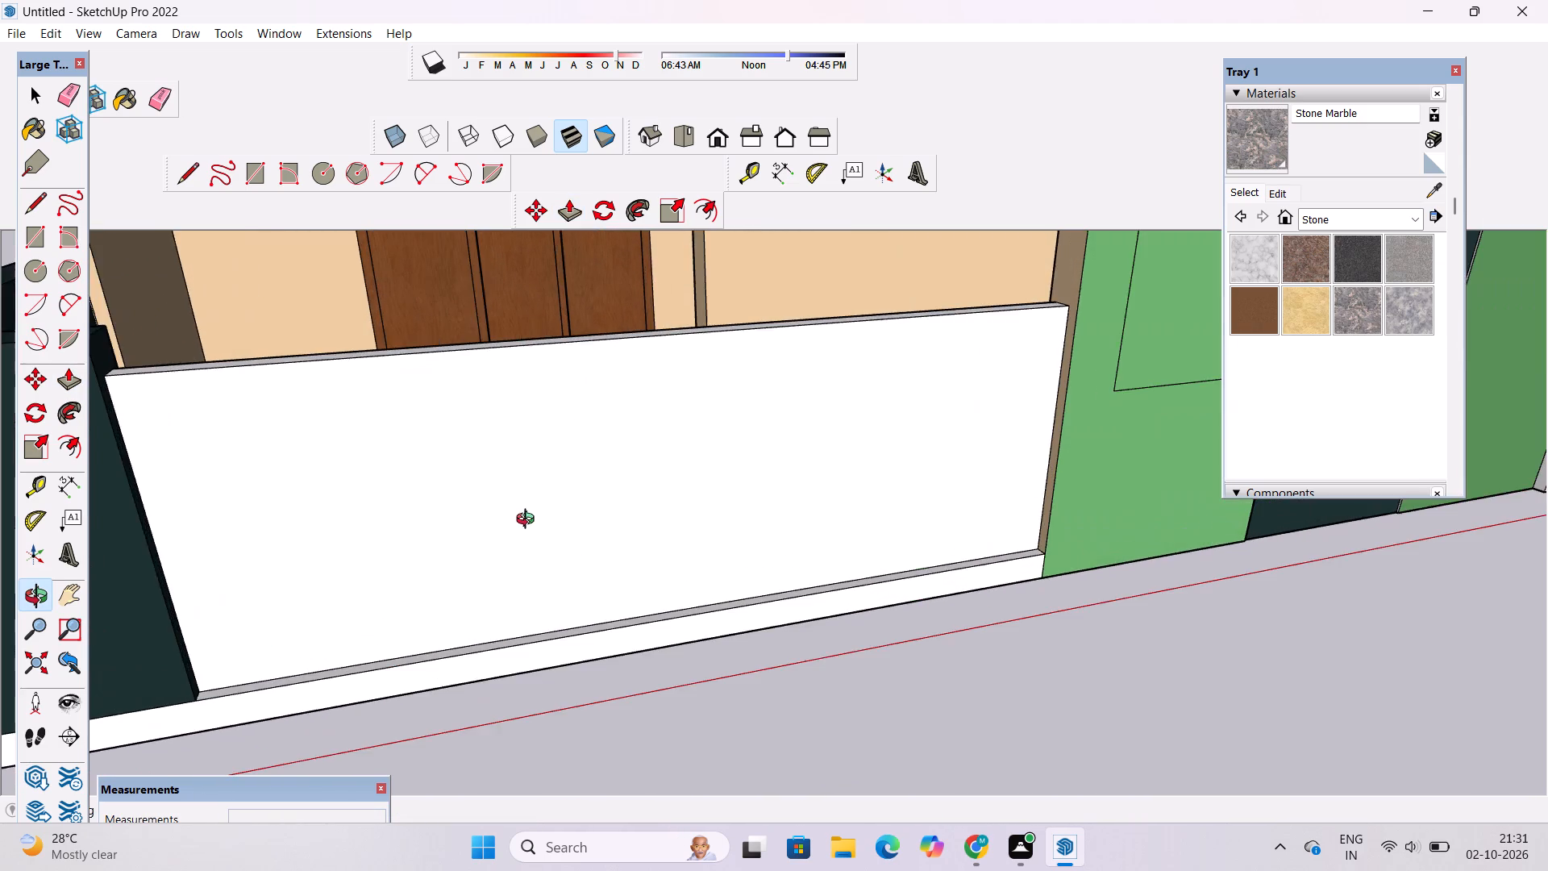
{"action": "left_click_drag", "start_coordinate": [543, 531], "coordinate": [416, 453]}
{"action": "left_click_drag", "start_coordinate": [536, 519], "coordinate": [544, 552], "text": "shift"}
{"action": "key", "text": "r"}
{"action": "scroll", "coordinate": [471, 577], "scroll_direction": "up", "scroll_amount": 1}
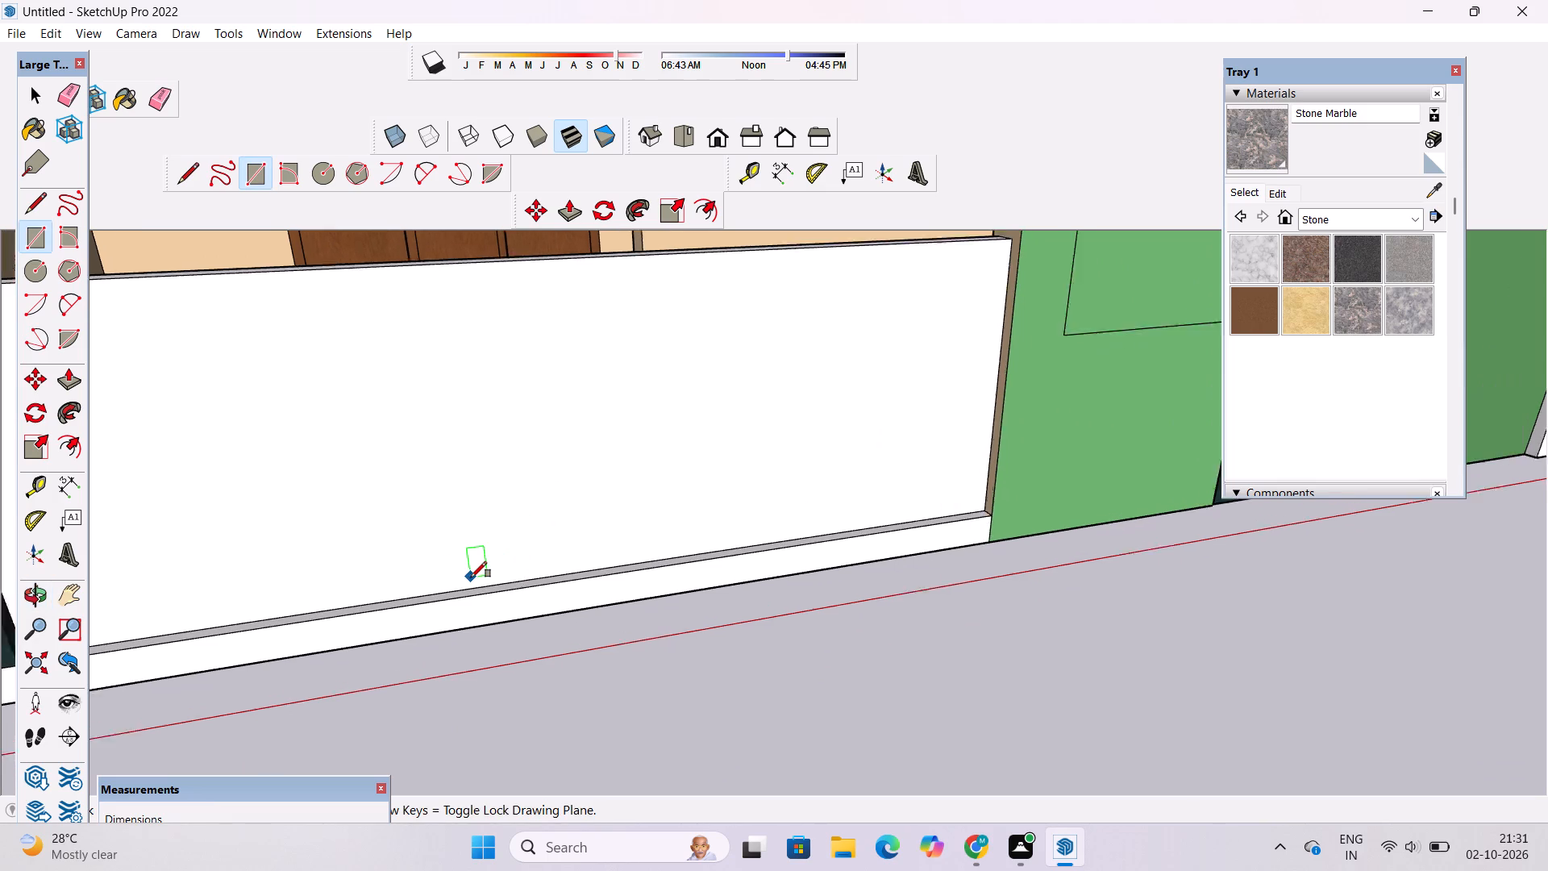
{"action": "scroll", "coordinate": [471, 577], "scroll_direction": "up", "scroll_amount": 1}
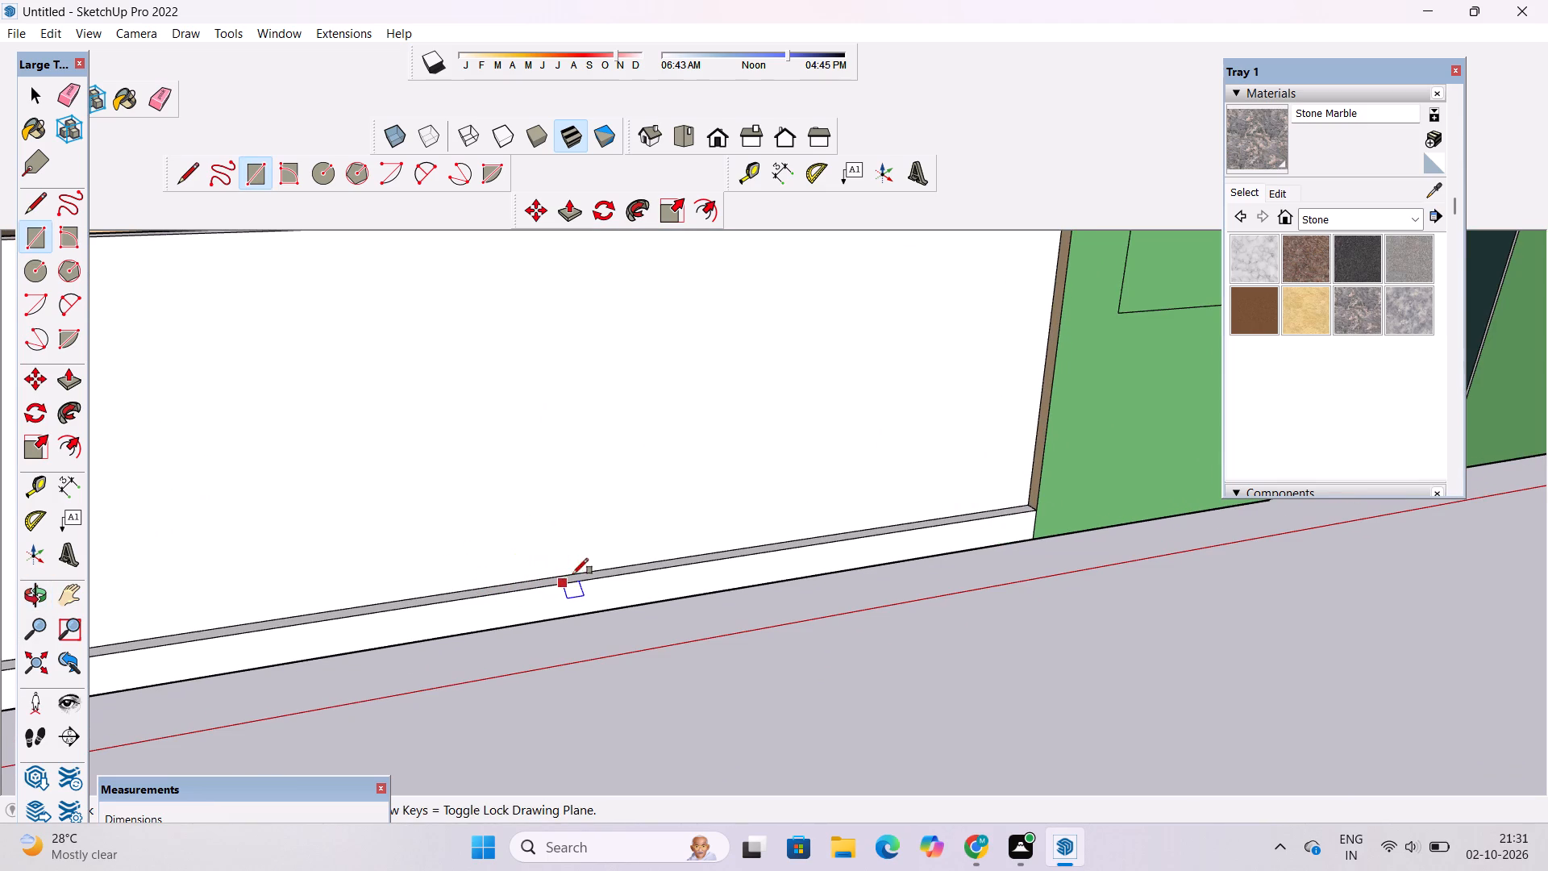
{"action": "scroll", "coordinate": [581, 568], "scroll_direction": "down", "scroll_amount": 7}
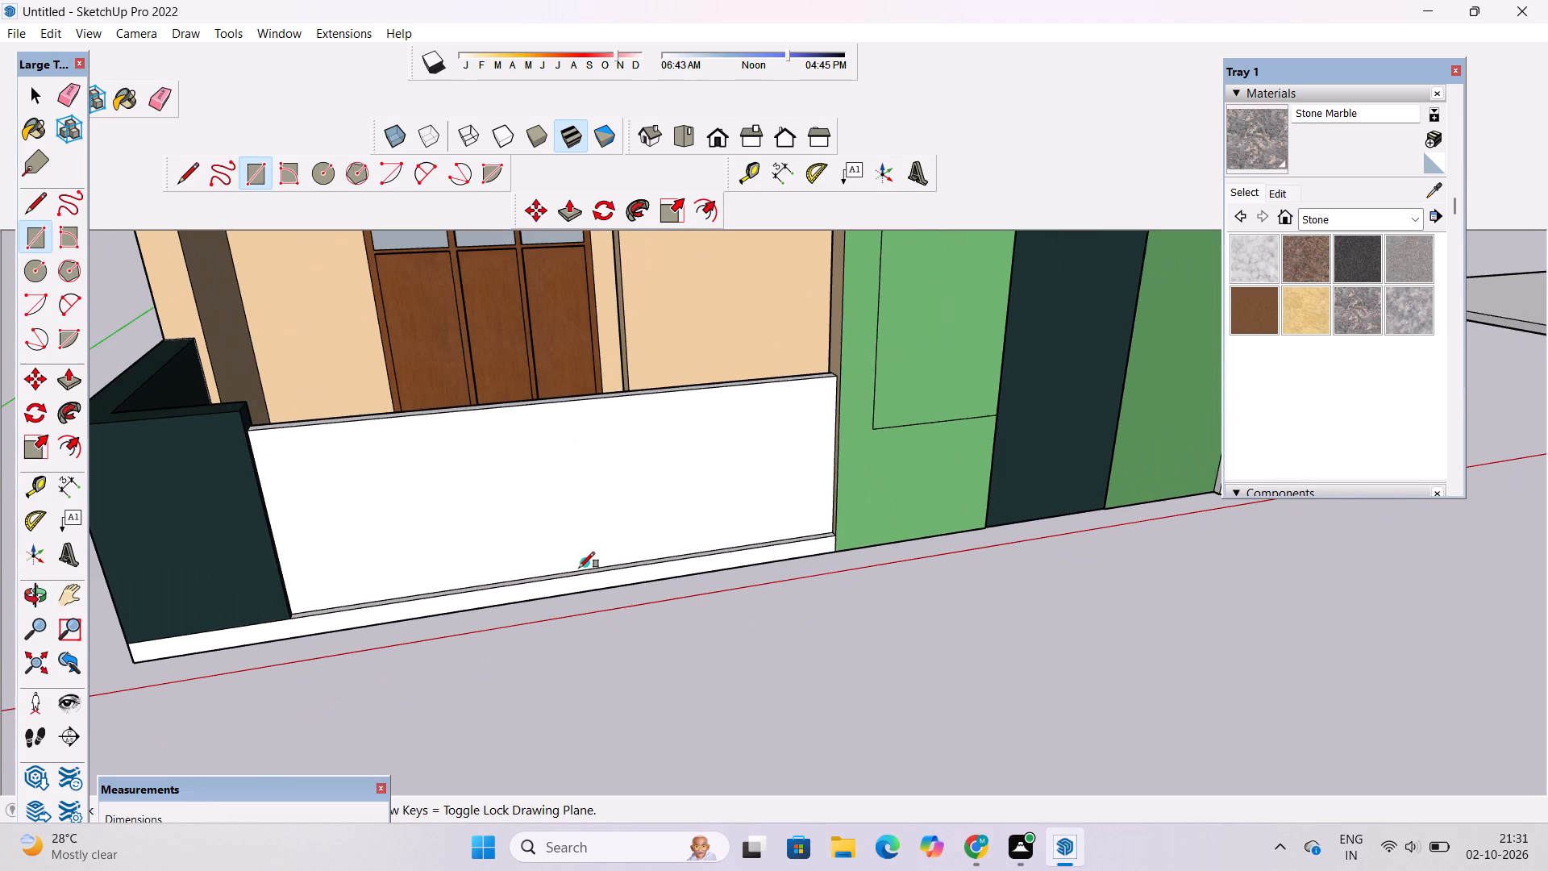
{"action": "scroll", "coordinate": [593, 568], "scroll_direction": "up", "scroll_amount": 13}
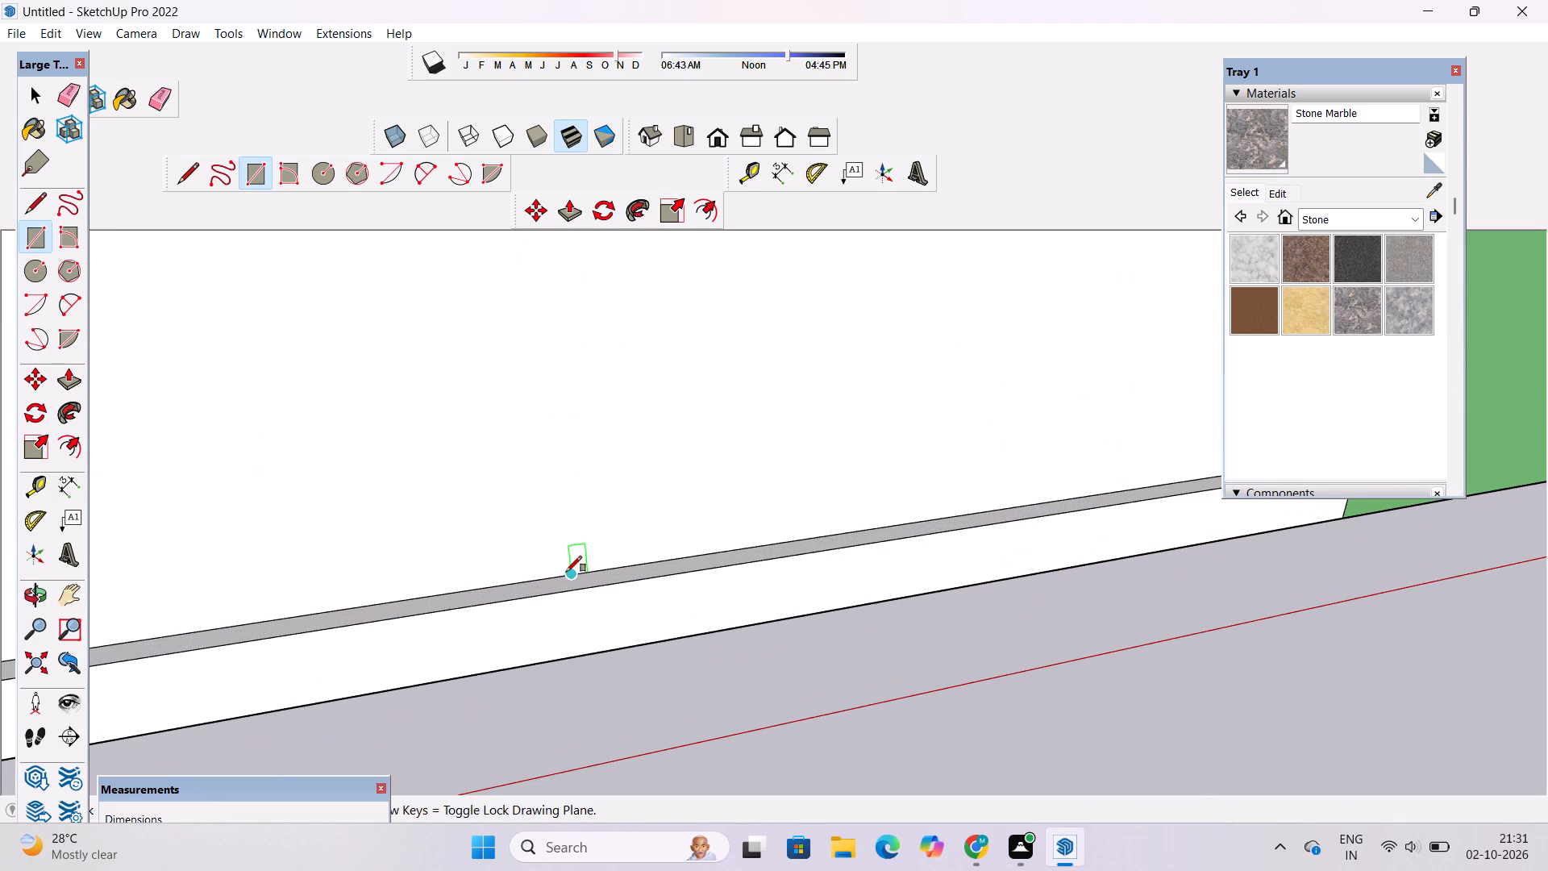
{"action": "left_click", "coordinate": [566, 572]}
{"action": "scroll", "coordinate": [566, 572], "scroll_direction": "down", "scroll_amount": 13}
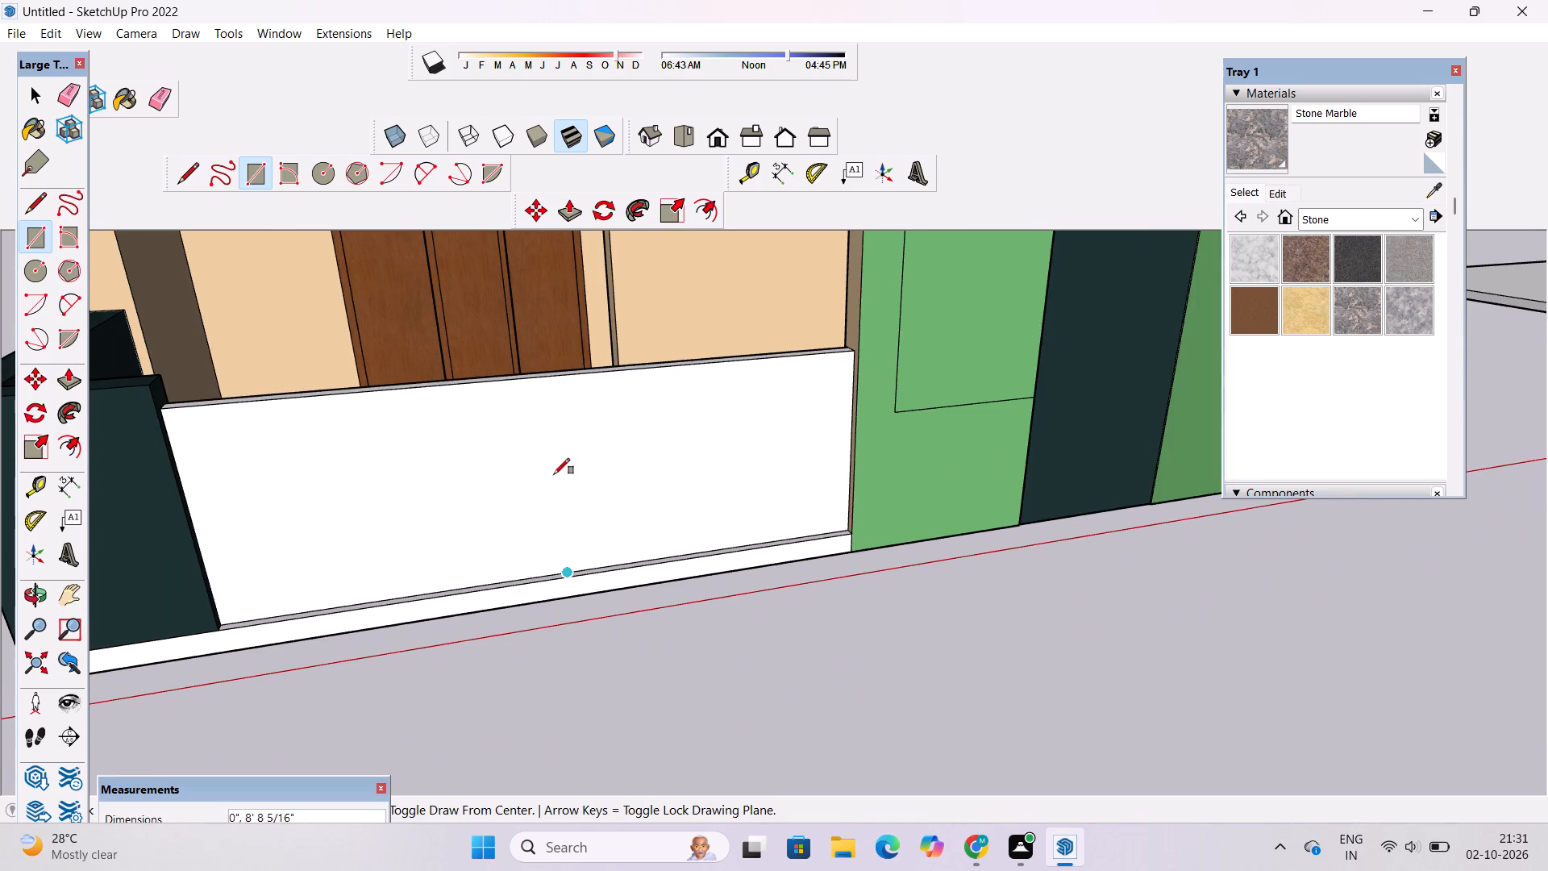
{"action": "scroll", "coordinate": [566, 376], "scroll_direction": "up", "scroll_amount": 2}
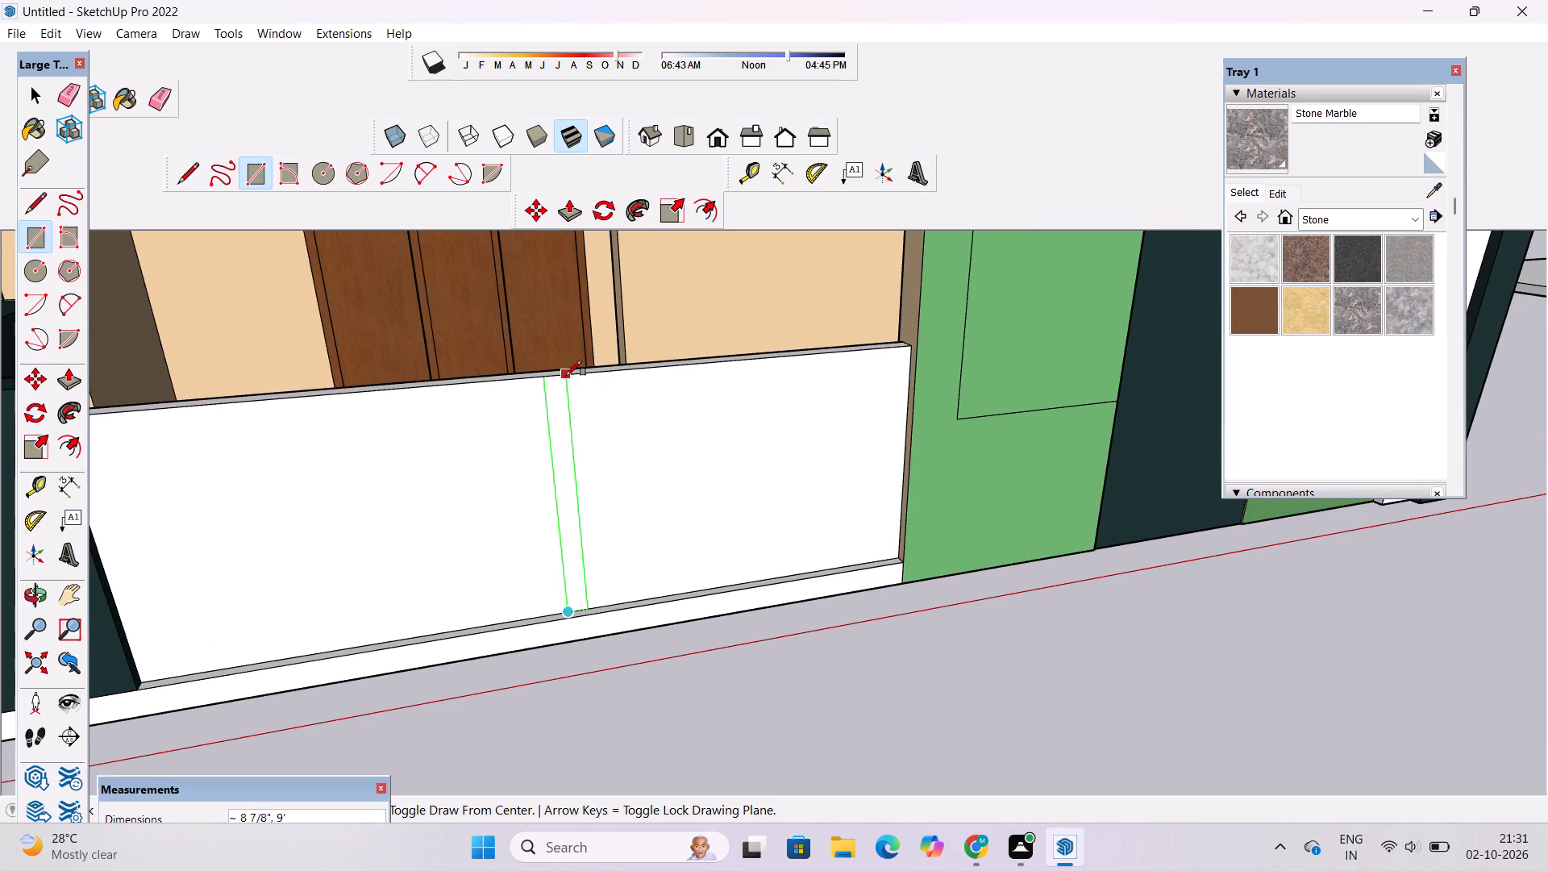
{"action": "scroll", "coordinate": [563, 377], "scroll_direction": "up", "scroll_amount": 3}
{"action": "left_click", "coordinate": [563, 377]}
{"action": "key", "text": "space"}
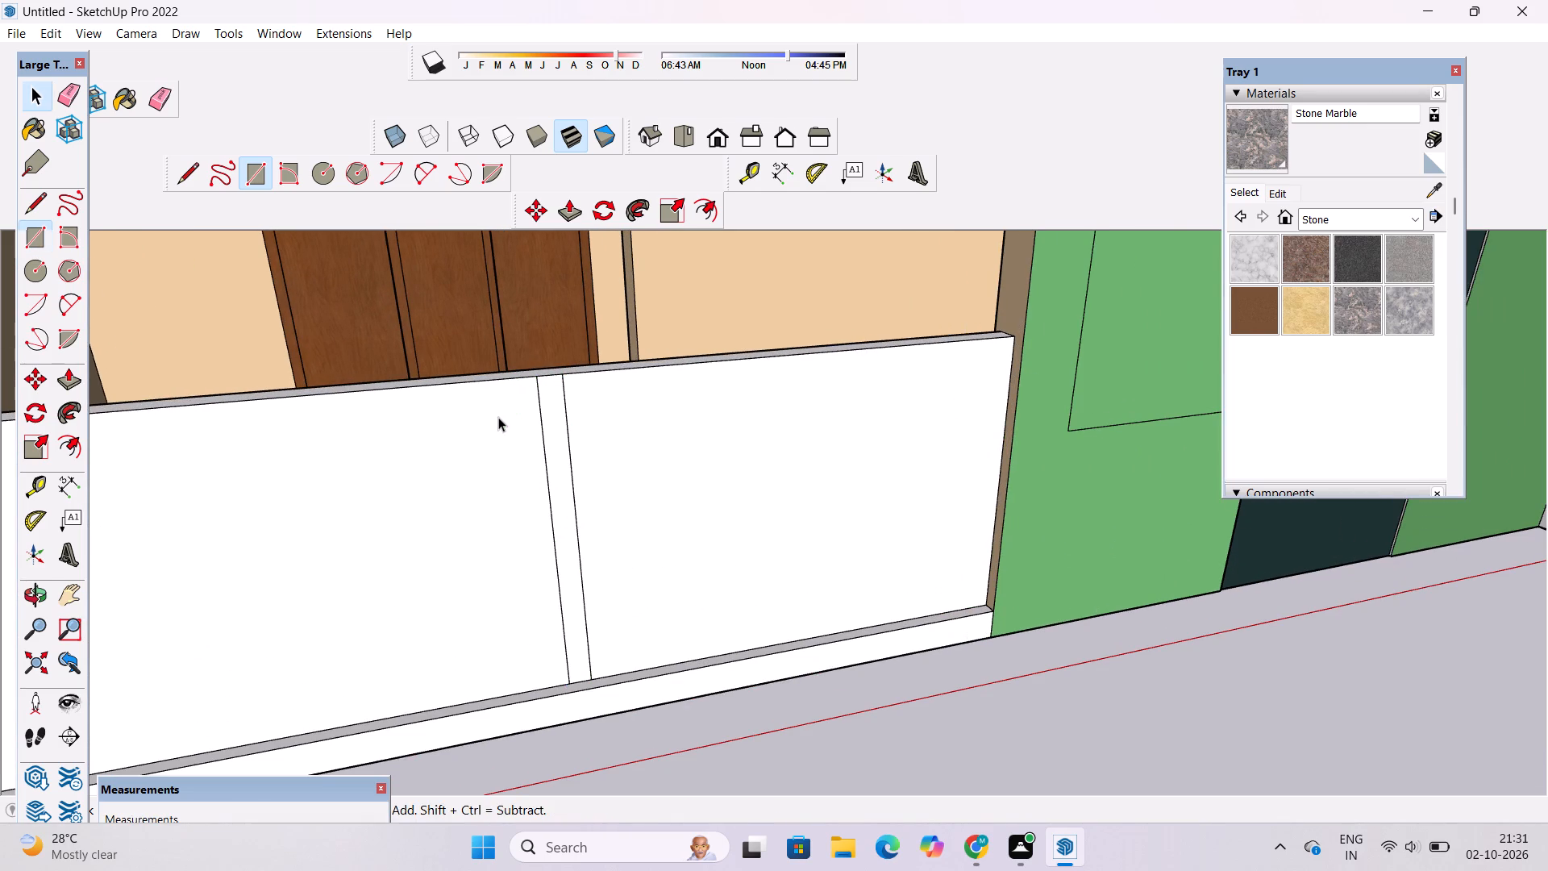
Move the narrow vertical strip, with its edges, a short distance along the porch's front panel toward the dark corner wall.
{"action": "type", "text": "o"}
{"action": "scroll", "coordinate": [457, 420], "scroll_direction": "down", "scroll_amount": 9}
{"action": "left_click_drag", "start_coordinate": [576, 523], "coordinate": [498, 450]}
{"action": "left_click_drag", "start_coordinate": [466, 444], "coordinate": [465, 541], "text": "shift"}
{"action": "scroll", "coordinate": [464, 532], "scroll_direction": "down", "scroll_amount": 5, "text": "shift"}
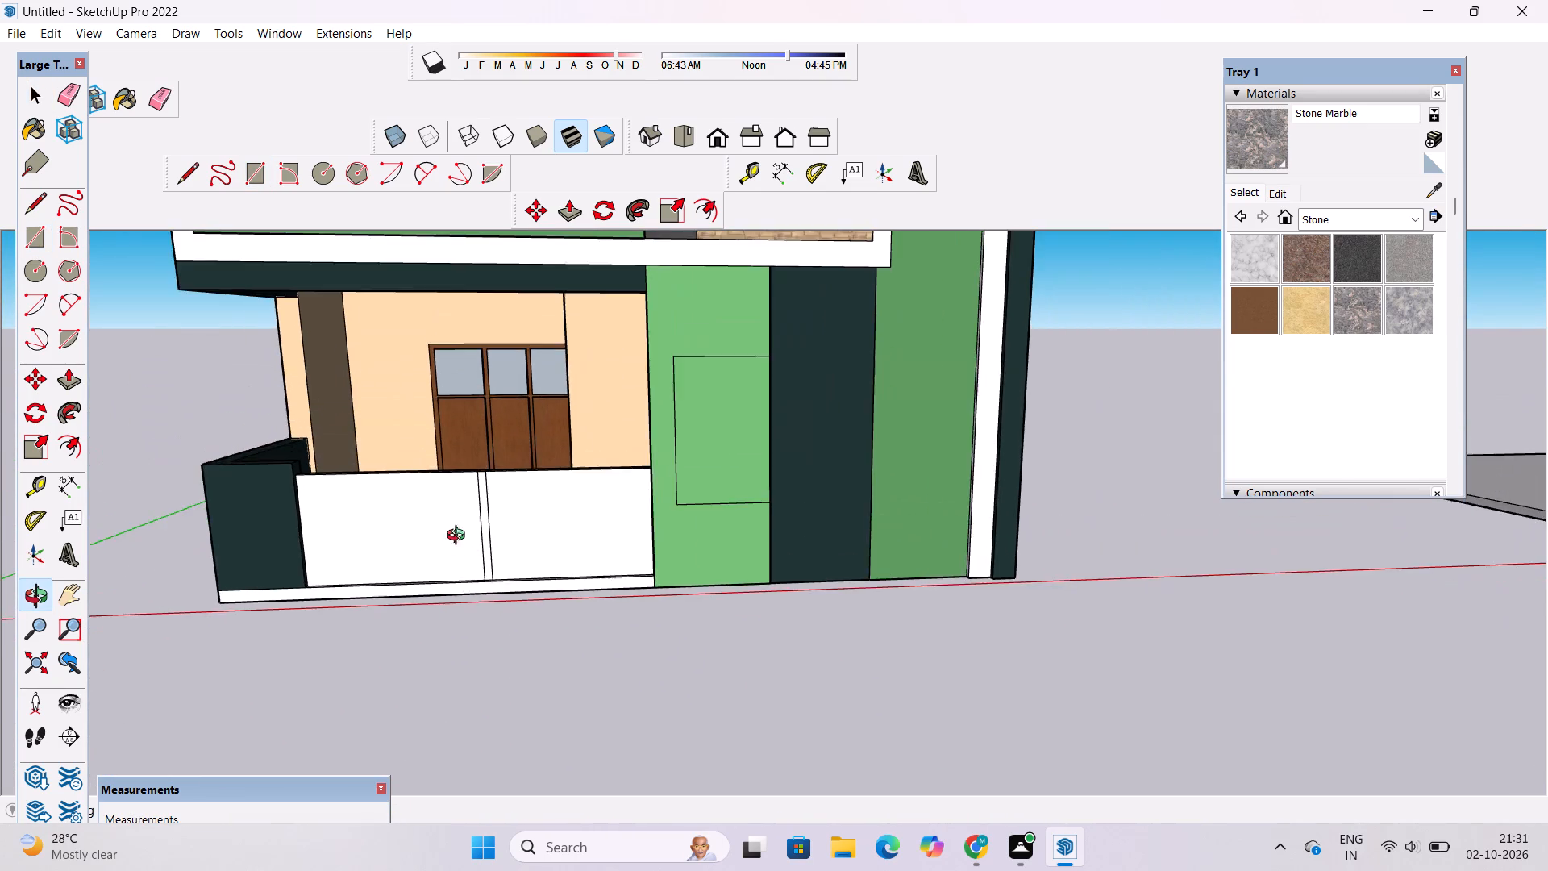
{"action": "left_click_drag", "start_coordinate": [450, 545], "coordinate": [485, 523]}
{"action": "scroll", "coordinate": [488, 522], "scroll_direction": "up", "scroll_amount": 3, "text": "shift"}
{"action": "left_click_drag", "start_coordinate": [488, 522], "coordinate": [550, 522], "text": "shift"}
{"action": "scroll", "coordinate": [550, 522], "scroll_direction": "up", "scroll_amount": 4}
{"action": "key", "text": "space"}
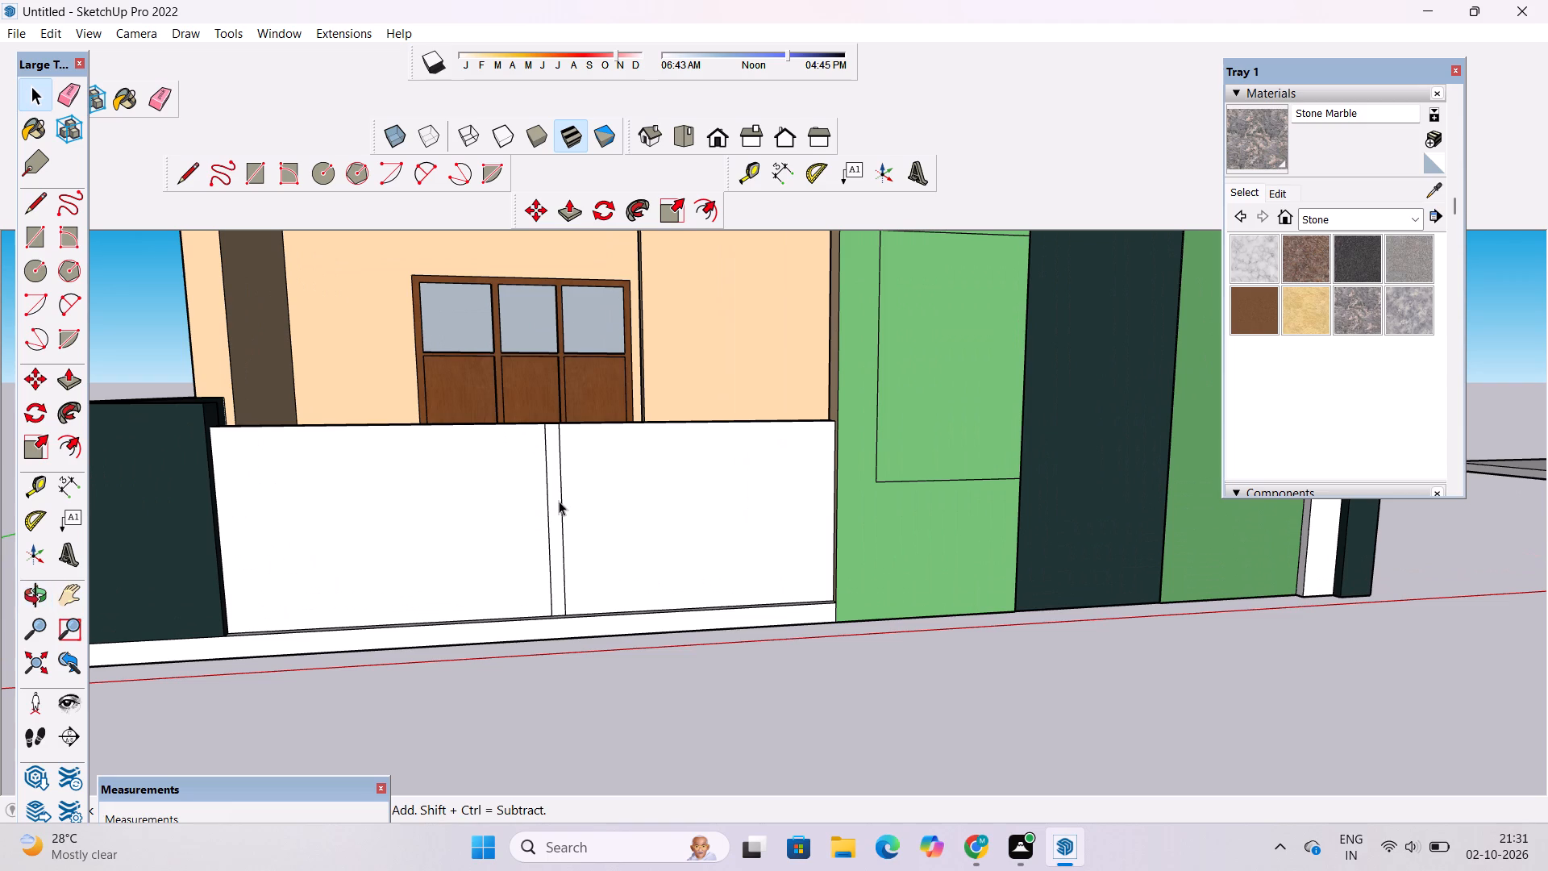
{"action": "double_click", "coordinate": [557, 506]}
{"action": "key", "text": "m"}
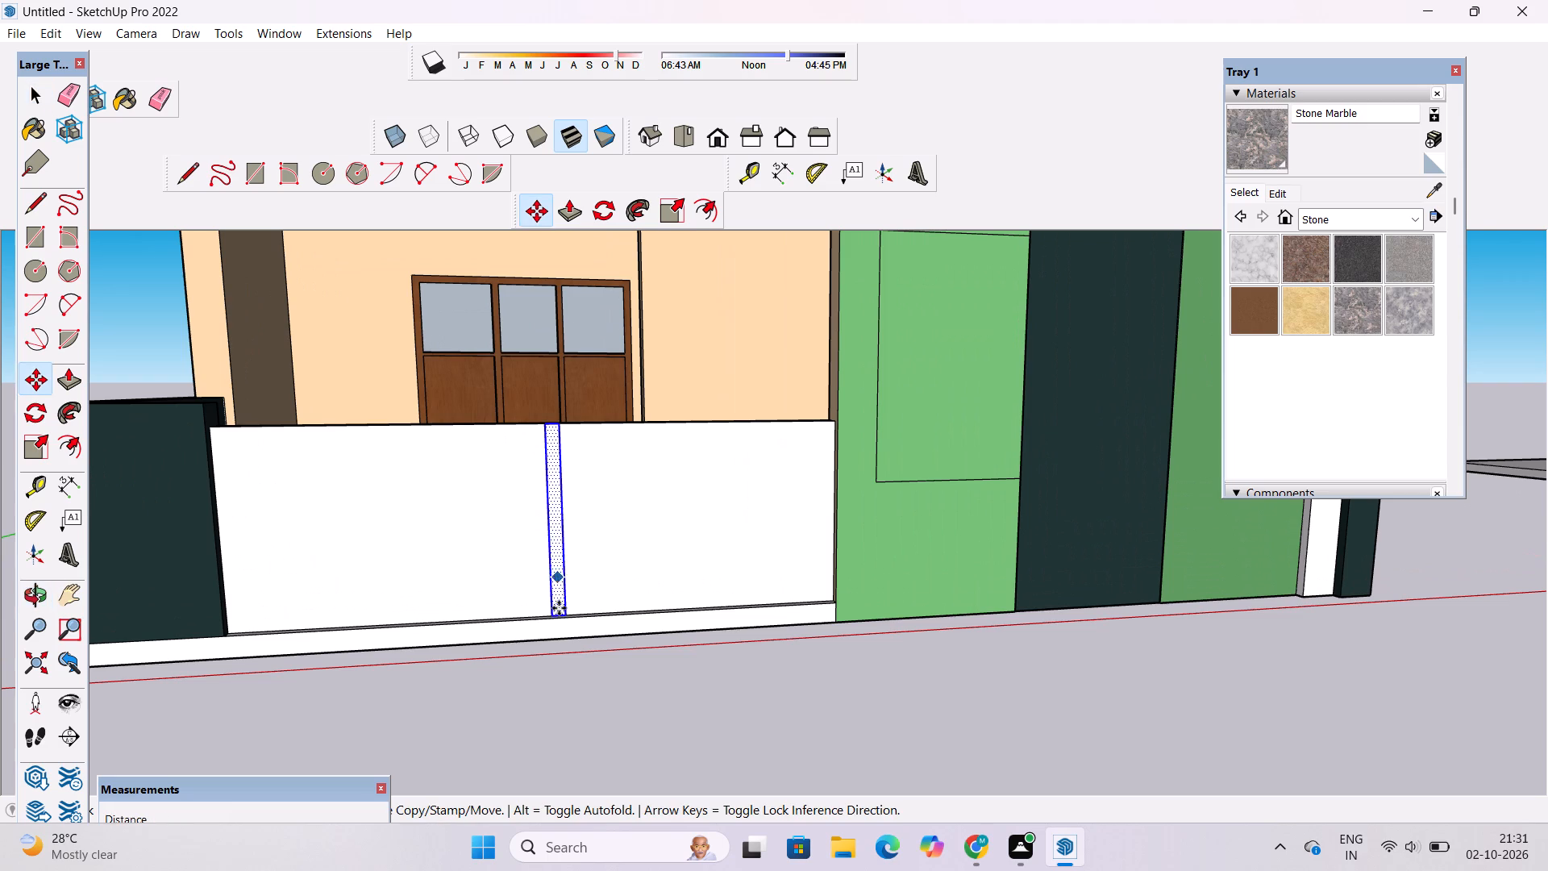
{"action": "scroll", "coordinate": [559, 610], "scroll_direction": "up", "scroll_amount": 10}
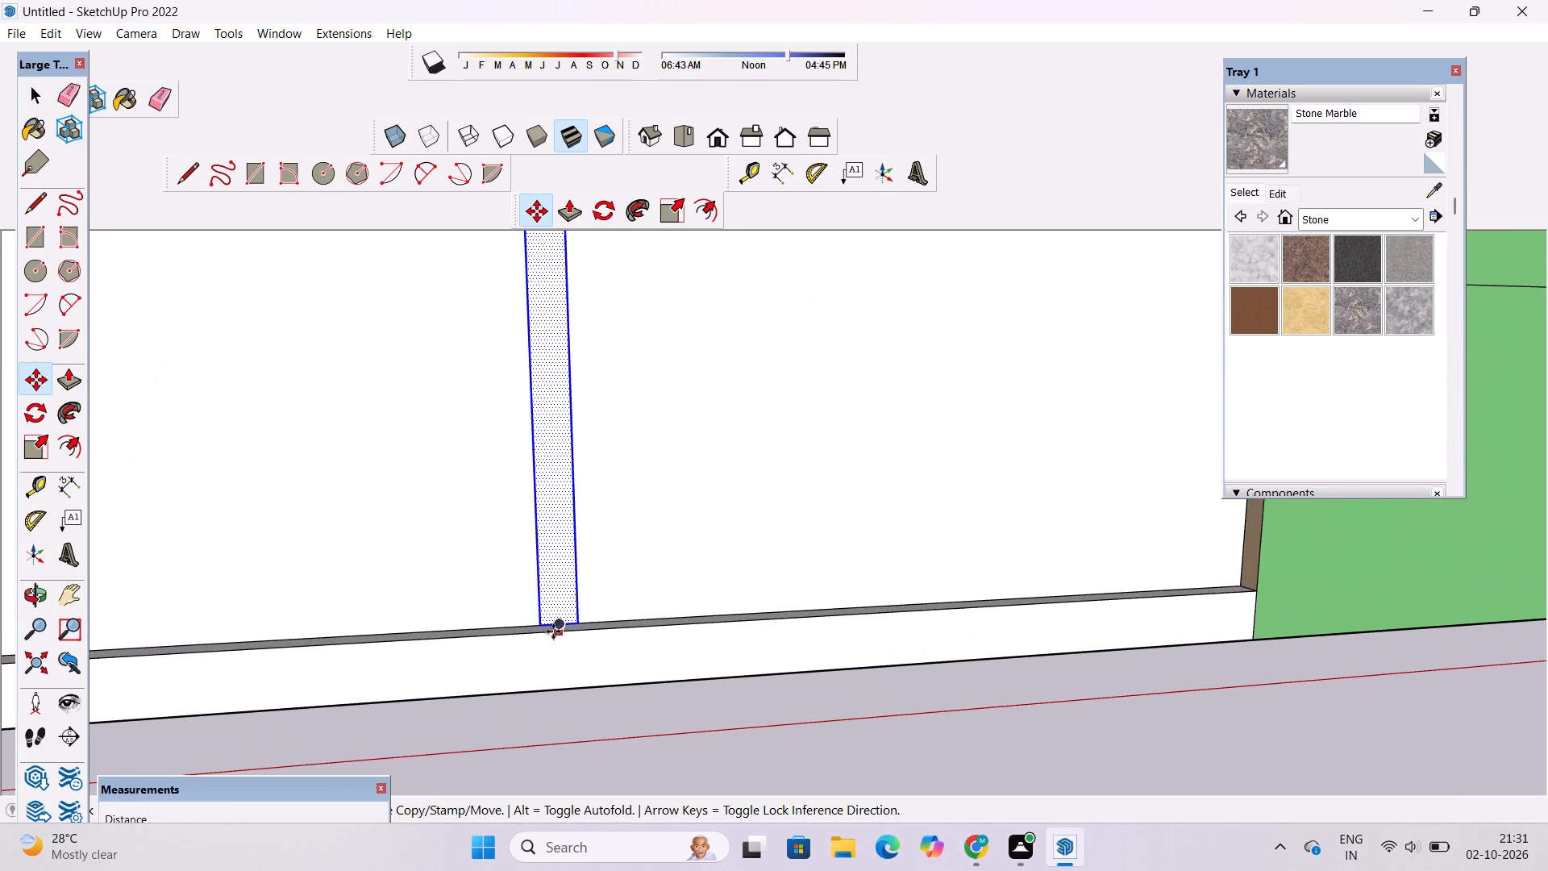
{"action": "scroll", "coordinate": [553, 631], "scroll_direction": "up", "scroll_amount": 7}
{"action": "left_click", "coordinate": [535, 626]}
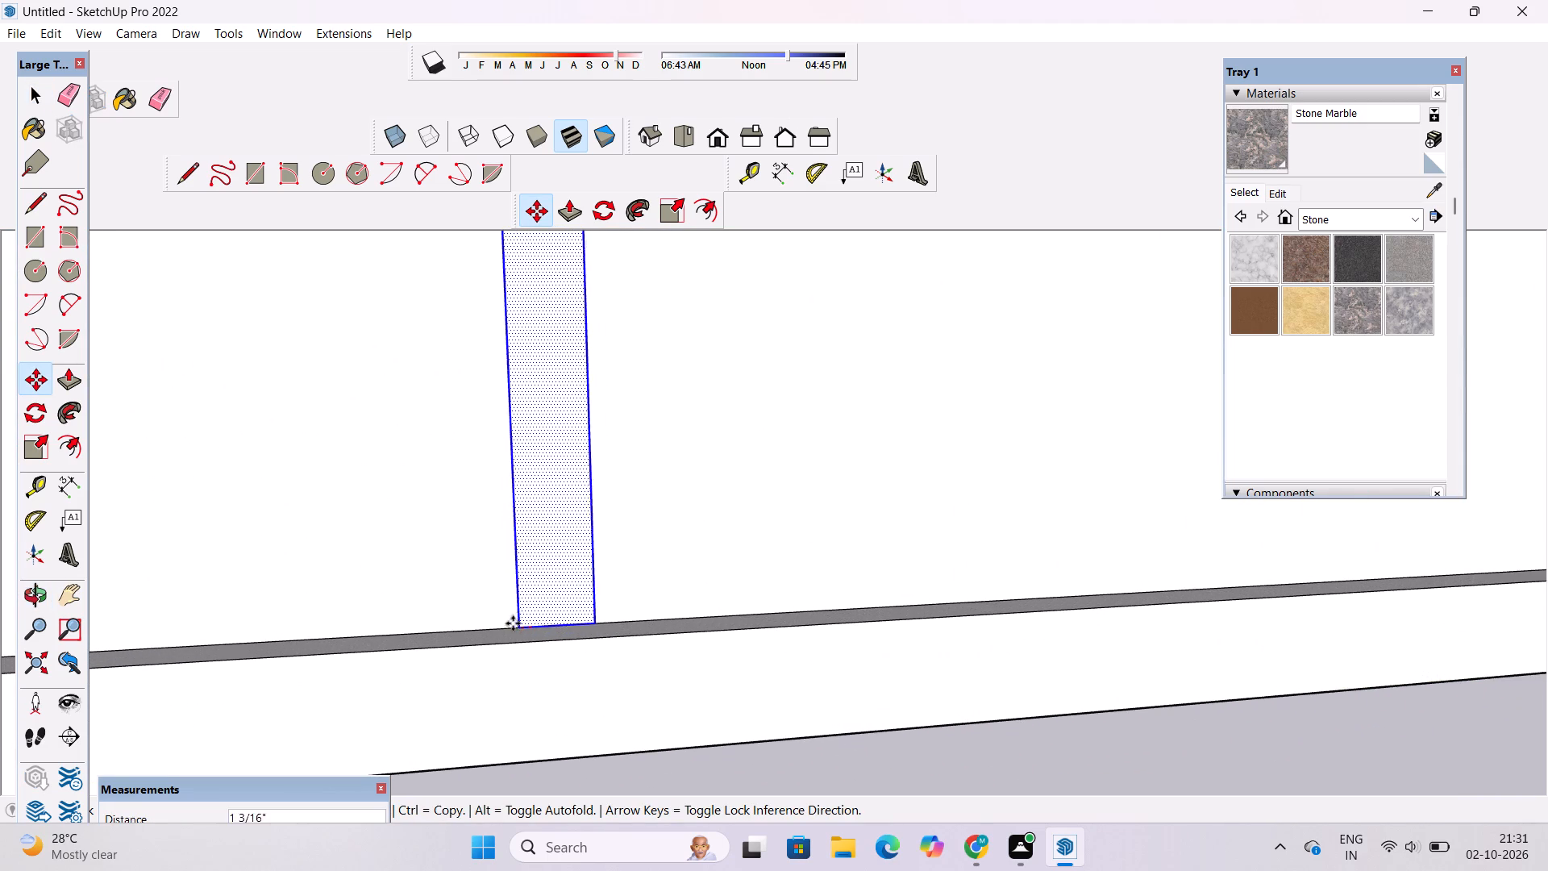
{"action": "left_click", "coordinate": [464, 622]}
{"action": "scroll", "coordinate": [433, 598], "scroll_direction": "down", "scroll_amount": 10}
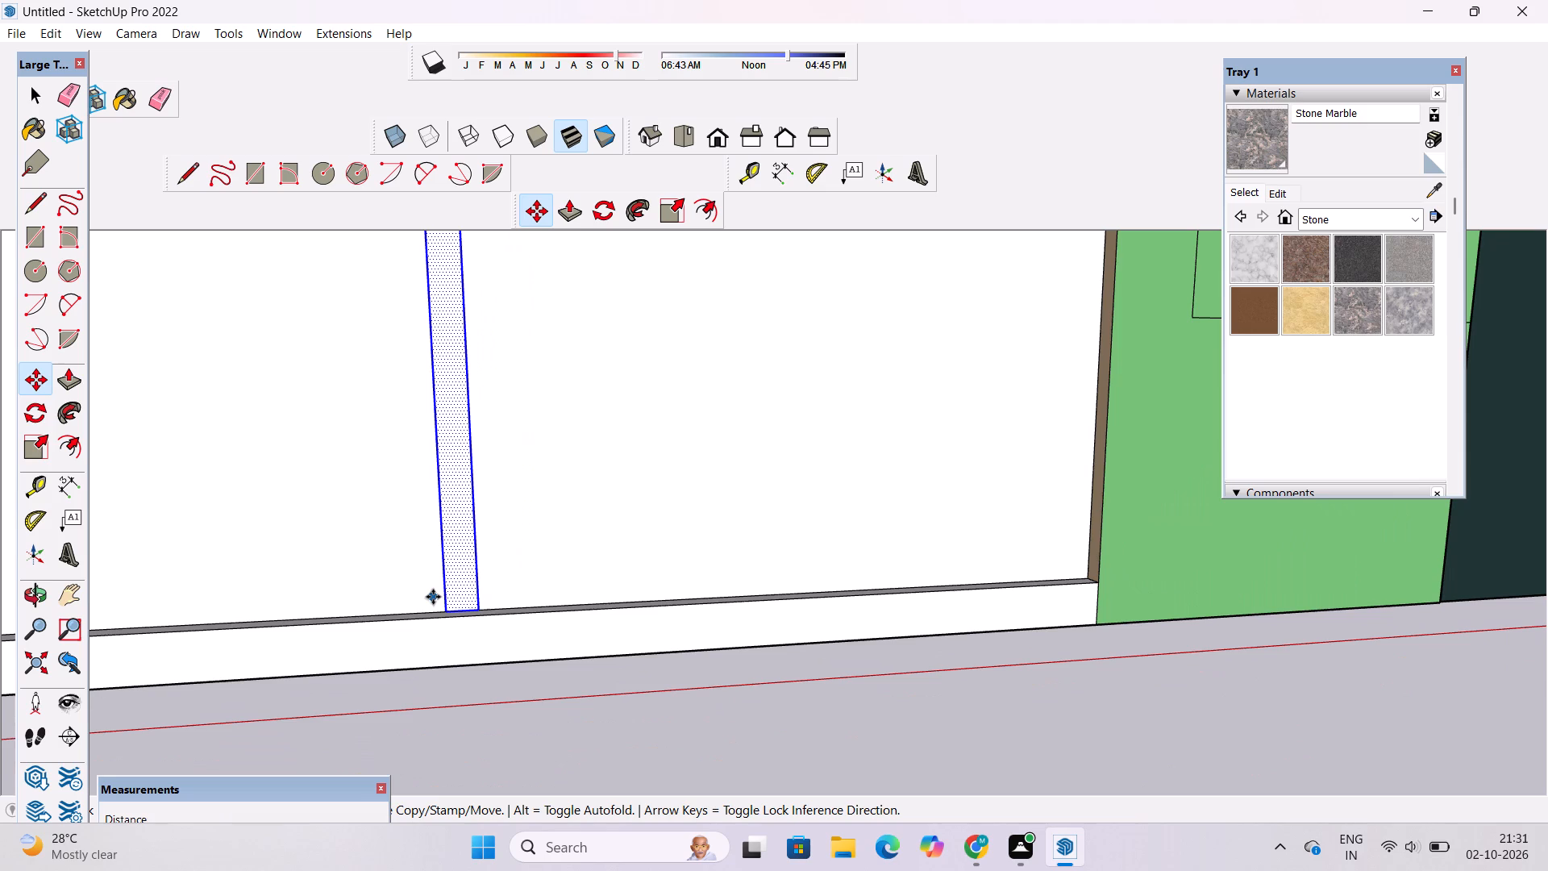
{"action": "key", "text": "space"}
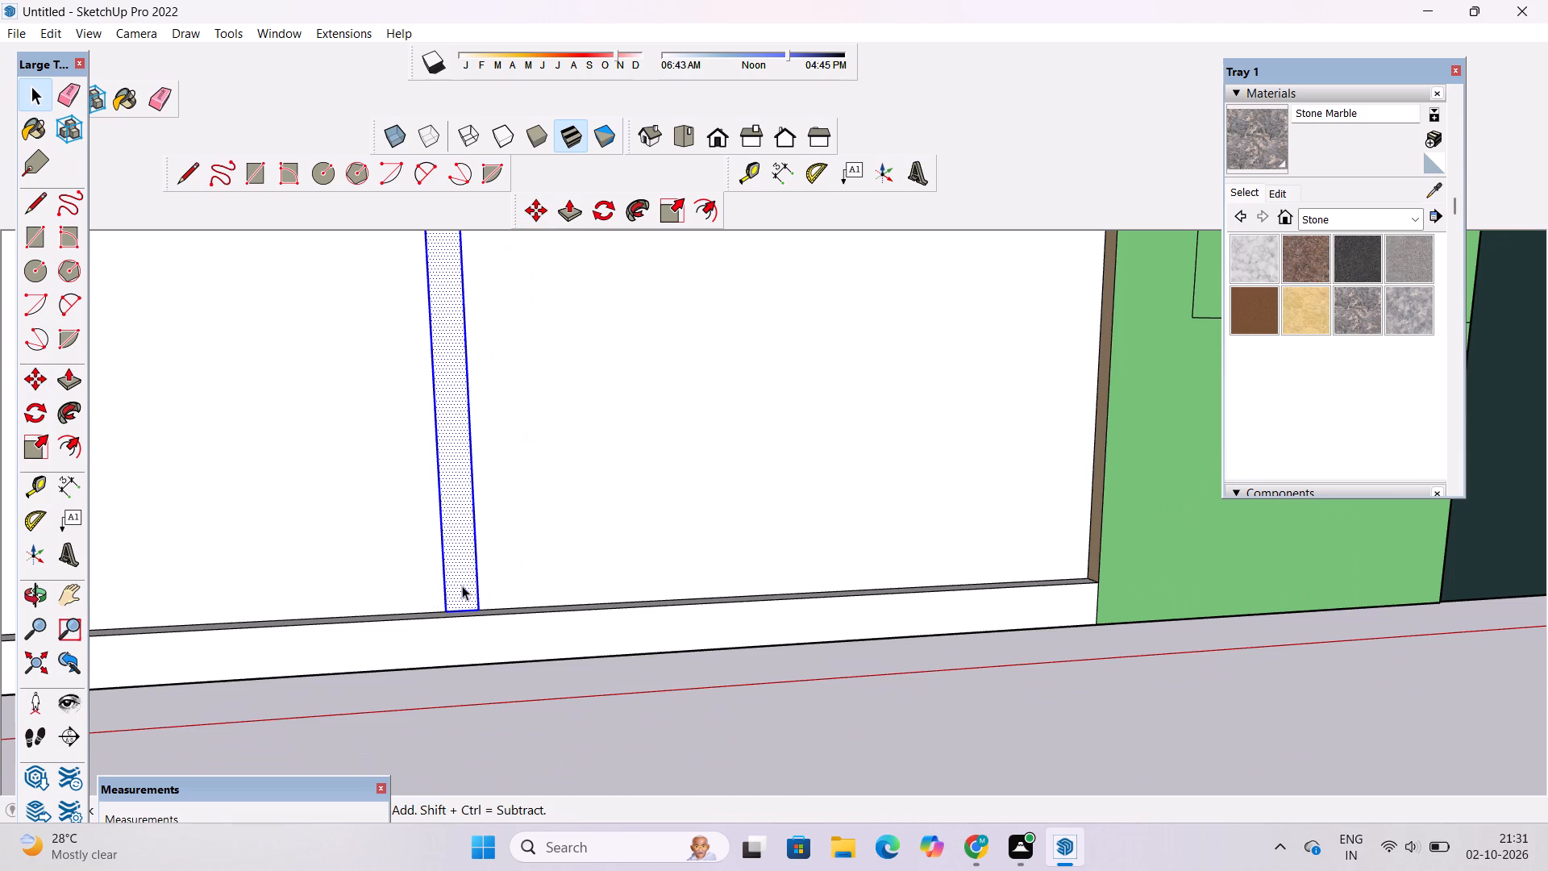
{"action": "left_click", "coordinate": [472, 711]}
{"action": "scroll", "coordinate": [465, 680], "scroll_direction": "down", "scroll_amount": 7}
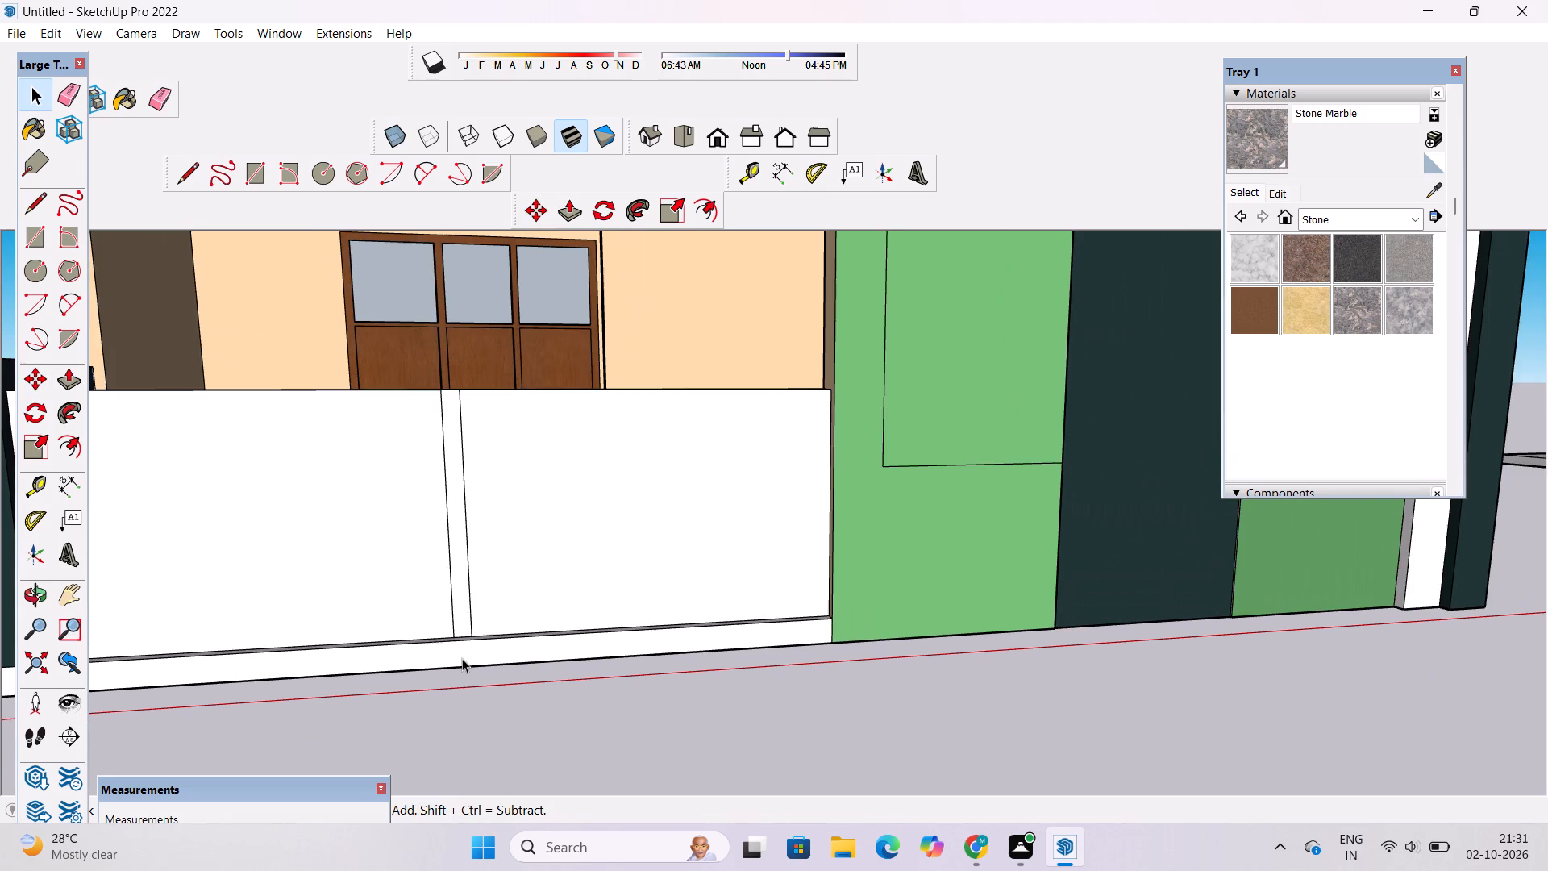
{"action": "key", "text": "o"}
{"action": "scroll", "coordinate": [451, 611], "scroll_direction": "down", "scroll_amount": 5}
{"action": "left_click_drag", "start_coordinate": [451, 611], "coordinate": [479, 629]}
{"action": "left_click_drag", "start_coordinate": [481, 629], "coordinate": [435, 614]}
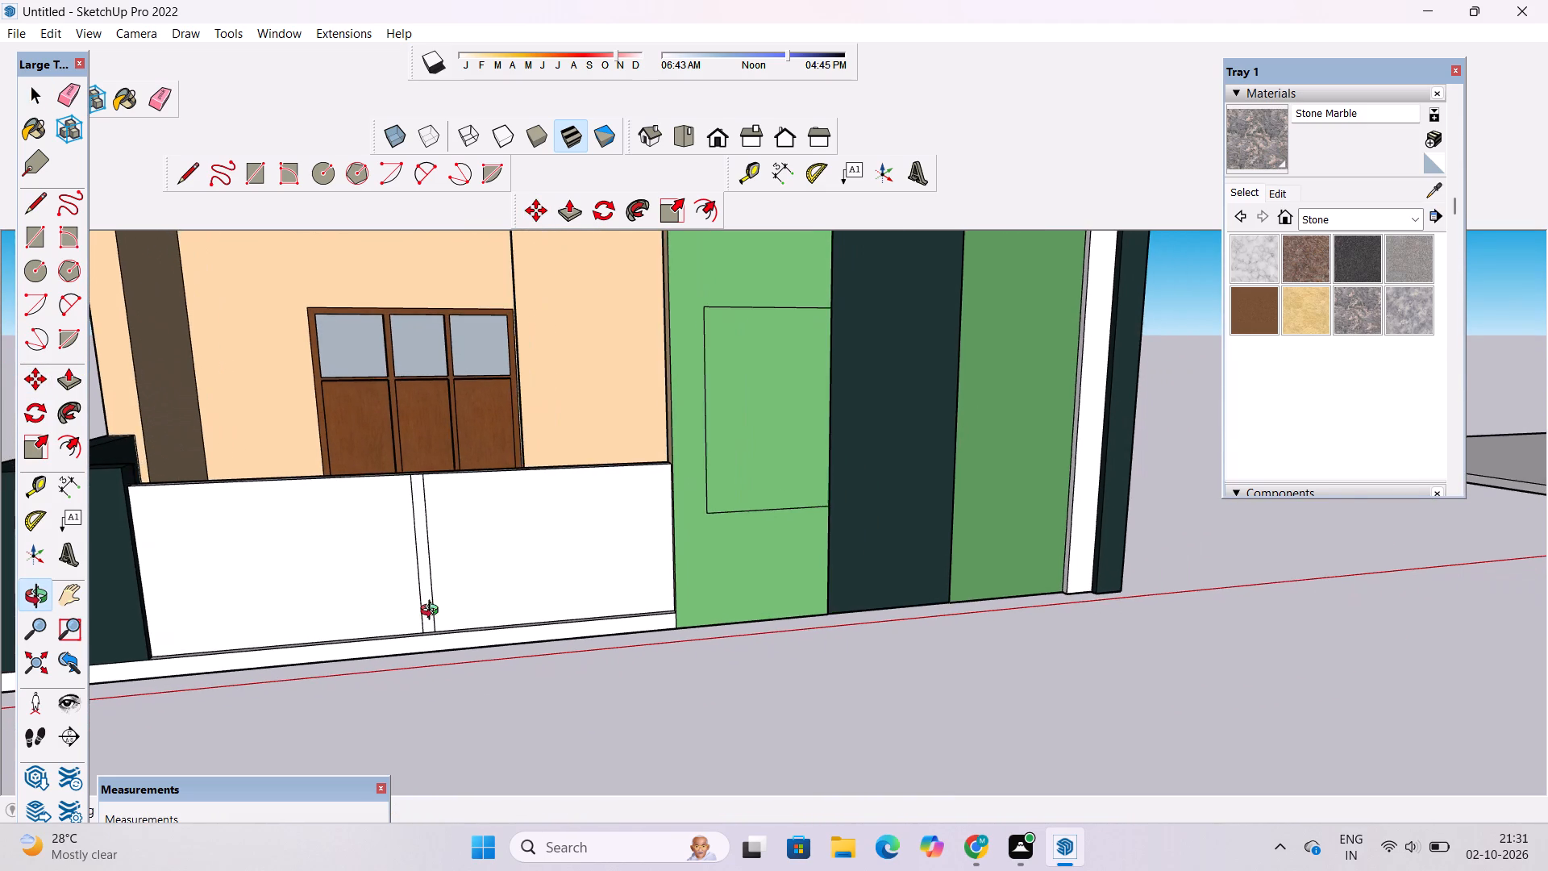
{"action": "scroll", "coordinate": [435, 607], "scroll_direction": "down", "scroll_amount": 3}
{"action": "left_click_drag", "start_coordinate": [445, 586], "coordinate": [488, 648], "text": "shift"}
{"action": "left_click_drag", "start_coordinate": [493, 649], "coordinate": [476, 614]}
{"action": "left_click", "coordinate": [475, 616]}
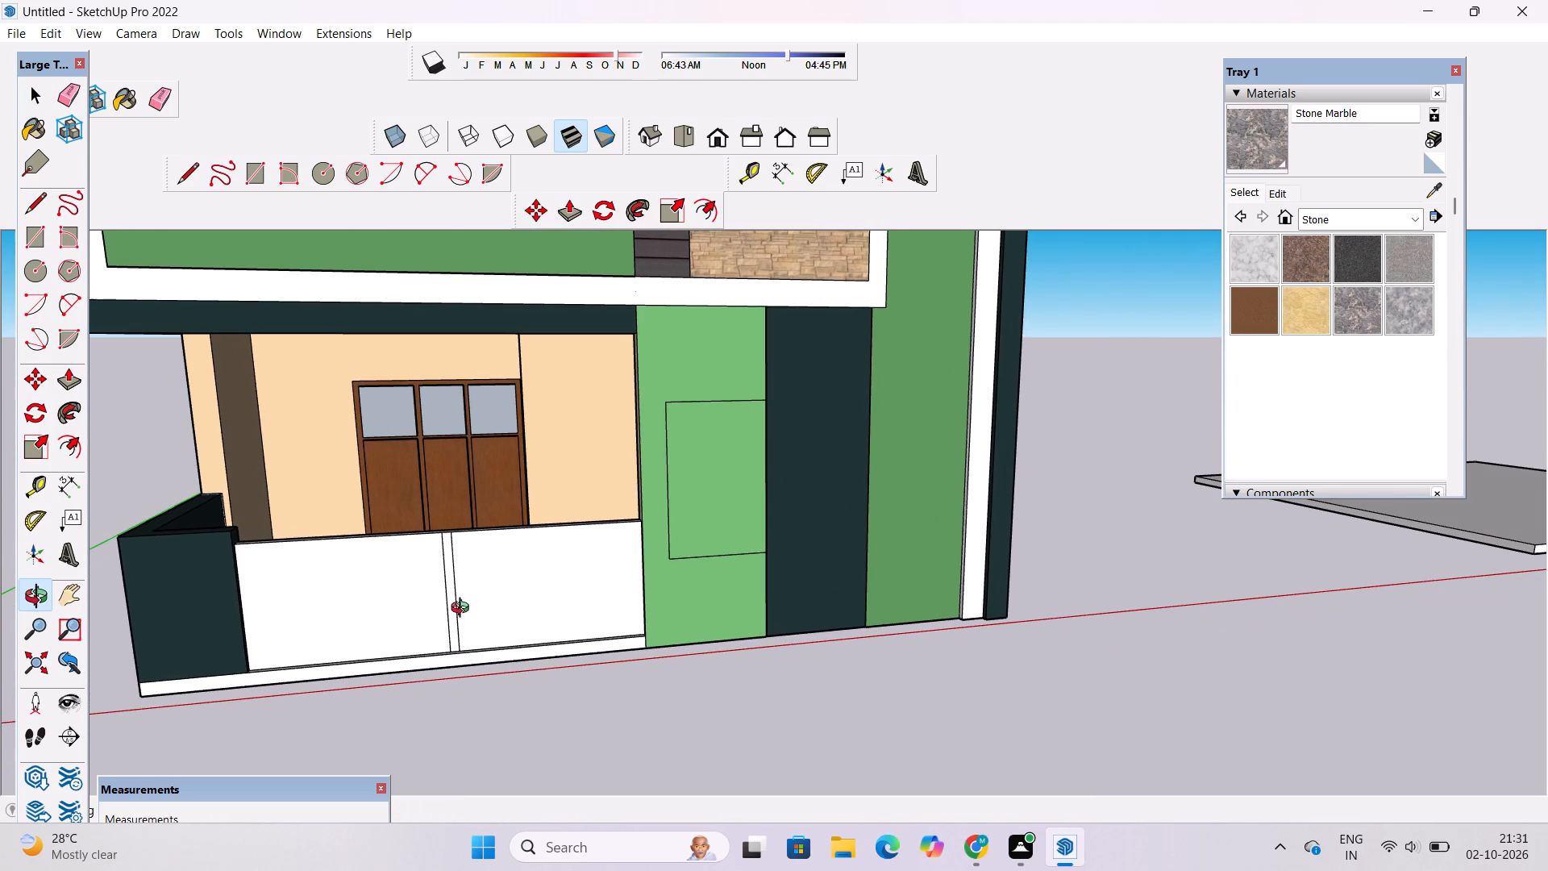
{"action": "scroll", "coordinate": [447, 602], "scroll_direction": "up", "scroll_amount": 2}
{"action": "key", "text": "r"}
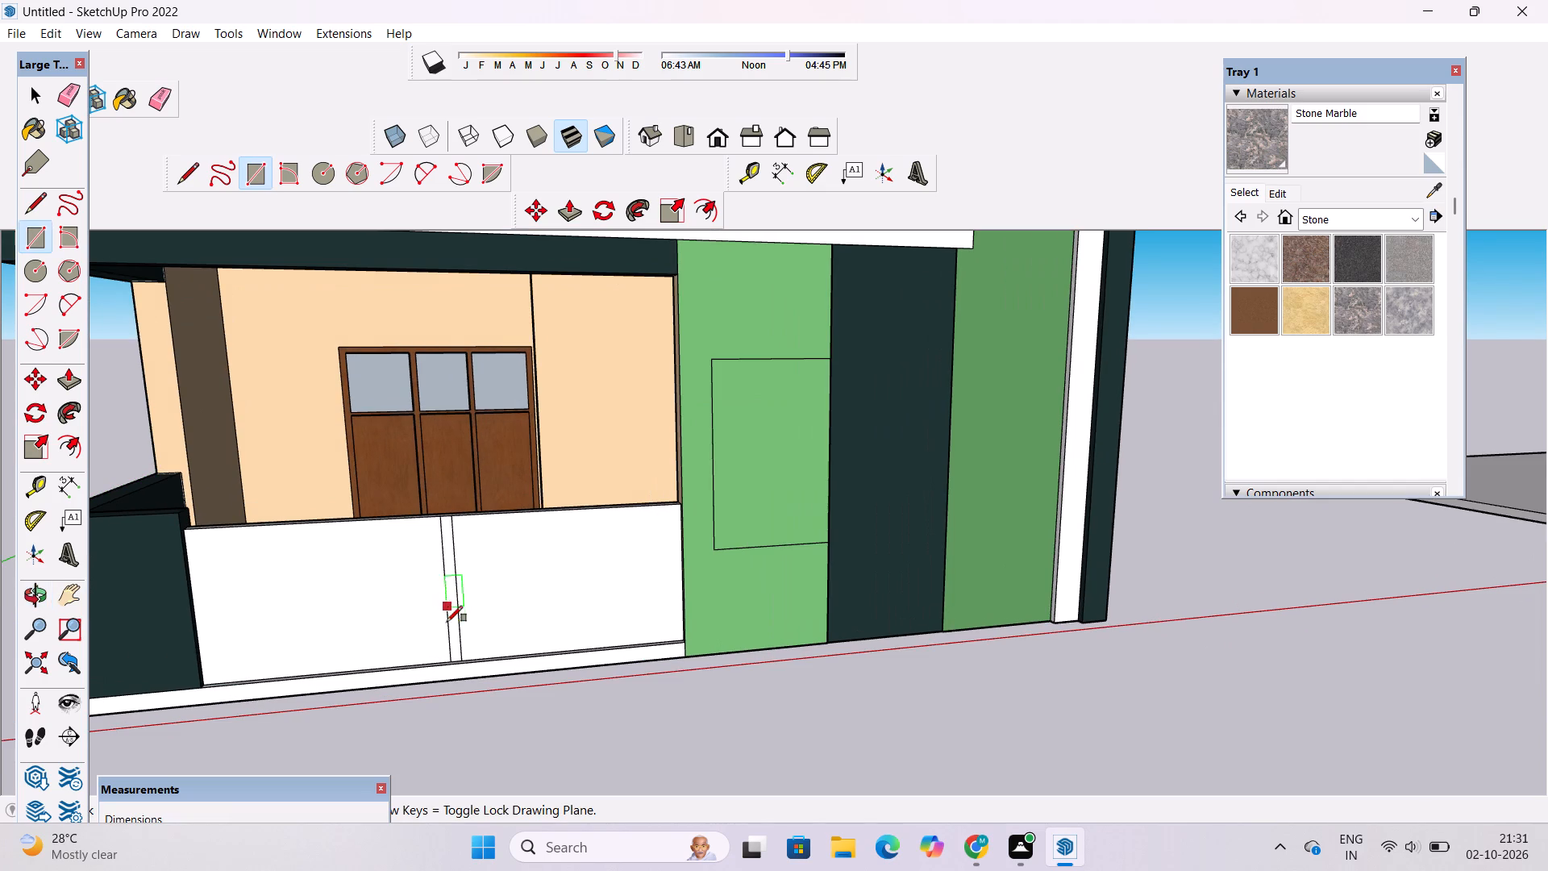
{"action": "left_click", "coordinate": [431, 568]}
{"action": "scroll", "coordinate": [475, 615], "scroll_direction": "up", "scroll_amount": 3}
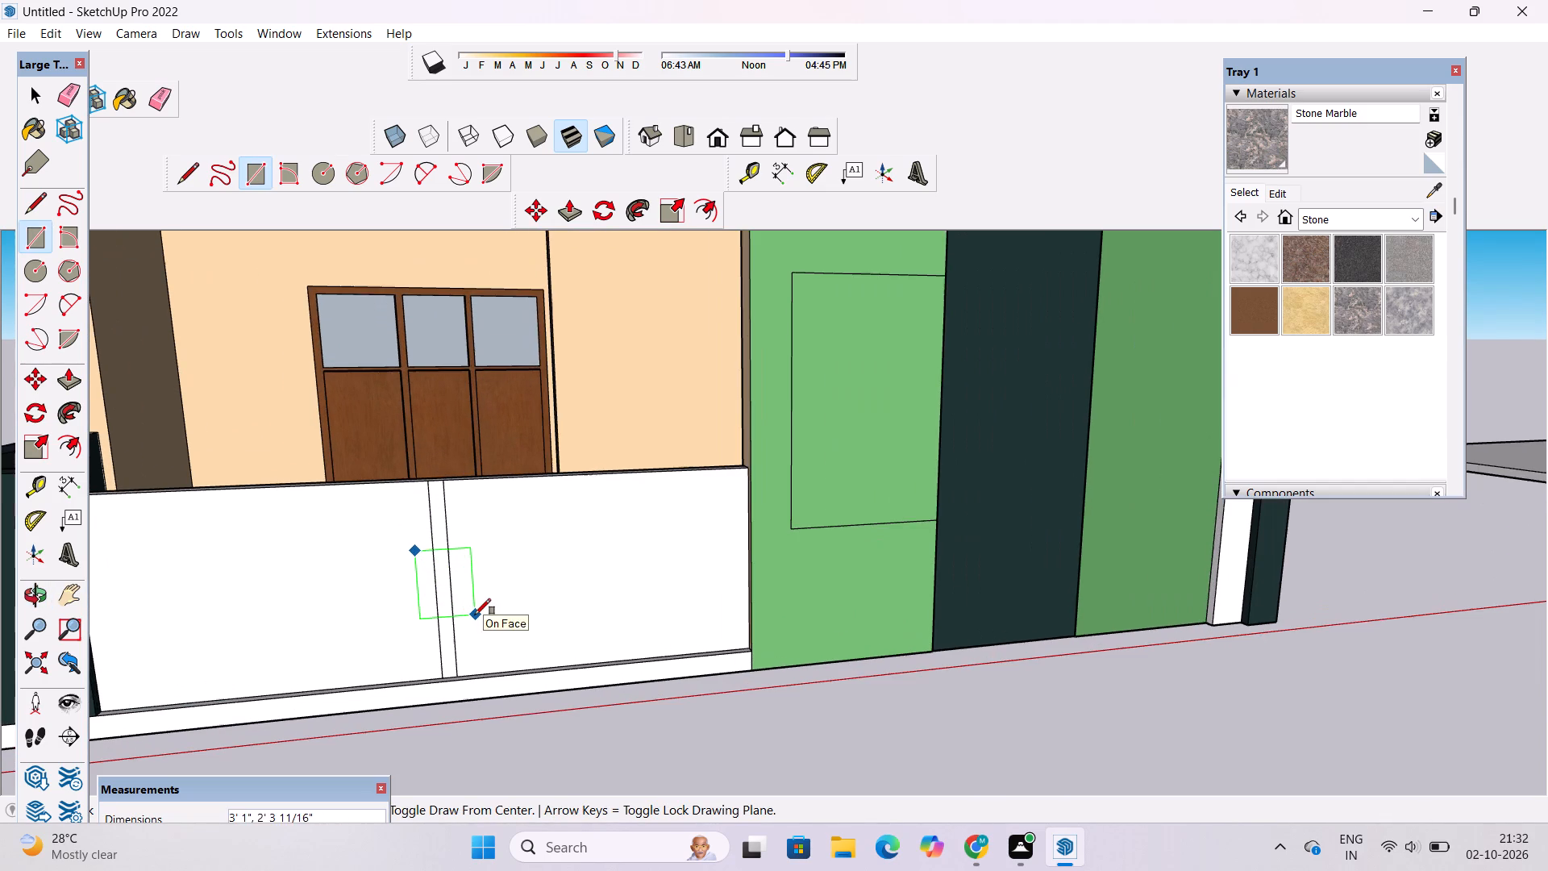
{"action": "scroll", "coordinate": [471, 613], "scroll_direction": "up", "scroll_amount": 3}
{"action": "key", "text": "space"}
Draw a 3' by 3' square on the white front panel, between the central strip and the light green wall.
{"action": "type", "text": "r"}
{"action": "left_click", "coordinate": [569, 521]}
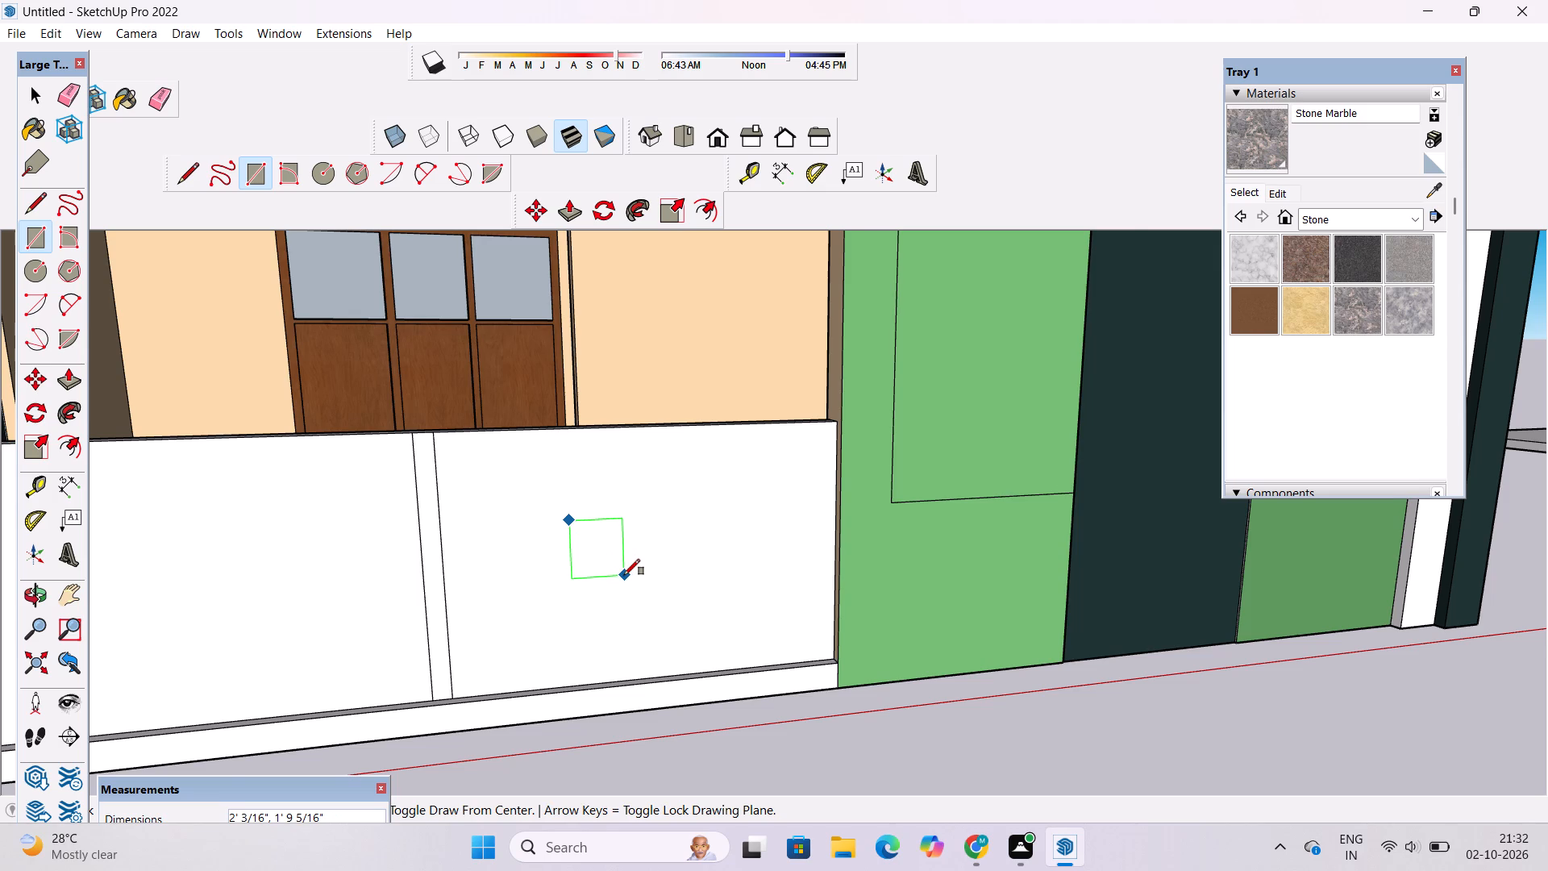
{"action": "scroll", "coordinate": [624, 575], "scroll_direction": "up", "scroll_amount": 1}
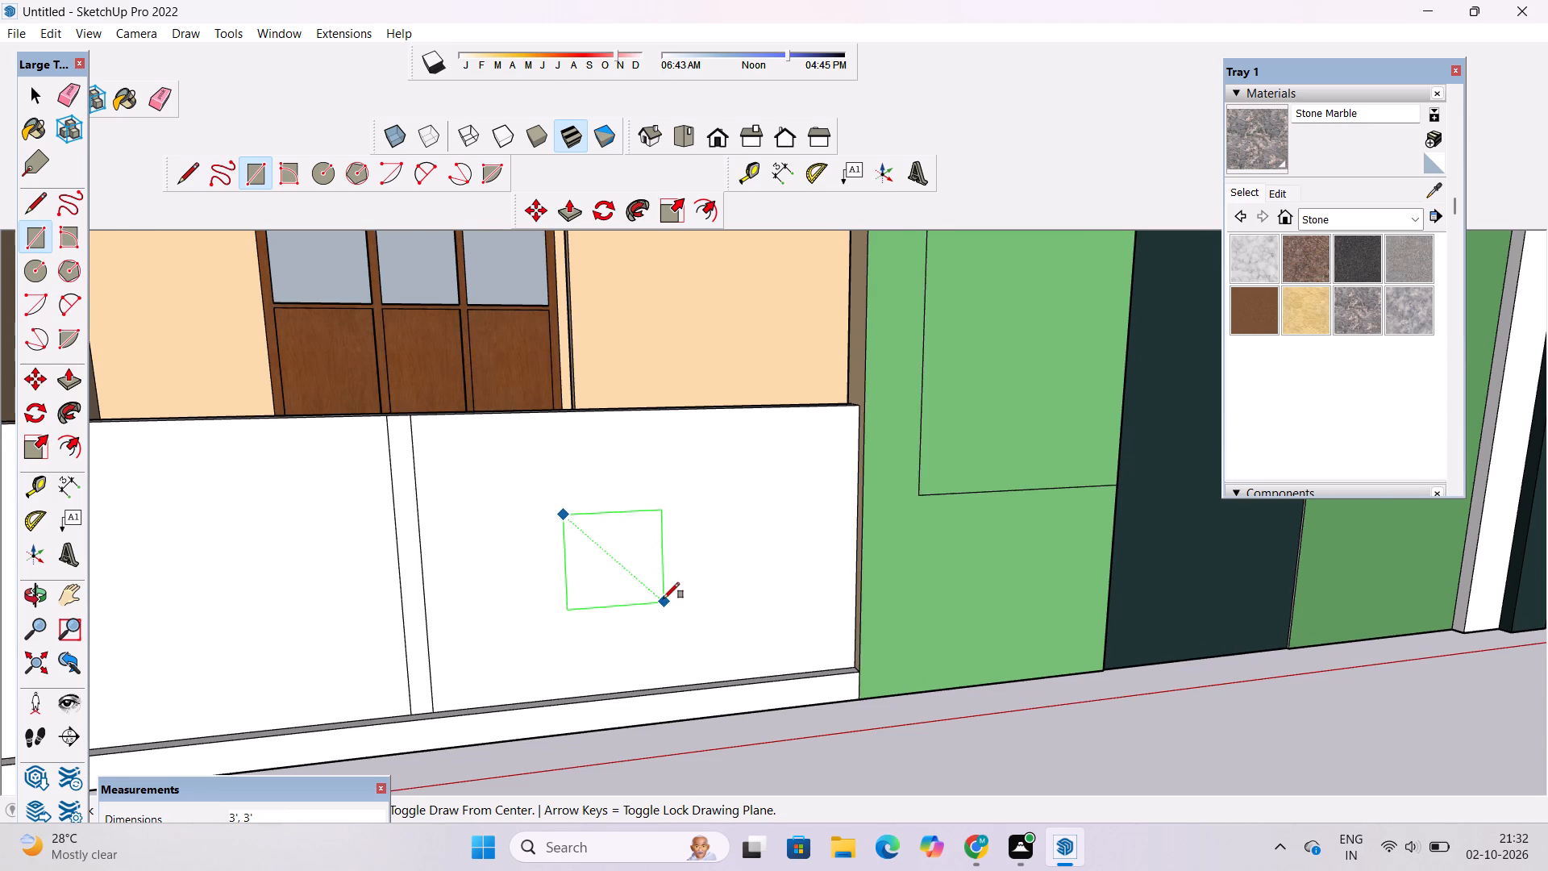
{"action": "left_click", "coordinate": [664, 599]}
{"action": "key", "text": "space"}
Move the 3' square with its edges about 5' 11" along the panel so it sits centred over the vertical strip.
{"action": "scroll", "coordinate": [668, 571], "scroll_direction": "down", "scroll_amount": 3}
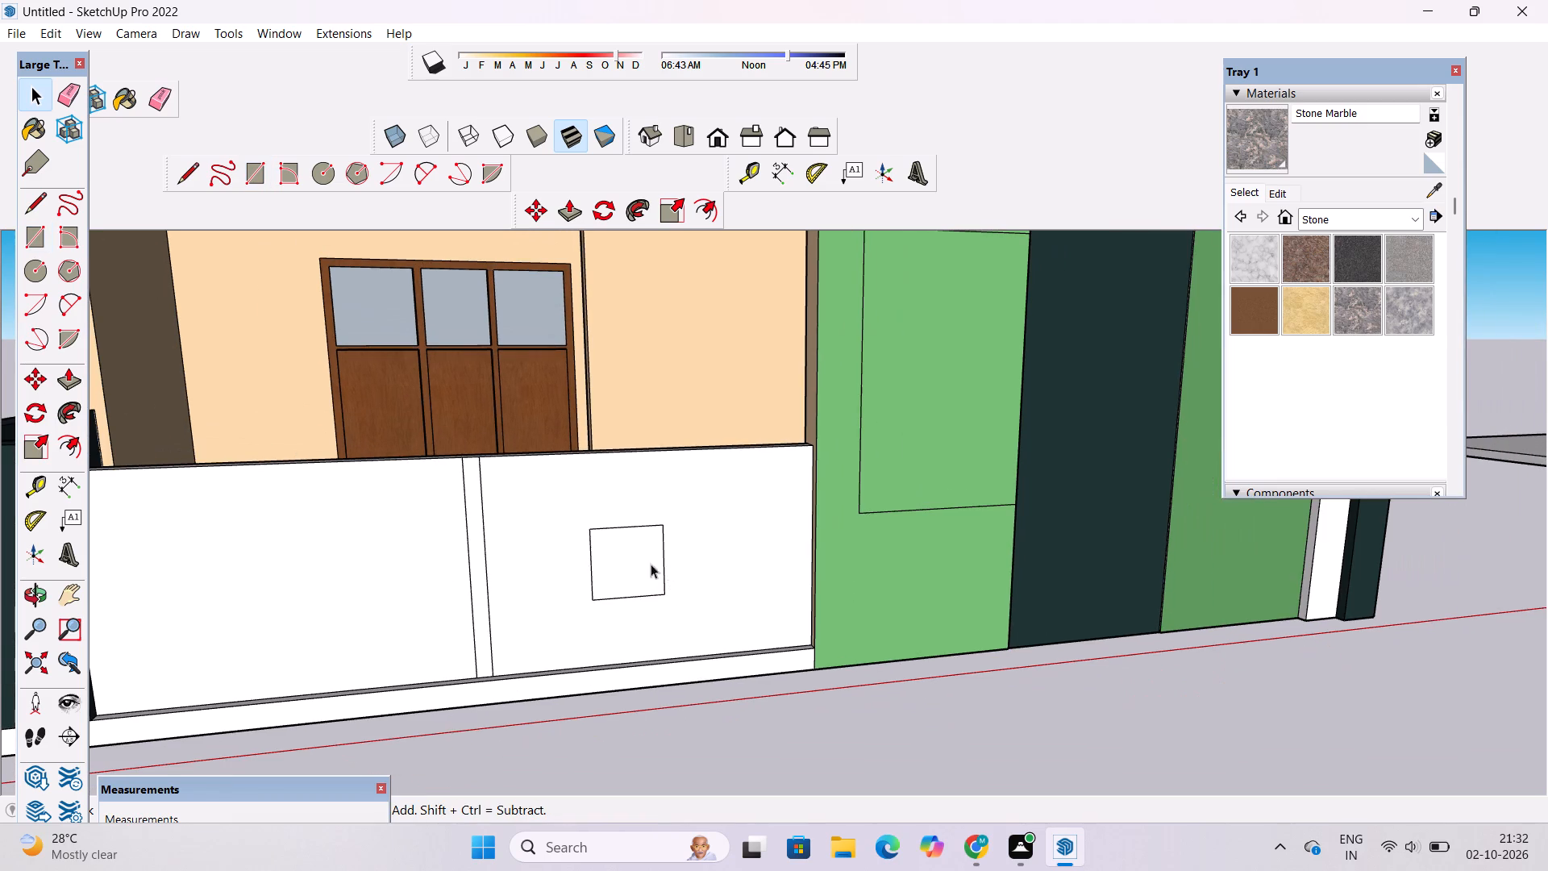
{"action": "double_click", "coordinate": [642, 562]}
{"action": "key", "text": "m"}
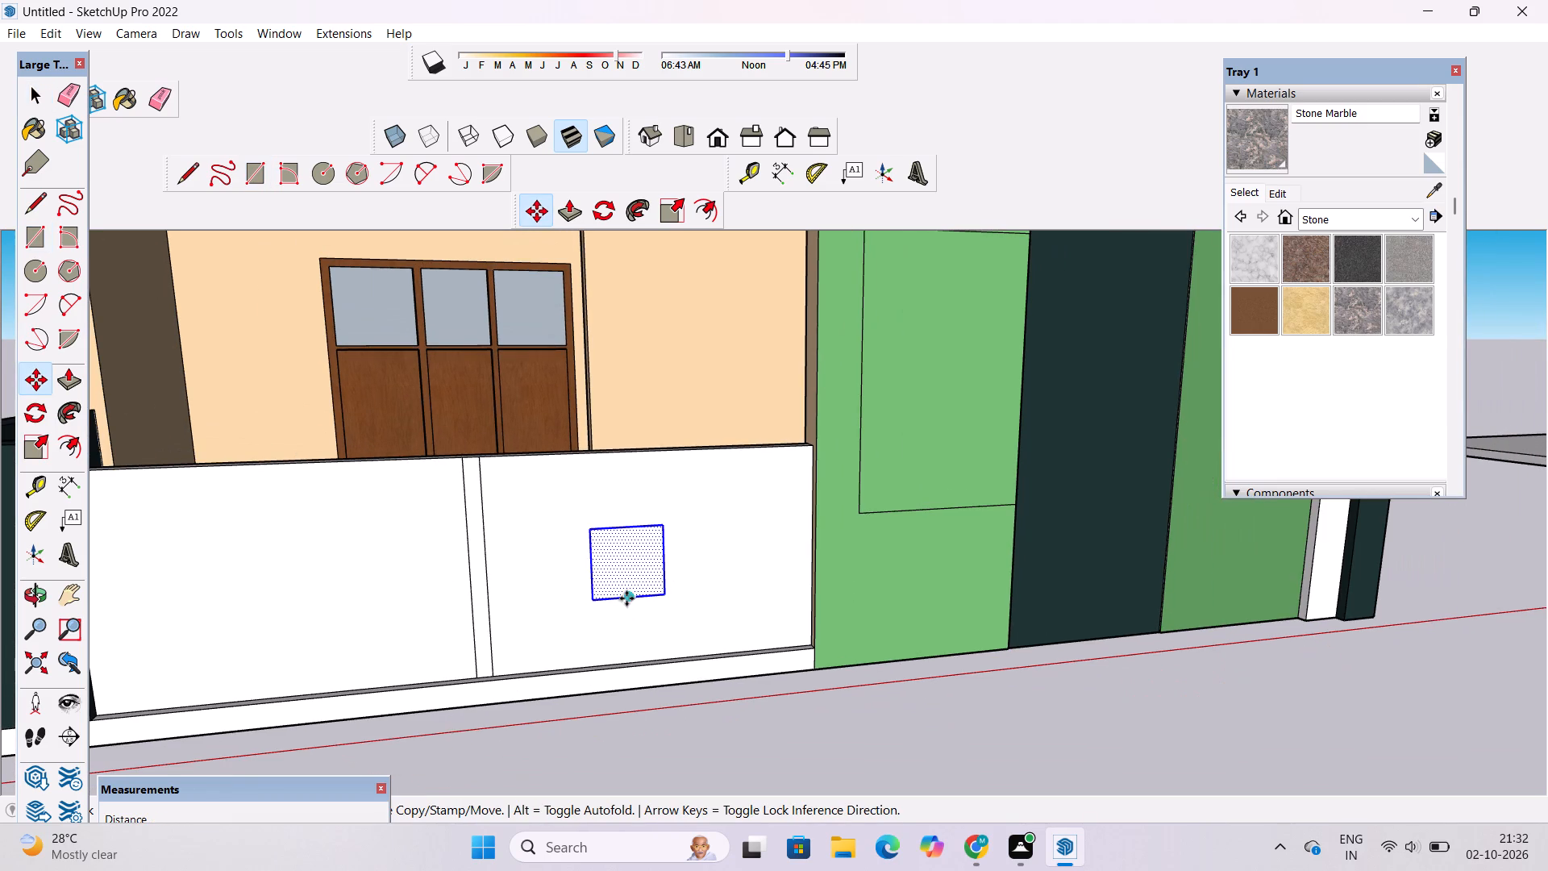
{"action": "left_click", "coordinate": [626, 597]}
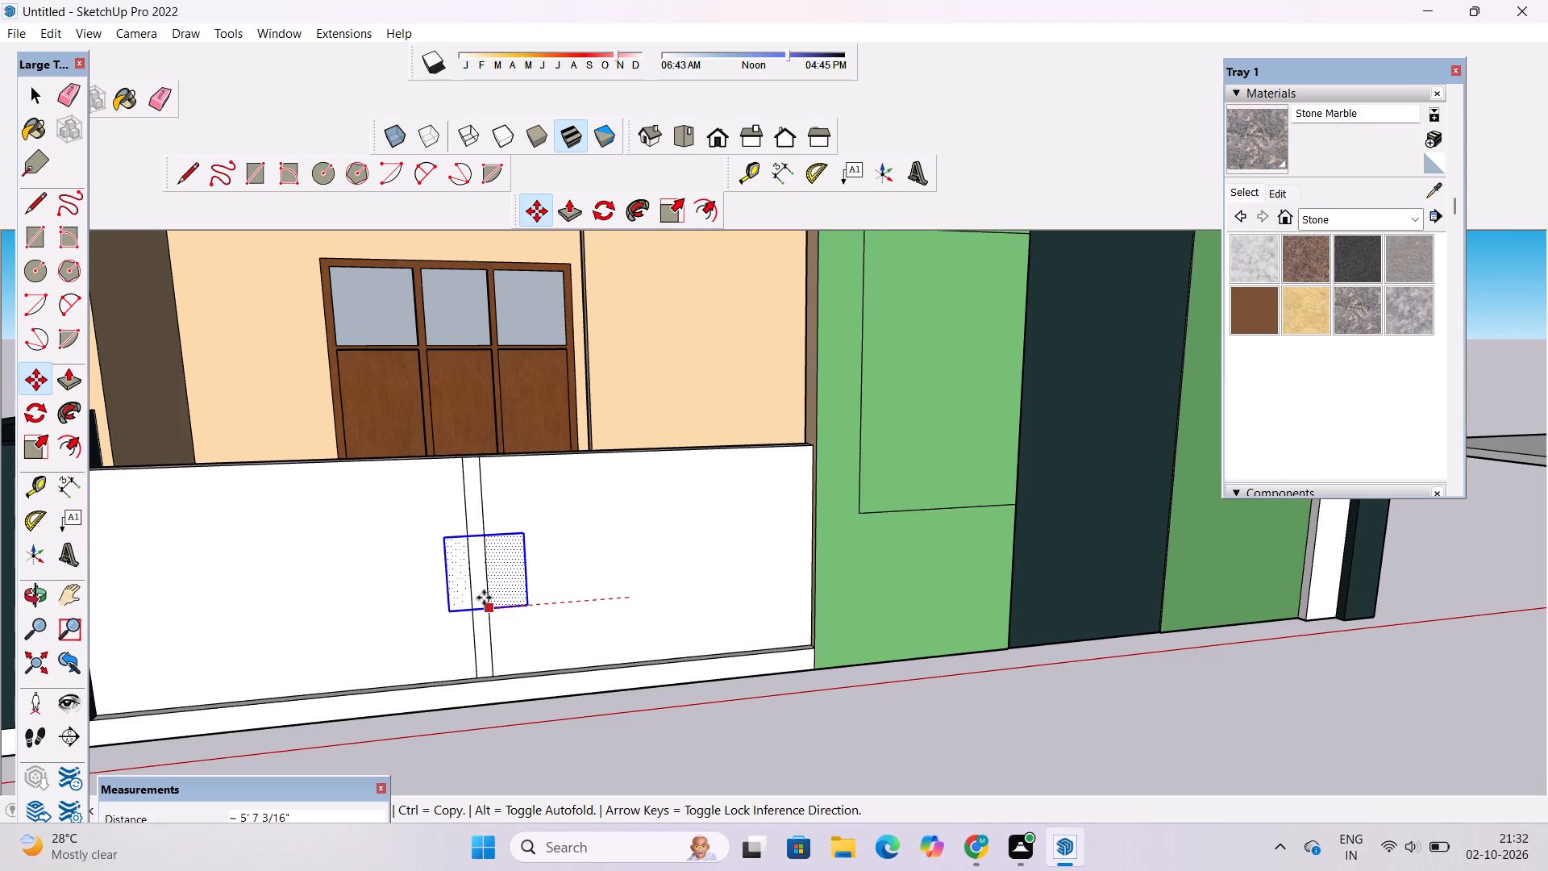
{"action": "scroll", "coordinate": [484, 598], "scroll_direction": "up", "scroll_amount": 2}
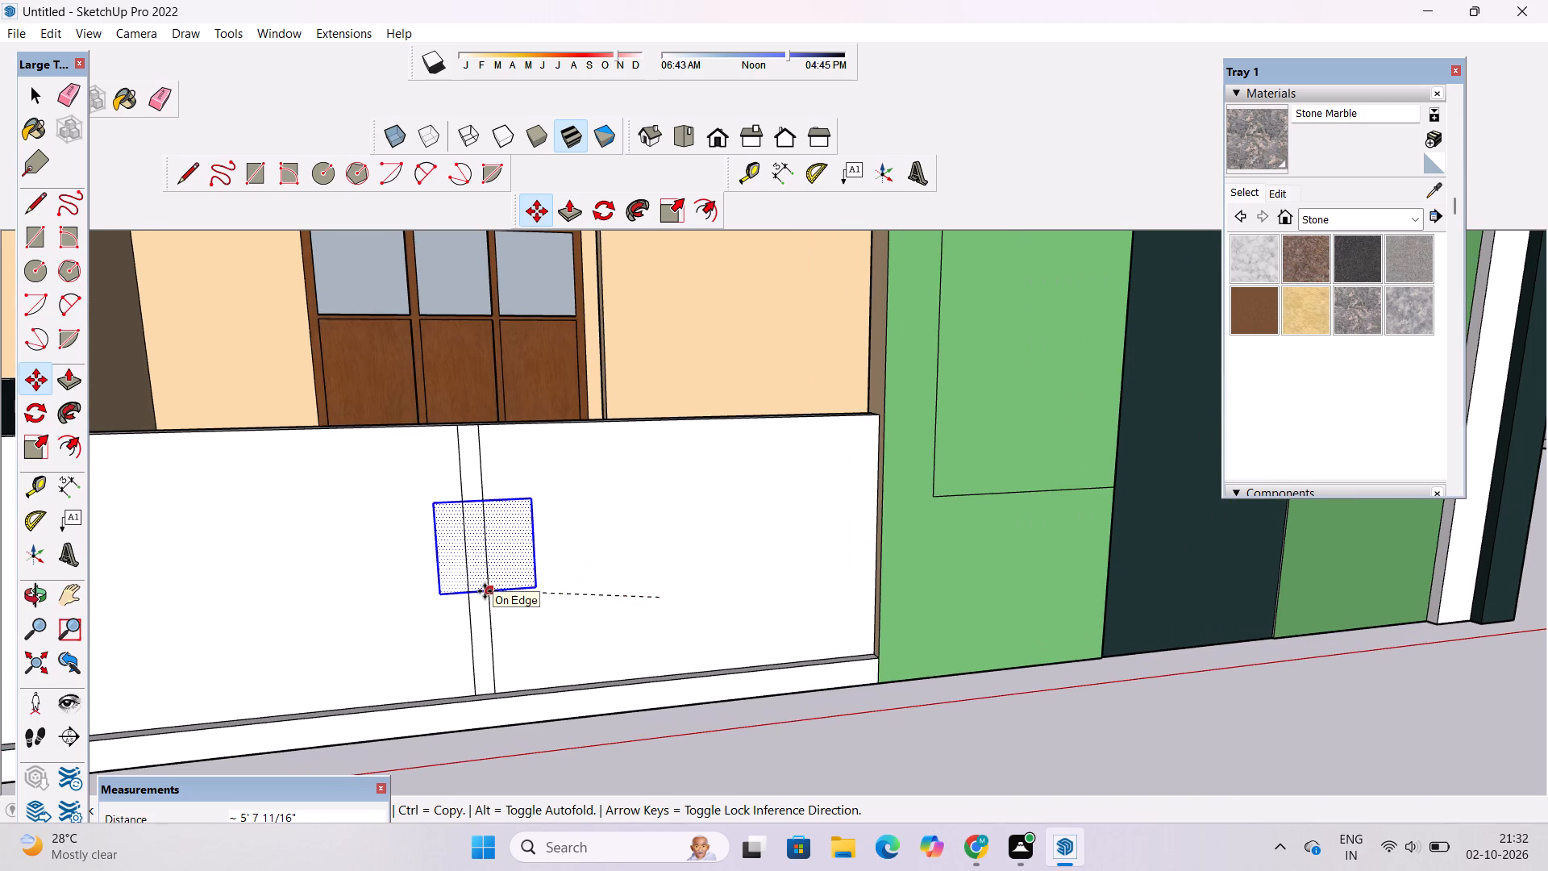
{"action": "scroll", "coordinate": [485, 593], "scroll_direction": "up", "scroll_amount": 6}
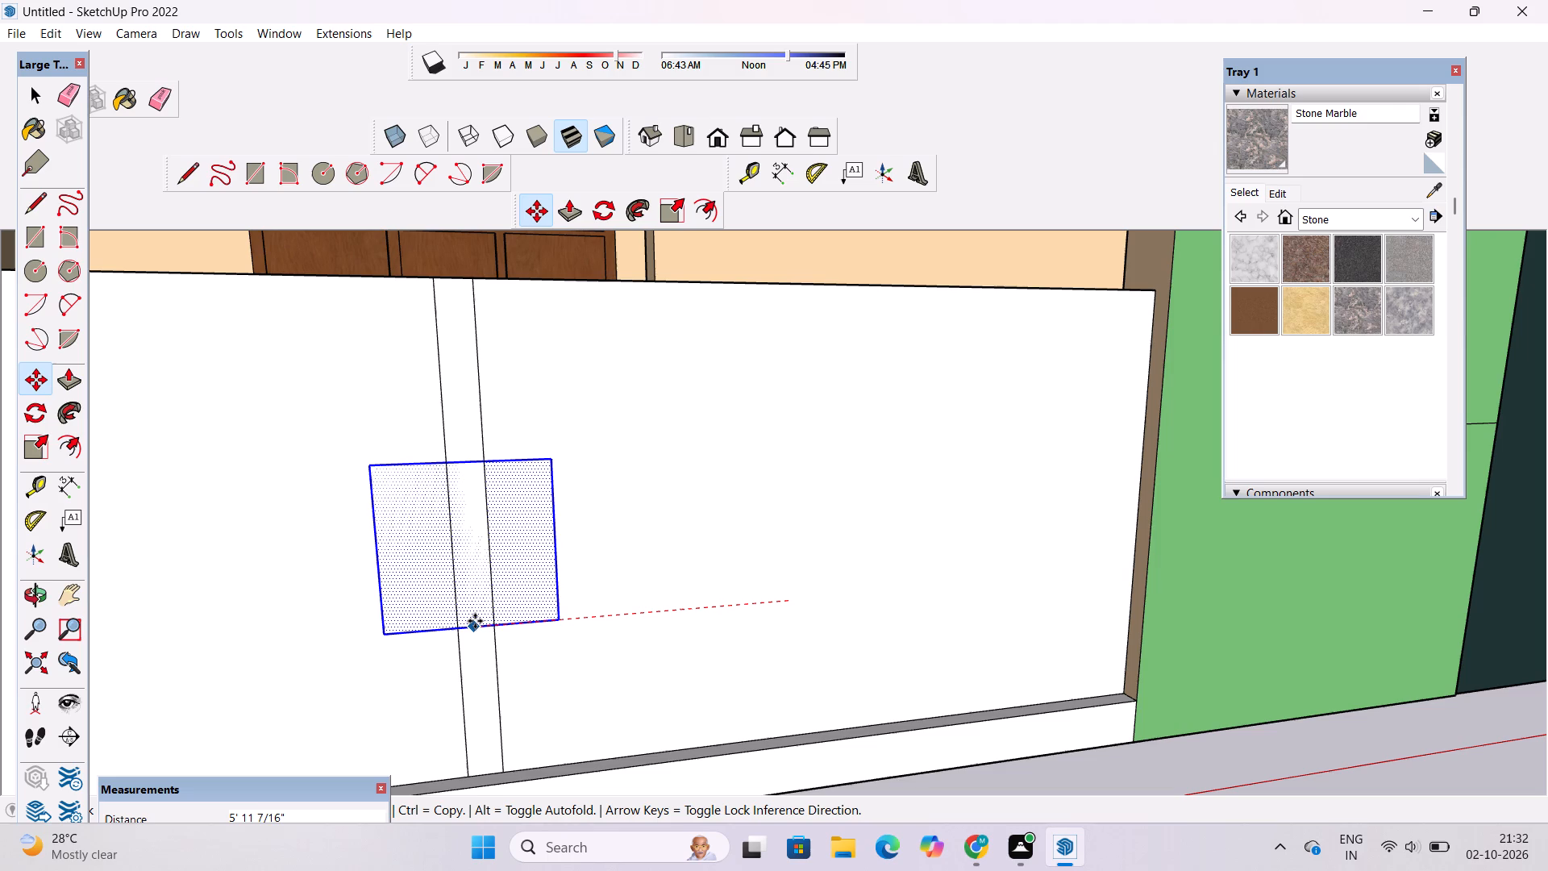
{"action": "left_click", "coordinate": [475, 621]}
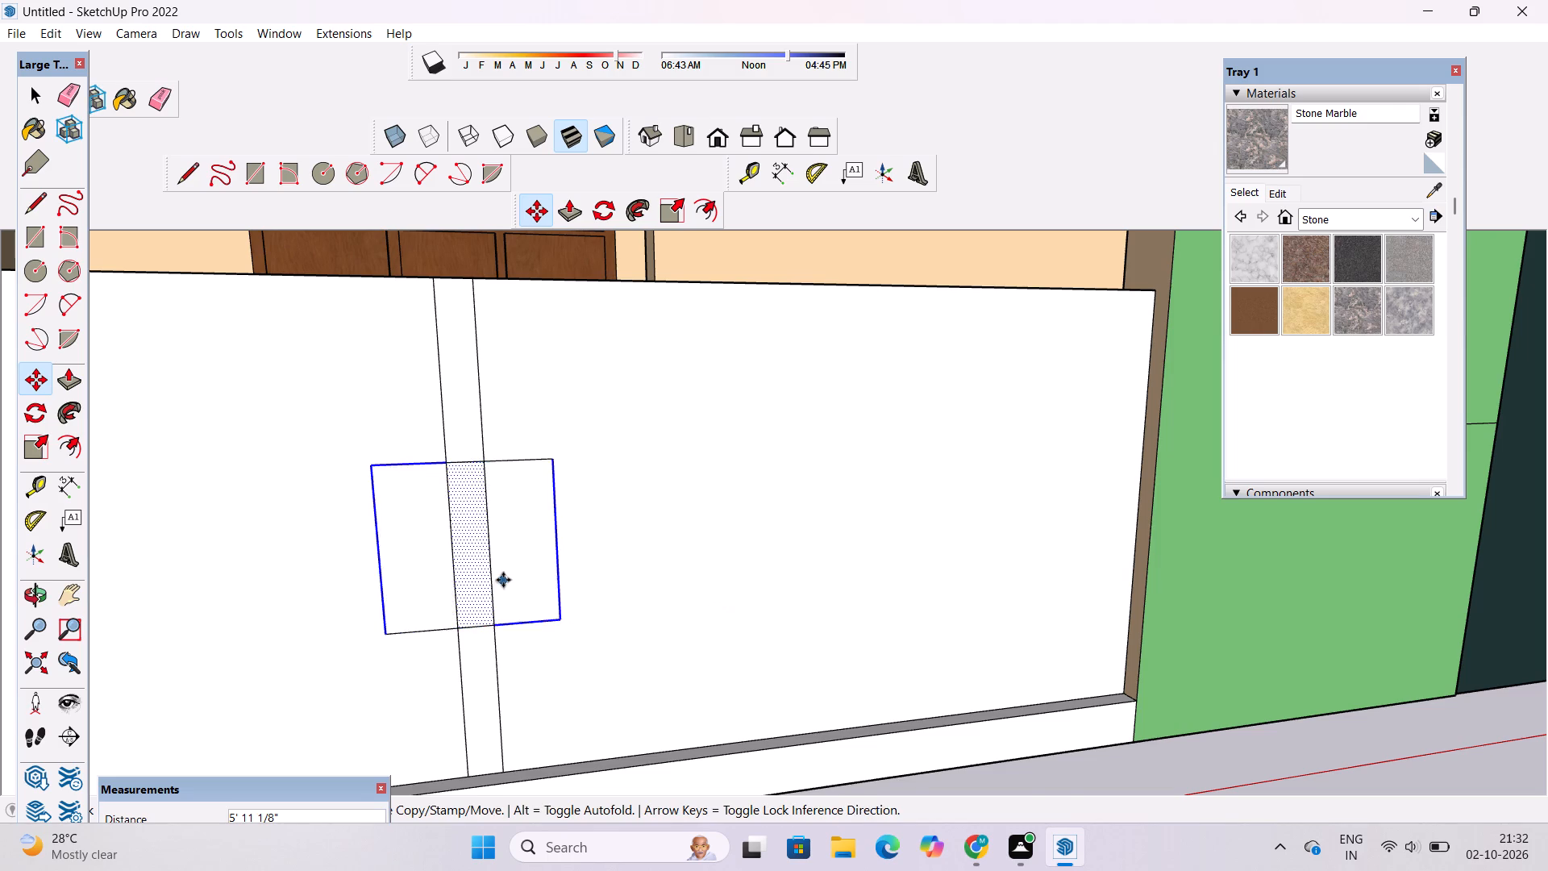
{"action": "scroll", "coordinate": [503, 580], "scroll_direction": "down", "scroll_amount": 6}
{"action": "key", "text": "space"}
{"action": "scroll", "coordinate": [527, 548], "scroll_direction": "down", "scroll_amount": 4}
{"action": "left_click", "coordinate": [786, 724]}
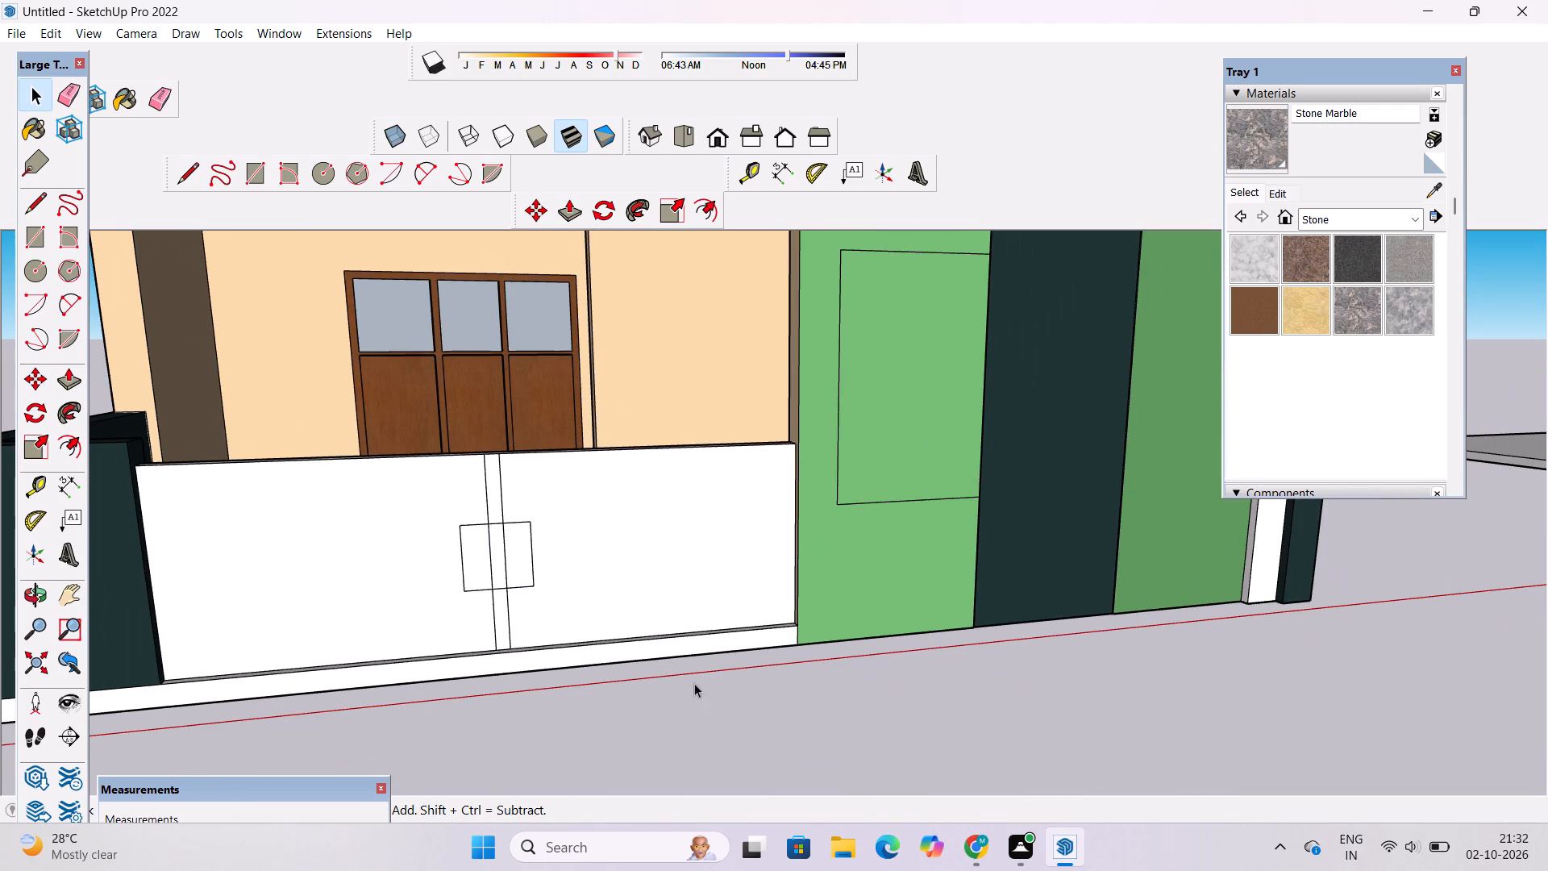
Erase the vertical strip's two edge segments that cross the inside of the square.
{"action": "scroll", "coordinate": [583, 651], "scroll_direction": "down", "scroll_amount": 6}
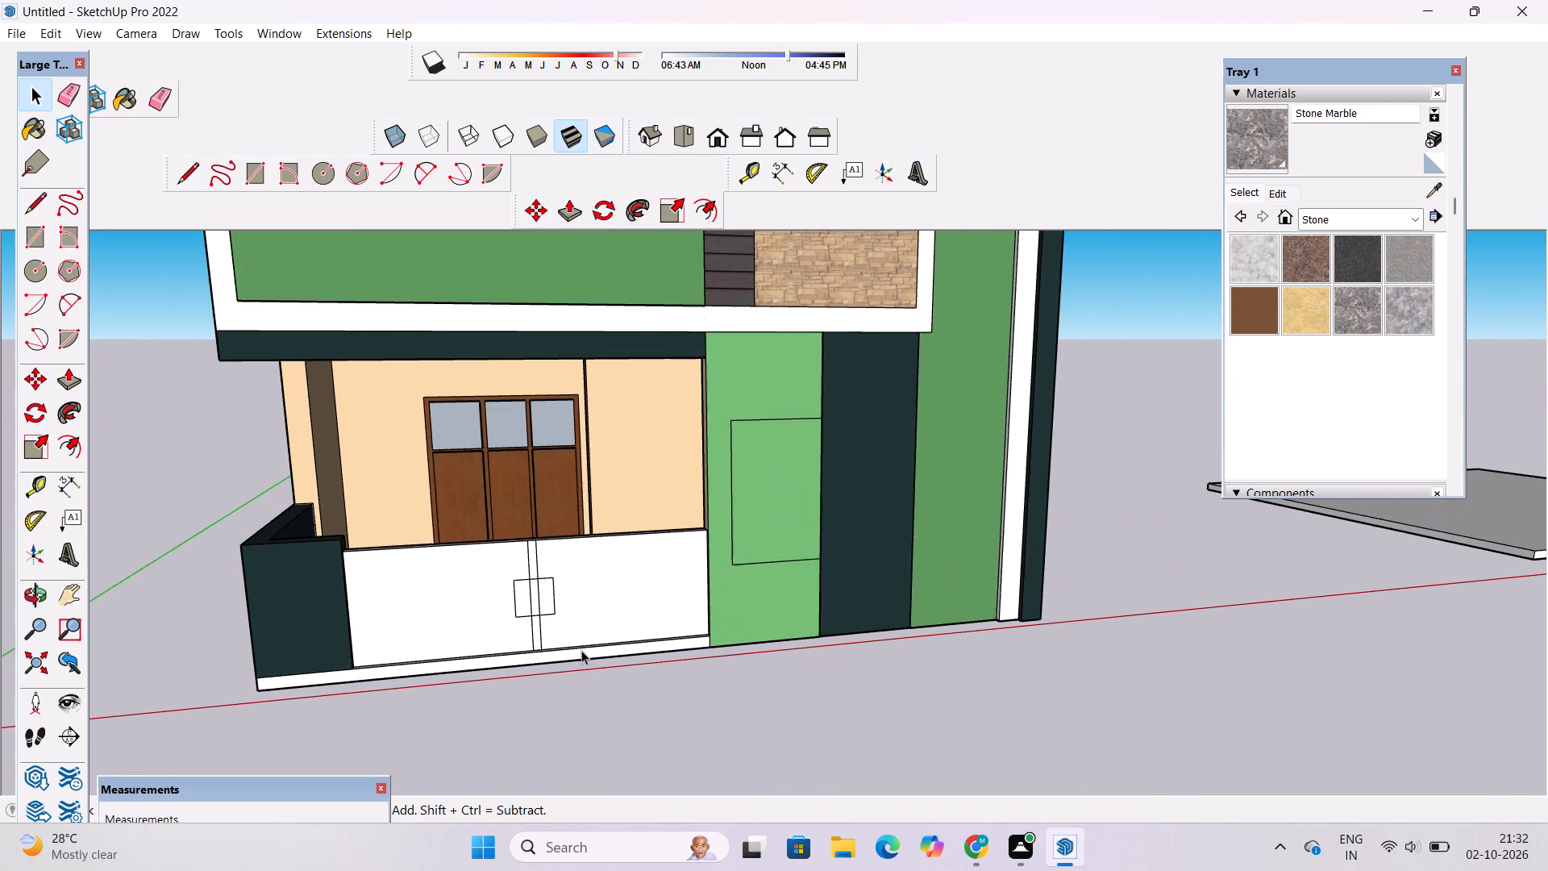
{"action": "scroll", "coordinate": [581, 650], "scroll_direction": "up", "scroll_amount": 4}
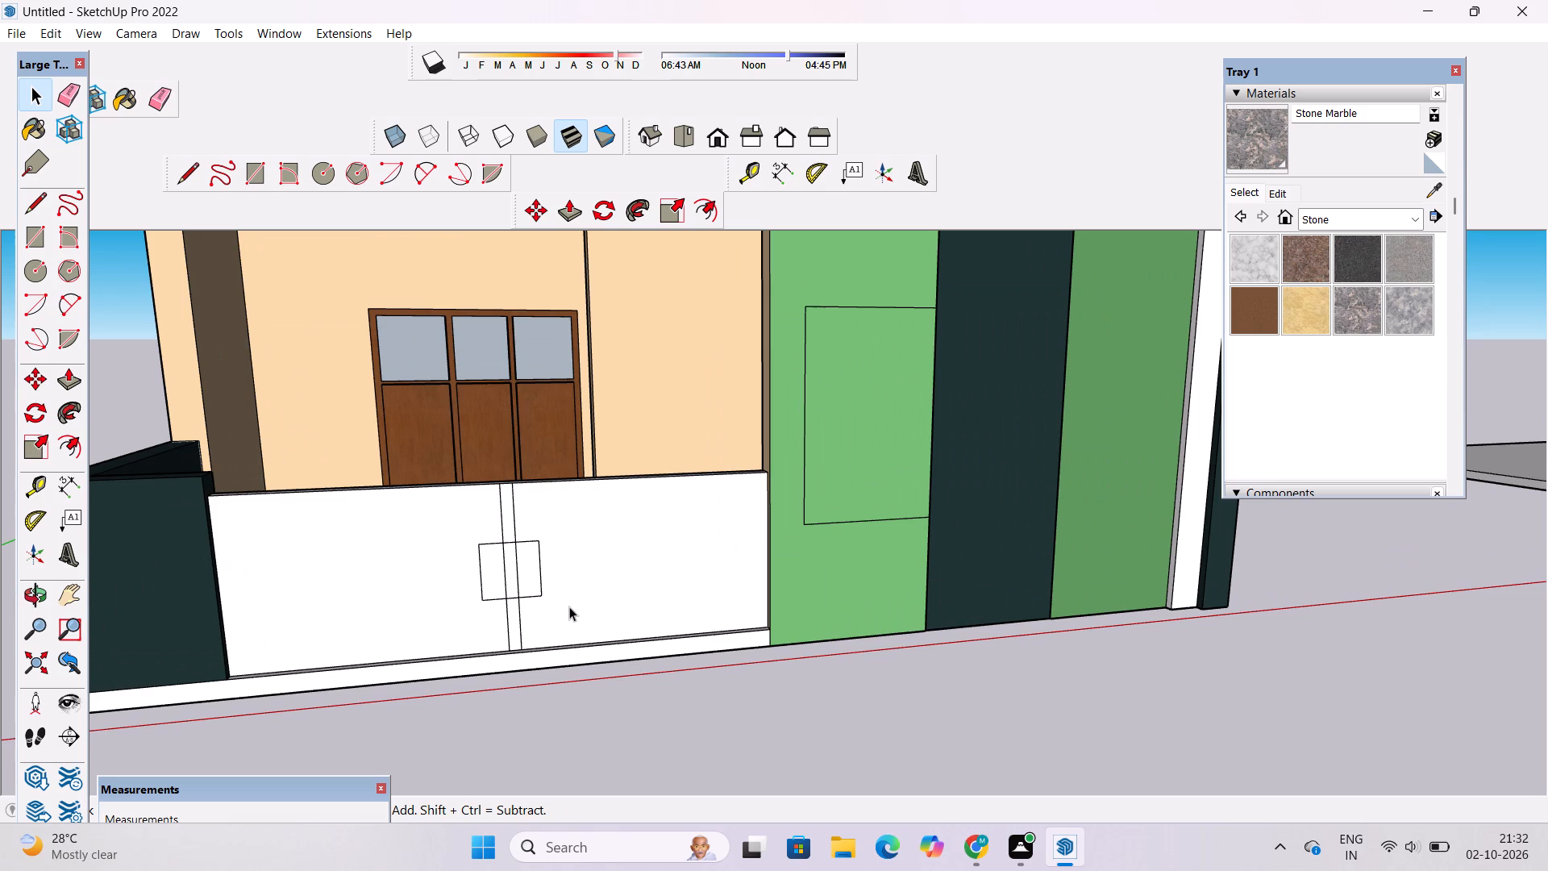
{"action": "key", "text": "o"}
{"action": "scroll", "coordinate": [553, 576], "scroll_direction": "down", "scroll_amount": 4}
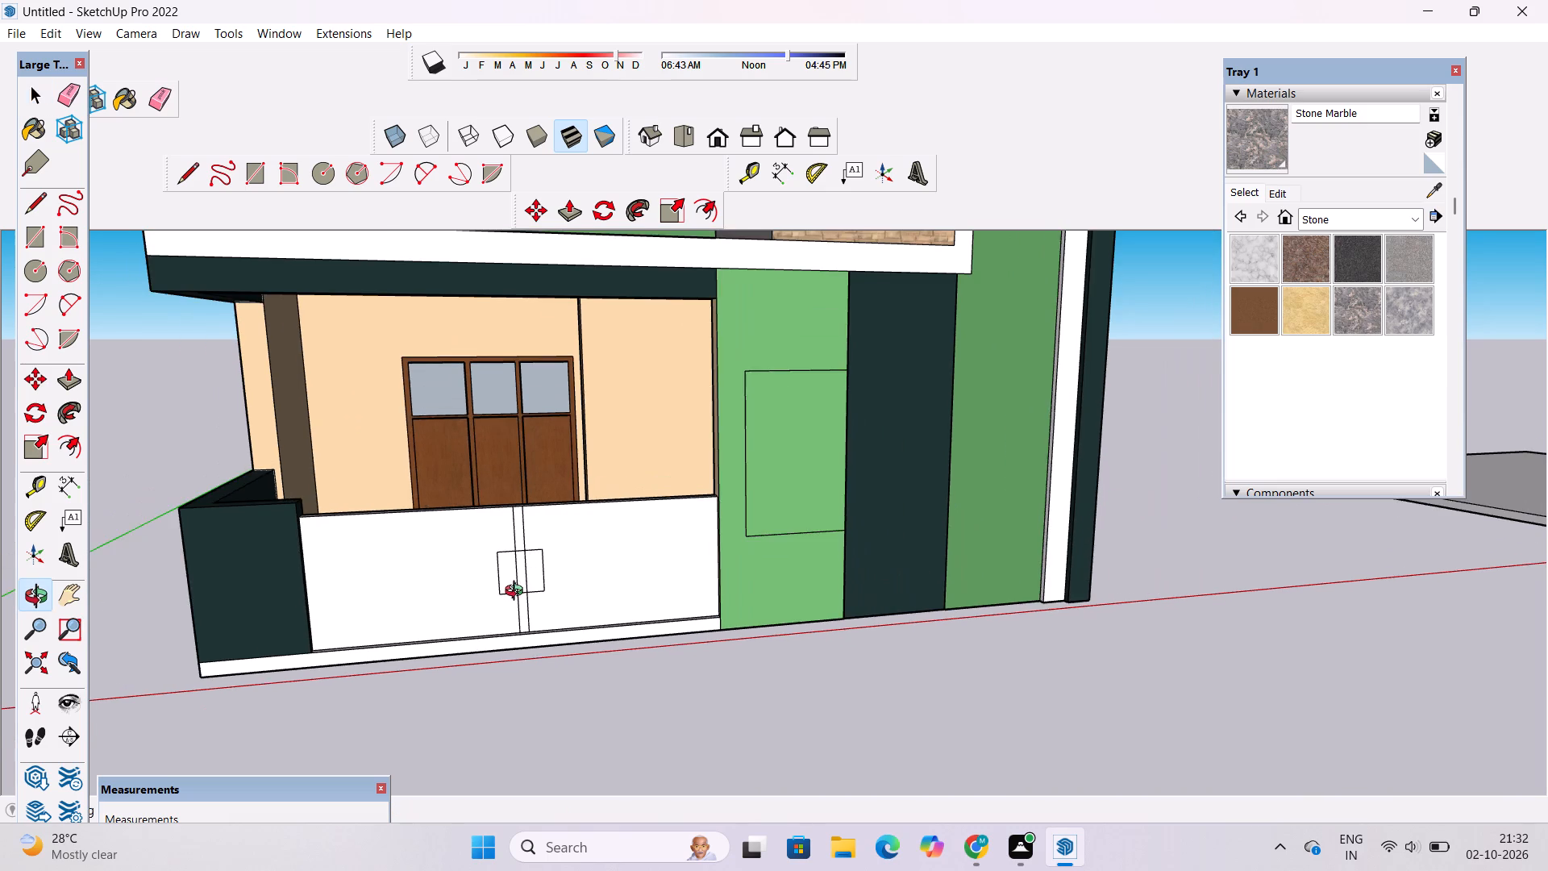
{"action": "left_click", "coordinate": [518, 593]}
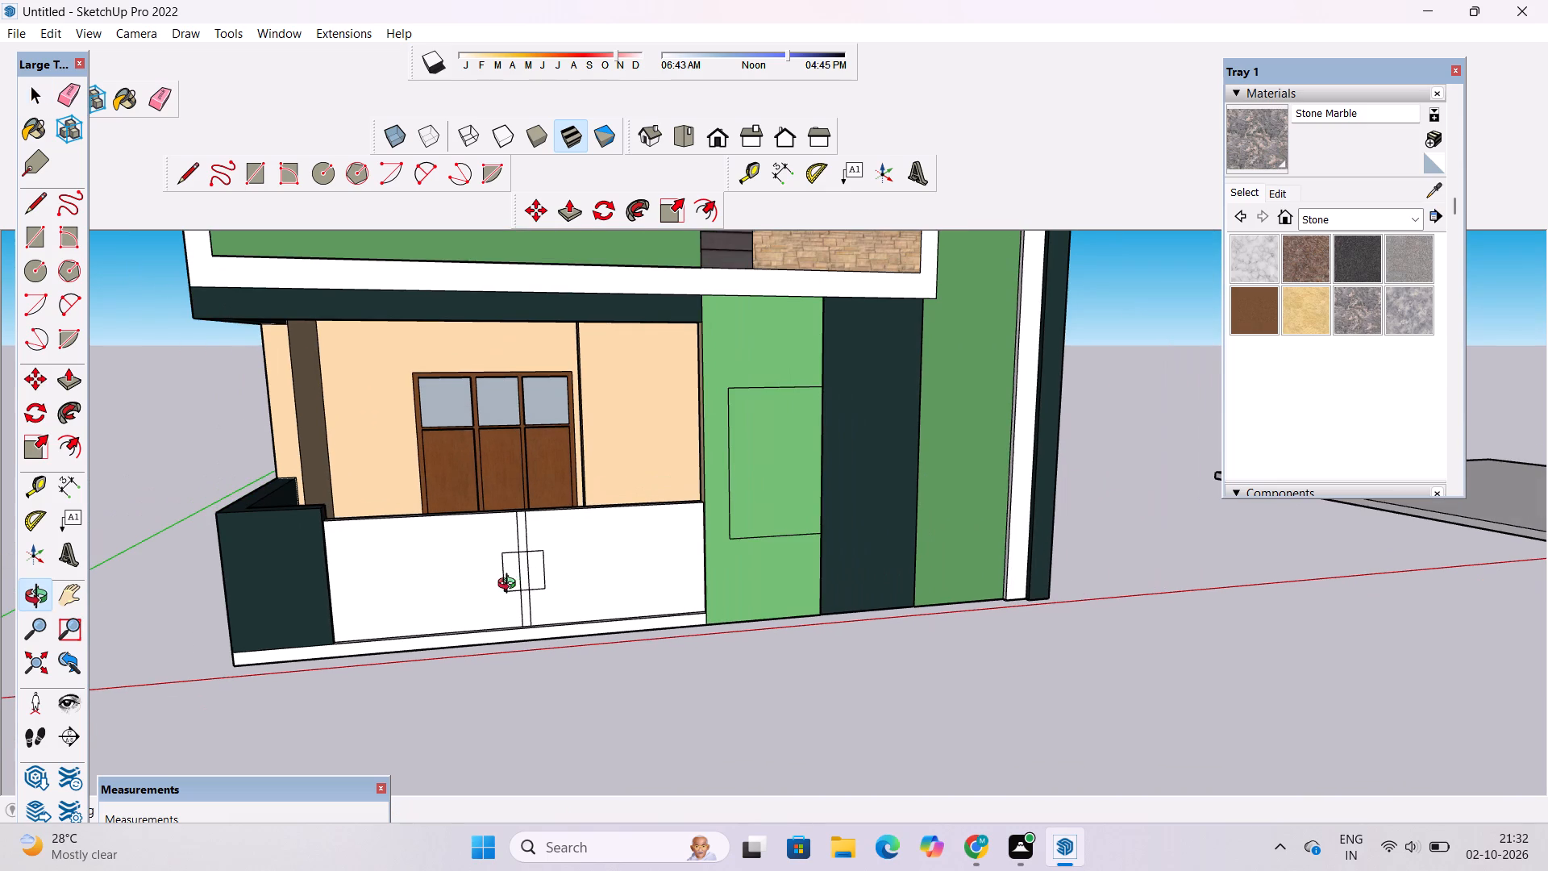
{"action": "scroll", "coordinate": [506, 589], "scroll_direction": "down", "scroll_amount": 5}
{"action": "scroll", "coordinate": [523, 582], "scroll_direction": "up", "scroll_amount": 8}
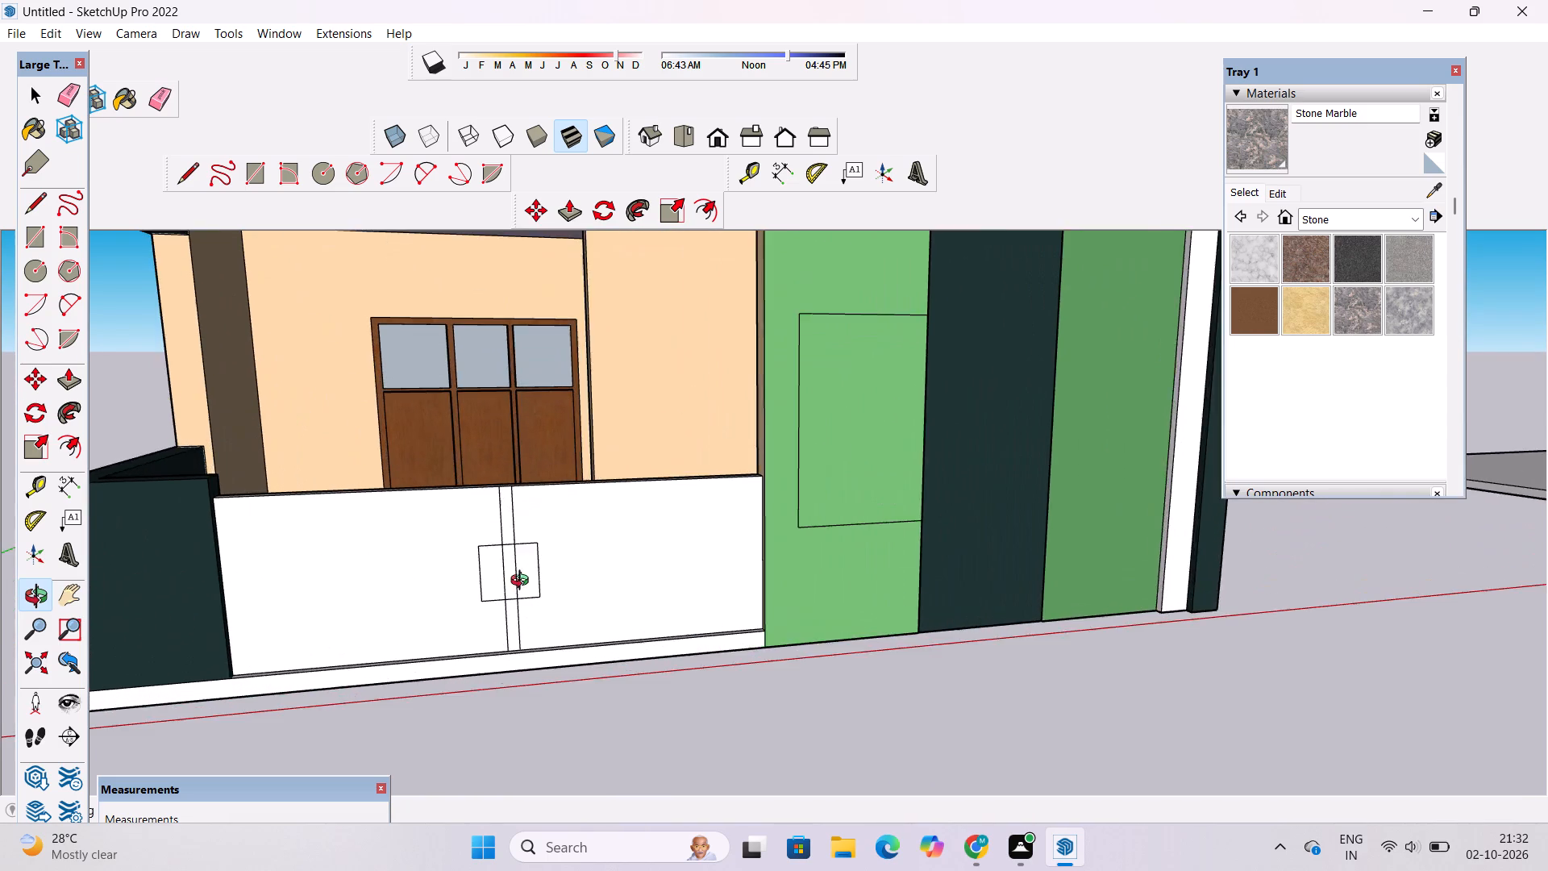
{"action": "scroll", "coordinate": [523, 582], "scroll_direction": "up", "scroll_amount": 9}
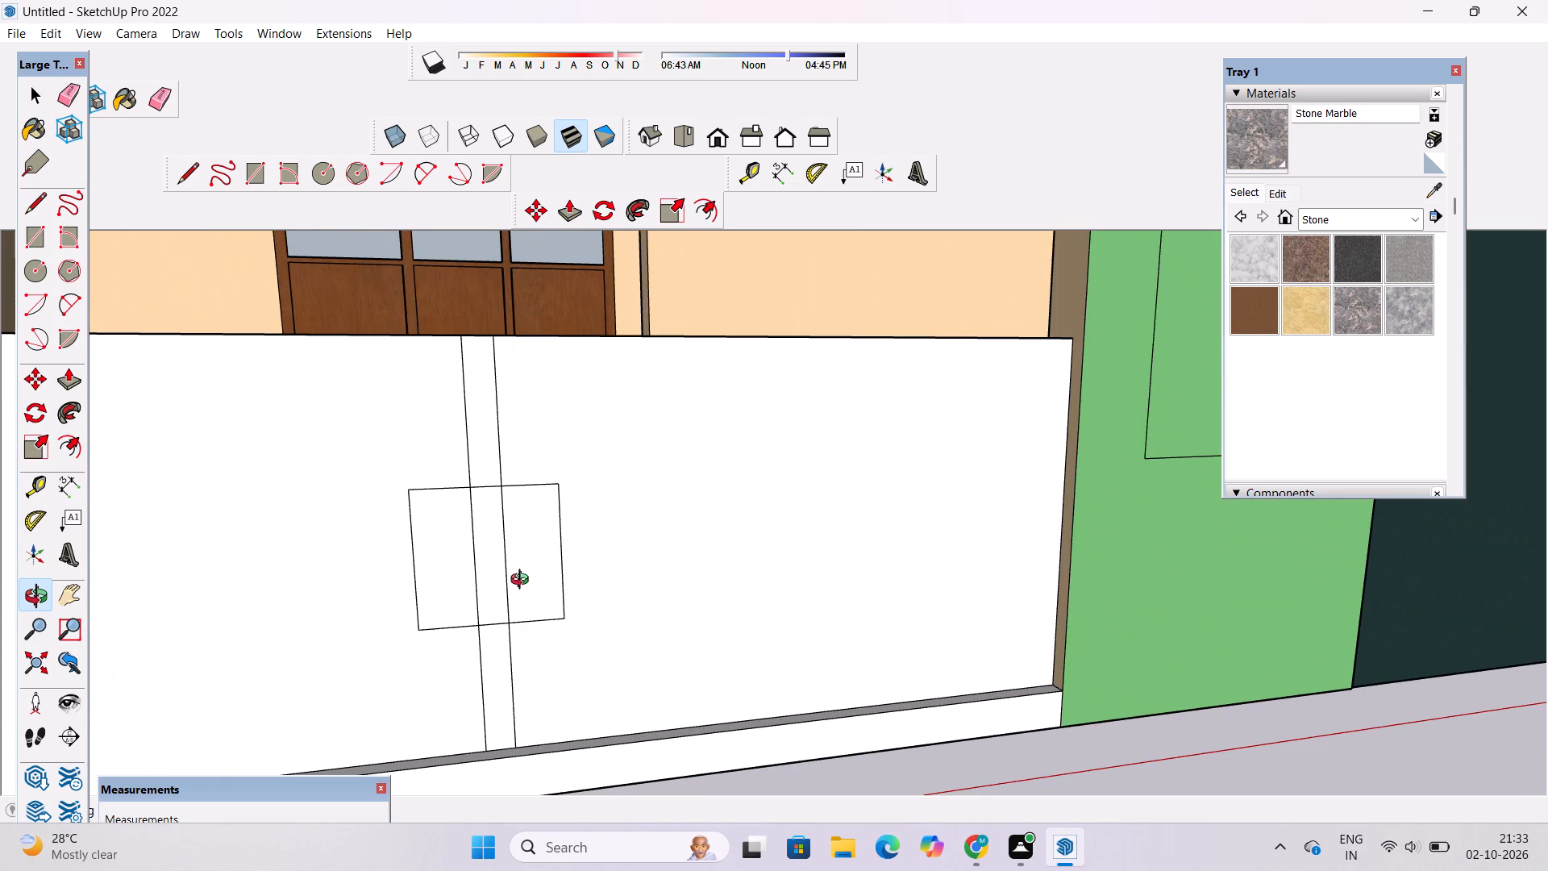
{"action": "key", "text": "e"}
{"action": "left_click_drag", "start_coordinate": [524, 544], "coordinate": [468, 581]}
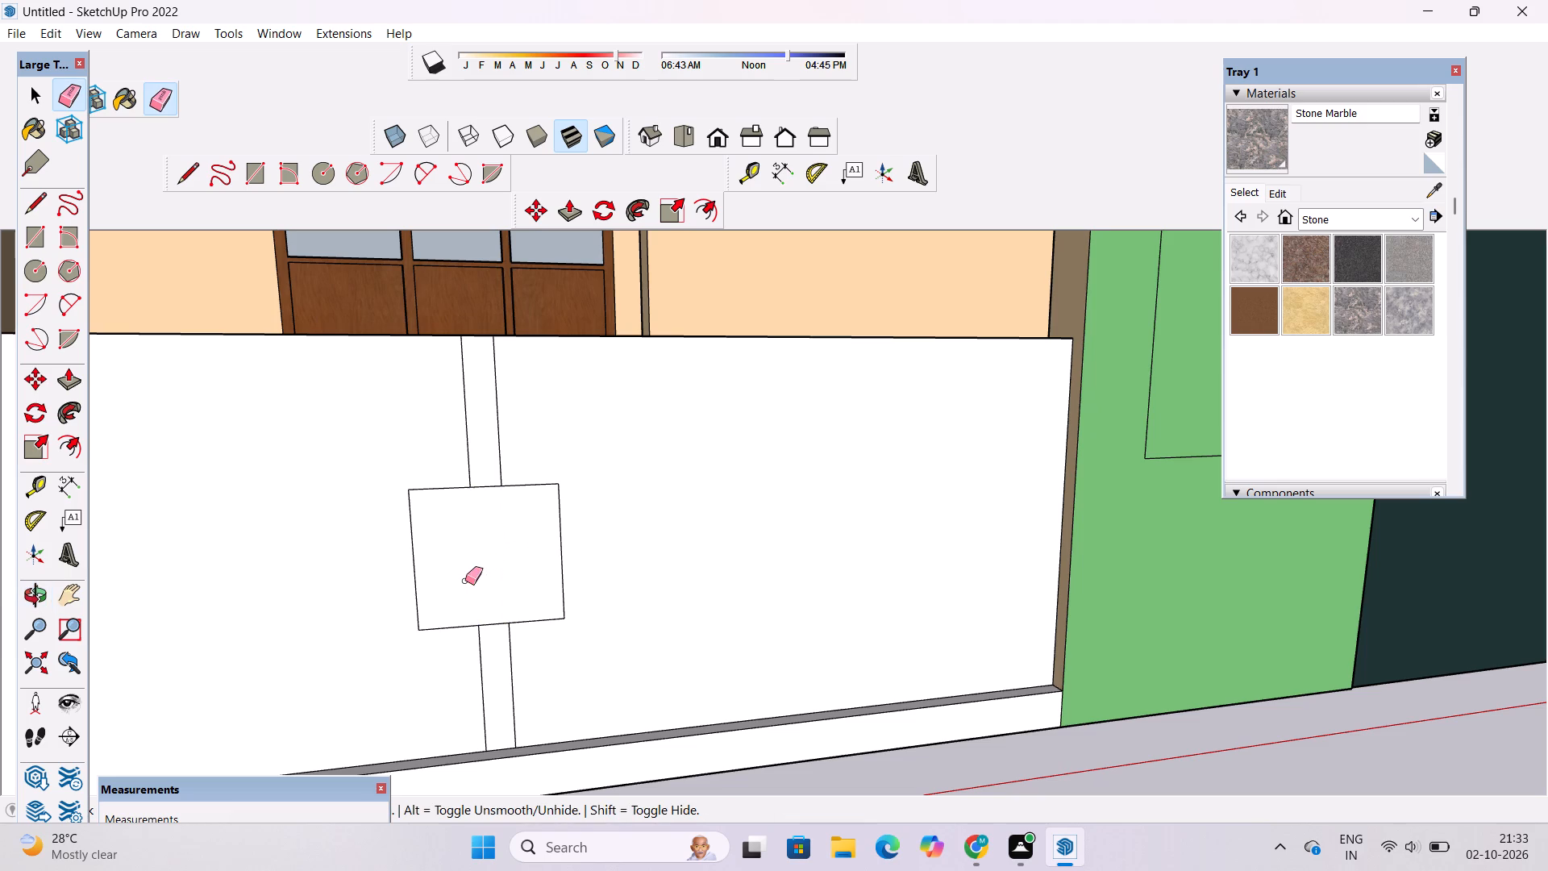
Offset the square's outline inward by about 7 9/16" to form a smaller inner square.
{"action": "type", "text": "of"}
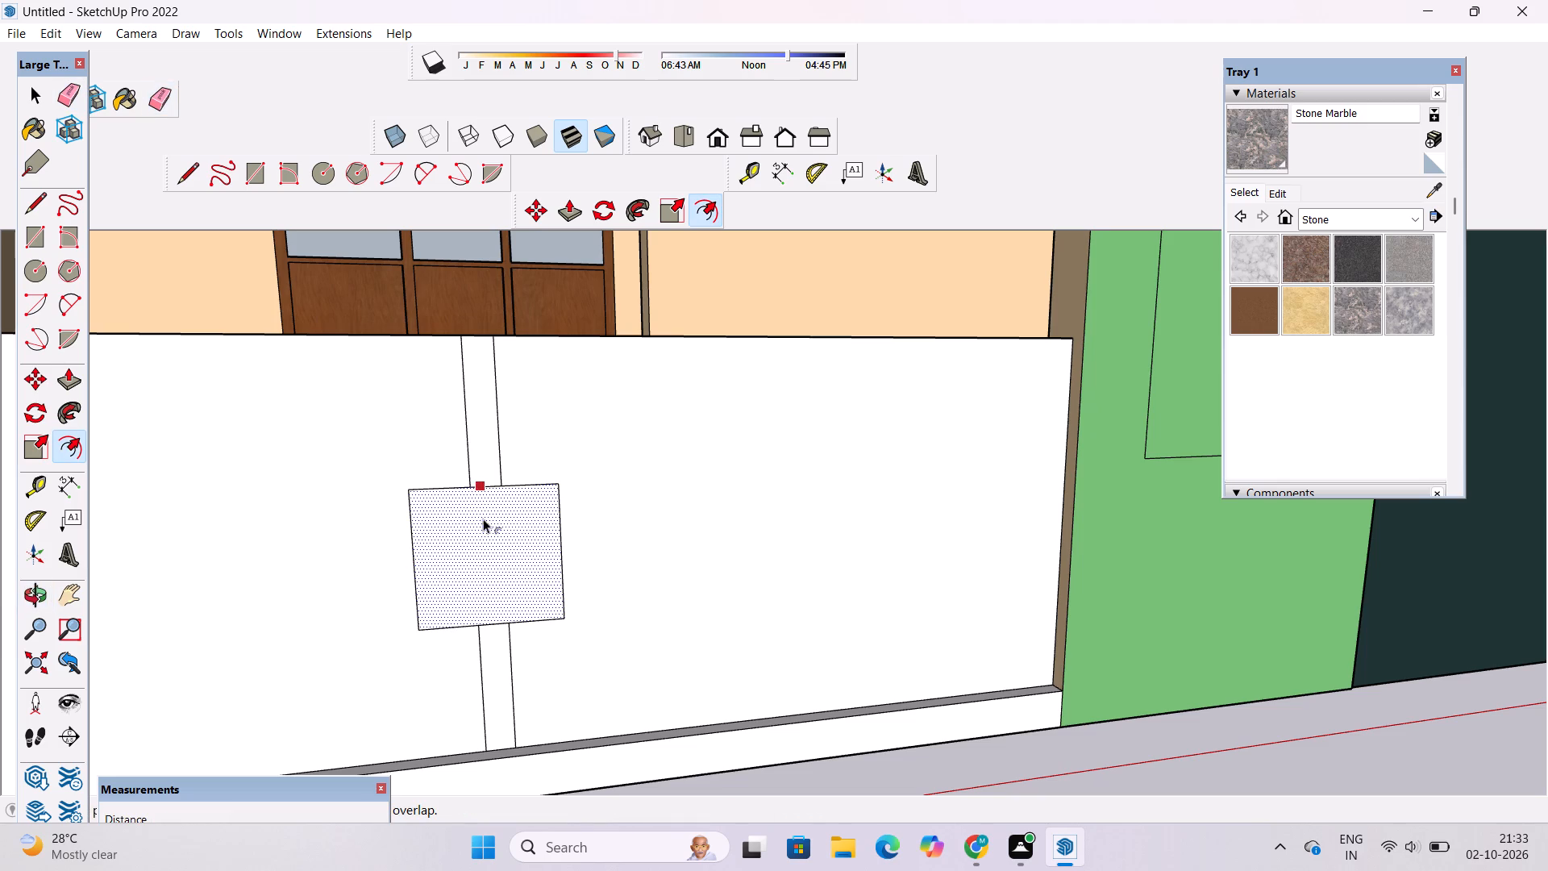
{"action": "left_click", "coordinate": [474, 511]}
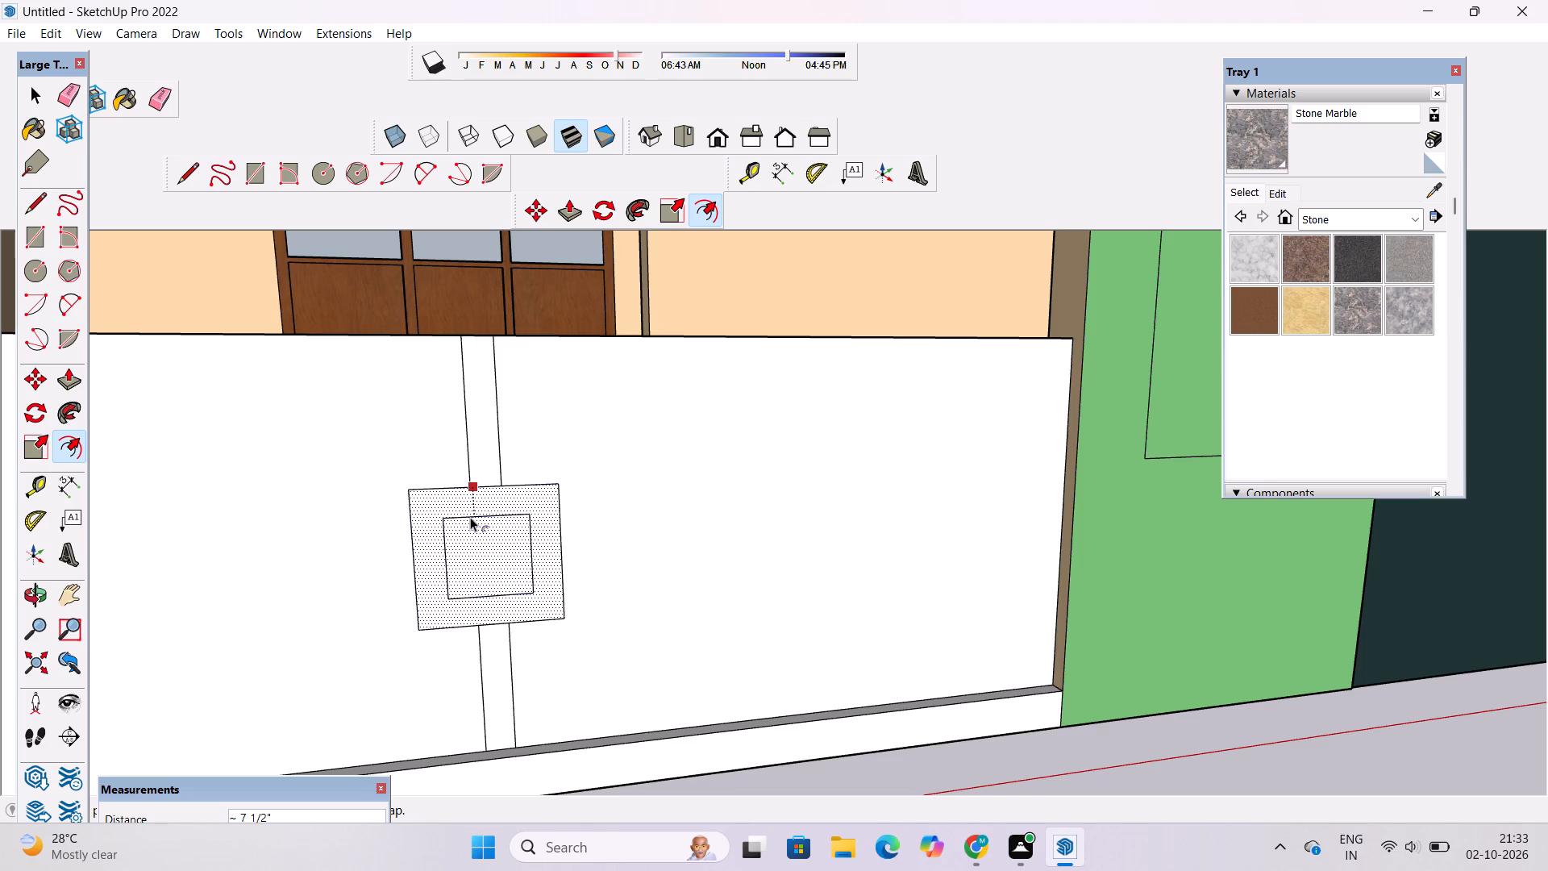
{"action": "left_click", "coordinate": [470, 517]}
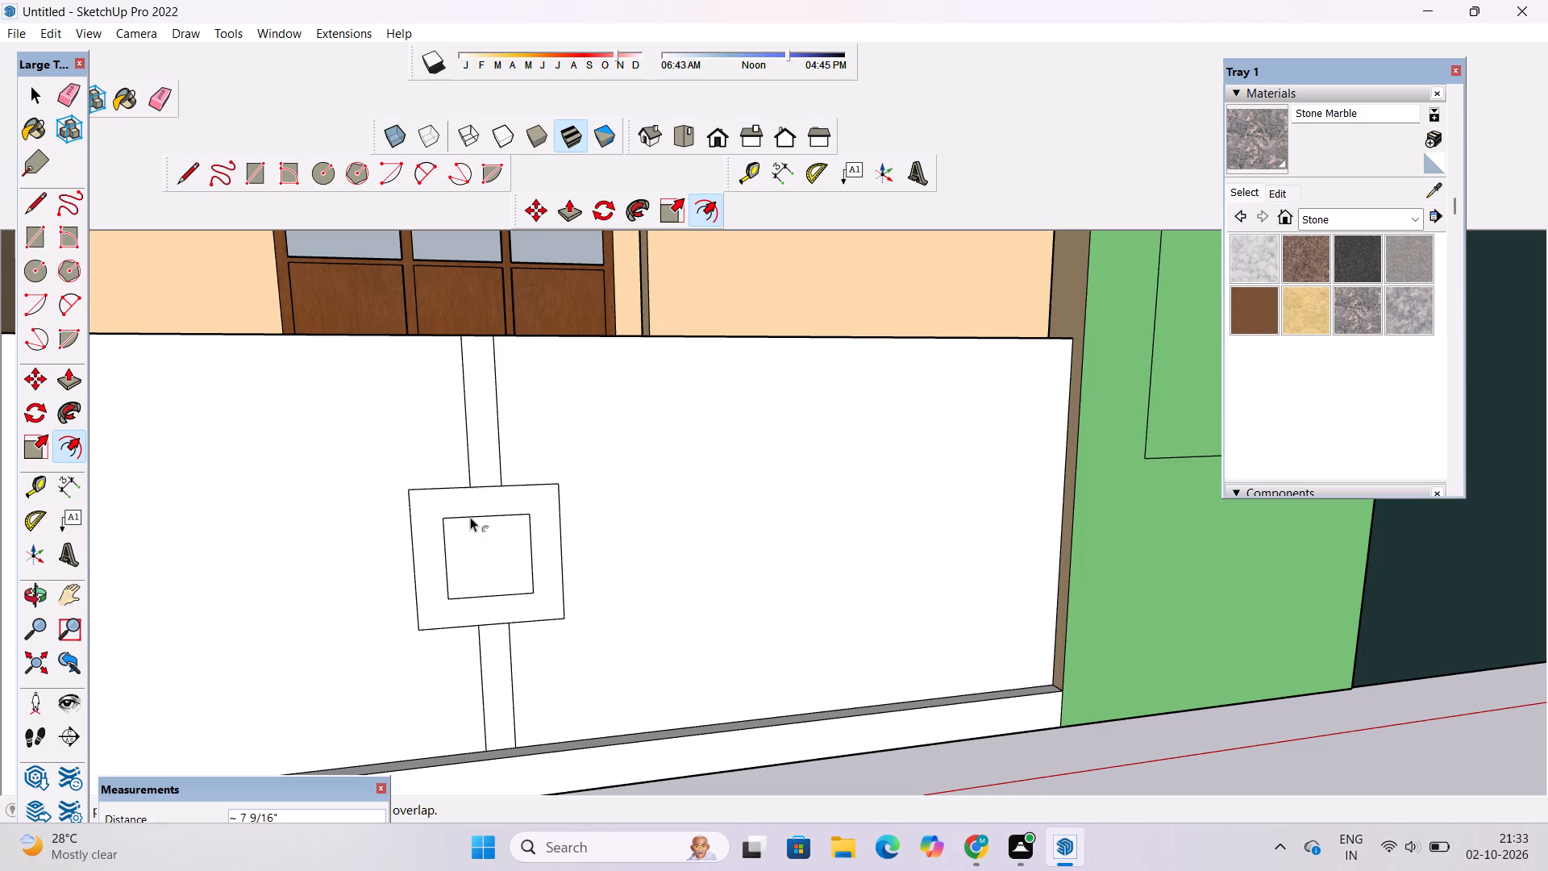
{"action": "key", "text": "space"}
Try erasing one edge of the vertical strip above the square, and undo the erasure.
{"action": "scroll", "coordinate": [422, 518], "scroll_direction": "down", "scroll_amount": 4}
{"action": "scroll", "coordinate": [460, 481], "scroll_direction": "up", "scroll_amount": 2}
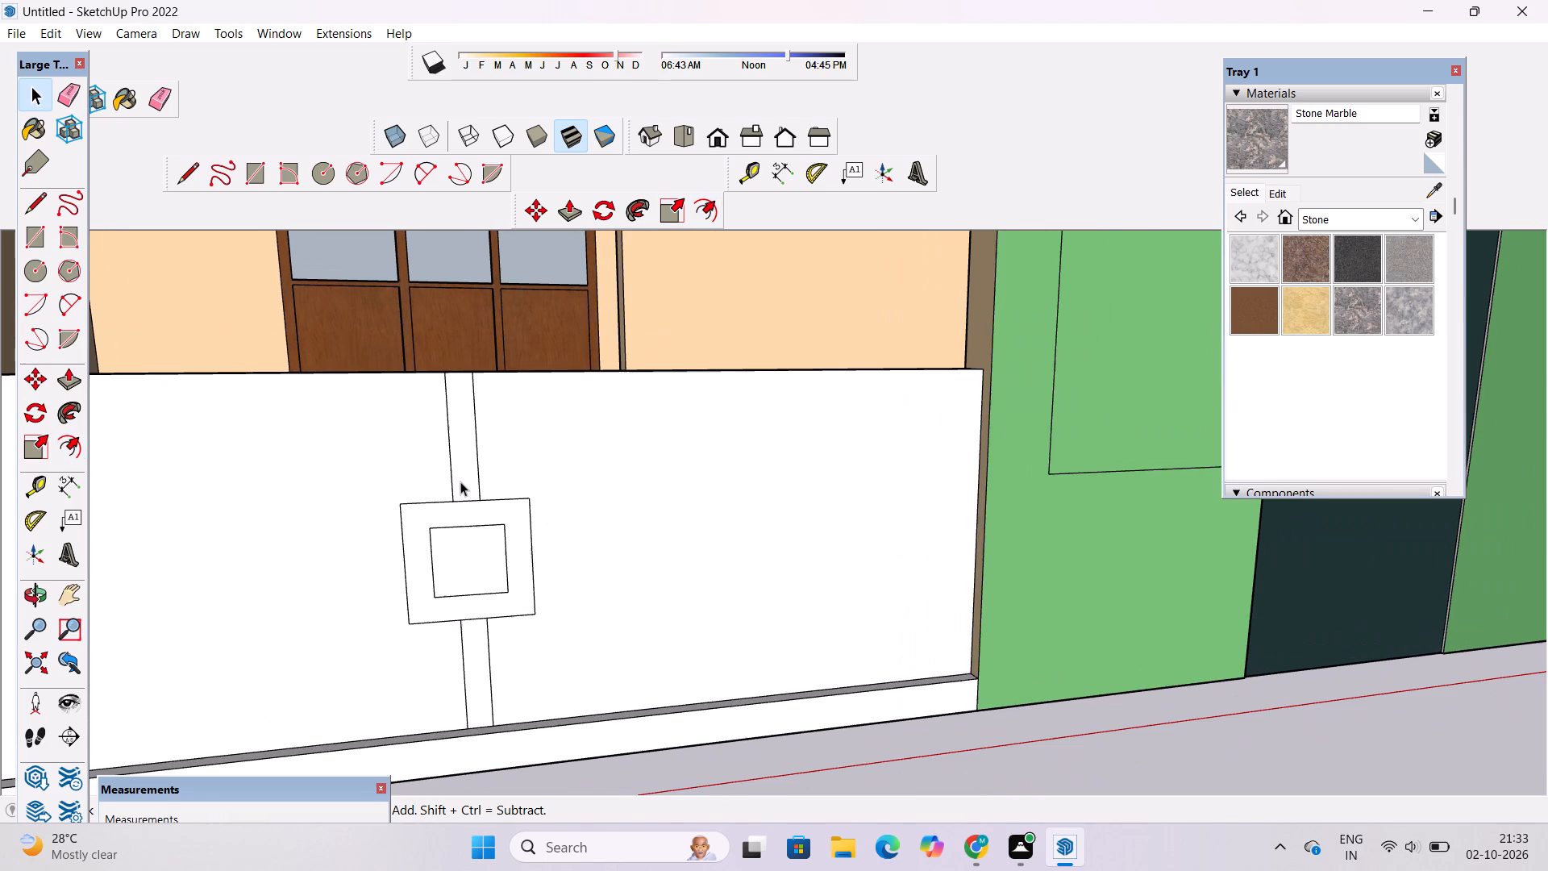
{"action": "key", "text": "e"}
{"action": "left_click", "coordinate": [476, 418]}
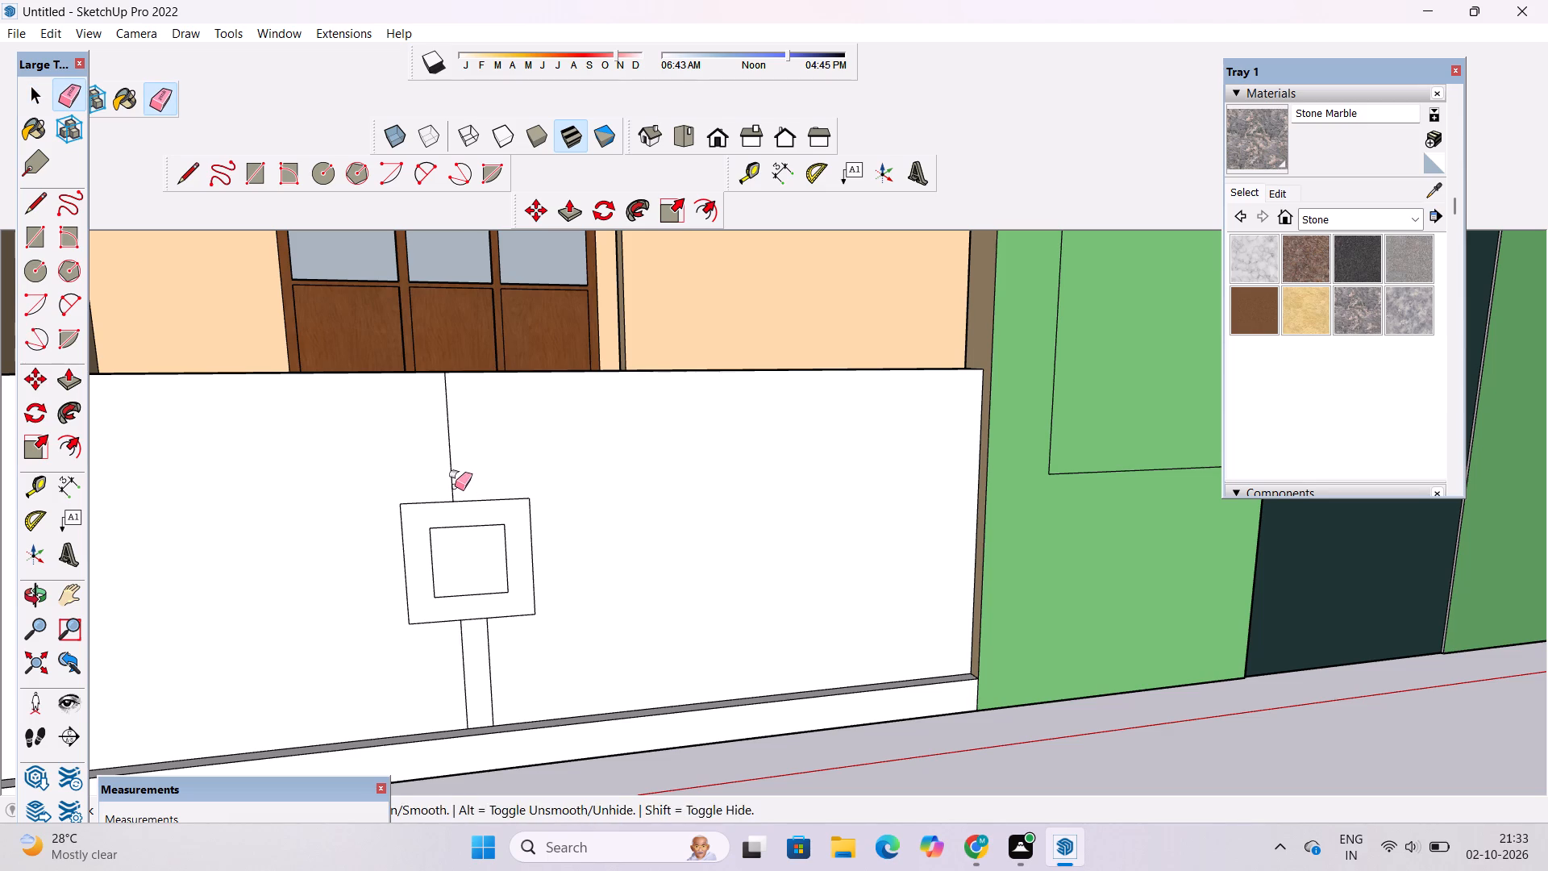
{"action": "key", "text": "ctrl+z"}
Draw two vertical lines about 1' 9" long across the inner square, in line with the strip's edges, dividing it into three bars.
{"action": "scroll", "coordinate": [425, 498], "scroll_direction": "down", "scroll_amount": 6}
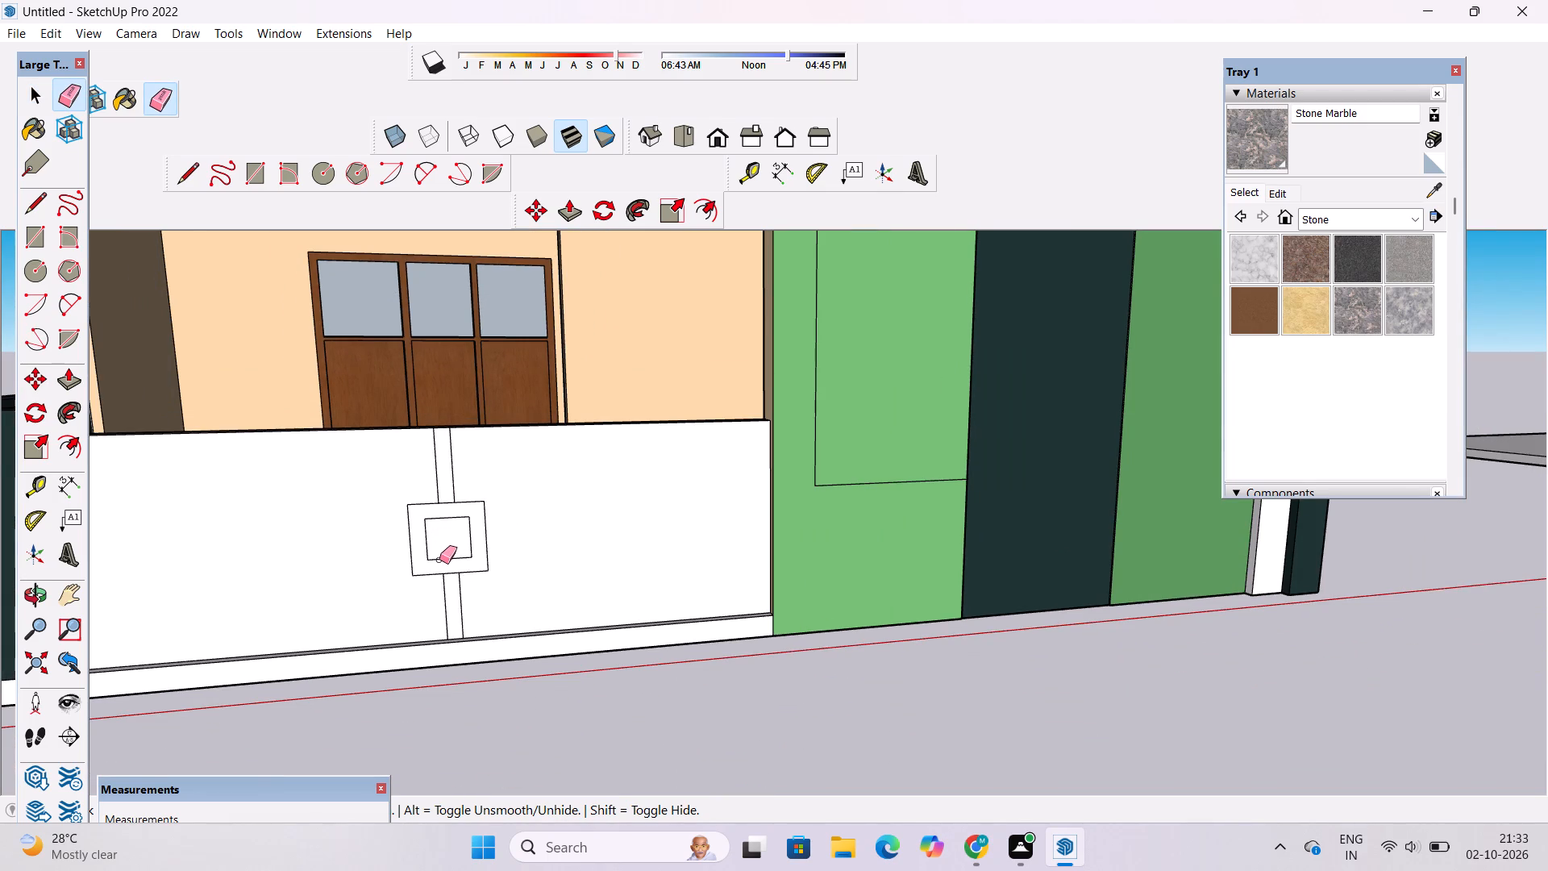
{"action": "scroll", "coordinate": [438, 556], "scroll_direction": "up", "scroll_amount": 4}
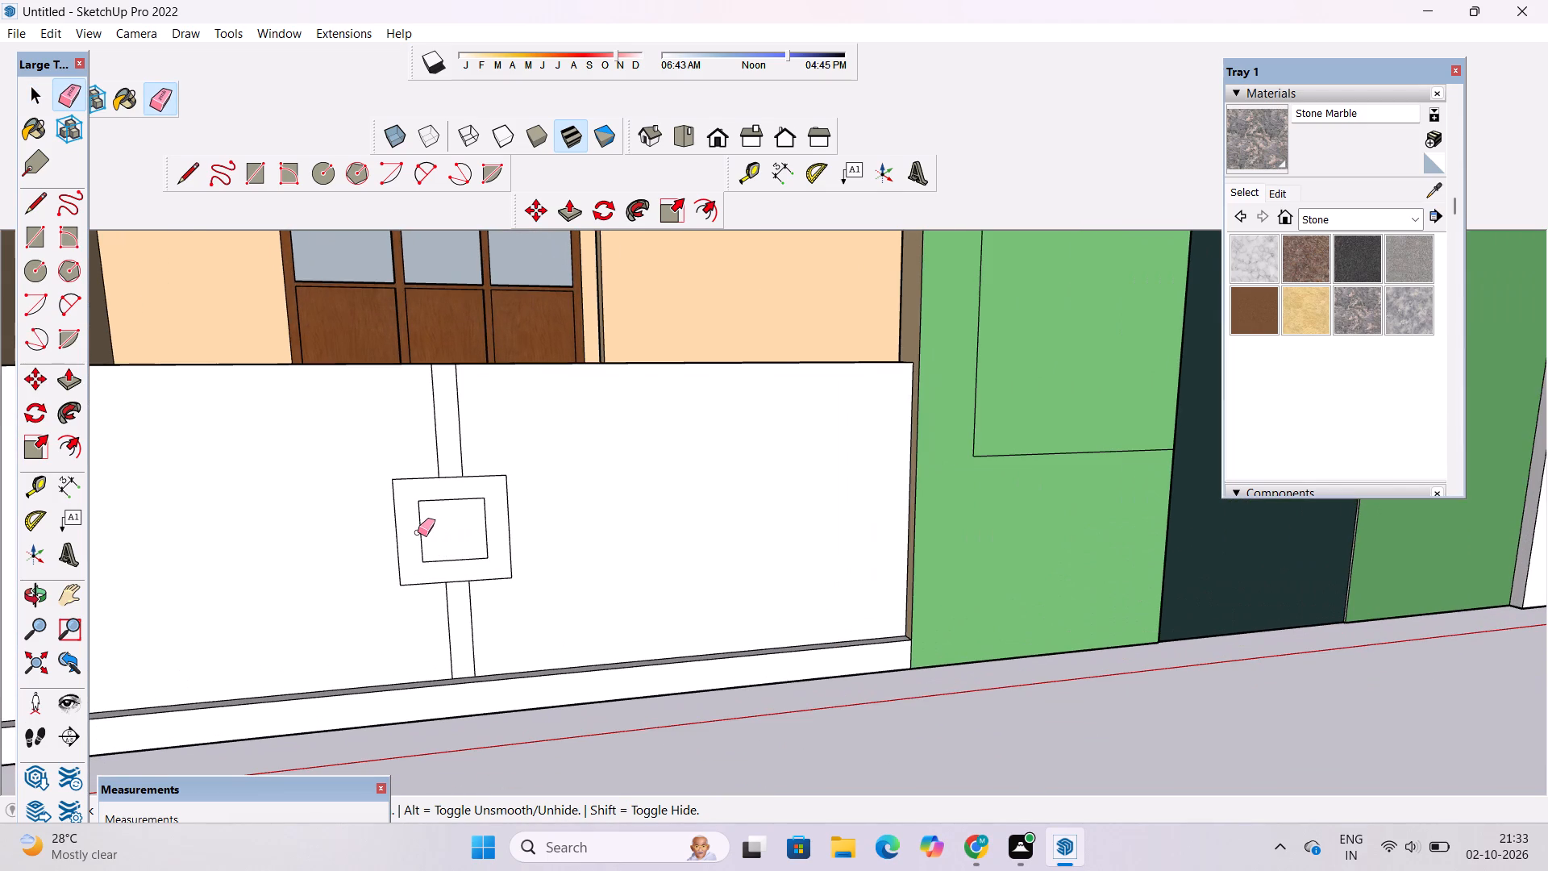
{"action": "key", "text": "space"}
{"action": "type", "text": "l"}
{"action": "scroll", "coordinate": [447, 572], "scroll_direction": "up", "scroll_amount": 3}
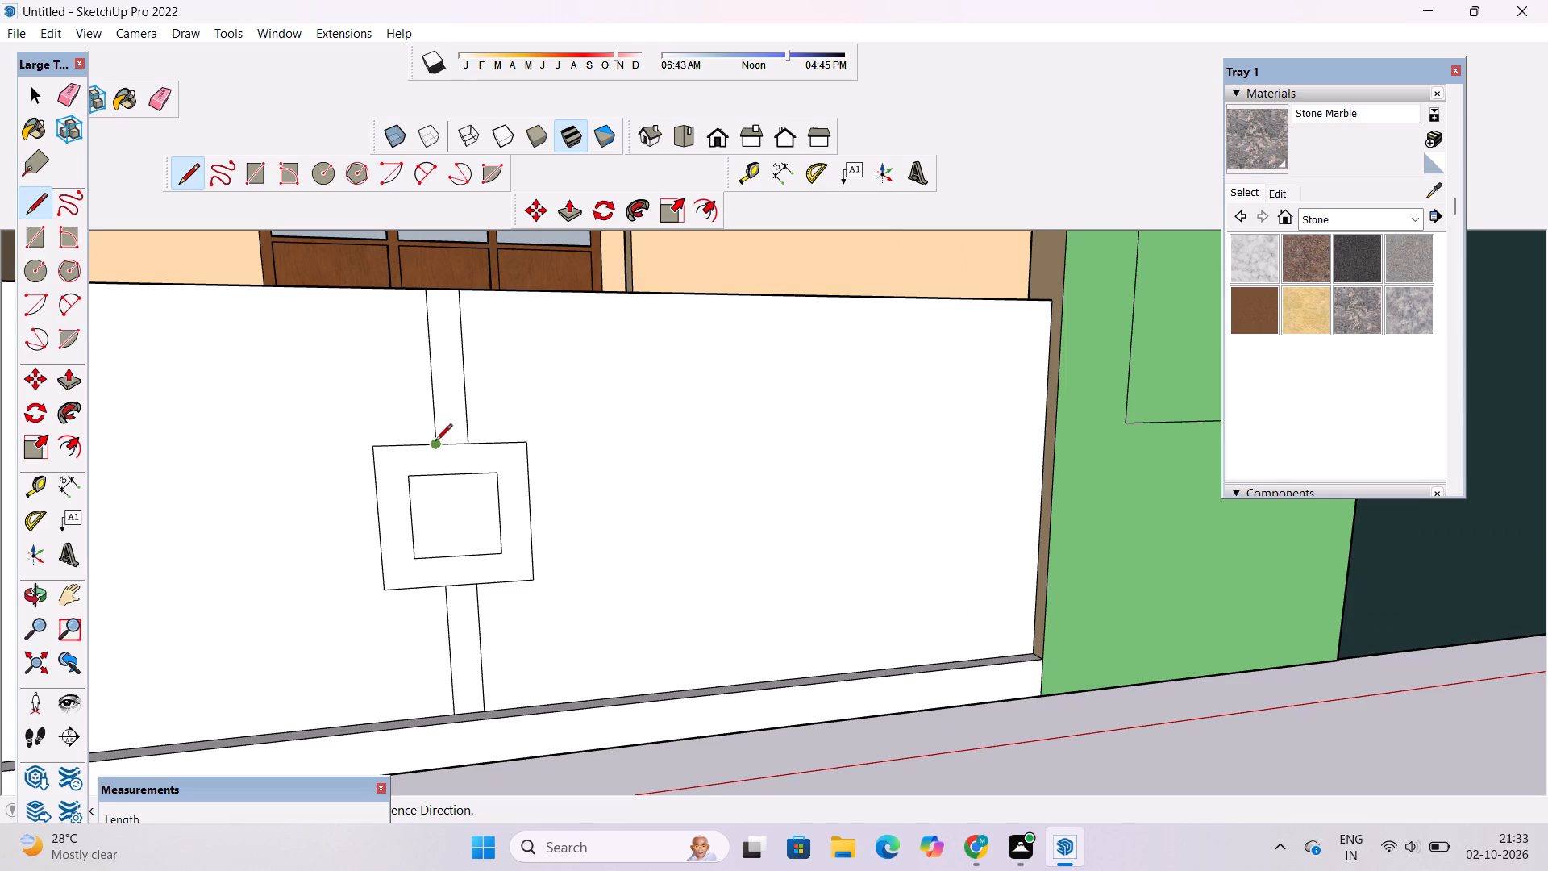
{"action": "left_click", "coordinate": [439, 477]}
{"action": "left_click", "coordinate": [441, 555]}
{"action": "left_click", "coordinate": [470, 473]}
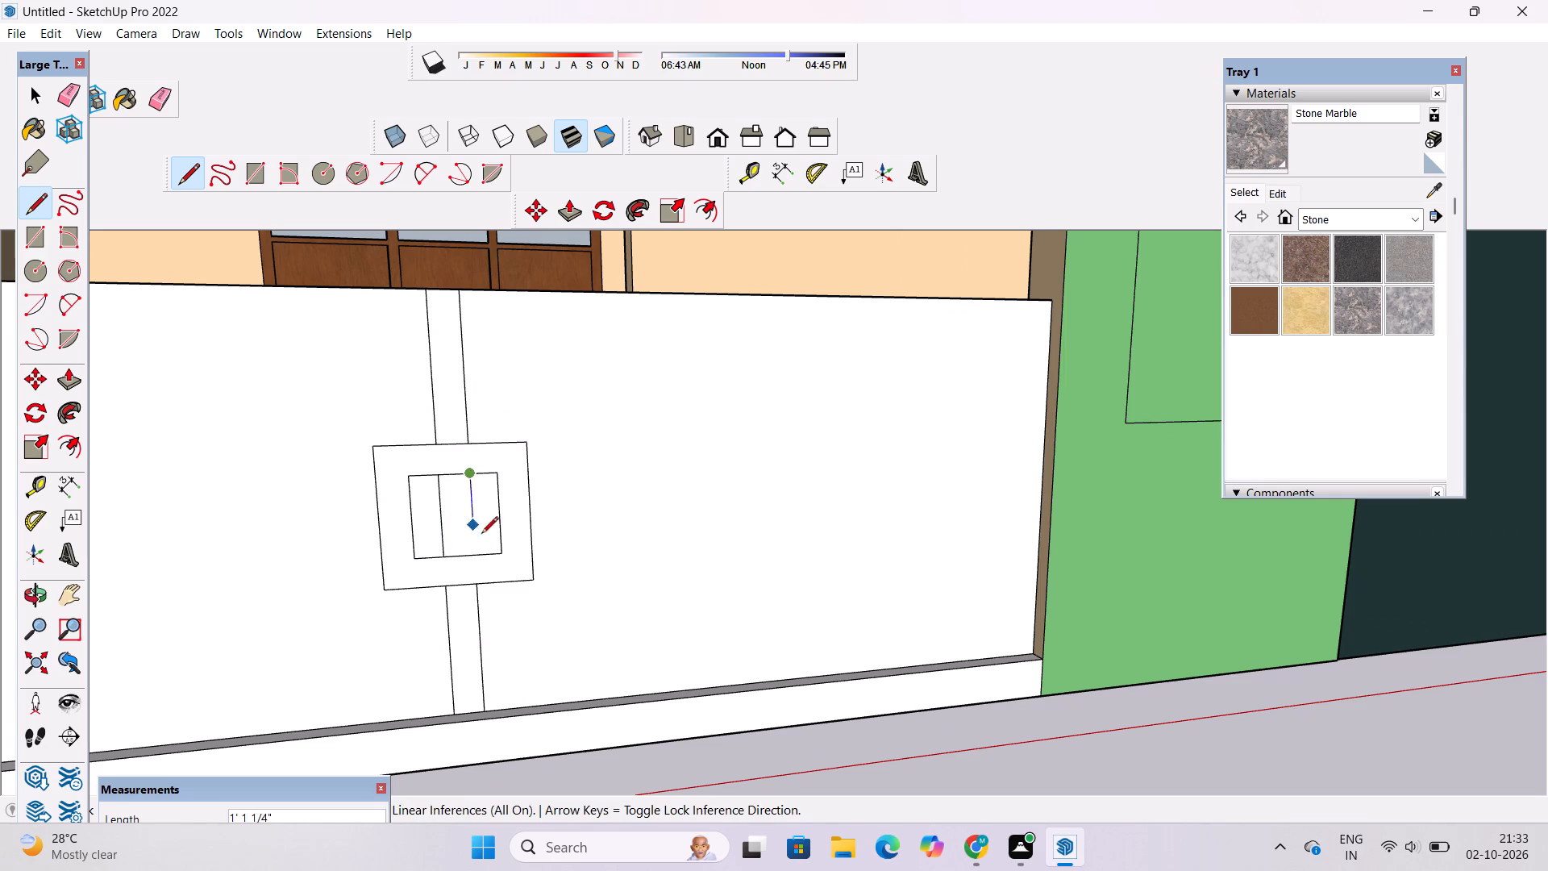
{"action": "left_click", "coordinate": [482, 555]}
{"action": "key", "text": "space"}
Examine the front gate panel with its strip and central square from several angles and distances.
{"action": "key", "text": "o"}
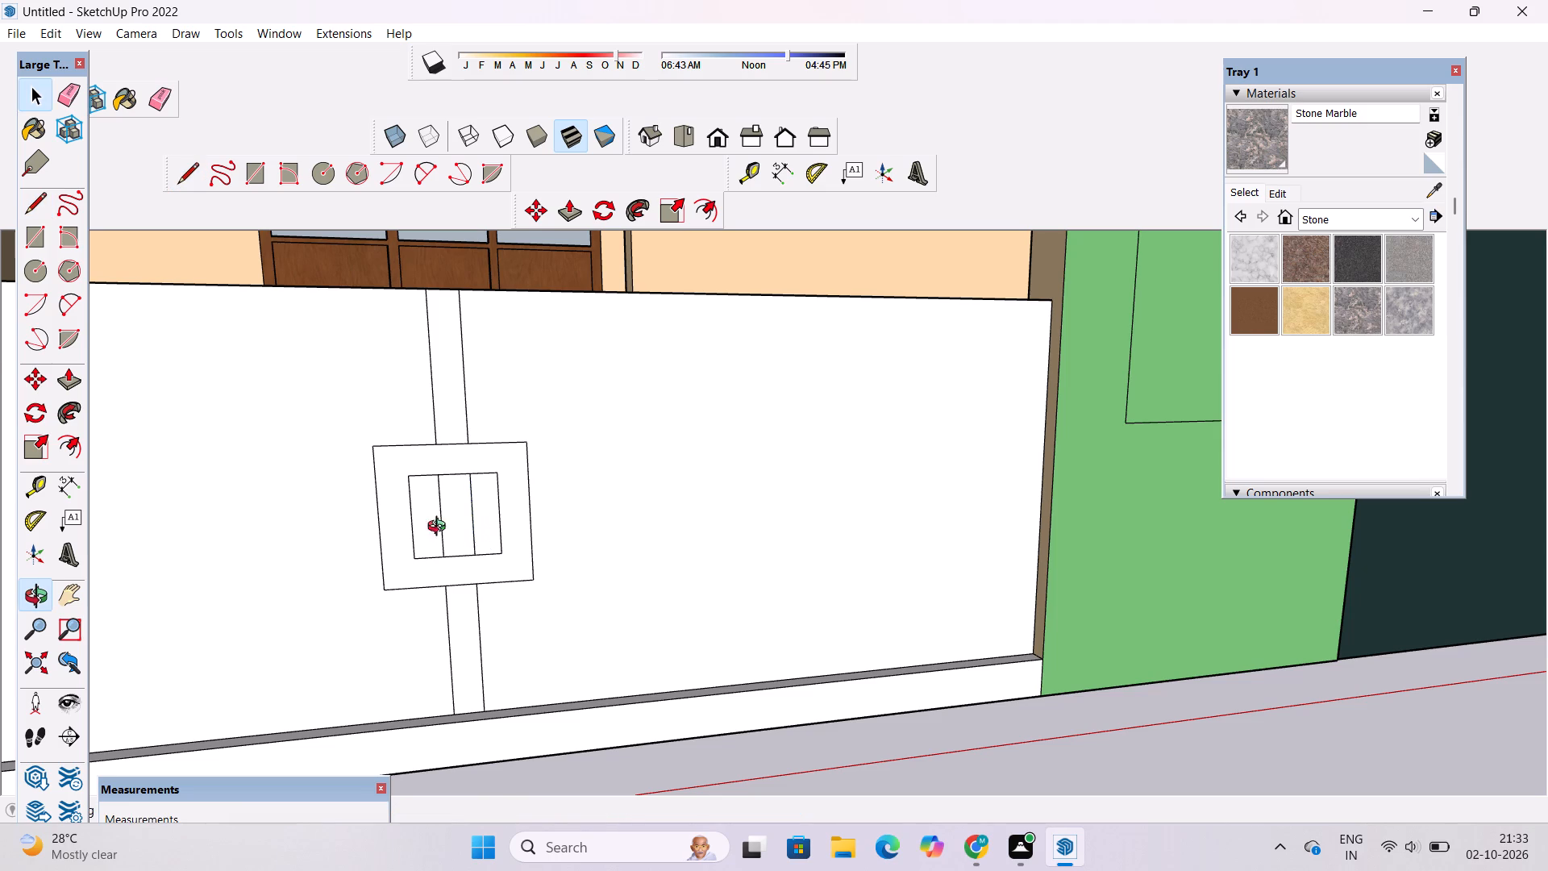
{"action": "scroll", "coordinate": [417, 516], "scroll_direction": "down", "scroll_amount": 4}
{"action": "left_click_drag", "start_coordinate": [451, 541], "coordinate": [539, 544]}
{"action": "left_click_drag", "start_coordinate": [533, 535], "coordinate": [466, 532]}
{"action": "scroll", "coordinate": [442, 536], "scroll_direction": "up", "scroll_amount": 3}
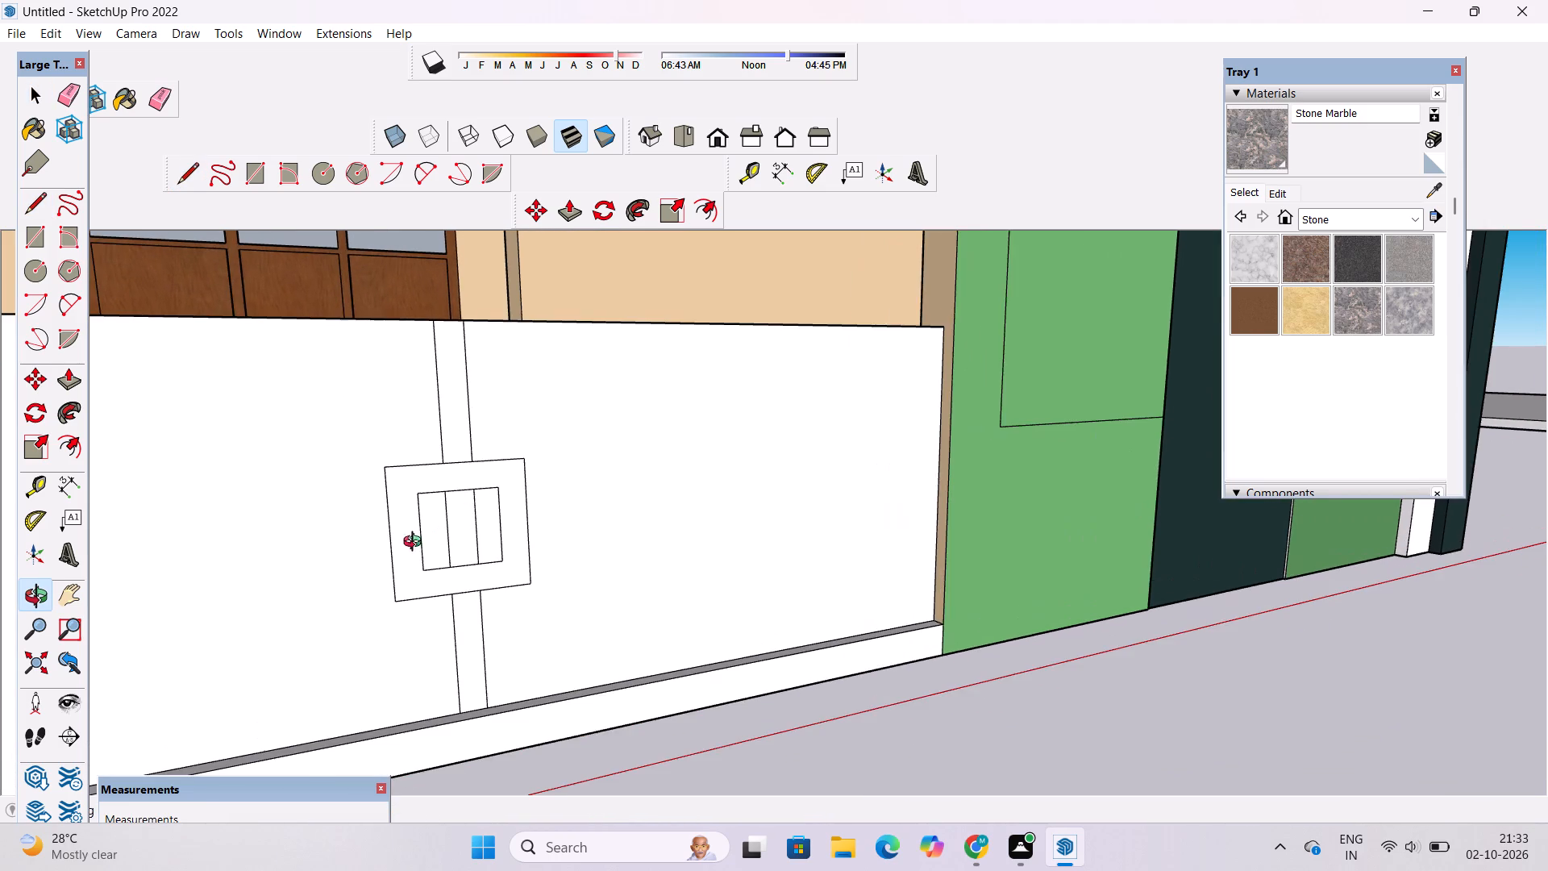
{"action": "left_click_drag", "start_coordinate": [436, 556], "coordinate": [465, 560]}
{"action": "scroll", "coordinate": [501, 548], "scroll_direction": "up", "scroll_amount": 3}
{"action": "left_click_drag", "start_coordinate": [497, 531], "coordinate": [468, 535], "text": "shift"}
{"action": "scroll", "coordinate": [457, 531], "scroll_direction": "down", "scroll_amount": 4}
{"action": "left_click_drag", "start_coordinate": [463, 554], "coordinate": [472, 593]}
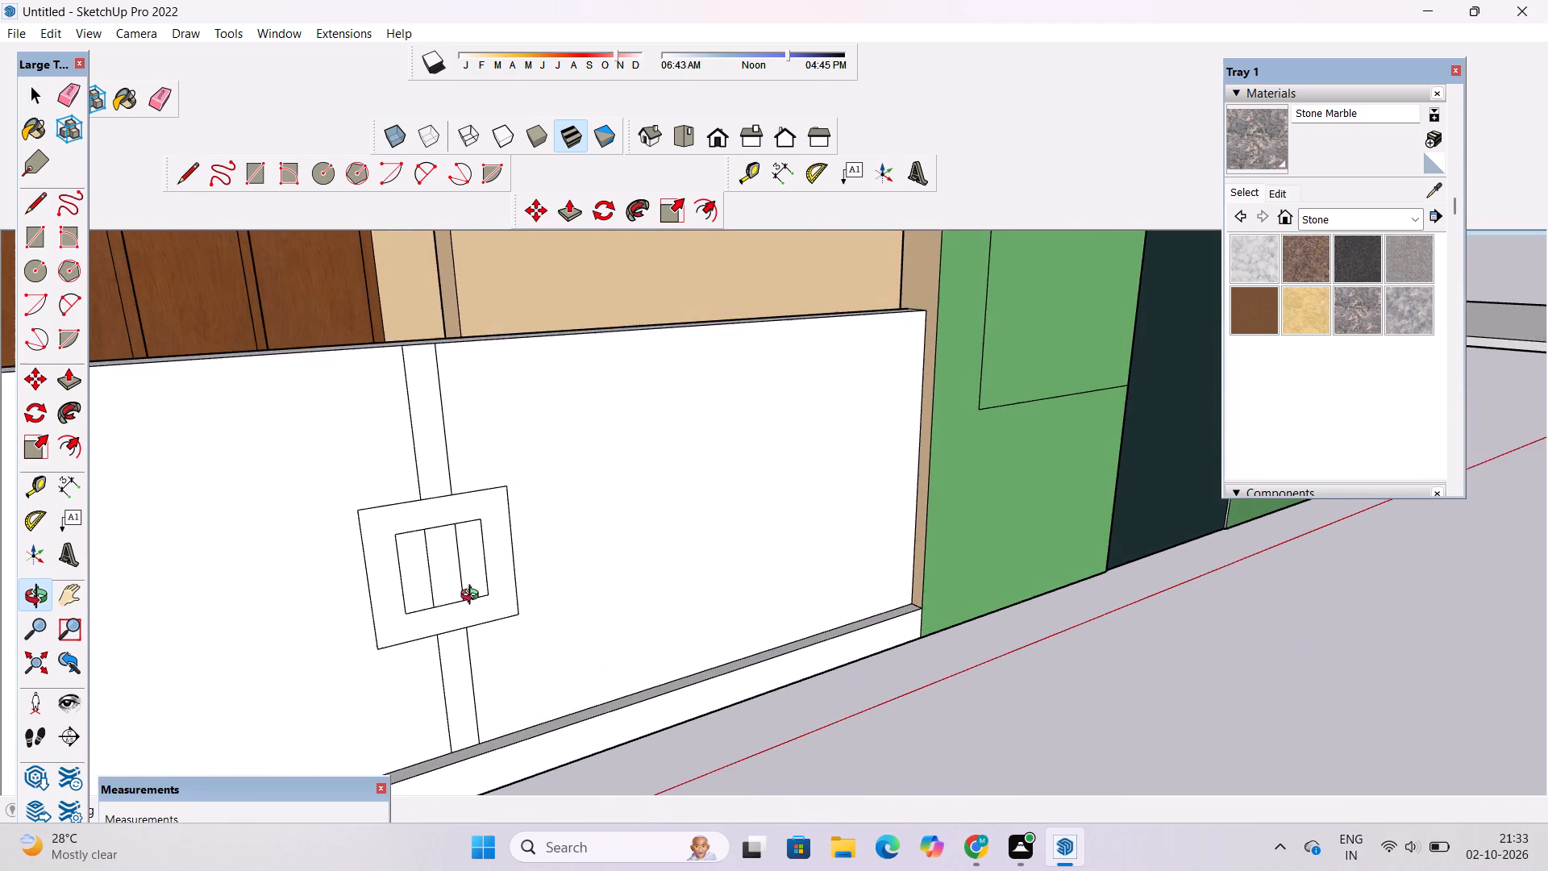
{"action": "left_click_drag", "start_coordinate": [471, 592], "coordinate": [460, 530]}
{"action": "scroll", "coordinate": [504, 550], "scroll_direction": "down", "scroll_amount": 5}
{"action": "left_click_drag", "start_coordinate": [554, 548], "coordinate": [344, 586]}
{"action": "scroll", "coordinate": [425, 459], "scroll_direction": "down", "scroll_amount": 4}
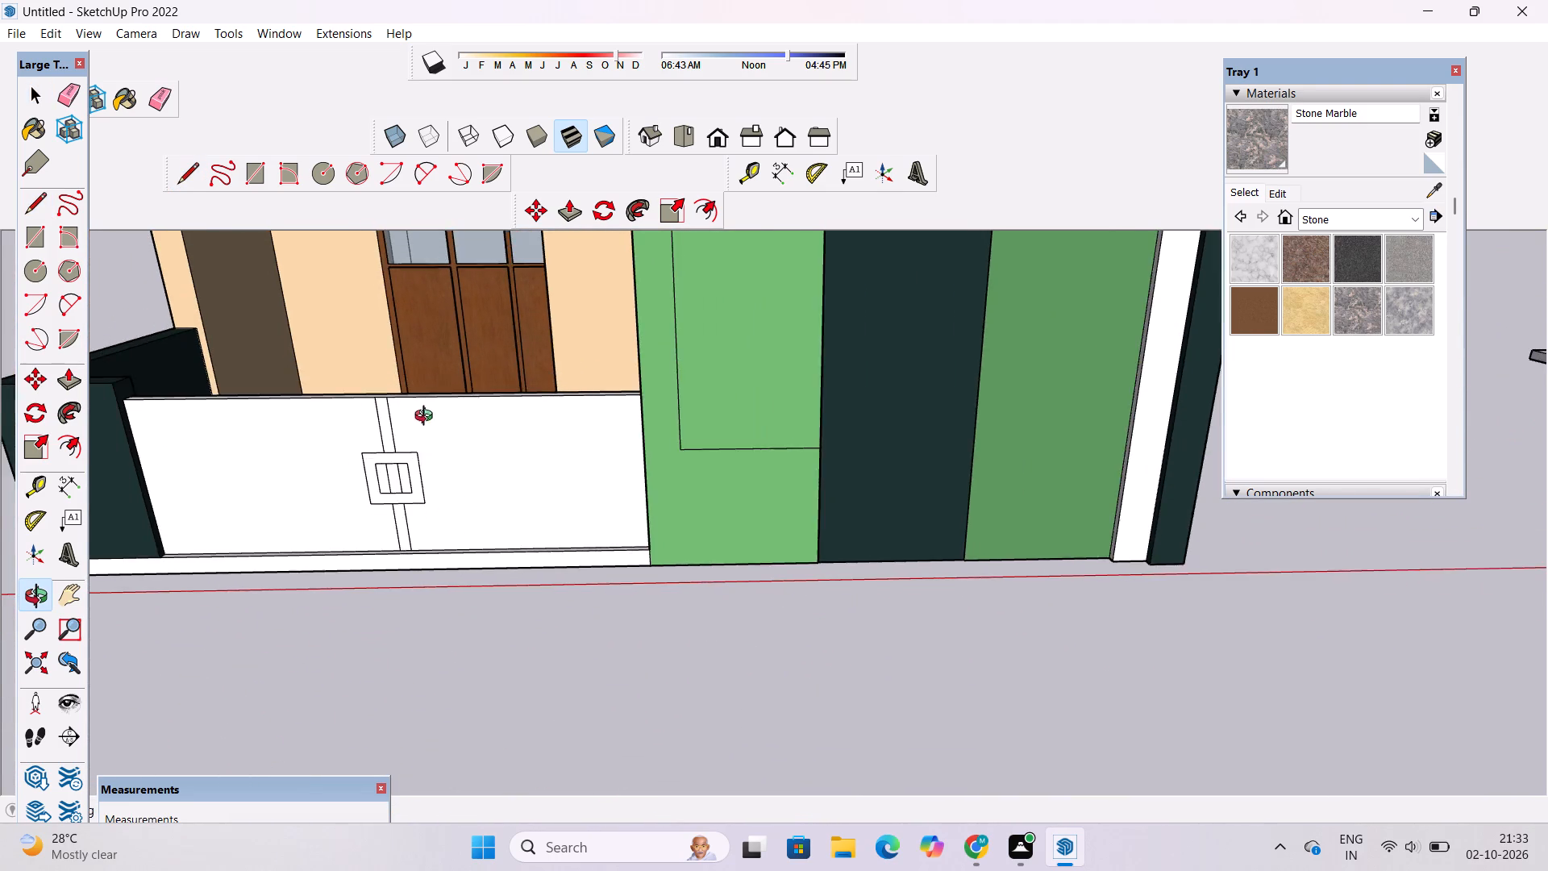
{"action": "left_click_drag", "start_coordinate": [427, 418], "coordinate": [484, 468]}
{"action": "left_click_drag", "start_coordinate": [483, 526], "coordinate": [540, 458]}
{"action": "left_click_drag", "start_coordinate": [490, 496], "coordinate": [586, 540], "text": "shift"}
{"action": "left_click_drag", "start_coordinate": [564, 571], "coordinate": [560, 521]}
{"action": "scroll", "coordinate": [545, 517], "scroll_direction": "up", "scroll_amount": 3}
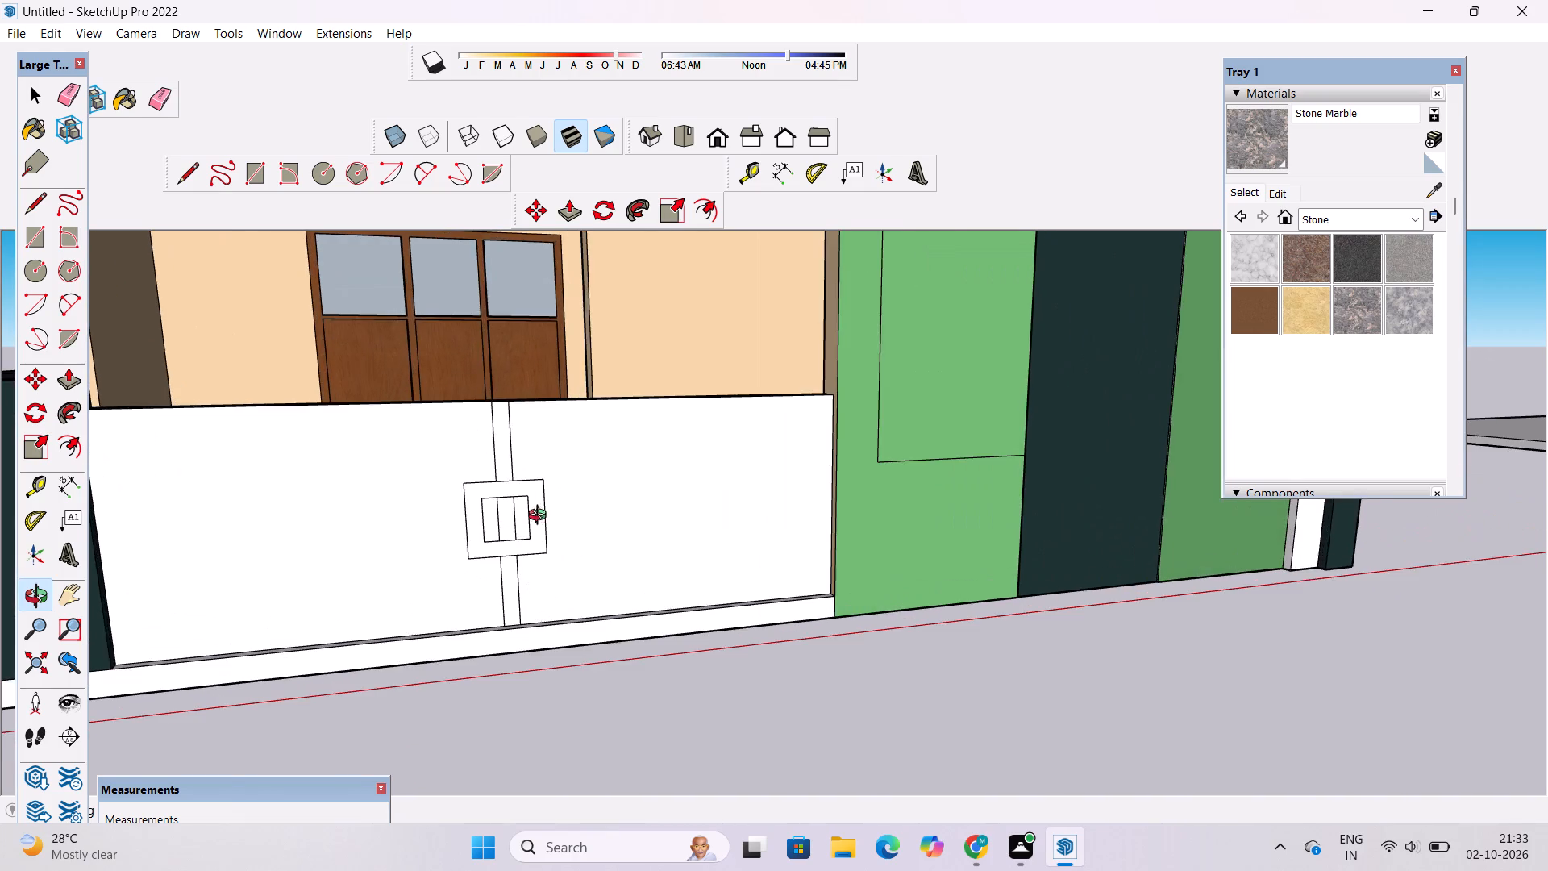
{"action": "left_click_drag", "start_coordinate": [482, 537], "coordinate": [591, 540]}
{"action": "scroll", "coordinate": [592, 540], "scroll_direction": "down", "scroll_amount": 1}
{"action": "left_click_drag", "start_coordinate": [620, 533], "coordinate": [509, 528]}
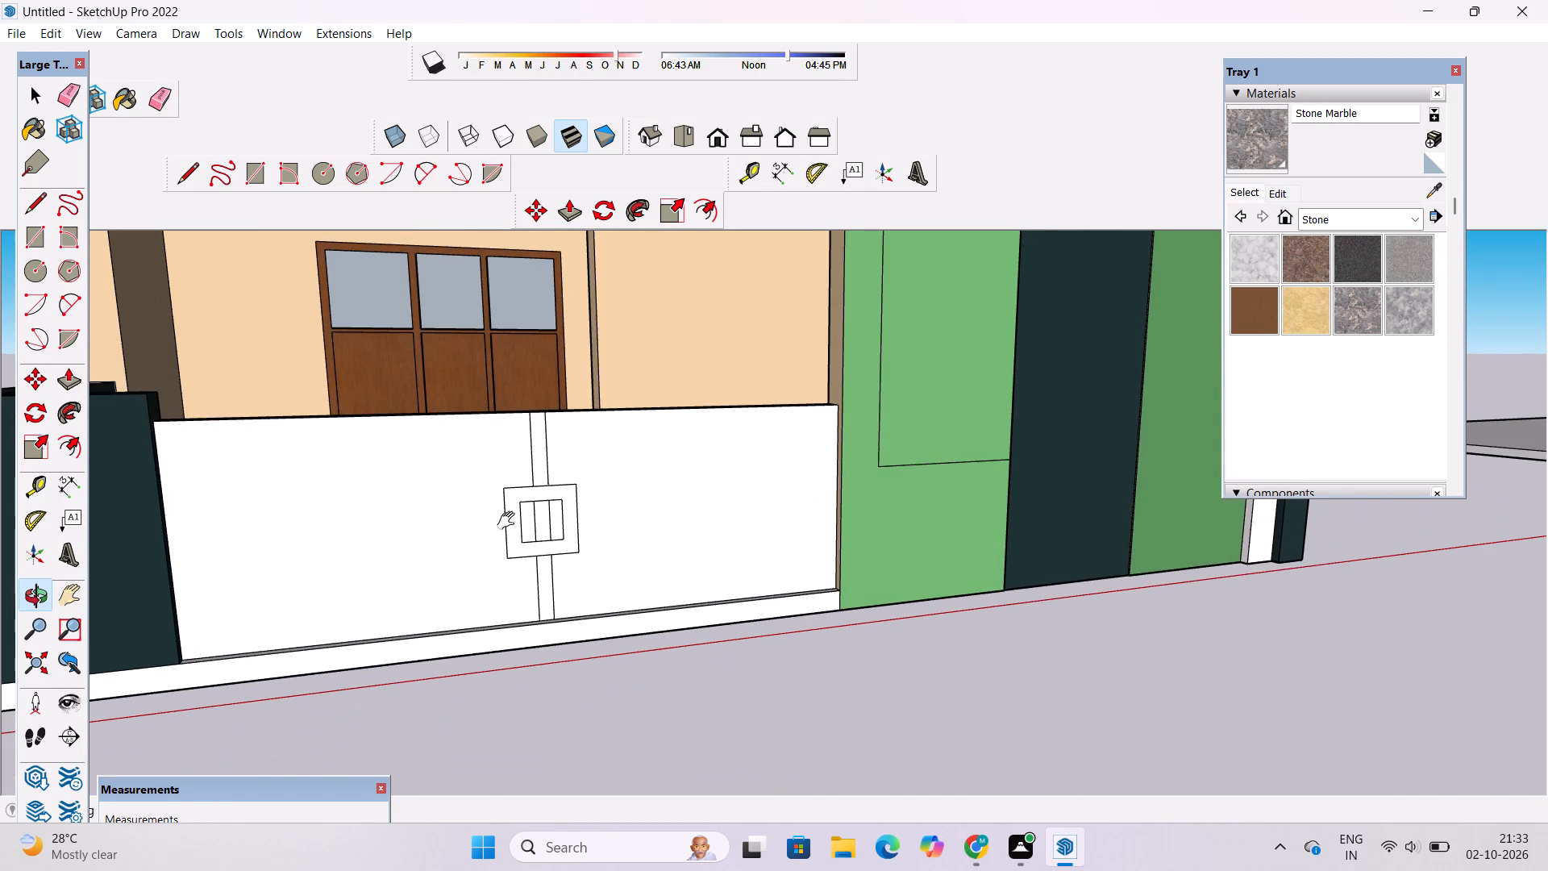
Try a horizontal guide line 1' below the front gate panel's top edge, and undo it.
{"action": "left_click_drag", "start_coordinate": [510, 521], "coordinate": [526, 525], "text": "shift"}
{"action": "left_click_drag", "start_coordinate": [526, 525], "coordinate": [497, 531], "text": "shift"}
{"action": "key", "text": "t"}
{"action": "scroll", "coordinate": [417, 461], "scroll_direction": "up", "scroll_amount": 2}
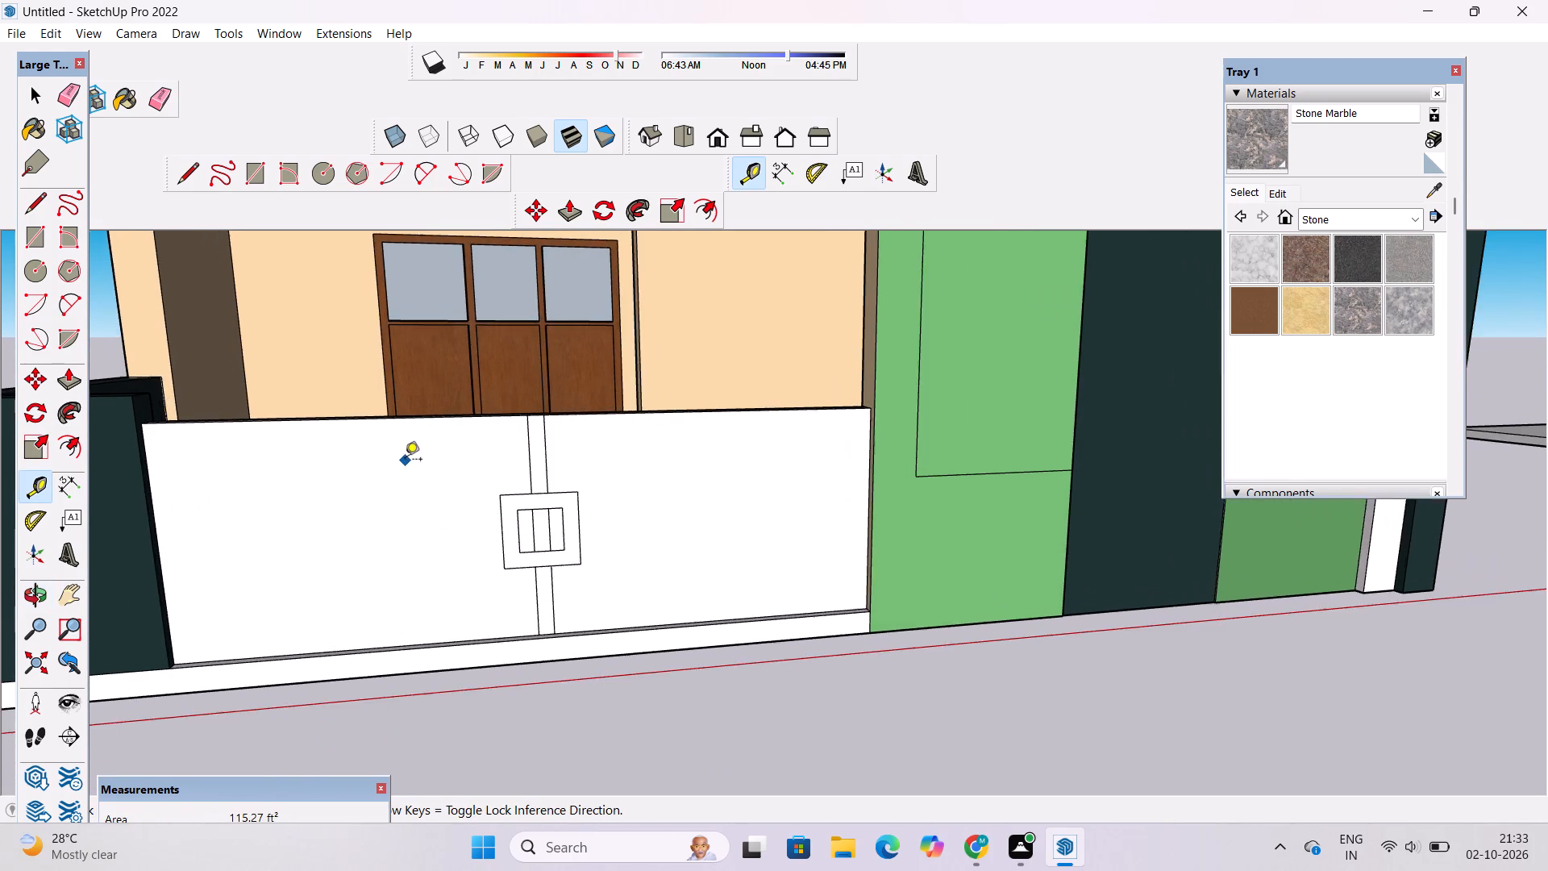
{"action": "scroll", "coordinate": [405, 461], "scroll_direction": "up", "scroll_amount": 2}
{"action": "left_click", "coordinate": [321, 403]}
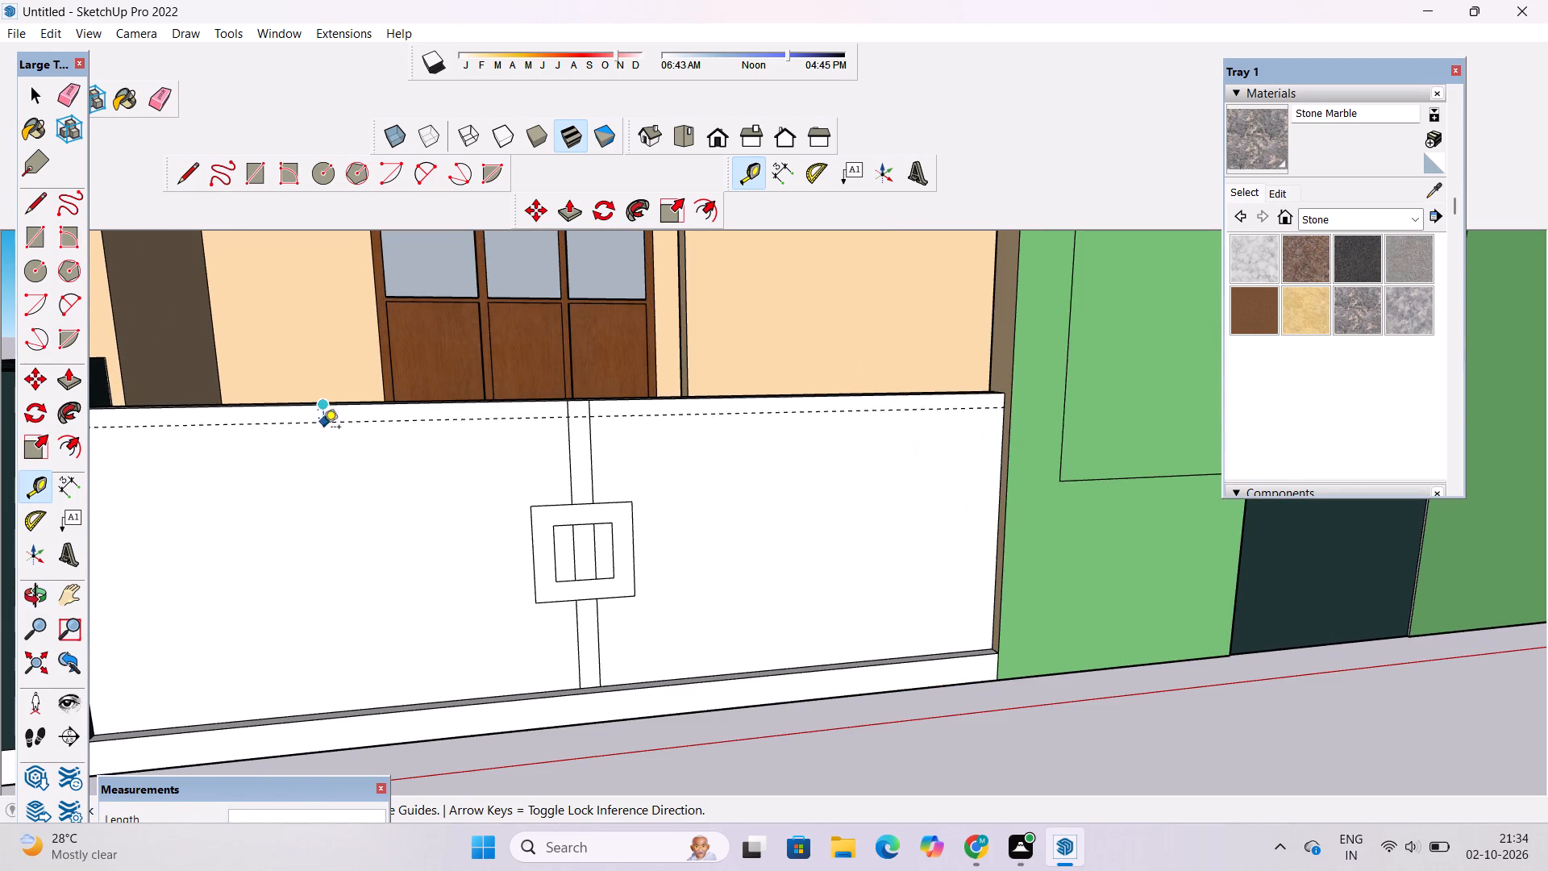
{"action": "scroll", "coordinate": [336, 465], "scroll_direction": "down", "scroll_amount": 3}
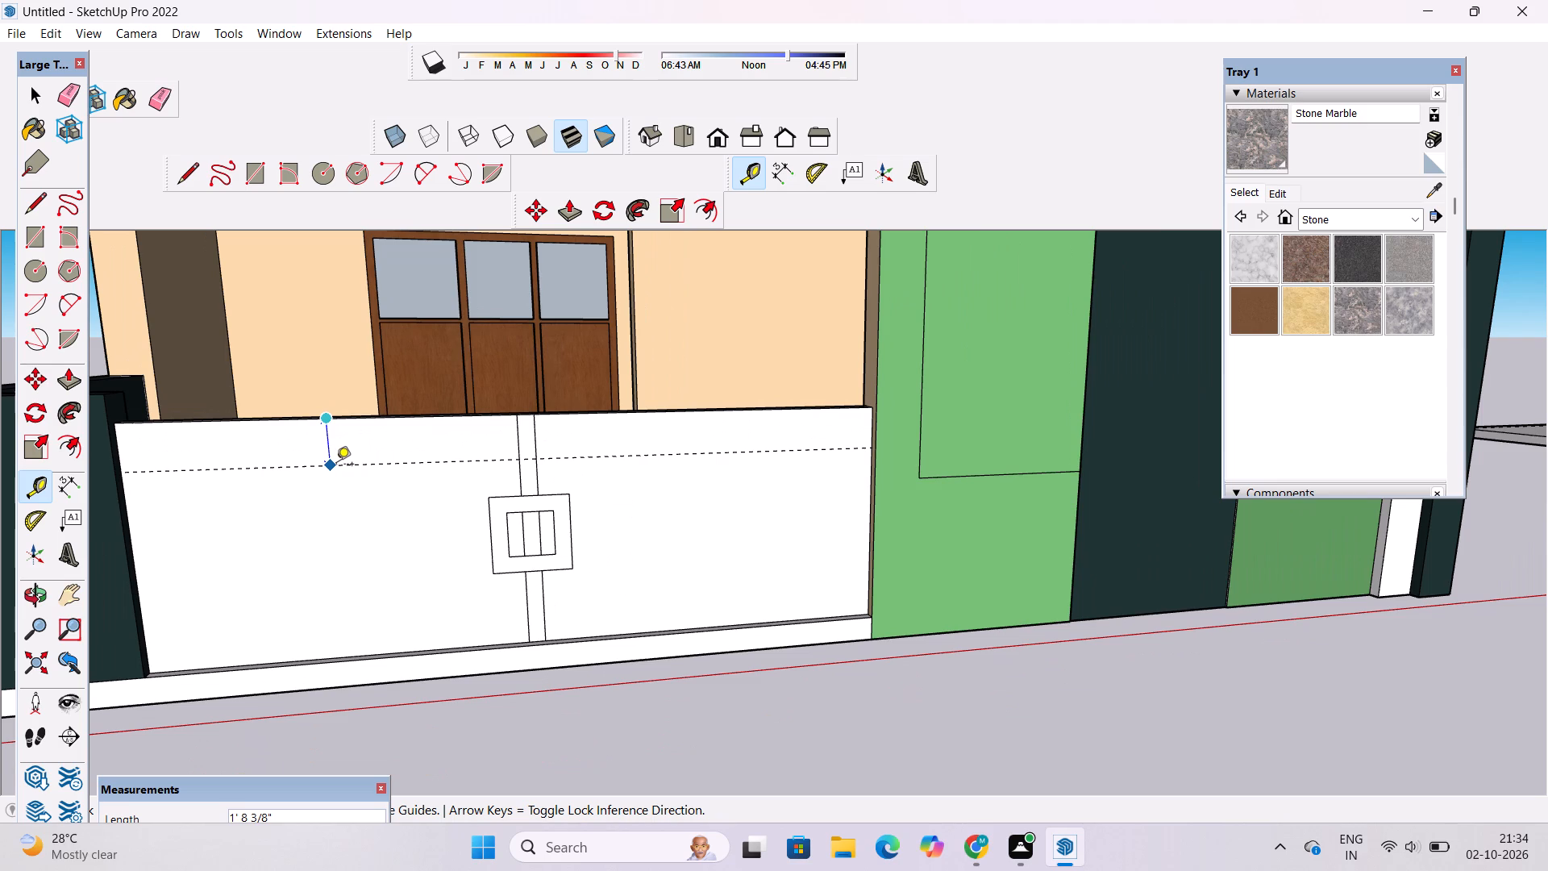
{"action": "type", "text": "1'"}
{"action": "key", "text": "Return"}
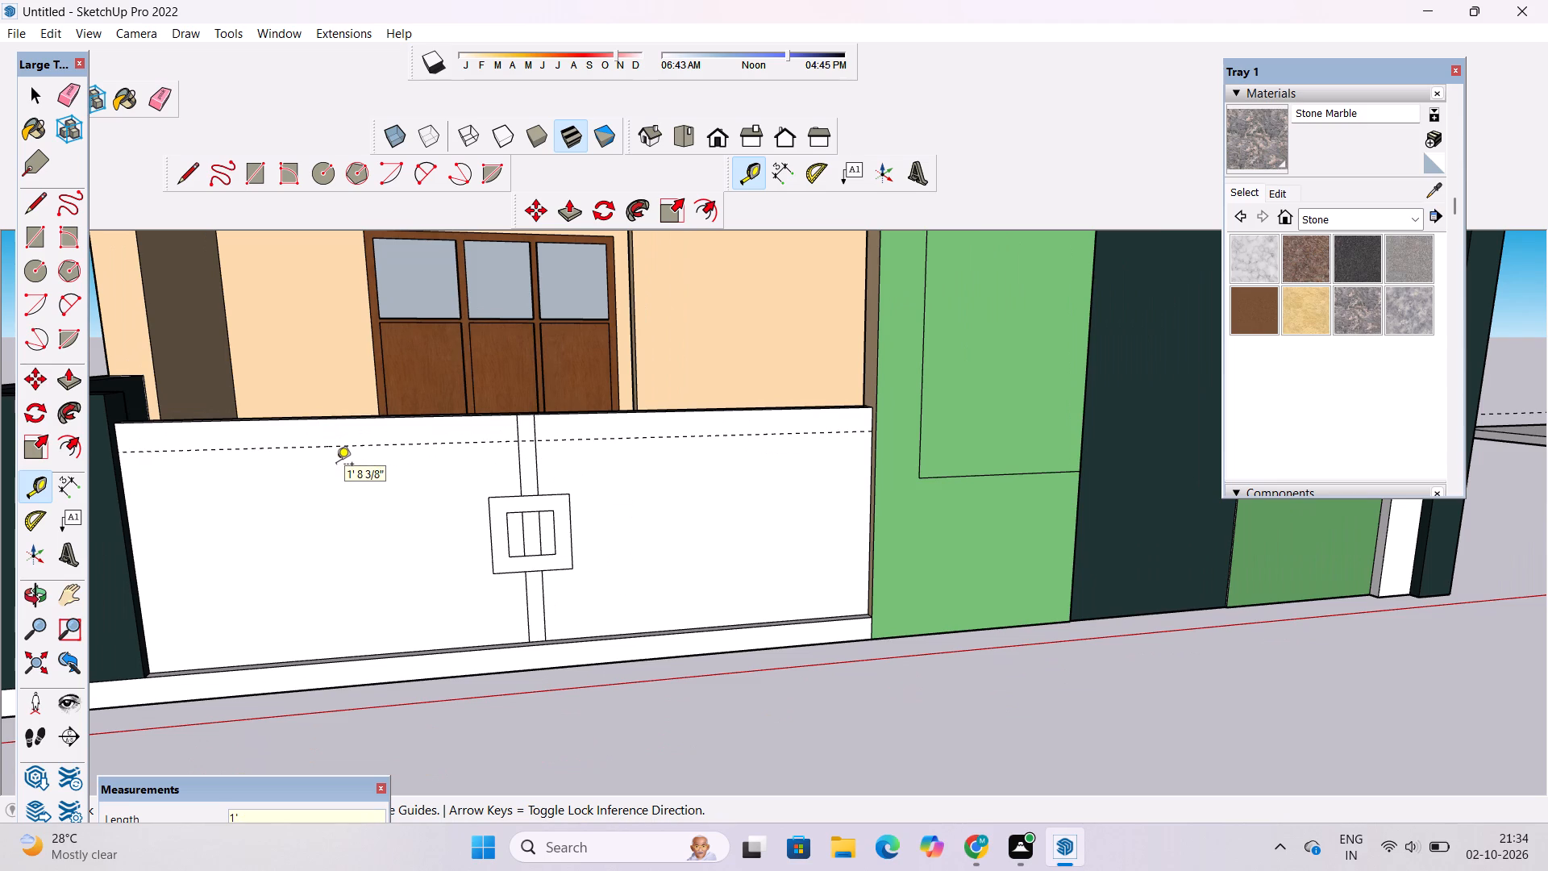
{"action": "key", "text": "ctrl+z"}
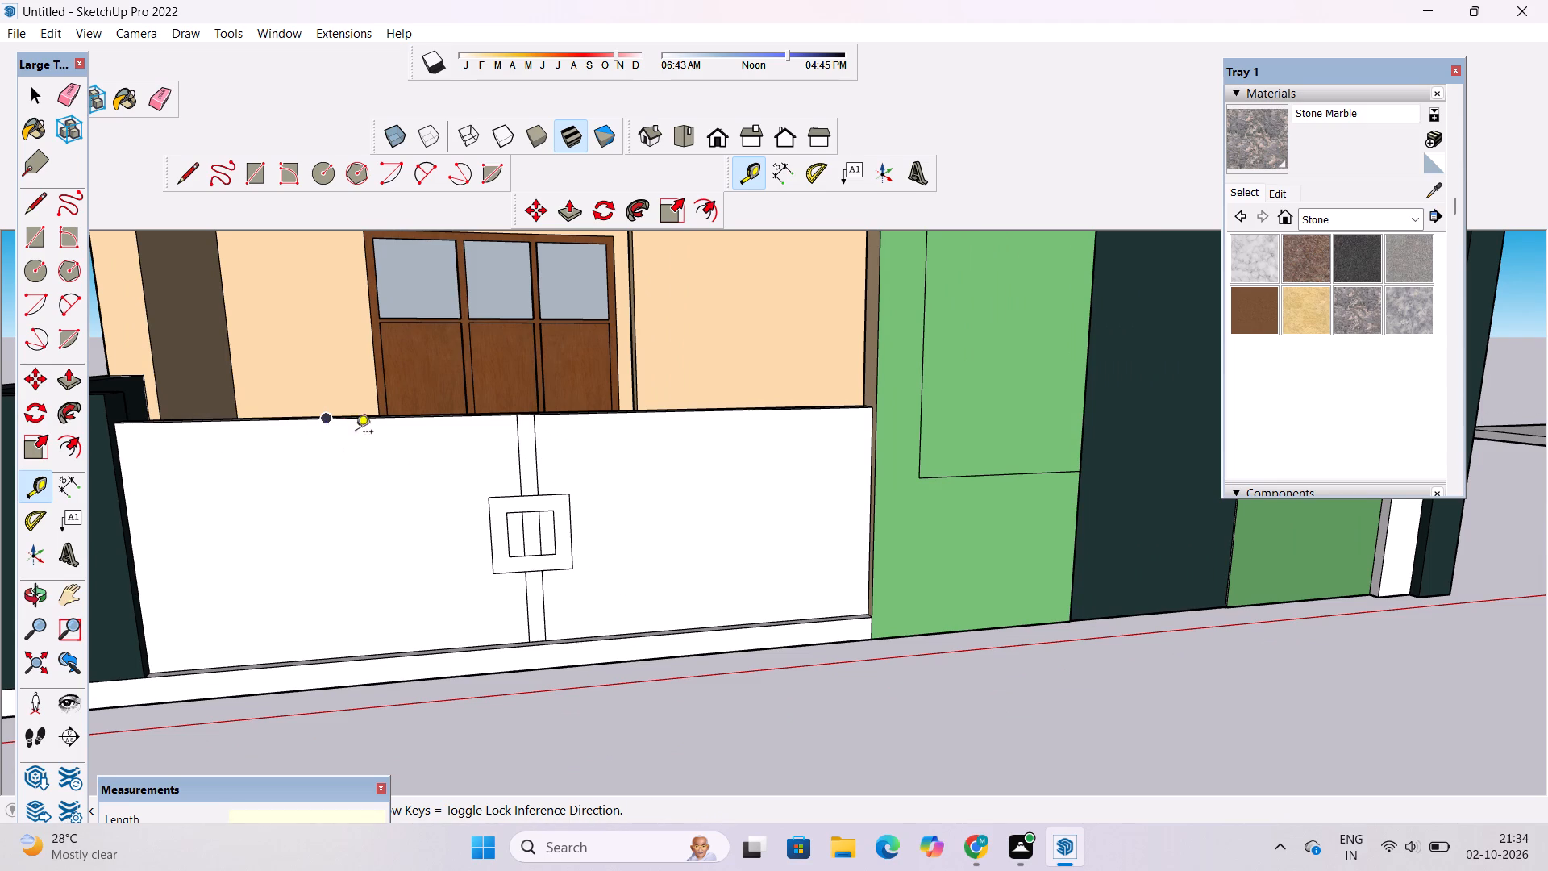
Start a new horizontal guide line down from the front gate panel's top edge.
{"action": "left_click", "coordinate": [357, 421]}
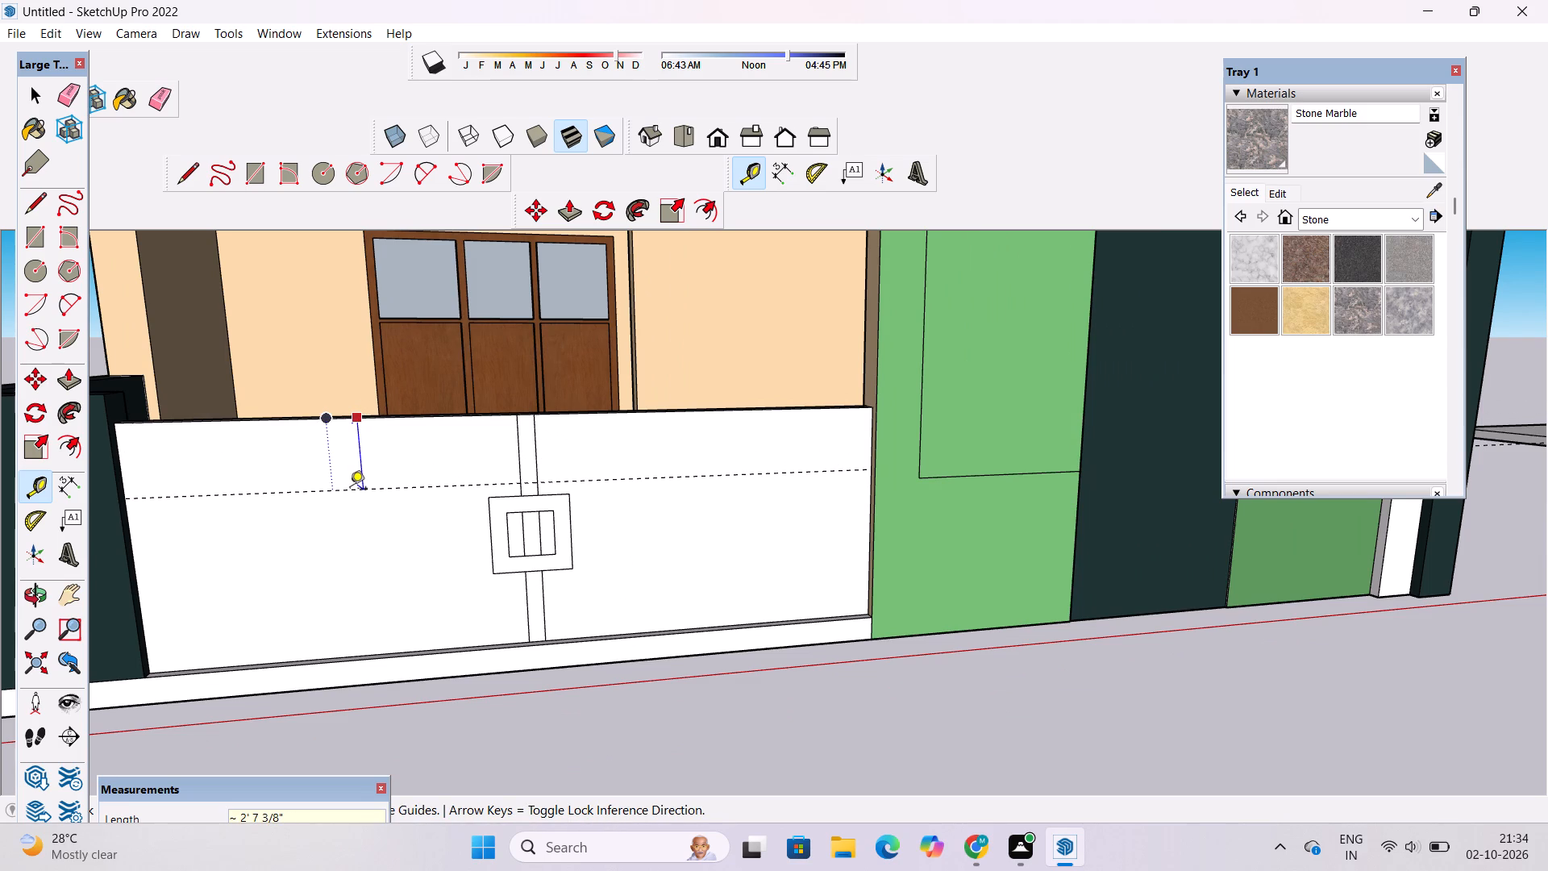
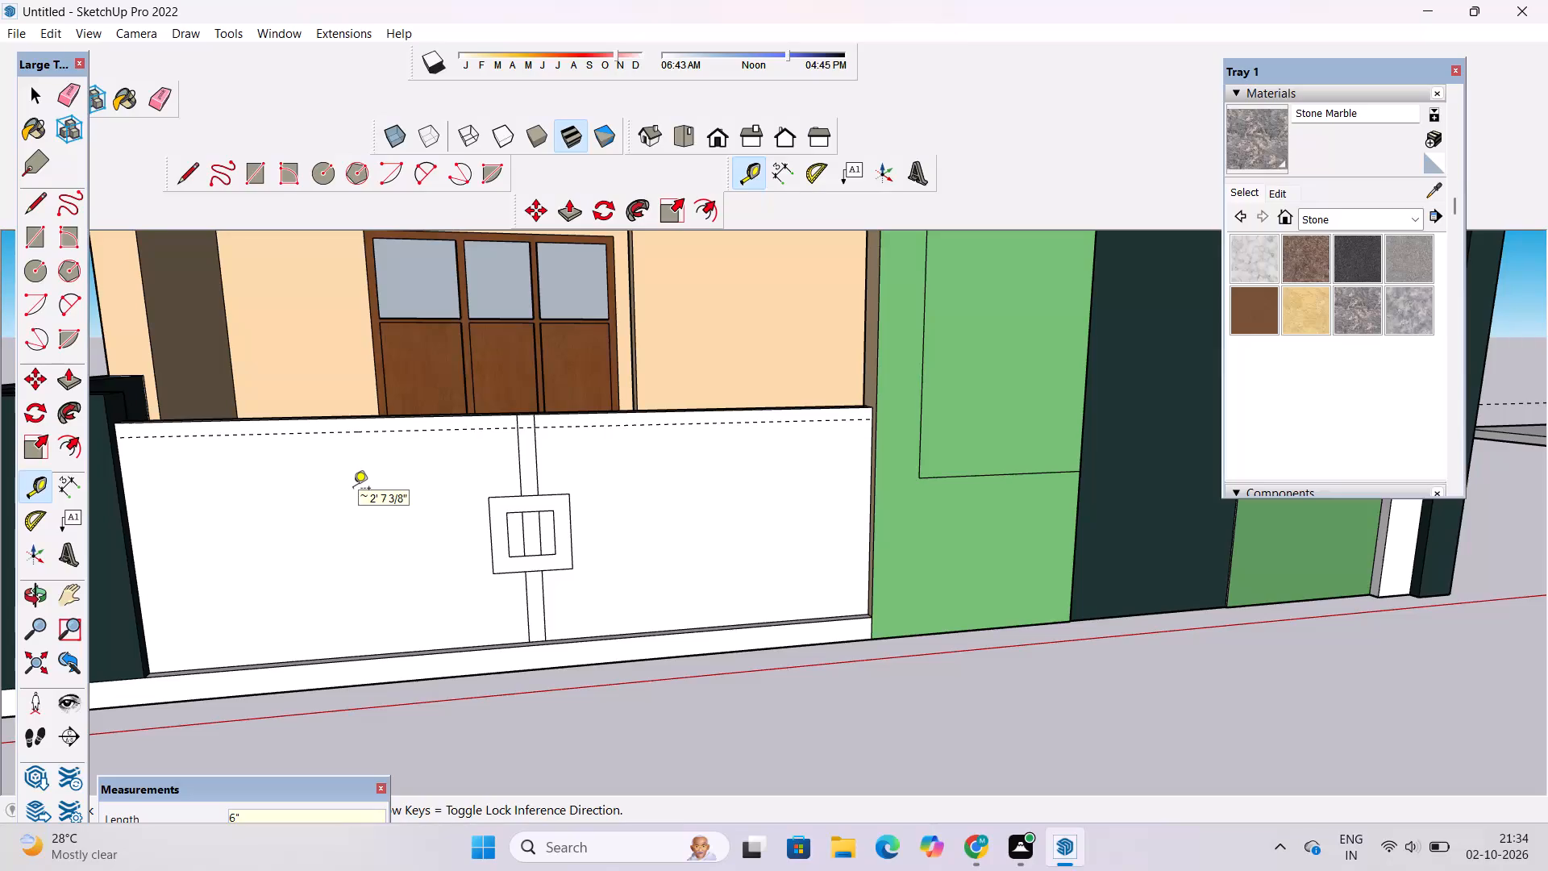
Place two vertical guide lines 6" in from the front gate panel's side edges, by the green wall and the dark pillar.
{"action": "scroll", "coordinate": [811, 488], "scroll_direction": "up", "scroll_amount": 2}
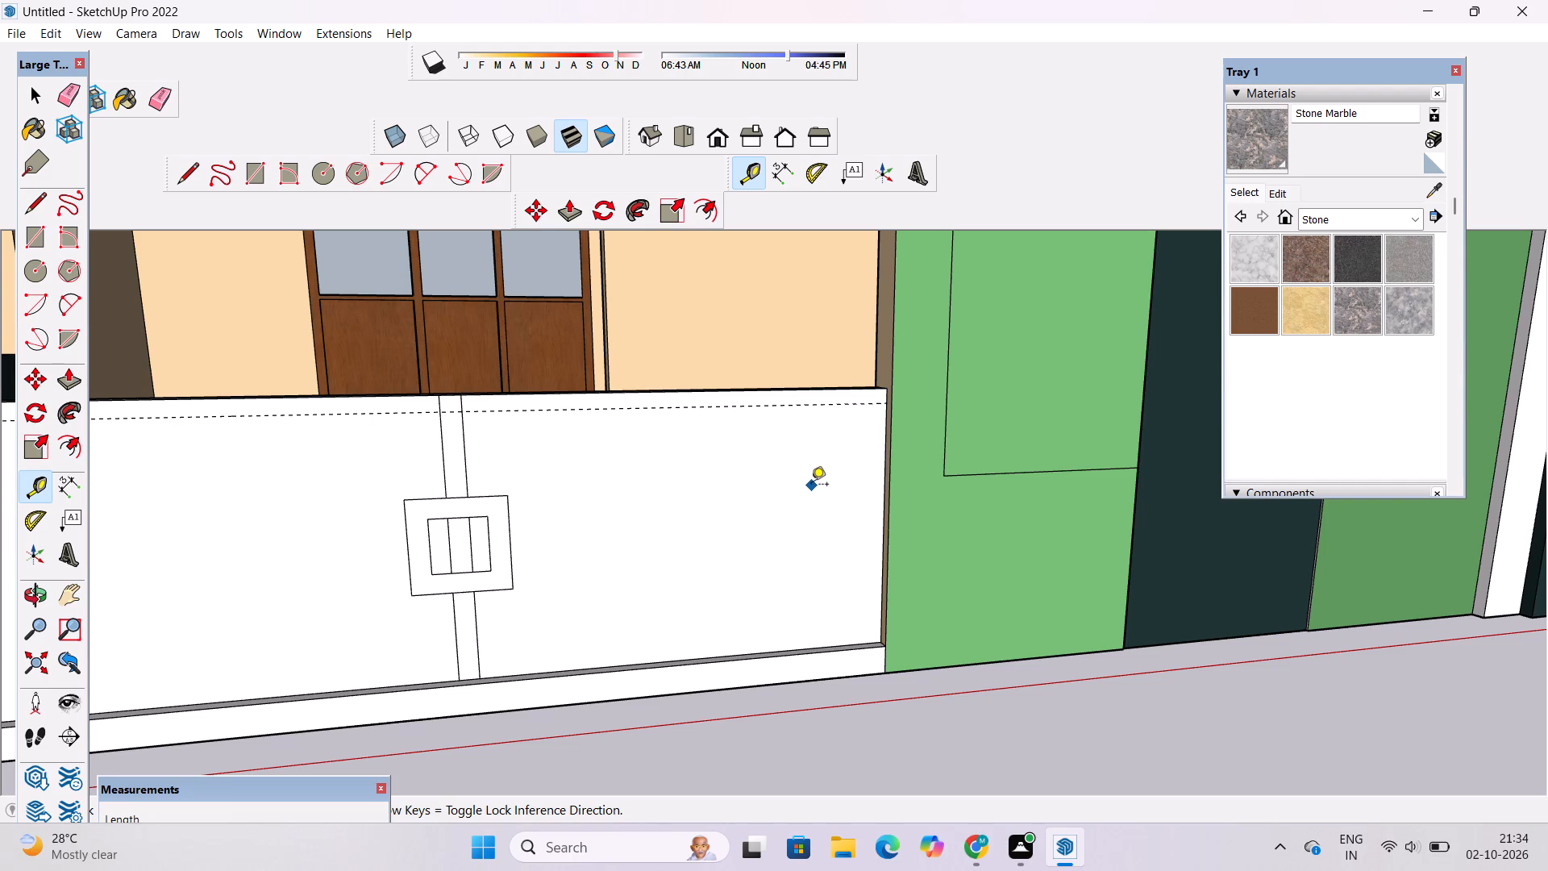
{"action": "scroll", "coordinate": [811, 486], "scroll_direction": "up", "scroll_amount": 2}
{"action": "scroll", "coordinate": [891, 546], "scroll_direction": "up", "scroll_amount": 5}
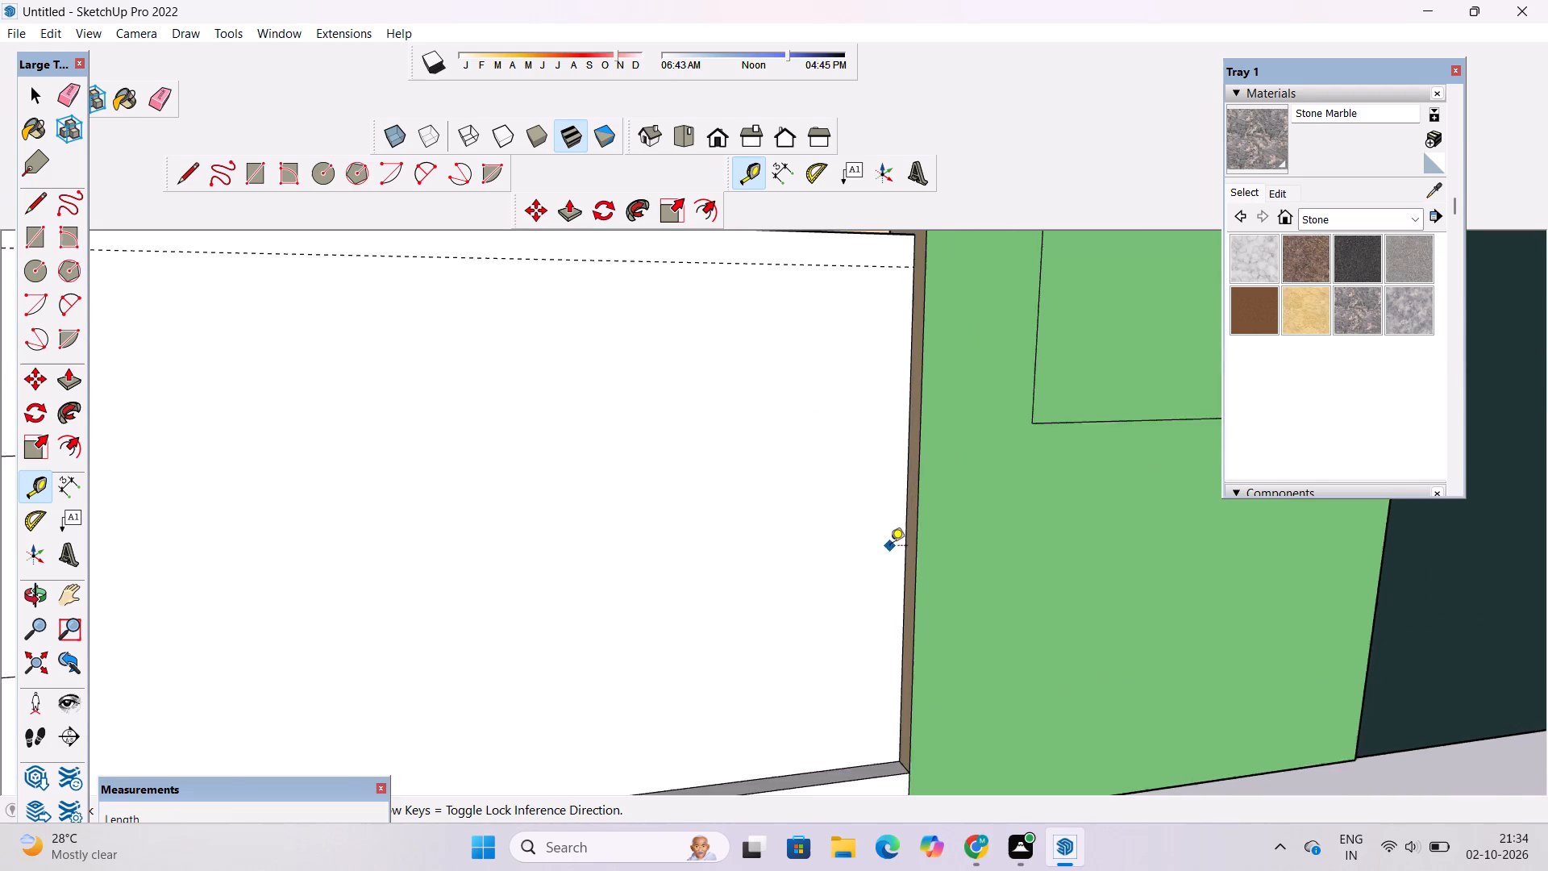
{"action": "scroll", "coordinate": [890, 547], "scroll_direction": "up", "scroll_amount": 2}
{"action": "left_click", "coordinate": [909, 502]}
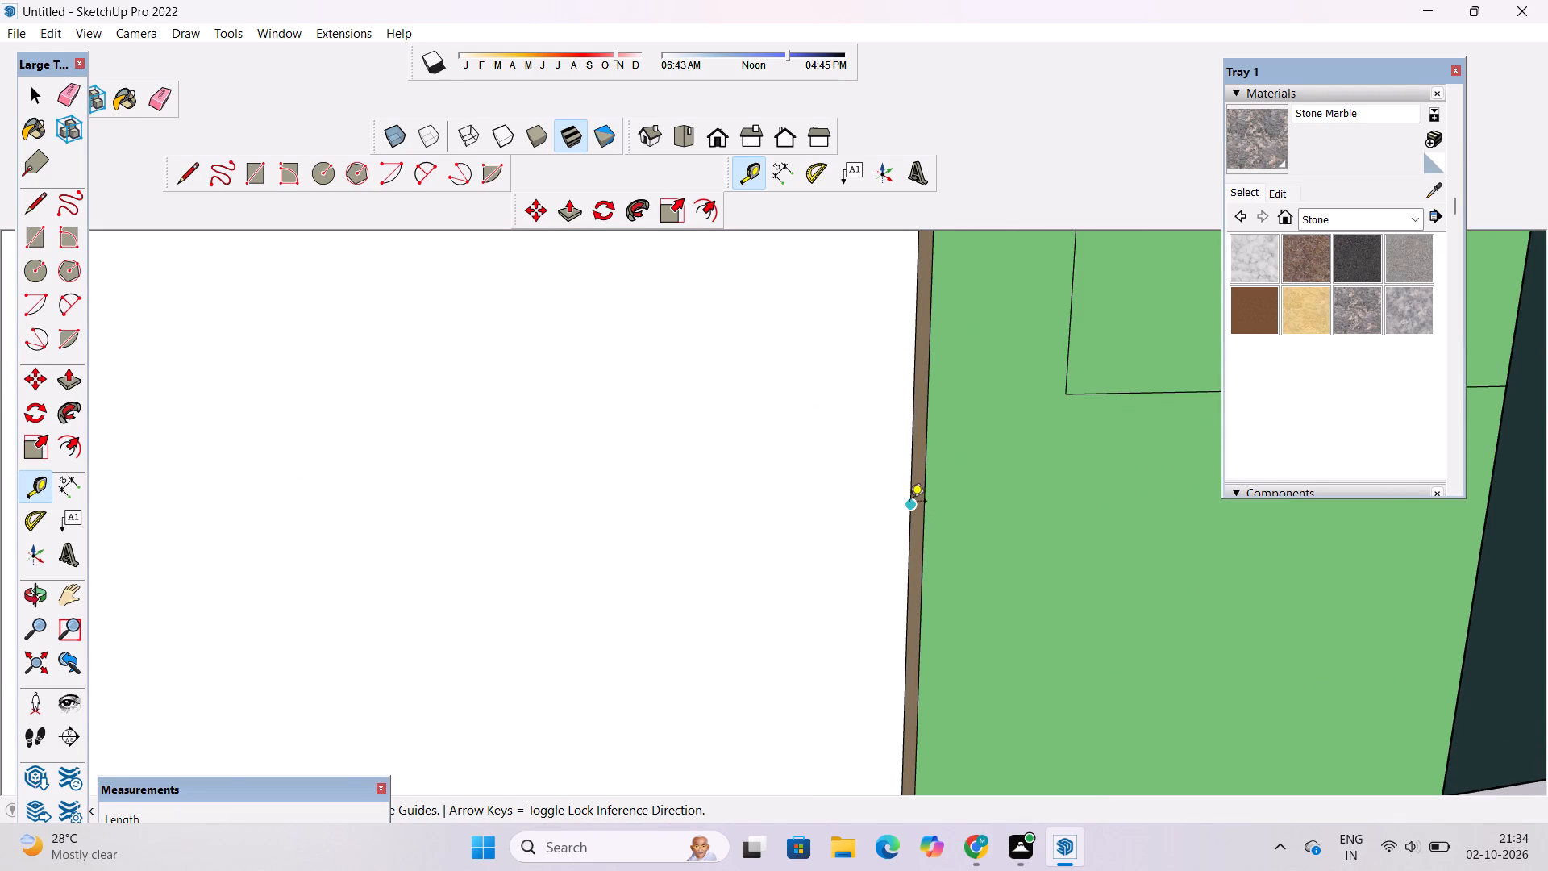
{"action": "type", "text": "6\""}
{"action": "key", "text": "Return"}
{"action": "scroll", "coordinate": [876, 503], "scroll_direction": "down", "scroll_amount": 8}
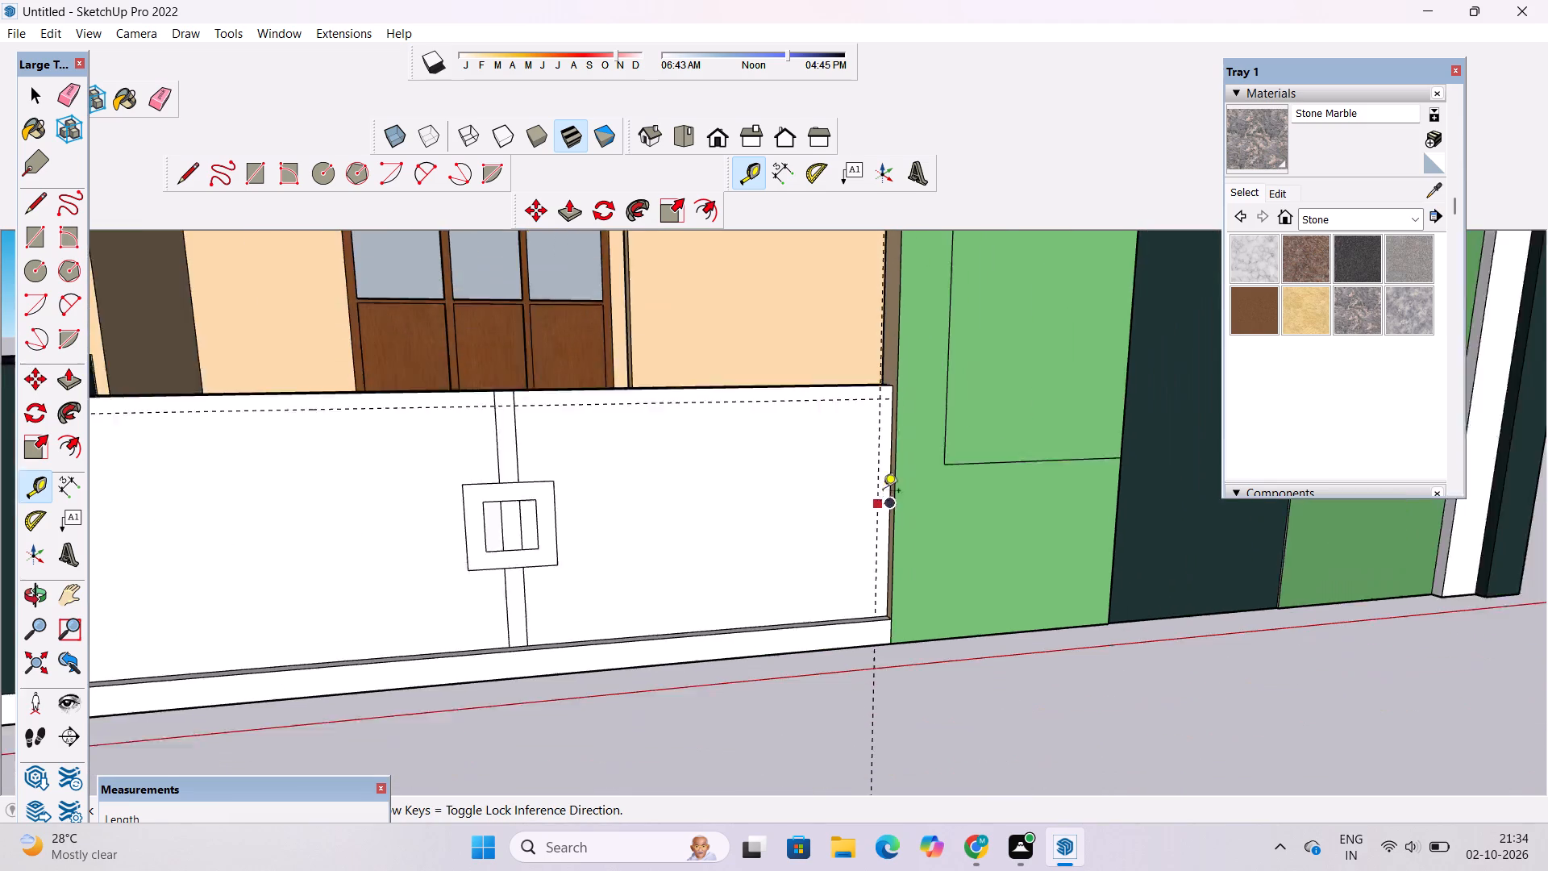
{"action": "scroll", "coordinate": [883, 492], "scroll_direction": "down", "scroll_amount": 7}
{"action": "scroll", "coordinate": [410, 531], "scroll_direction": "up", "scroll_amount": 15}
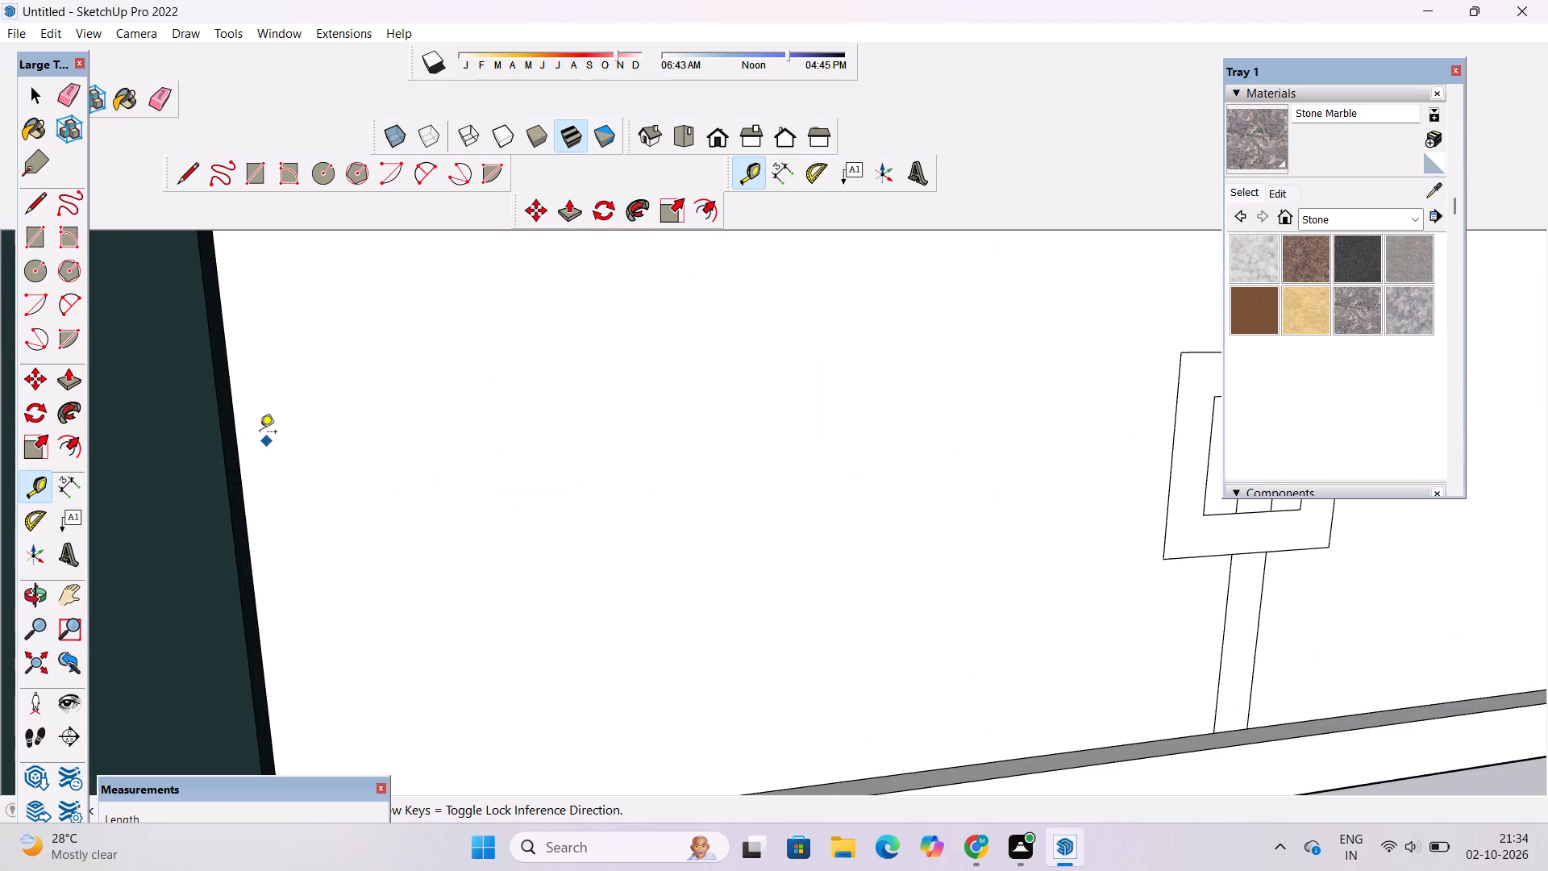
{"action": "left_click", "coordinate": [242, 486]}
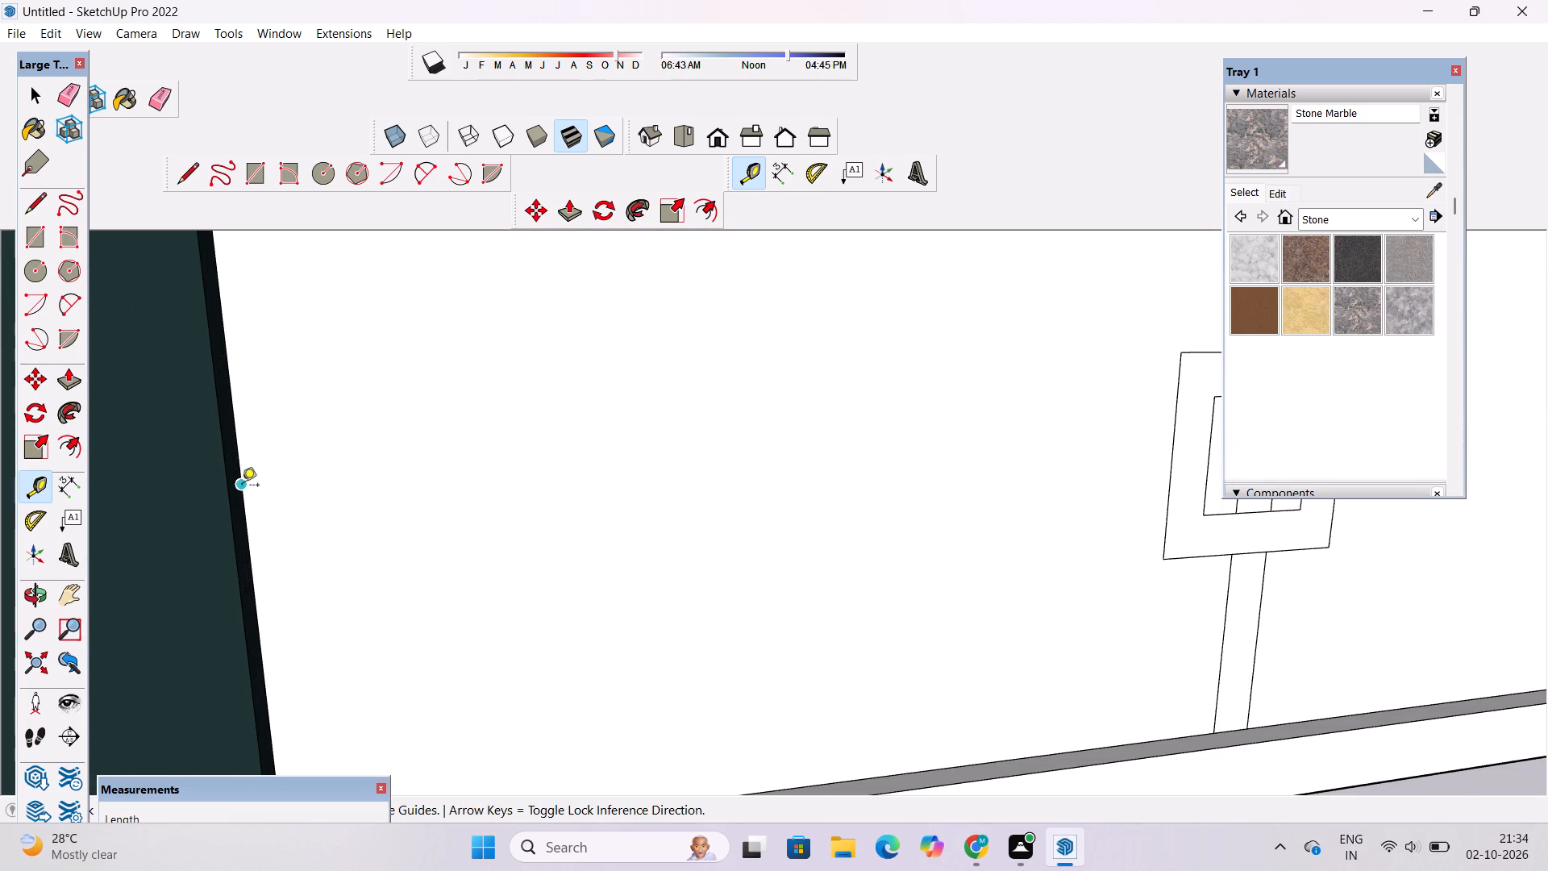
{"action": "type", "text": "6\""}
{"action": "key", "text": "Return"}
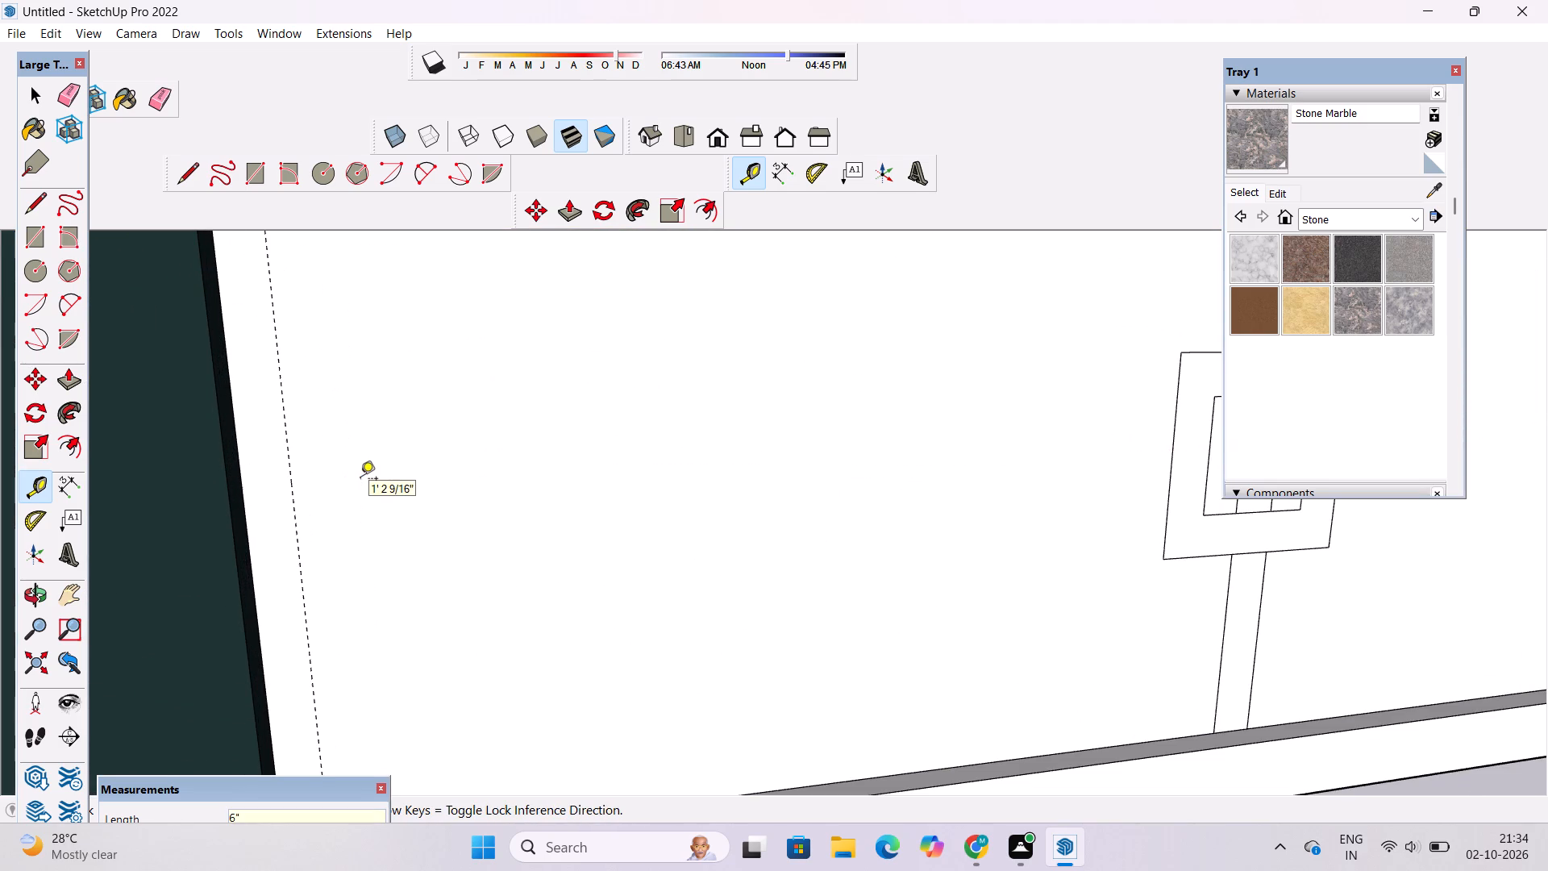
Place a horizontal guide line 6" above the front gate panel's bottom edge.
{"action": "scroll", "coordinate": [298, 453], "scroll_direction": "down", "scroll_amount": 4}
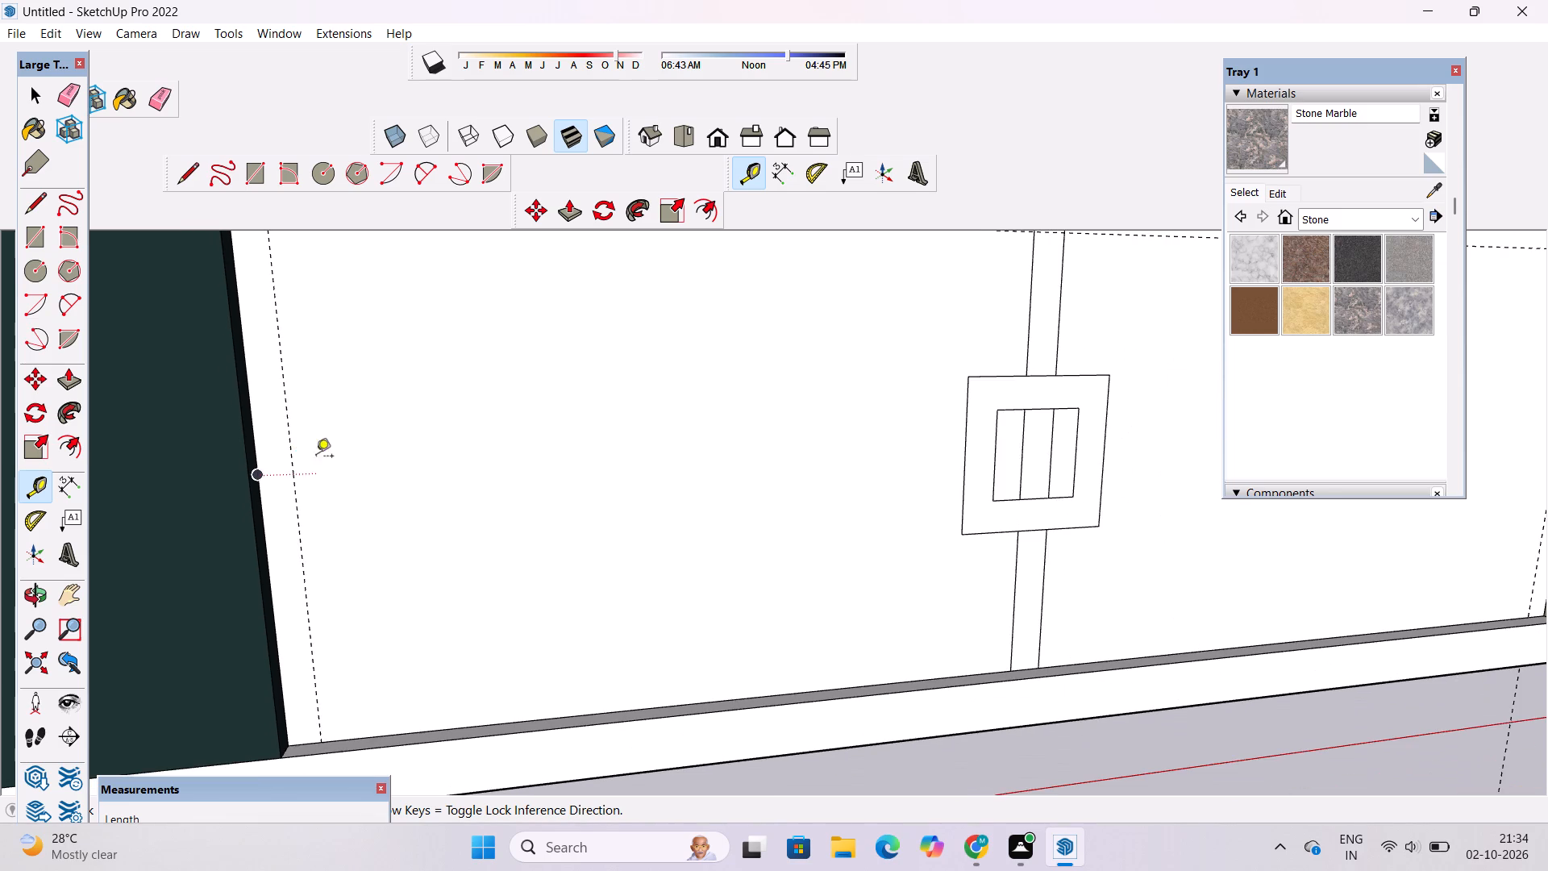
{"action": "scroll", "coordinate": [343, 457], "scroll_direction": "down", "scroll_amount": 4}
{"action": "scroll", "coordinate": [693, 626], "scroll_direction": "up", "scroll_amount": 5}
{"action": "left_click", "coordinate": [697, 640]}
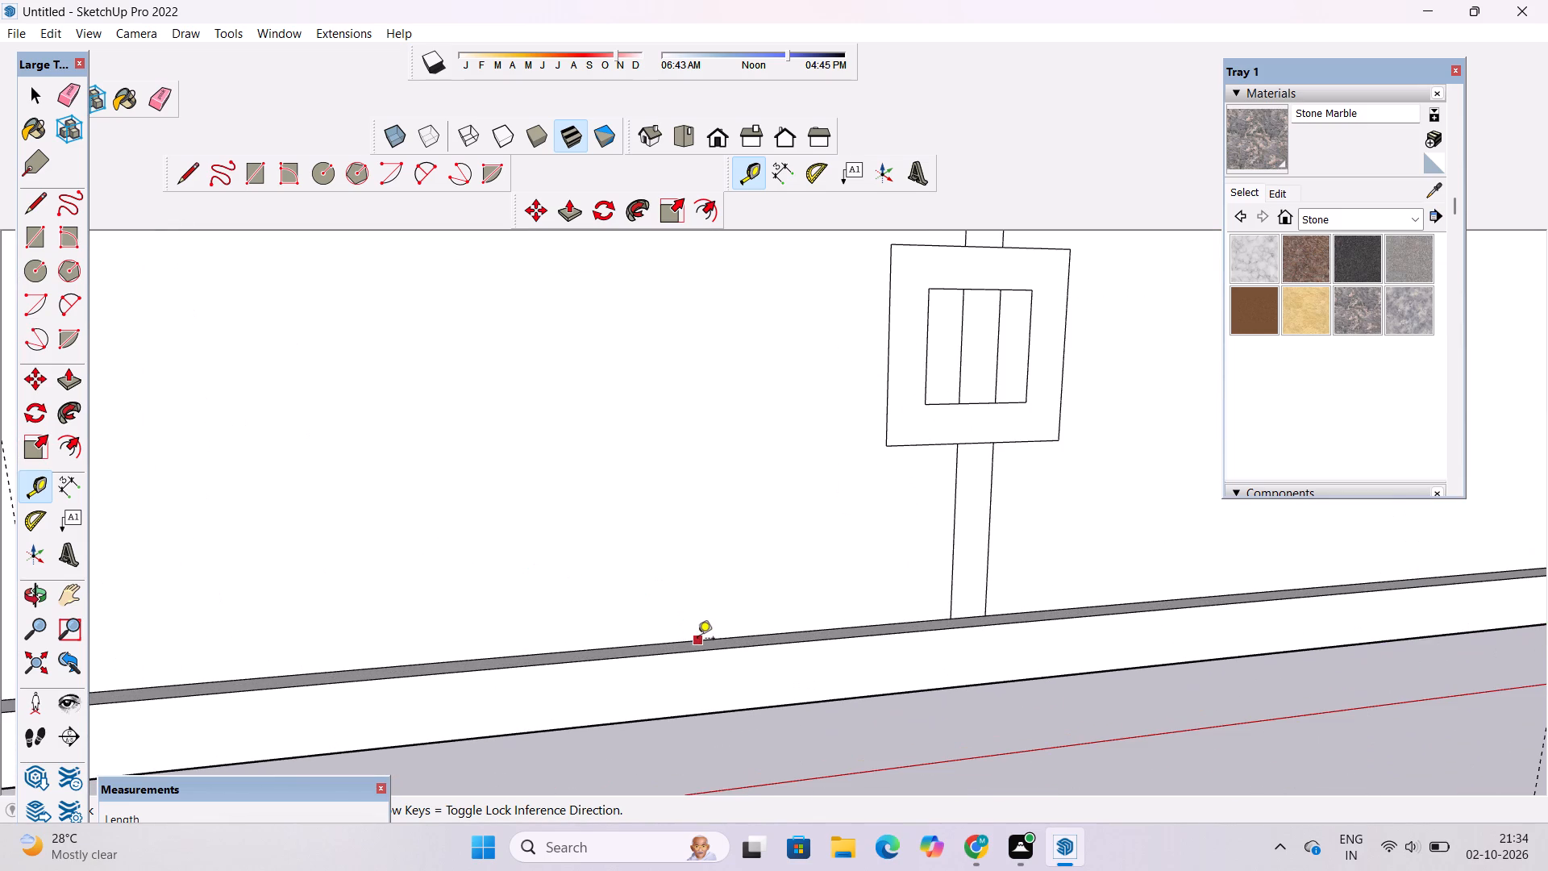
{"action": "scroll", "coordinate": [701, 593], "scroll_direction": "down", "scroll_amount": 3}
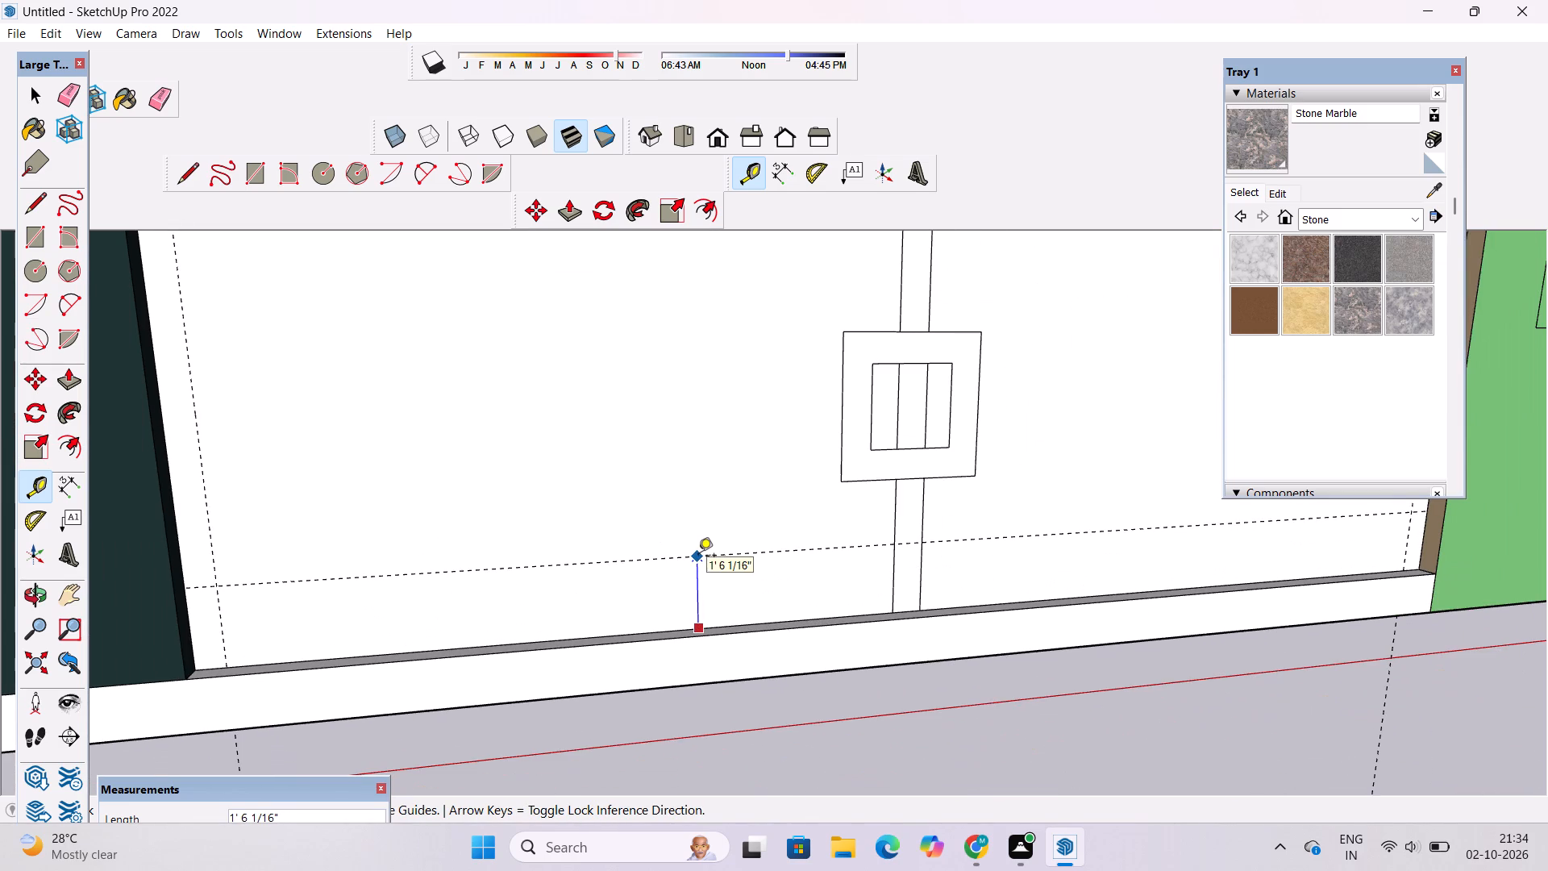
{"action": "type", "text": "6\""}
{"action": "key", "text": "Return"}
{"action": "scroll", "coordinate": [503, 602], "scroll_direction": "down", "scroll_amount": 1}
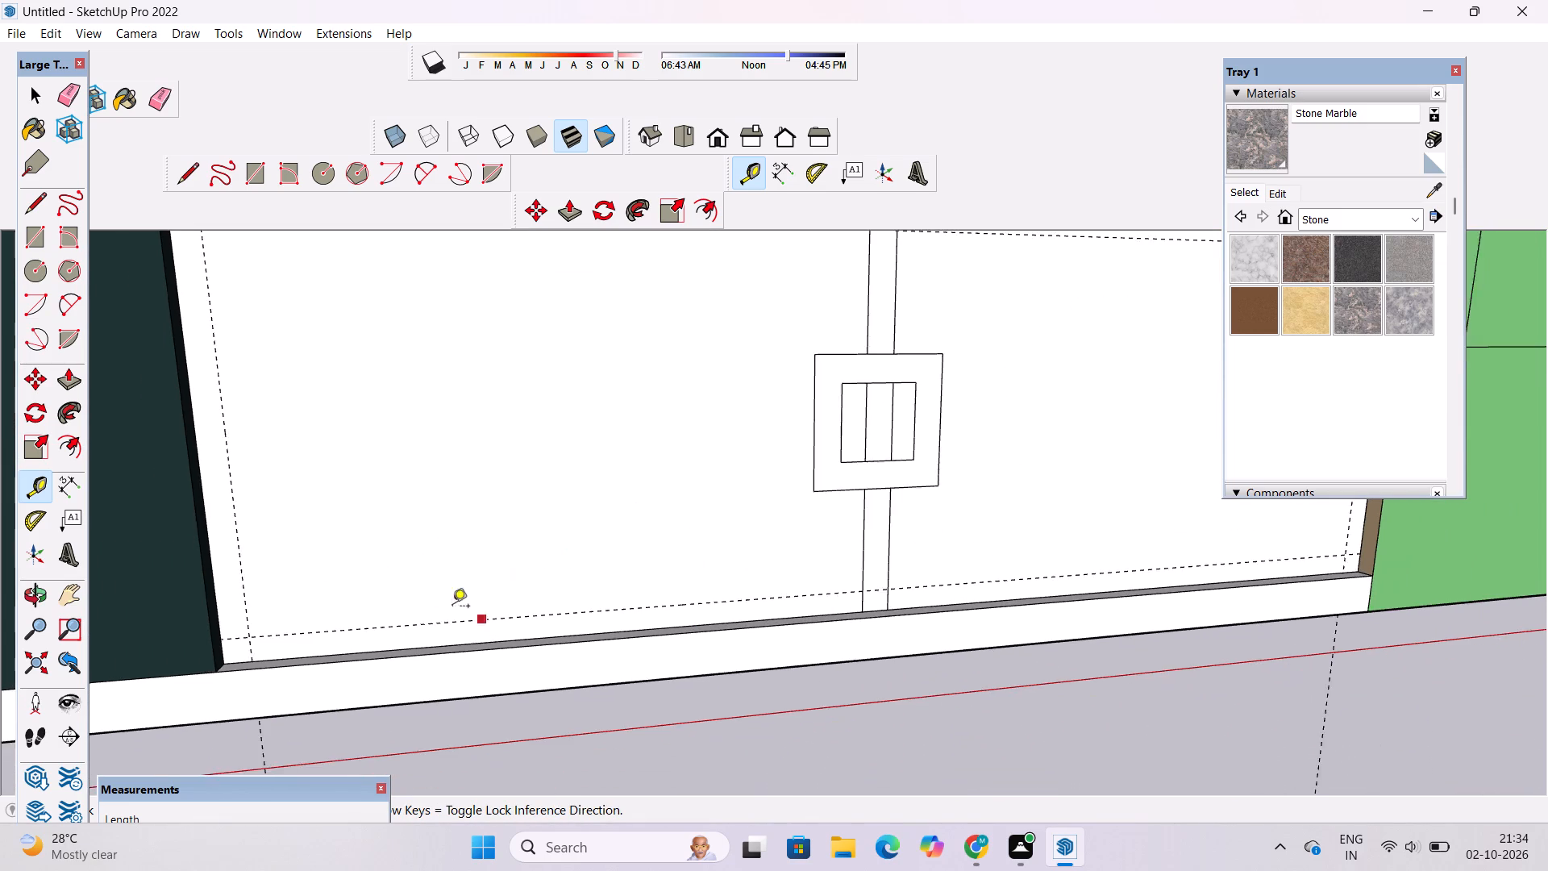
{"action": "scroll", "coordinate": [347, 586], "scroll_direction": "down", "scroll_amount": 2}
{"action": "scroll", "coordinate": [277, 605], "scroll_direction": "down", "scroll_amount": 4}
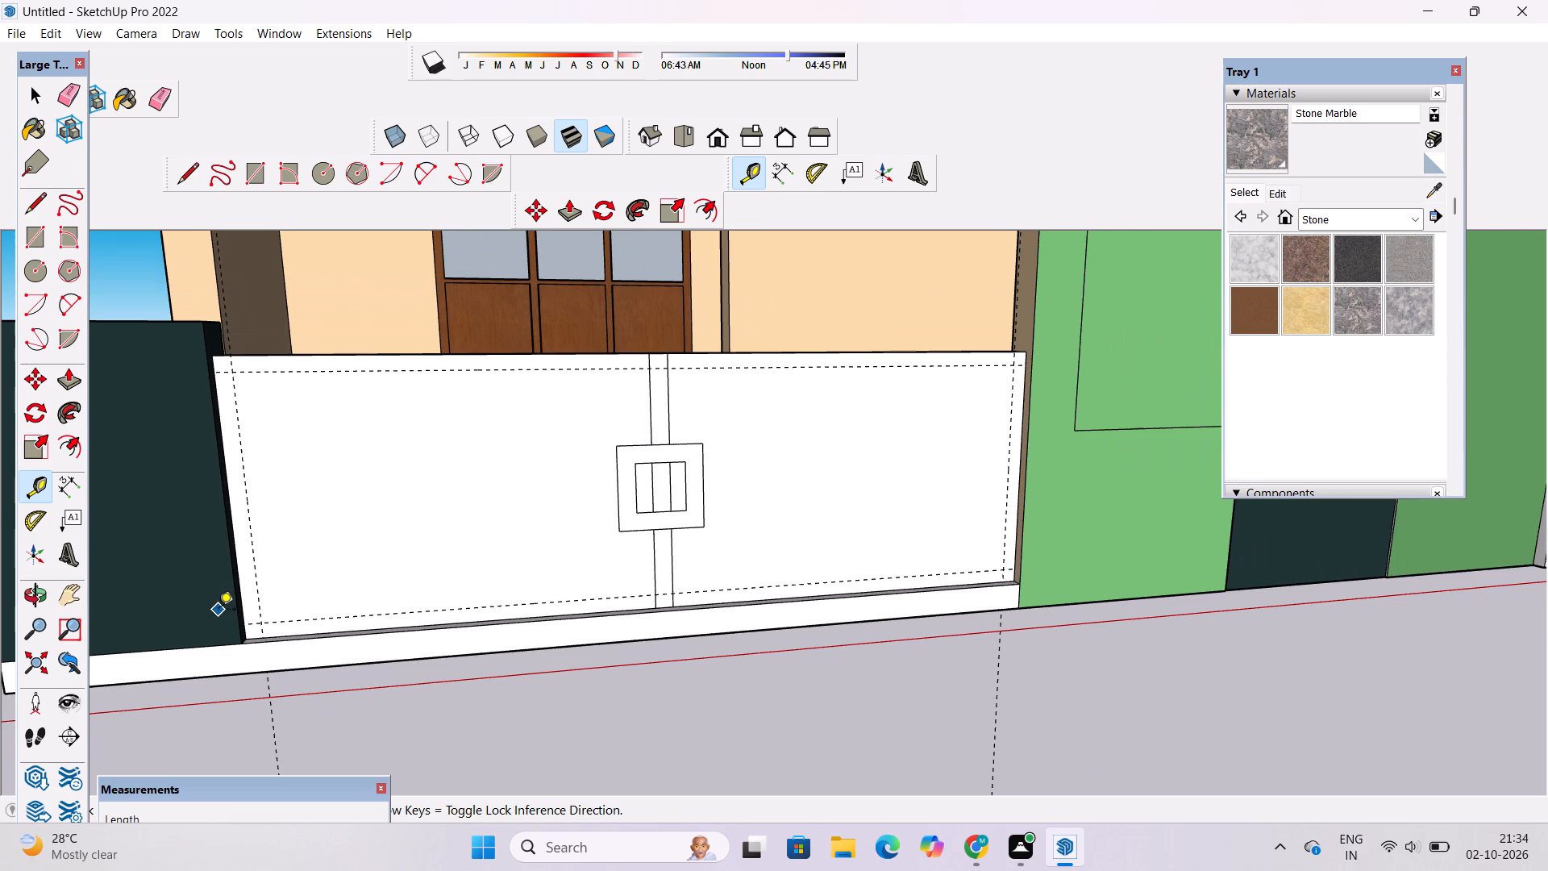
Draw the inner border along the guides from the top corner by the green wall down and along the bottom across the strip.
{"action": "key", "text": "l"}
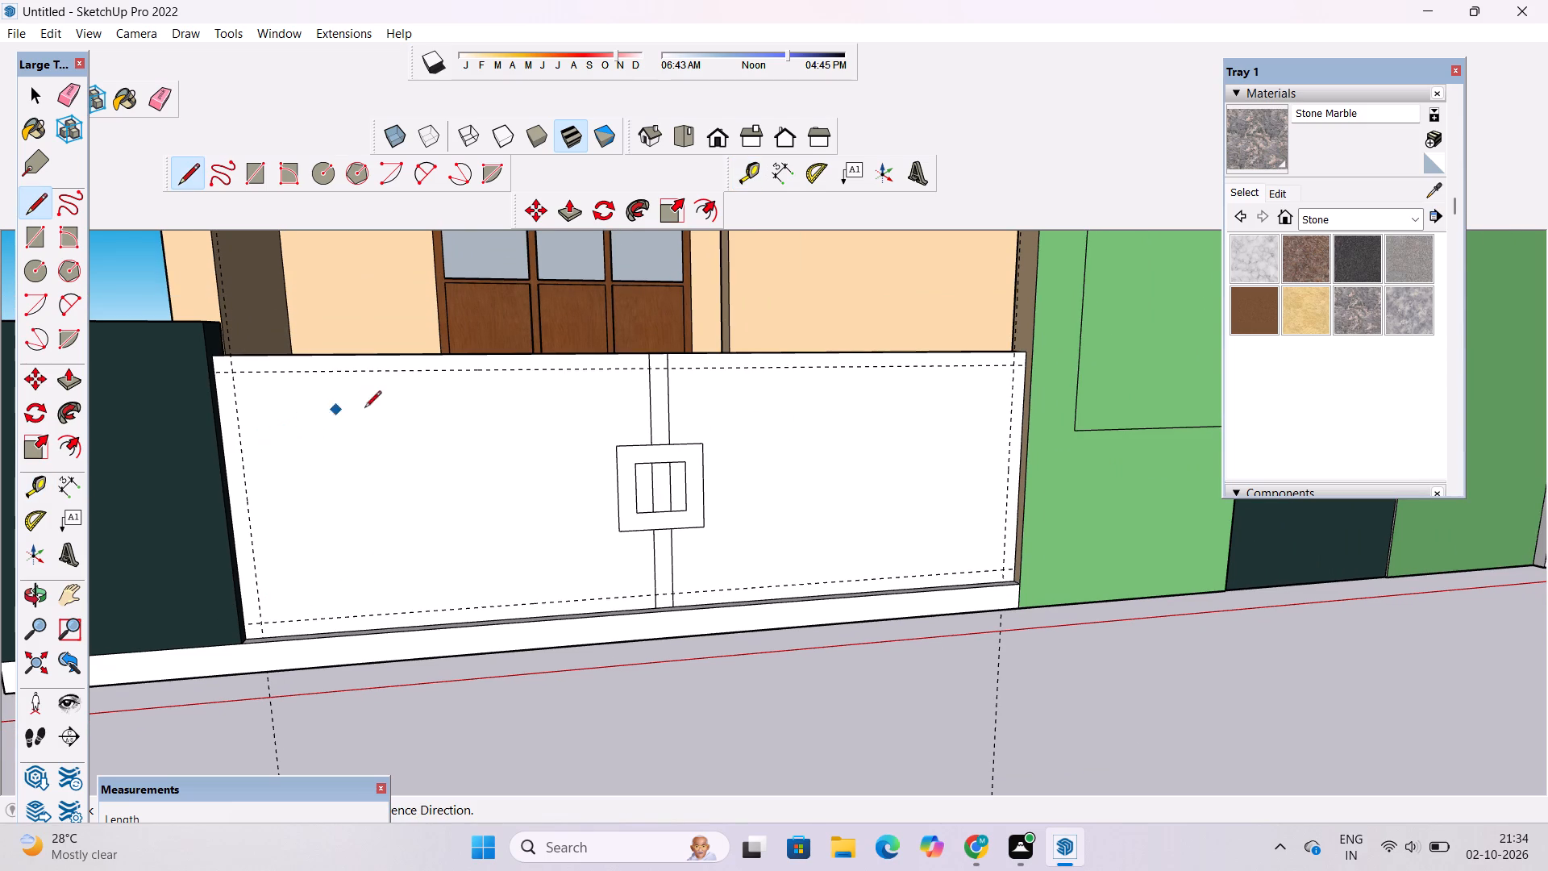
{"action": "scroll", "coordinate": [974, 358], "scroll_direction": "up", "scroll_amount": 3}
{"action": "scroll", "coordinate": [1092, 378], "scroll_direction": "up", "scroll_amount": 2}
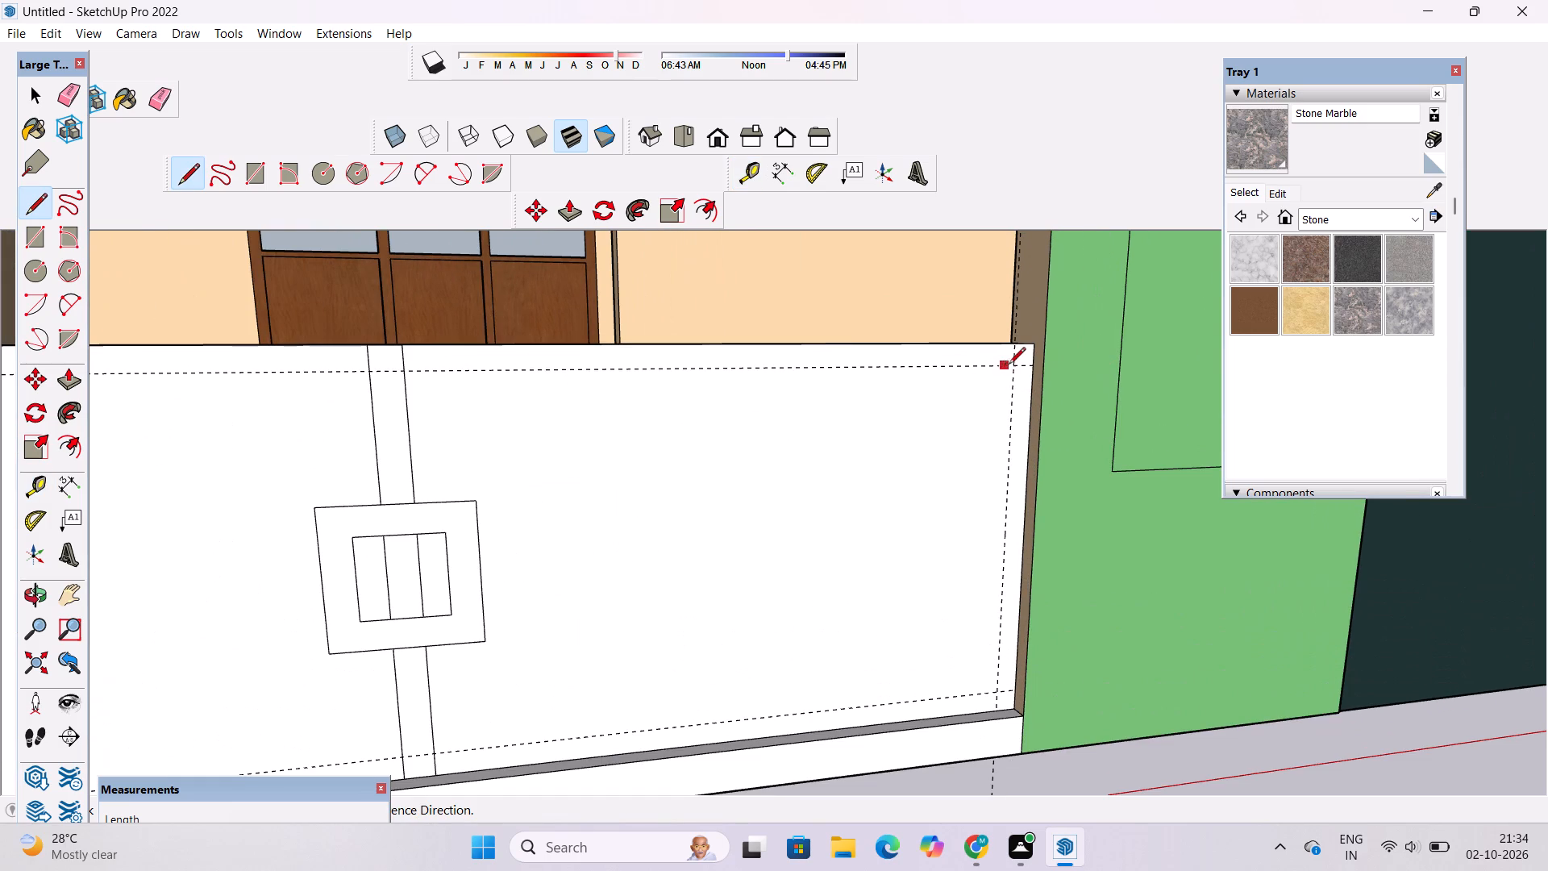
{"action": "left_click", "coordinate": [1013, 365]}
{"action": "scroll", "coordinate": [963, 616], "scroll_direction": "down", "scroll_amount": 2}
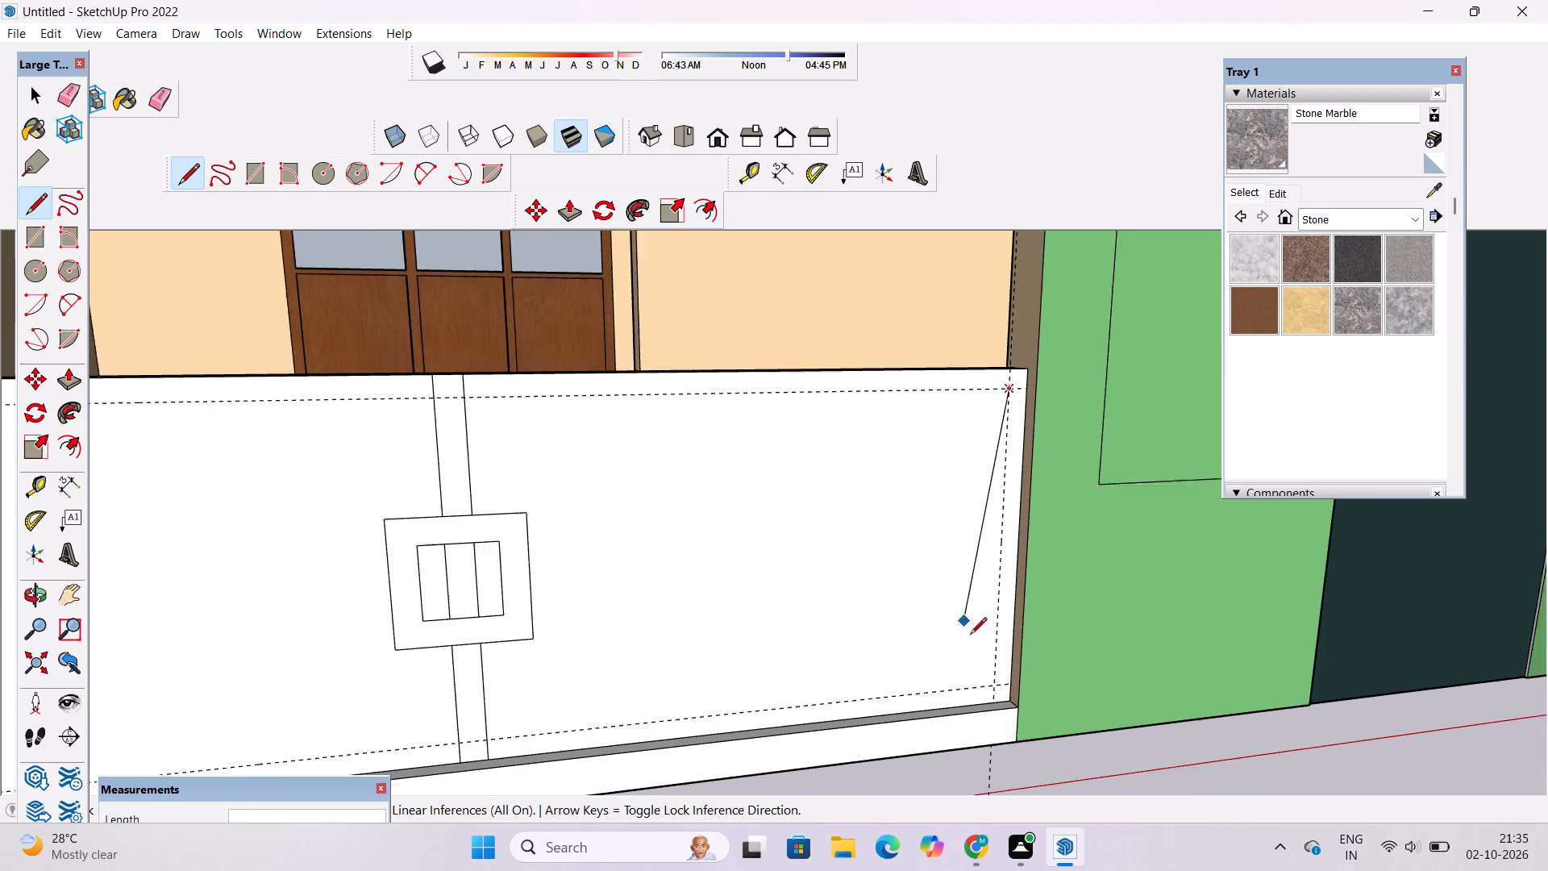
{"action": "scroll", "coordinate": [970, 636], "scroll_direction": "down", "scroll_amount": 1}
{"action": "scroll", "coordinate": [986, 675], "scroll_direction": "up", "scroll_amount": 3}
{"action": "left_click", "coordinate": [988, 677]}
{"action": "scroll", "coordinate": [988, 677], "scroll_direction": "down", "scroll_amount": 5}
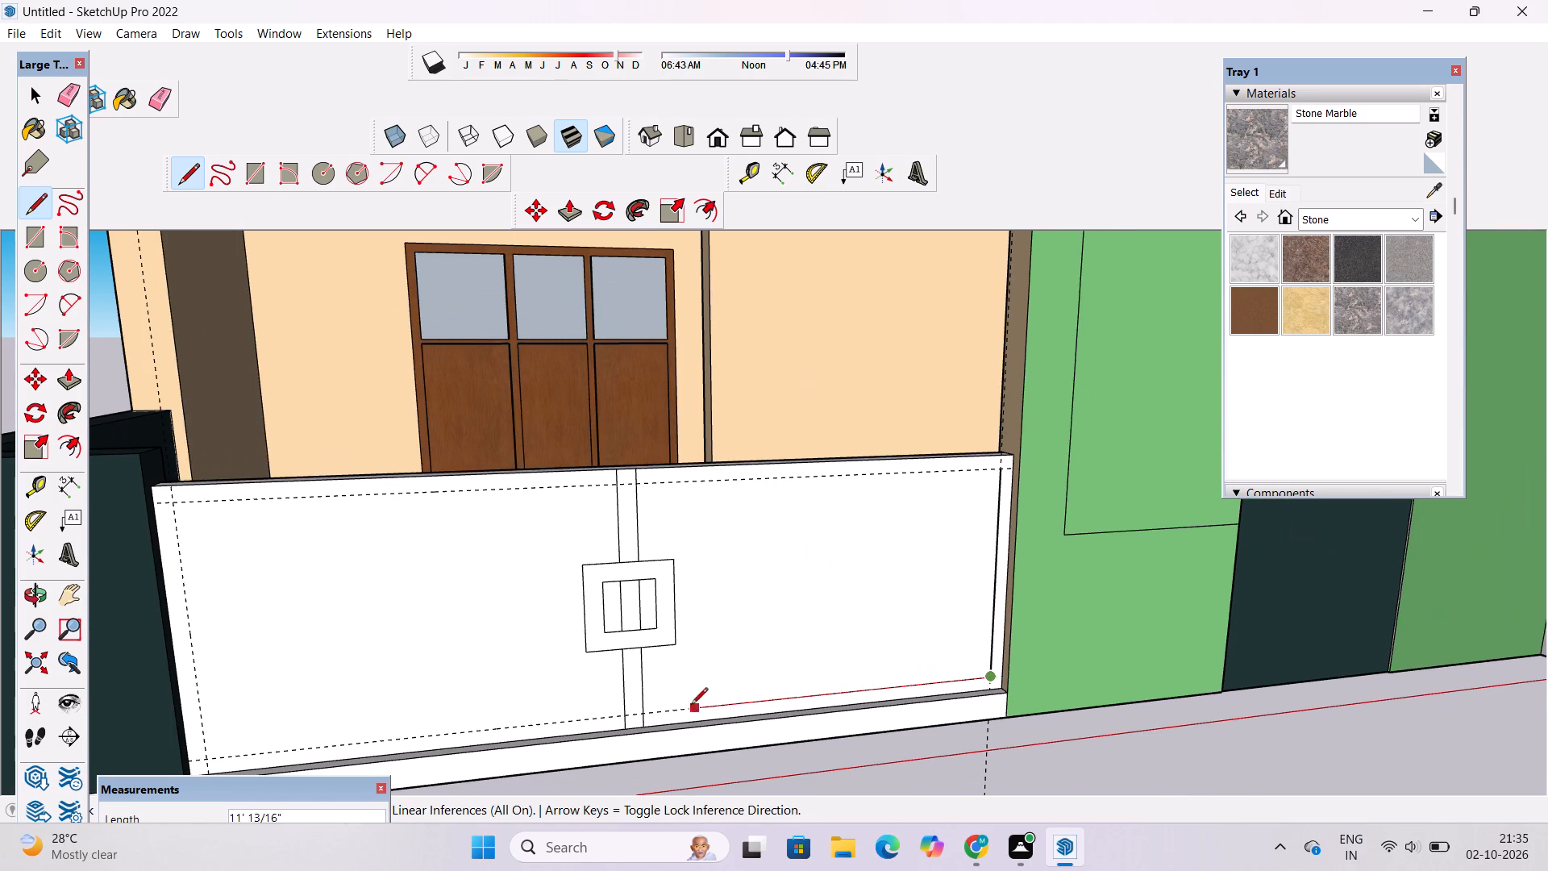
{"action": "left_click", "coordinate": [643, 710]}
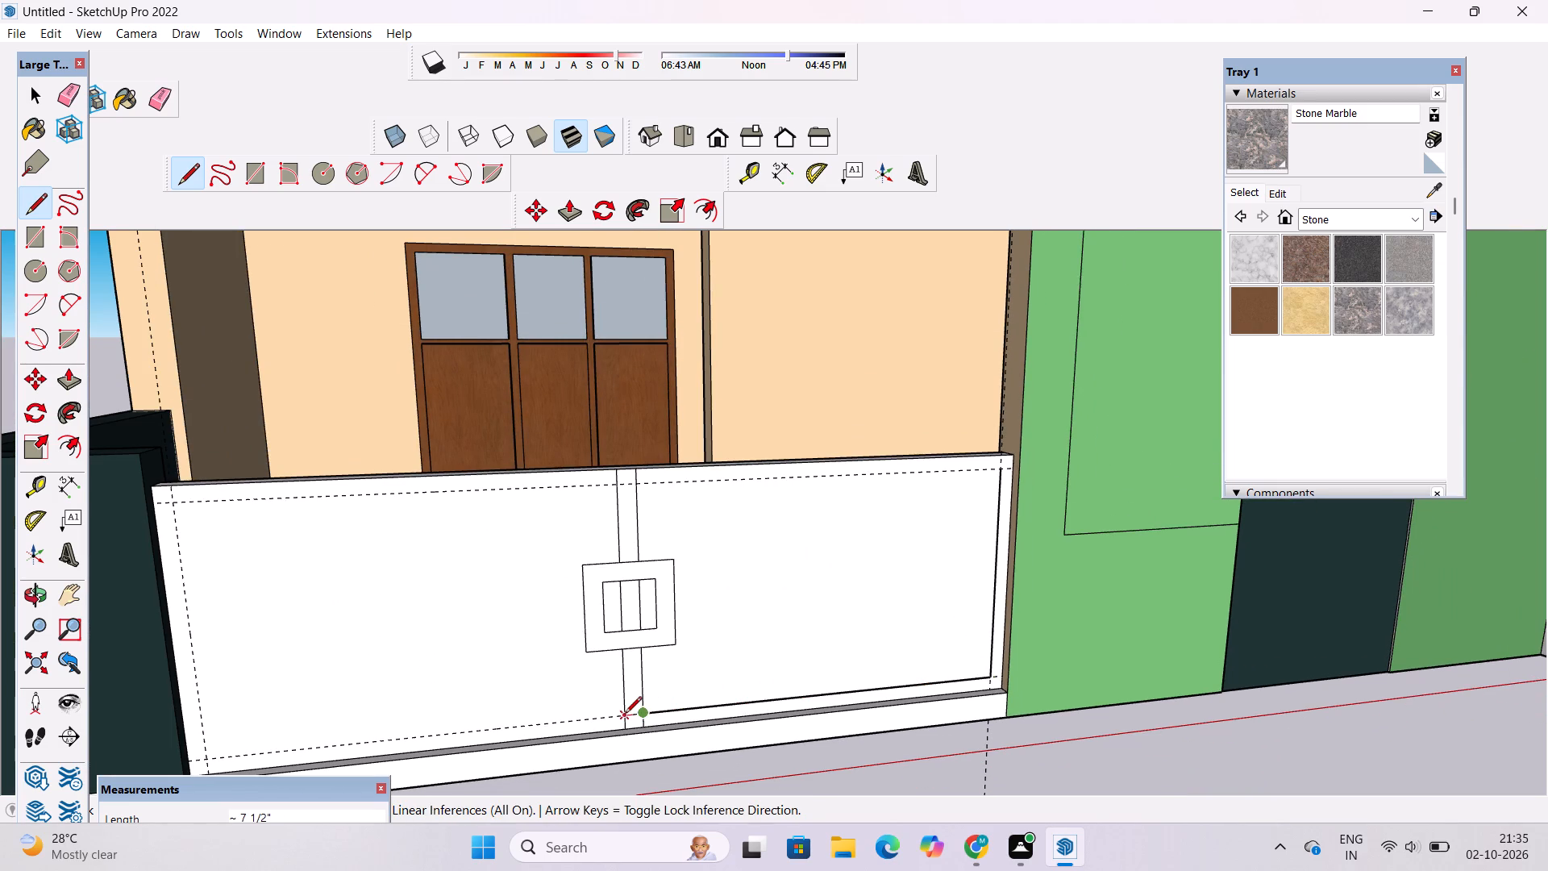
{"action": "left_click", "coordinate": [625, 715]}
Complete the inner border along the guides with a 12' 8 1/2" bottom line, the dark-pillar side and a 26' 6" top line.
{"action": "scroll", "coordinate": [617, 728], "scroll_direction": "up", "scroll_amount": 8}
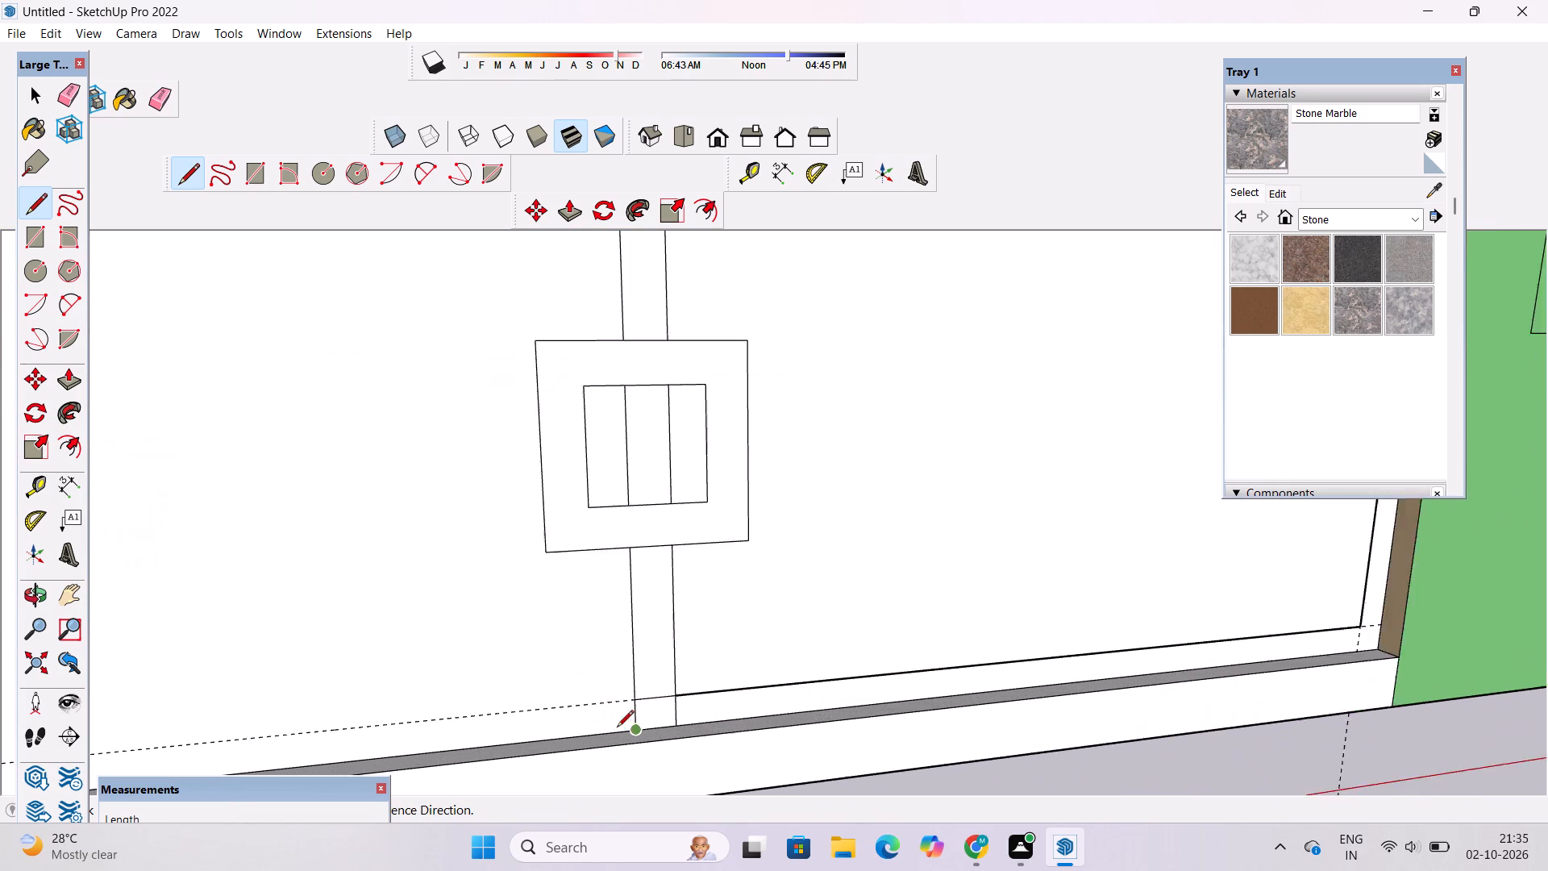
{"action": "scroll", "coordinate": [617, 728], "scroll_direction": "up", "scroll_amount": 1}
{"action": "left_click", "coordinate": [635, 697]}
{"action": "scroll", "coordinate": [635, 697], "scroll_direction": "down", "scroll_amount": 6}
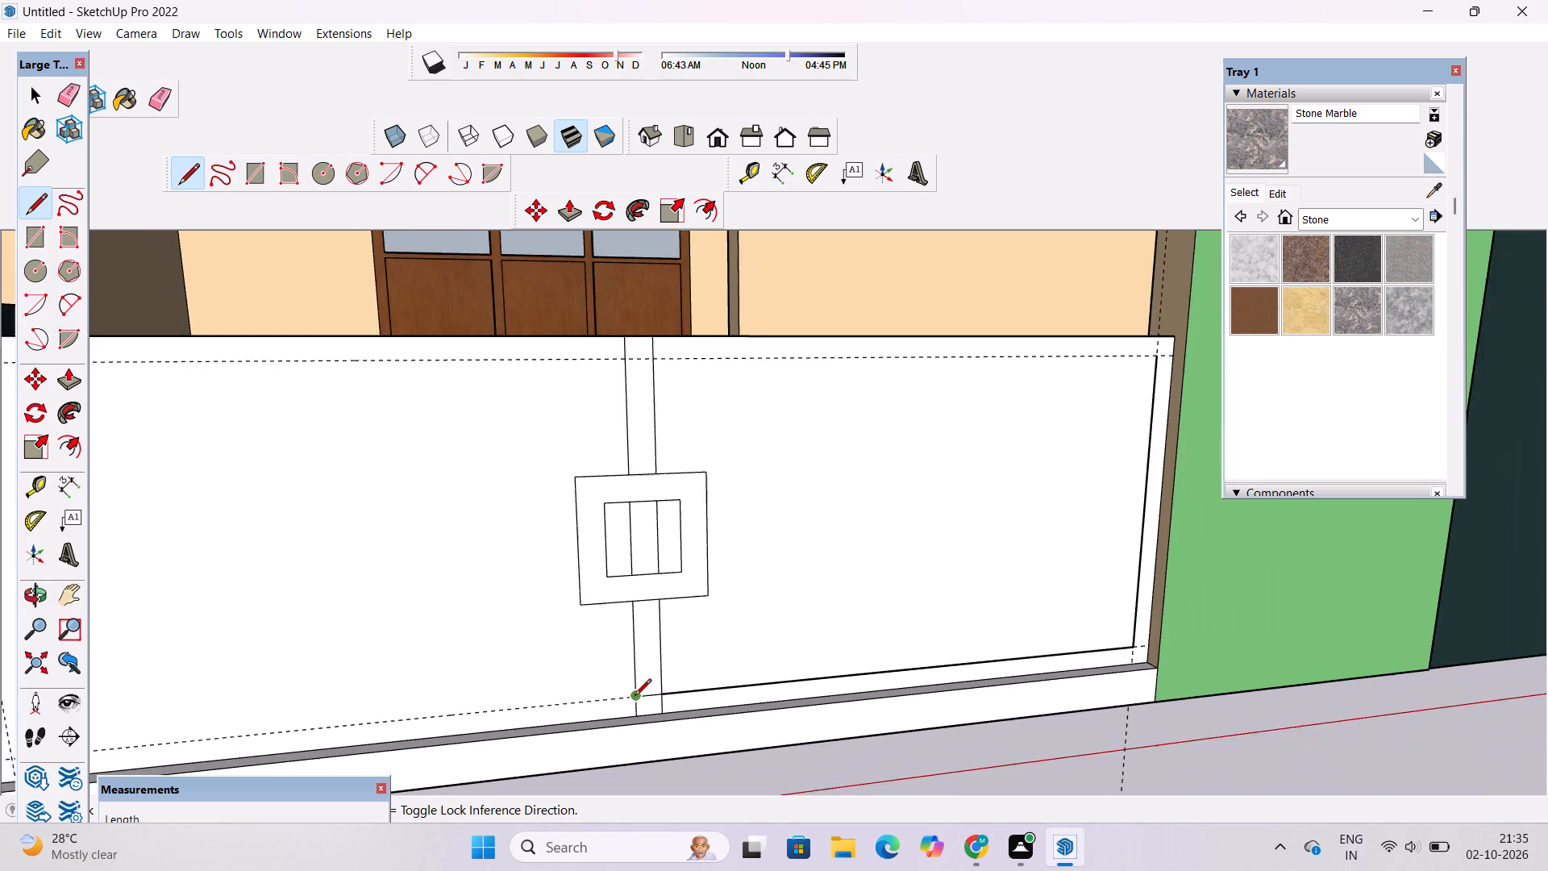
{"action": "scroll", "coordinate": [635, 697], "scroll_direction": "down", "scroll_amount": 2}
{"action": "scroll", "coordinate": [475, 700], "scroll_direction": "down", "scroll_amount": 4}
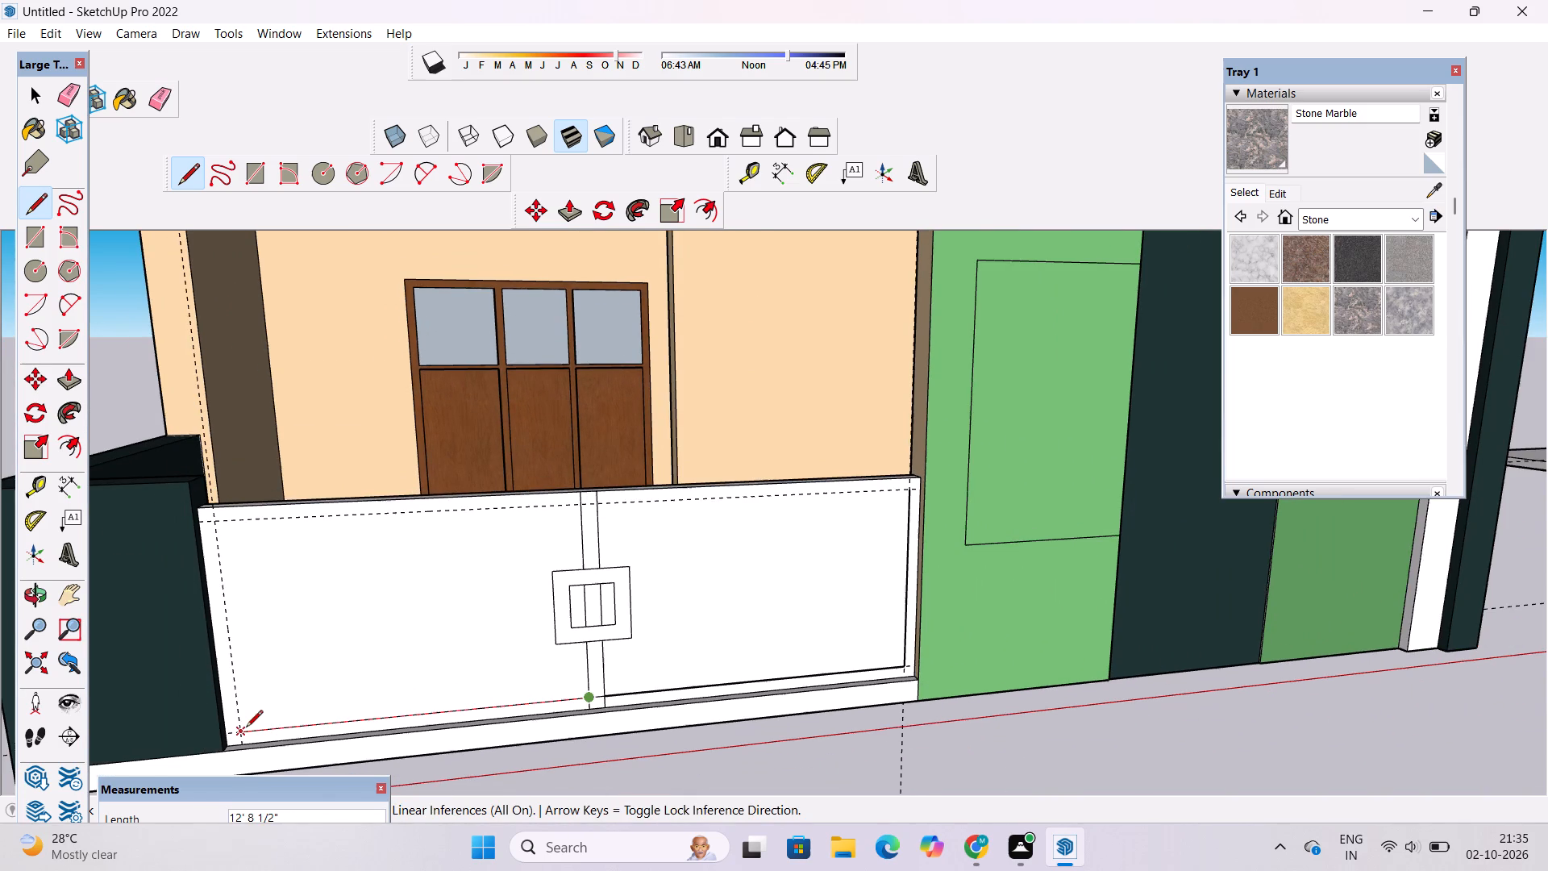
{"action": "left_click", "coordinate": [246, 728]}
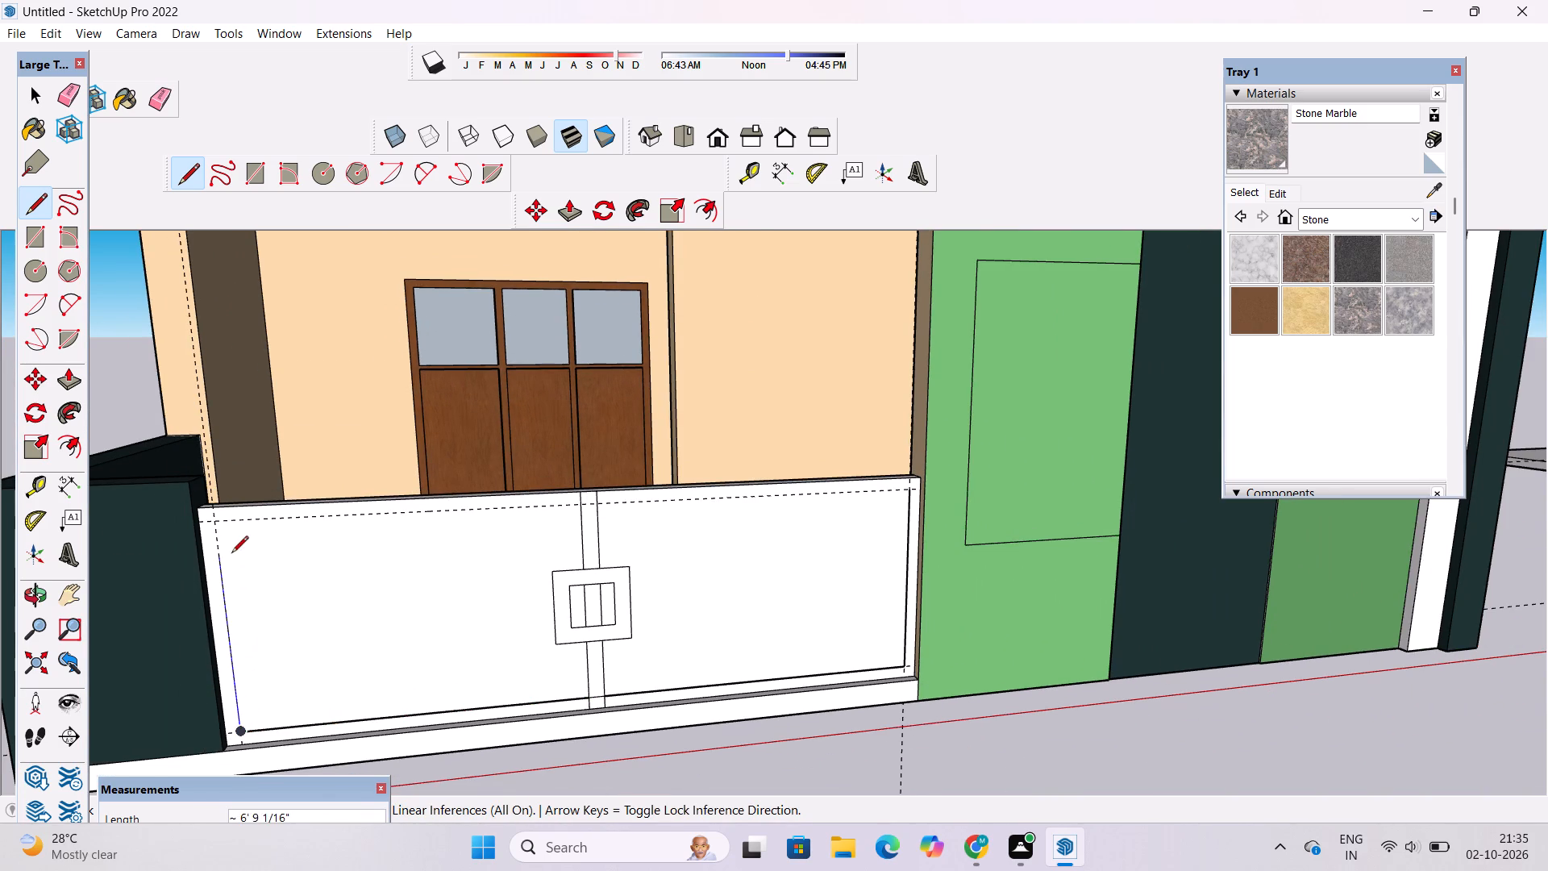
{"action": "left_click", "coordinate": [216, 521]}
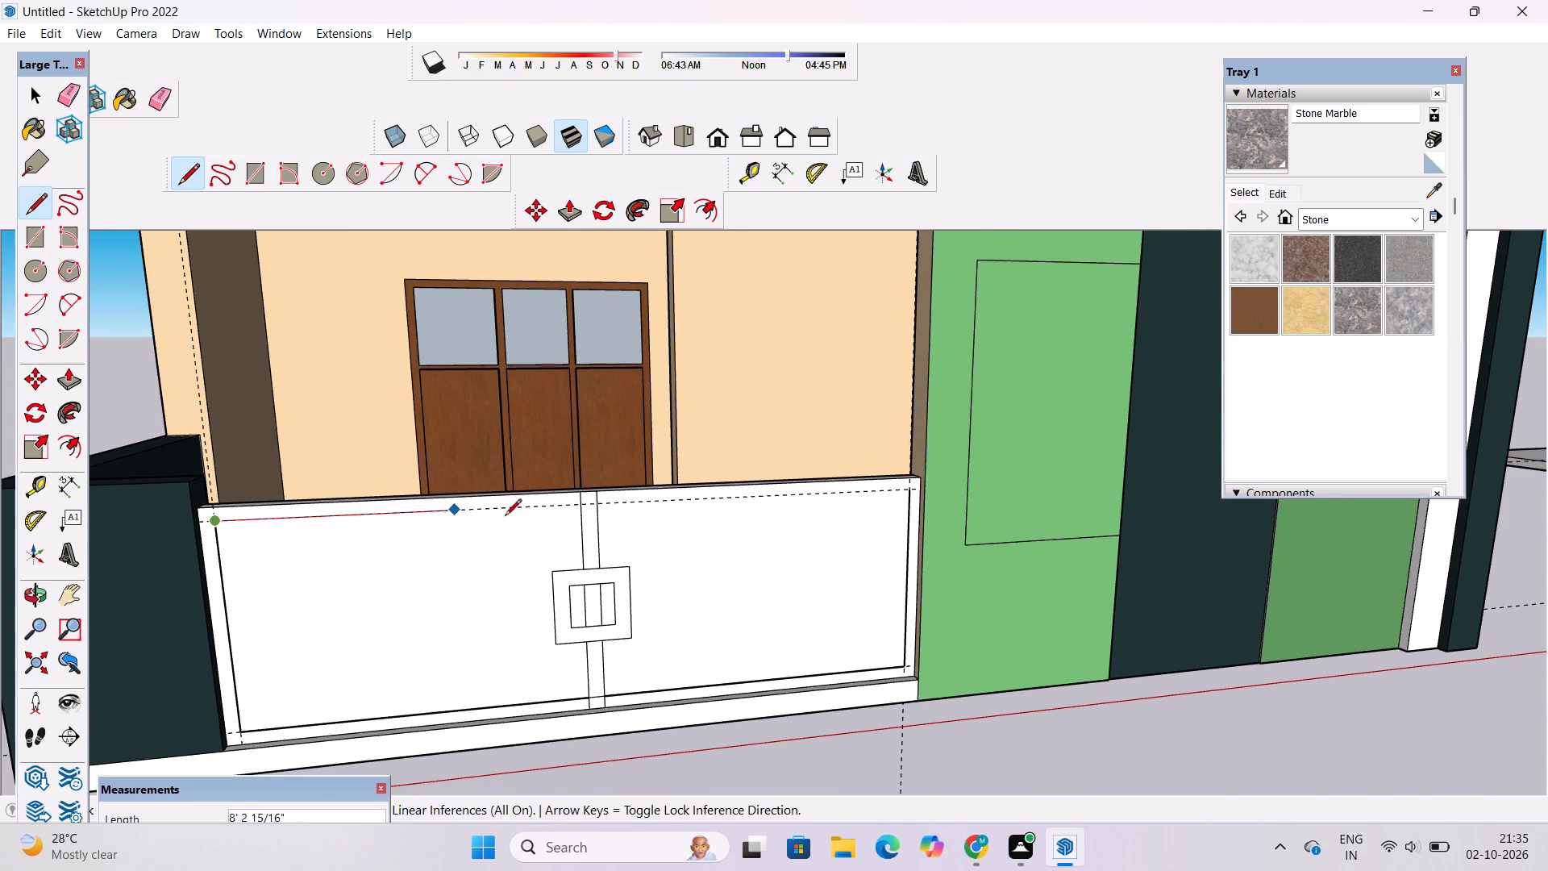
{"action": "left_click", "coordinate": [906, 489]}
Erase the guide lines extending from the front gate panel and around the house.
{"action": "key", "text": "space"}
{"action": "key", "text": "e"}
{"action": "scroll", "coordinate": [657, 531], "scroll_direction": "down", "scroll_amount": 7}
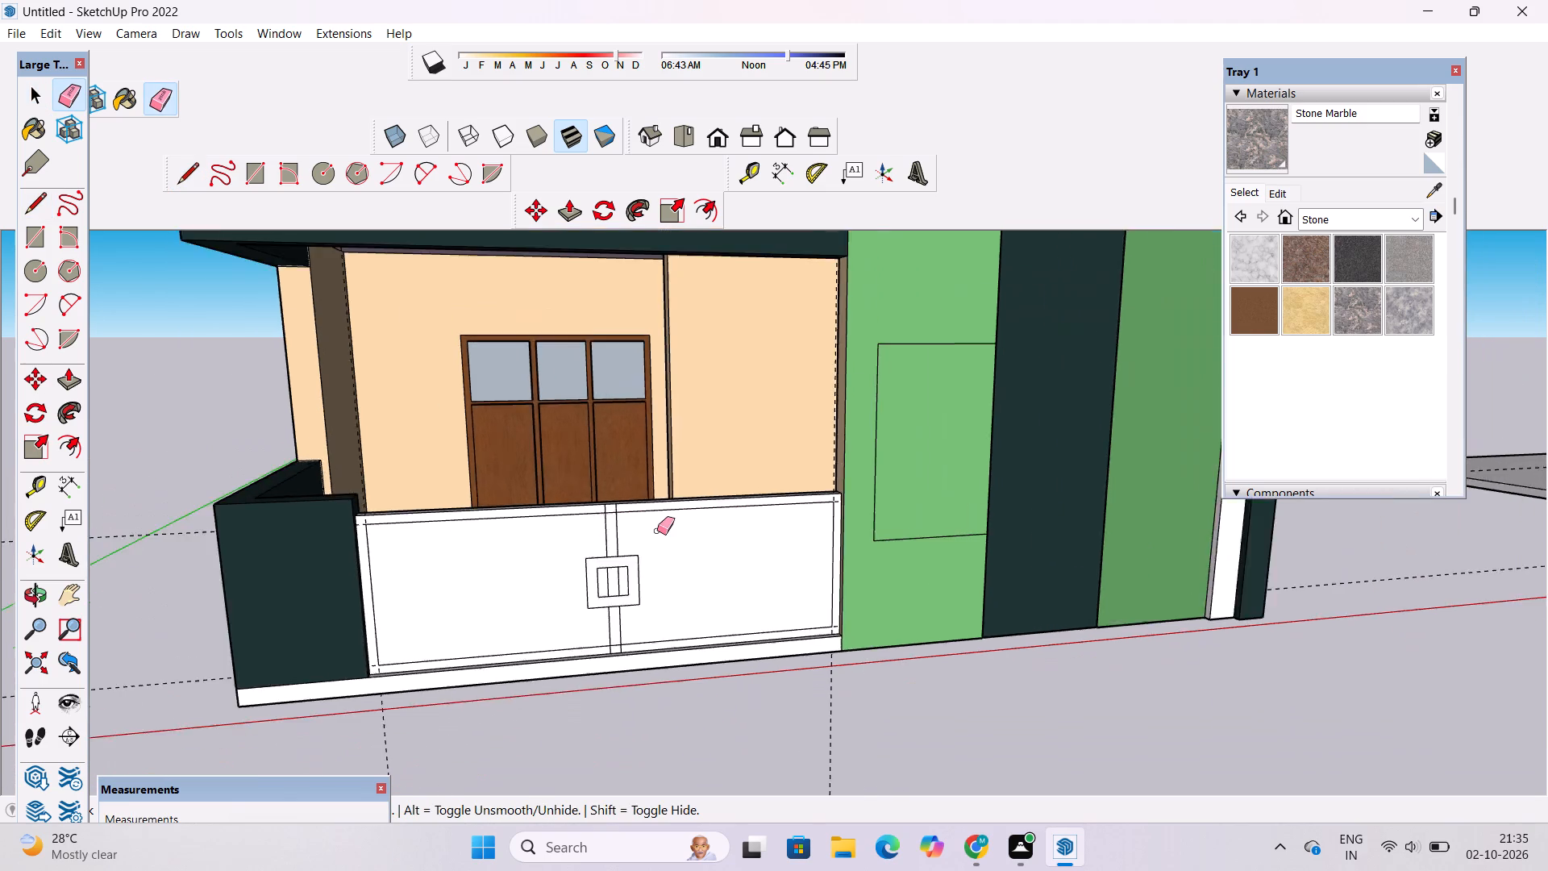
{"action": "scroll", "coordinate": [657, 531], "scroll_direction": "down", "scroll_amount": 7}
{"action": "left_click_drag", "start_coordinate": [766, 634], "coordinate": [689, 657]}
{"action": "left_click_drag", "start_coordinate": [601, 651], "coordinate": [543, 671]}
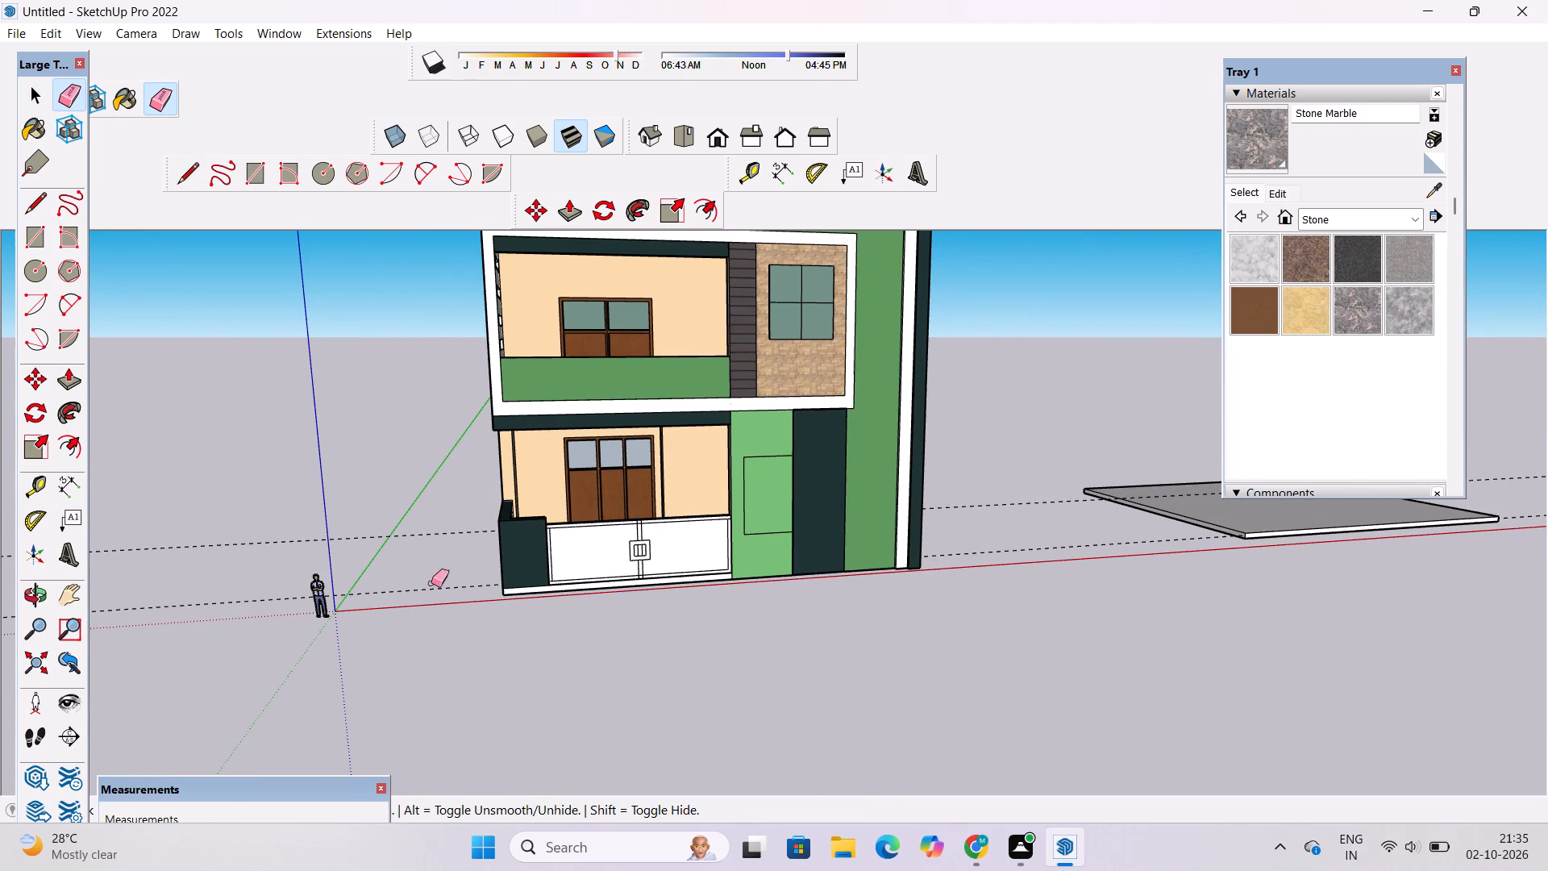
{"action": "left_click_drag", "start_coordinate": [406, 519], "coordinate": [416, 594]}
{"action": "scroll", "coordinate": [411, 609], "scroll_direction": "down", "scroll_amount": 9}
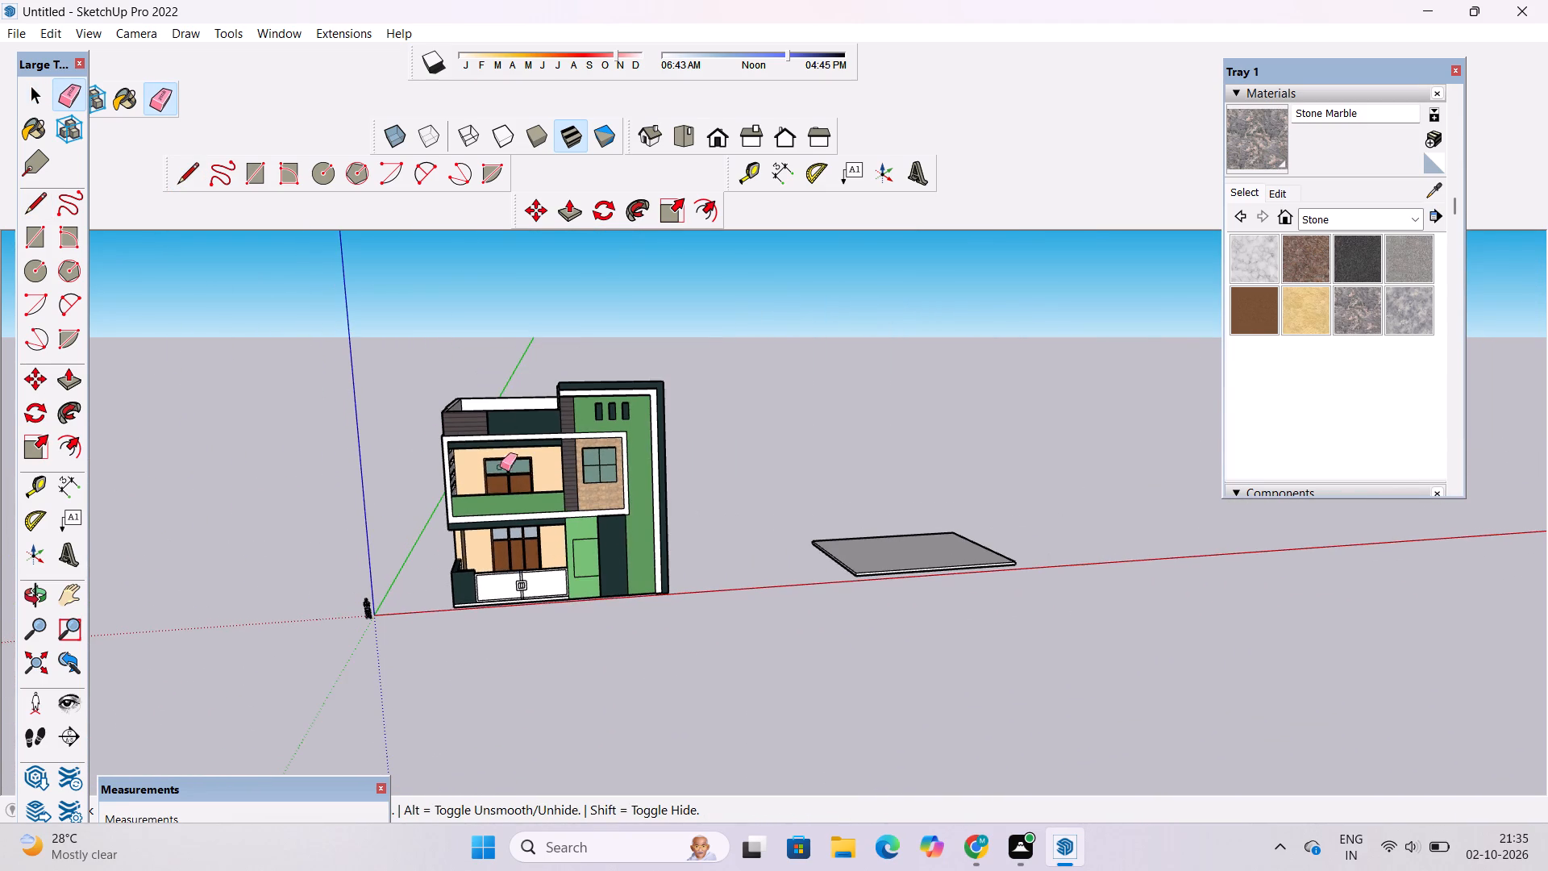
Erase the border line crossing the central strip at the top and the strip's two edge segments above the inner border.
{"action": "scroll", "coordinate": [505, 556], "scroll_direction": "up", "scroll_amount": 6}
{"action": "key", "text": "o"}
{"action": "scroll", "coordinate": [509, 563], "scroll_direction": "up", "scroll_amount": 5}
{"action": "left_click_drag", "start_coordinate": [576, 604], "coordinate": [490, 577]}
{"action": "left_click_drag", "start_coordinate": [530, 642], "coordinate": [610, 690]}
{"action": "scroll", "coordinate": [448, 648], "scroll_direction": "up", "scroll_amount": 1}
{"action": "left_click_drag", "start_coordinate": [548, 656], "coordinate": [522, 606]}
{"action": "scroll", "coordinate": [522, 606], "scroll_direction": "up", "scroll_amount": 4}
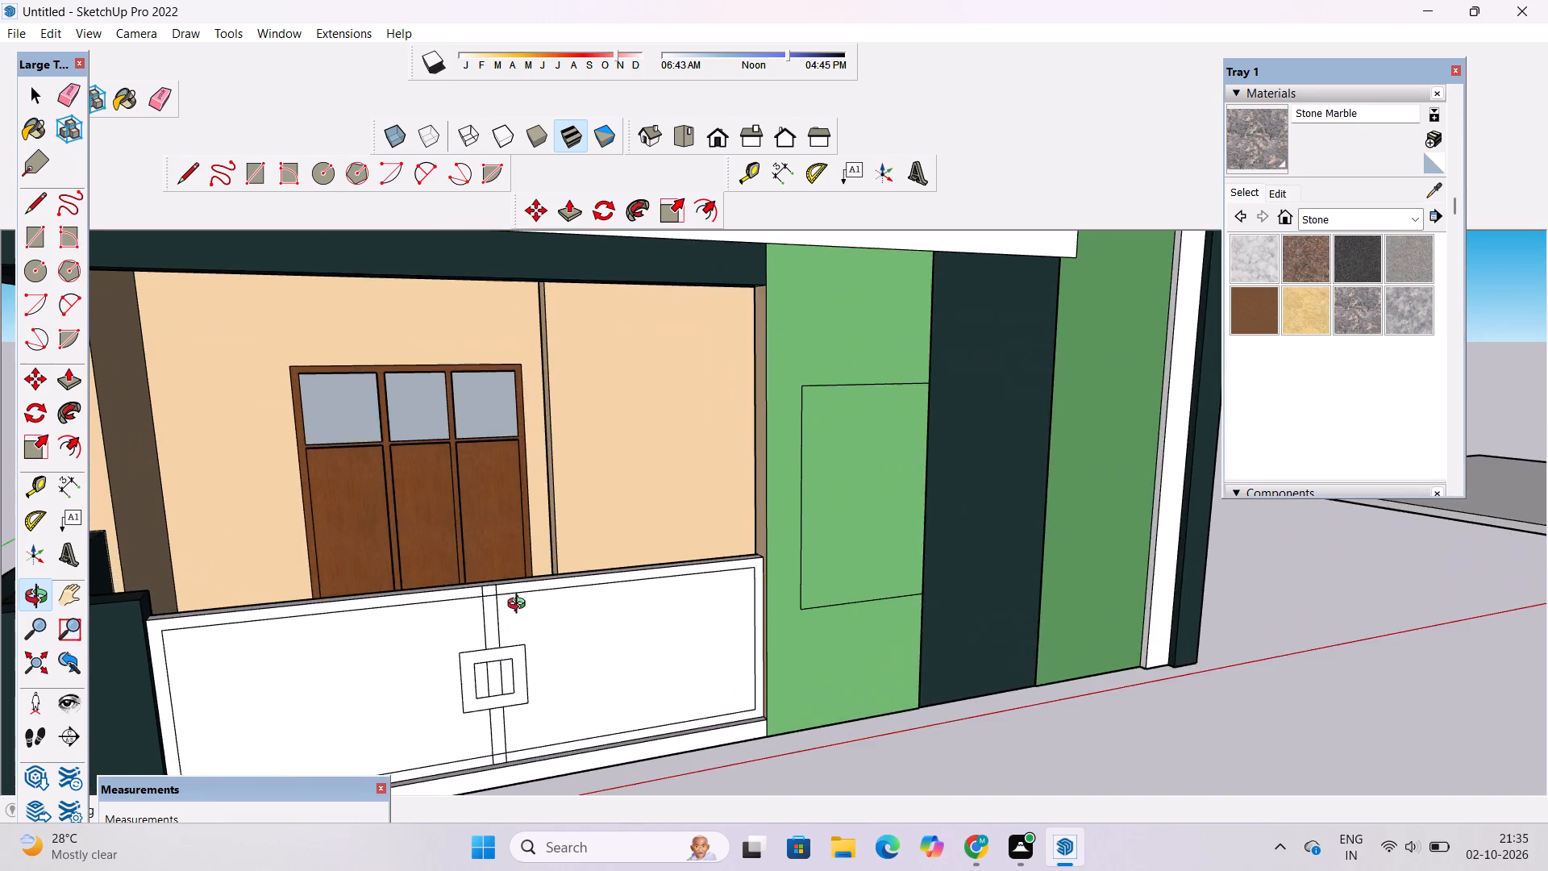
{"action": "scroll", "coordinate": [520, 606], "scroll_direction": "up", "scroll_amount": 8}
{"action": "left_click_drag", "start_coordinate": [498, 611], "coordinate": [493, 554], "text": "shift"}
{"action": "scroll", "coordinate": [443, 540], "scroll_direction": "up", "scroll_amount": 5, "text": "shift"}
{"action": "left_click_drag", "start_coordinate": [466, 572], "coordinate": [466, 553], "text": "shift"}
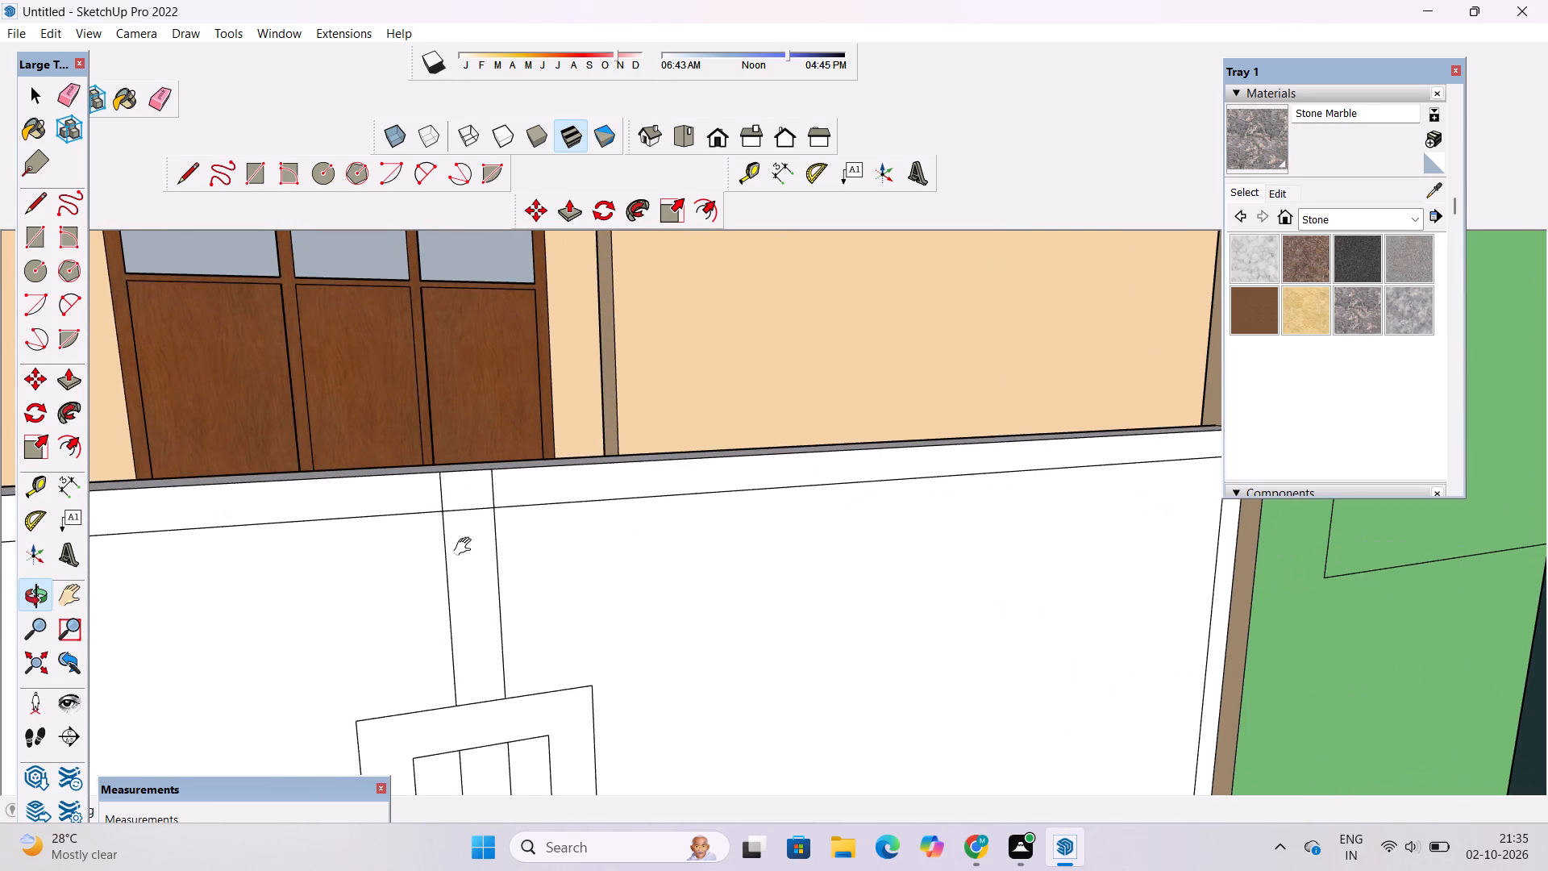
{"action": "scroll", "coordinate": [466, 544], "scroll_direction": "down", "scroll_amount": 1, "text": "shift"}
{"action": "key", "text": "e"}
{"action": "left_click_drag", "start_coordinate": [470, 501], "coordinate": [470, 518]}
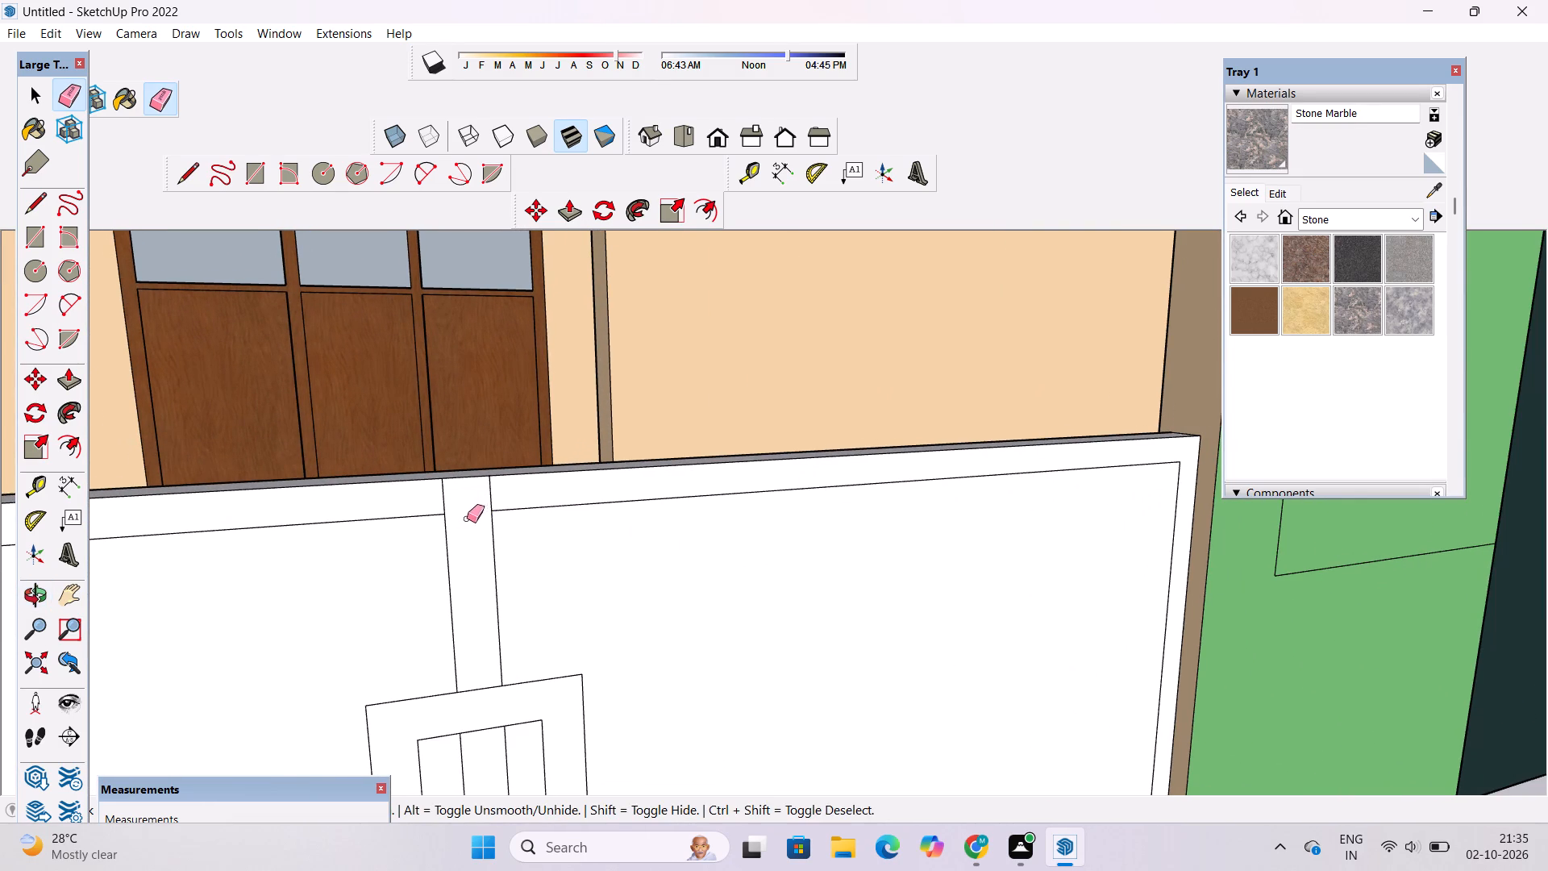
{"action": "scroll", "coordinate": [463, 519], "scroll_direction": "down", "scroll_amount": 10}
{"action": "scroll", "coordinate": [447, 509], "scroll_direction": "up", "scroll_amount": 7}
{"action": "left_click", "coordinate": [454, 493]}
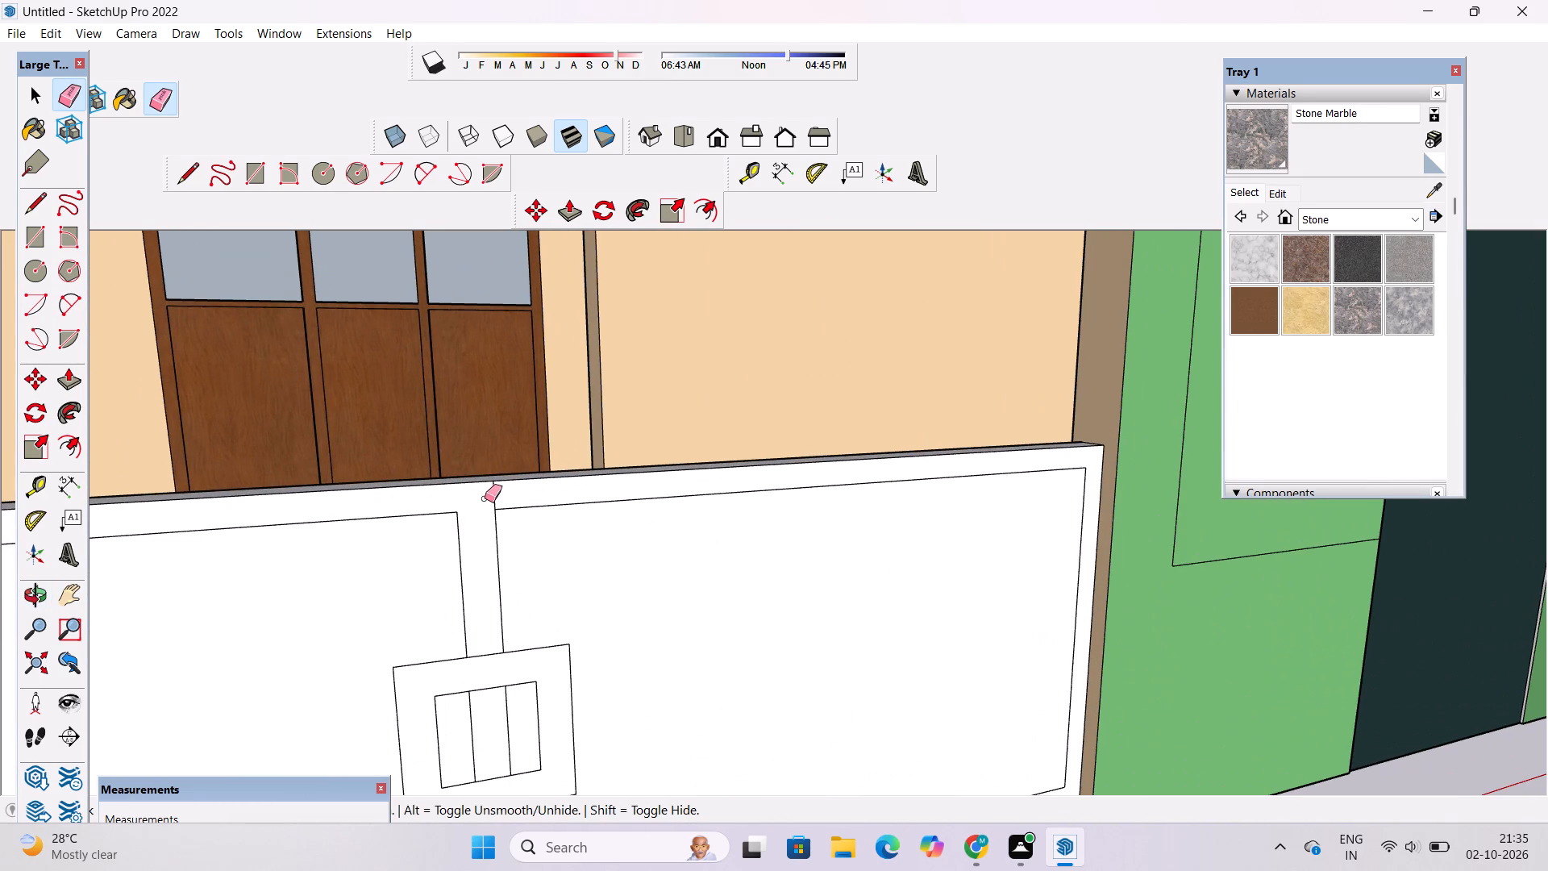
{"action": "left_click", "coordinate": [491, 495]}
{"action": "scroll", "coordinate": [441, 517], "scroll_direction": "down", "scroll_amount": 4}
{"action": "scroll", "coordinate": [452, 504], "scroll_direction": "up", "scroll_amount": 3}
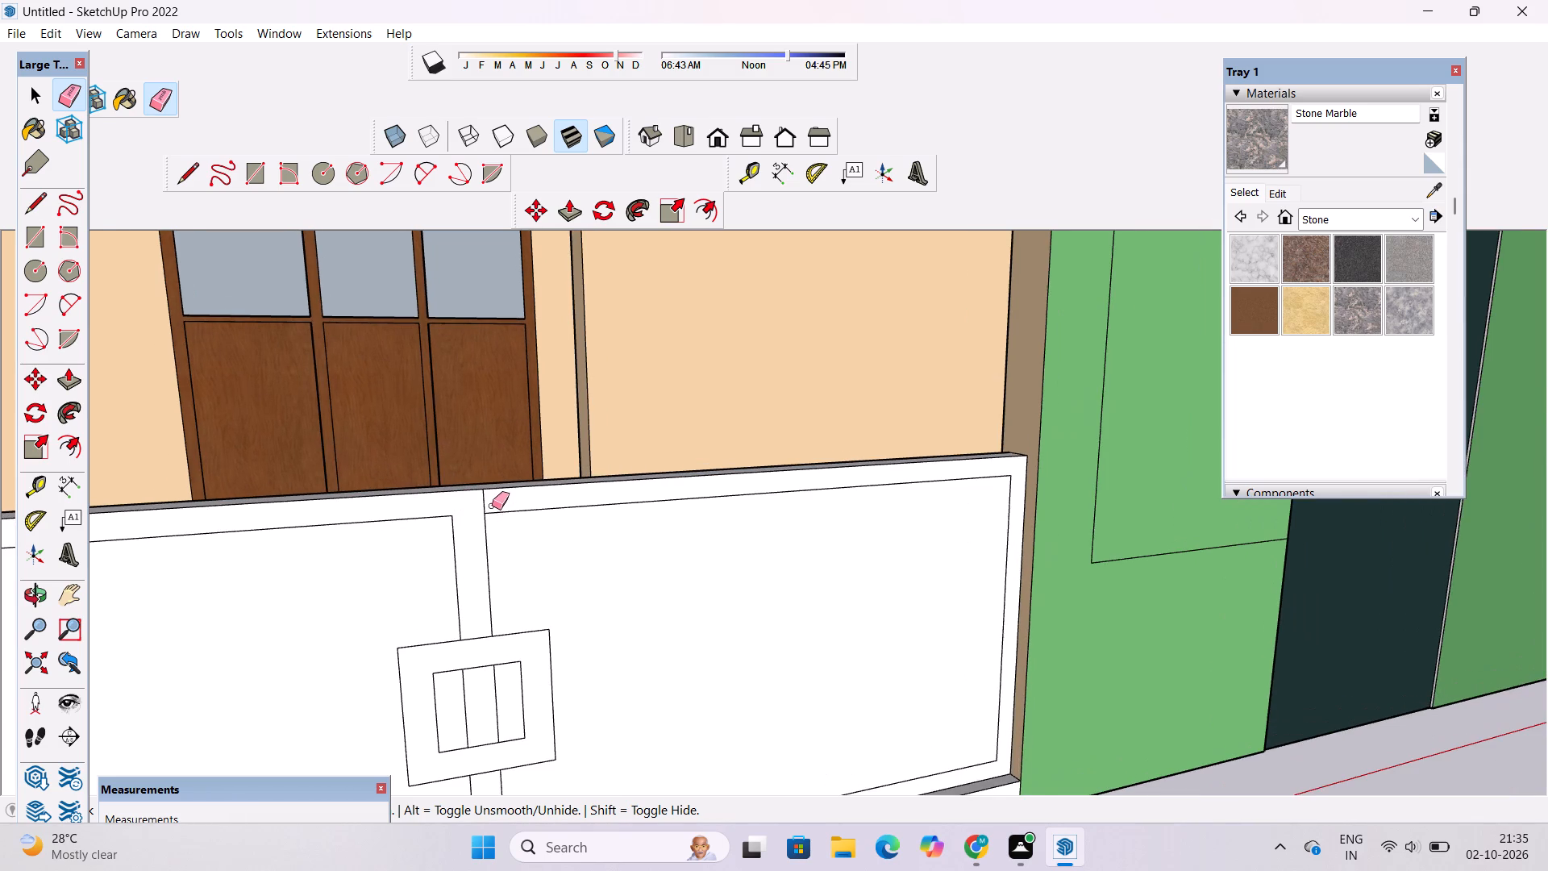
{"action": "left_click", "coordinate": [487, 501]}
Erase the border line crossing the strip at the bottom and the strip's edge segments below the border, undoing any over-erased panel edge.
{"action": "scroll", "coordinate": [418, 506], "scroll_direction": "down", "scroll_amount": 15}
{"action": "scroll", "coordinate": [426, 606], "scroll_direction": "up", "scroll_amount": 9}
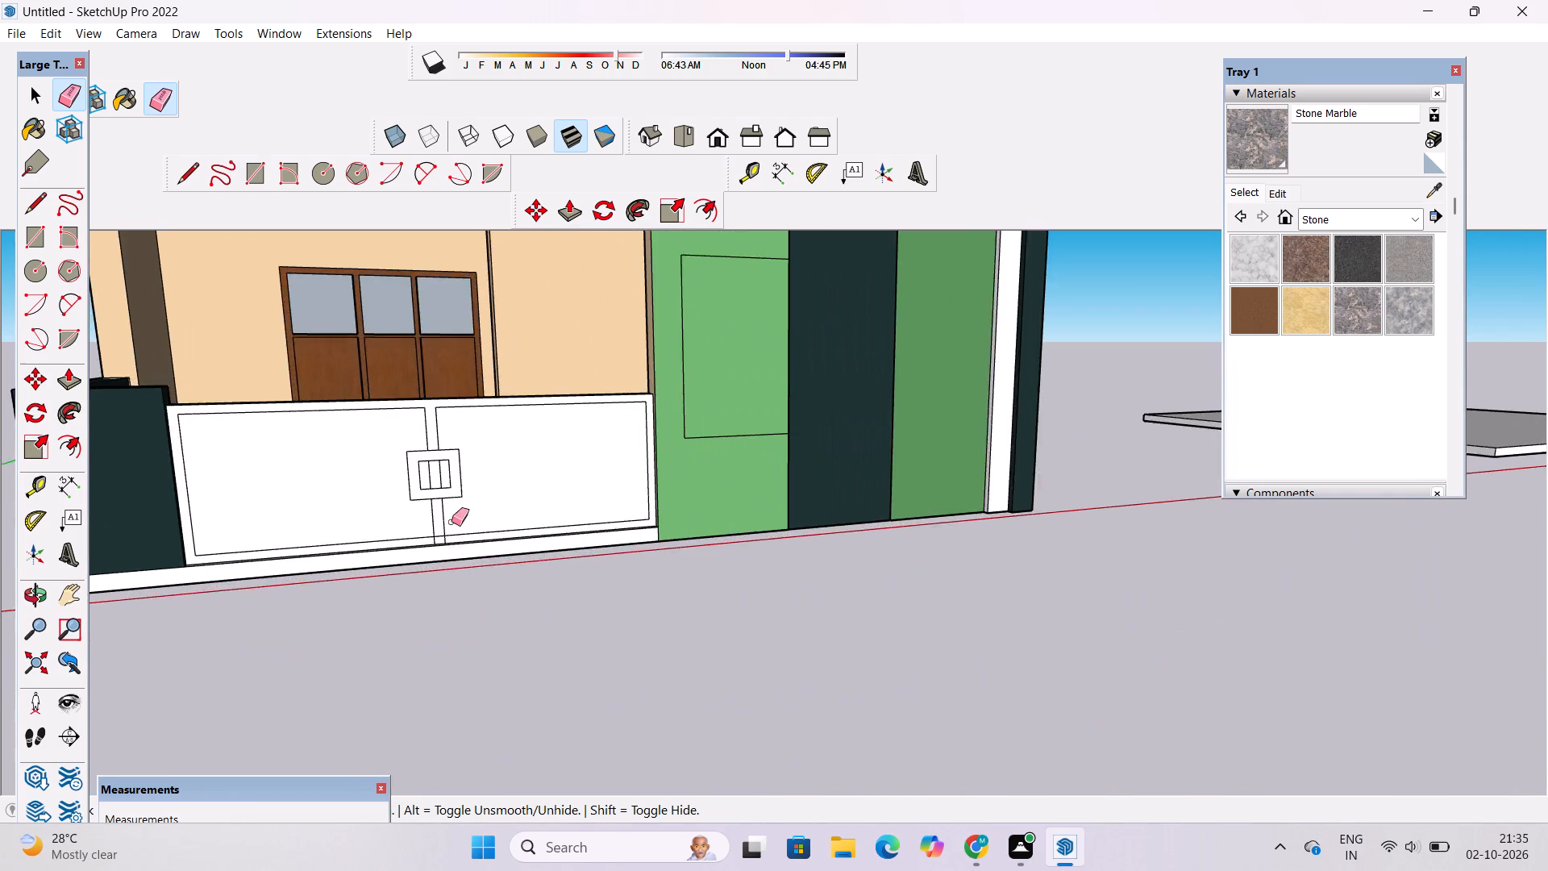
{"action": "scroll", "coordinate": [451, 522], "scroll_direction": "up", "scroll_amount": 12}
{"action": "left_click_drag", "start_coordinate": [417, 477], "coordinate": [414, 491]}
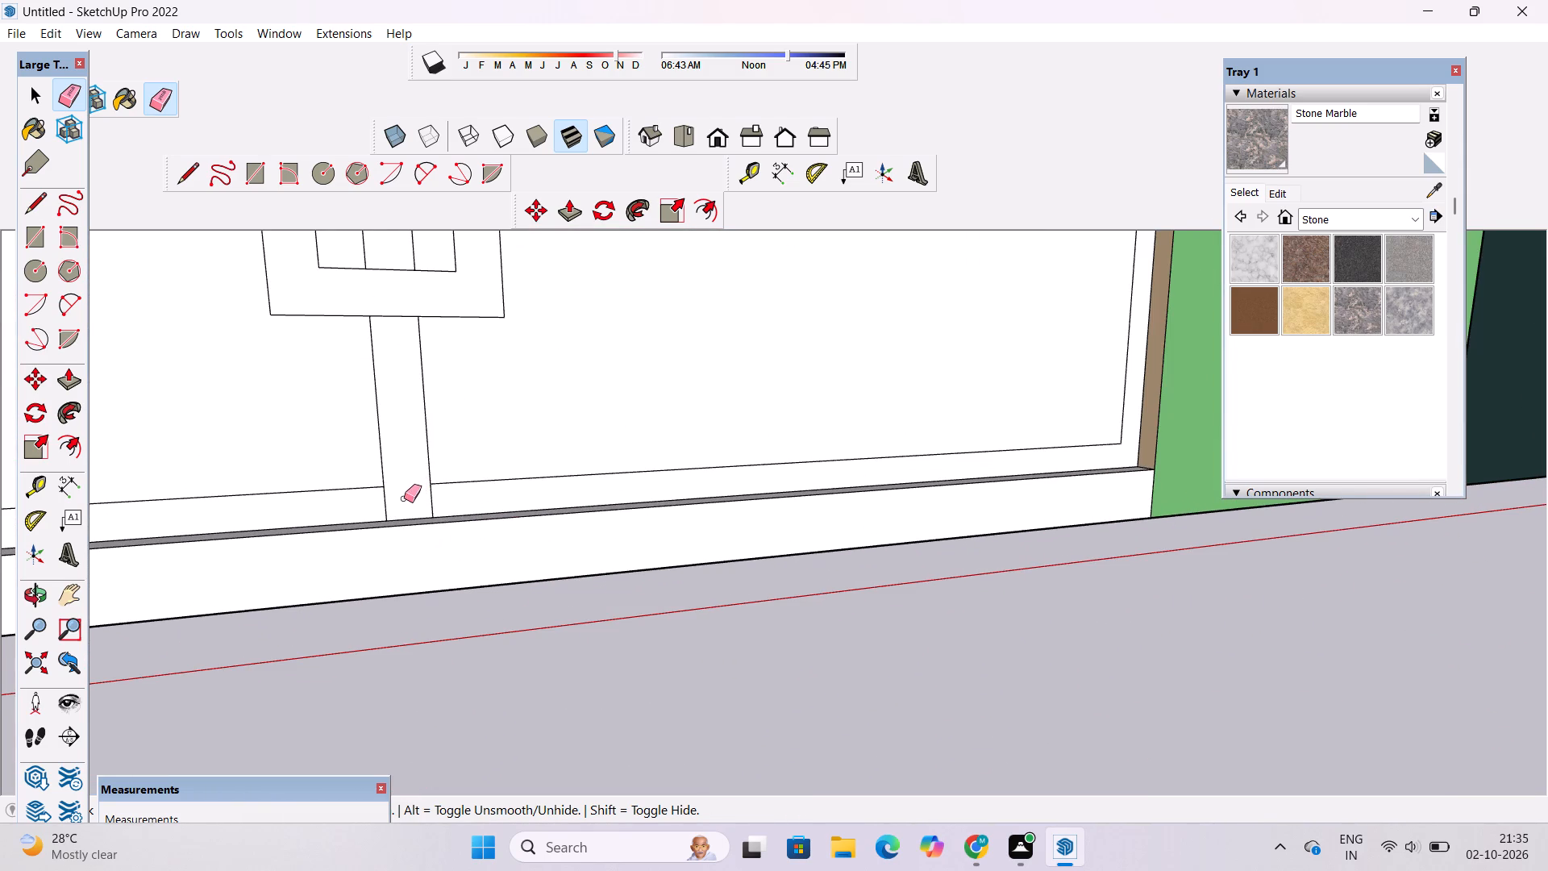
{"action": "left_click_drag", "start_coordinate": [401, 498], "coordinate": [380, 515]}
{"action": "left_click_drag", "start_coordinate": [427, 499], "coordinate": [445, 519]}
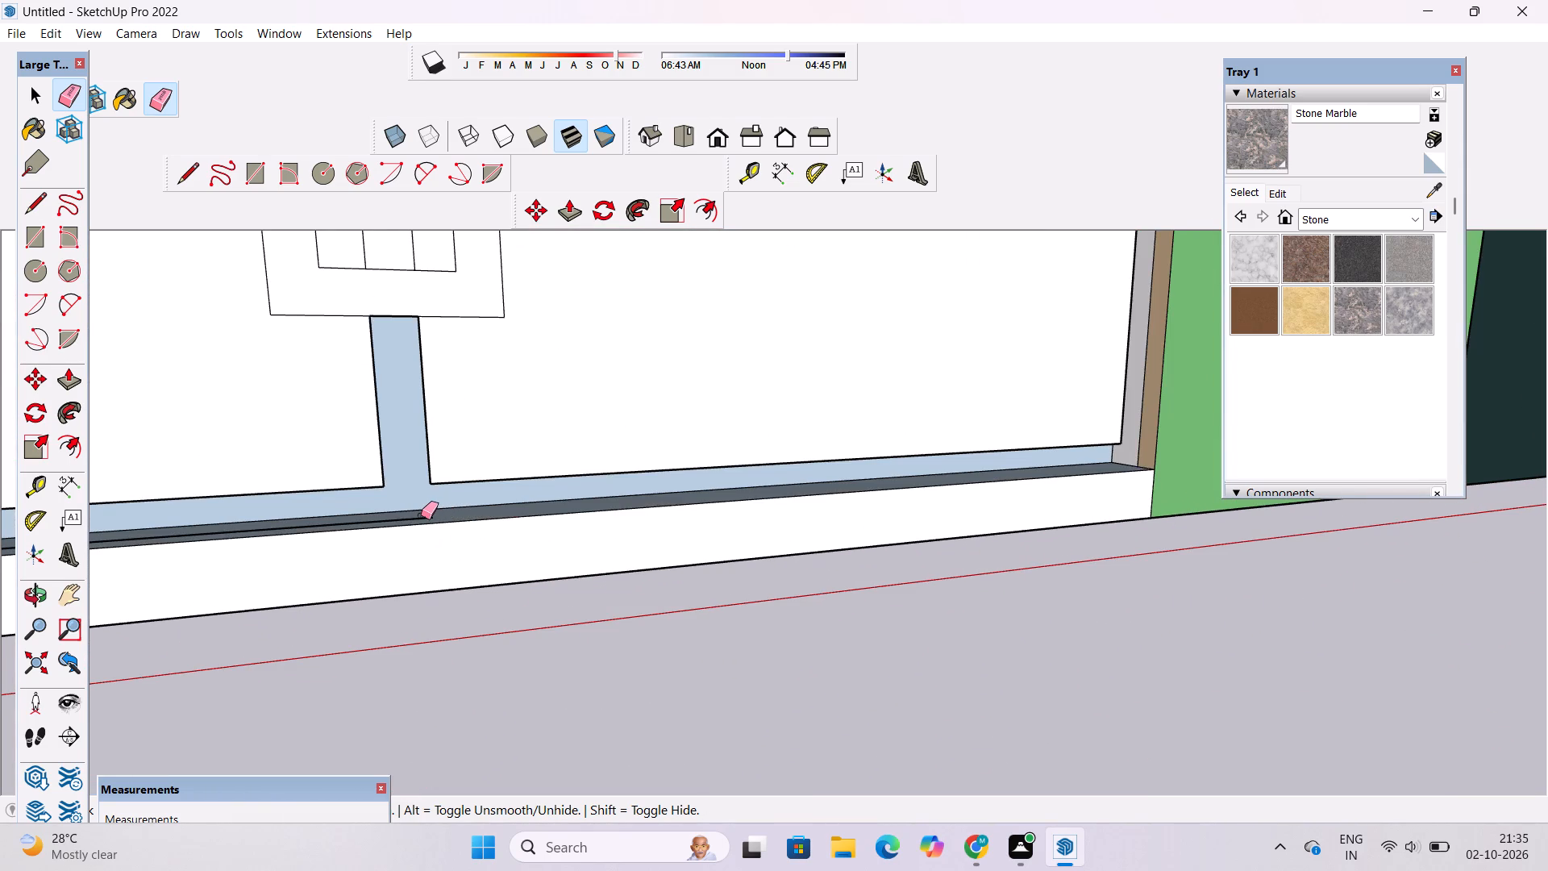
{"action": "key", "text": "ctrl+z"}
{"action": "scroll", "coordinate": [433, 502], "scroll_direction": "up", "scroll_amount": 3}
{"action": "left_click", "coordinate": [433, 498]}
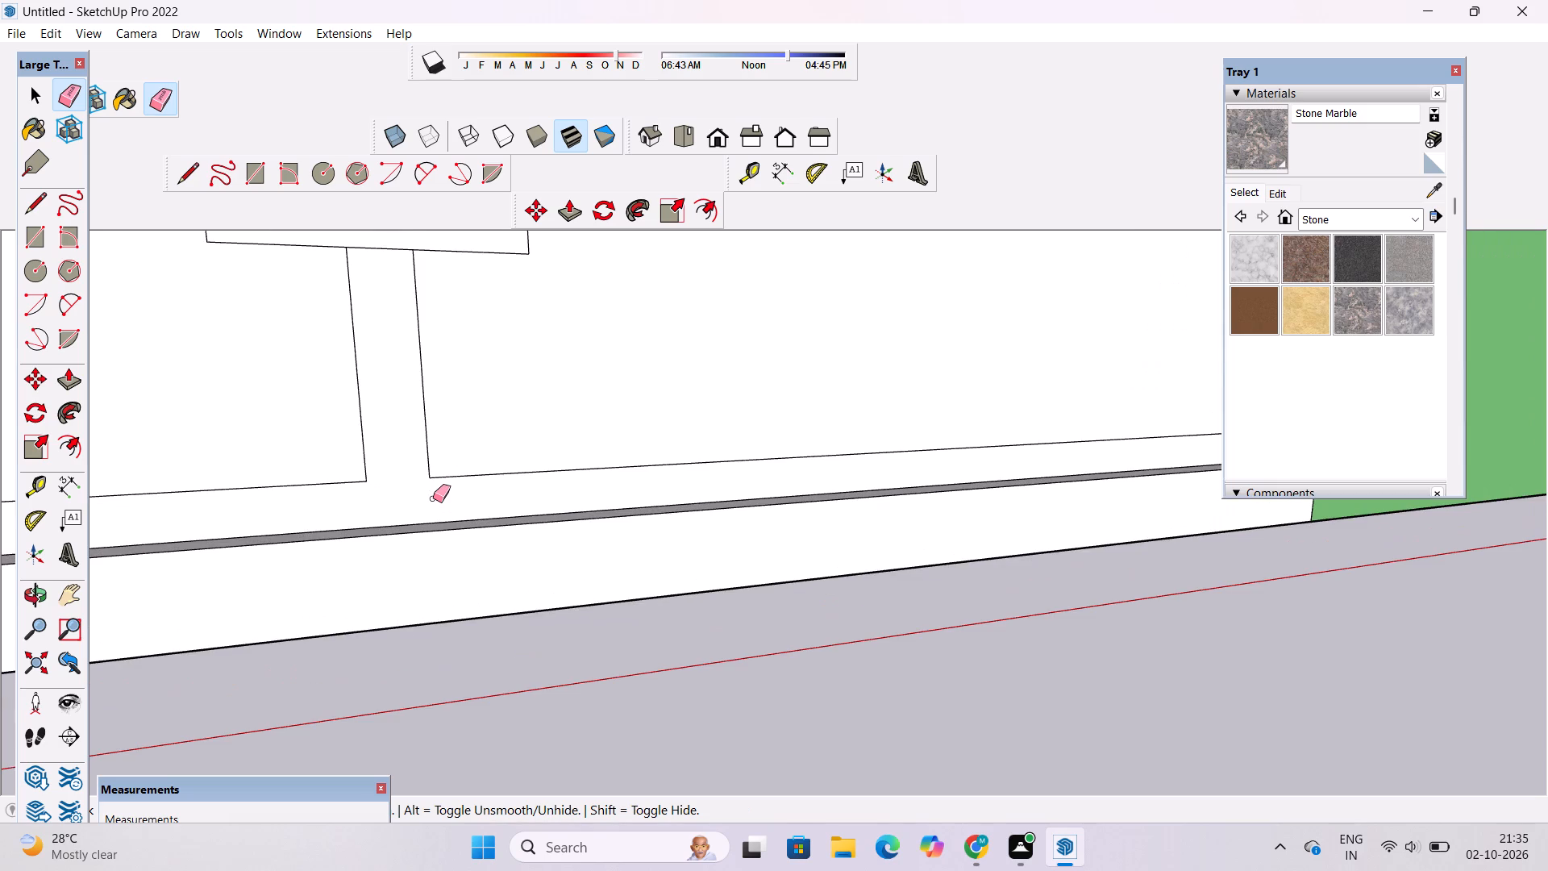
{"action": "key", "text": "space"}
{"action": "type", "text": "o"}
{"action": "scroll", "coordinate": [409, 513], "scroll_direction": "down", "scroll_amount": 11}
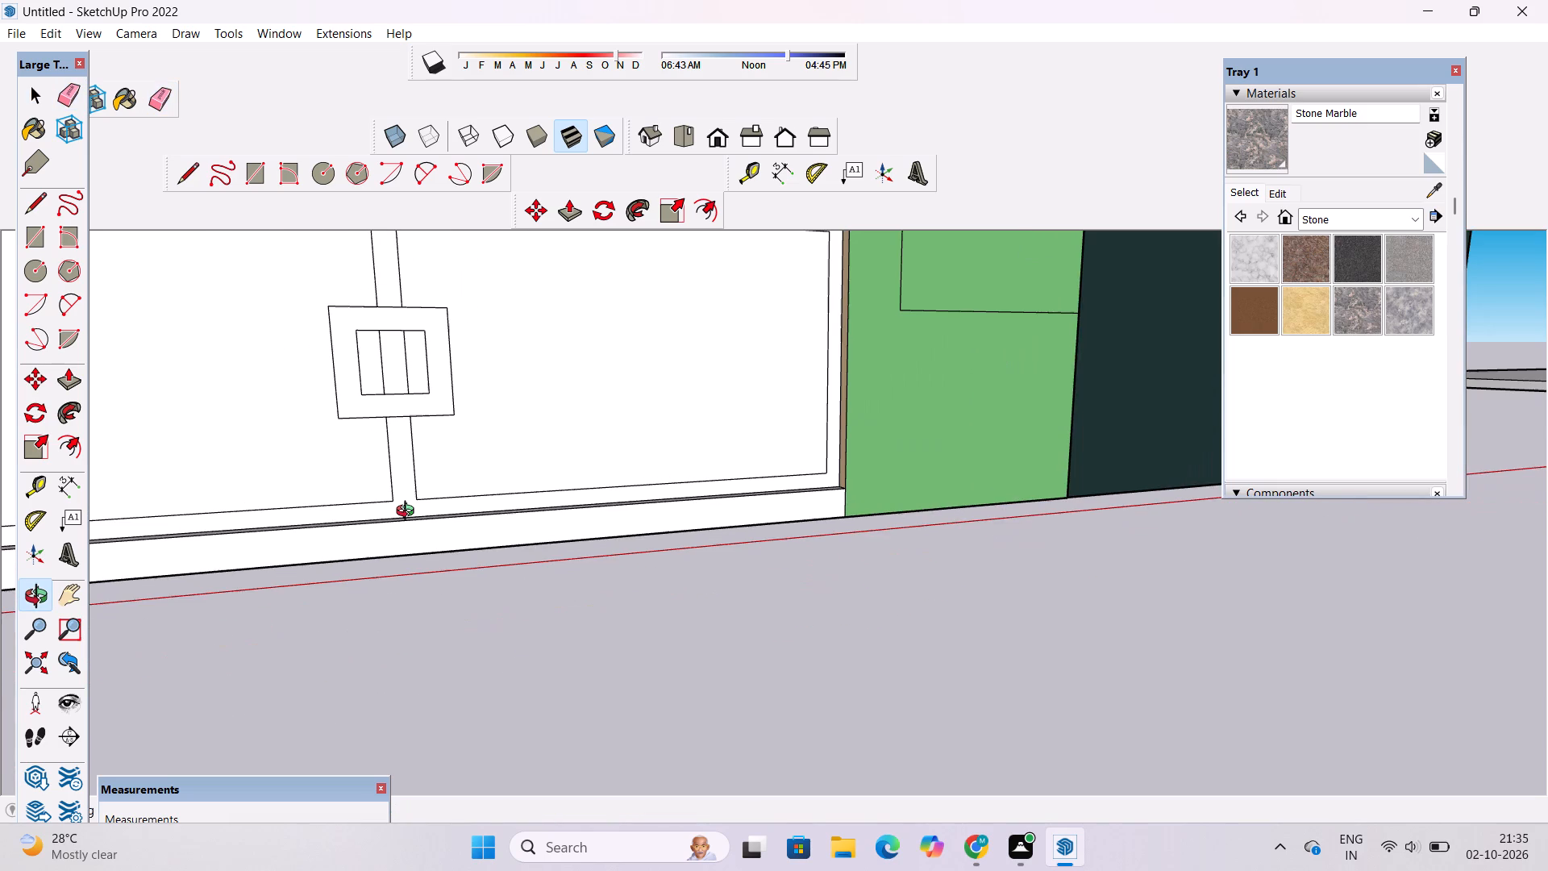
Paint the front gate's border frame and central strip with 0078_DarkSlateGray from the Colors-Named collection.
{"action": "left_click_drag", "start_coordinate": [409, 514], "coordinate": [418, 568], "text": "shift"}
{"action": "scroll", "coordinate": [419, 567], "scroll_direction": "down", "scroll_amount": 7}
{"action": "left_click_drag", "start_coordinate": [419, 543], "coordinate": [423, 542], "text": "shift"}
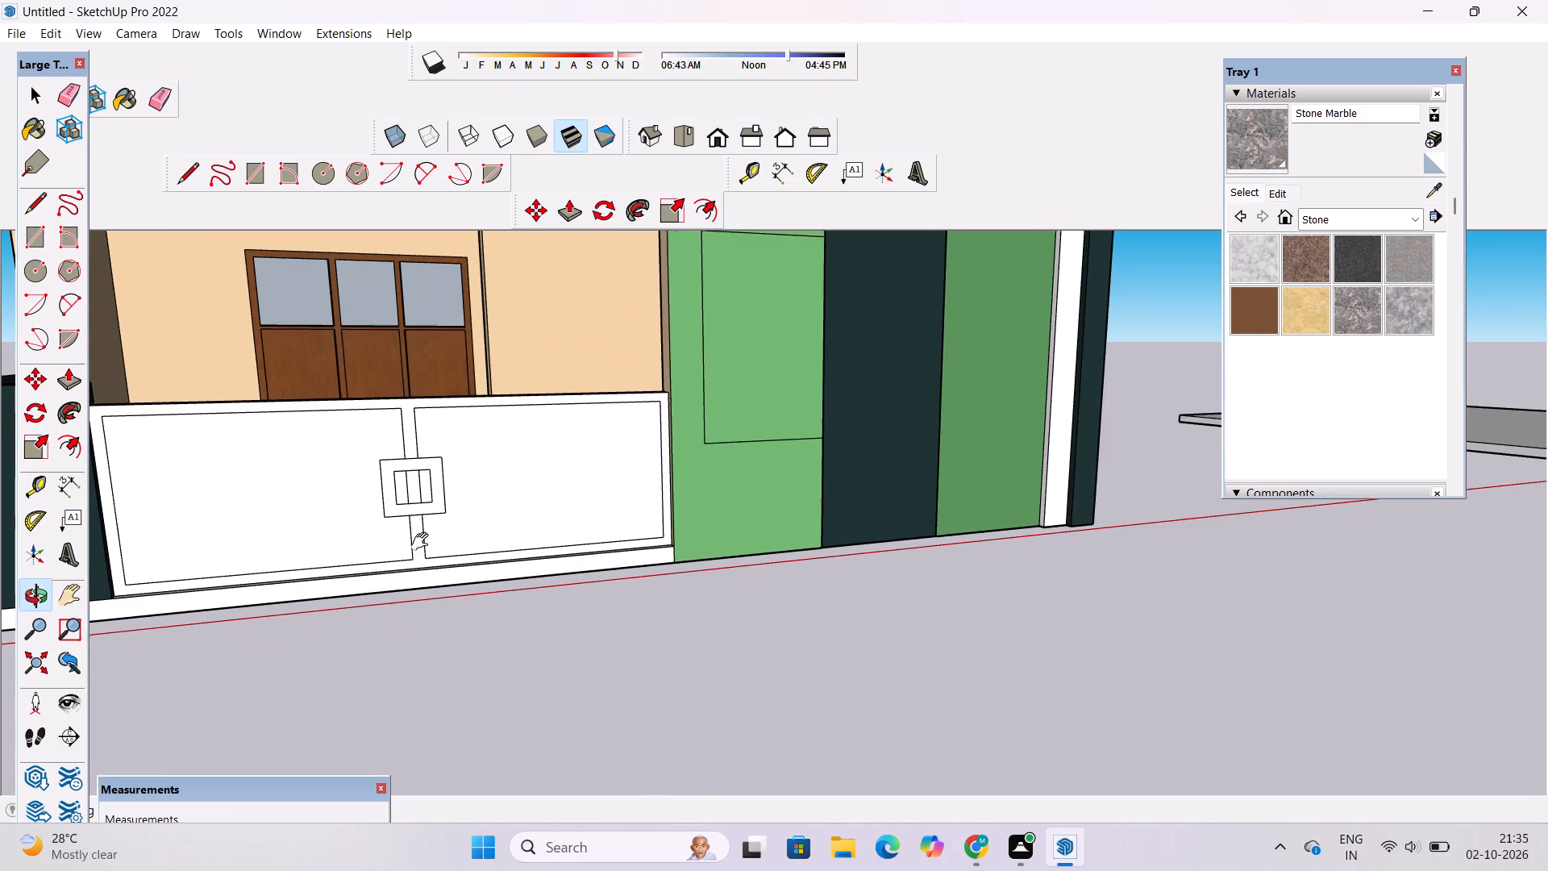
{"action": "left_click_drag", "start_coordinate": [423, 542], "coordinate": [504, 551], "text": "shift"}
{"action": "scroll", "coordinate": [535, 530], "scroll_direction": "up", "scroll_amount": 2}
{"action": "left_click_drag", "start_coordinate": [538, 515], "coordinate": [485, 523]}
{"action": "scroll", "coordinate": [485, 523], "scroll_direction": "down", "scroll_amount": 5}
{"action": "left_click_drag", "start_coordinate": [422, 523], "coordinate": [487, 552], "text": "shift"}
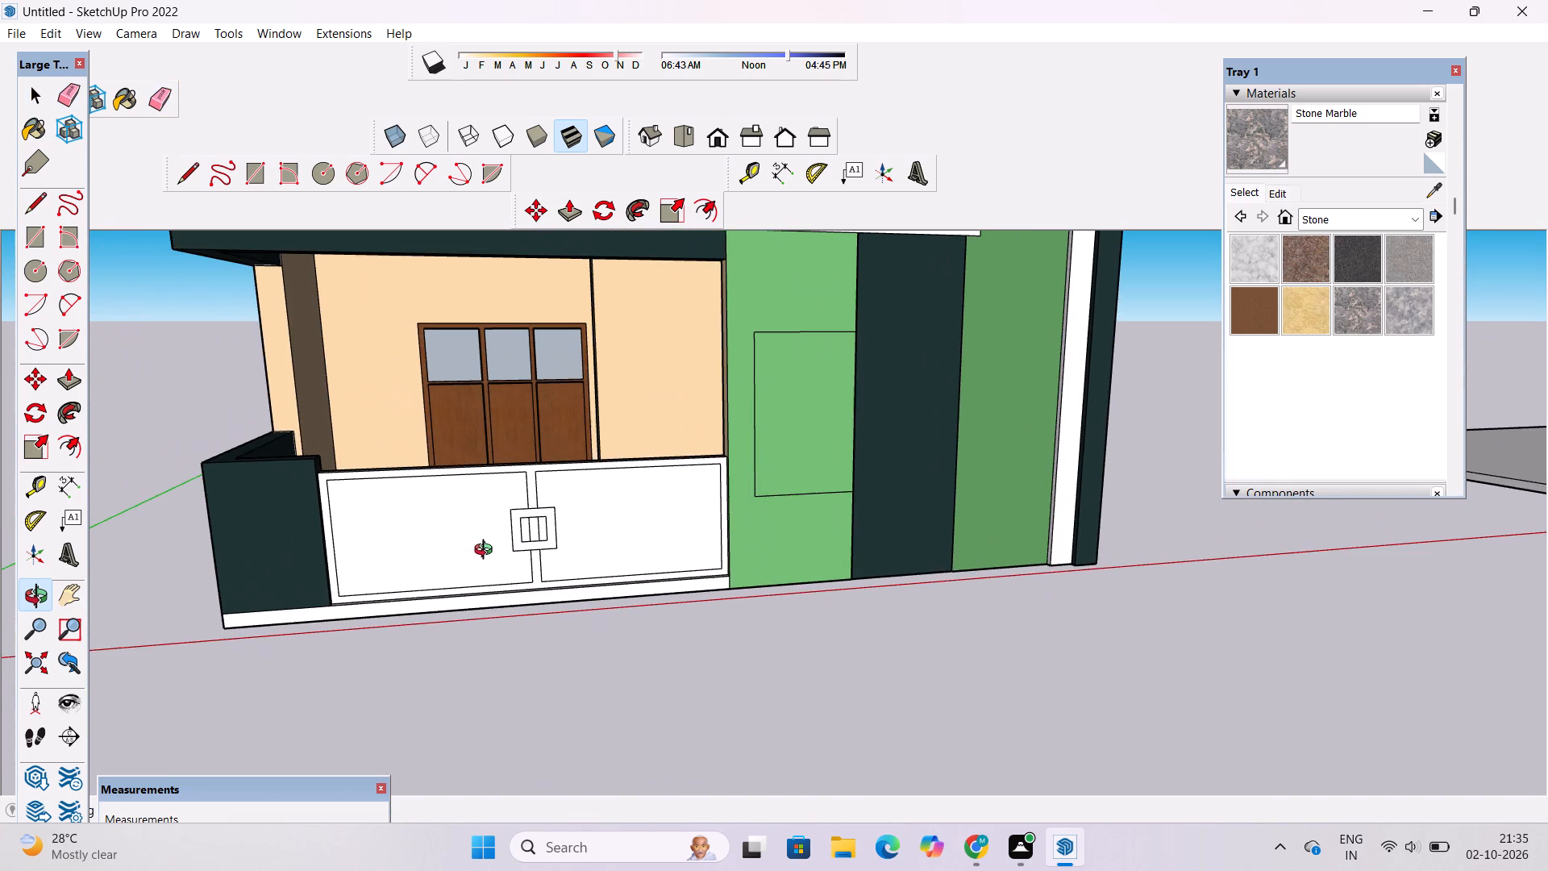
{"action": "left_click_drag", "start_coordinate": [485, 554], "coordinate": [506, 561]}
{"action": "scroll", "coordinate": [506, 550], "scroll_direction": "up", "scroll_amount": 1}
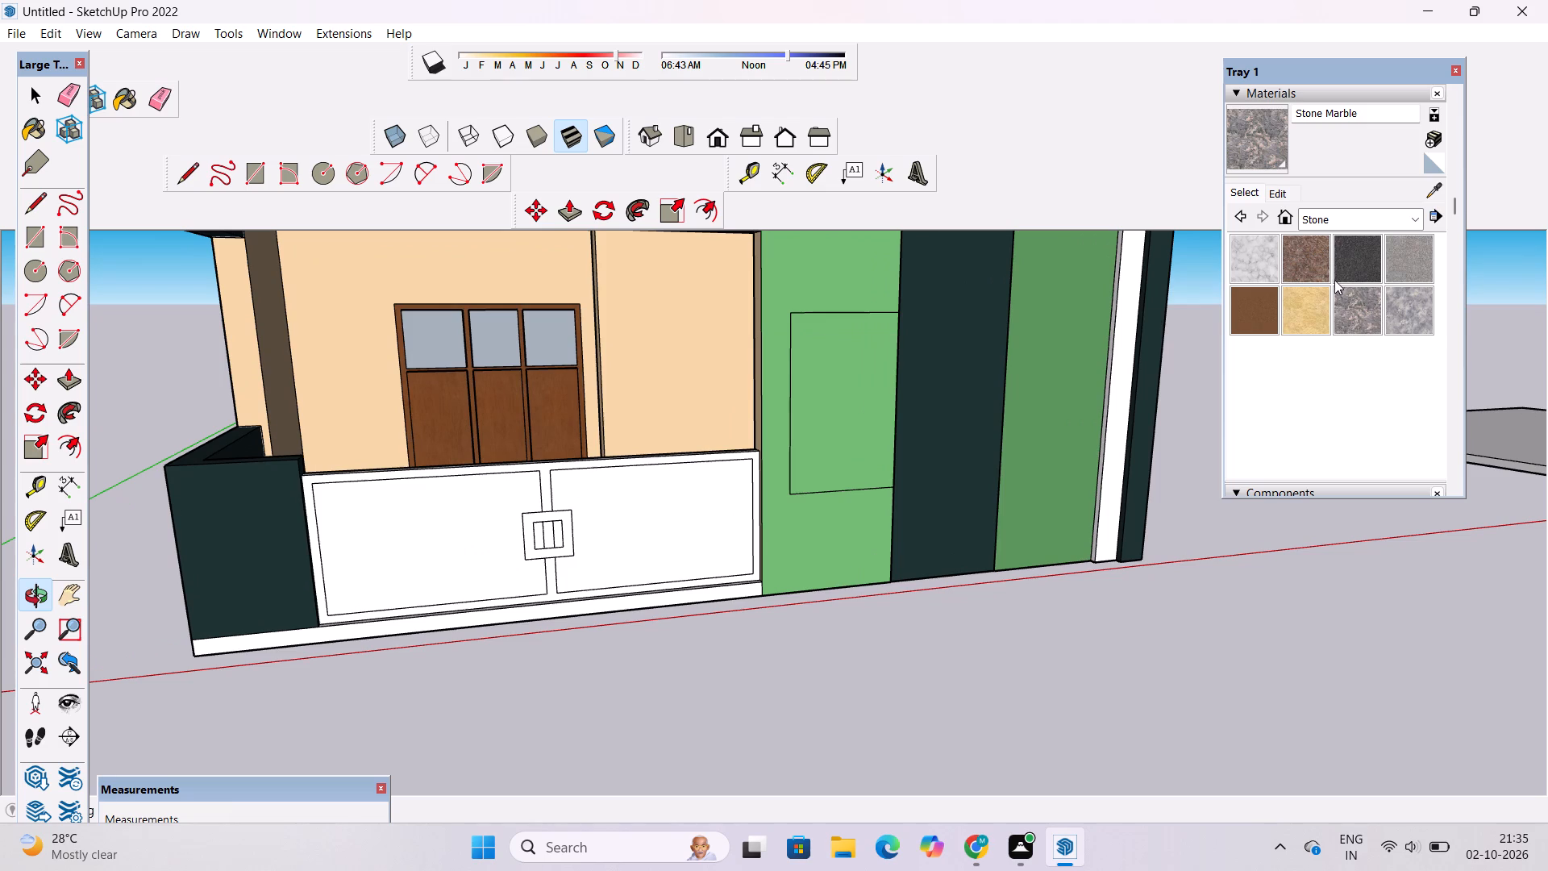
{"action": "left_click", "coordinate": [1368, 222]}
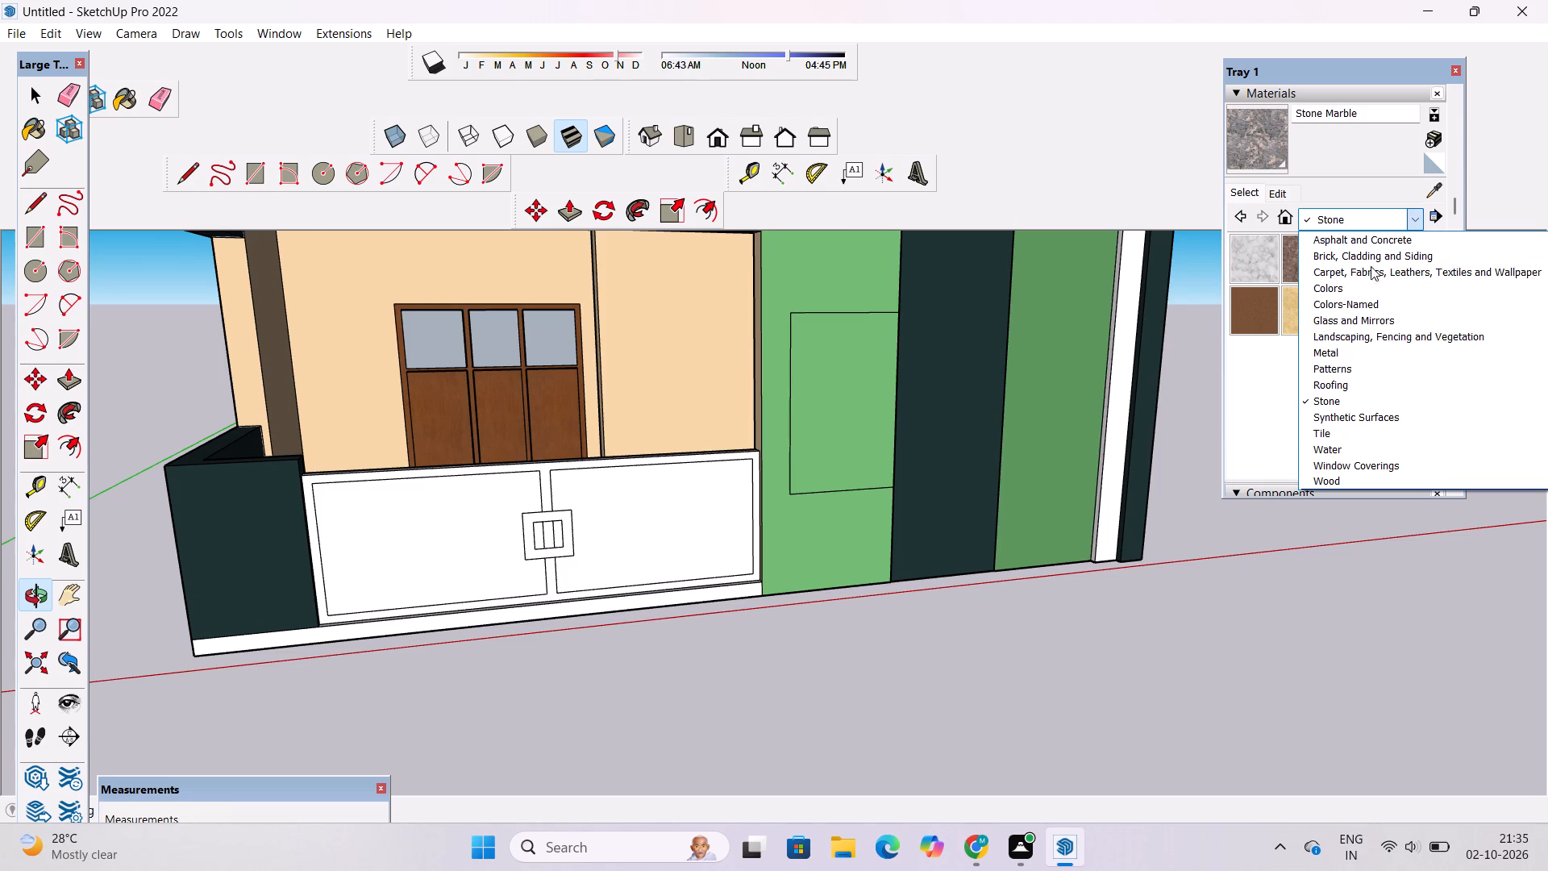
{"action": "left_click", "coordinate": [1367, 305]}
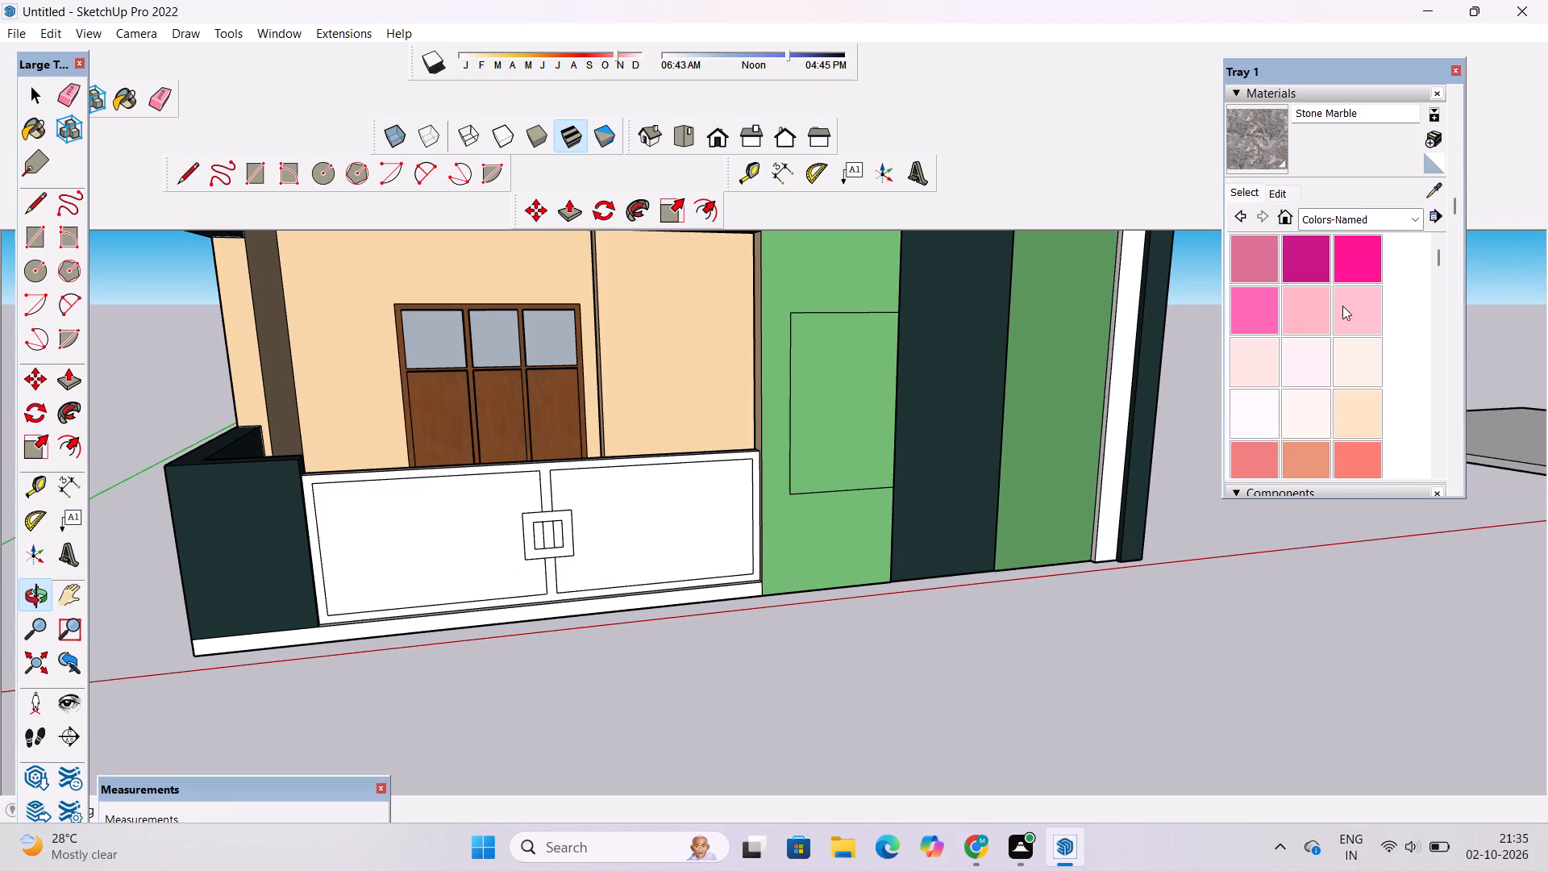
{"action": "scroll", "coordinate": [1313, 318], "scroll_direction": "down", "scroll_amount": 1}
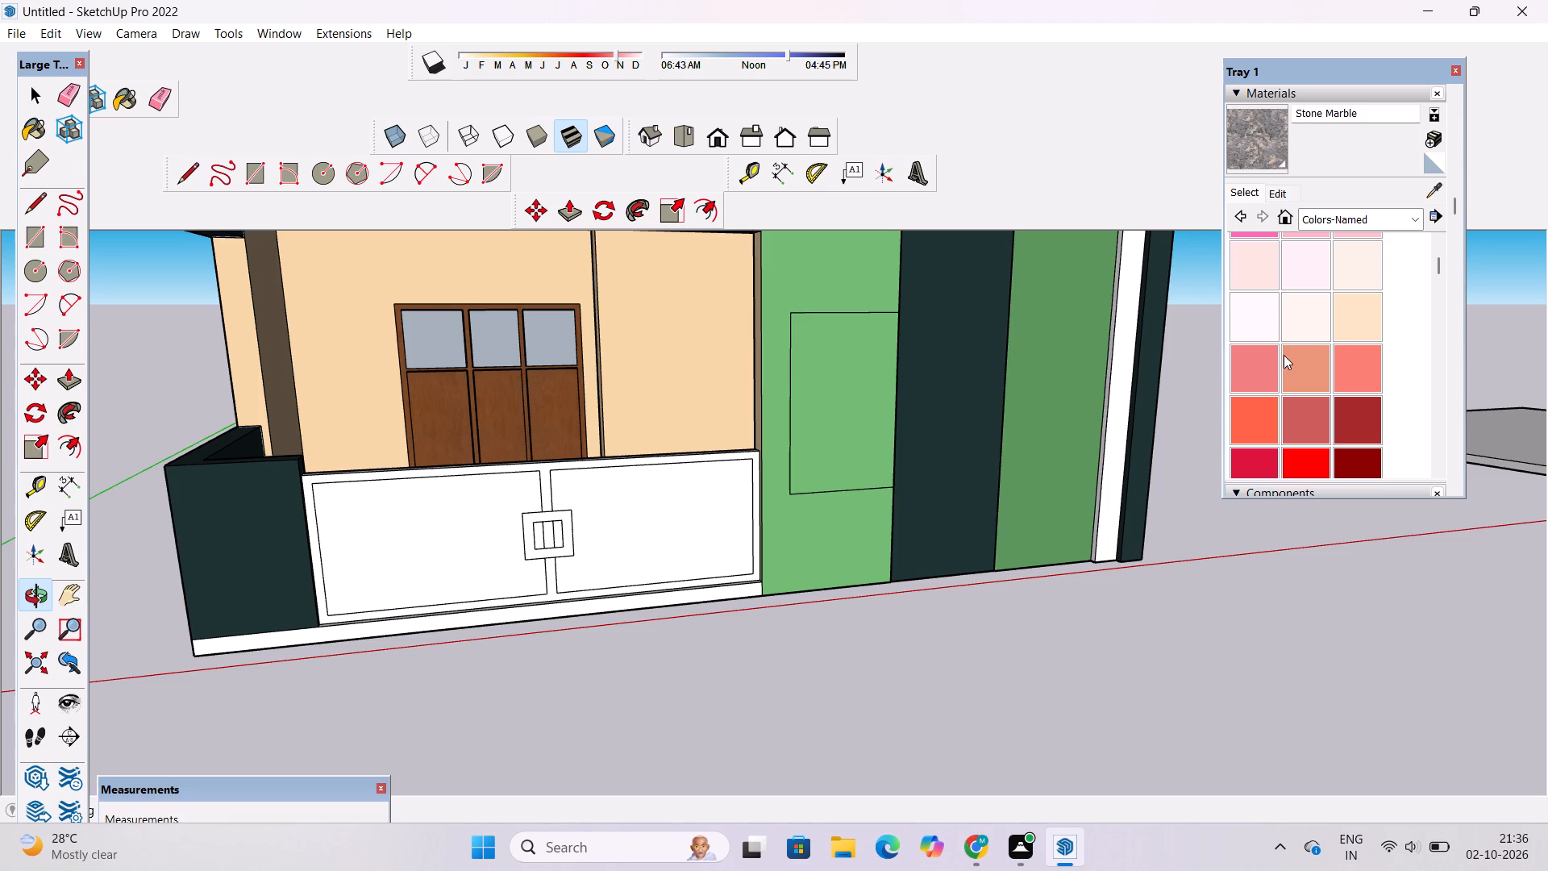
{"action": "scroll", "coordinate": [1280, 356], "scroll_direction": "down", "scroll_amount": 2}
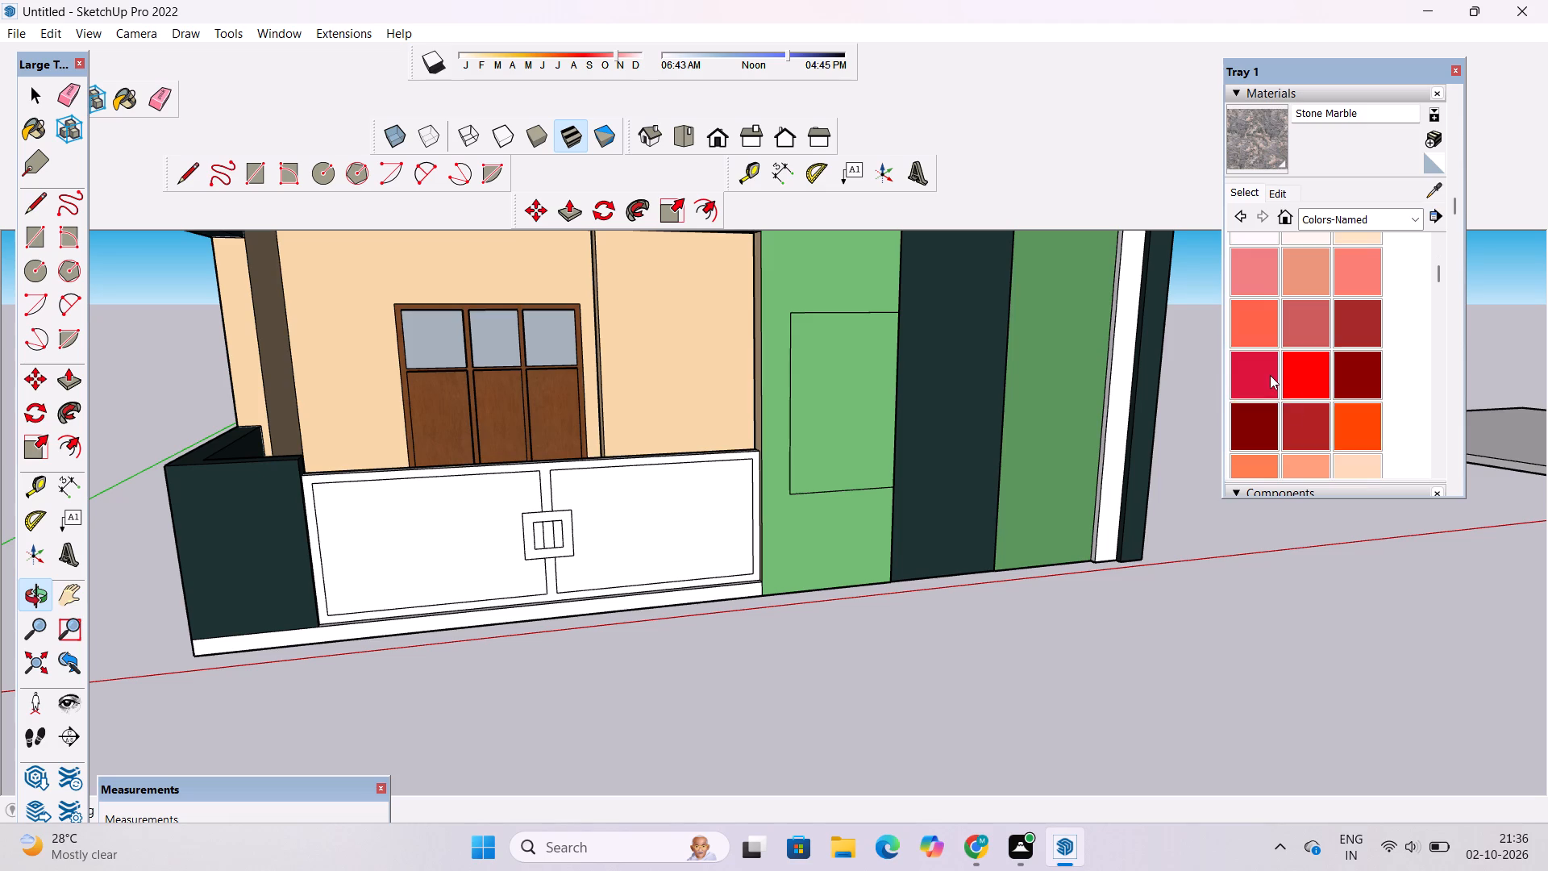
{"action": "scroll", "coordinate": [1270, 375], "scroll_direction": "down", "scroll_amount": 1}
{"action": "scroll", "coordinate": [1270, 375], "scroll_direction": "up", "scroll_amount": 4}
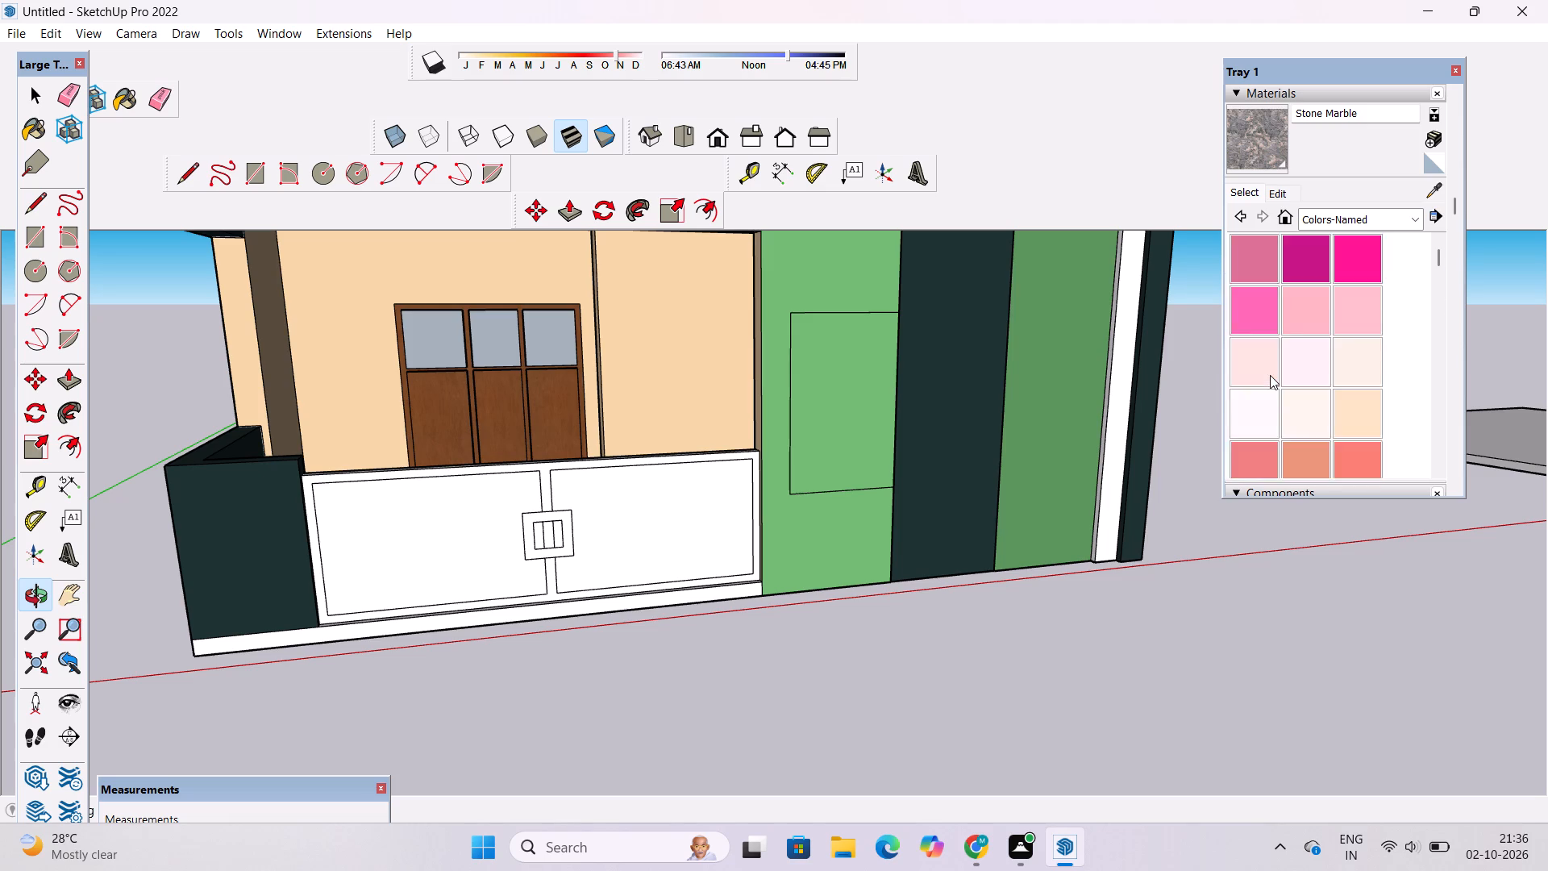
{"action": "scroll", "coordinate": [1270, 375], "scroll_direction": "up", "scroll_amount": 2}
{"action": "scroll", "coordinate": [1270, 375], "scroll_direction": "down", "scroll_amount": 2}
{"action": "scroll", "coordinate": [1316, 285], "scroll_direction": "down", "scroll_amount": 3}
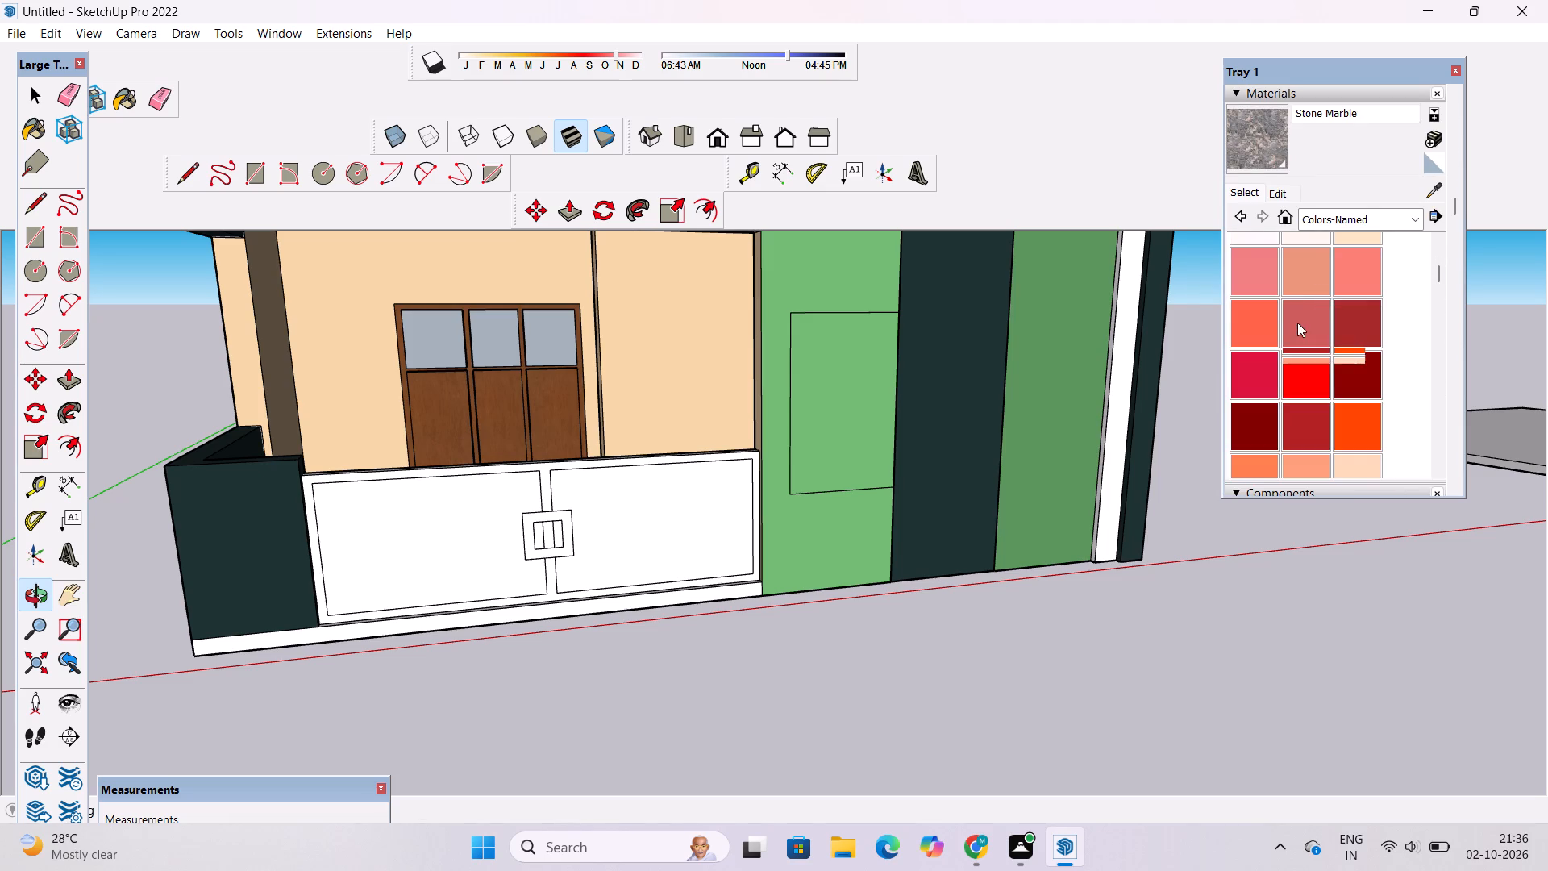
{"action": "scroll", "coordinate": [1297, 323], "scroll_direction": "down", "scroll_amount": 8}
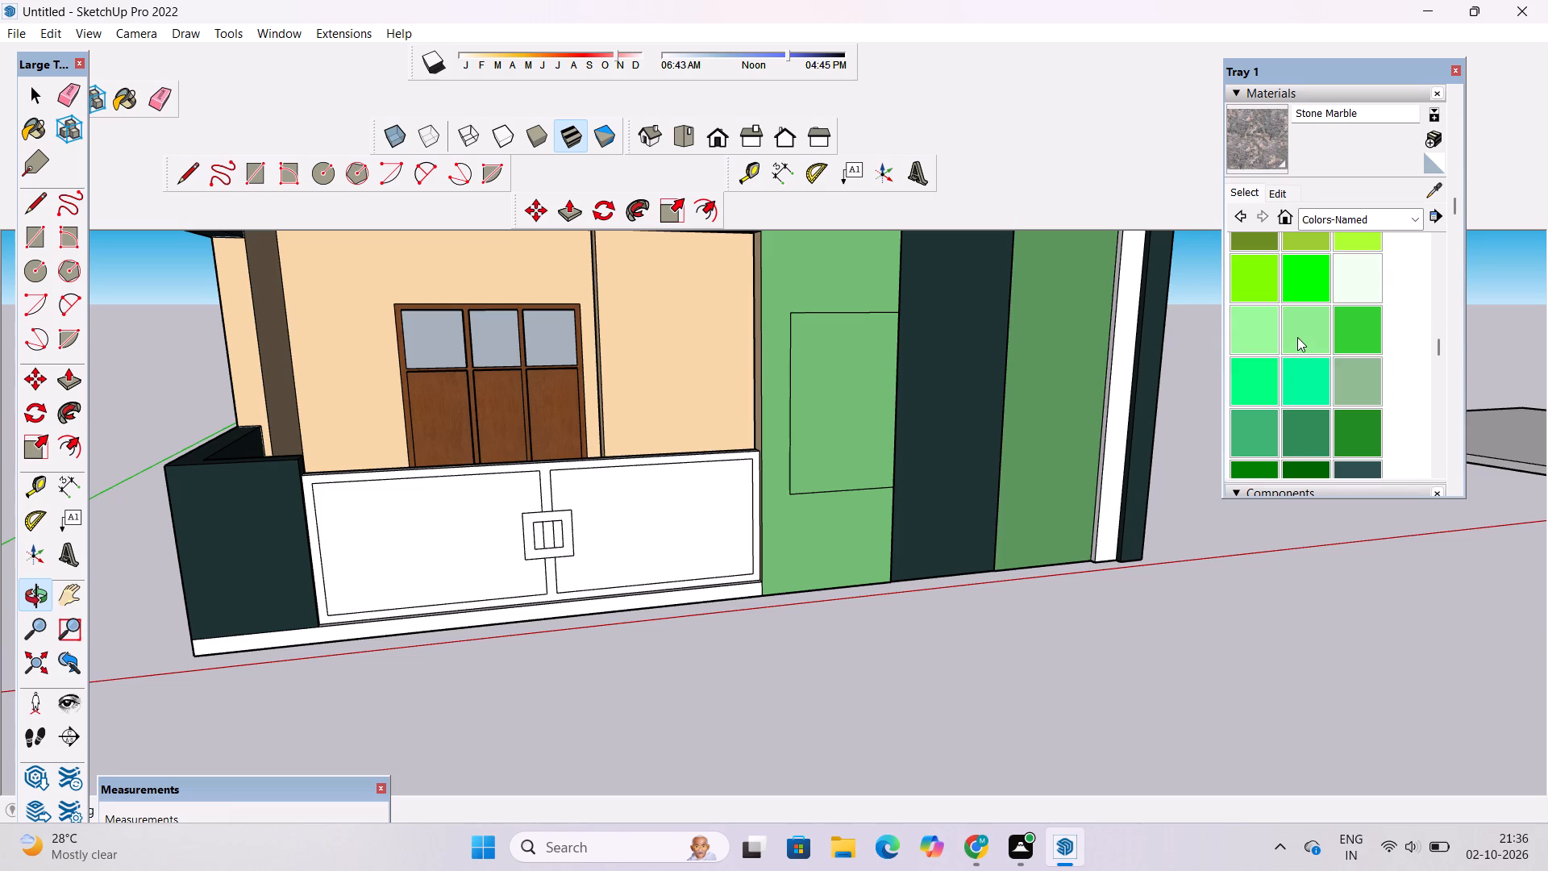
{"action": "scroll", "coordinate": [1297, 337], "scroll_direction": "down", "scroll_amount": 1}
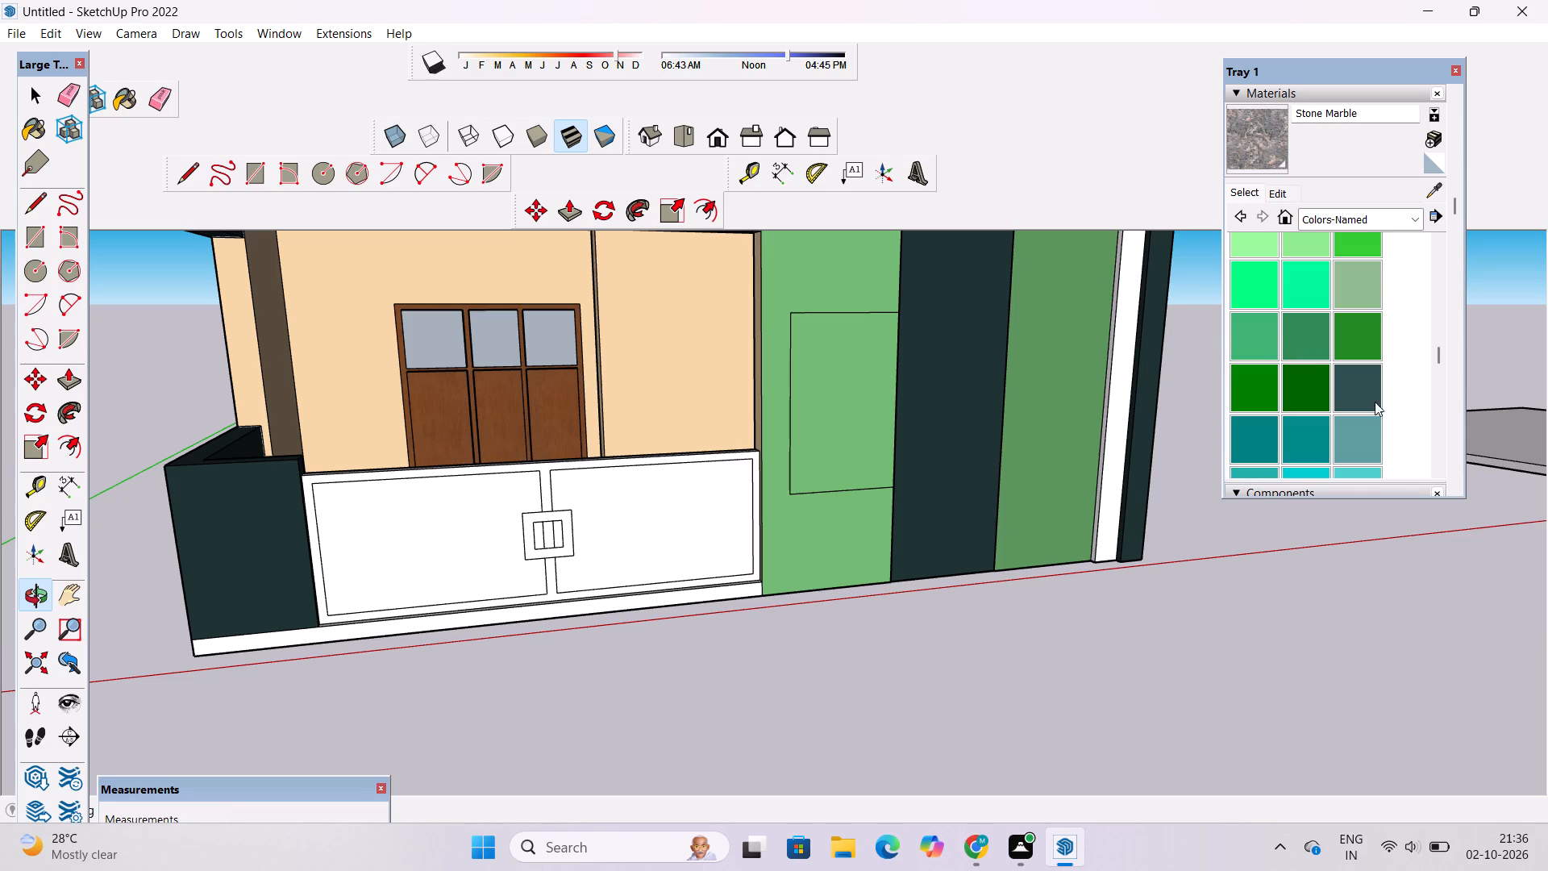
{"action": "left_click", "coordinate": [1351, 385]}
{"action": "scroll", "coordinate": [735, 469], "scroll_direction": "up", "scroll_amount": 9}
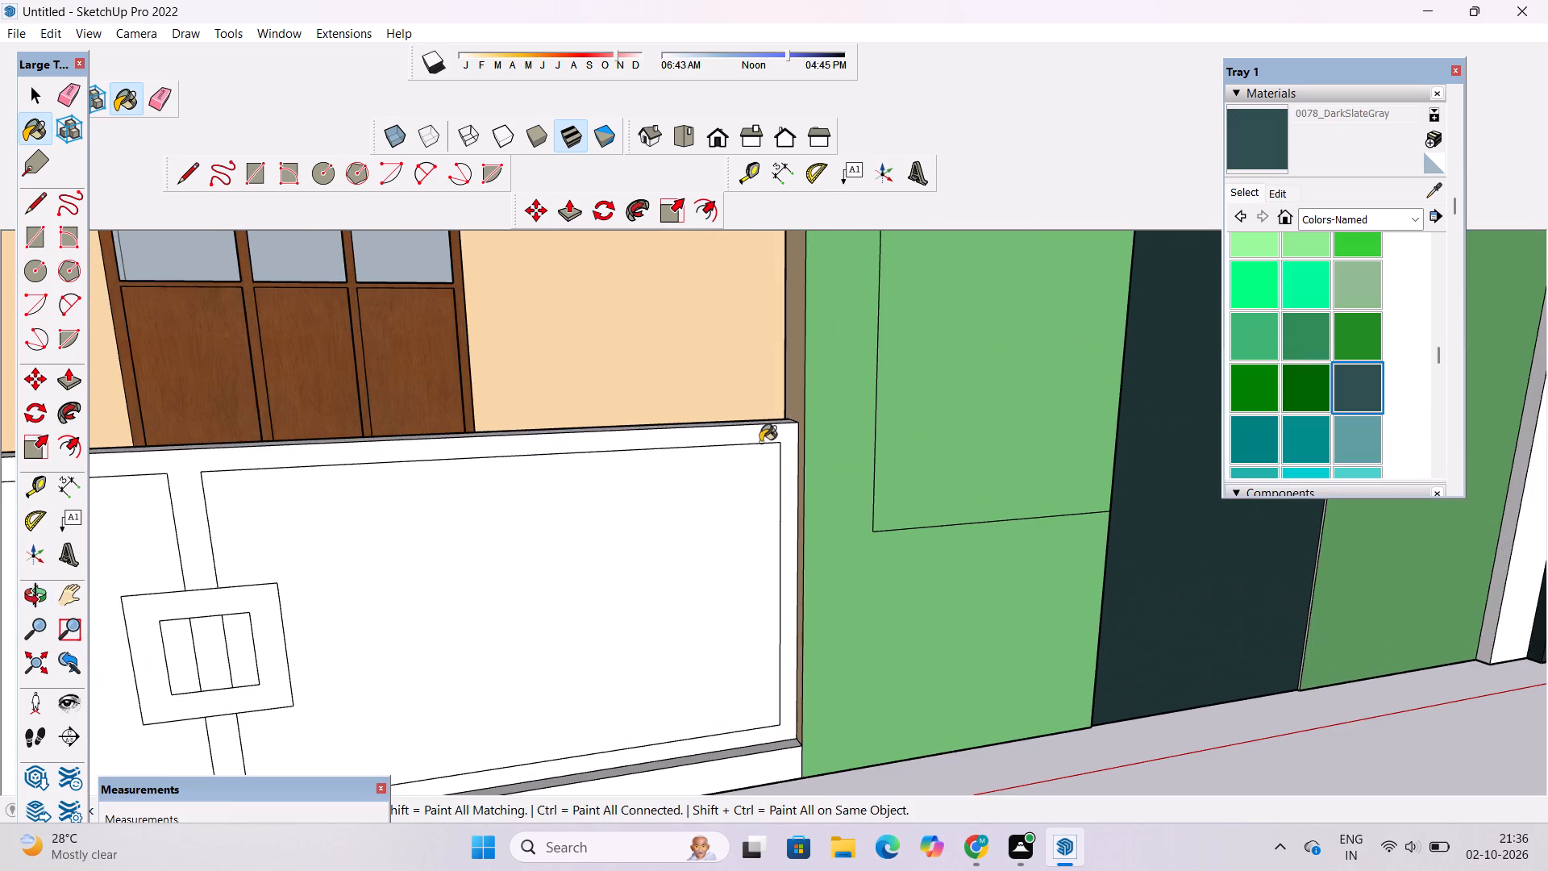
{"action": "left_click", "coordinate": [770, 434]}
Darken the gate frame's slate-grey material to a near-black green matching the dark pillars.
{"action": "left_click", "coordinate": [1273, 194]}
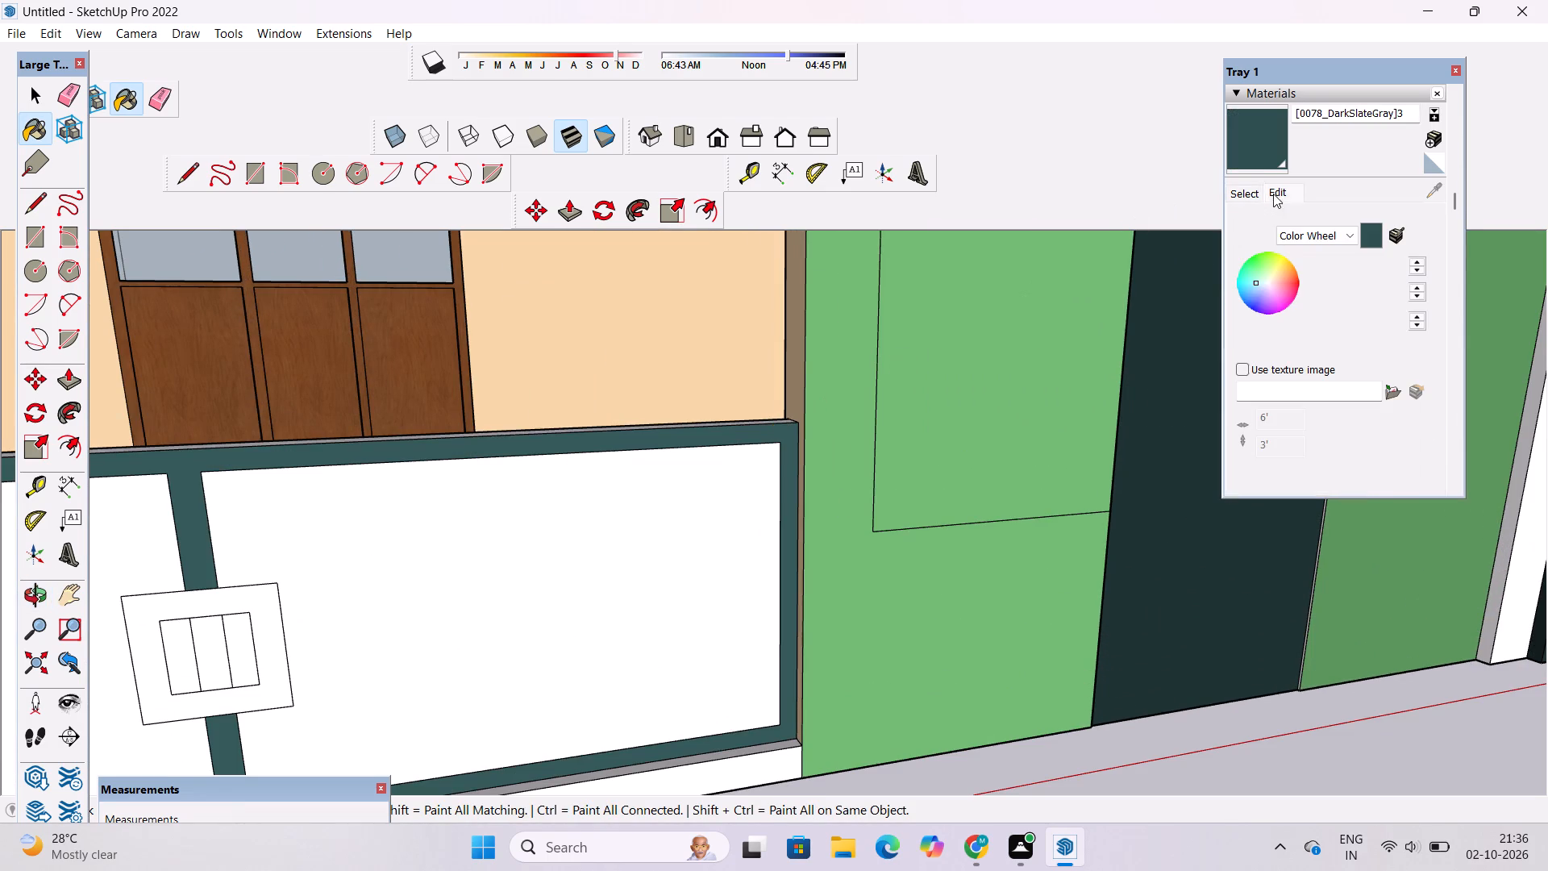
{"action": "left_click", "coordinate": [1323, 315]}
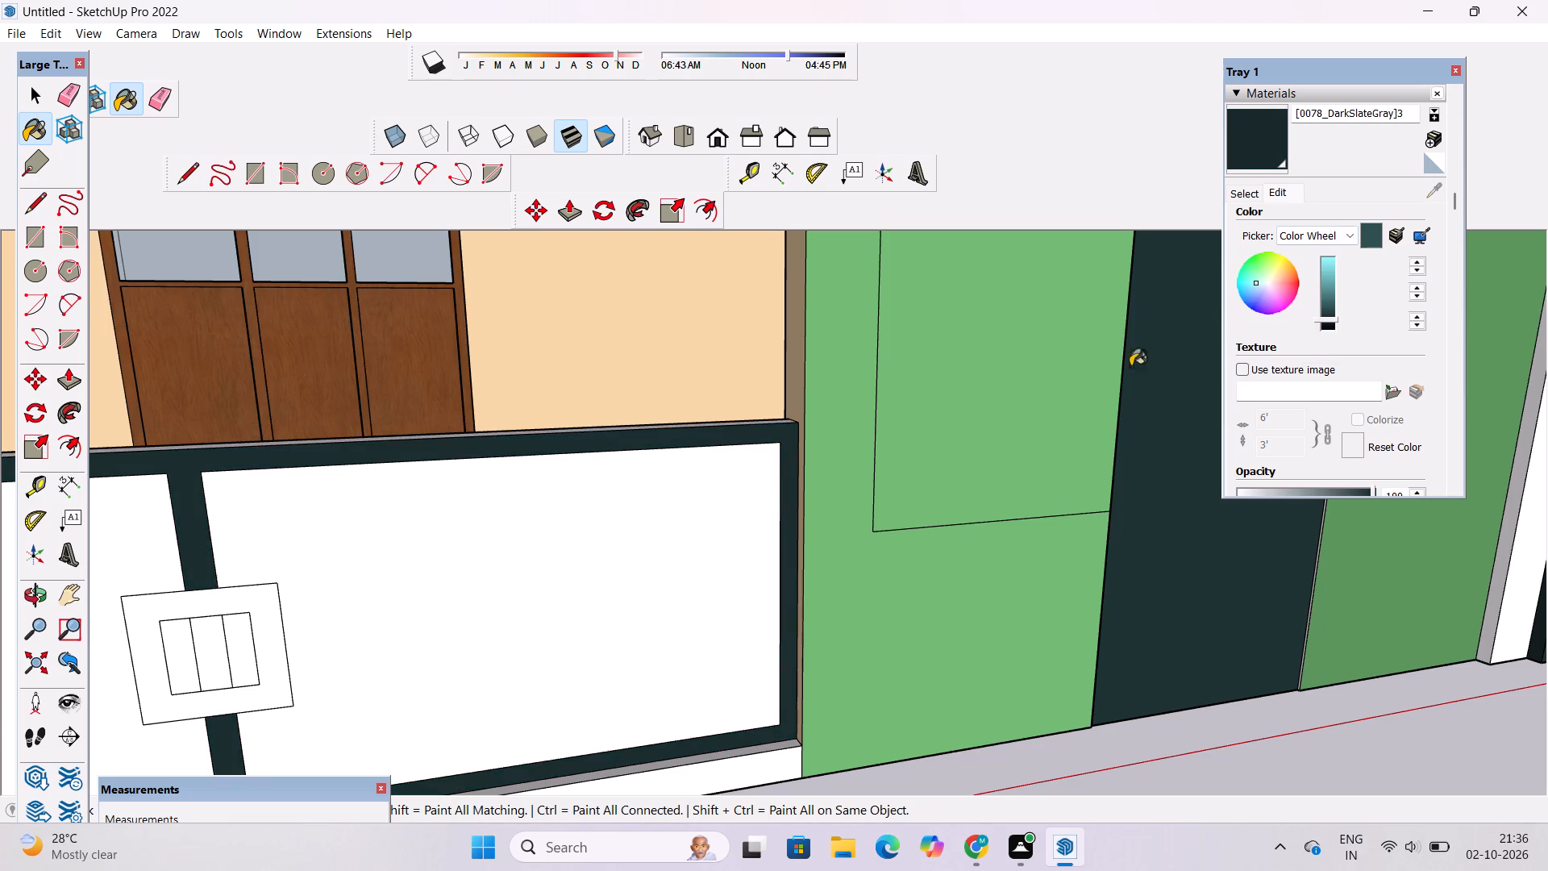
Examine the painted gate and its inner side from the front, the veranda end and the street side.
{"action": "scroll", "coordinate": [848, 439], "scroll_direction": "down", "scroll_amount": 5}
{"action": "scroll", "coordinate": [744, 477], "scroll_direction": "down", "scroll_amount": 1}
{"action": "scroll", "coordinate": [744, 477], "scroll_direction": "up", "scroll_amount": 1}
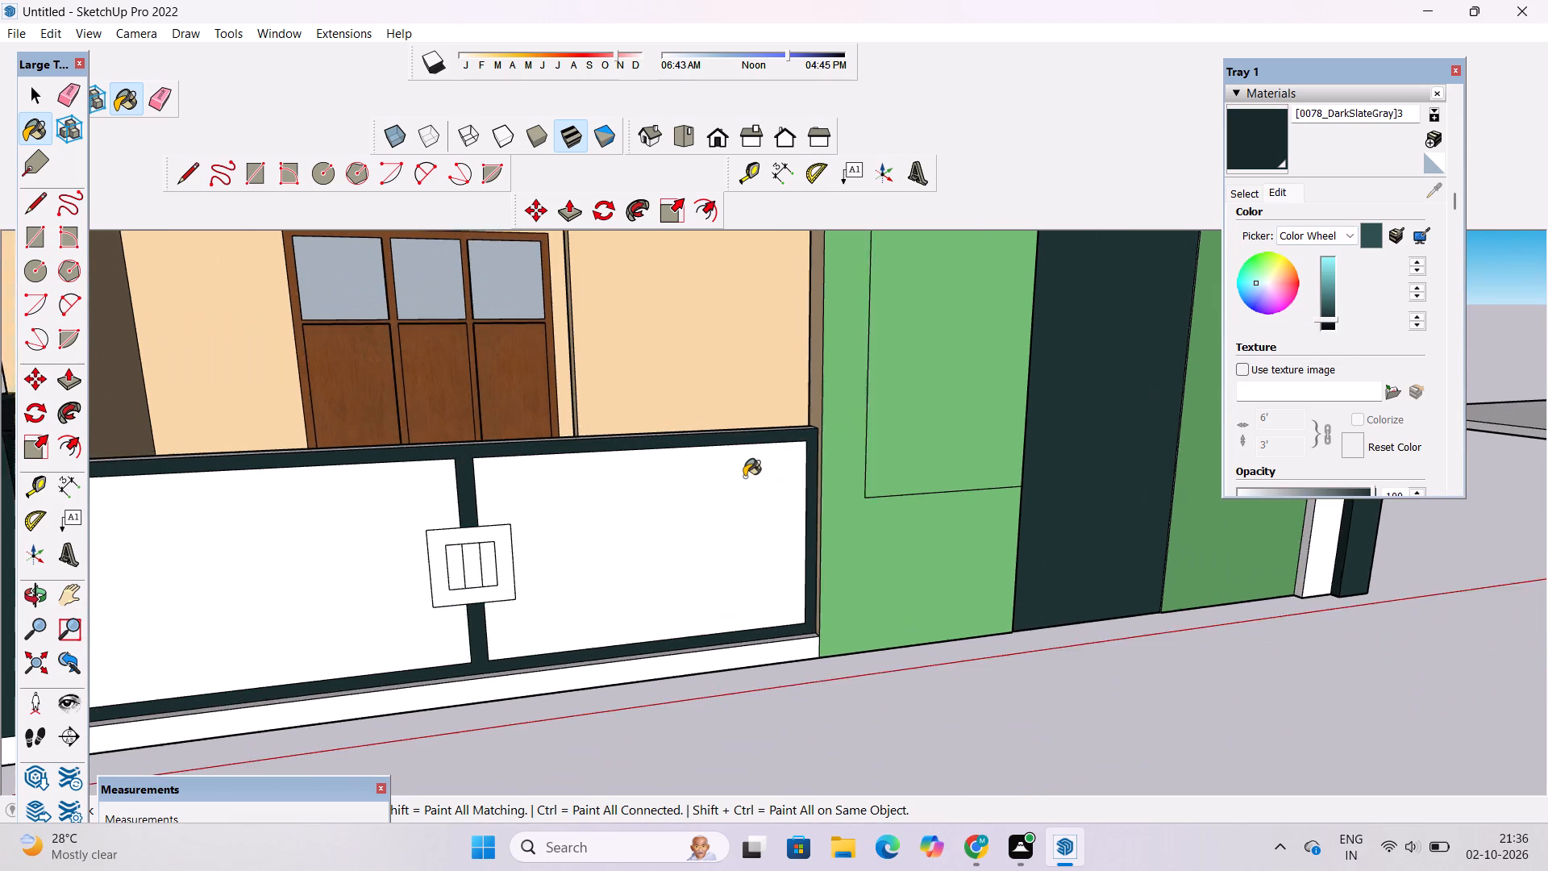
{"action": "scroll", "coordinate": [744, 477], "scroll_direction": "up", "scroll_amount": 1}
{"action": "key", "text": "o"}
{"action": "scroll", "coordinate": [744, 477], "scroll_direction": "down", "scroll_amount": 1}
{"action": "type", "text": "oo"}
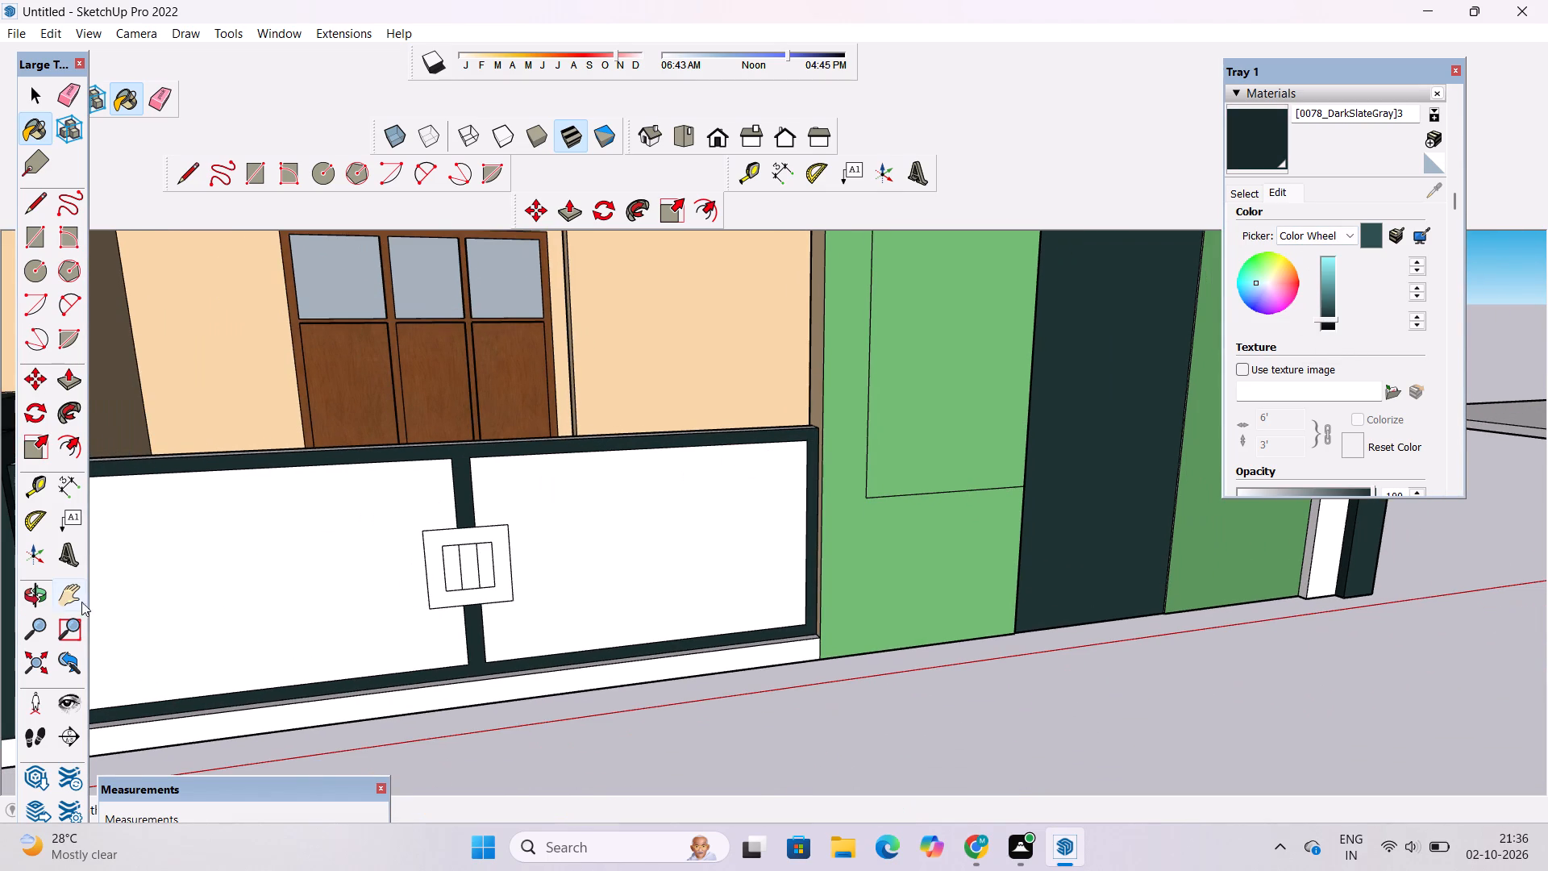
{"action": "left_click", "coordinate": [40, 593]}
{"action": "scroll", "coordinate": [395, 473], "scroll_direction": "down", "scroll_amount": 4}
{"action": "left_click_drag", "start_coordinate": [351, 485], "coordinate": [842, 529]}
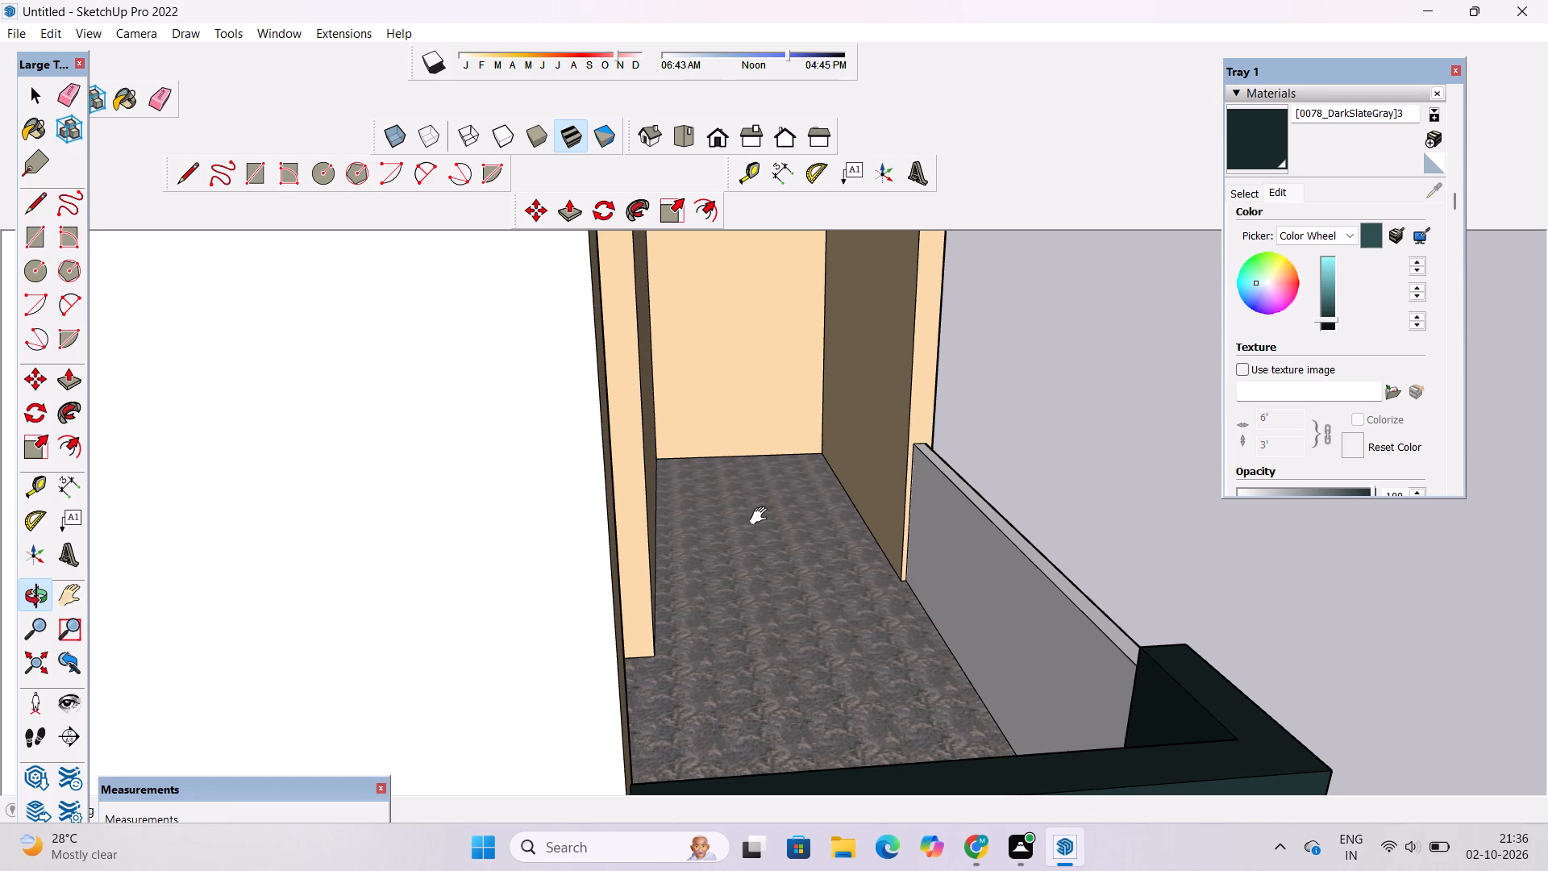
{"action": "left_click_drag", "start_coordinate": [762, 516], "coordinate": [701, 503], "text": "shift"}
{"action": "left_click_drag", "start_coordinate": [868, 500], "coordinate": [697, 427], "text": "shift"}
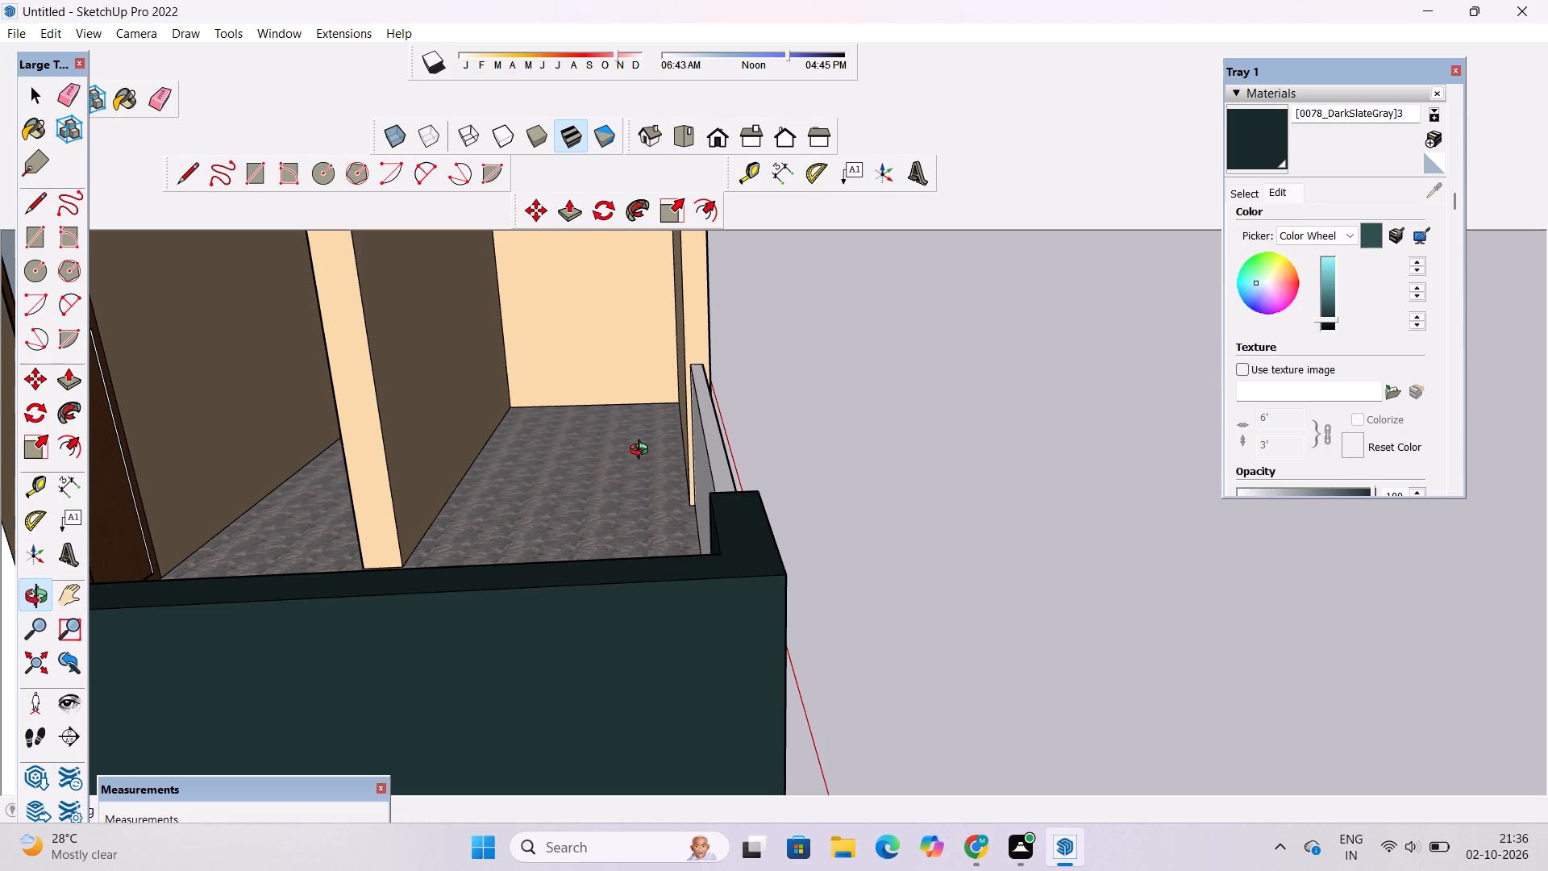
{"action": "scroll", "coordinate": [643, 452], "scroll_direction": "down", "scroll_amount": 1}
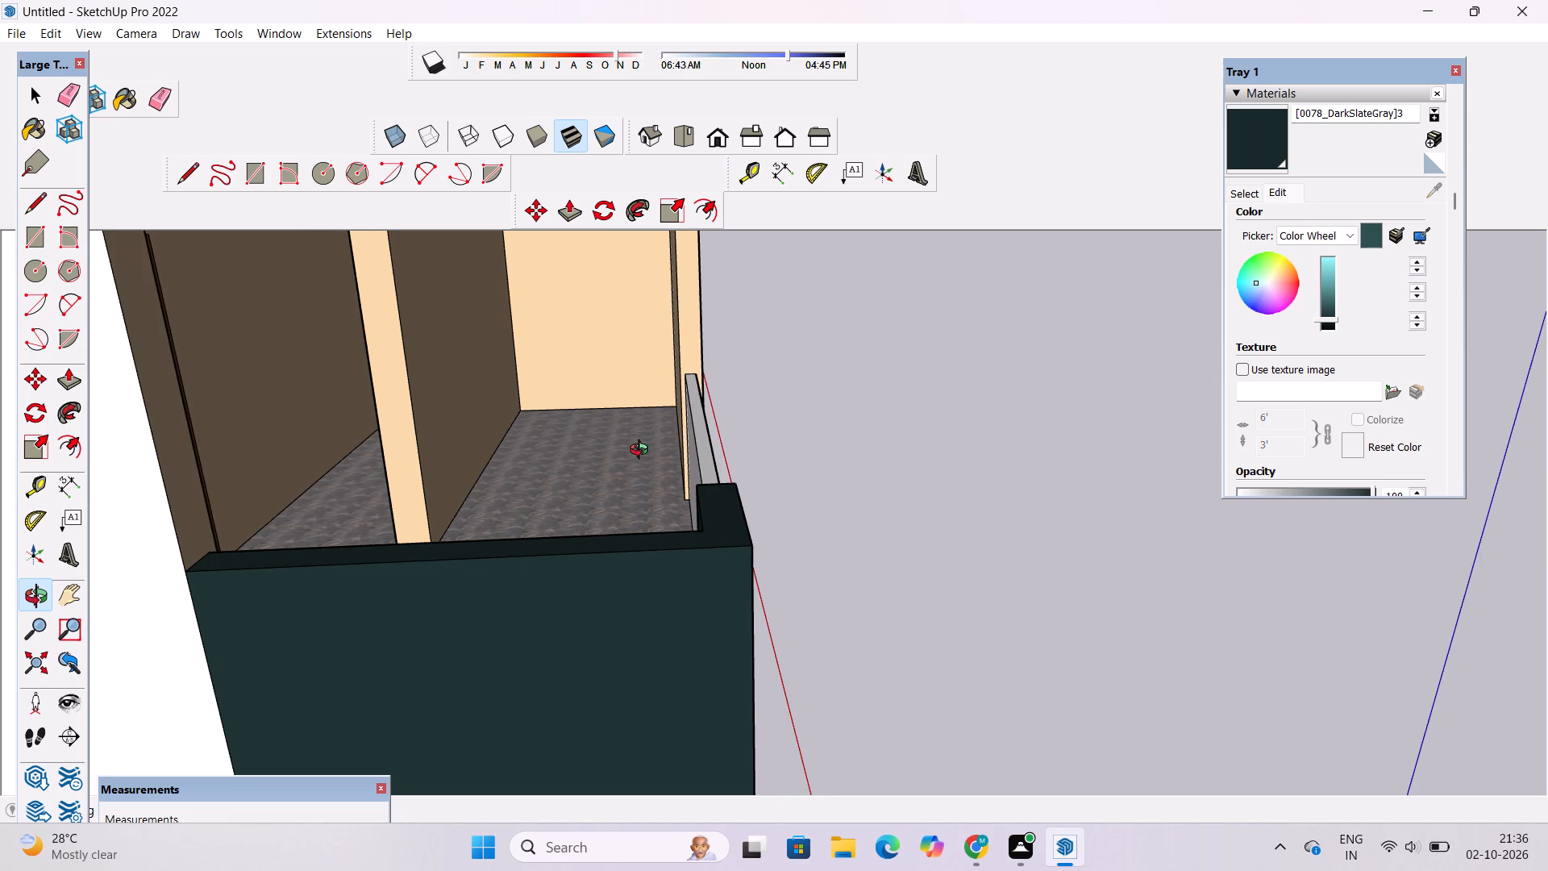
{"action": "scroll", "coordinate": [622, 454], "scroll_direction": "down", "scroll_amount": 5}
{"action": "scroll", "coordinate": [653, 483], "scroll_direction": "up", "scroll_amount": 4}
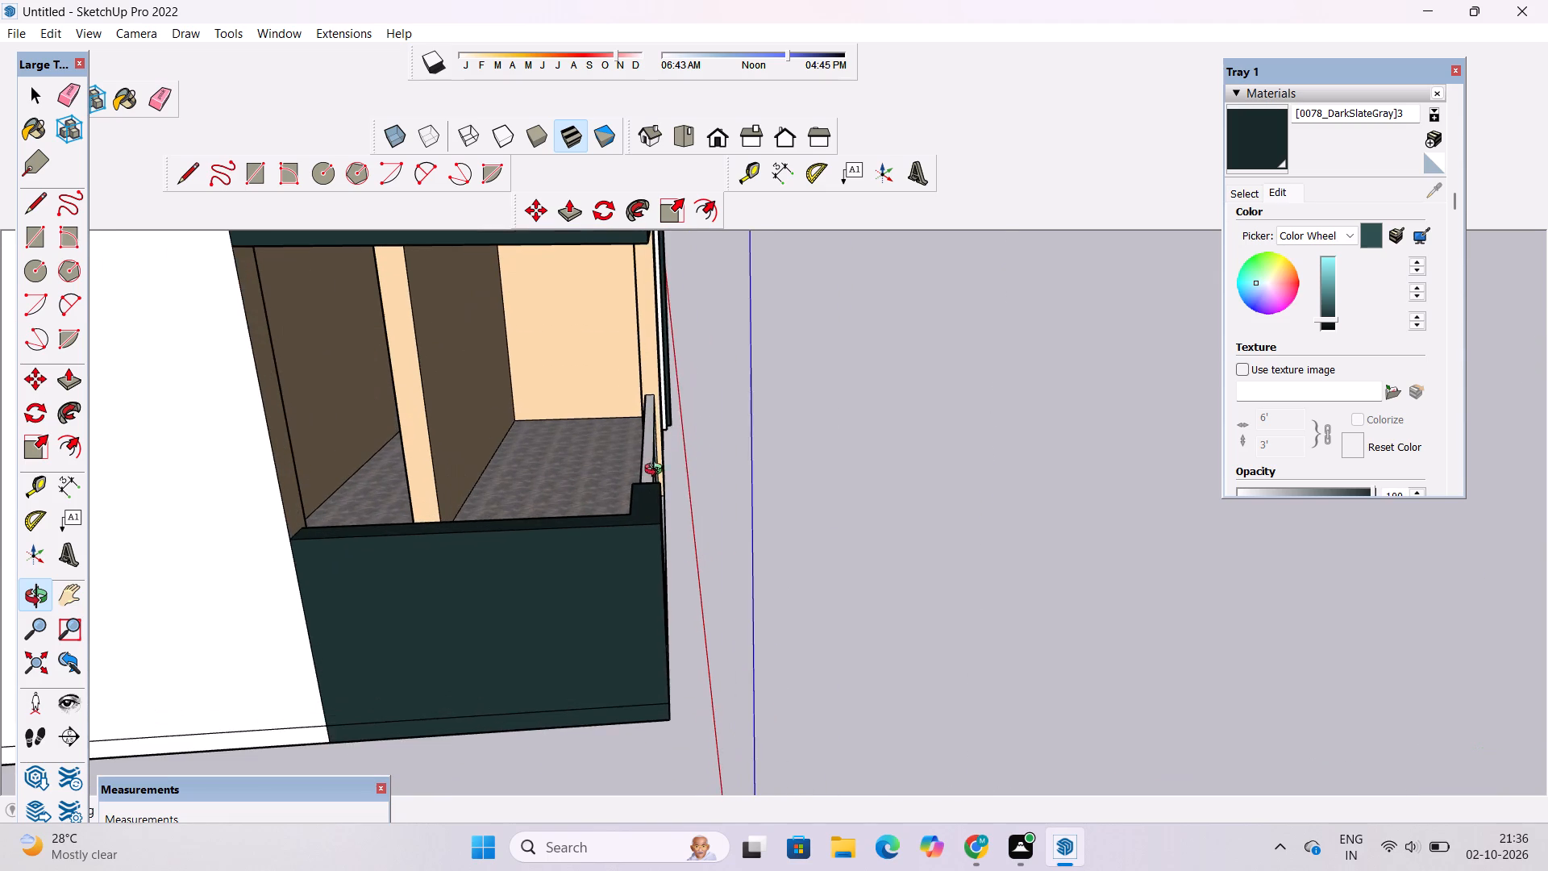
{"action": "left_click_drag", "start_coordinate": [714, 415], "coordinate": [691, 437]}
{"action": "left_click_drag", "start_coordinate": [689, 438], "coordinate": [679, 456], "text": "shift"}
{"action": "scroll", "coordinate": [678, 458], "scroll_direction": "up", "scroll_amount": 2}
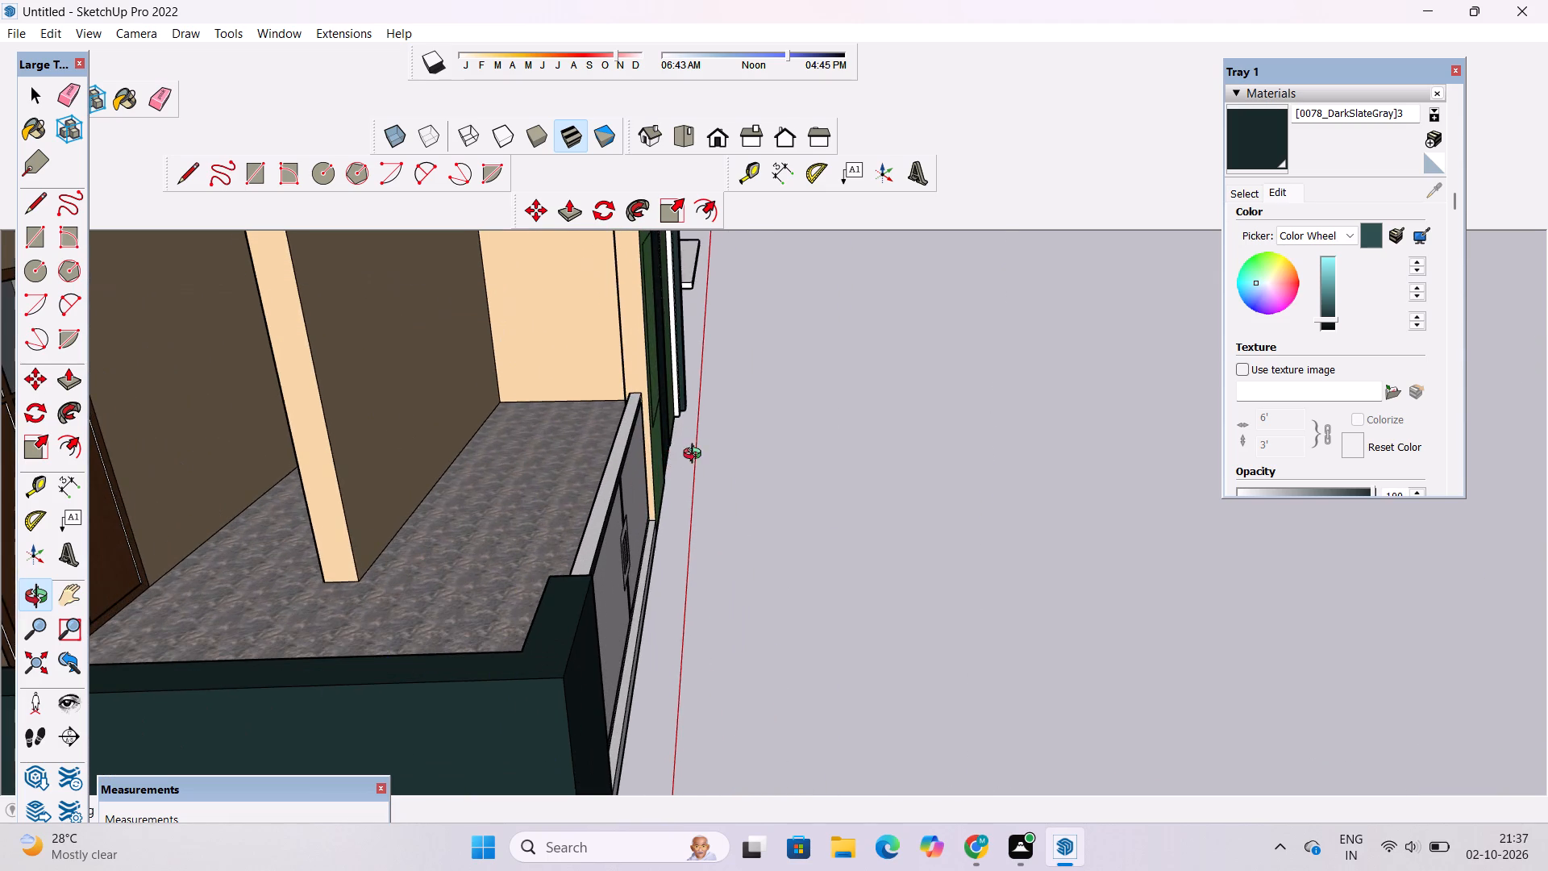
{"action": "left_click_drag", "start_coordinate": [697, 455], "coordinate": [604, 471]}
{"action": "scroll", "coordinate": [601, 468], "scroll_direction": "down", "scroll_amount": 2}
{"action": "left_click_drag", "start_coordinate": [699, 468], "coordinate": [640, 471]}
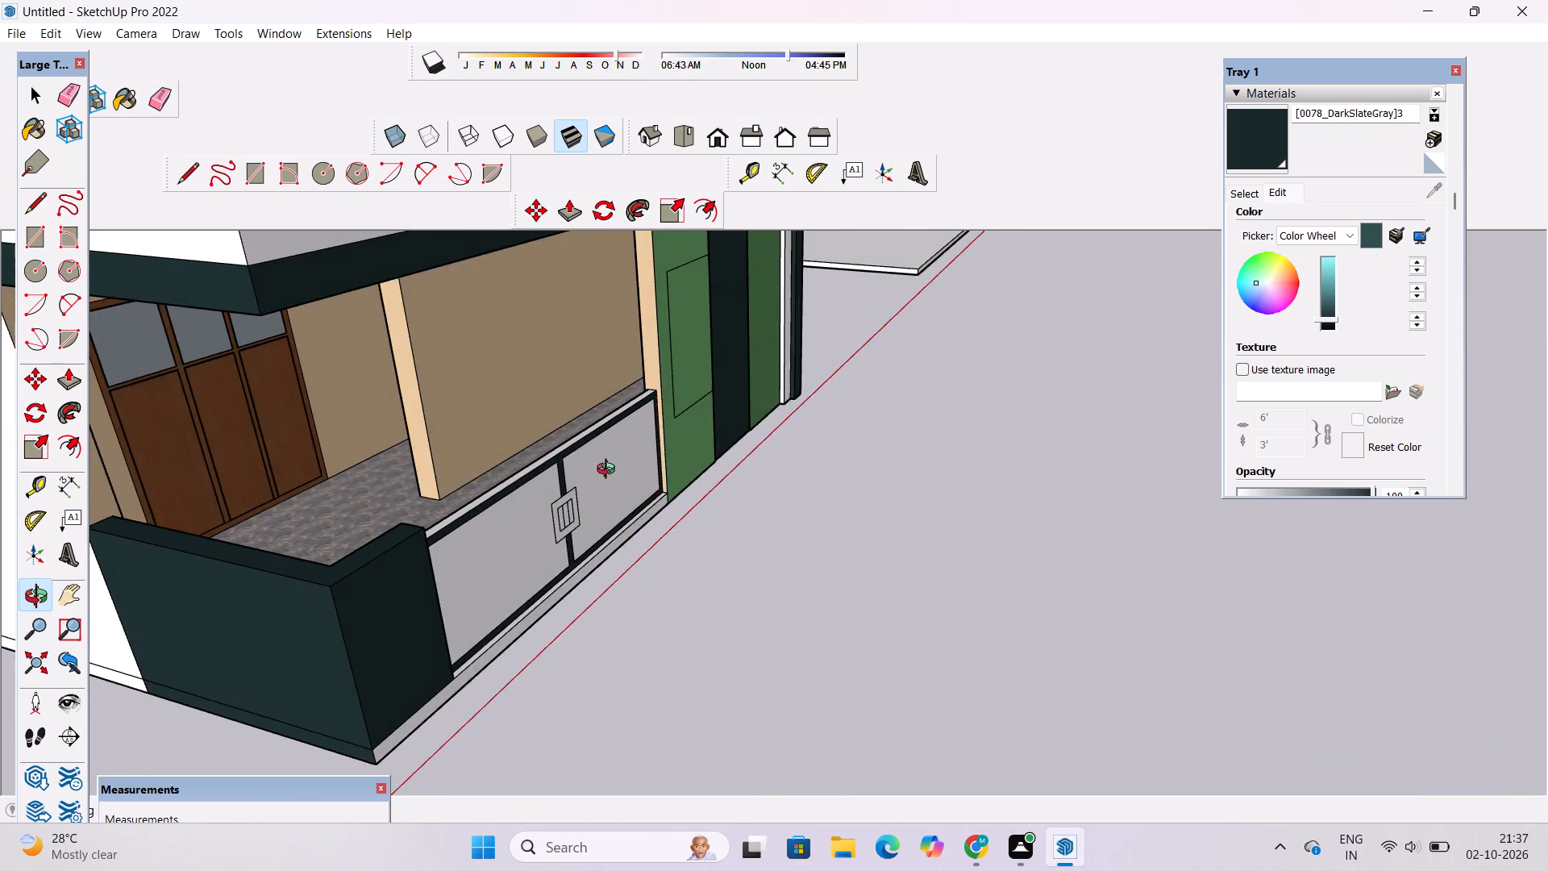
{"action": "scroll", "coordinate": [596, 475], "scroll_direction": "up", "scroll_amount": 3}
{"action": "left_click_drag", "start_coordinate": [546, 473], "coordinate": [646, 462], "text": "shift"}
{"action": "left_click_drag", "start_coordinate": [586, 473], "coordinate": [850, 473]}
{"action": "left_click_drag", "start_coordinate": [850, 473], "coordinate": [748, 473]}
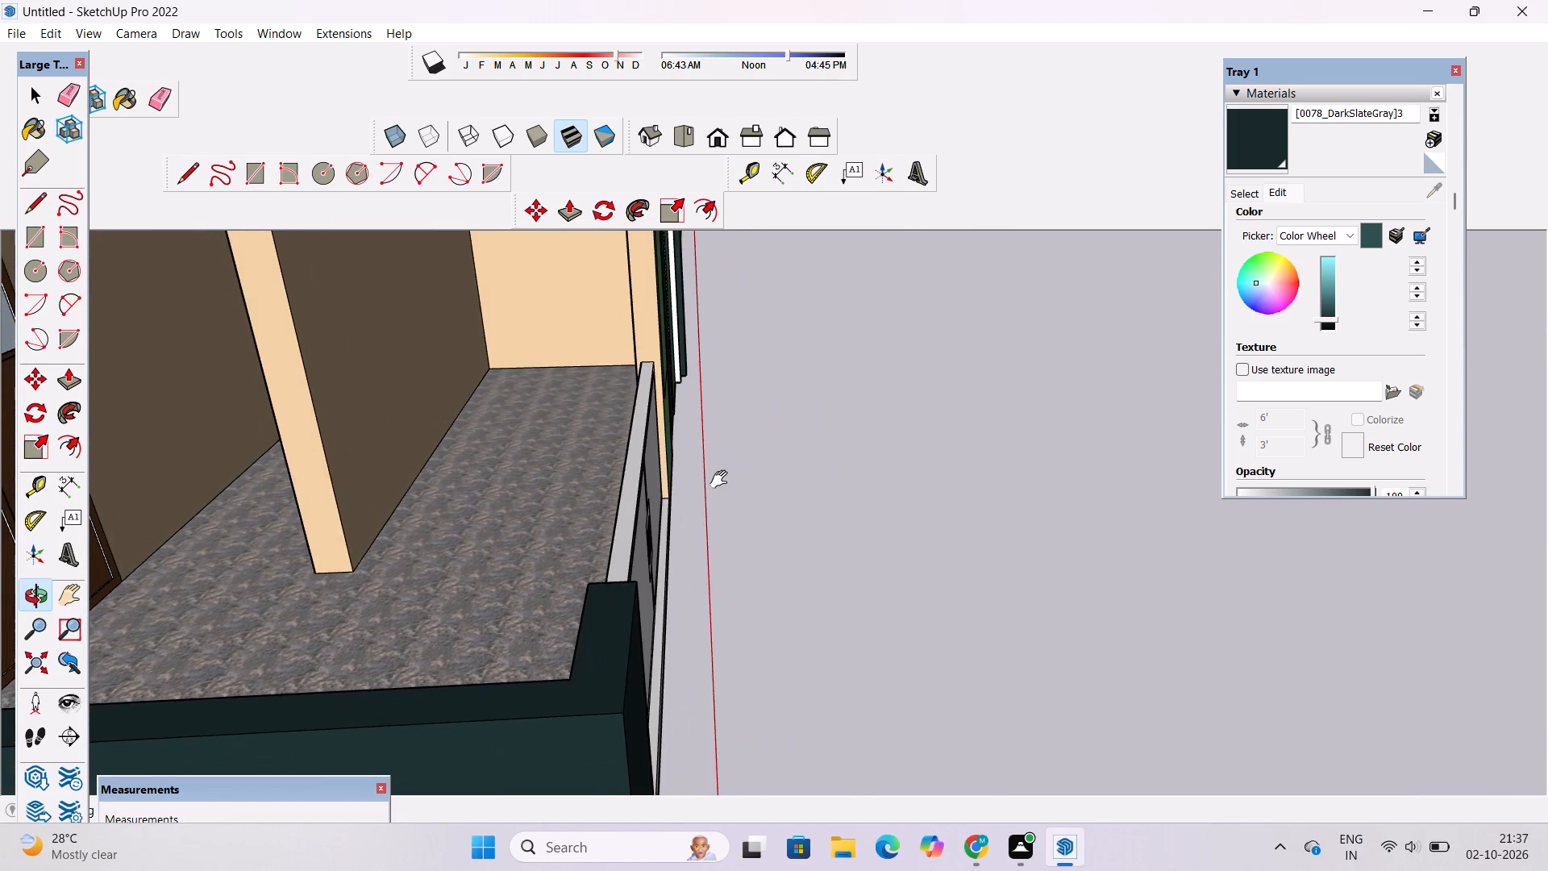
{"action": "left_click_drag", "start_coordinate": [722, 480], "coordinate": [721, 471], "text": "shift"}
{"action": "scroll", "coordinate": [721, 471], "scroll_direction": "down", "scroll_amount": 3}
{"action": "left_click_drag", "start_coordinate": [787, 469], "coordinate": [714, 494]}
{"action": "scroll", "coordinate": [644, 498], "scroll_direction": "up", "scroll_amount": 2}
{"action": "left_click_drag", "start_coordinate": [735, 501], "coordinate": [688, 480]}
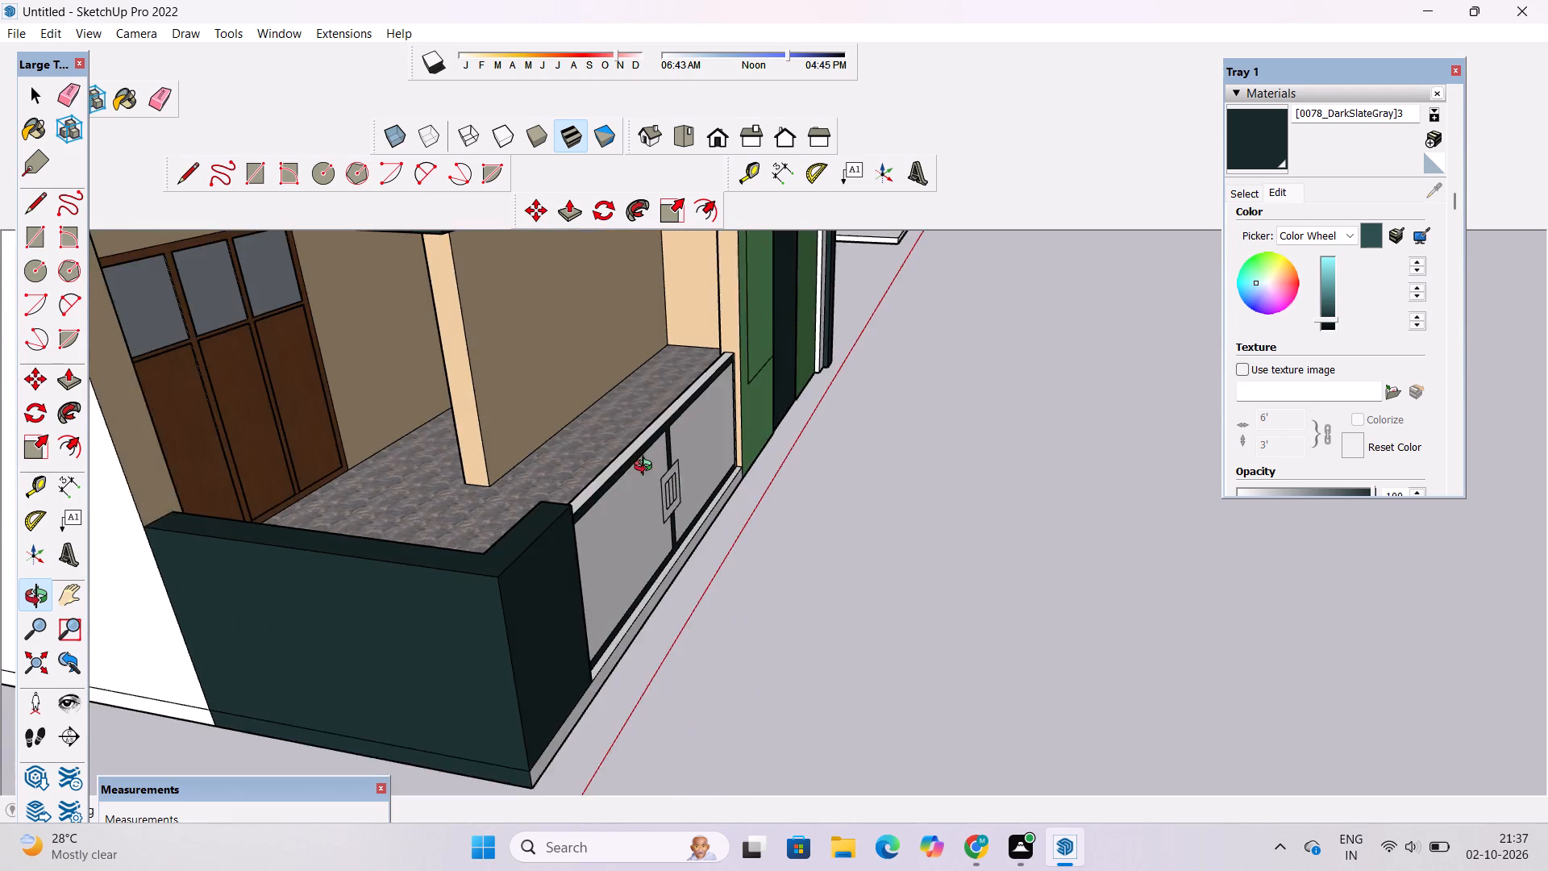
{"action": "scroll", "coordinate": [647, 468], "scroll_direction": "up", "scroll_amount": 4}
{"action": "left_click_drag", "start_coordinate": [712, 490], "coordinate": [686, 486]}
{"action": "scroll", "coordinate": [676, 481], "scroll_direction": "up", "scroll_amount": 3}
{"action": "left_click_drag", "start_coordinate": [750, 481], "coordinate": [652, 471]}
{"action": "left_click_drag", "start_coordinate": [646, 464], "coordinate": [716, 531], "text": "shift"}
{"action": "left_click_drag", "start_coordinate": [716, 531], "coordinate": [677, 480], "text": "shift"}
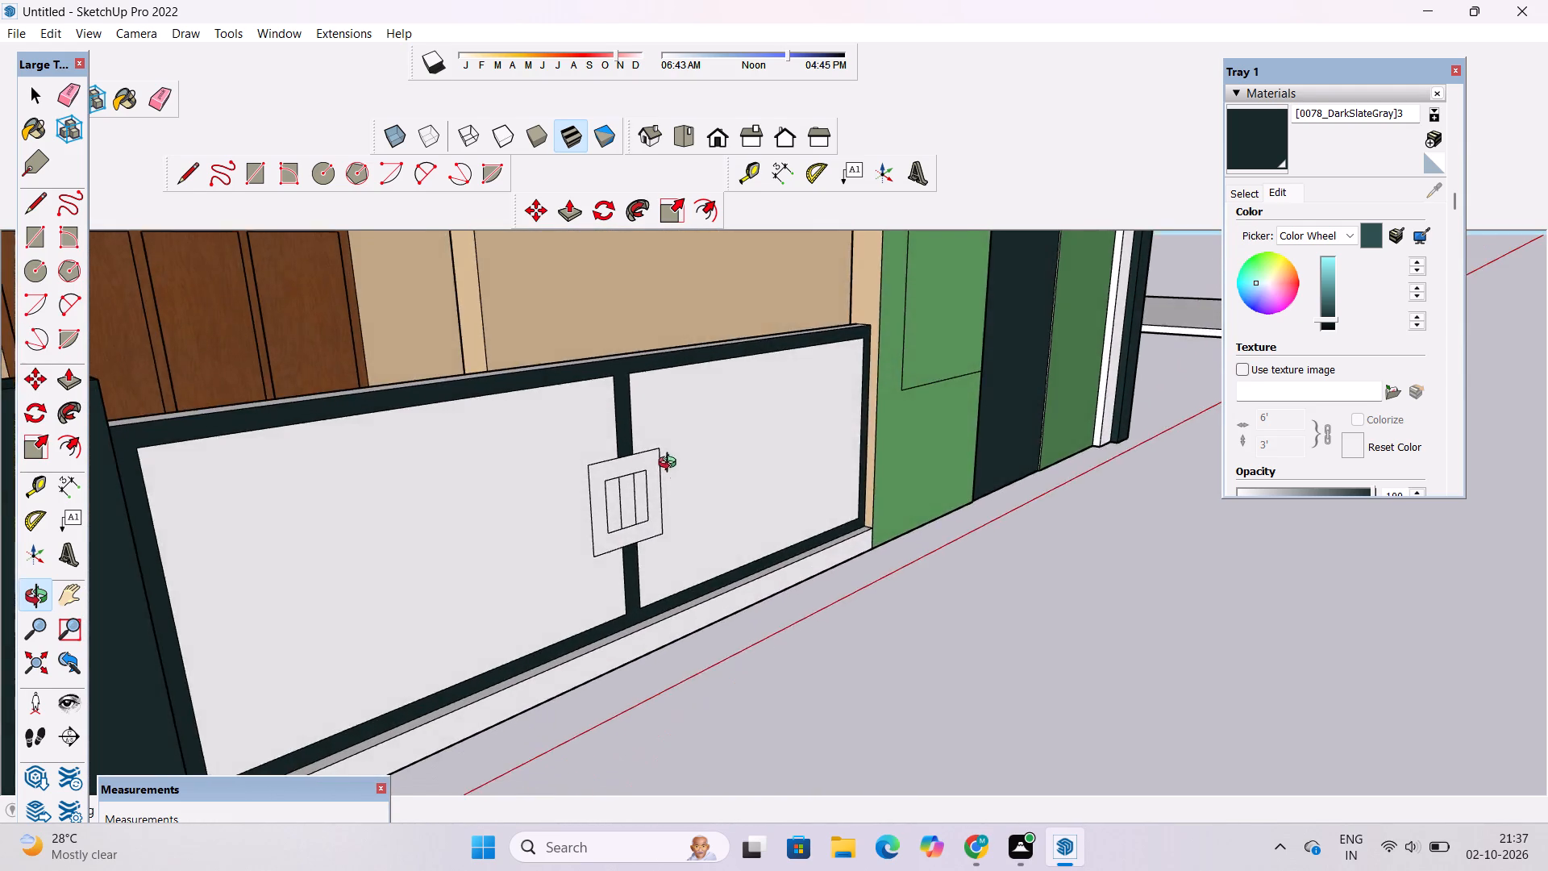
{"action": "scroll", "coordinate": [667, 464], "scroll_direction": "down", "scroll_amount": 5}
{"action": "scroll", "coordinate": [665, 452], "scroll_direction": "up", "scroll_amount": 2}
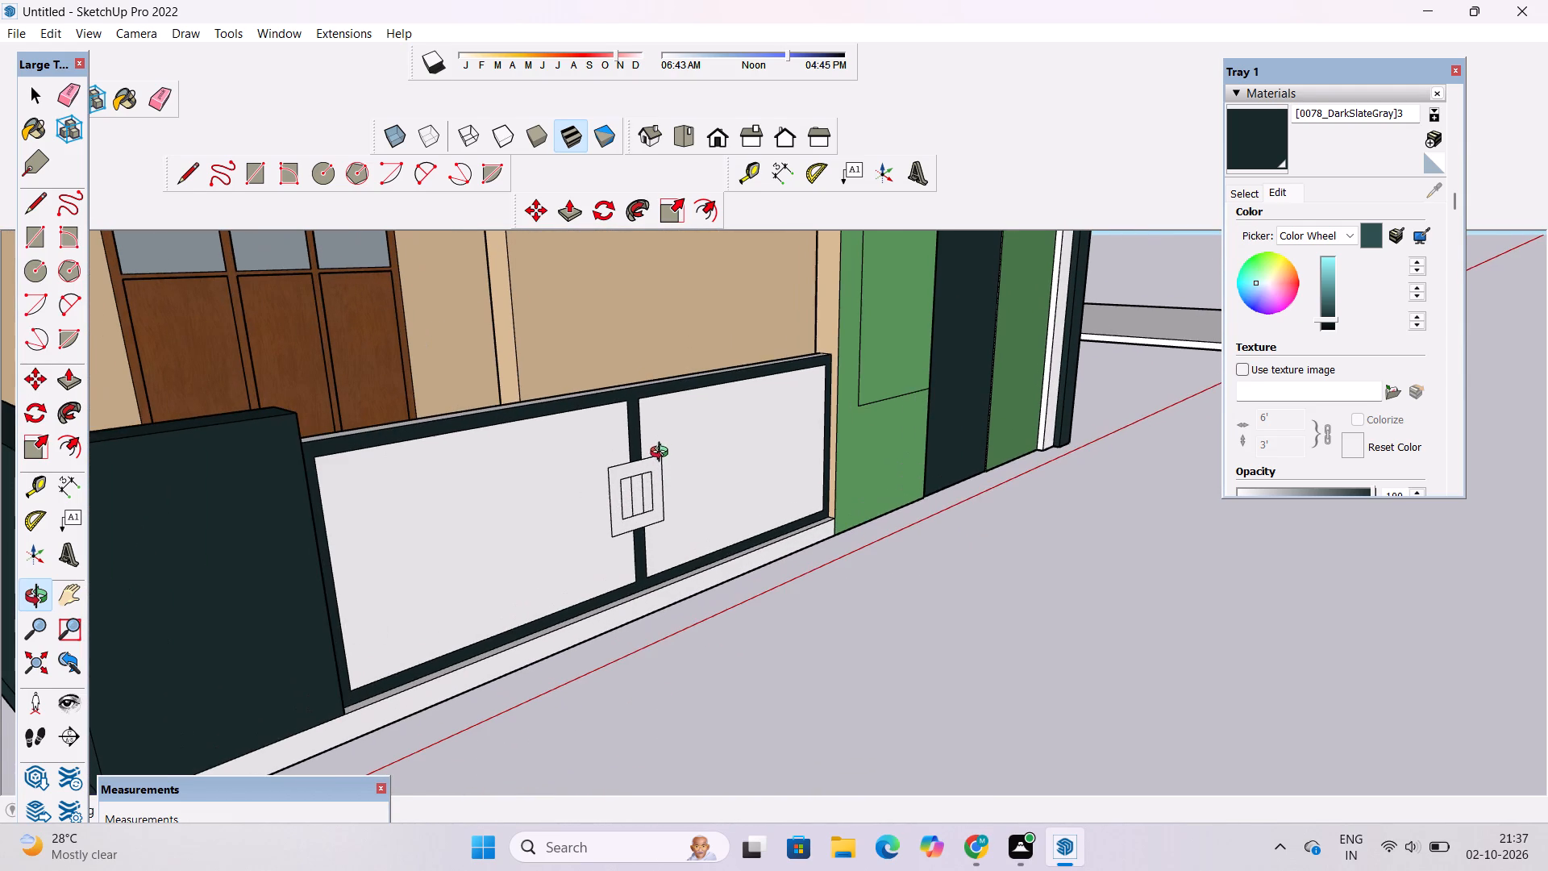
{"action": "scroll", "coordinate": [742, 494], "scroll_direction": "up", "scroll_amount": 1}
{"action": "left_click_drag", "start_coordinate": [763, 527], "coordinate": [728, 498]}
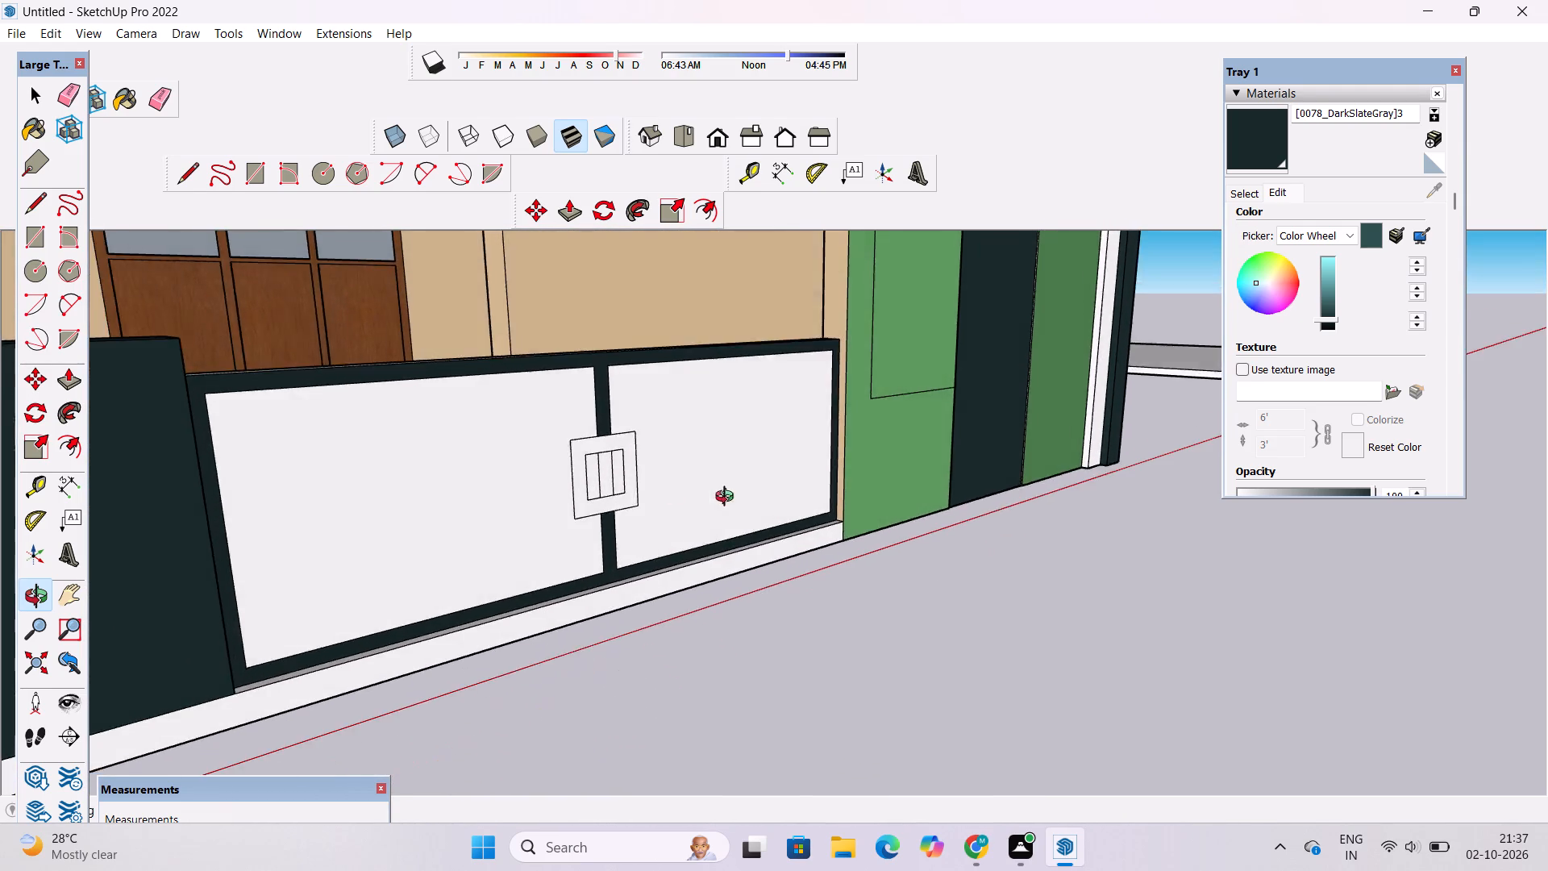
{"action": "scroll", "coordinate": [651, 511], "scroll_direction": "down", "scroll_amount": 6}
{"action": "scroll", "coordinate": [1133, 278], "scroll_direction": "up", "scroll_amount": 1}
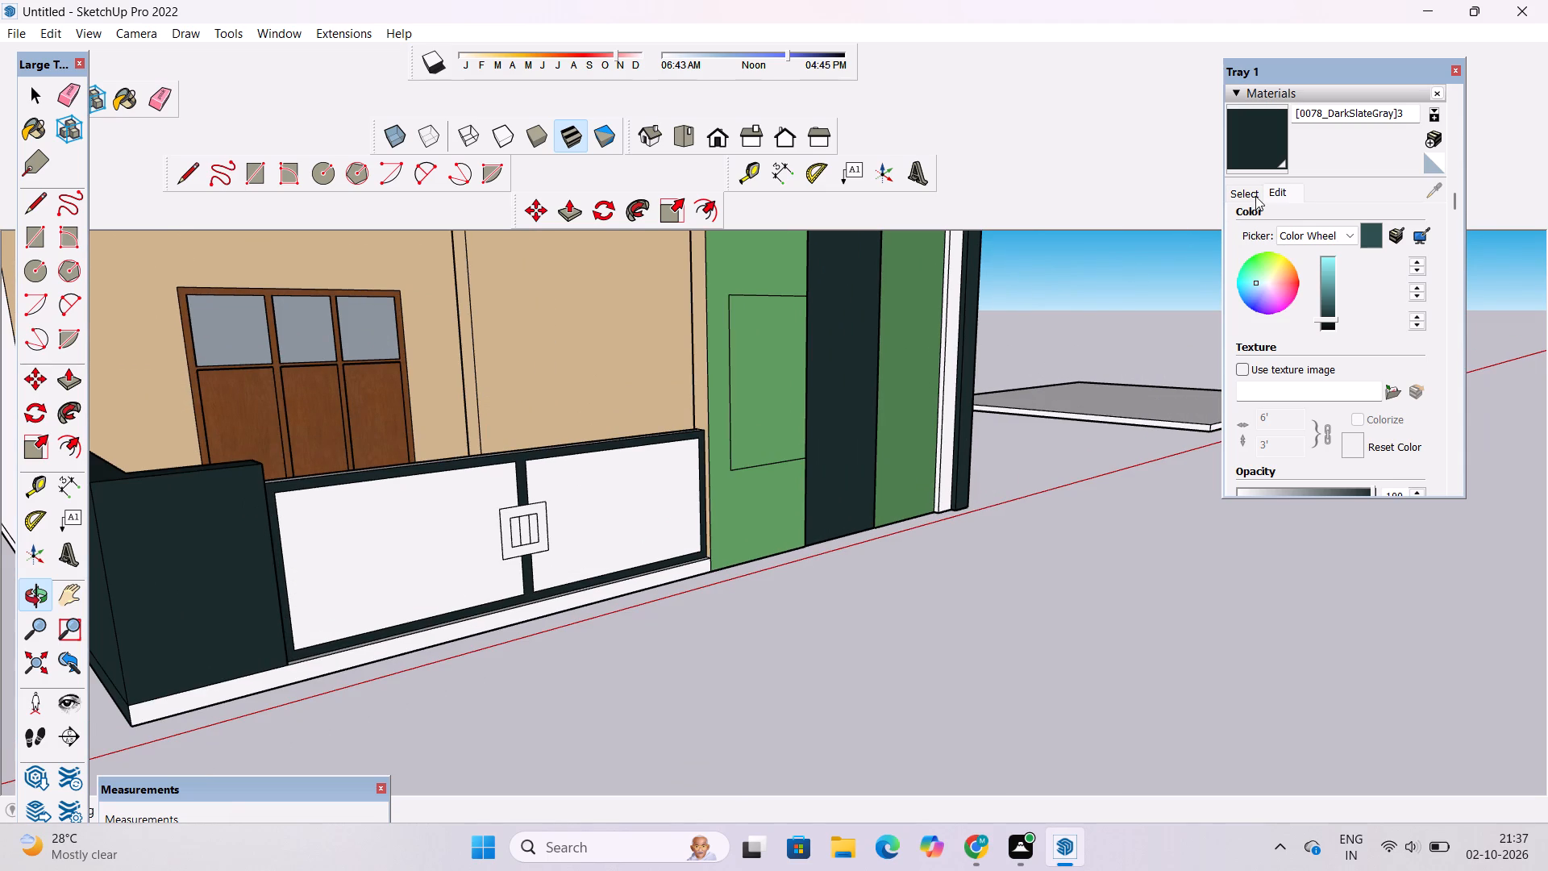
Paint both large gate panels beside the central strip with Siding Rusty Metal from the Brick, Cladding and Siding collection.
{"action": "left_click", "coordinate": [1255, 196]}
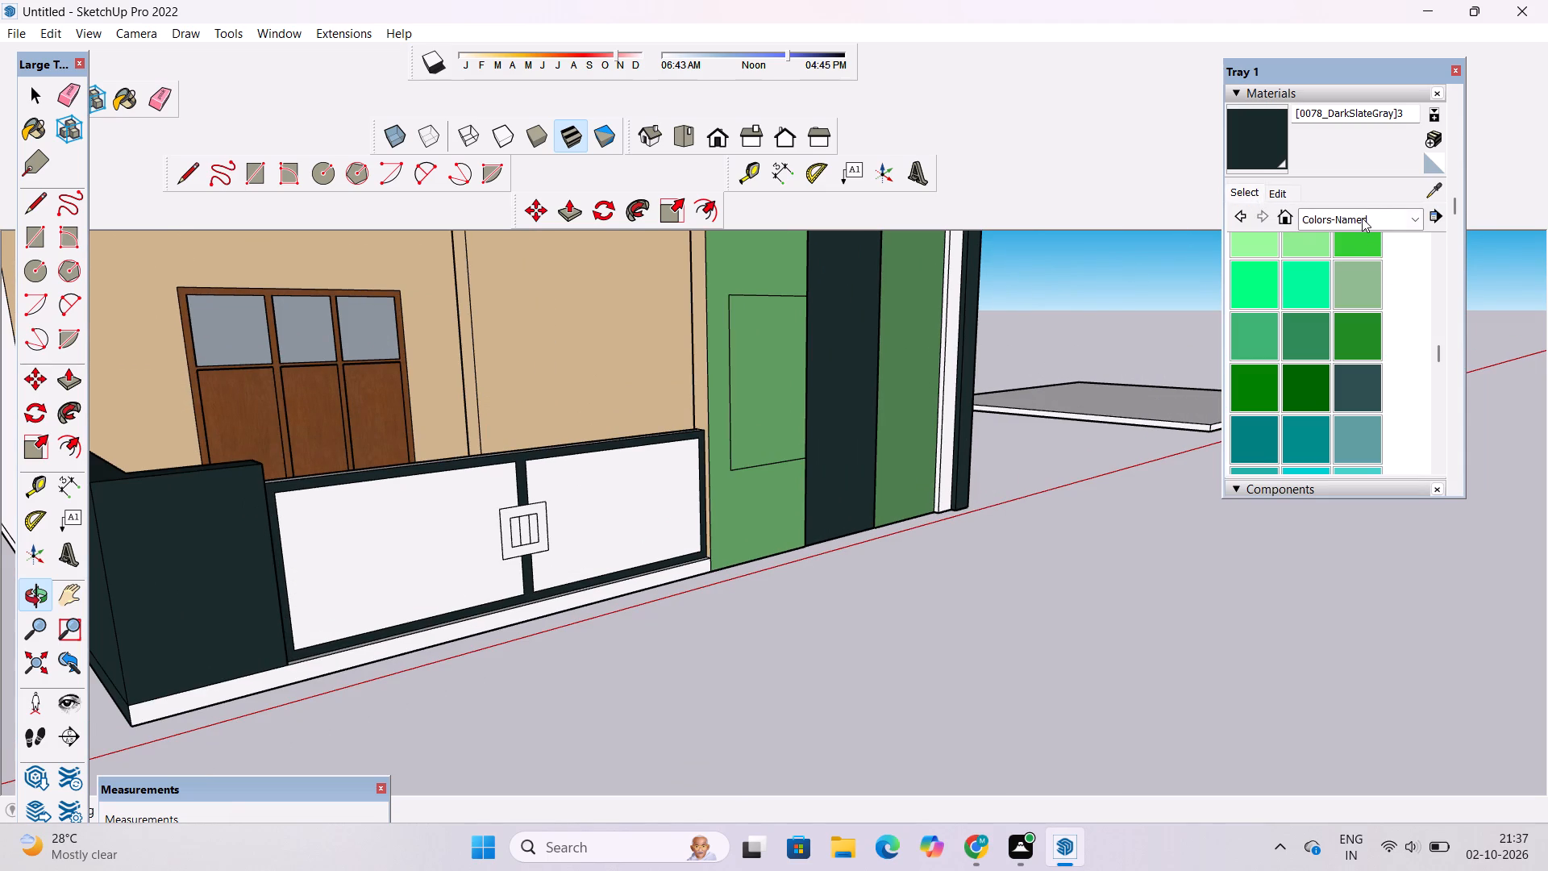
{"action": "left_click", "coordinate": [1362, 218]}
{"action": "left_click", "coordinate": [1363, 253]}
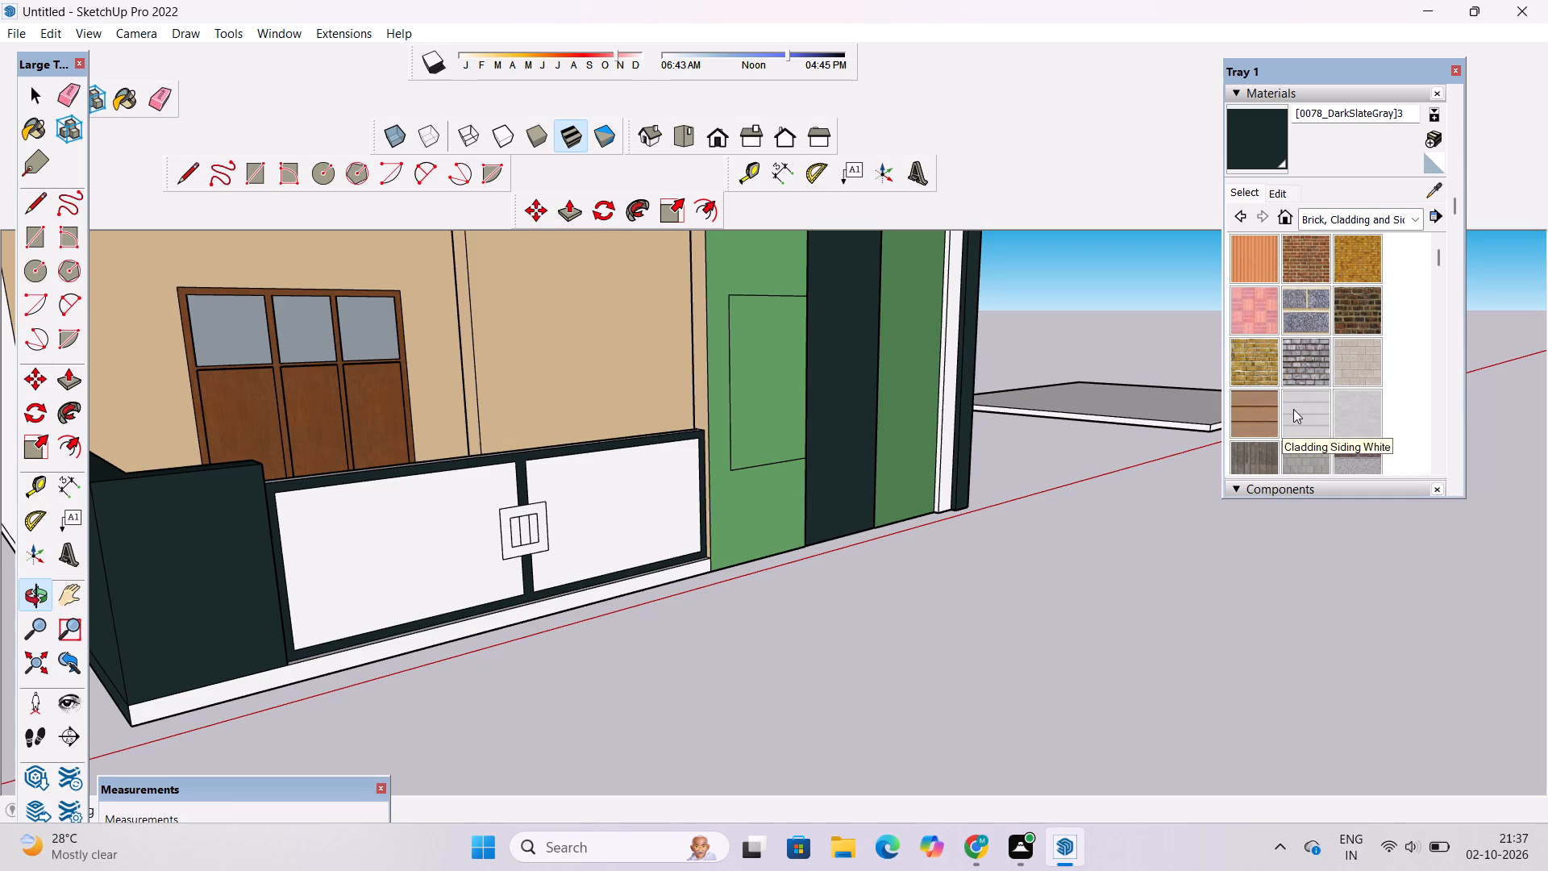
{"action": "scroll", "coordinate": [1293, 409], "scroll_direction": "down", "scroll_amount": 2}
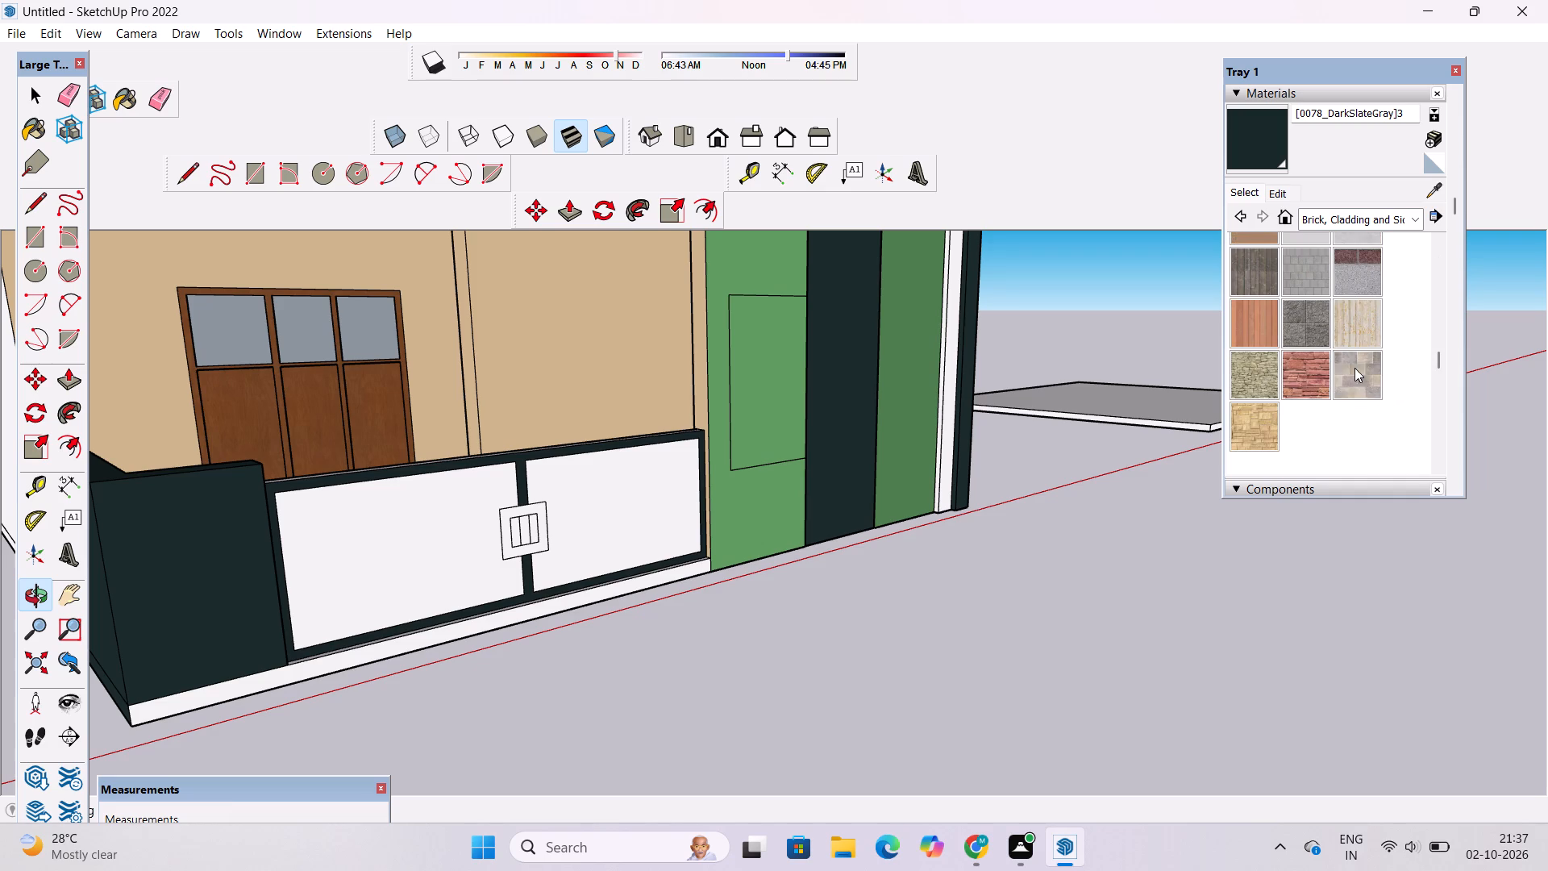
{"action": "scroll", "coordinate": [1367, 323], "scroll_direction": "up", "scroll_amount": 1}
{"action": "left_click", "coordinate": [1364, 410]}
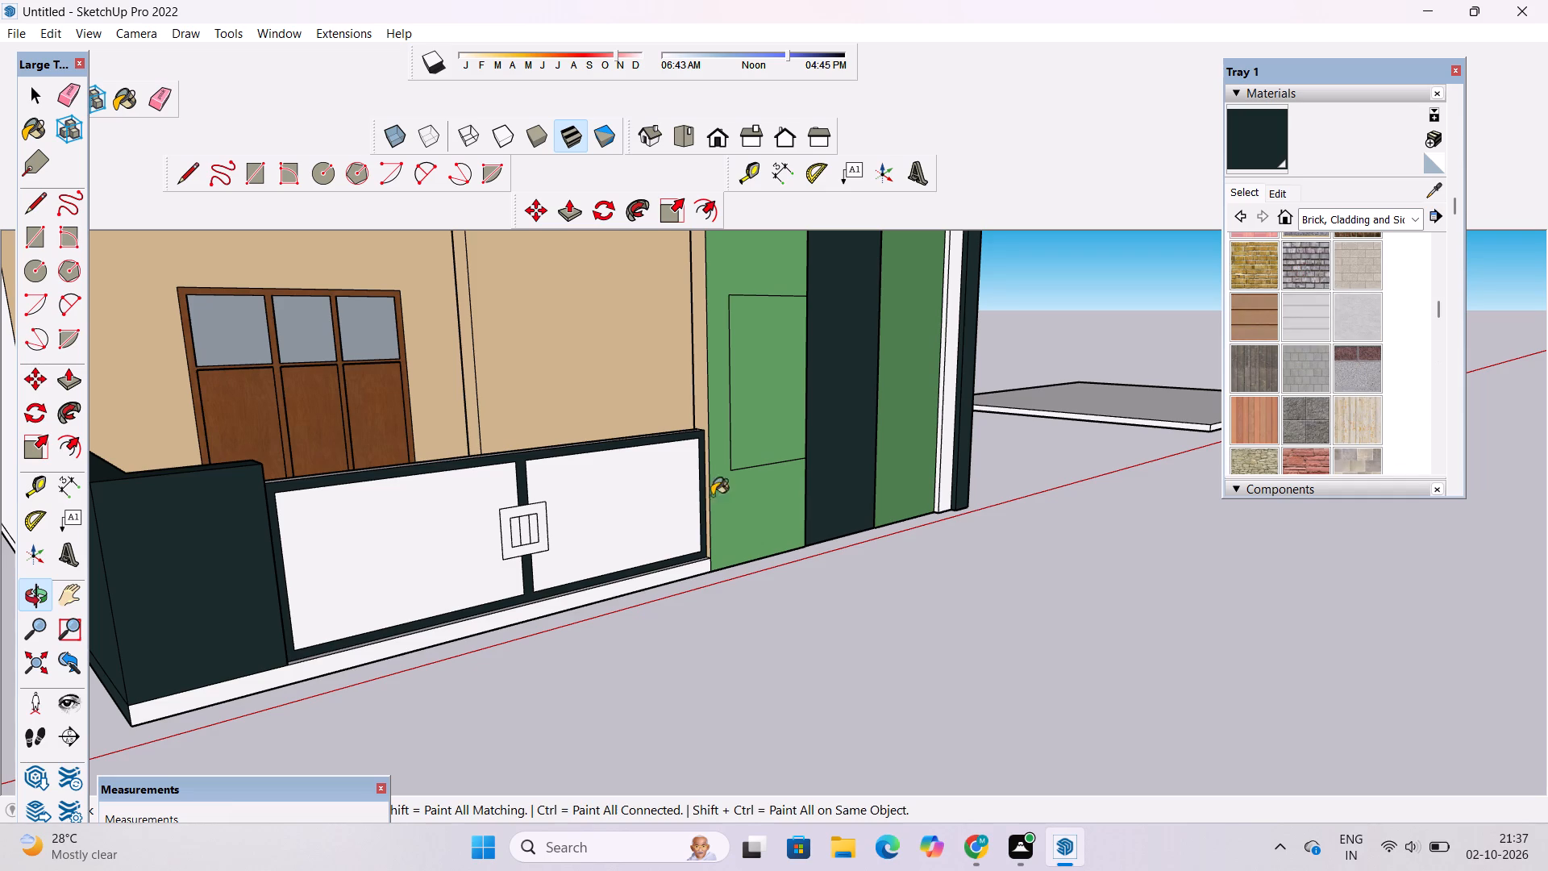
{"action": "left_click", "coordinate": [444, 544]}
{"action": "left_click", "coordinate": [663, 484]}
{"action": "scroll", "coordinate": [664, 486], "scroll_direction": "down", "scroll_amount": 4}
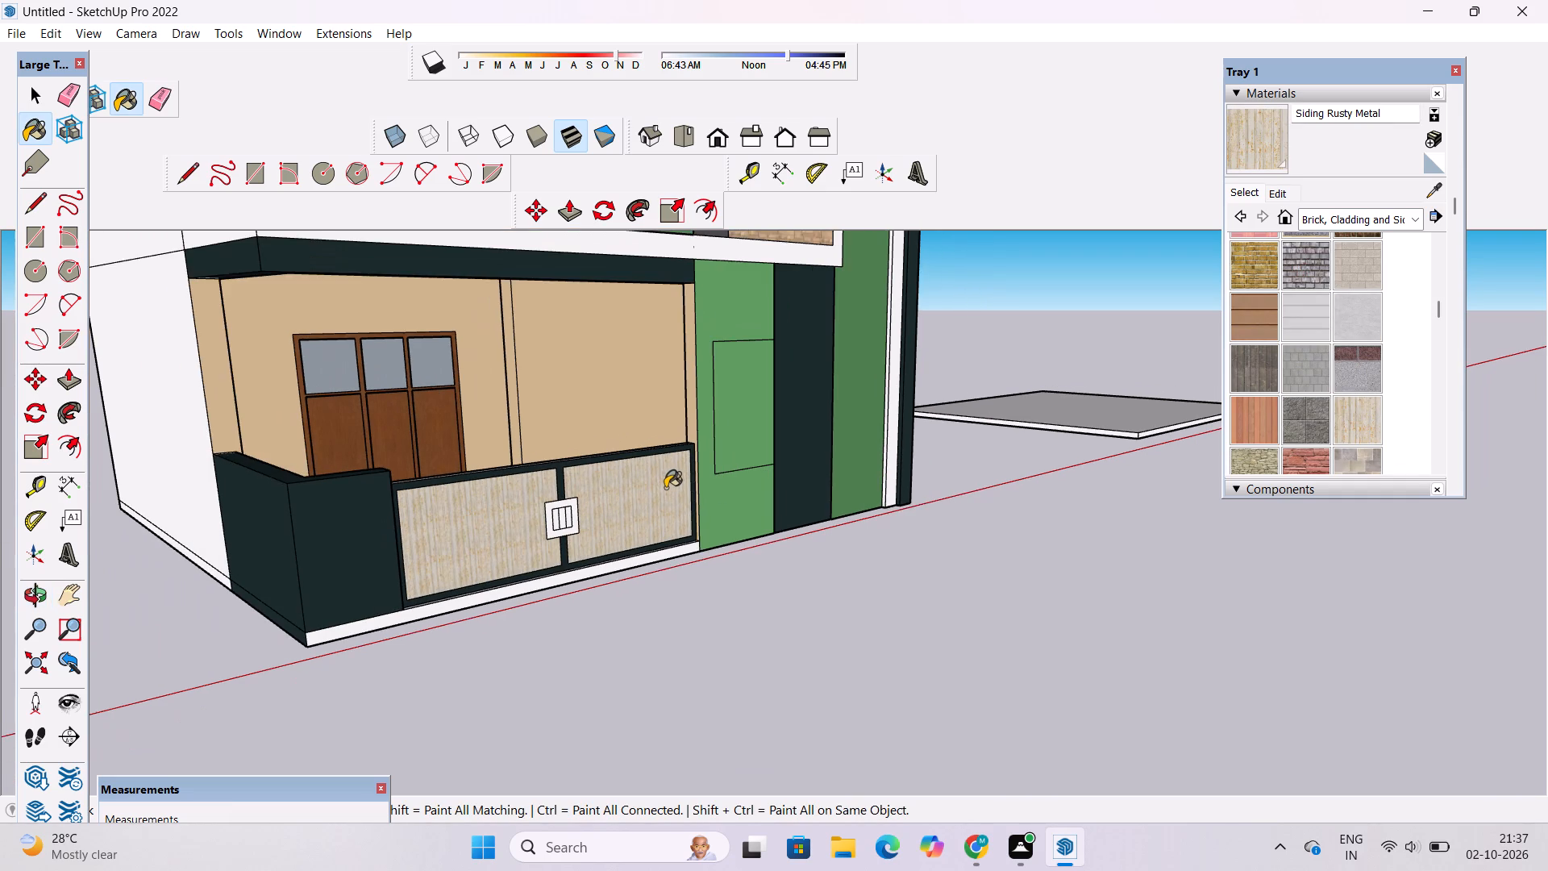
Paint the gate's inner face, on the veranda side, with Siding Rusty Metal.
{"action": "key", "text": "o"}
{"action": "left_click_drag", "start_coordinate": [310, 558], "coordinate": [693, 634]}
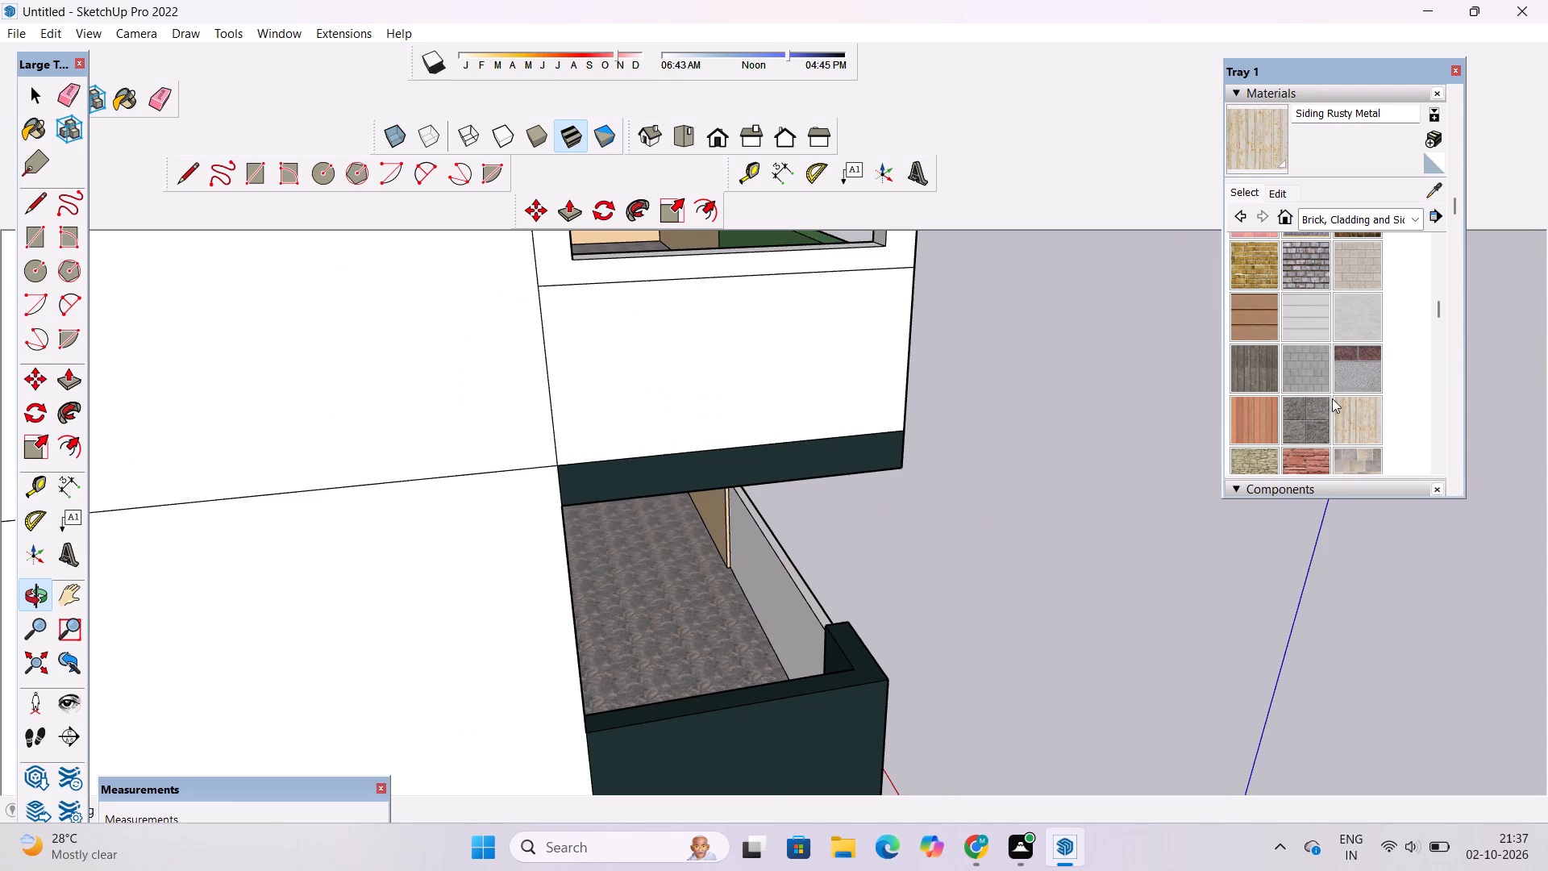
{"action": "left_click", "coordinate": [1256, 159]}
{"action": "left_click", "coordinate": [779, 569]}
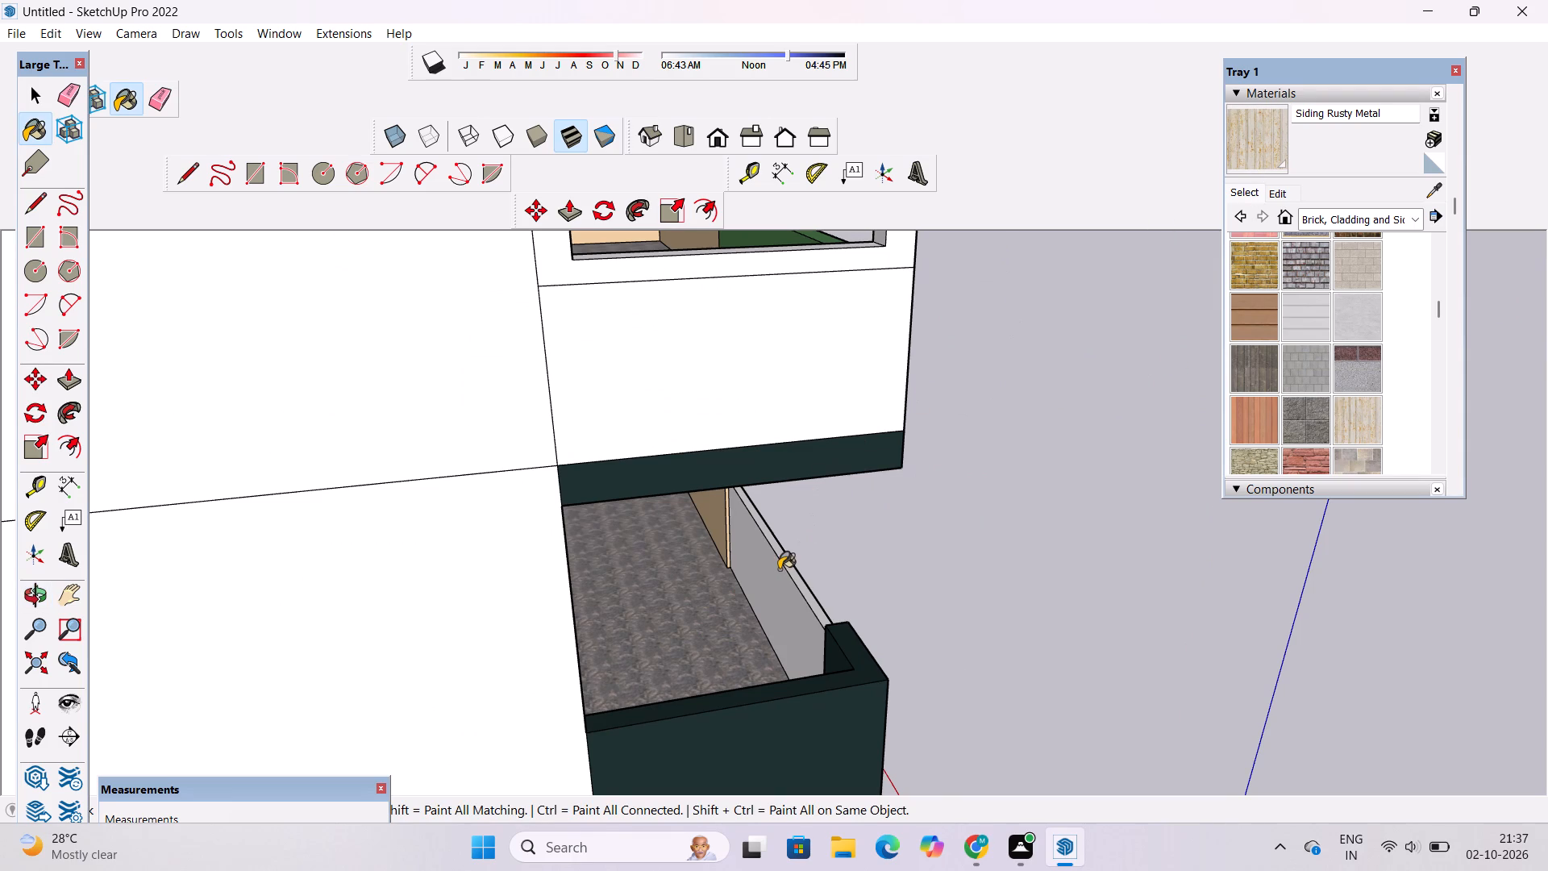
{"action": "scroll", "coordinate": [778, 536], "scroll_direction": "down", "scroll_amount": 3}
{"action": "scroll", "coordinate": [786, 565], "scroll_direction": "up", "scroll_amount": 5}
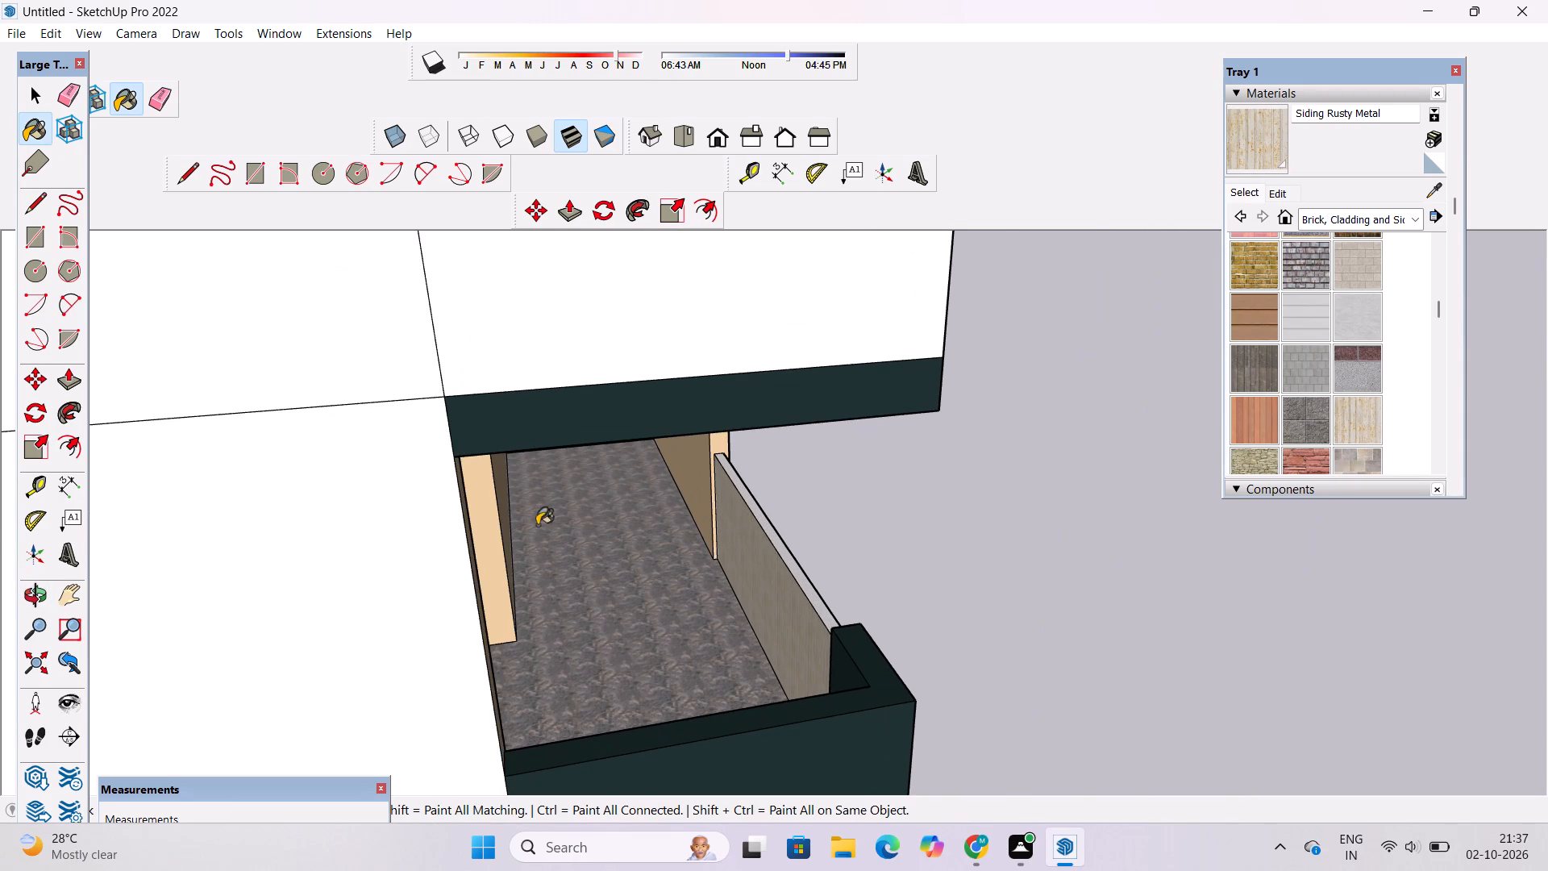
Paint the outer border of the square motif at the gate's centre with 0038_Orange from the Colors-Named collection.
{"action": "left_click", "coordinate": [32, 597]}
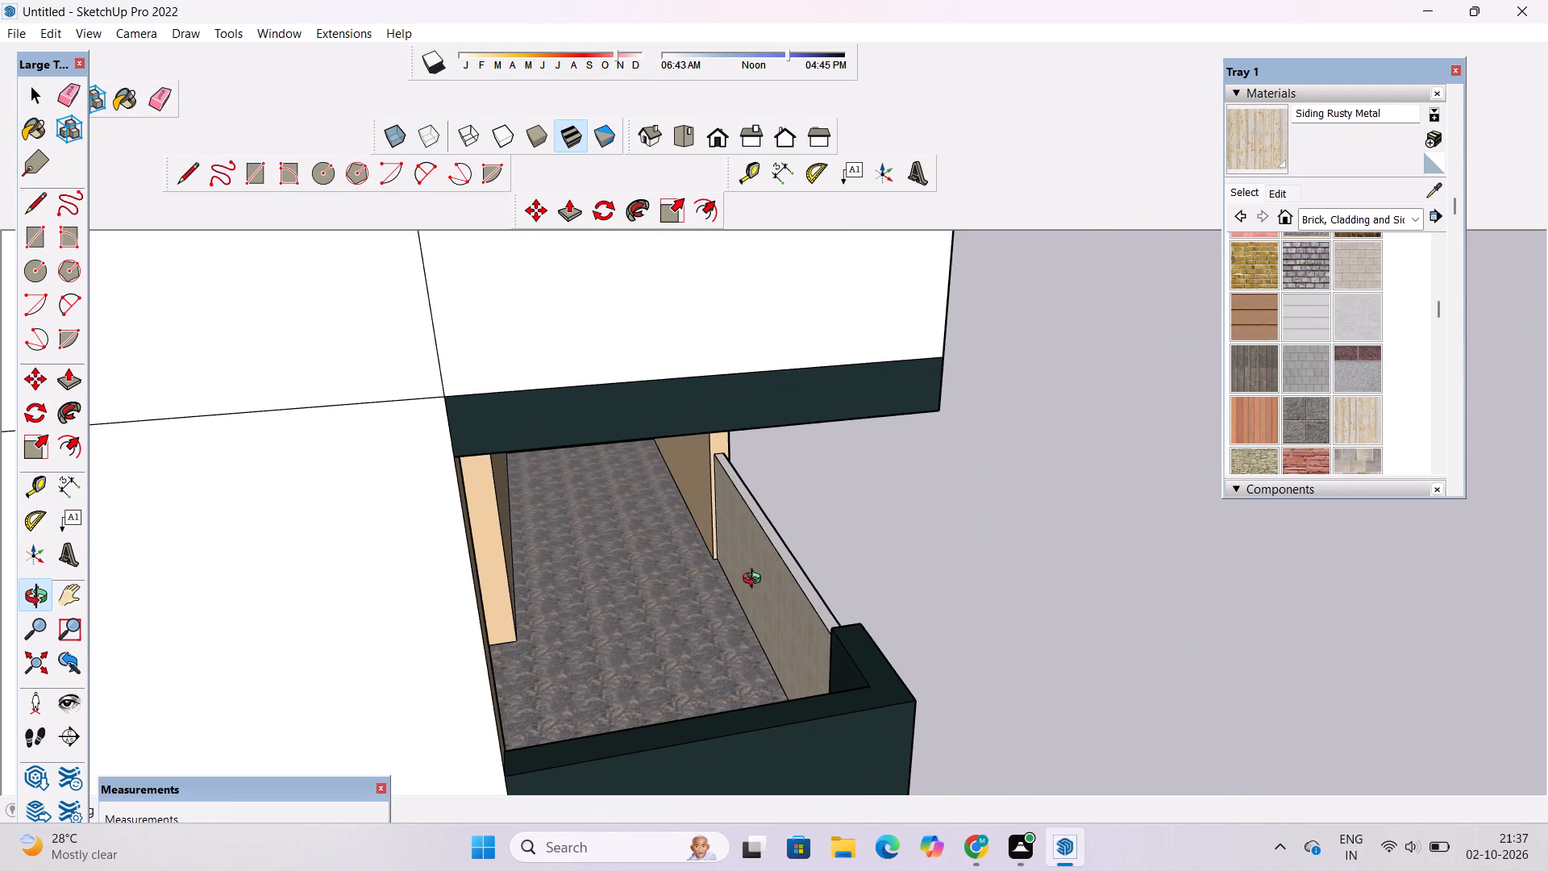
{"action": "left_click_drag", "start_coordinate": [1070, 586], "coordinate": [601, 514]}
{"action": "scroll", "coordinate": [599, 512], "scroll_direction": "down", "scroll_amount": 4}
{"action": "left_click_drag", "start_coordinate": [841, 572], "coordinate": [691, 527]}
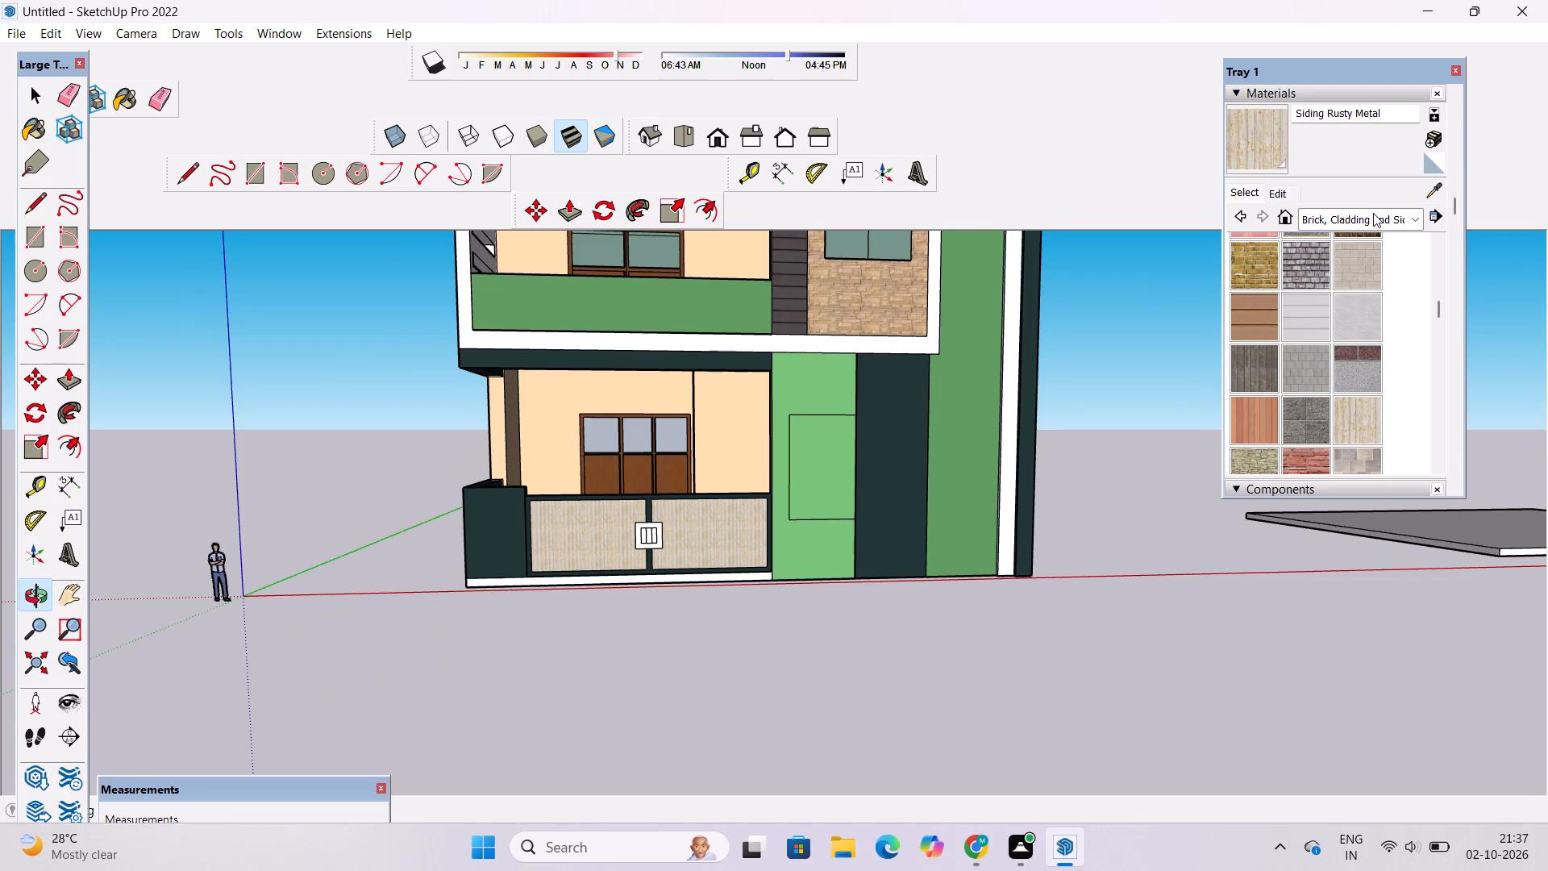
{"action": "scroll", "coordinate": [808, 522], "scroll_direction": "up", "scroll_amount": 4}
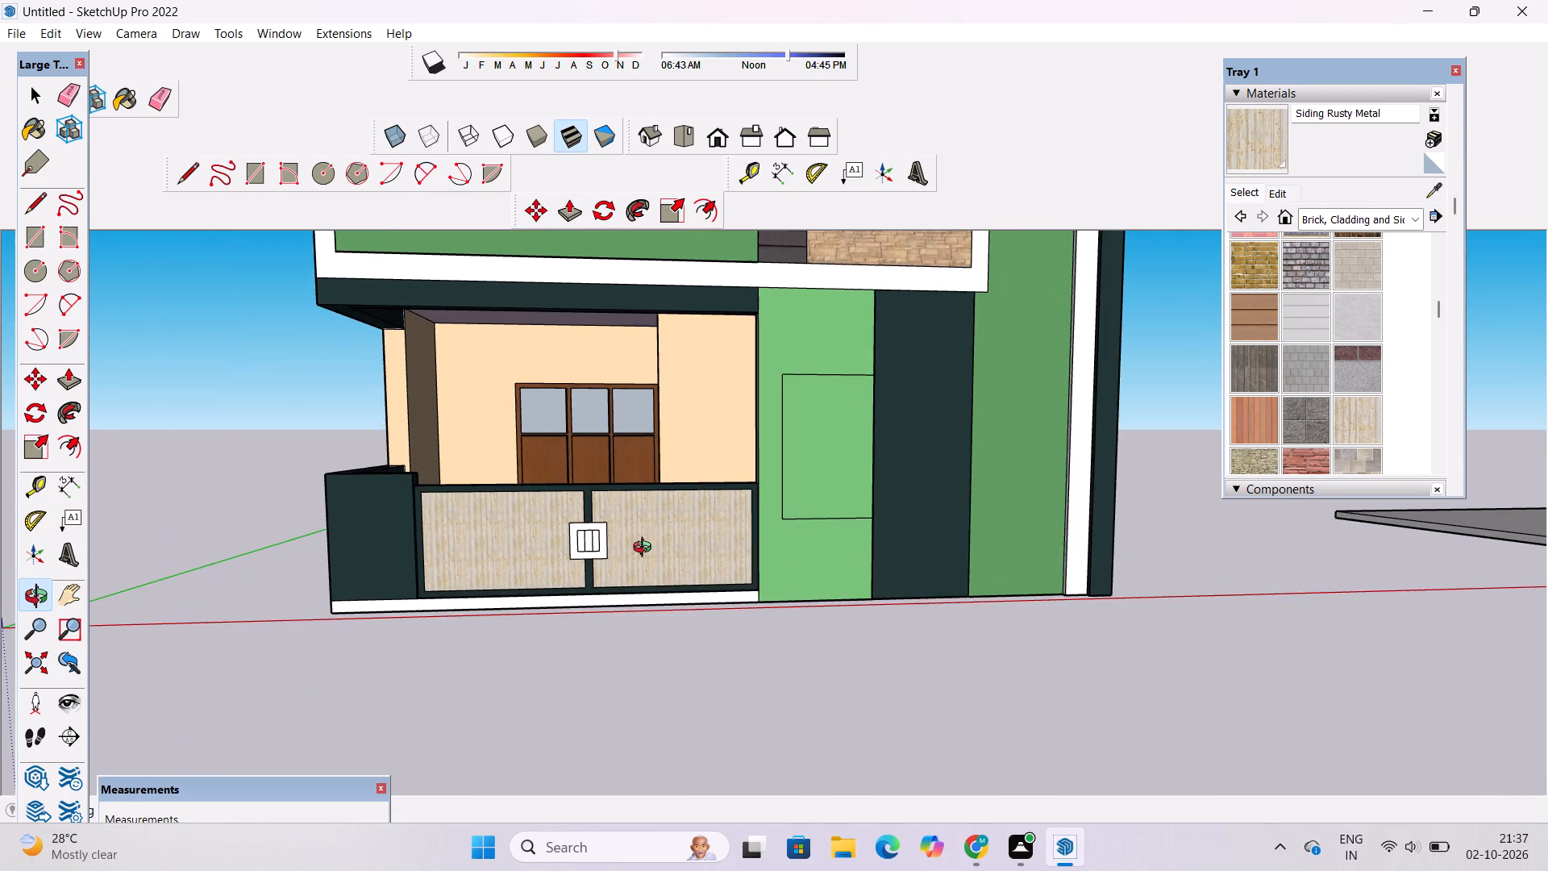
{"action": "scroll", "coordinate": [645, 549], "scroll_direction": "up", "scroll_amount": 1}
{"action": "scroll", "coordinate": [456, 556], "scroll_direction": "up", "scroll_amount": 9}
{"action": "scroll", "coordinate": [560, 564], "scroll_direction": "up", "scroll_amount": 4}
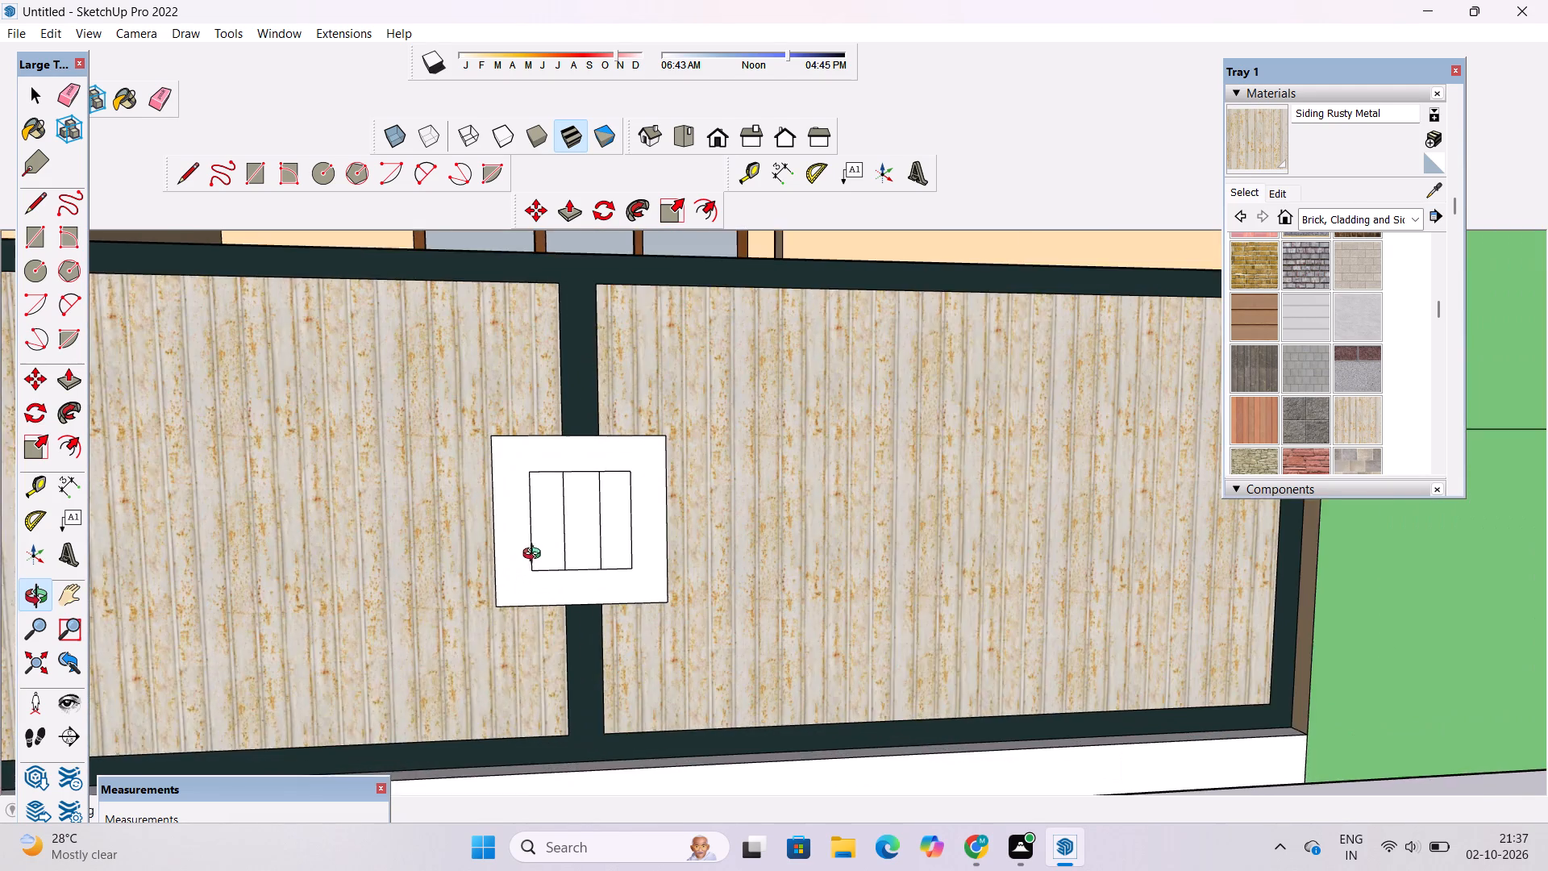
{"action": "left_click_drag", "start_coordinate": [535, 556], "coordinate": [580, 577]}
{"action": "scroll", "coordinate": [598, 562], "scroll_direction": "up", "scroll_amount": 2}
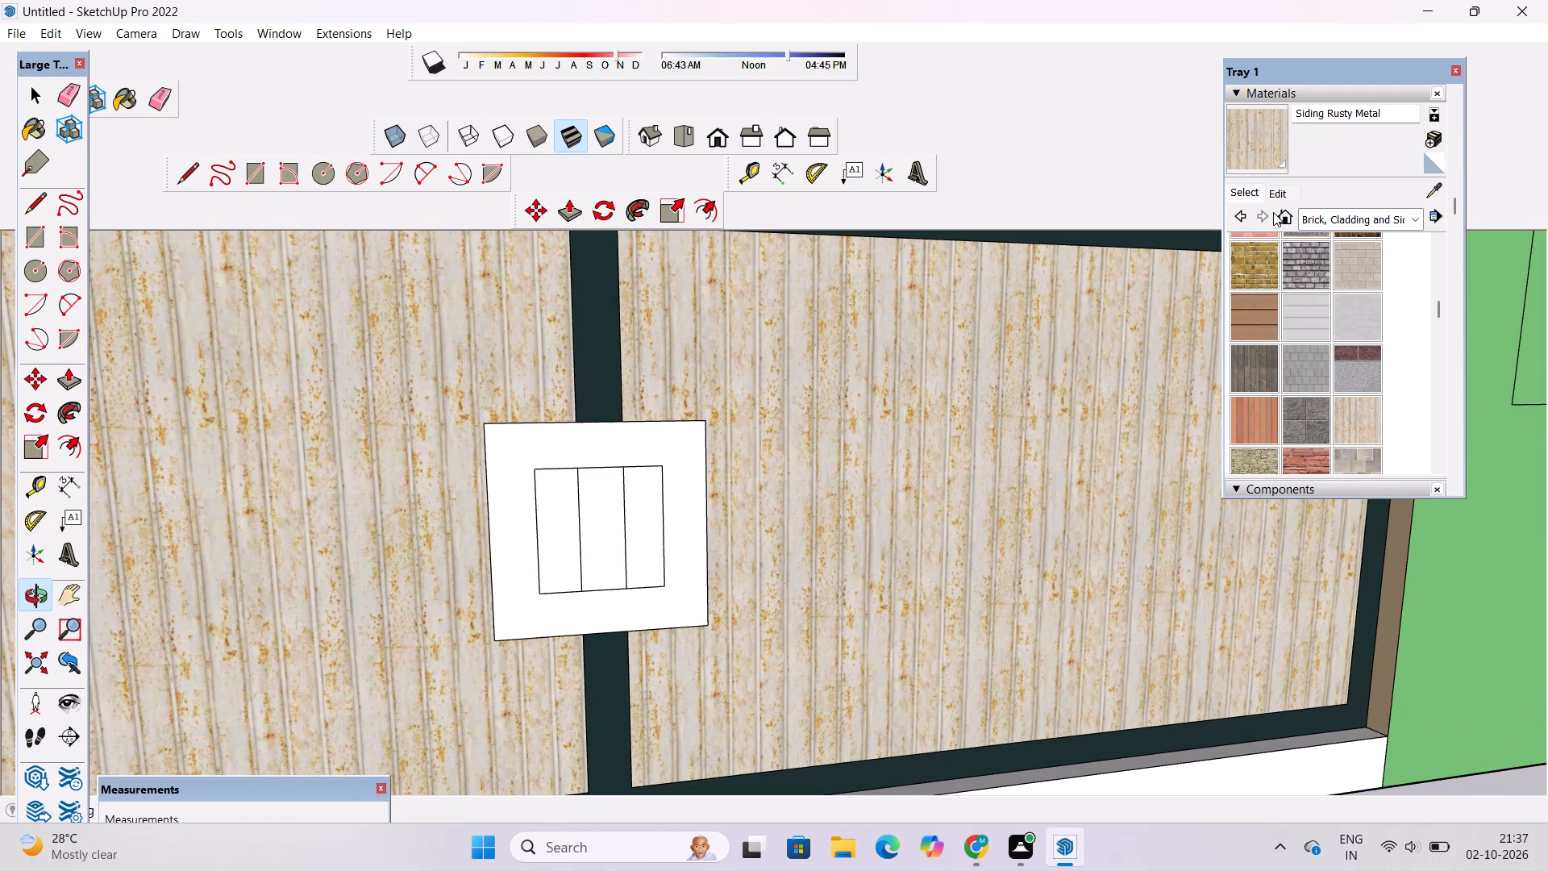
{"action": "left_click", "coordinate": [1329, 216]}
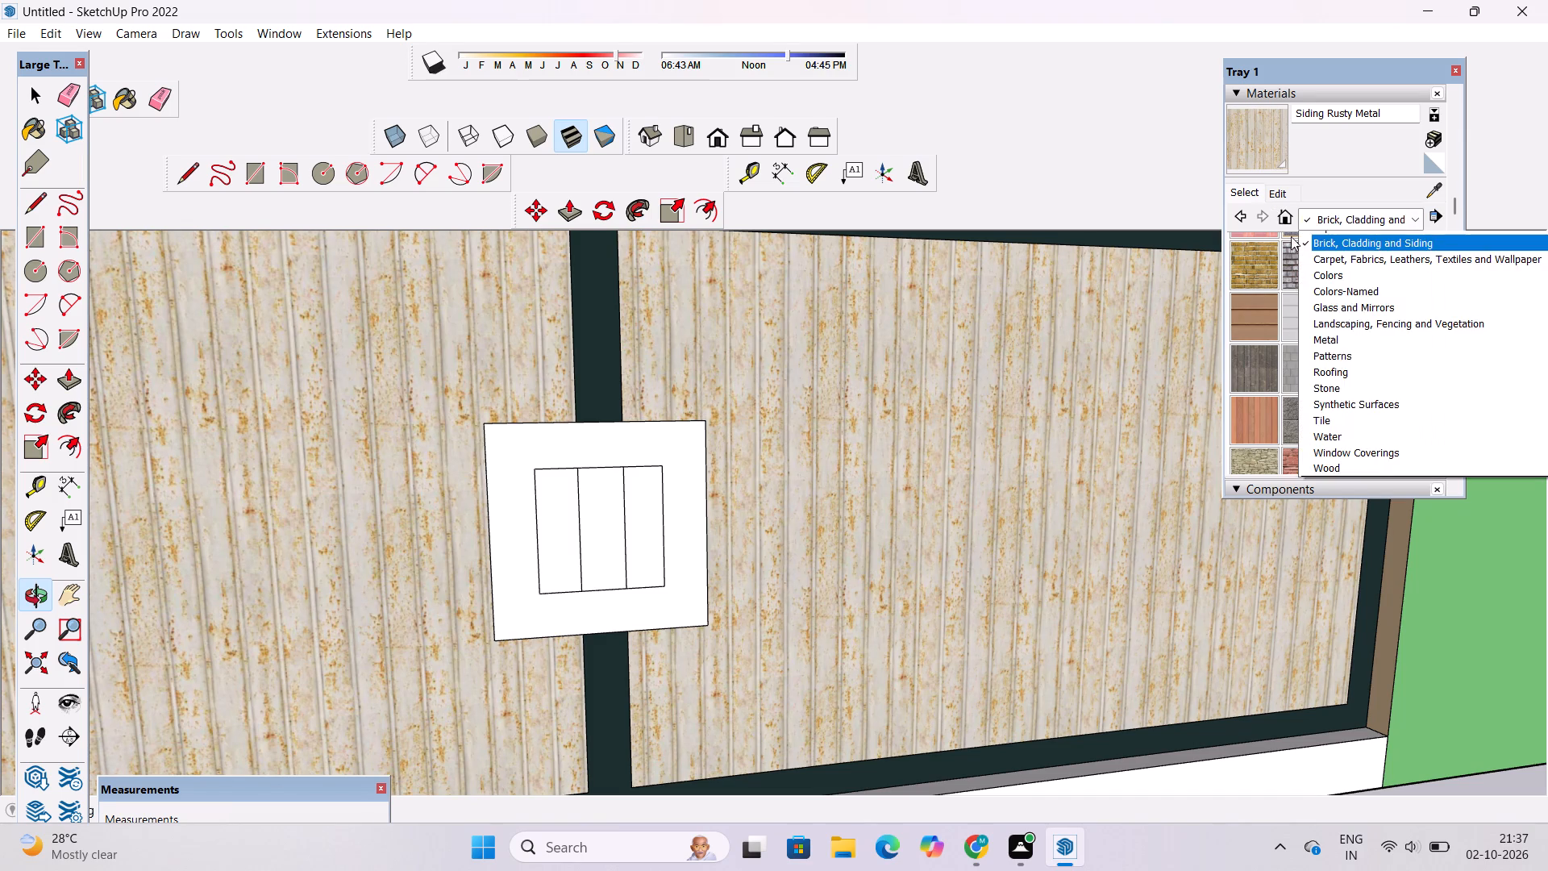
{"action": "left_click", "coordinate": [1343, 307]}
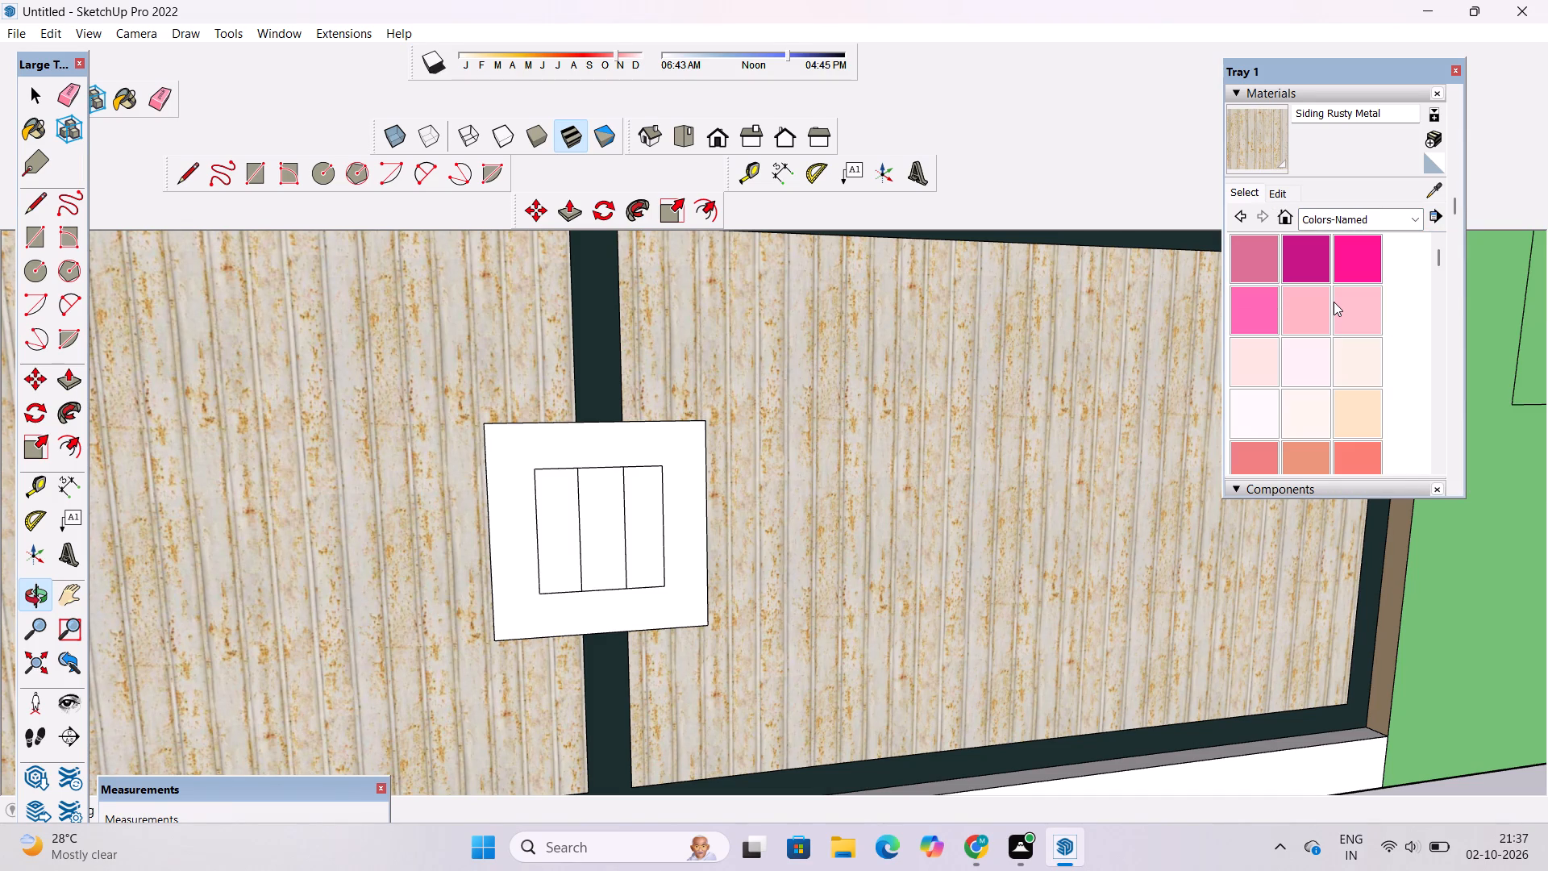
{"action": "scroll", "coordinate": [1334, 302], "scroll_direction": "down", "scroll_amount": 2}
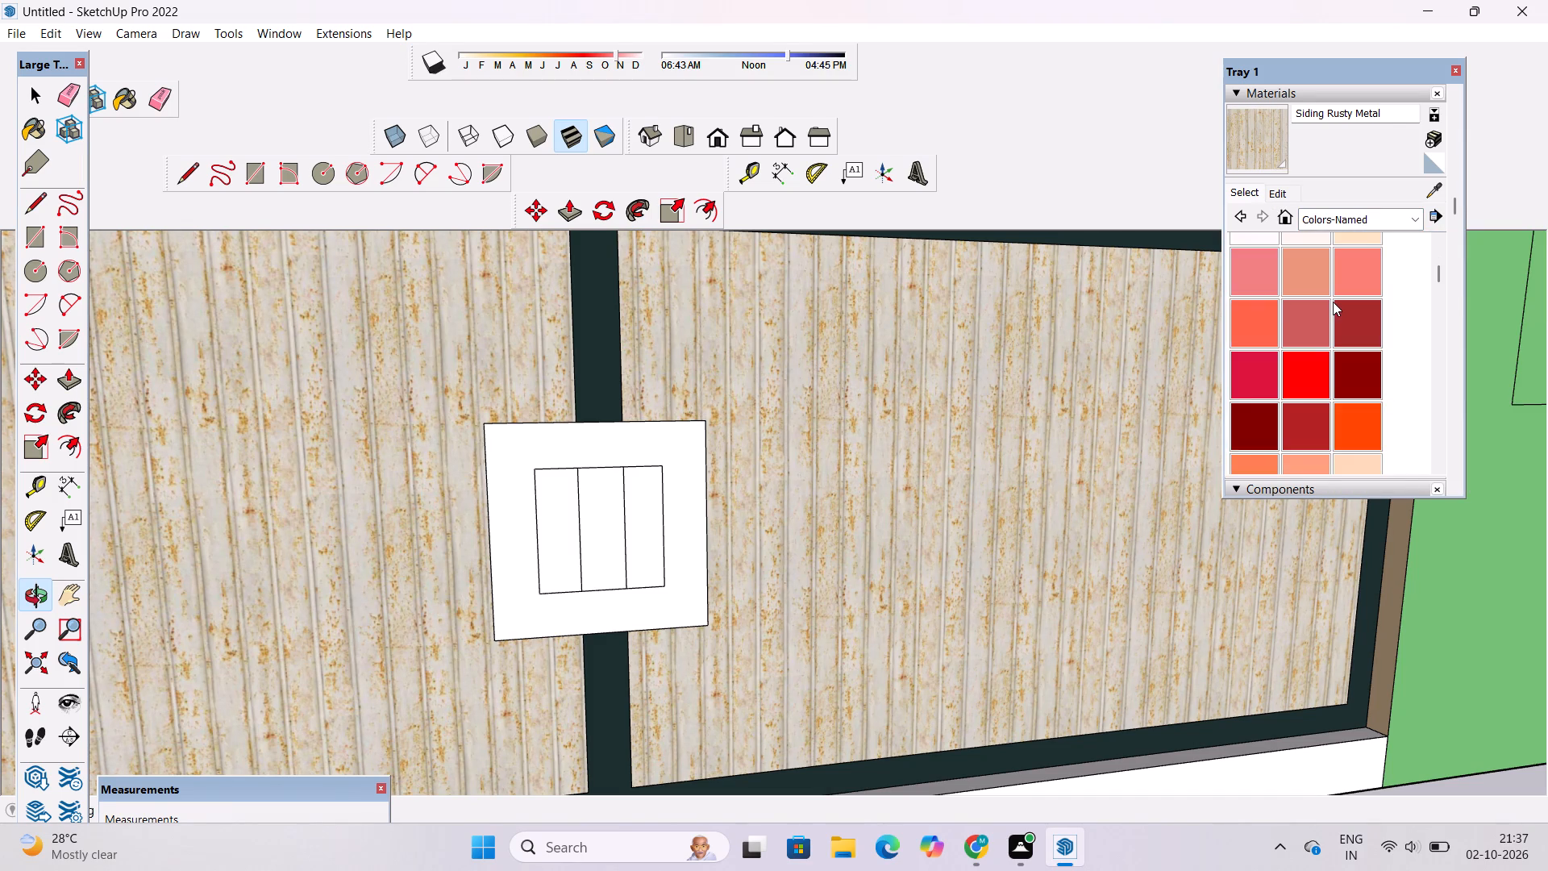
{"action": "scroll", "coordinate": [1333, 302], "scroll_direction": "down", "scroll_amount": 3}
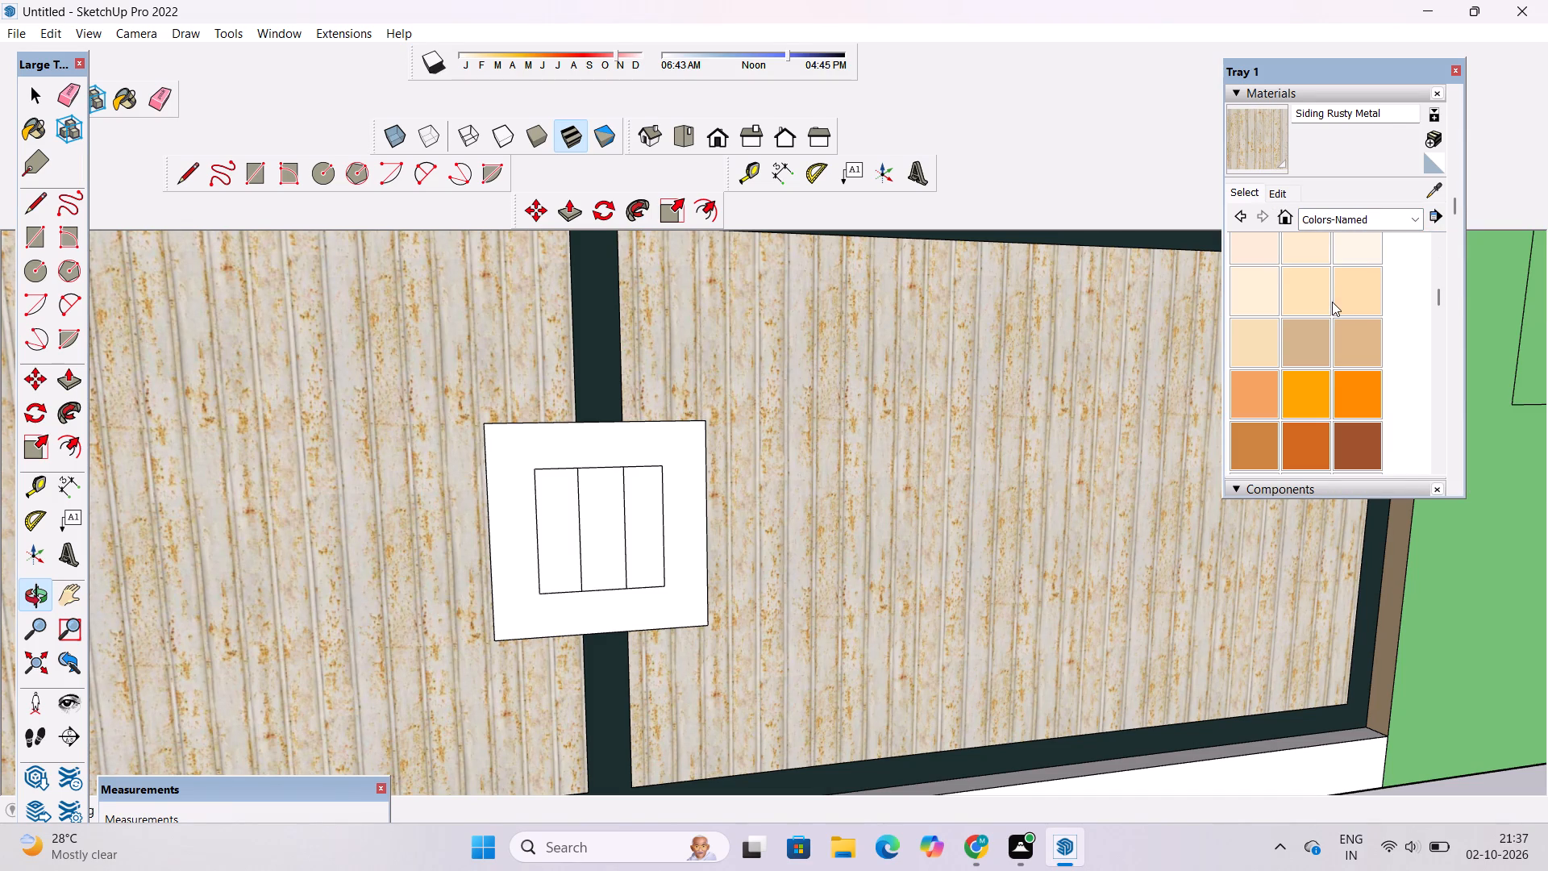
{"action": "scroll", "coordinate": [1332, 302], "scroll_direction": "down", "scroll_amount": 1}
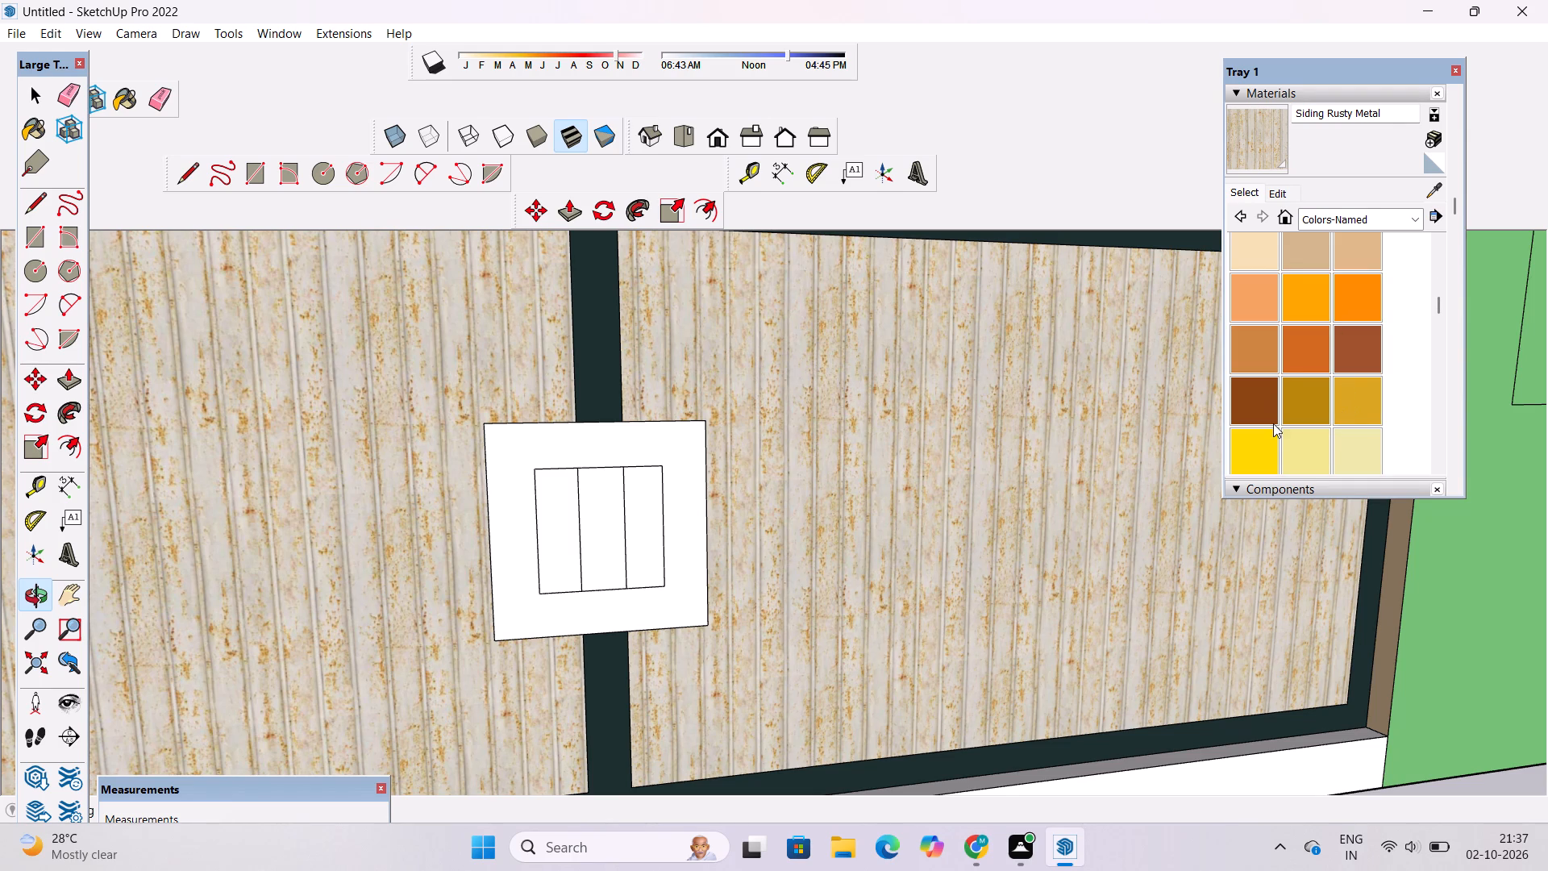
{"action": "left_click", "coordinate": [1315, 305]}
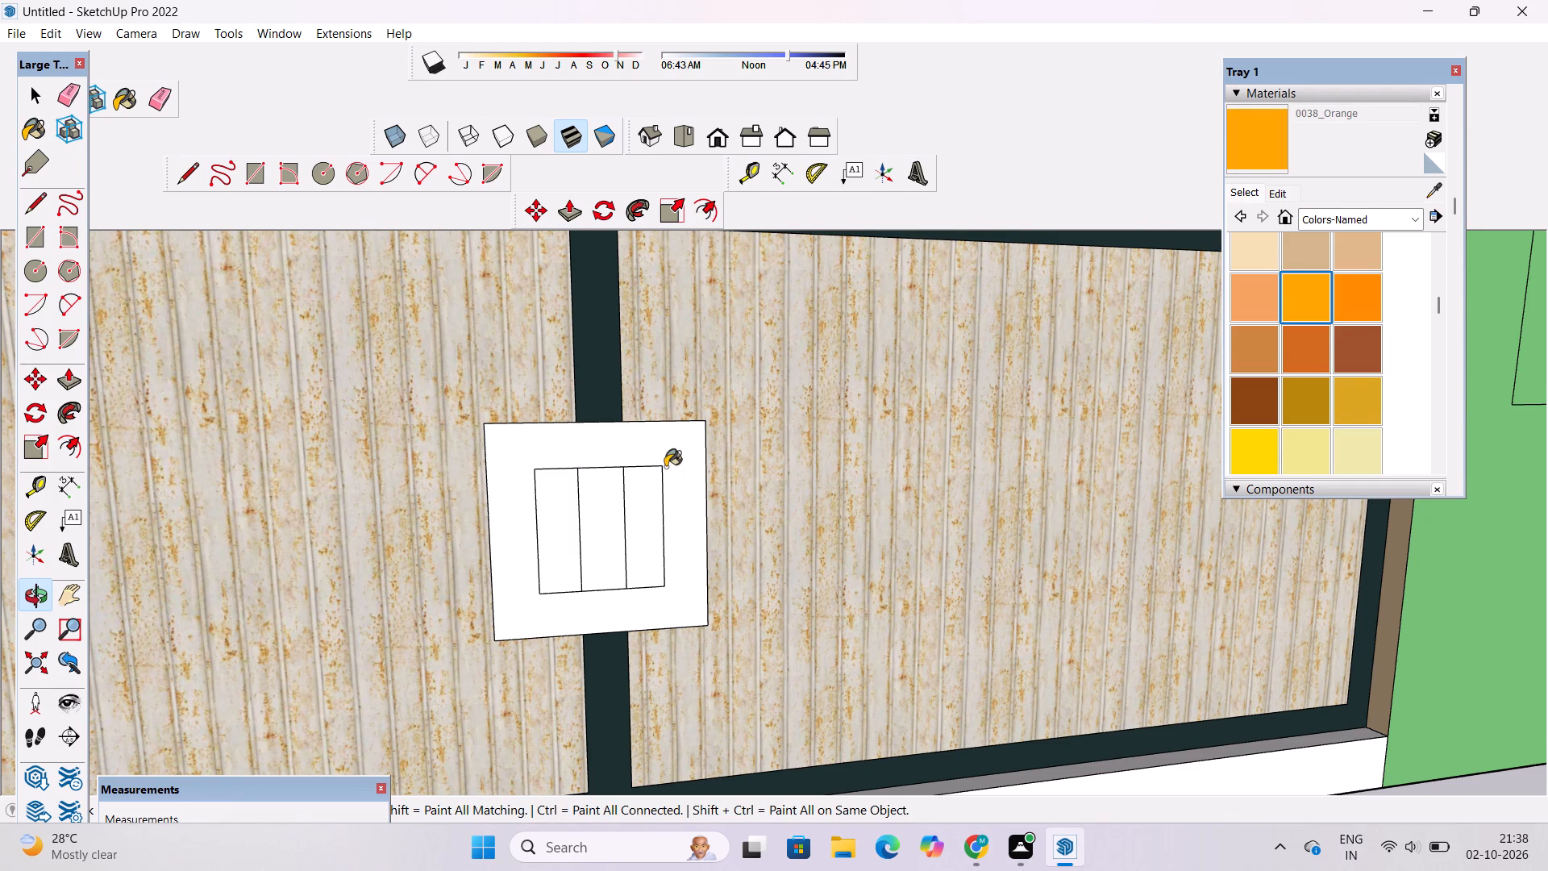
{"action": "scroll", "coordinate": [665, 467], "scroll_direction": "down", "scroll_amount": 1}
{"action": "left_click", "coordinate": [680, 465]}
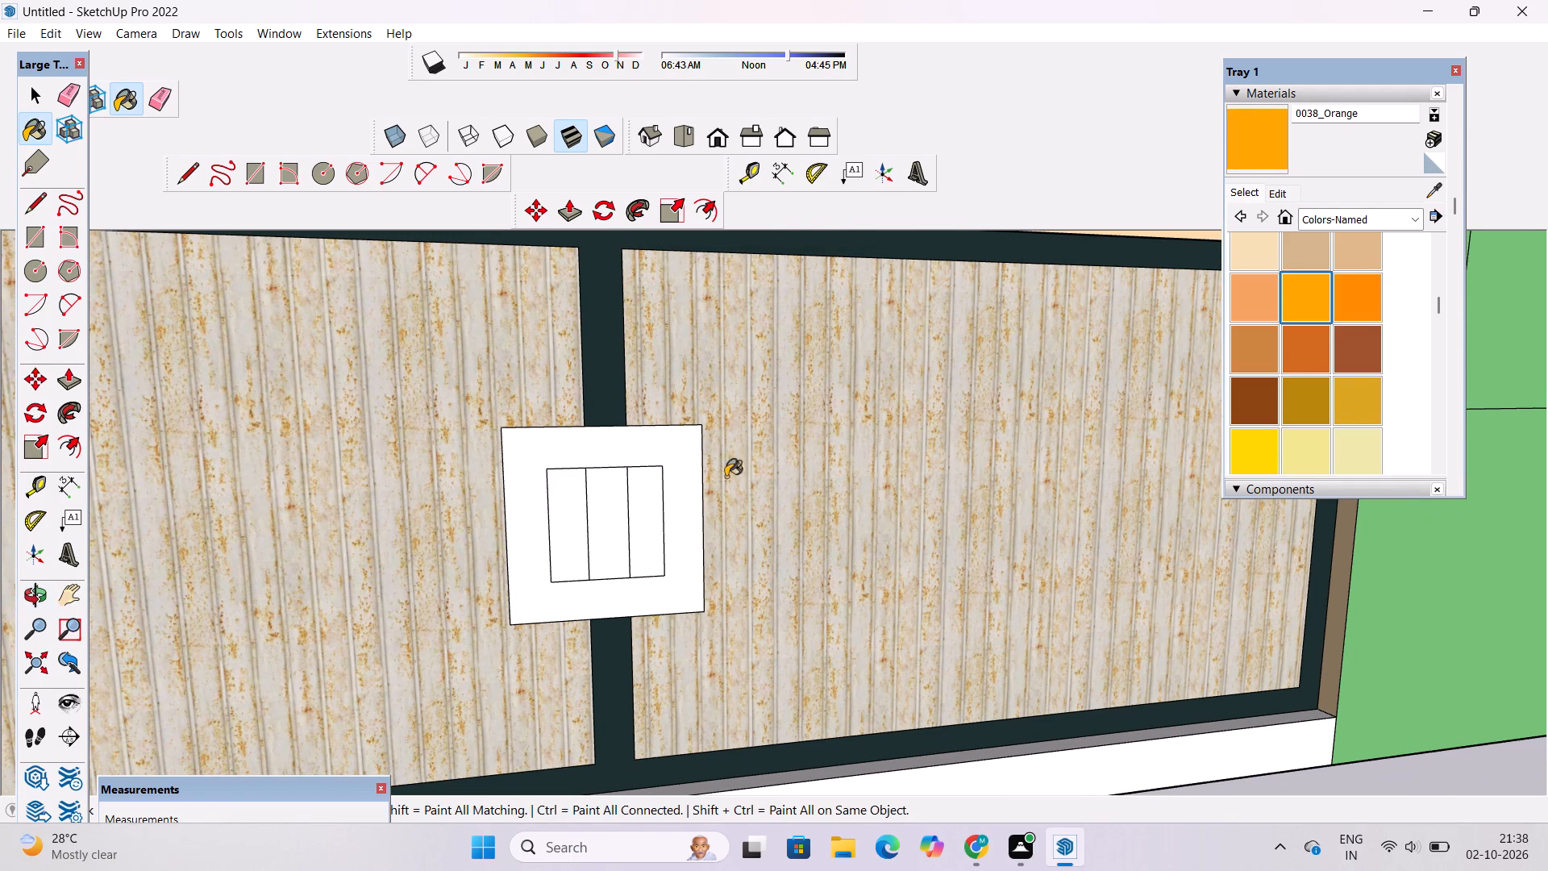
Darken the motif border's 0038_Orange material to a brownish orange.
{"action": "left_click", "coordinate": [1275, 192]}
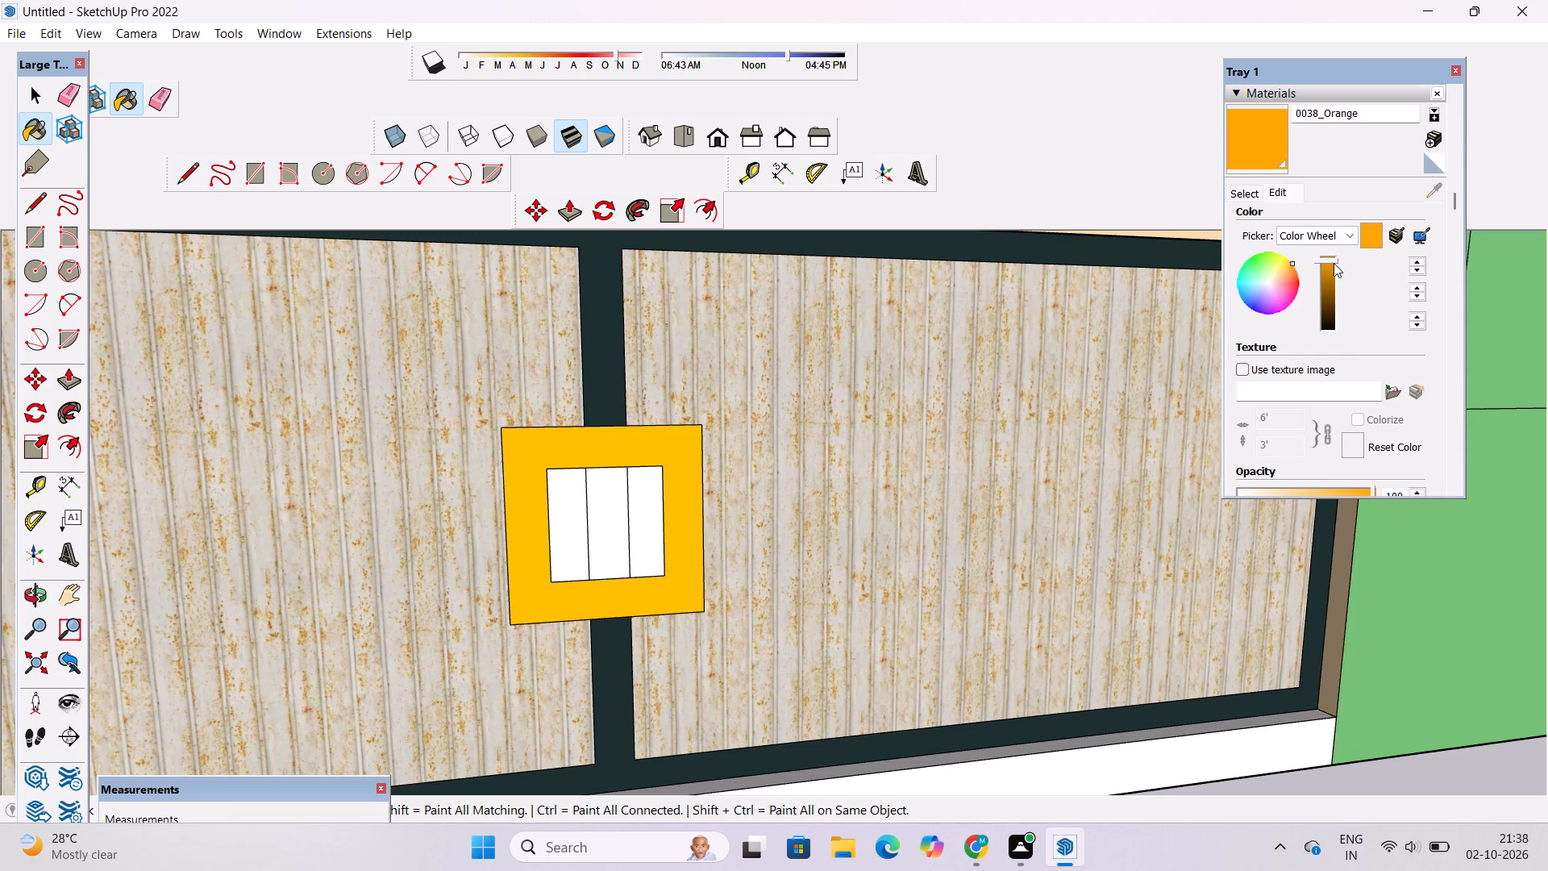
{"action": "left_click", "coordinate": [1328, 265]}
{"action": "left_click", "coordinate": [1325, 272]}
{"action": "double_click", "coordinate": [1325, 277]}
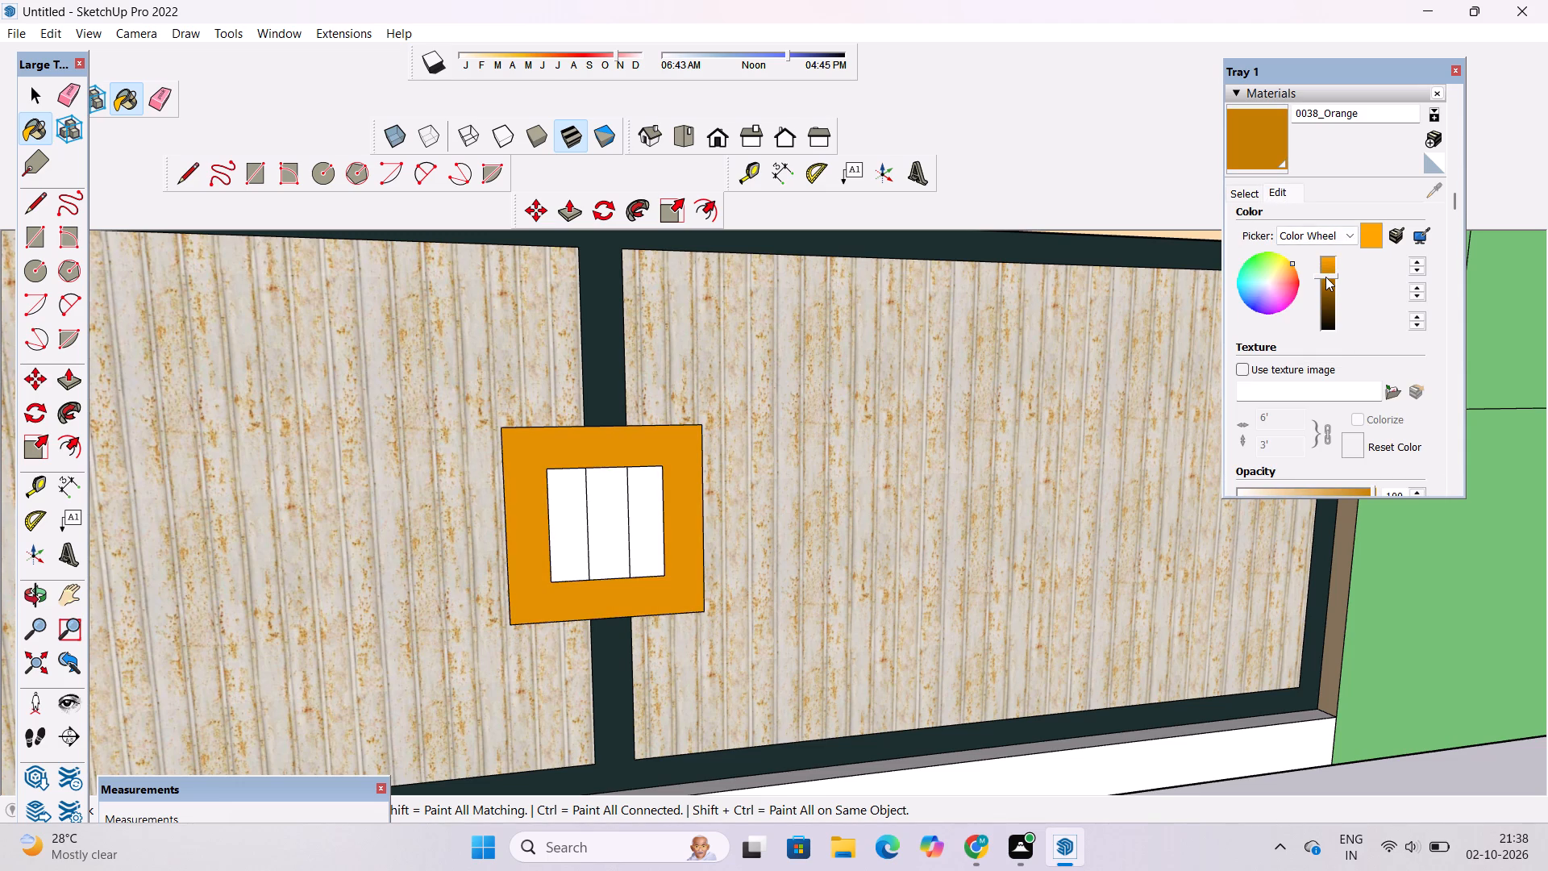
{"action": "left_click", "coordinate": [1325, 282]}
{"action": "left_click", "coordinate": [1325, 283]}
{"action": "scroll", "coordinate": [588, 478], "scroll_direction": "down", "scroll_amount": 9}
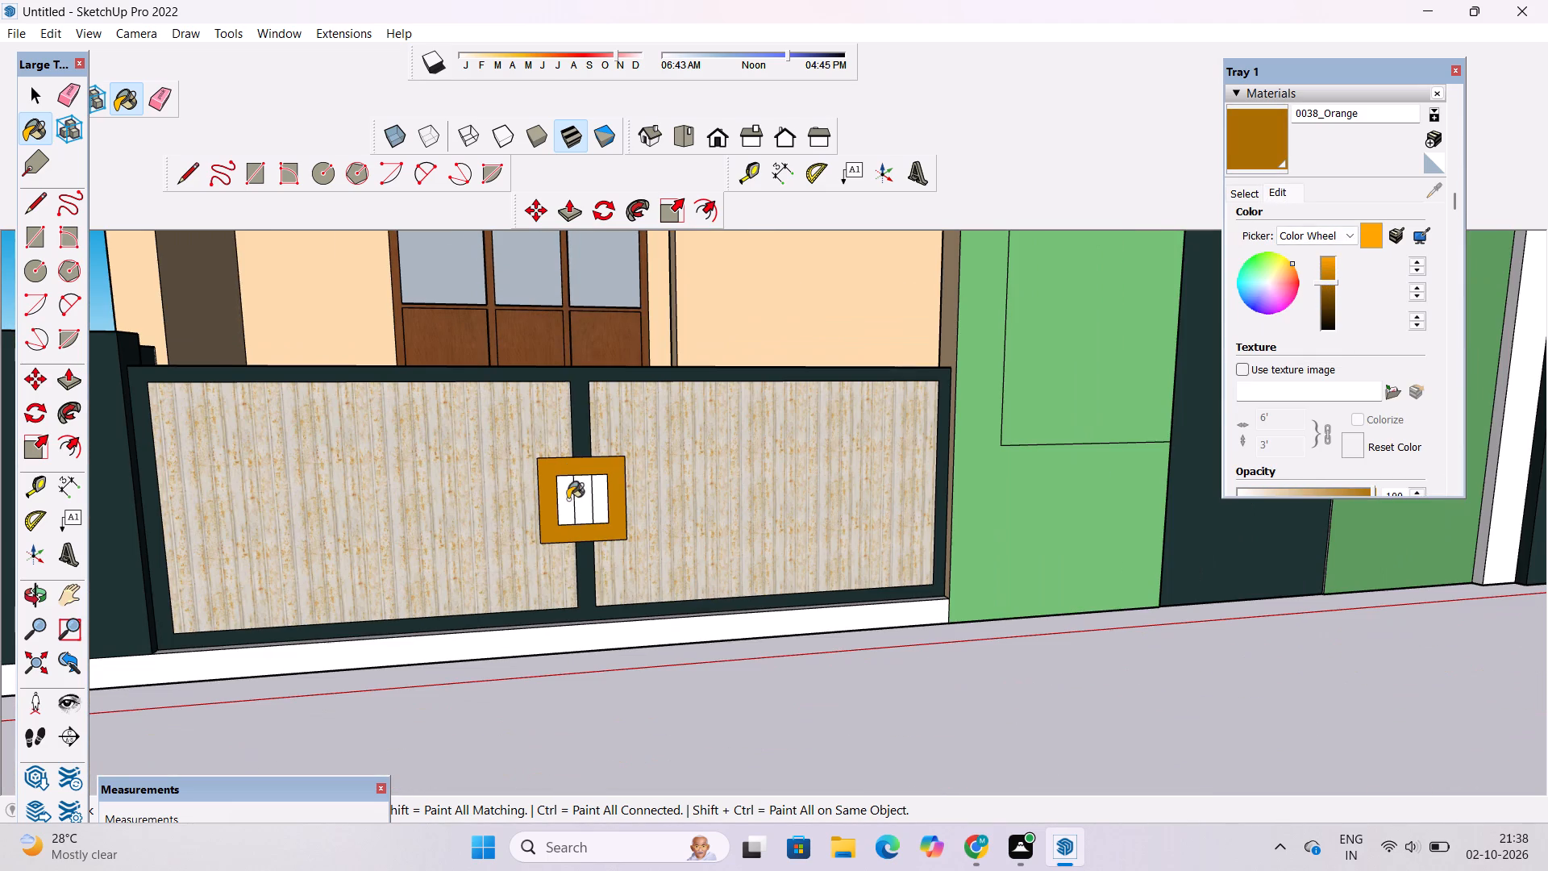
{"action": "scroll", "coordinate": [589, 504], "scroll_direction": "up", "scroll_amount": 2}
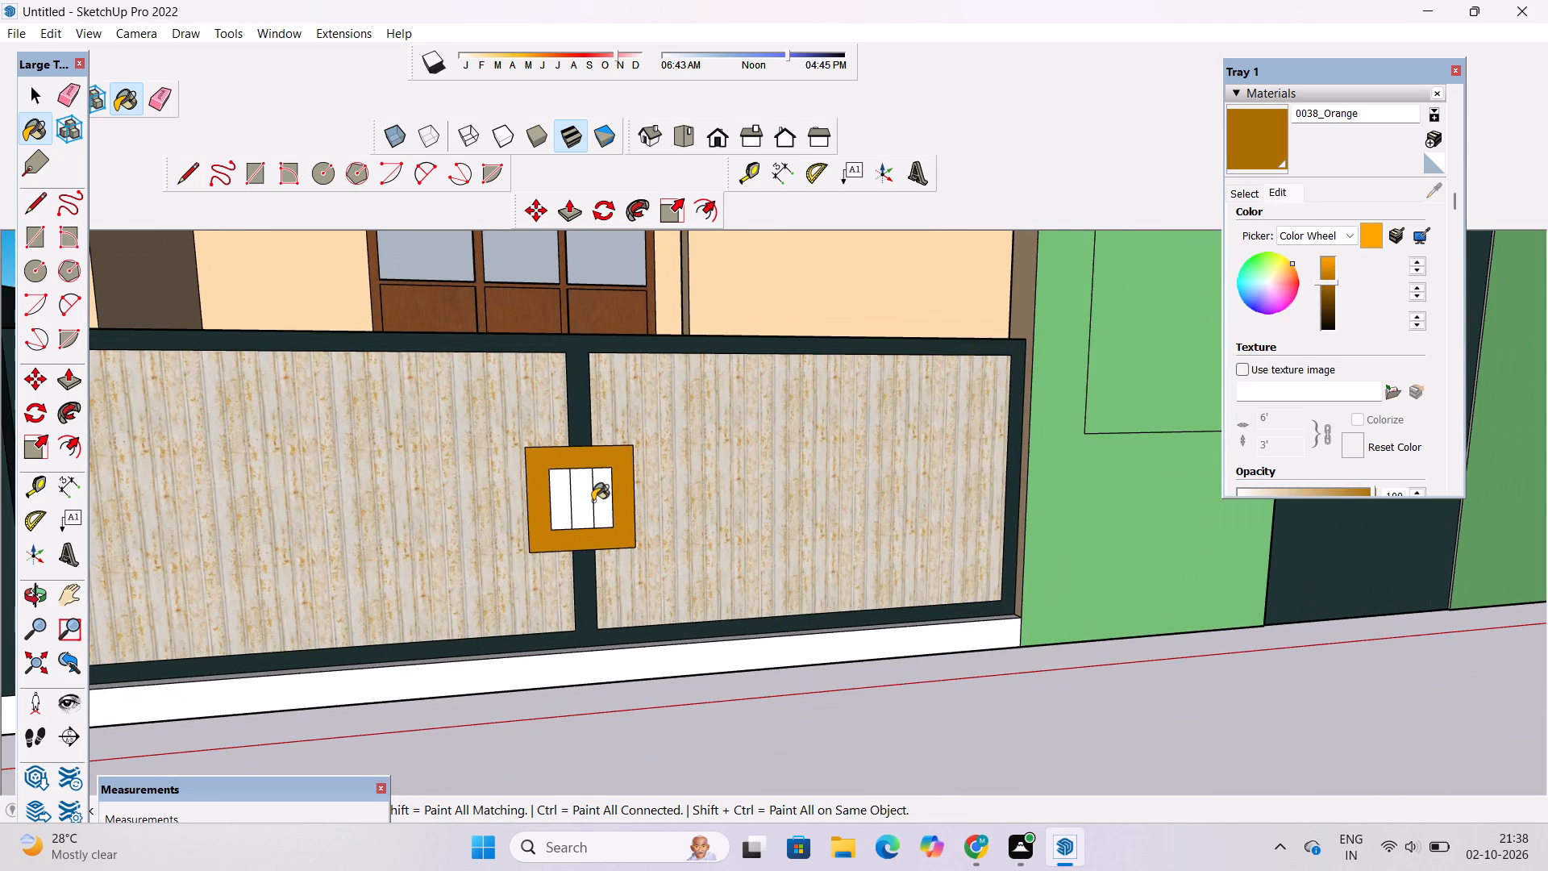
{"action": "key", "text": "space"}
Examine the gate with its orange motif from close up and together with the whole front facade from above.
{"action": "left_click", "coordinate": [43, 601]}
{"action": "scroll", "coordinate": [563, 465], "scroll_direction": "down", "scroll_amount": 4}
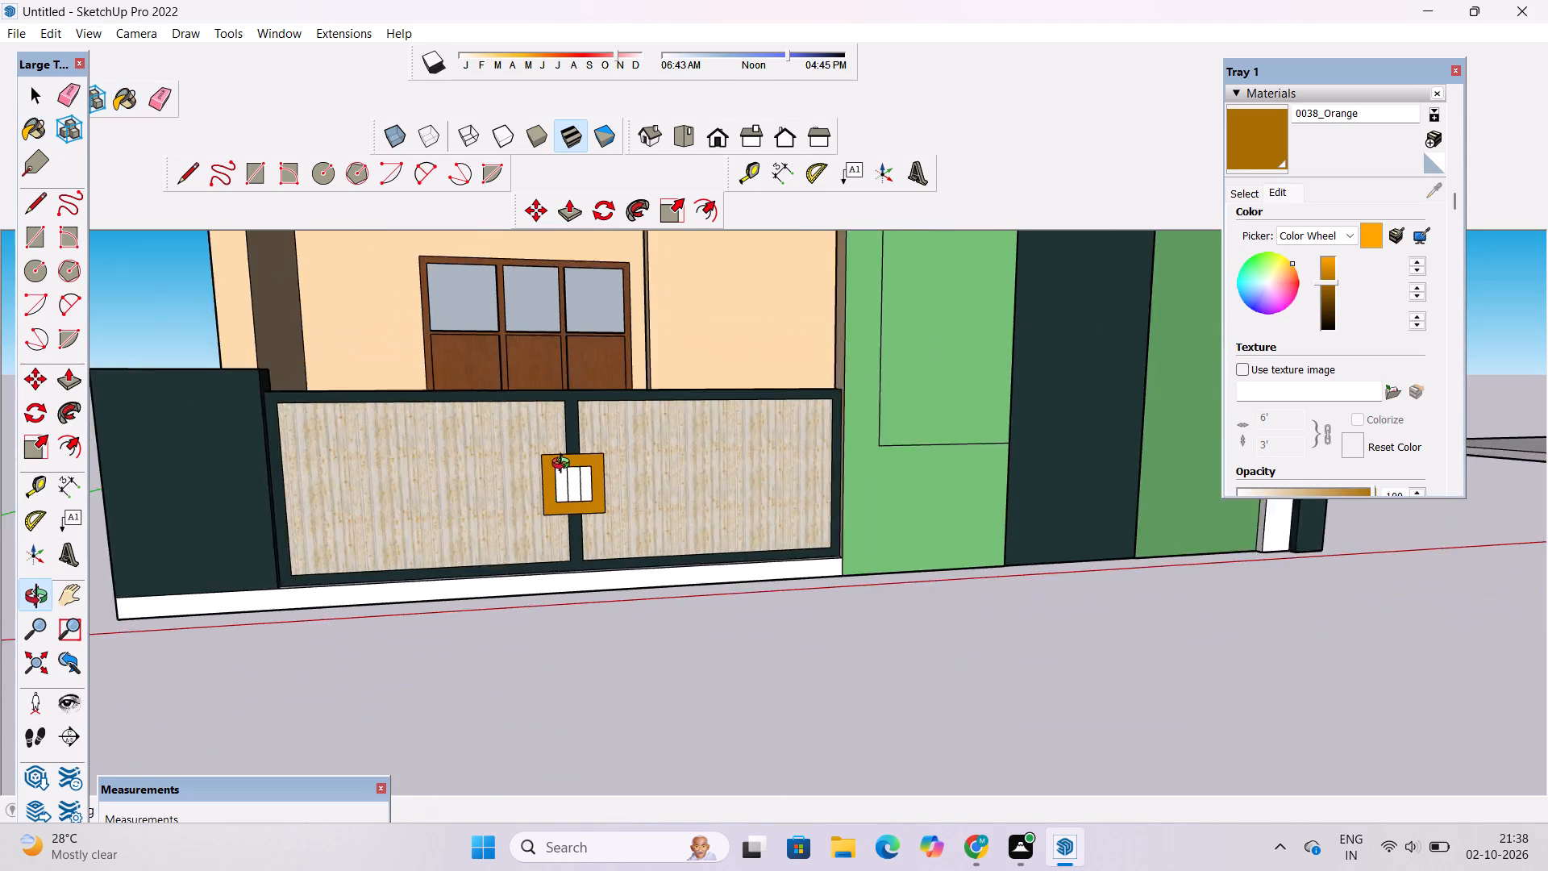
{"action": "scroll", "coordinate": [564, 465], "scroll_direction": "down", "scroll_amount": 6}
{"action": "scroll", "coordinate": [660, 542], "scroll_direction": "up", "scroll_amount": 1}
{"action": "left_click_drag", "start_coordinate": [660, 542], "coordinate": [565, 423]}
{"action": "scroll", "coordinate": [519, 419], "scroll_direction": "up", "scroll_amount": 9}
{"action": "left_click_drag", "start_coordinate": [519, 419], "coordinate": [570, 535]}
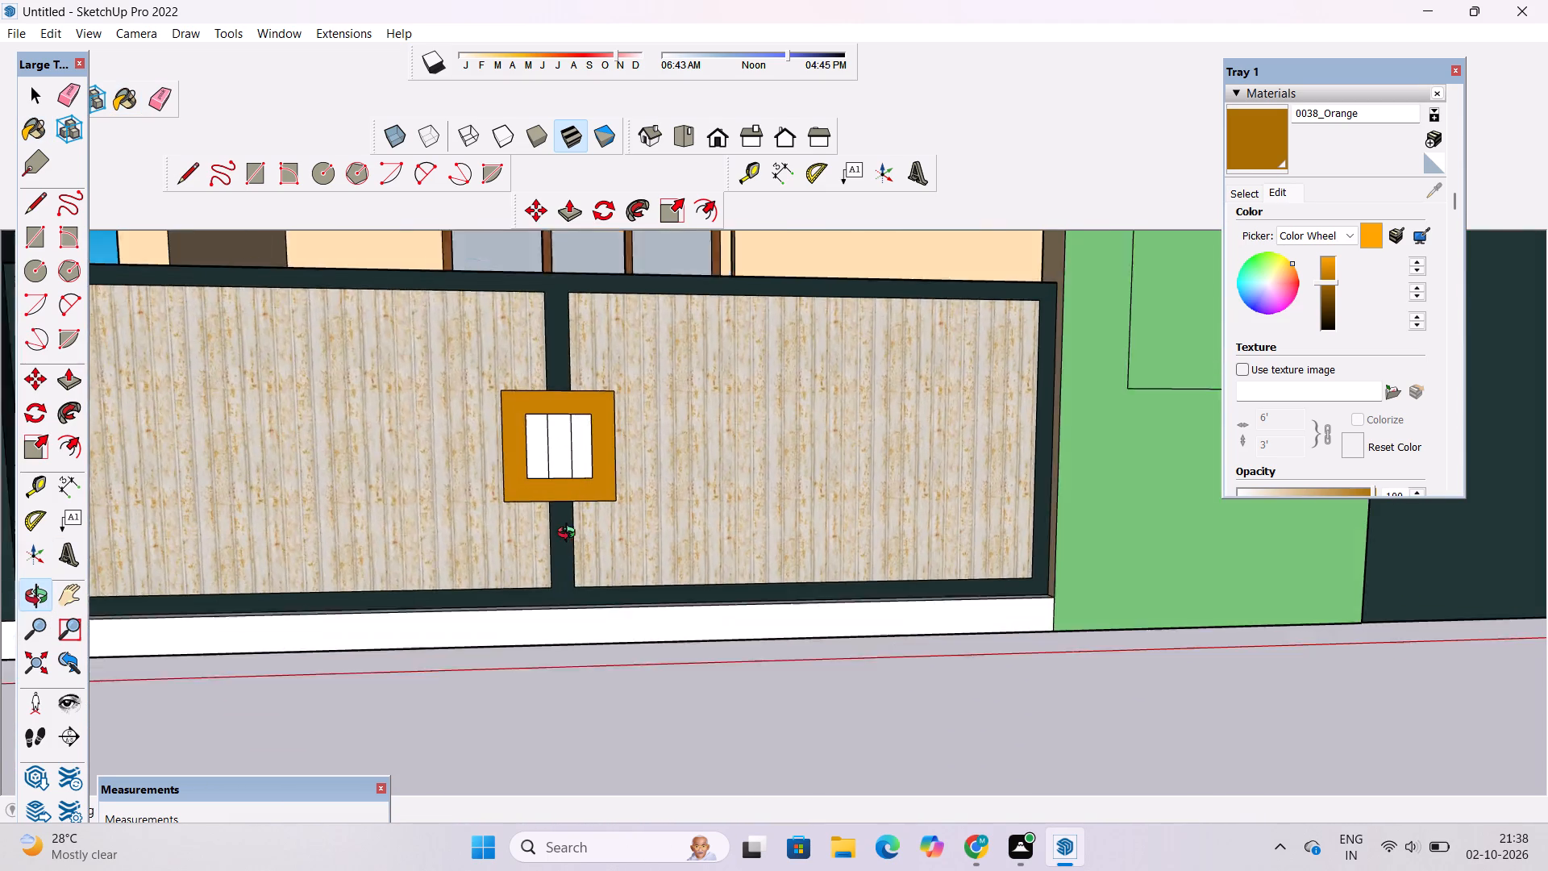
{"action": "left_click_drag", "start_coordinate": [570, 535], "coordinate": [573, 541]}
{"action": "scroll", "coordinate": [589, 514], "scroll_direction": "down", "scroll_amount": 7}
{"action": "left_click_drag", "start_coordinate": [594, 542], "coordinate": [697, 778]}
{"action": "left_click_drag", "start_coordinate": [693, 740], "coordinate": [678, 681]}
{"action": "scroll", "coordinate": [671, 622], "scroll_direction": "down", "scroll_amount": 6}
{"action": "left_click_drag", "start_coordinate": [670, 613], "coordinate": [720, 741]}
{"action": "left_click_drag", "start_coordinate": [720, 736], "coordinate": [693, 652]}
{"action": "left_click_drag", "start_coordinate": [459, 678], "coordinate": [552, 600]}
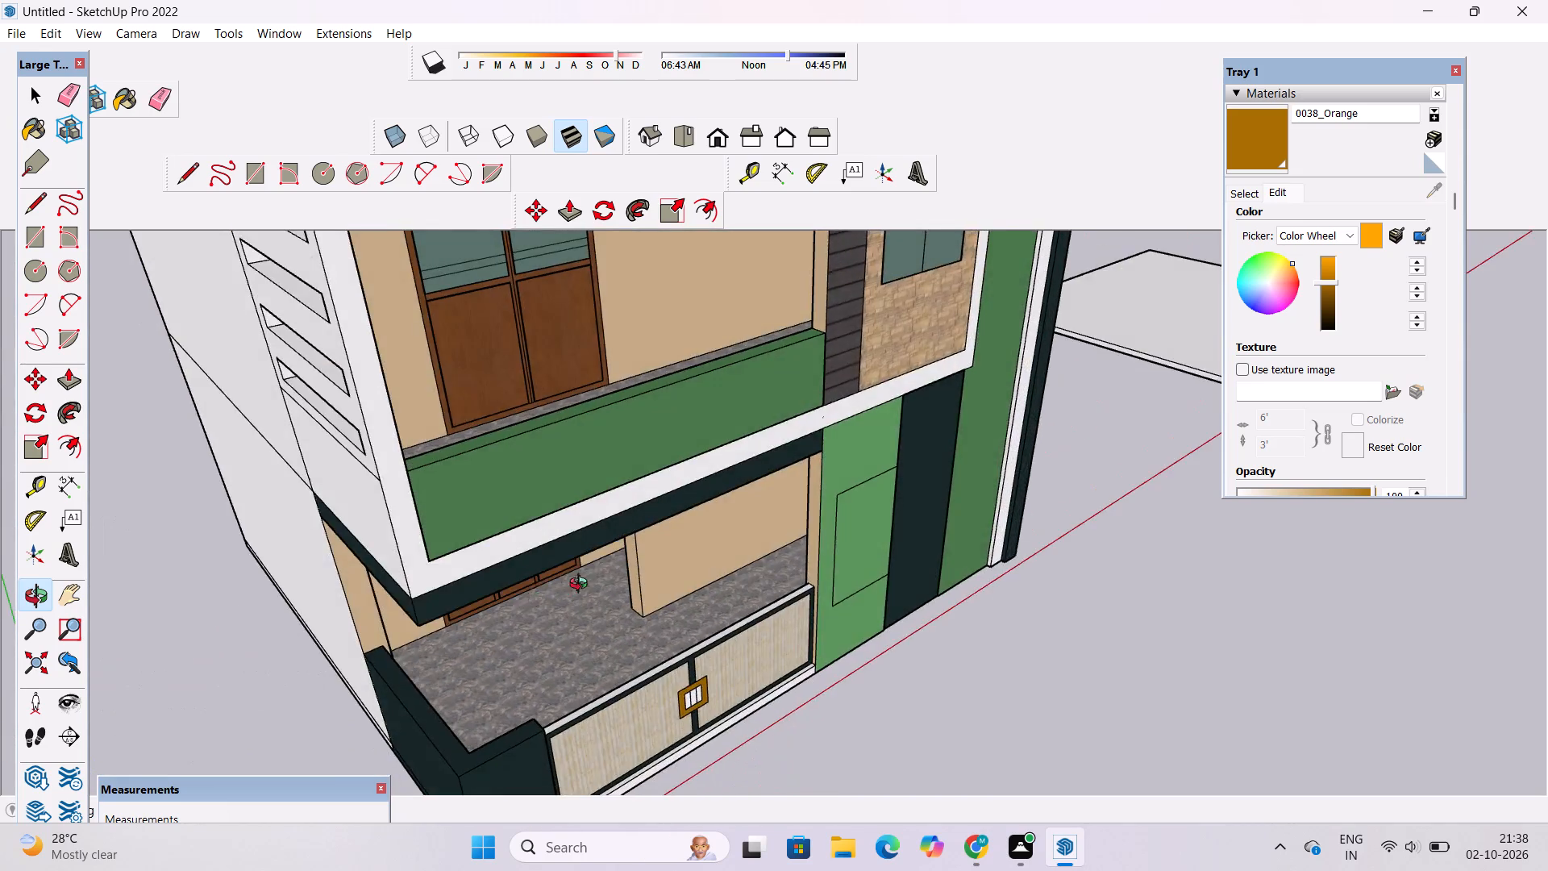
{"action": "scroll", "coordinate": [582, 586], "scroll_direction": "down", "scroll_amount": 6}
{"action": "left_click_drag", "start_coordinate": [718, 656], "coordinate": [726, 707]}
Paint the front and top faces of the white plinth strip beneath the gate with Stone Marble from the Stone collection.
{"action": "left_click", "coordinate": [1234, 192]}
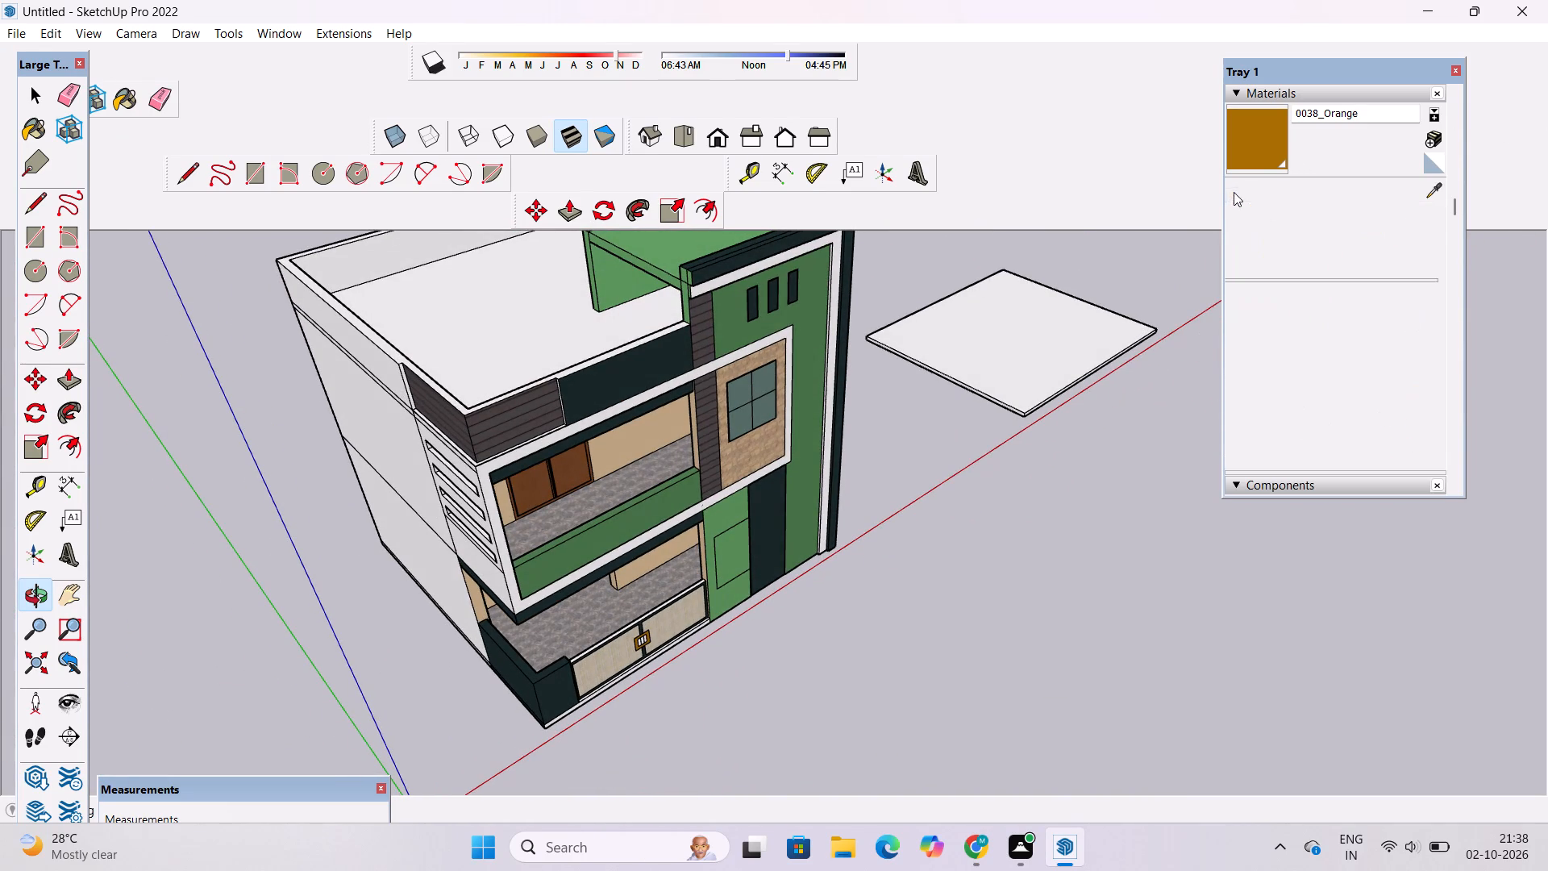
{"action": "left_click", "coordinate": [1326, 219]}
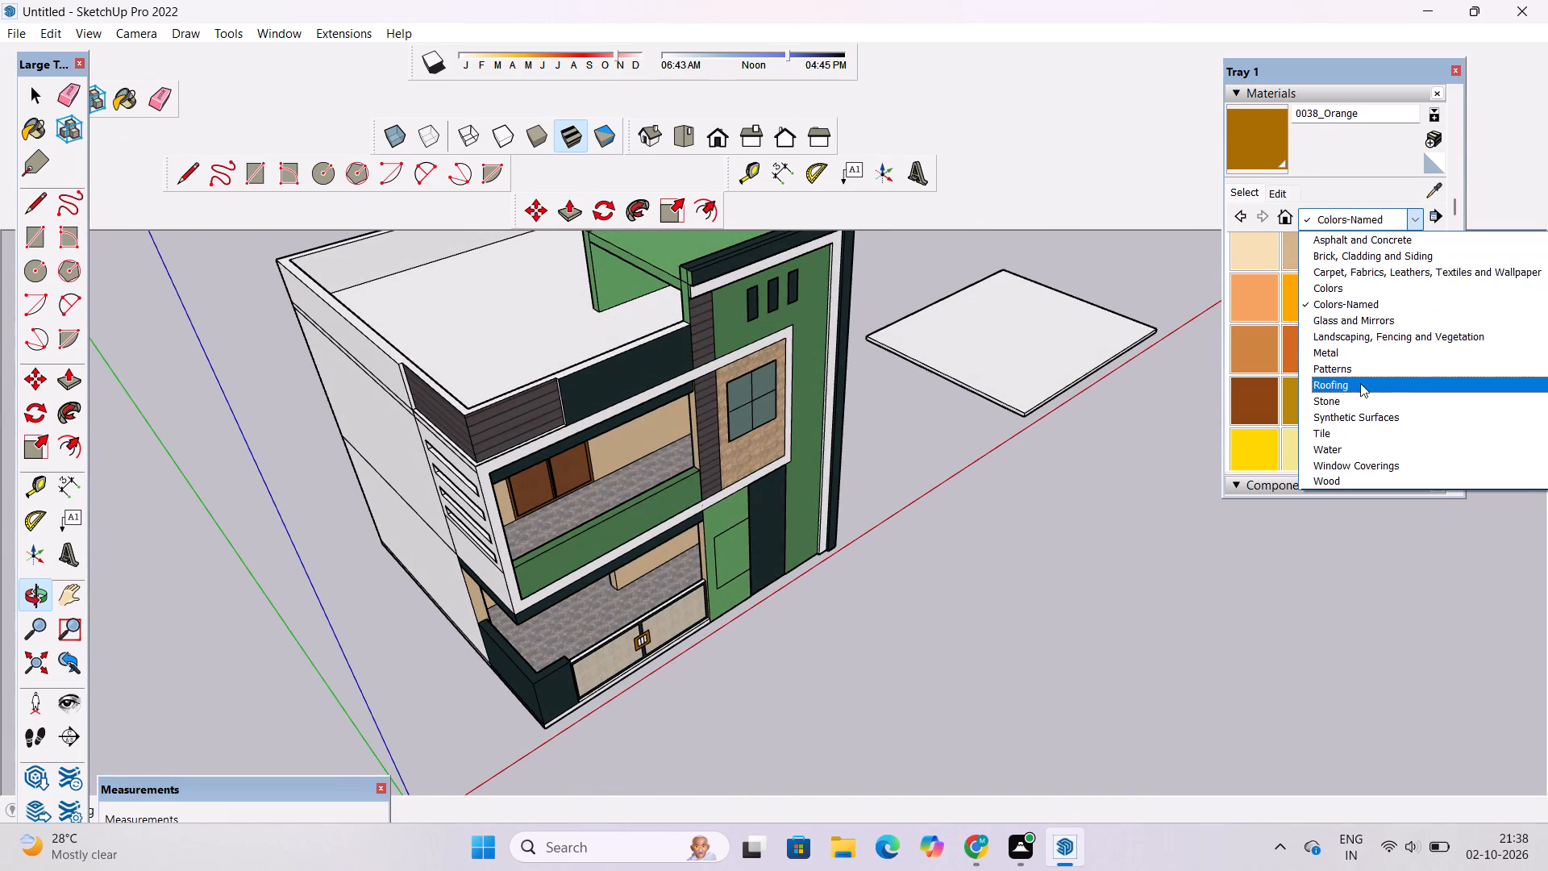
{"action": "left_click", "coordinate": [1347, 400]}
{"action": "left_click", "coordinate": [1363, 319]}
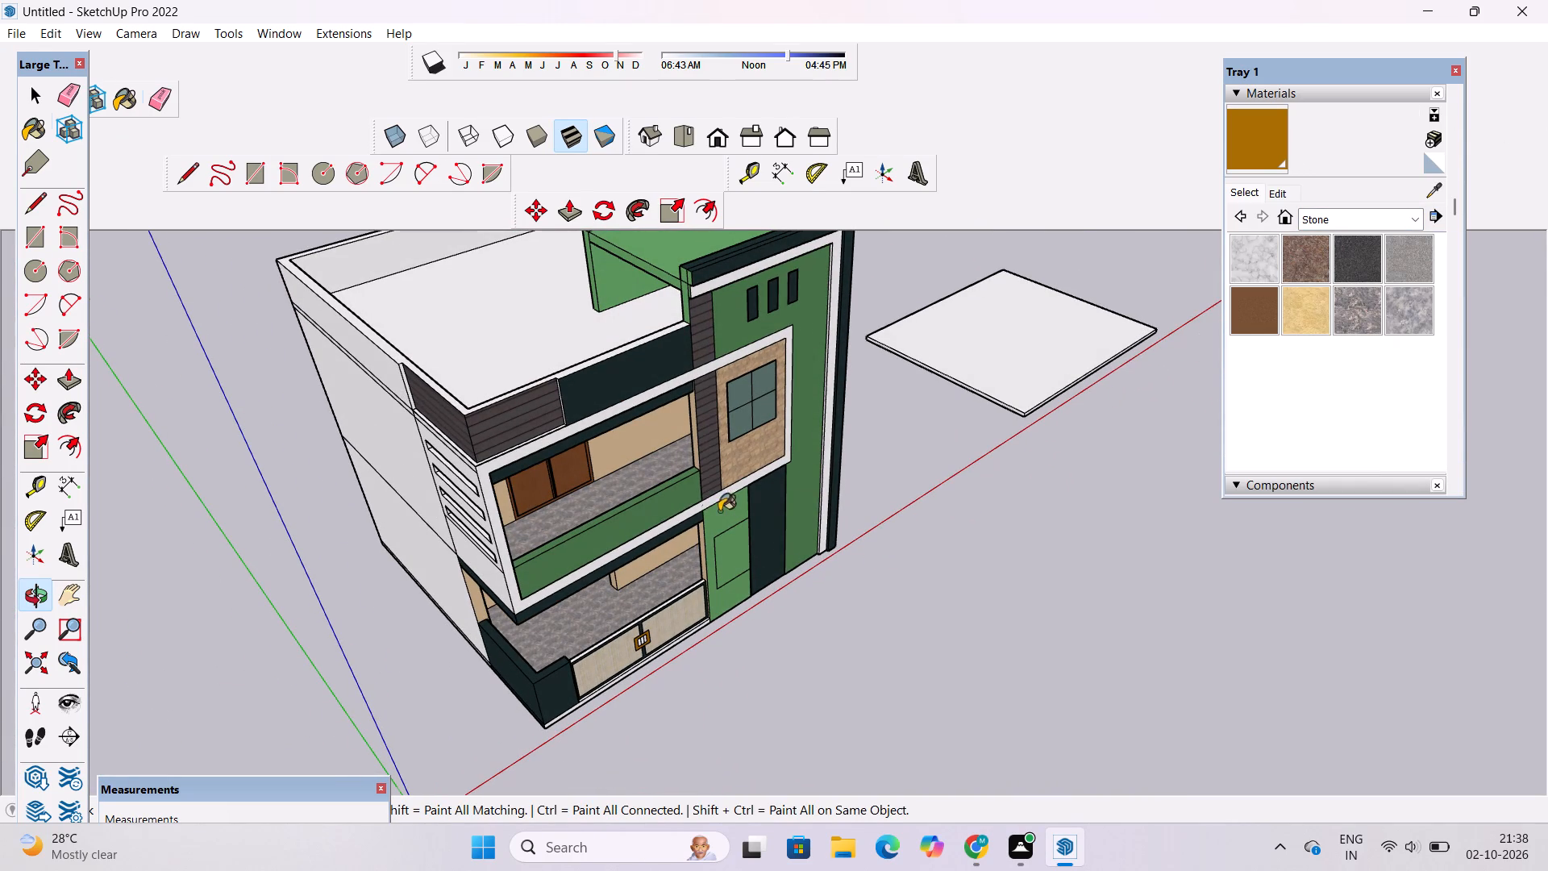
{"action": "scroll", "coordinate": [718, 512], "scroll_direction": "down", "scroll_amount": 5}
{"action": "scroll", "coordinate": [692, 633], "scroll_direction": "up", "scroll_amount": 20}
{"action": "scroll", "coordinate": [692, 633], "scroll_direction": "up", "scroll_amount": 1}
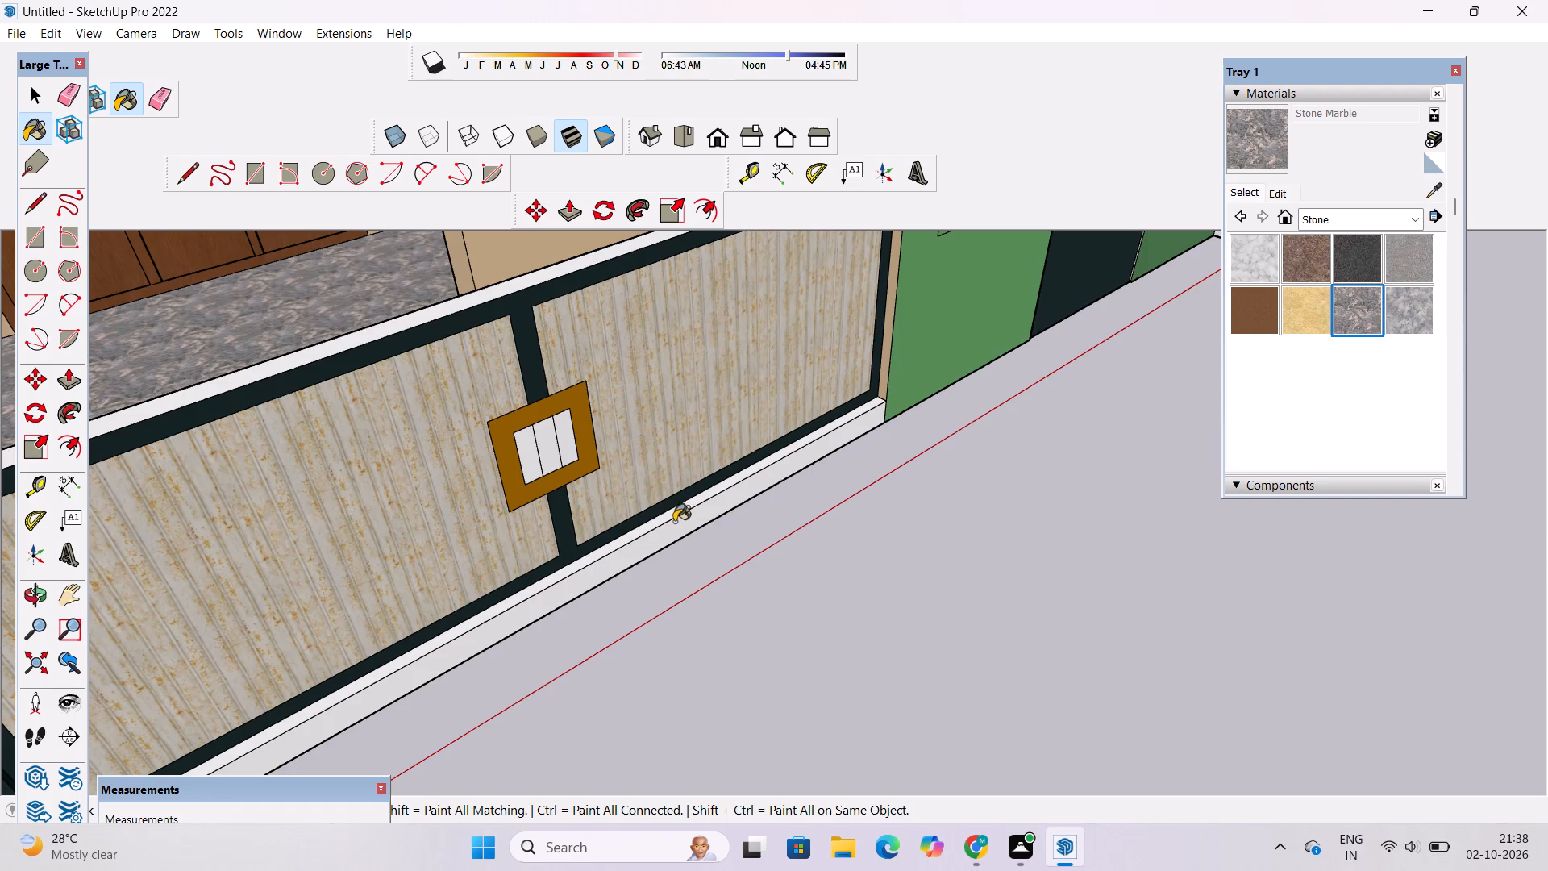
{"action": "left_click", "coordinate": [674, 522]}
{"action": "scroll", "coordinate": [680, 509], "scroll_direction": "up", "scroll_amount": 10}
{"action": "left_click", "coordinate": [681, 507]}
{"action": "scroll", "coordinate": [650, 517], "scroll_direction": "down", "scroll_amount": 11}
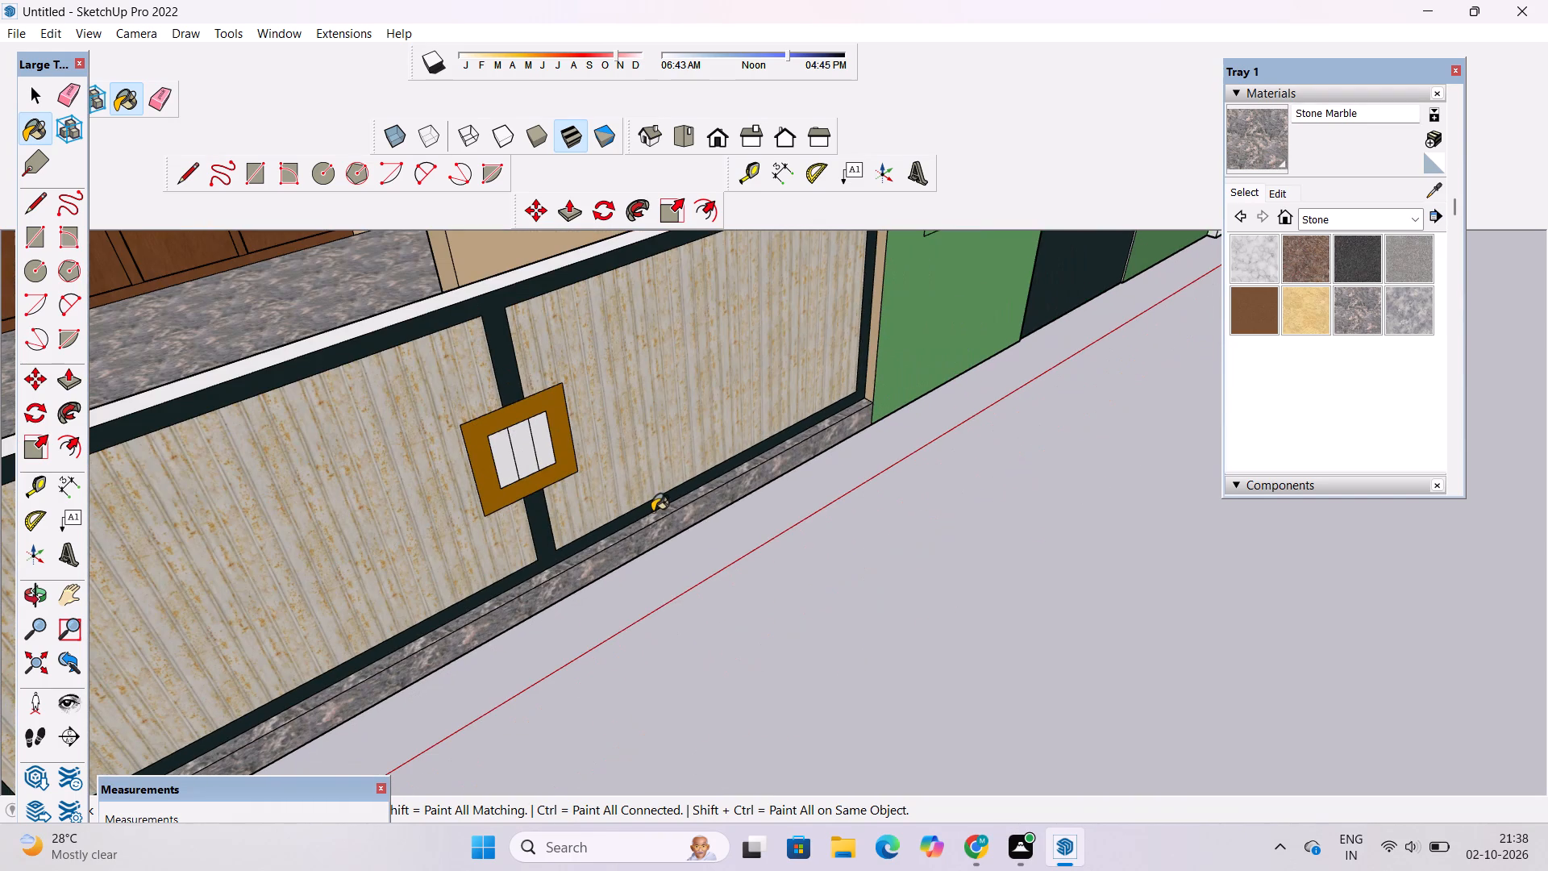
Examine the marble plinth, the gate and the dark veranda wall from the street front and around the side corner.
{"action": "key", "text": "o"}
{"action": "left_click_drag", "start_coordinate": [790, 537], "coordinate": [684, 475]}
{"action": "scroll", "coordinate": [680, 475], "scroll_direction": "down", "scroll_amount": 4}
{"action": "left_click_drag", "start_coordinate": [667, 477], "coordinate": [693, 490], "text": "shift"}
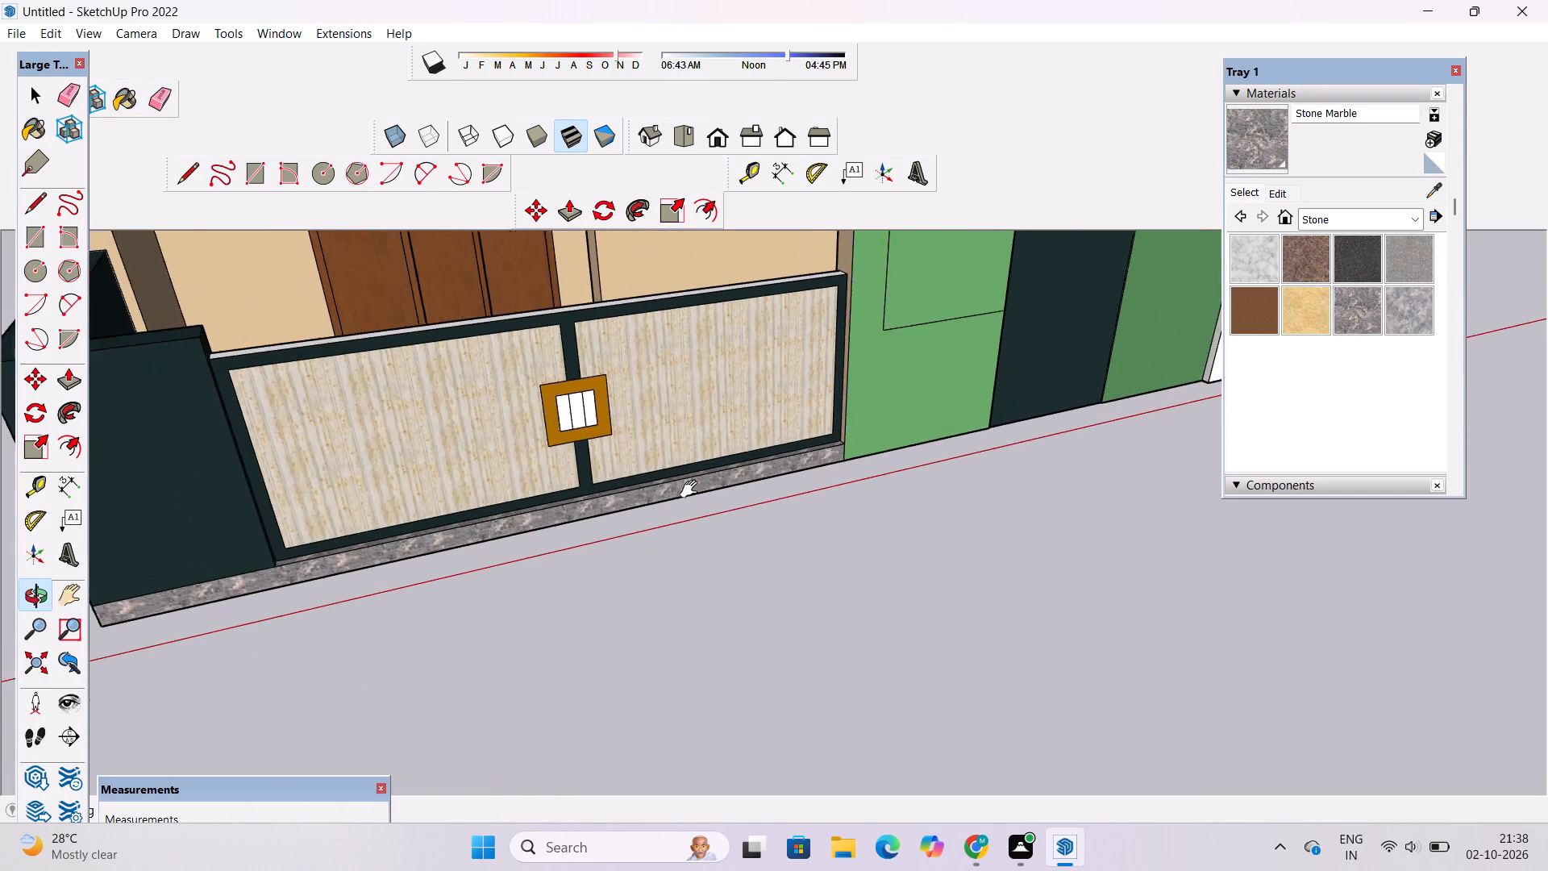
{"action": "left_click_drag", "start_coordinate": [693, 490], "coordinate": [746, 502], "text": "shift"}
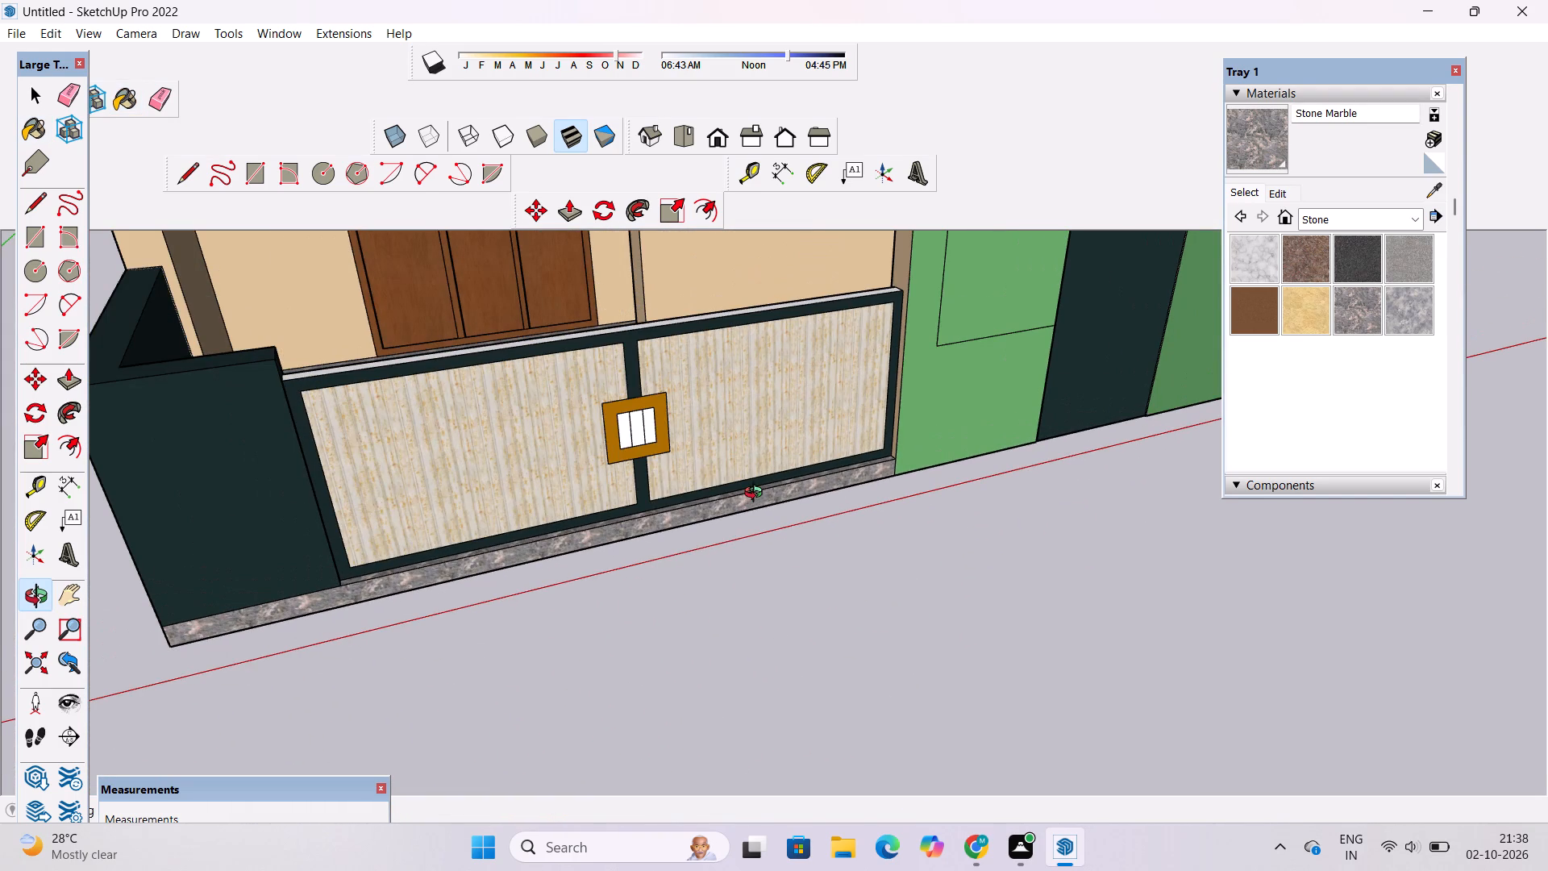
{"action": "scroll", "coordinate": [767, 486], "scroll_direction": "down", "scroll_amount": 3}
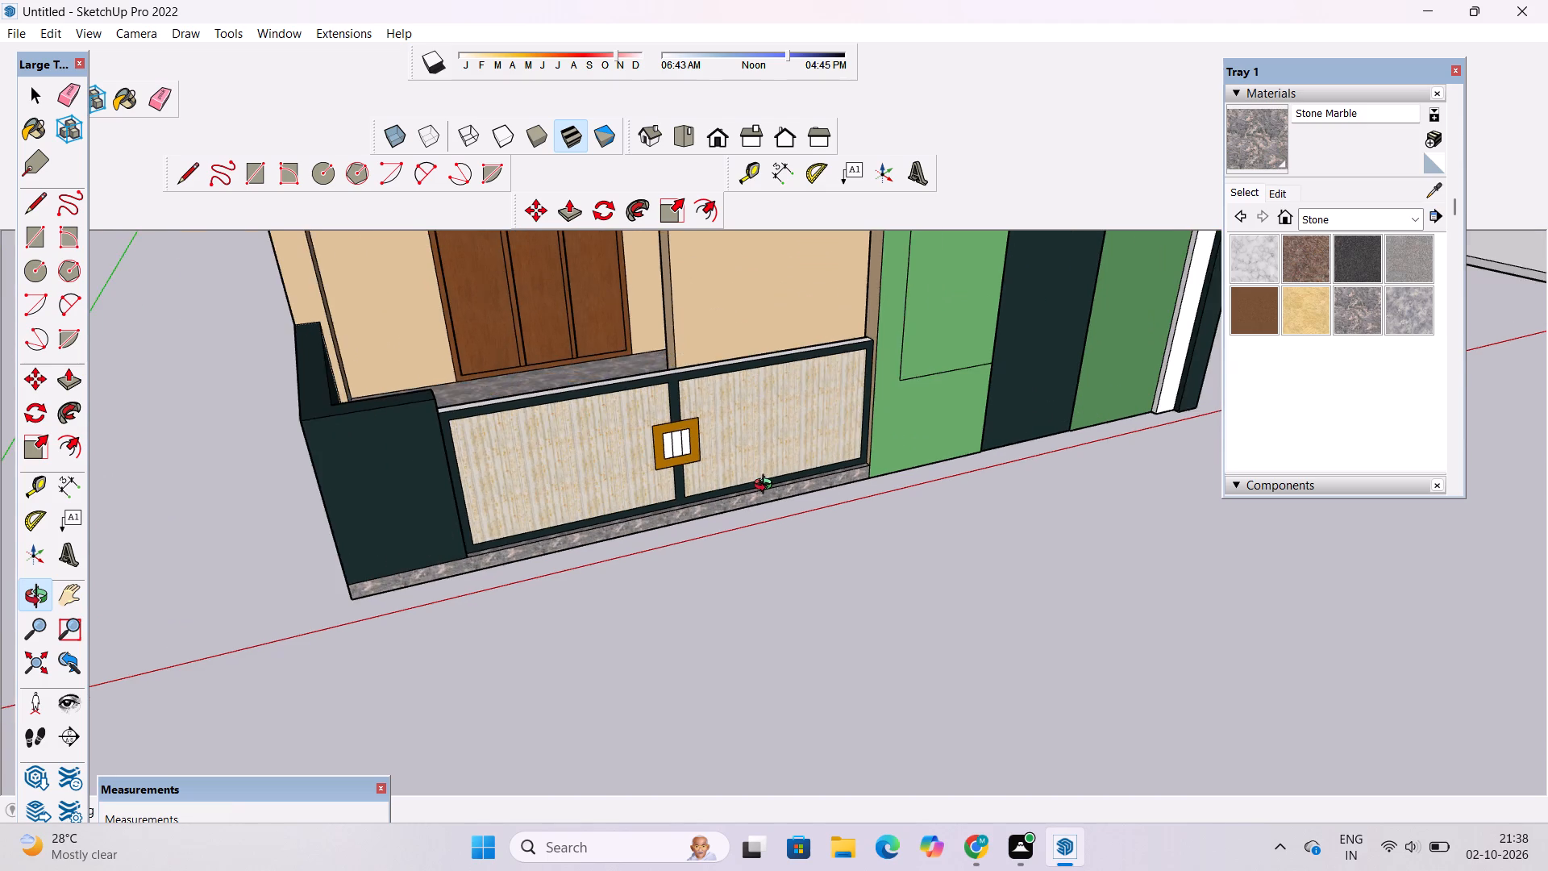
{"action": "left_click_drag", "start_coordinate": [759, 507], "coordinate": [795, 440]}
{"action": "left_click_drag", "start_coordinate": [734, 461], "coordinate": [768, 491], "text": "shift"}
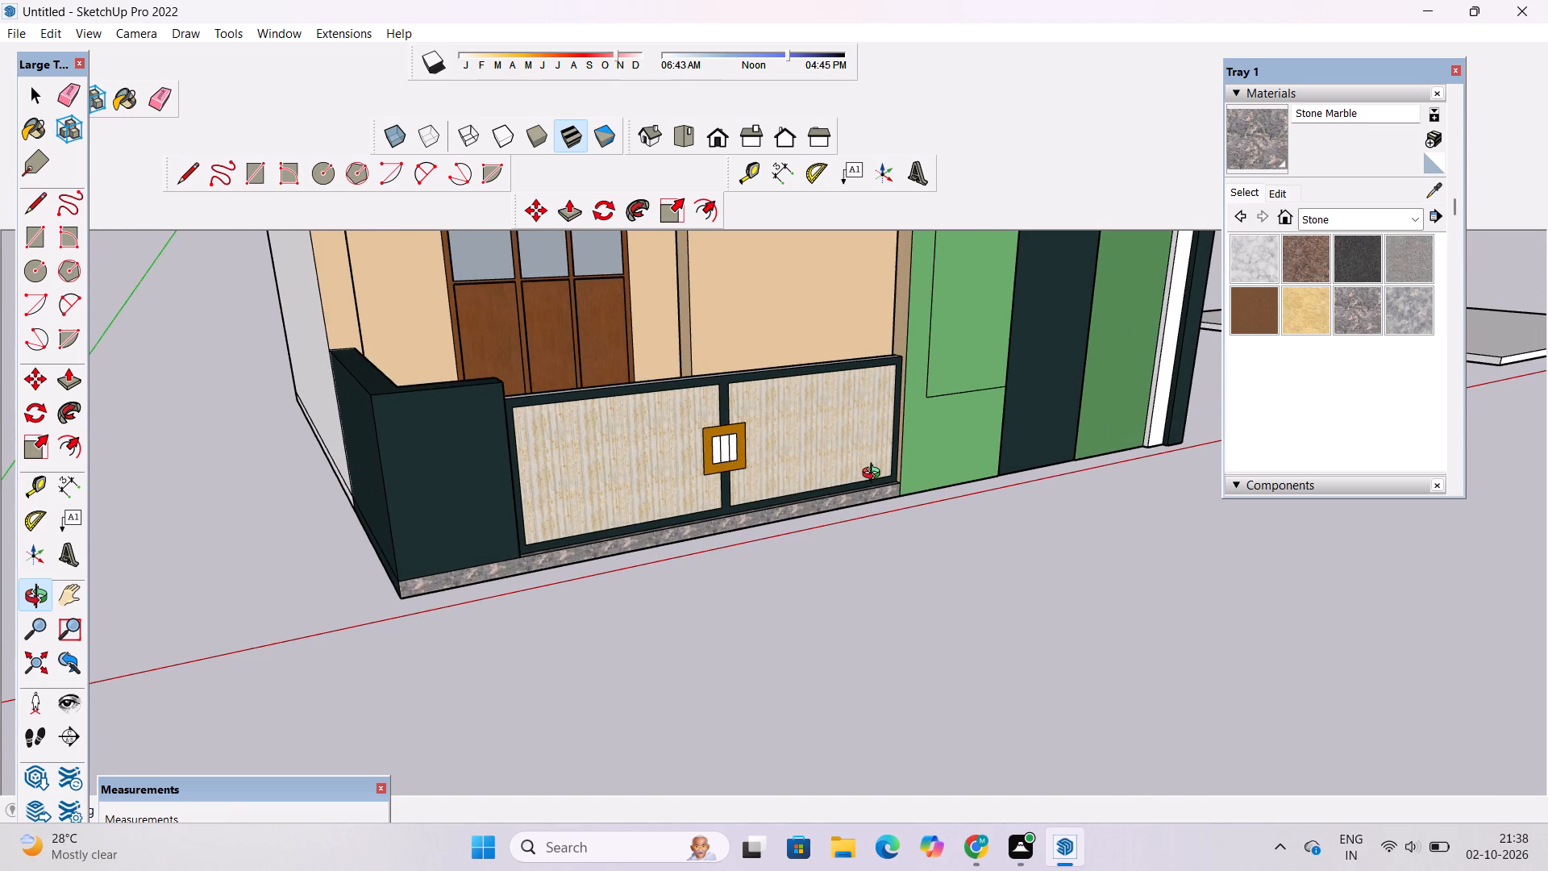
{"action": "scroll", "coordinate": [451, 471], "scroll_direction": "down", "scroll_amount": 3}
{"action": "left_click_drag", "start_coordinate": [499, 469], "coordinate": [589, 525]}
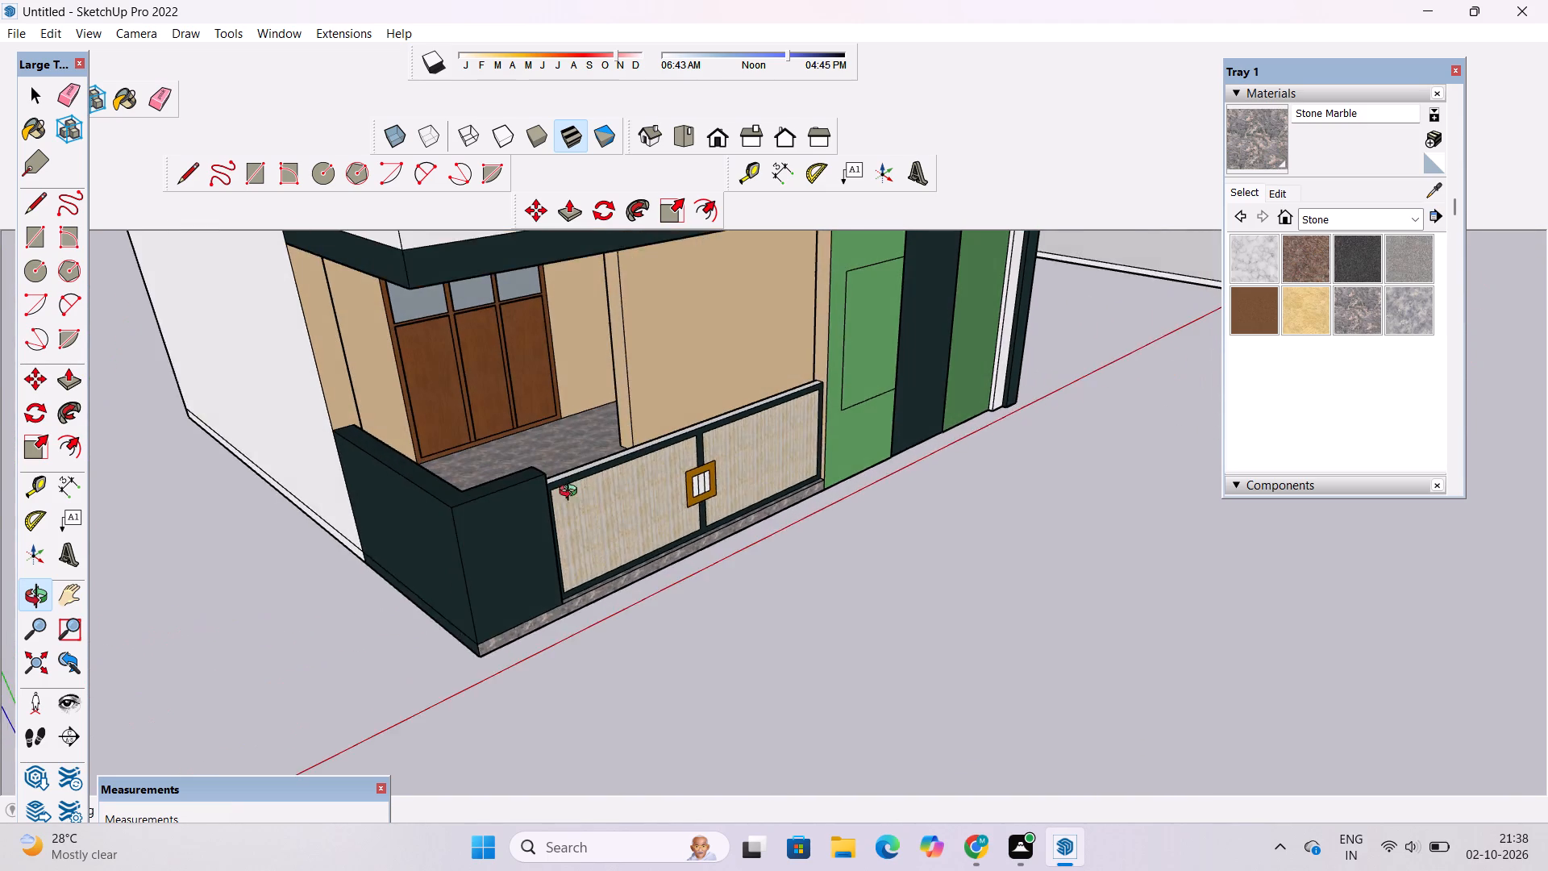
{"action": "scroll", "coordinate": [558, 465], "scroll_direction": "up", "scroll_amount": 2}
{"action": "left_click_drag", "start_coordinate": [542, 479], "coordinate": [636, 503], "text": "shift"}
{"action": "left_click_drag", "start_coordinate": [645, 523], "coordinate": [801, 527]}
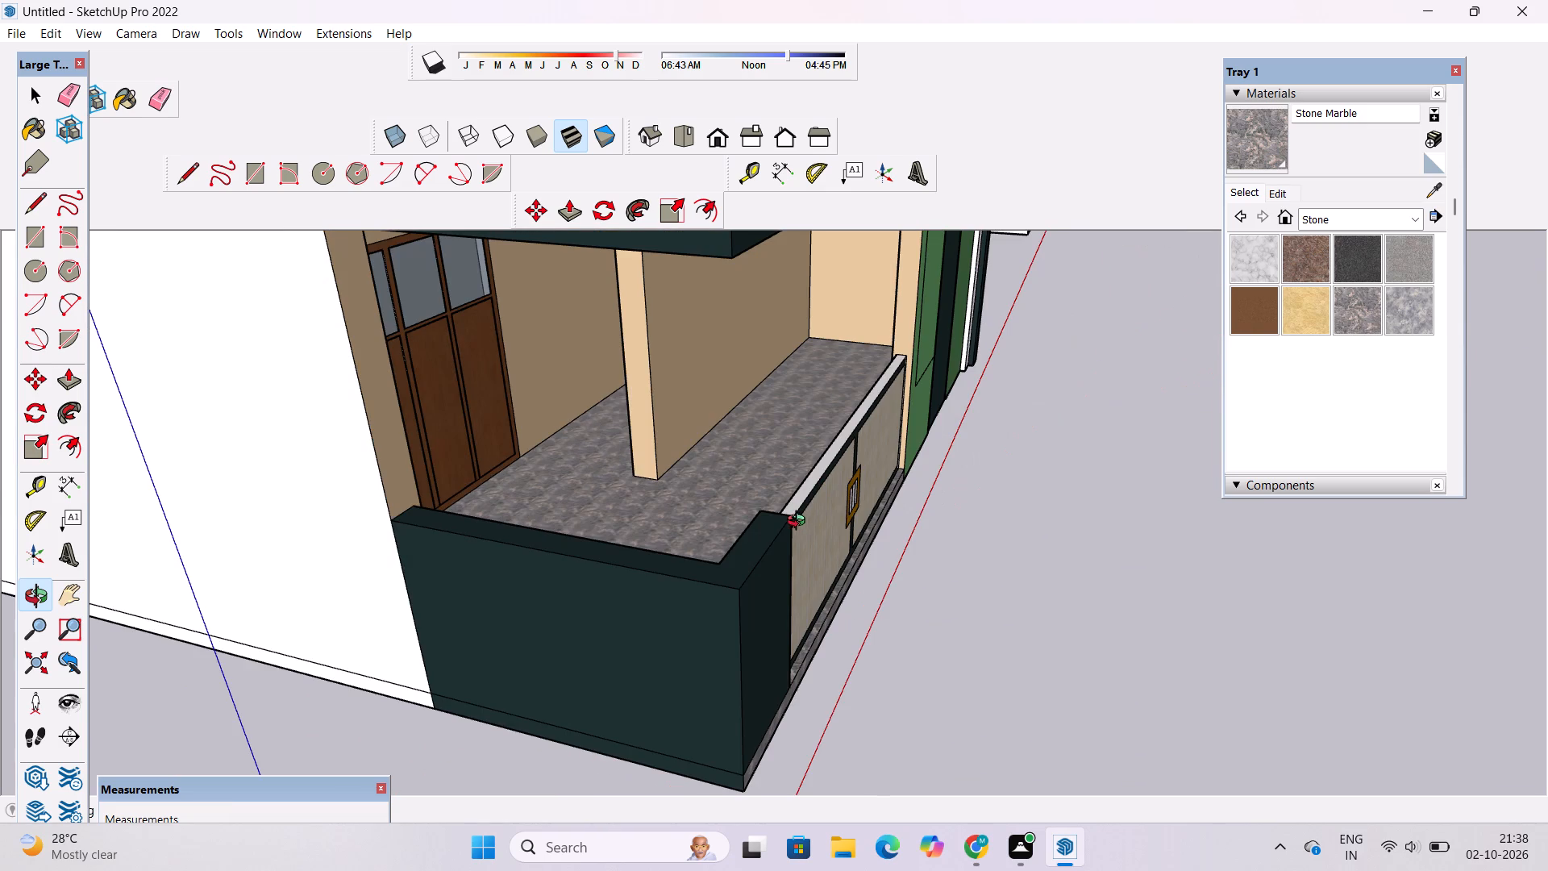
{"action": "left_click_drag", "start_coordinate": [903, 536], "coordinate": [861, 530], "text": "shift"}
{"action": "scroll", "coordinate": [856, 527], "scroll_direction": "down", "scroll_amount": 1}
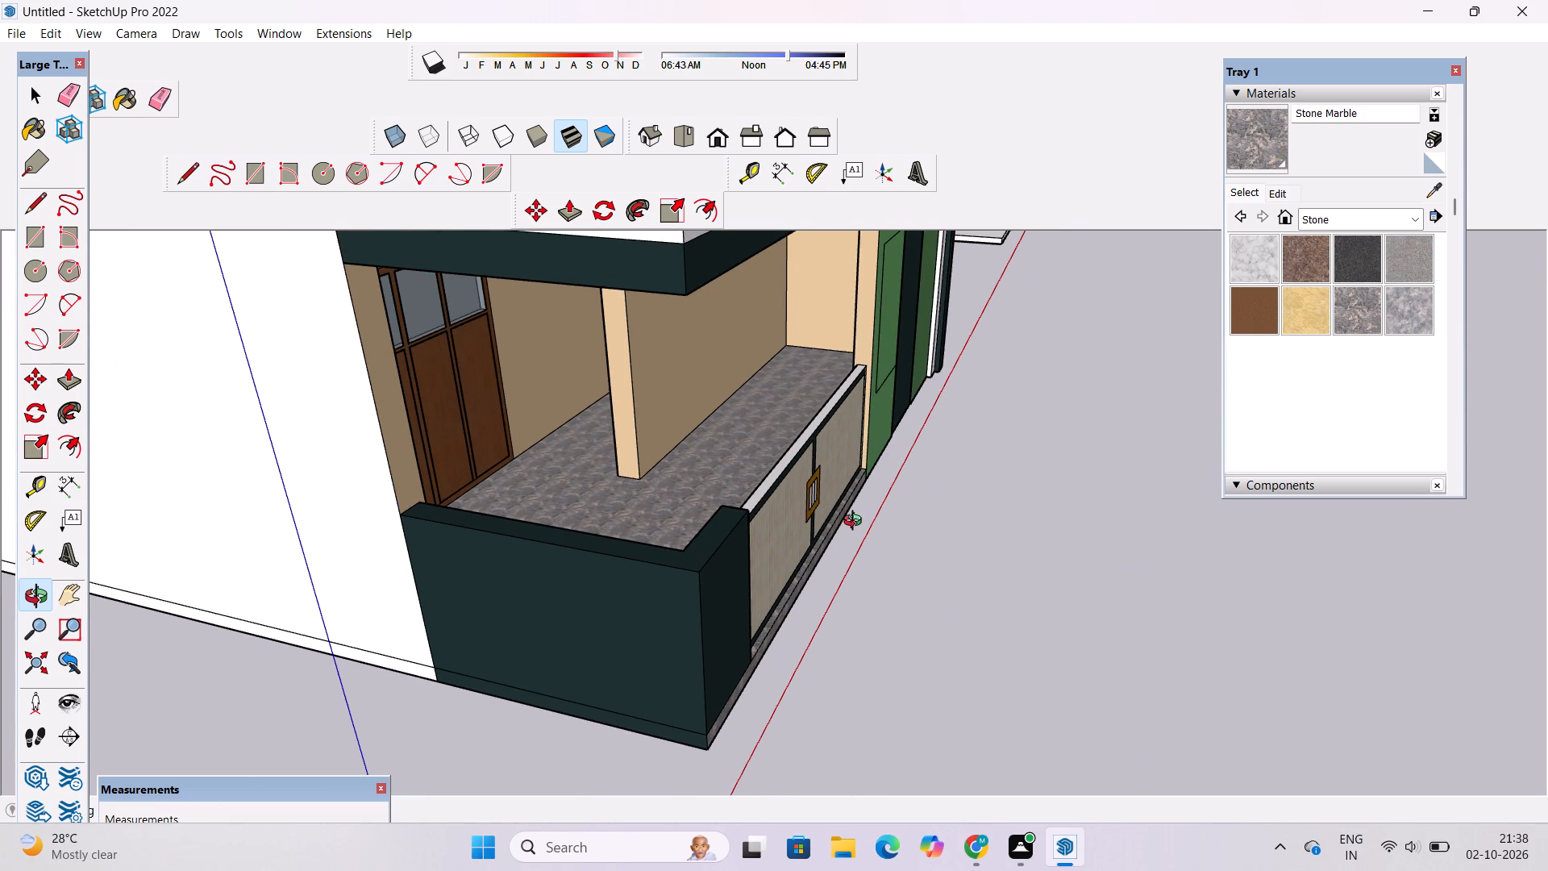
Examine the veranda, the dark side wall and the gate with its marble plinth from close up and from the street.
{"action": "scroll", "coordinate": [855, 519], "scroll_direction": "down", "scroll_amount": 3}
{"action": "left_click_drag", "start_coordinate": [860, 514], "coordinate": [872, 545], "text": "shift"}
{"action": "scroll", "coordinate": [872, 548], "scroll_direction": "up", "scroll_amount": 3}
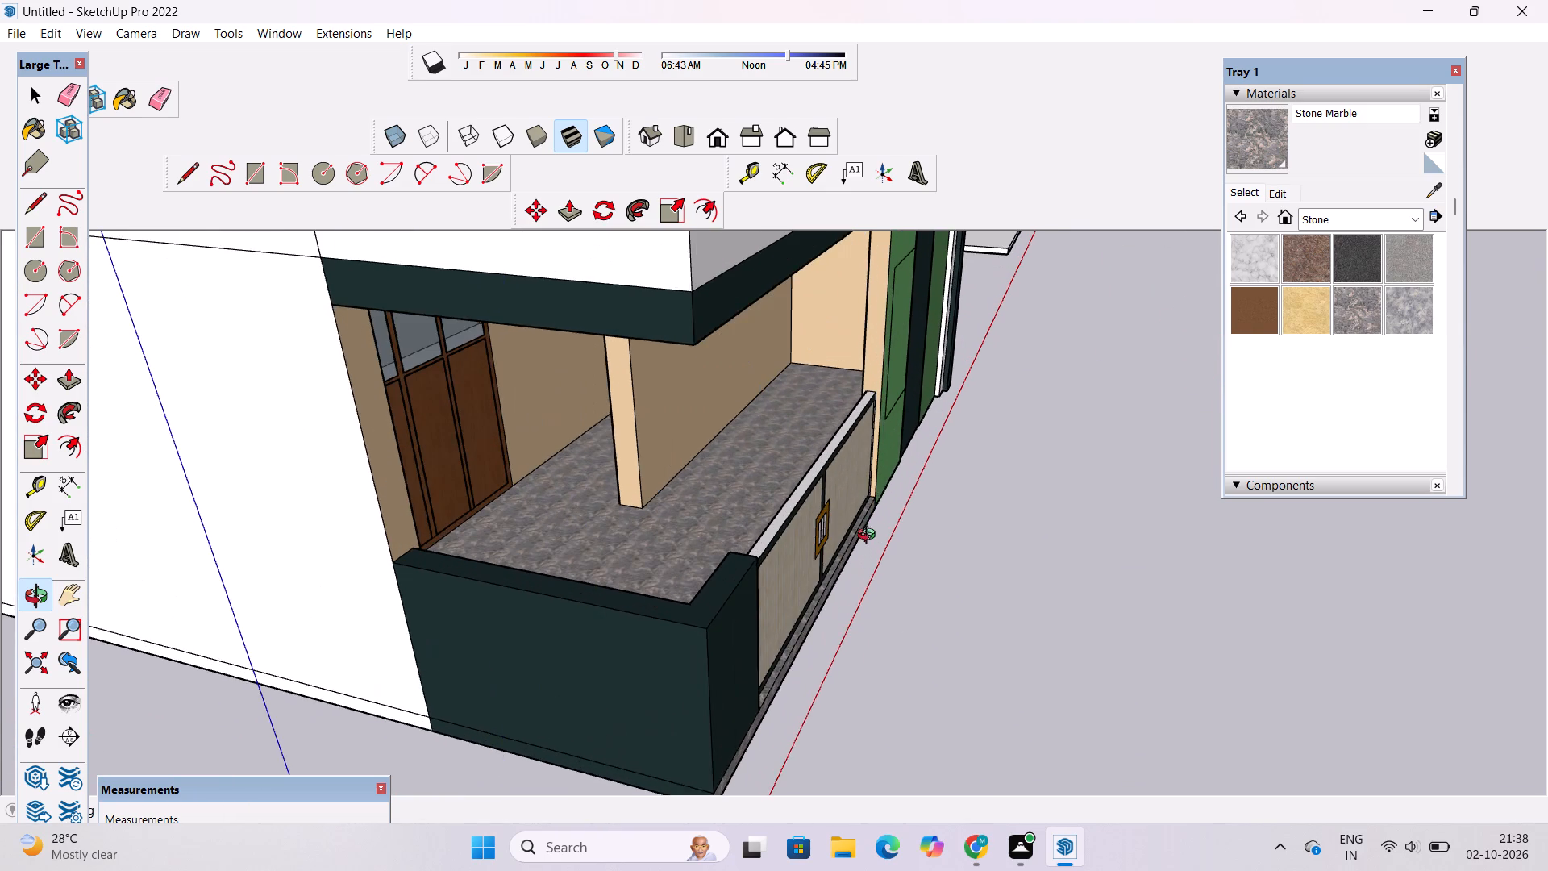
{"action": "left_click_drag", "start_coordinate": [871, 536], "coordinate": [872, 581], "text": "shift"}
{"action": "scroll", "coordinate": [800, 562], "scroll_direction": "up", "scroll_amount": 7}
{"action": "left_click_drag", "start_coordinate": [751, 565], "coordinate": [837, 511]}
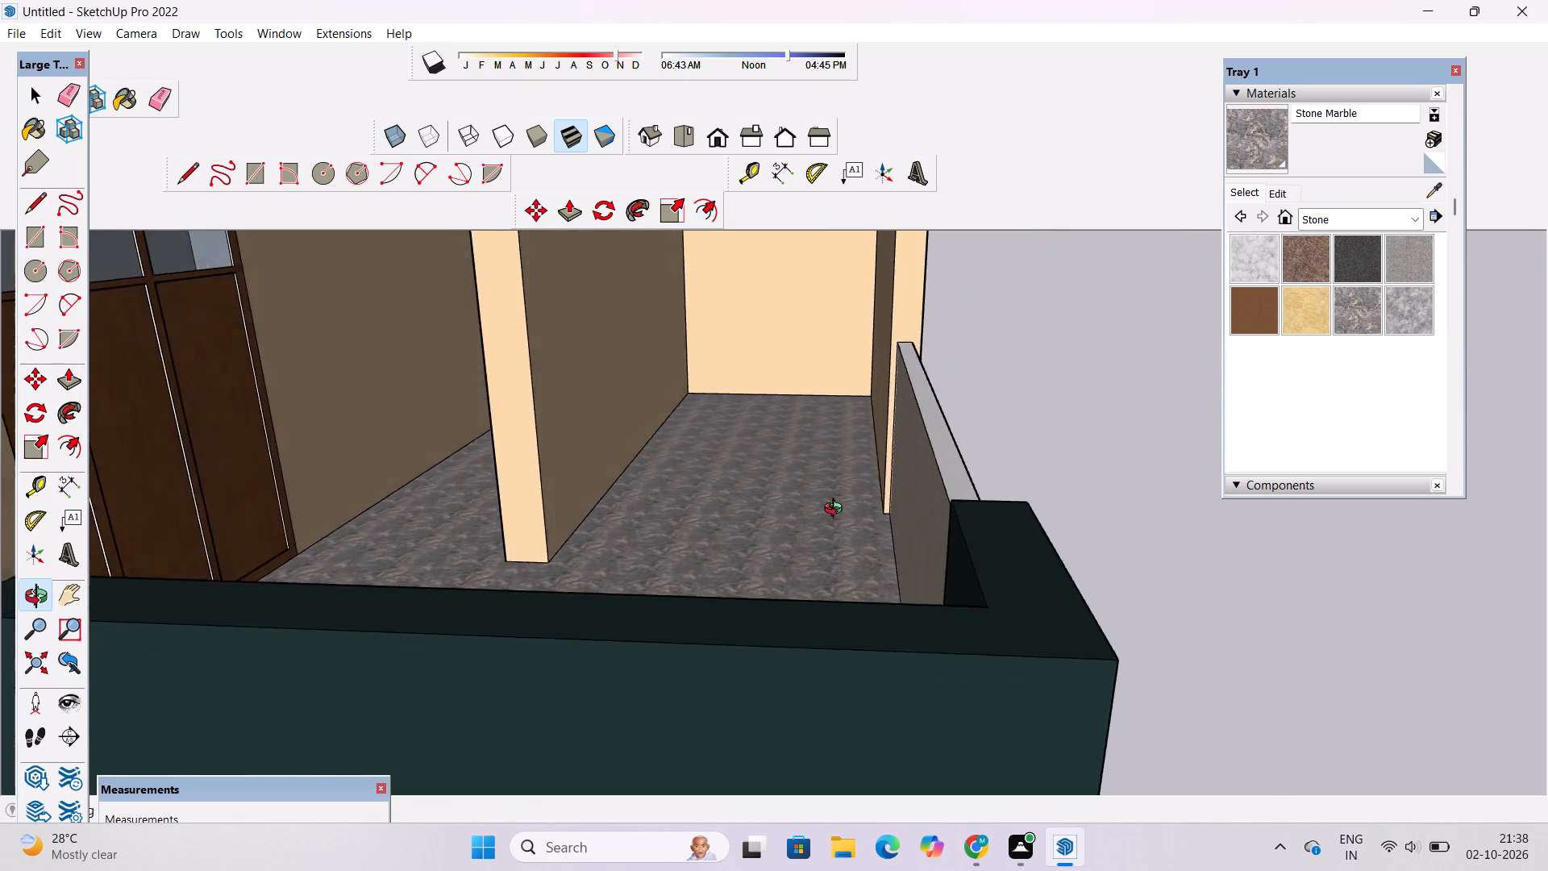
{"action": "left_click_drag", "start_coordinate": [837, 511], "coordinate": [708, 535]}
{"action": "scroll", "coordinate": [708, 535], "scroll_direction": "down", "scroll_amount": 4}
{"action": "left_click_drag", "start_coordinate": [787, 521], "coordinate": [678, 569]}
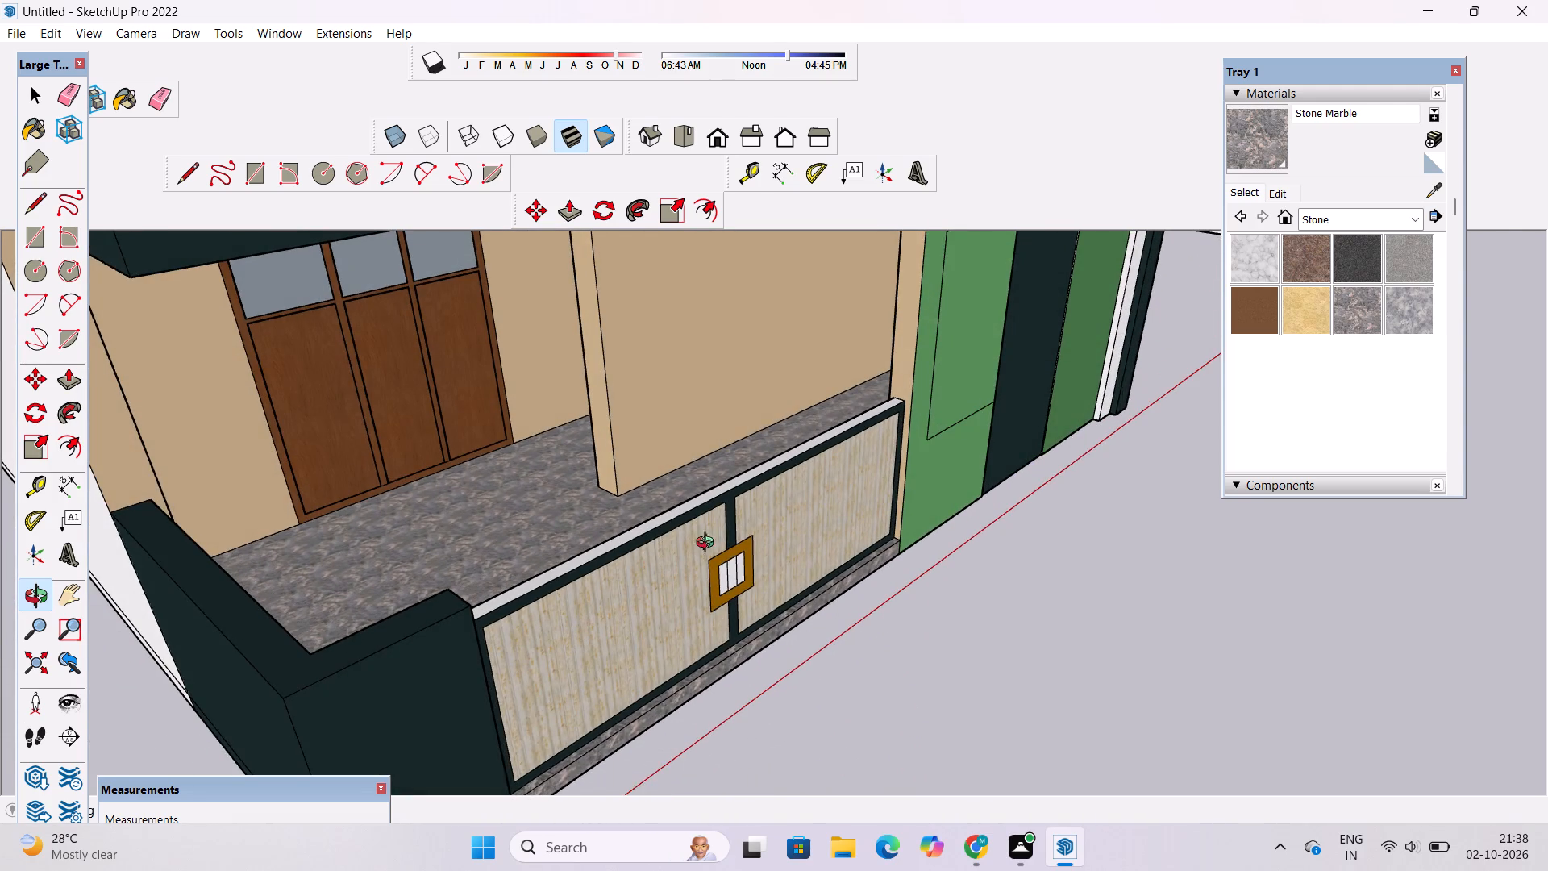
{"action": "left_click_drag", "start_coordinate": [731, 544], "coordinate": [693, 544]}
{"action": "left_click_drag", "start_coordinate": [675, 537], "coordinate": [714, 585]}
{"action": "left_click_drag", "start_coordinate": [723, 605], "coordinate": [635, 558]}
{"action": "scroll", "coordinate": [625, 548], "scroll_direction": "down", "scroll_amount": 5}
{"action": "left_click_drag", "start_coordinate": [625, 542], "coordinate": [695, 567], "text": "shift"}
{"action": "left_click_drag", "start_coordinate": [697, 569], "coordinate": [643, 552]}
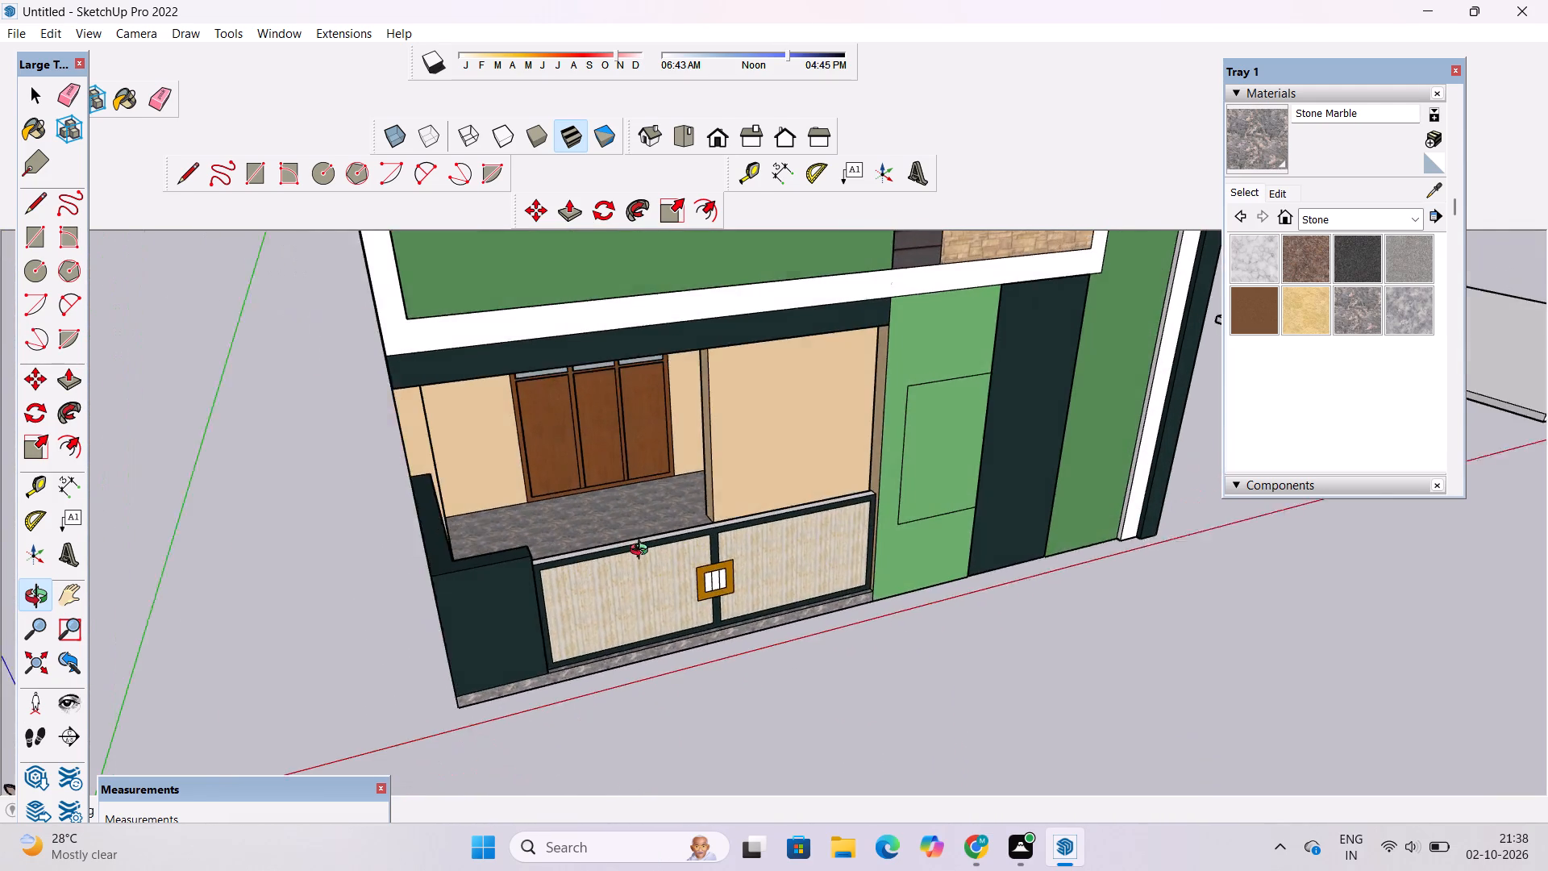
{"action": "left_click_drag", "start_coordinate": [643, 552], "coordinate": [638, 552]}
{"action": "scroll", "coordinate": [631, 542], "scroll_direction": "down", "scroll_amount": 5}
{"action": "left_click_drag", "start_coordinate": [635, 538], "coordinate": [689, 609], "text": "shift"}
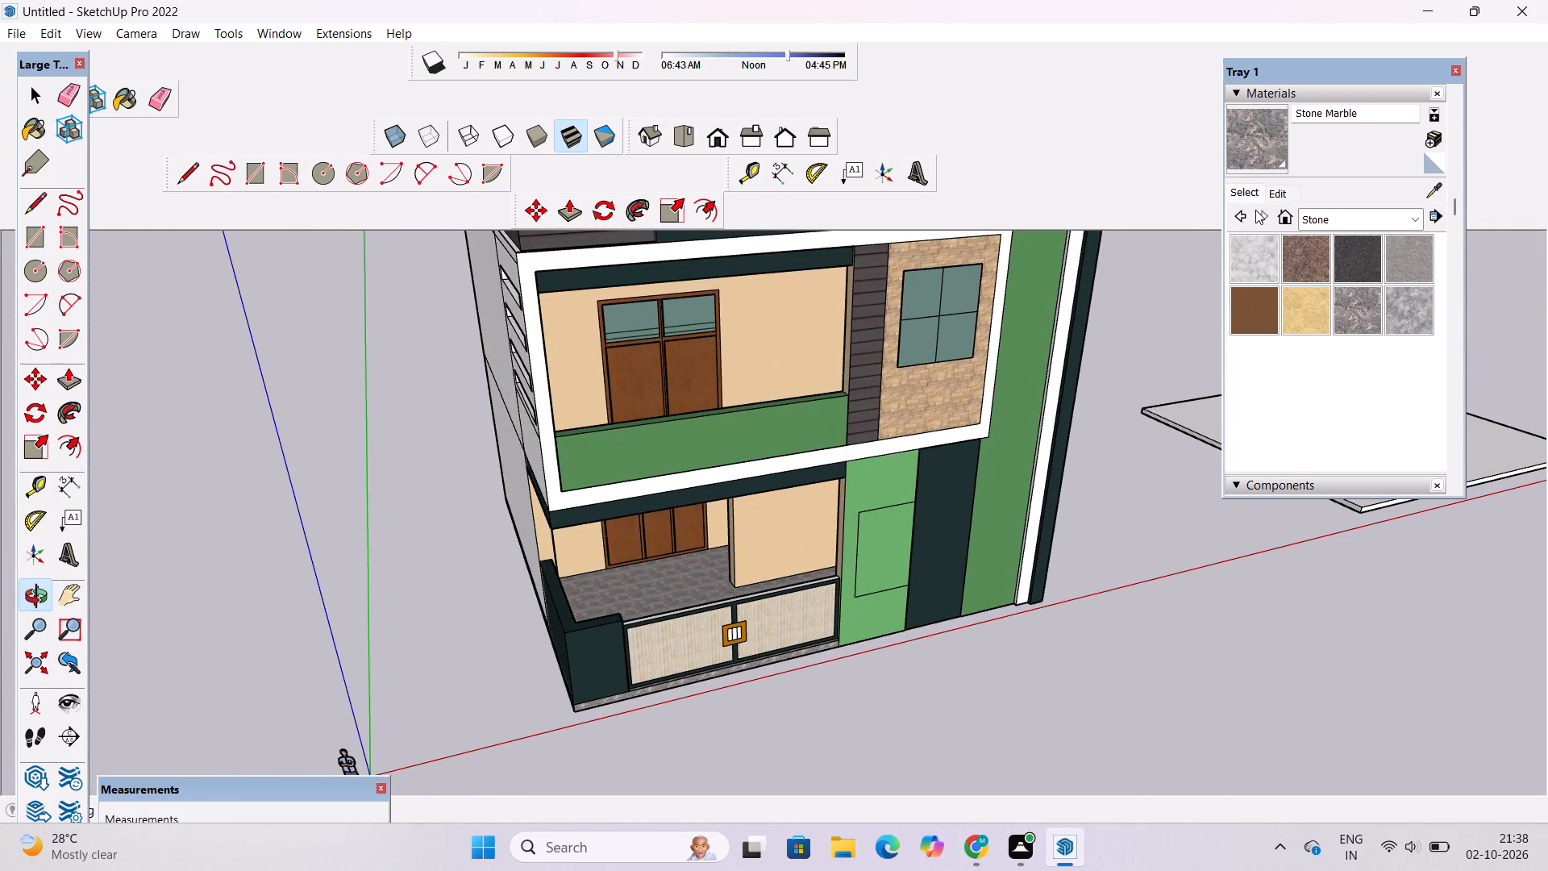
Paint the white top face of the gate with 0078_DarkSlateGray from the Colors-Named collection.
{"action": "left_click", "coordinate": [1321, 224]}
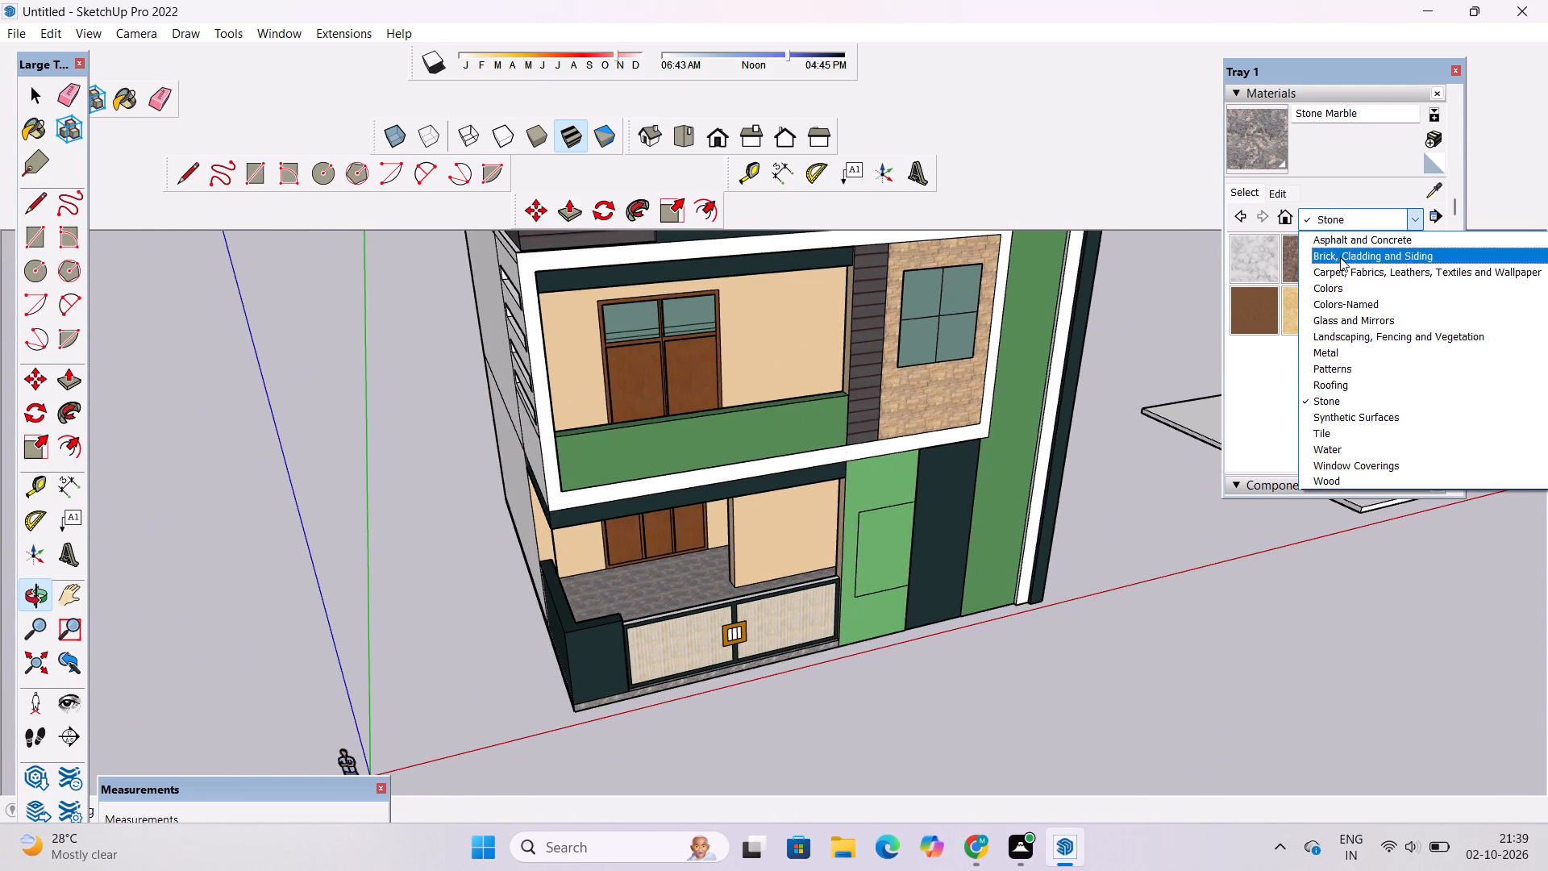
{"action": "left_click", "coordinate": [1341, 303]}
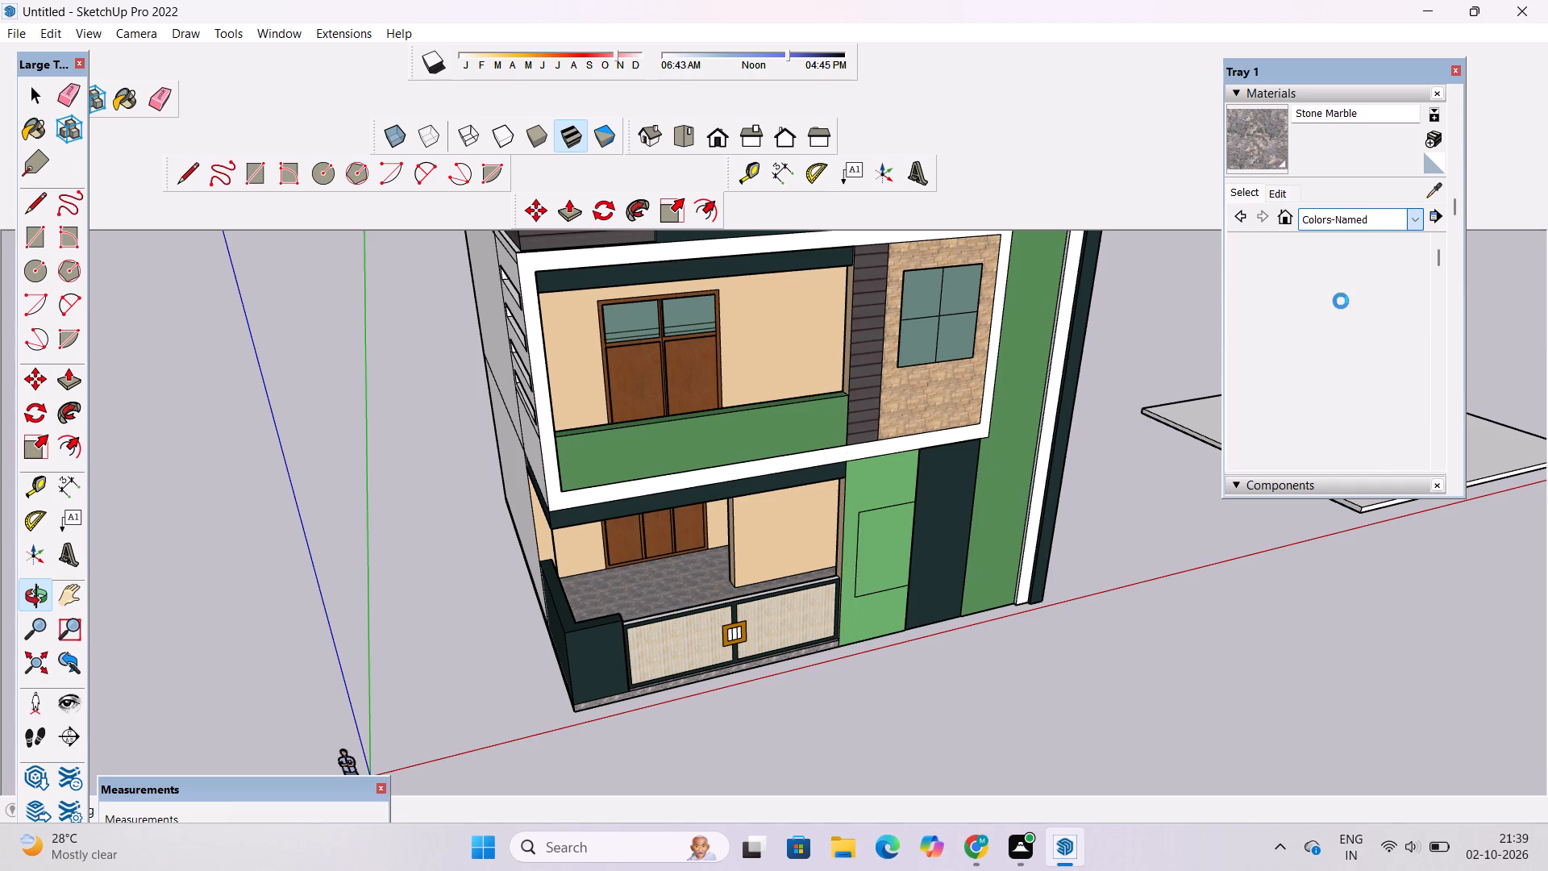
{"action": "scroll", "coordinate": [1334, 298], "scroll_direction": "down", "scroll_amount": 6}
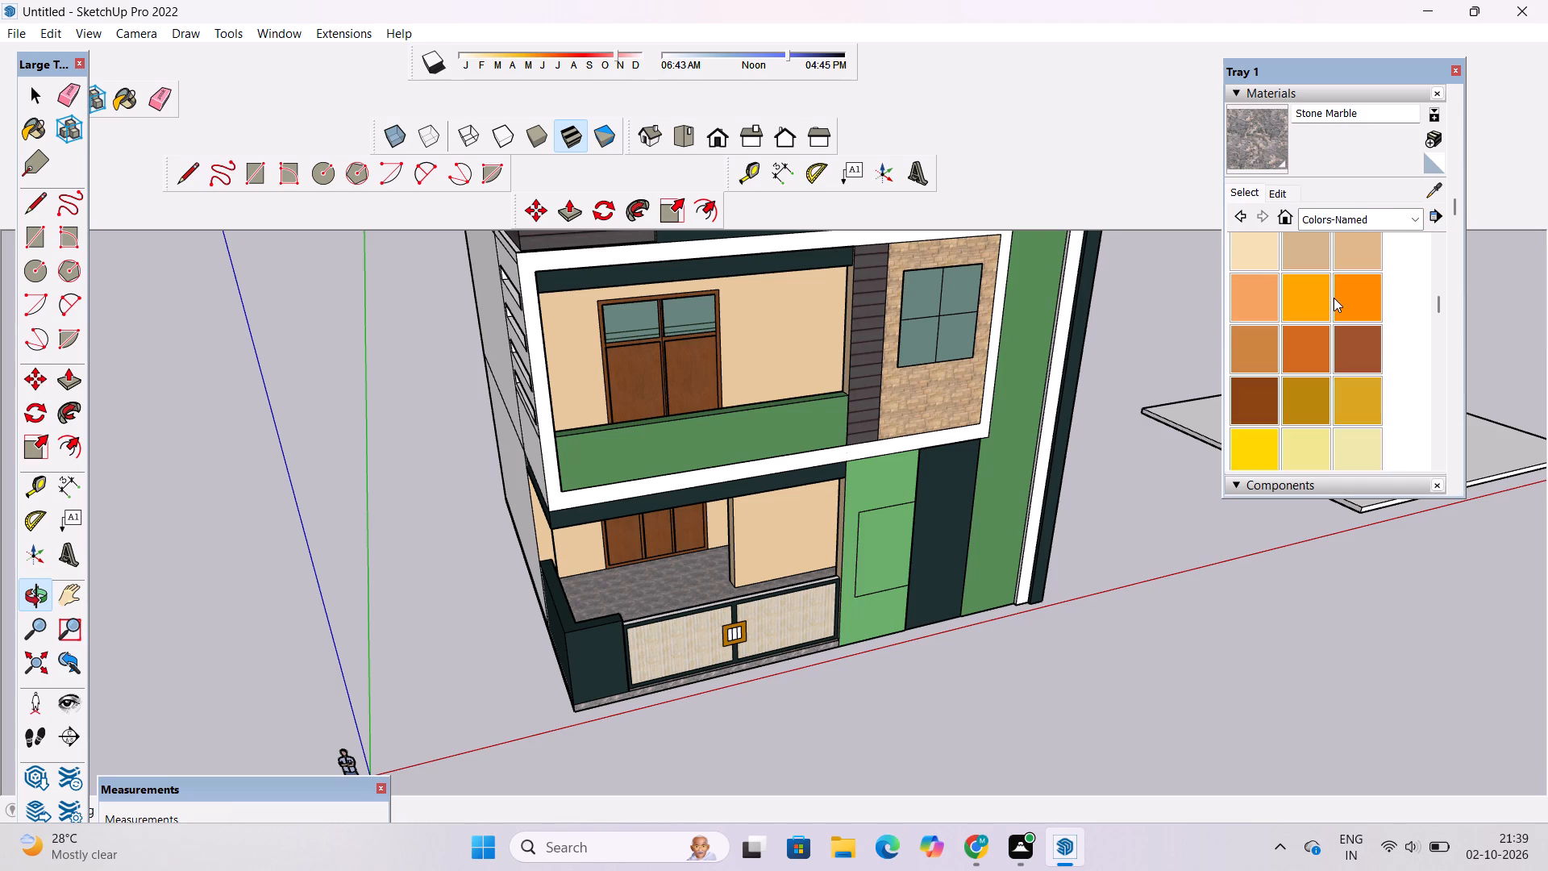
{"action": "scroll", "coordinate": [1334, 298], "scroll_direction": "down", "scroll_amount": 5}
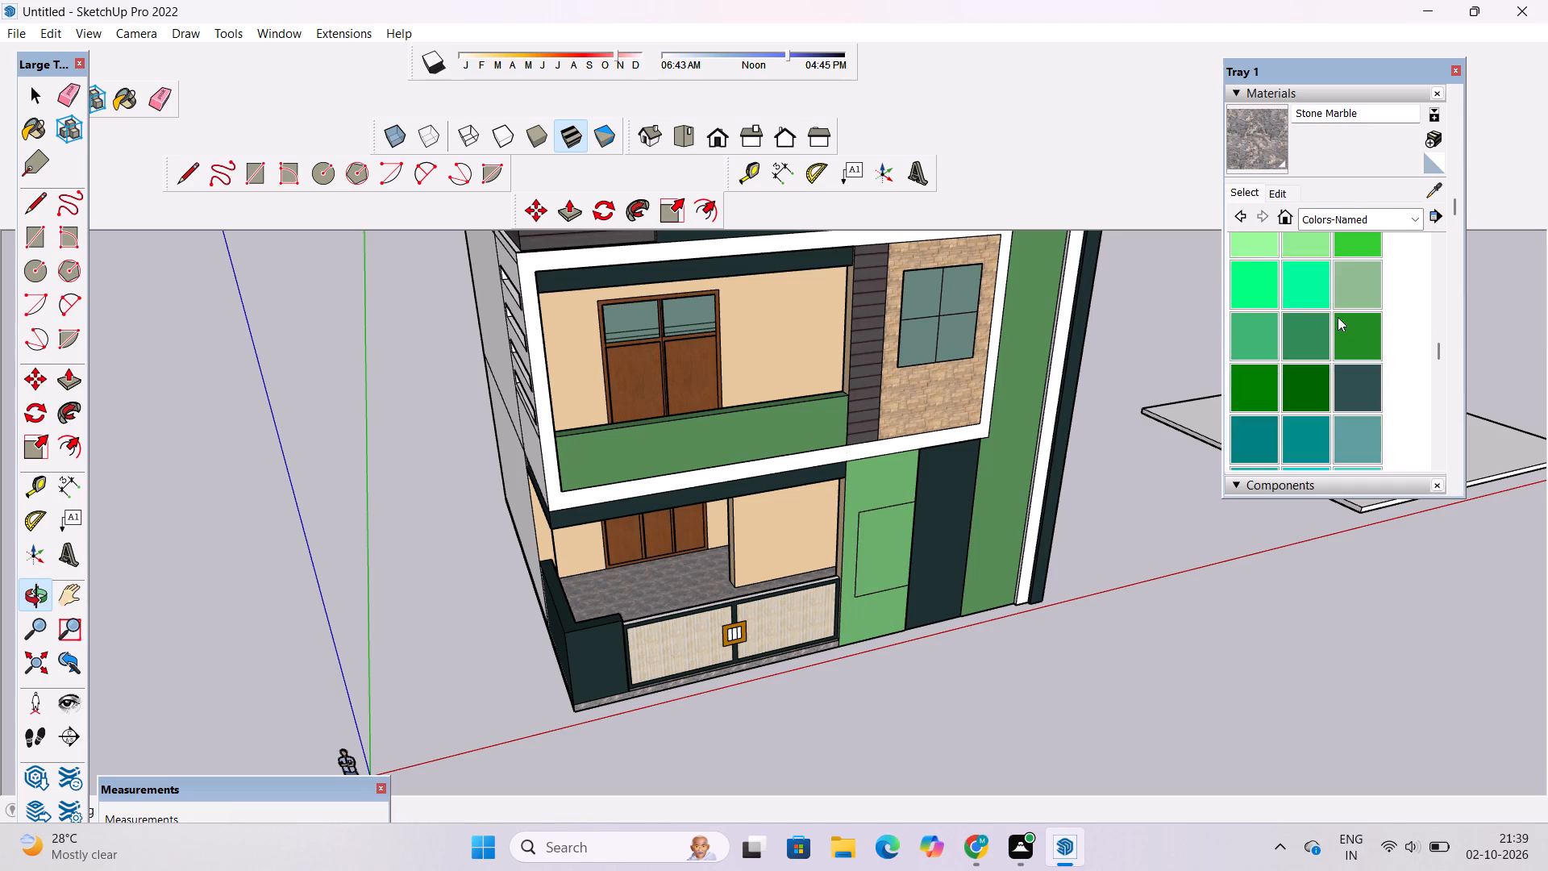
{"action": "scroll", "coordinate": [1338, 317], "scroll_direction": "down", "scroll_amount": 2}
{"action": "left_click", "coordinate": [1345, 297]}
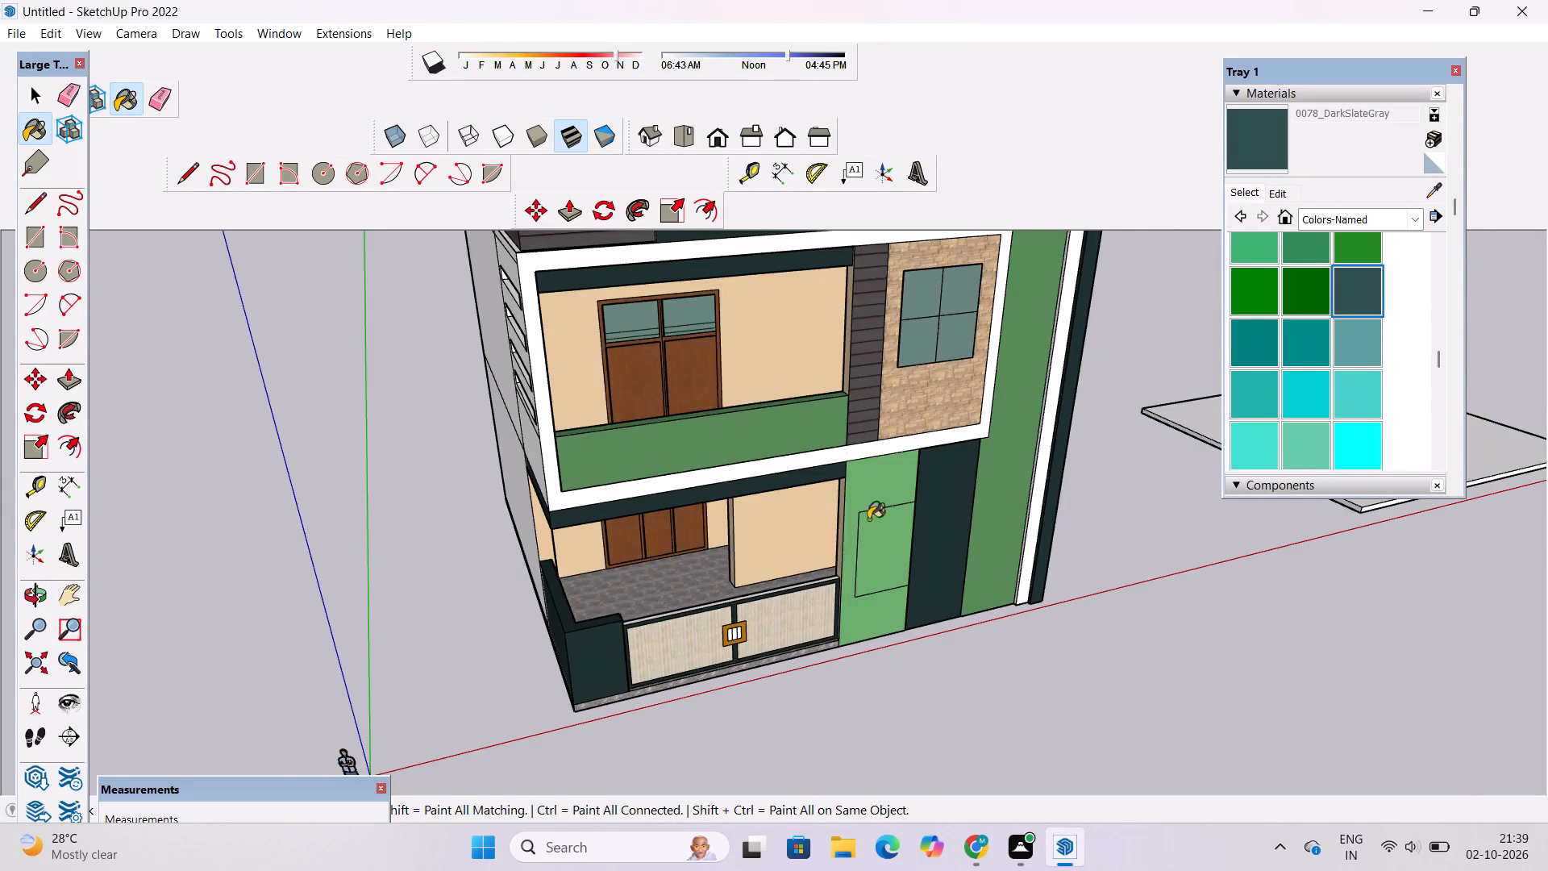
{"action": "scroll", "coordinate": [764, 591], "scroll_direction": "up", "scroll_amount": 16}
{"action": "left_click", "coordinate": [777, 569]}
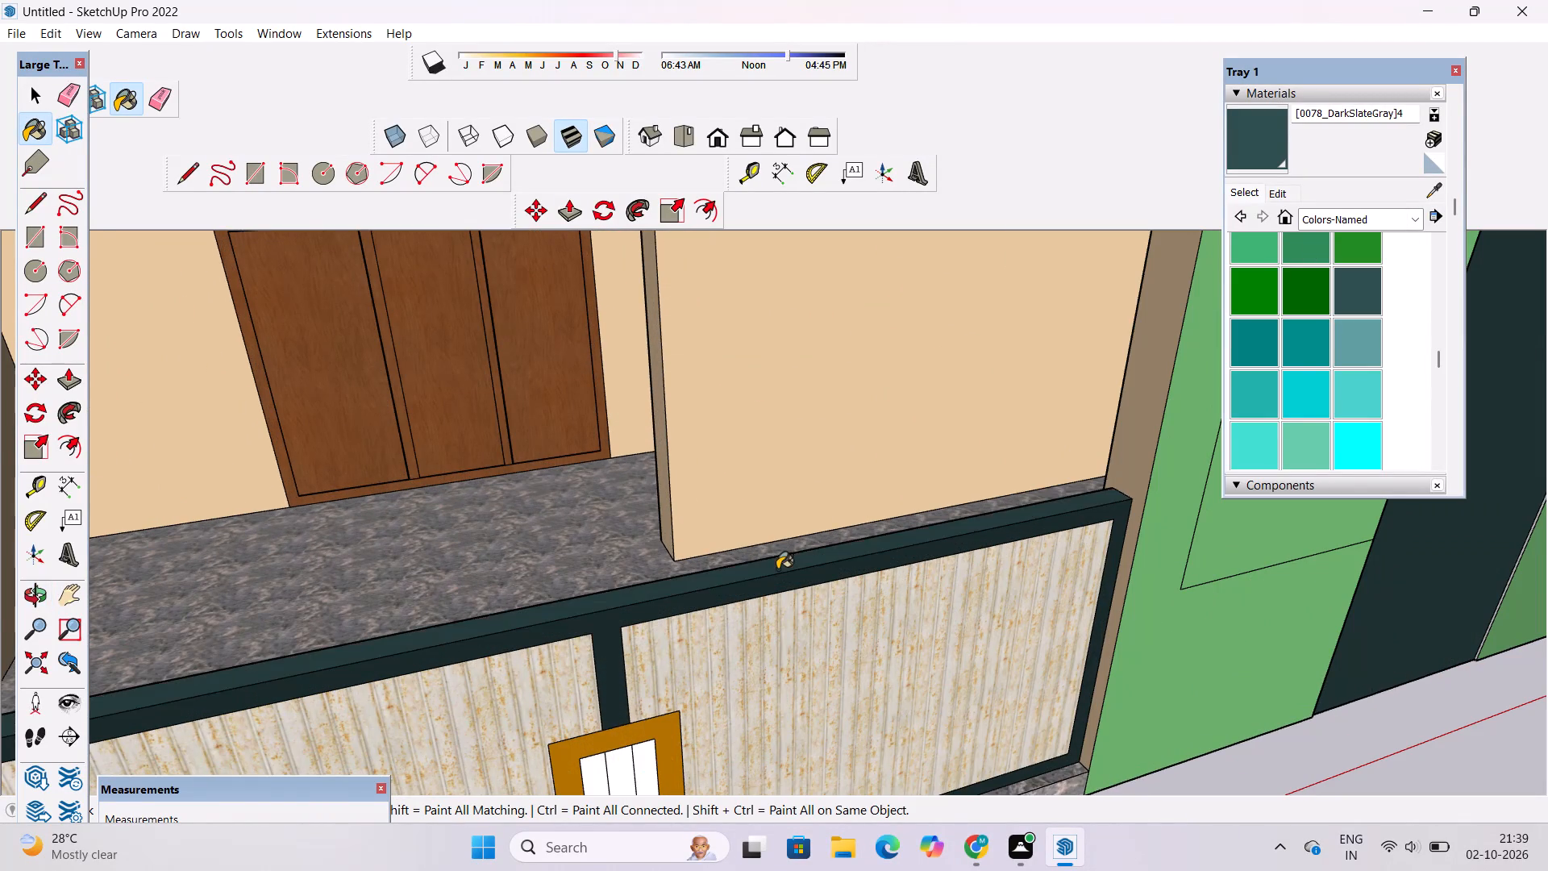
Darken the gate top's 0078_DarkSlateGray material to a near-black green matching the gate frame.
{"action": "scroll", "coordinate": [777, 569], "scroll_direction": "down", "scroll_amount": 11}
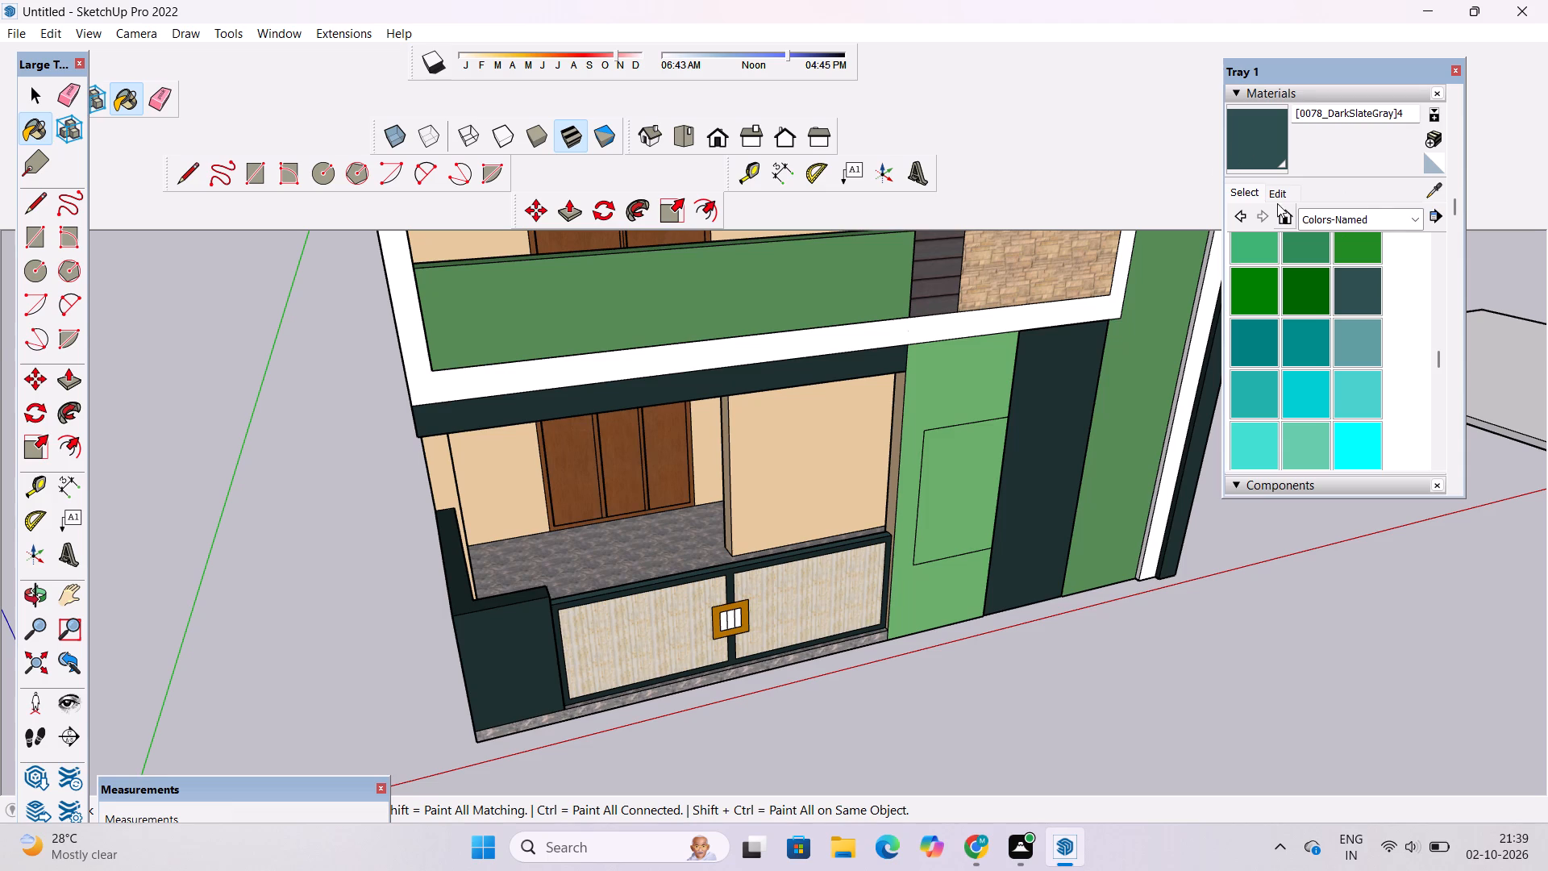
{"action": "left_click", "coordinate": [1277, 199]}
{"action": "left_click", "coordinate": [1330, 316]}
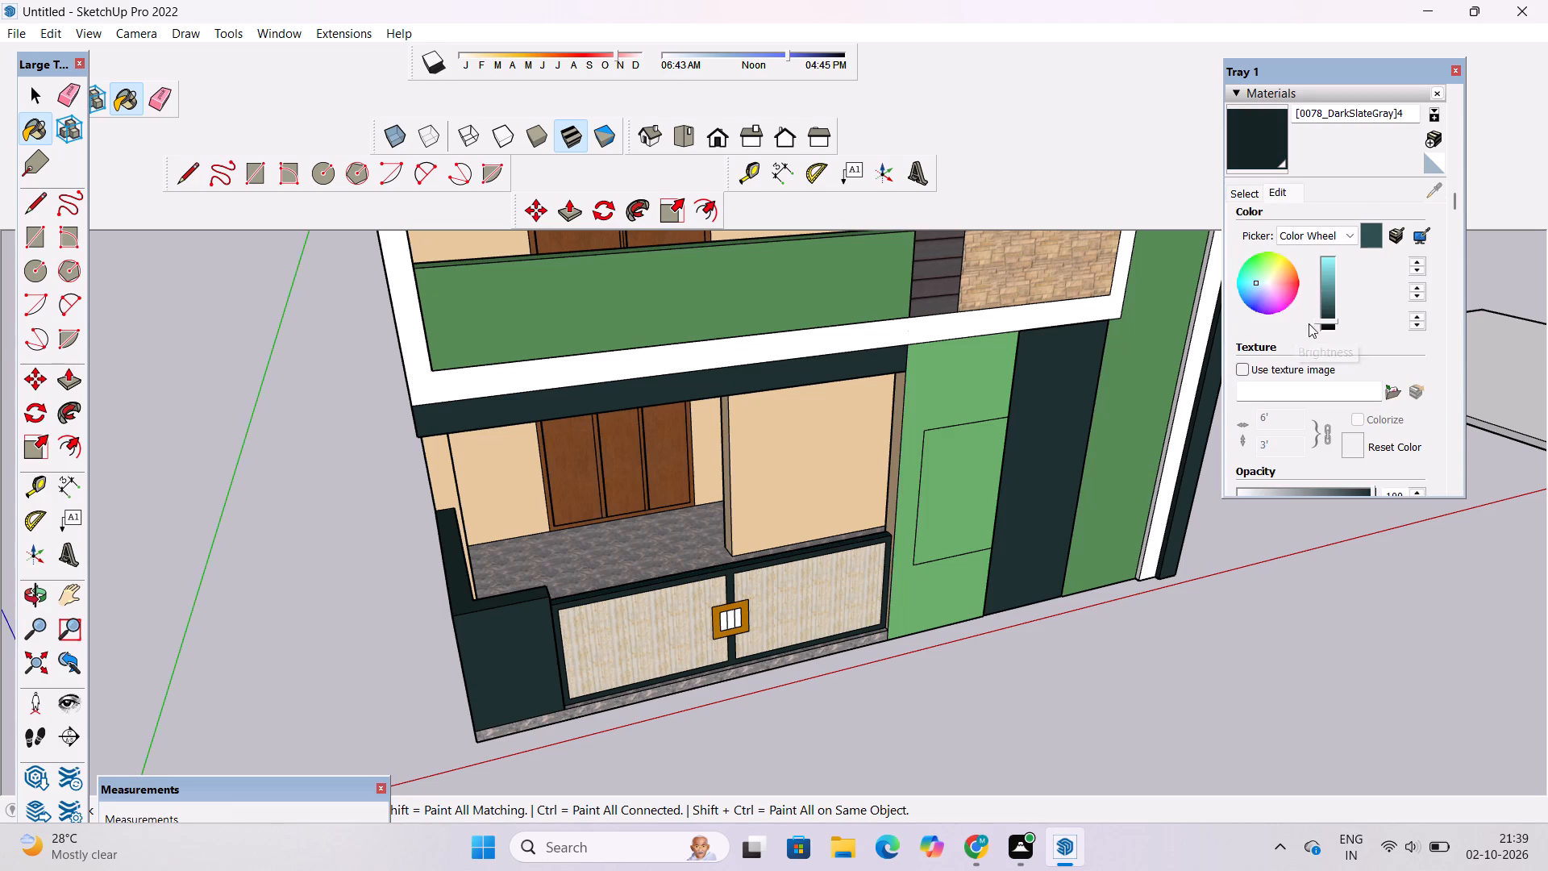
{"action": "scroll", "coordinate": [832, 565], "scroll_direction": "up", "scroll_amount": 3}
{"action": "key", "text": "space"}
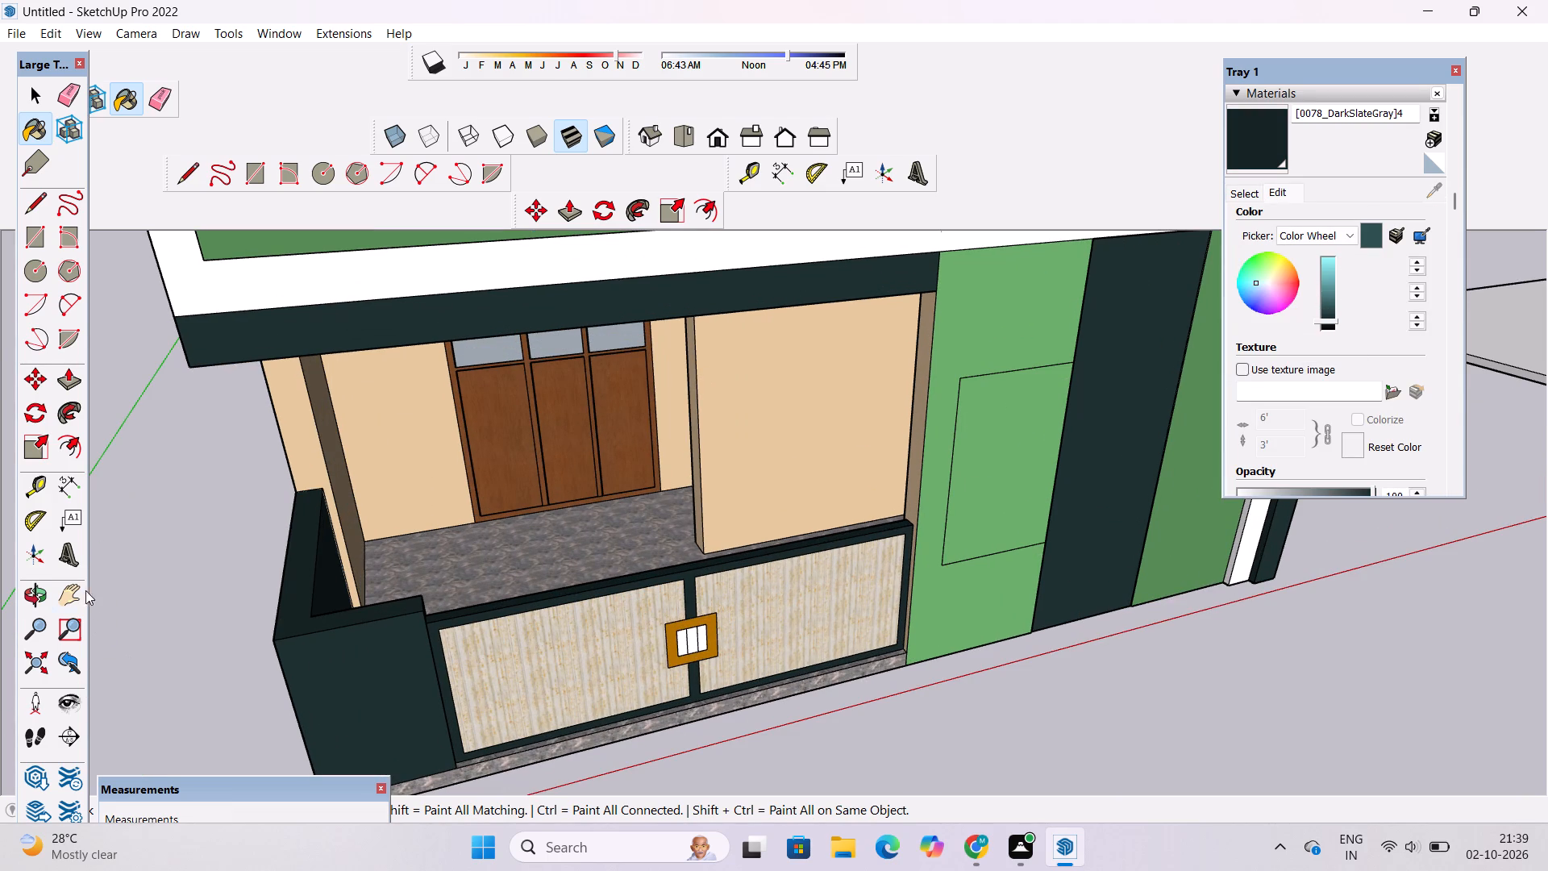
Examine the finished gate, the dark veranda wall and the front facade from street level and around the corner.
{"action": "left_click", "coordinate": [35, 590]}
{"action": "scroll", "coordinate": [436, 487], "scroll_direction": "down", "scroll_amount": 11}
{"action": "left_click_drag", "start_coordinate": [729, 556], "coordinate": [704, 467]}
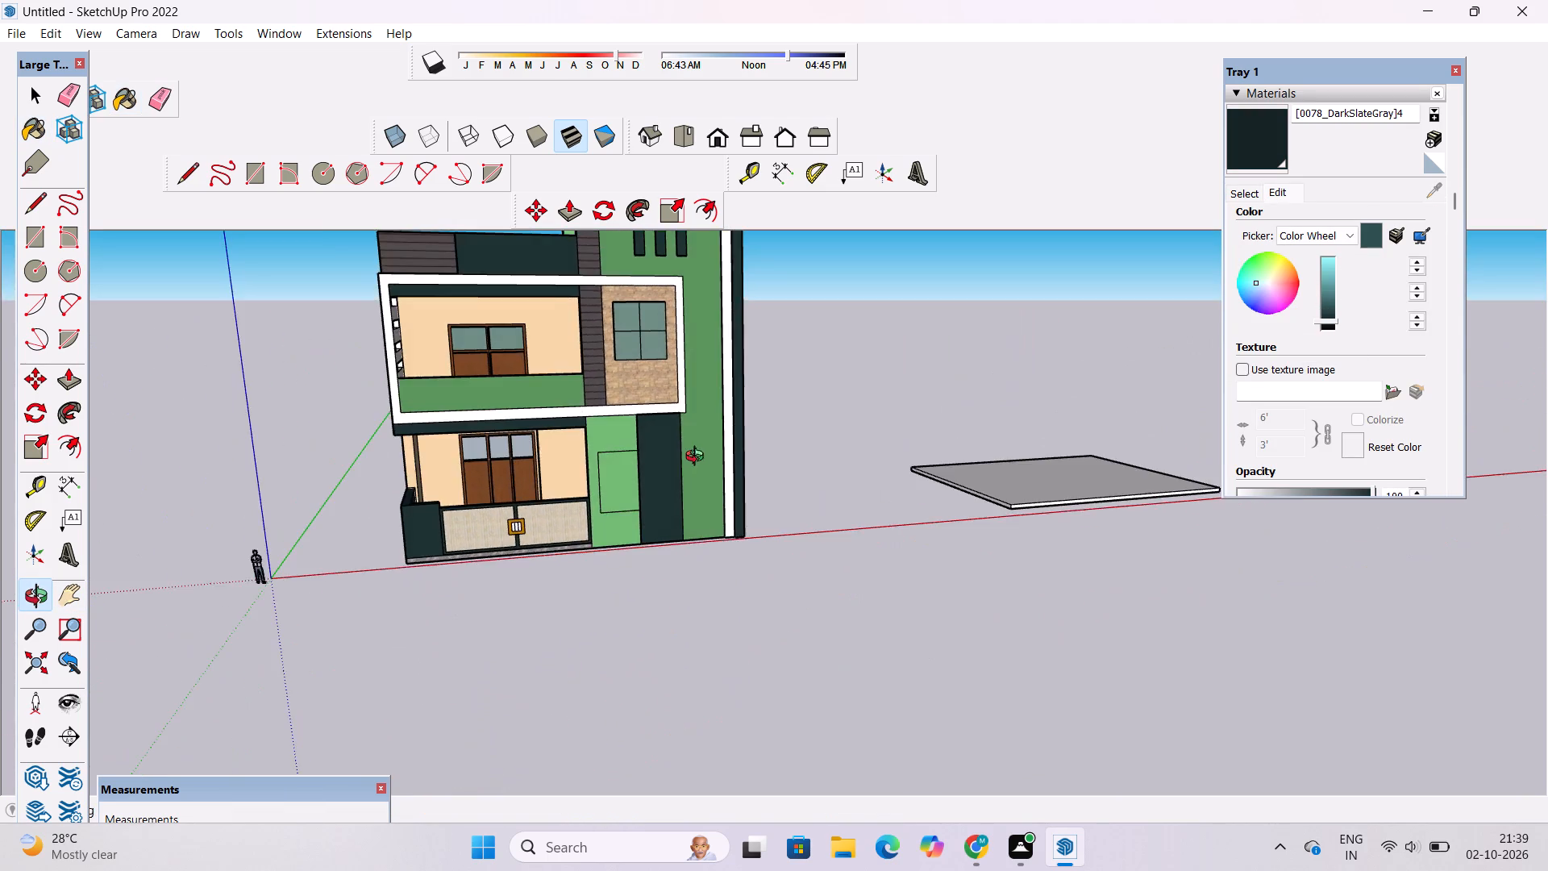
{"action": "scroll", "coordinate": [680, 481], "scroll_direction": "up", "scroll_amount": 8}
{"action": "left_click_drag", "start_coordinate": [373, 527], "coordinate": [838, 456]}
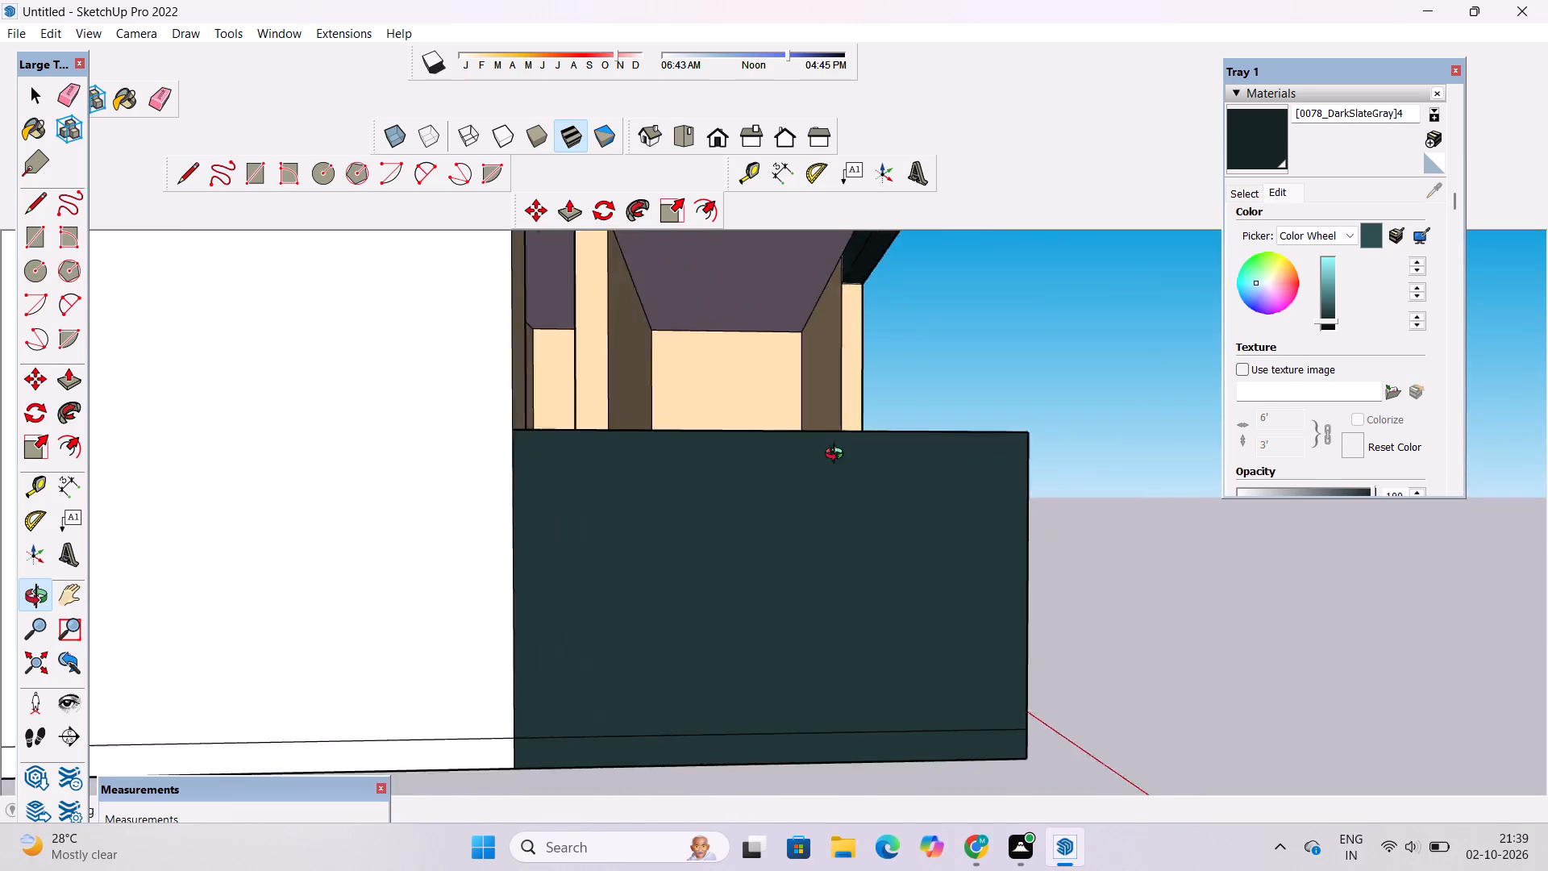
{"action": "left_click_drag", "start_coordinate": [838, 456], "coordinate": [710, 527]}
{"action": "scroll", "coordinate": [701, 520], "scroll_direction": "down", "scroll_amount": 7}
{"action": "left_click_drag", "start_coordinate": [893, 558], "coordinate": [694, 570]}
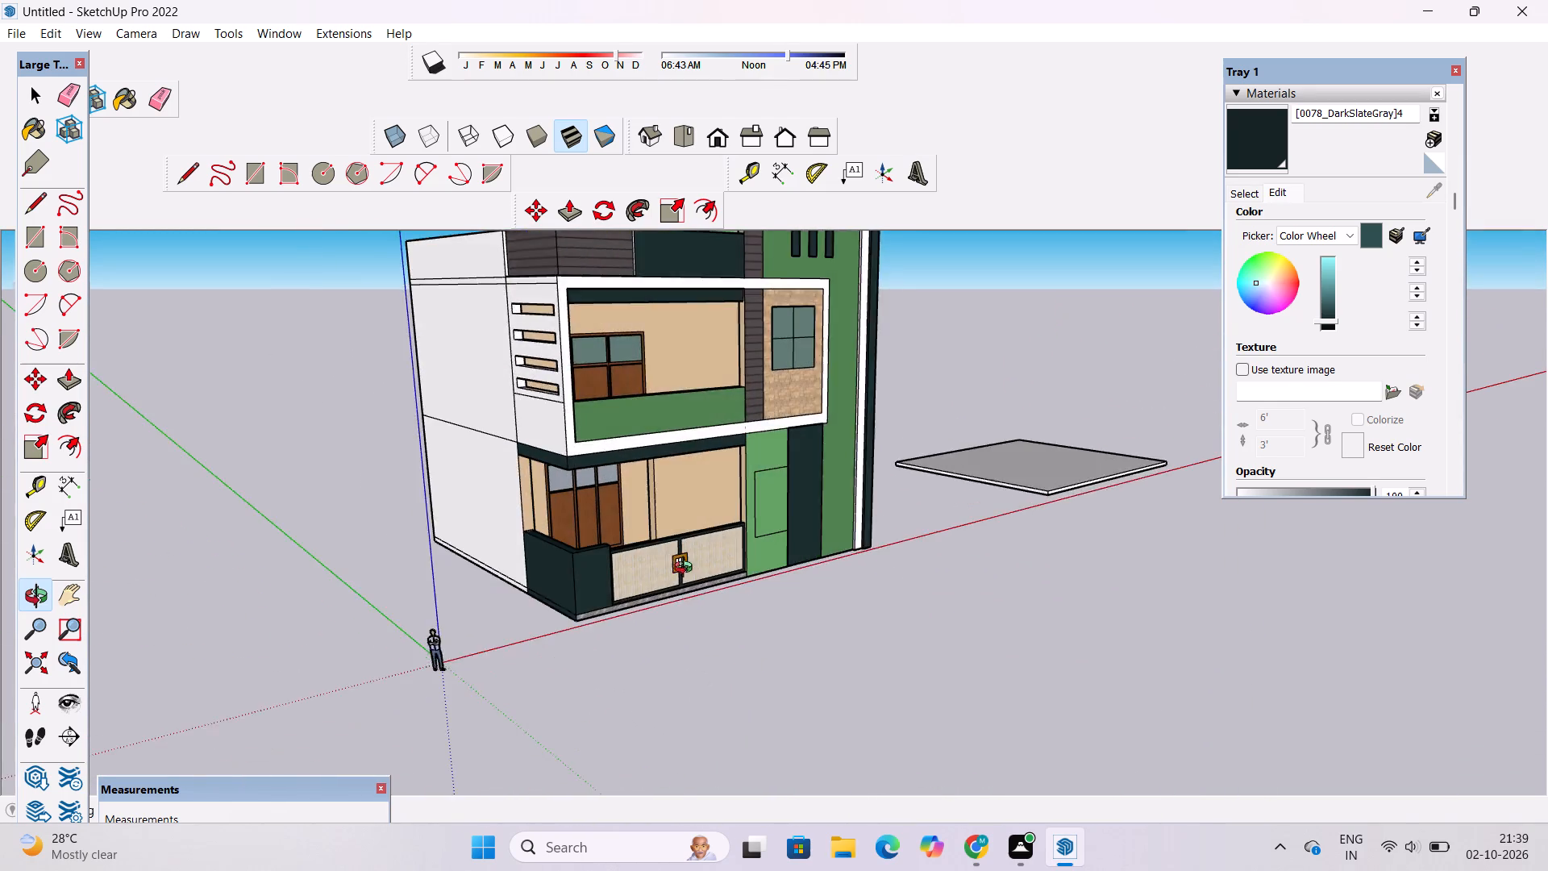
{"action": "scroll", "coordinate": [676, 561], "scroll_direction": "up", "scroll_amount": 3}
{"action": "left_click_drag", "start_coordinate": [676, 556], "coordinate": [759, 593], "text": "shift"}
{"action": "left_click_drag", "start_coordinate": [805, 610], "coordinate": [806, 609]}
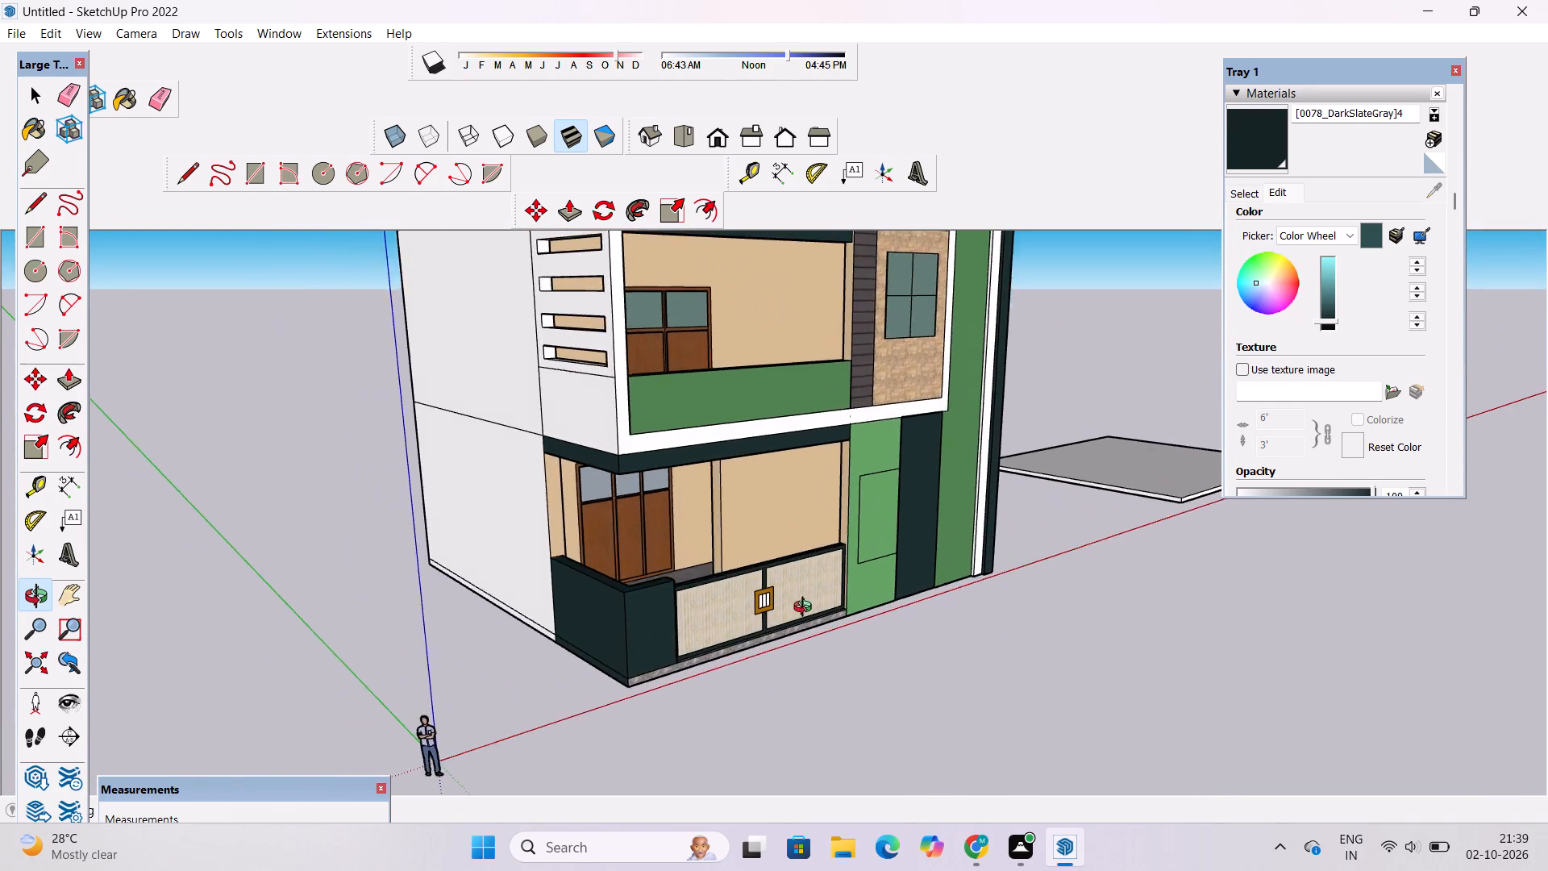
{"action": "left_click_drag", "start_coordinate": [806, 609], "coordinate": [711, 560]}
{"action": "scroll", "coordinate": [630, 549], "scroll_direction": "down", "scroll_amount": 5}
{"action": "left_click_drag", "start_coordinate": [627, 528], "coordinate": [638, 584], "text": "shift"}
Erase the horizontal dividing lines across the upper part and middle of the white side wall next to the veranda.
{"action": "scroll", "coordinate": [634, 556], "scroll_direction": "up", "scroll_amount": 8}
{"action": "left_click_drag", "start_coordinate": [480, 552], "coordinate": [708, 571]}
{"action": "scroll", "coordinate": [708, 568], "scroll_direction": "down", "scroll_amount": 4}
{"action": "left_click_drag", "start_coordinate": [648, 570], "coordinate": [651, 577]}
{"action": "left_click_drag", "start_coordinate": [639, 586], "coordinate": [629, 609]}
{"action": "scroll", "coordinate": [610, 547], "scroll_direction": "up", "scroll_amount": 2}
{"action": "left_click_drag", "start_coordinate": [598, 506], "coordinate": [635, 644], "text": "shift"}
{"action": "left_click_drag", "start_coordinate": [565, 590], "coordinate": [695, 590], "text": "shift"}
{"action": "left_click_drag", "start_coordinate": [687, 578], "coordinate": [649, 611]}
{"action": "key", "text": "e"}
{"action": "left_click_drag", "start_coordinate": [600, 424], "coordinate": [601, 463]}
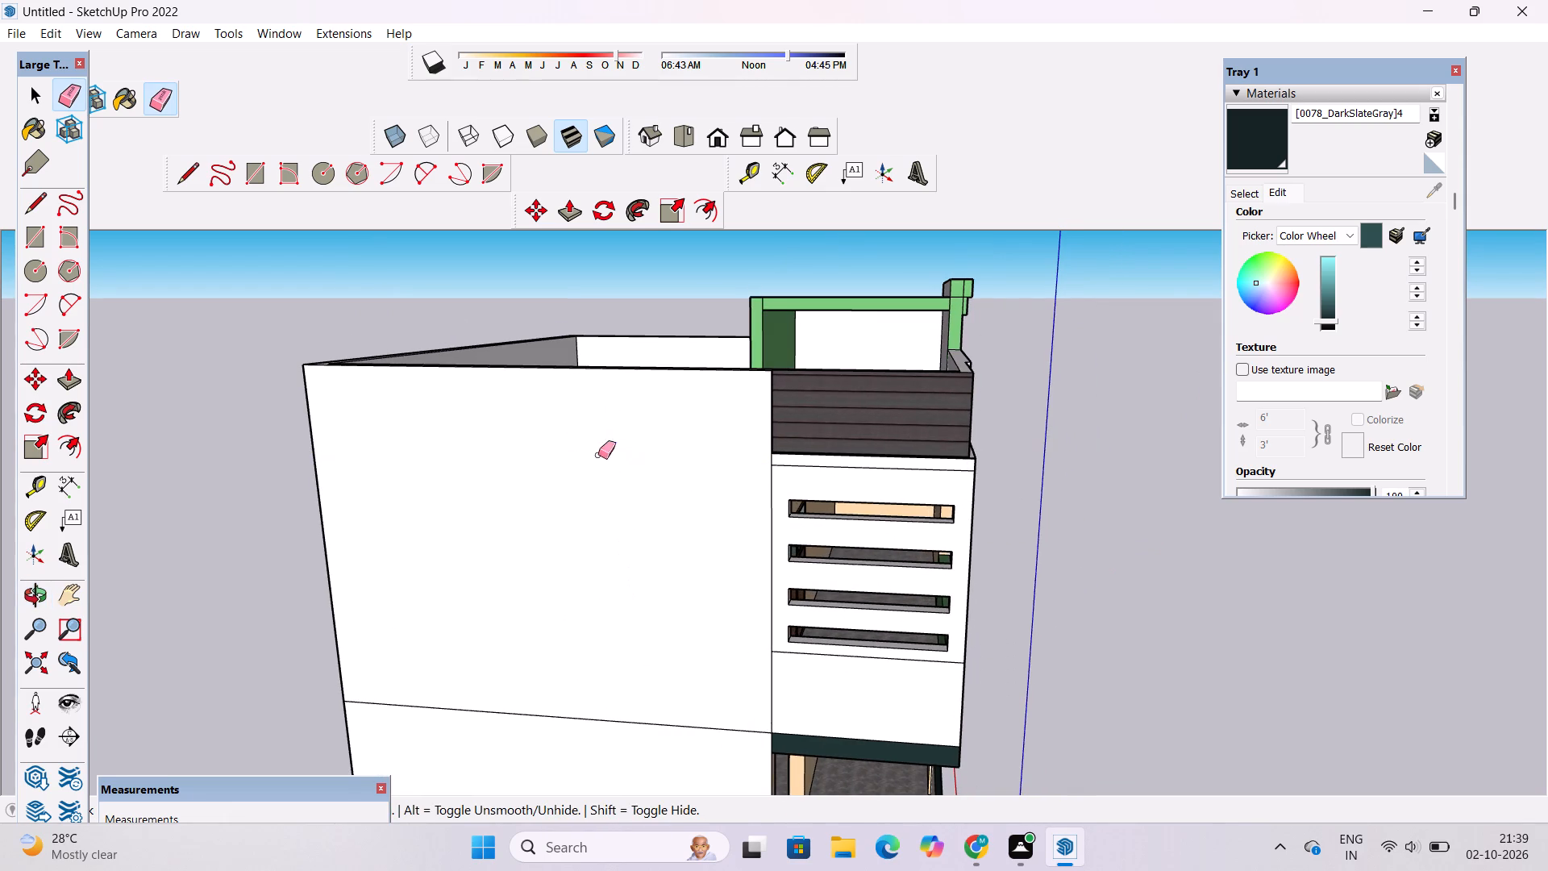
{"action": "scroll", "coordinate": [567, 444], "scroll_direction": "down", "scroll_amount": 11}
{"action": "left_click_drag", "start_coordinate": [587, 535], "coordinate": [597, 570]}
{"action": "scroll", "coordinate": [569, 559], "scroll_direction": "up", "scroll_amount": 4}
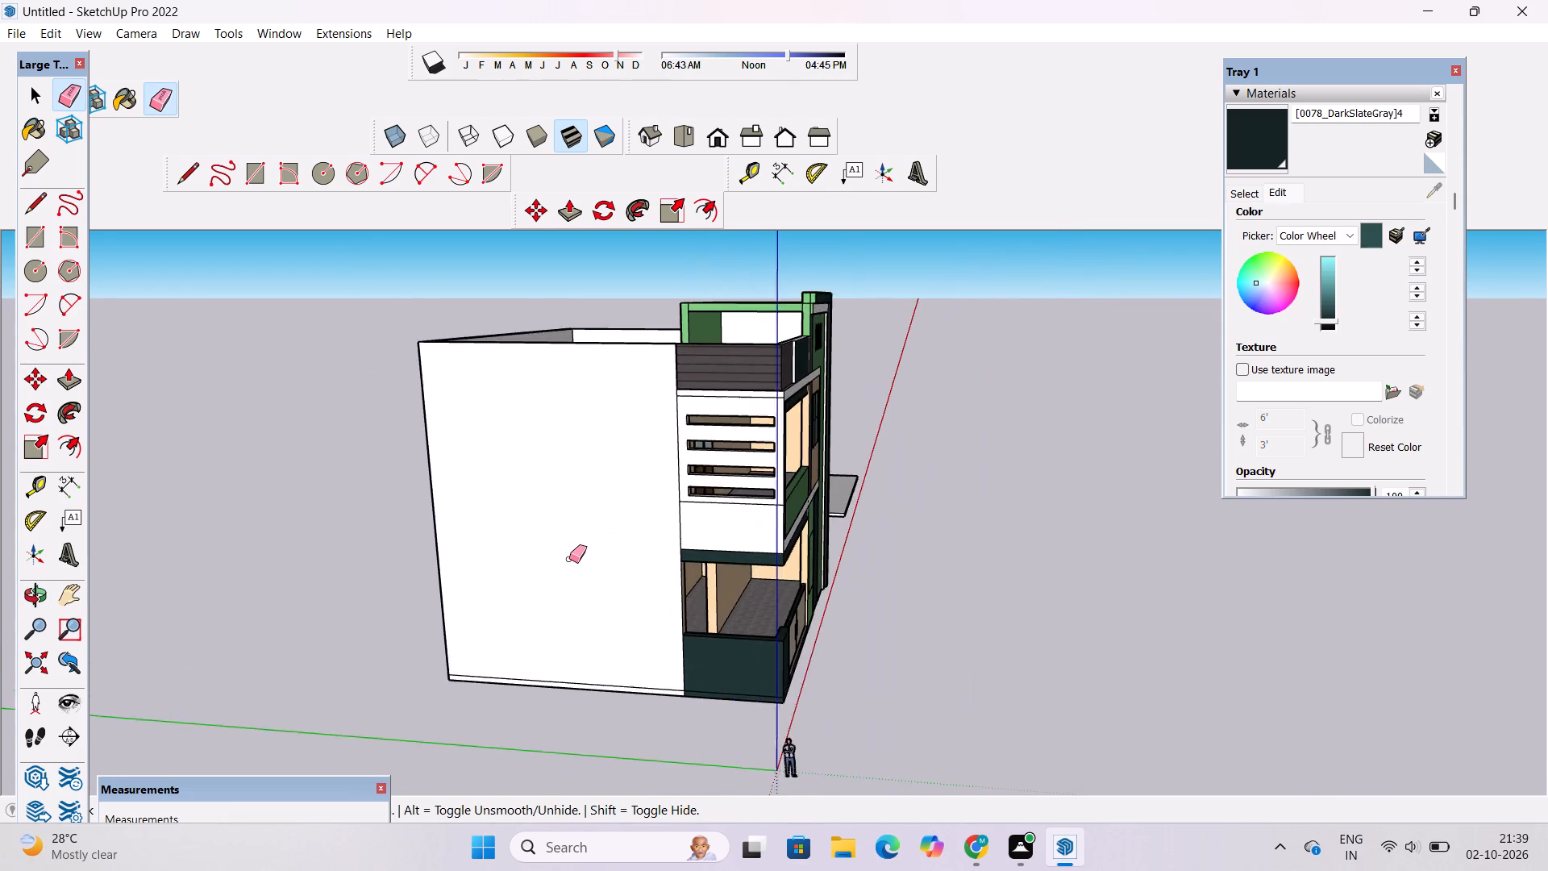
{"action": "scroll", "coordinate": [569, 559], "scroll_direction": "up", "scroll_amount": 1}
Erase the horizontal dividing lines and the narrow vertical strip's outline from the white rear wall.
{"action": "key", "text": "o"}
{"action": "scroll", "coordinate": [638, 559], "scroll_direction": "down", "scroll_amount": 8}
{"action": "left_click_drag", "start_coordinate": [954, 506], "coordinate": [539, 510]}
{"action": "scroll", "coordinate": [1051, 450], "scroll_direction": "up", "scroll_amount": 8}
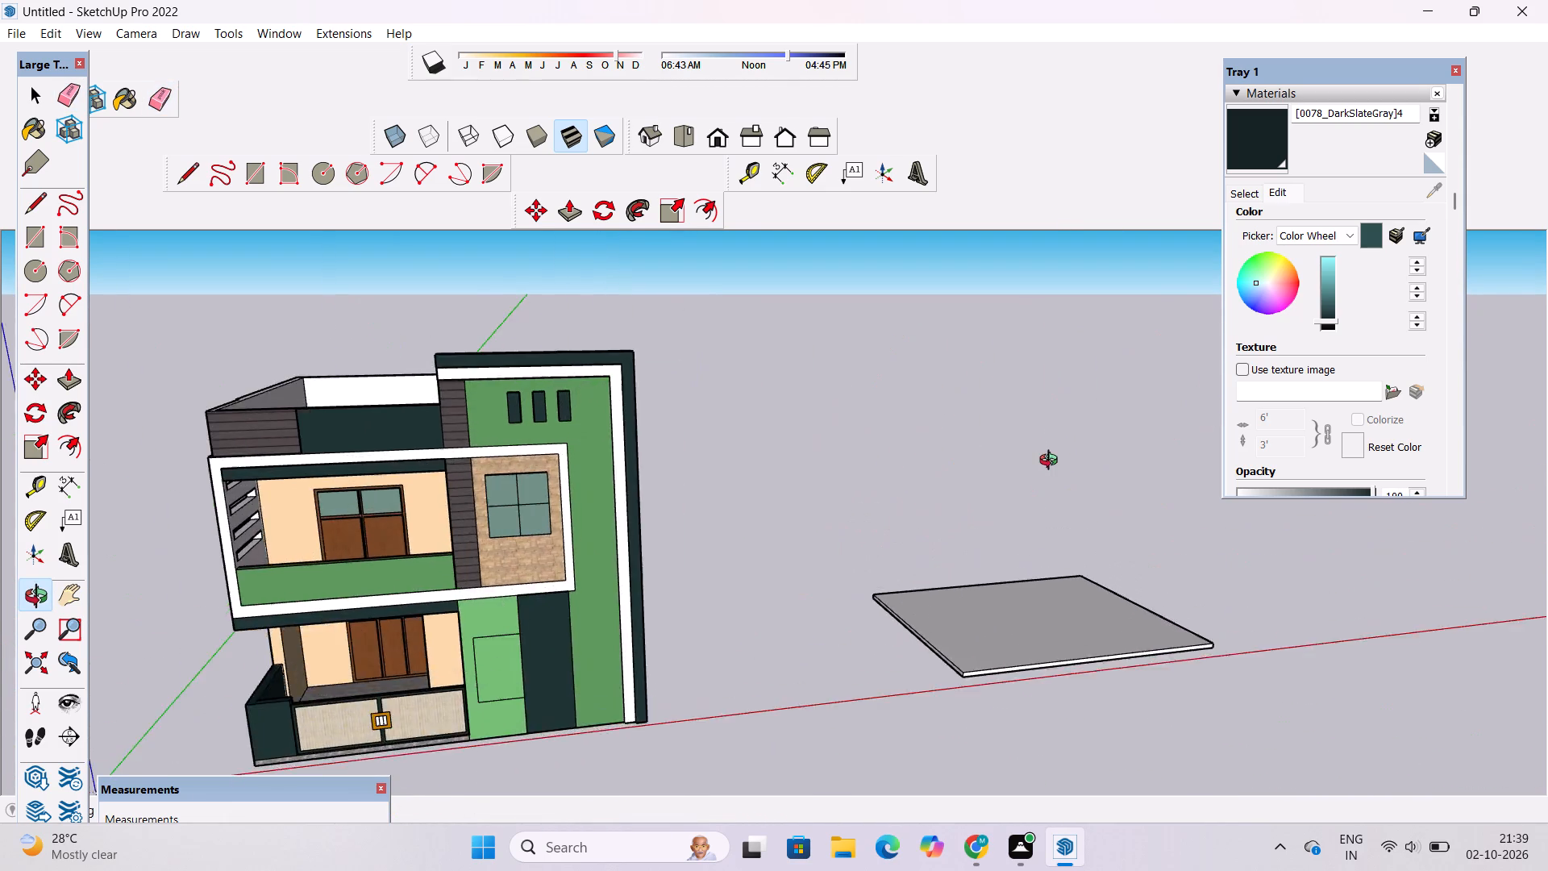
{"action": "left_click_drag", "start_coordinate": [1041, 469], "coordinate": [681, 486]}
{"action": "scroll", "coordinate": [689, 473], "scroll_direction": "down", "scroll_amount": 5}
{"action": "left_click_drag", "start_coordinate": [593, 498], "coordinate": [1080, 694]}
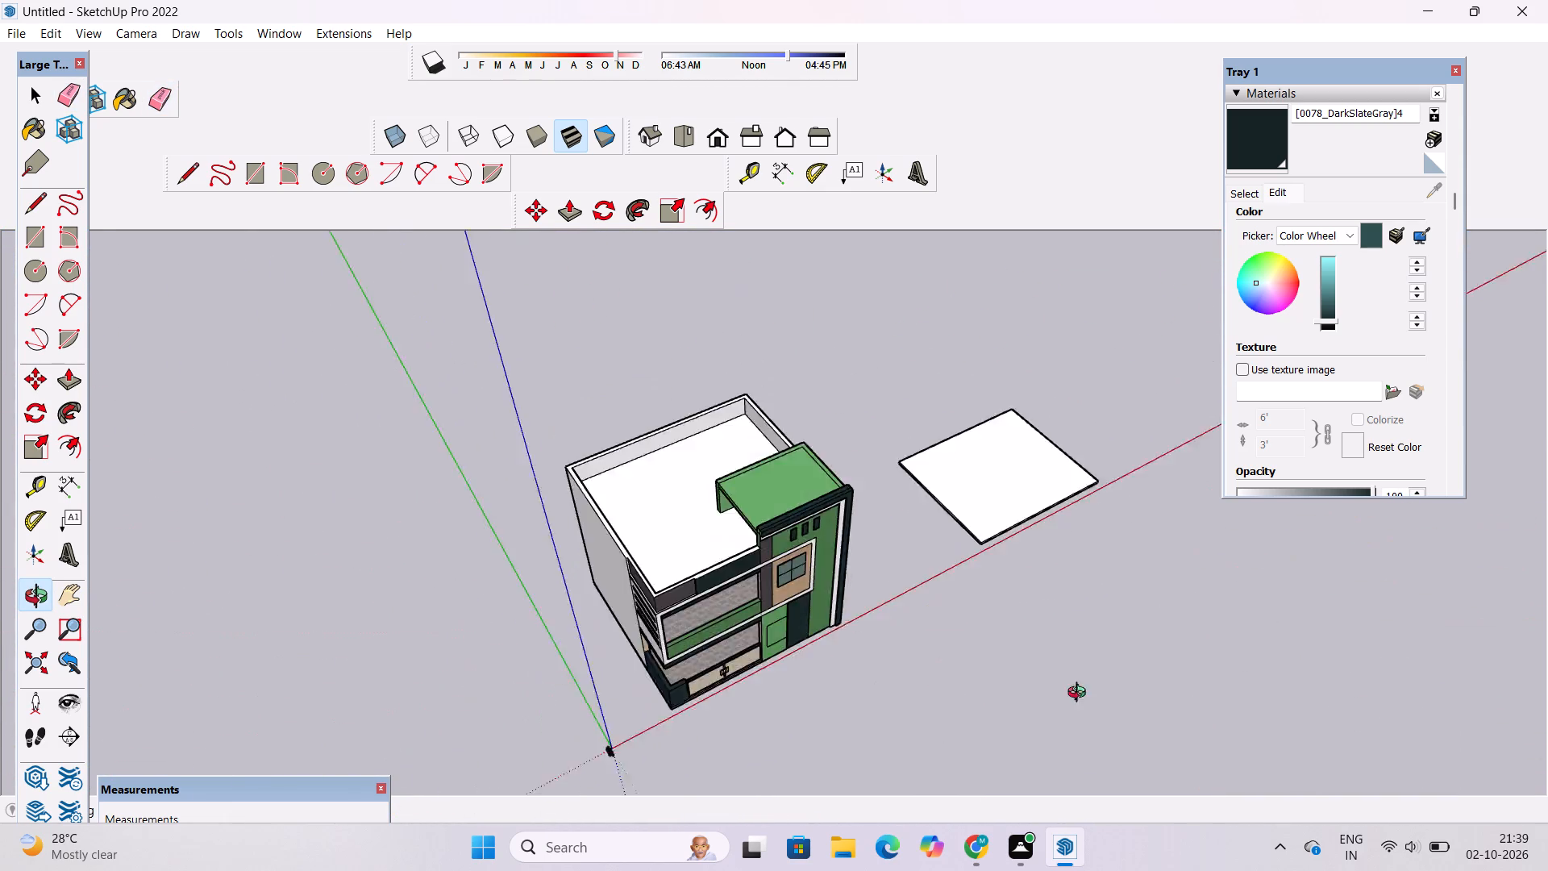
{"action": "left_click_drag", "start_coordinate": [1080, 694], "coordinate": [1292, 430]}
{"action": "left_click_drag", "start_coordinate": [365, 583], "coordinate": [958, 585]}
{"action": "scroll", "coordinate": [660, 448], "scroll_direction": "up", "scroll_amount": 3}
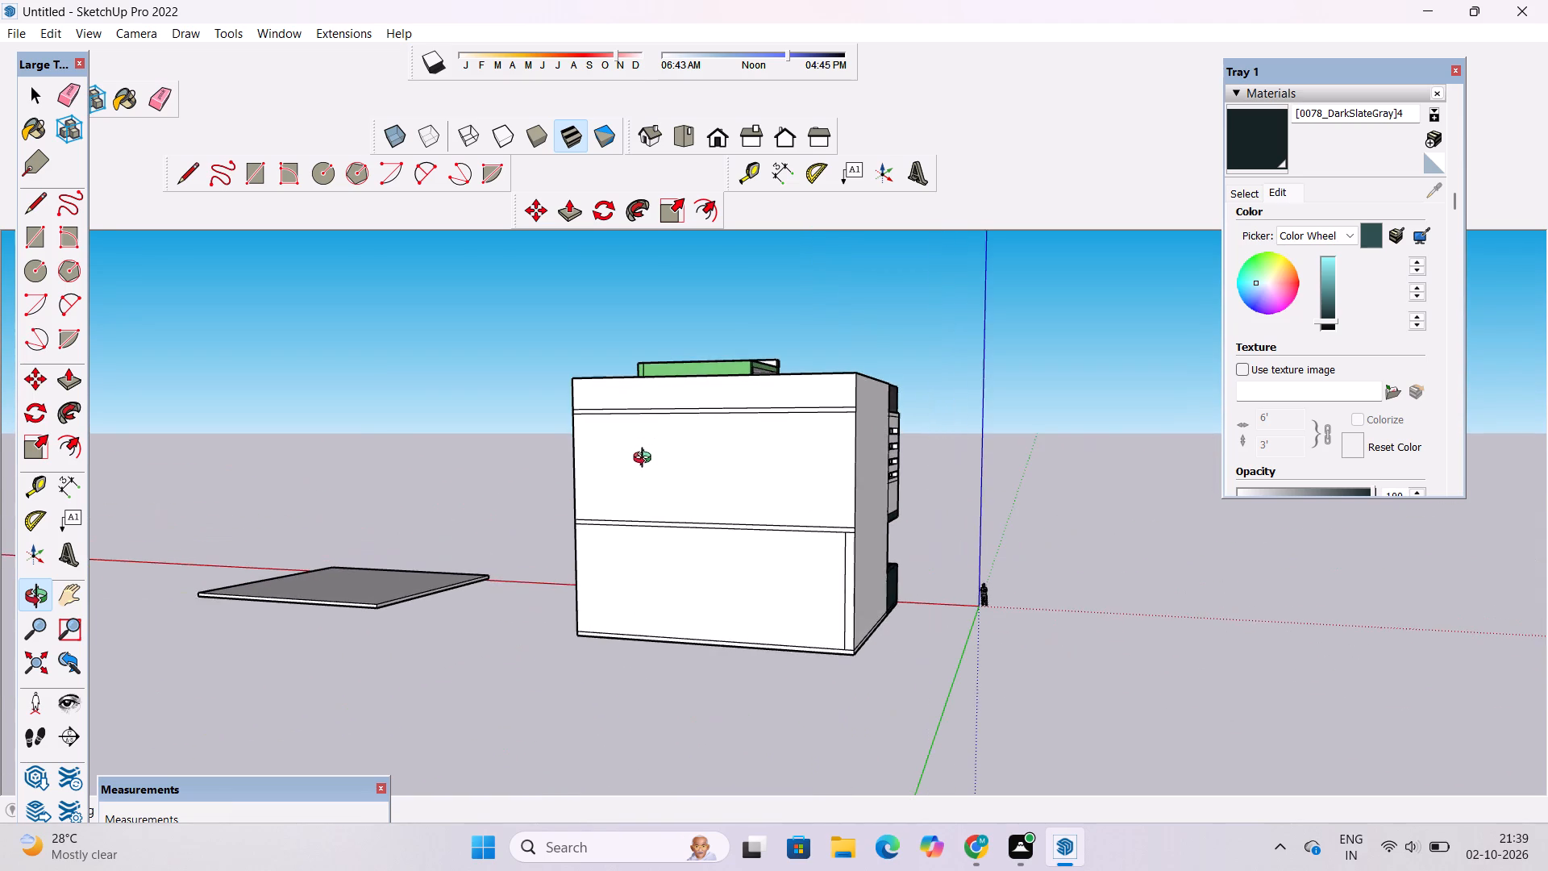
{"action": "left_click_drag", "start_coordinate": [638, 480], "coordinate": [699, 498]}
{"action": "key", "text": "e"}
{"action": "left_click_drag", "start_coordinate": [718, 410], "coordinate": [722, 419]}
{"action": "left_click_drag", "start_coordinate": [739, 486], "coordinate": [760, 550]}
{"action": "scroll", "coordinate": [926, 581], "scroll_direction": "up", "scroll_amount": 8}
{"action": "left_click_drag", "start_coordinate": [900, 505], "coordinate": [902, 512]}
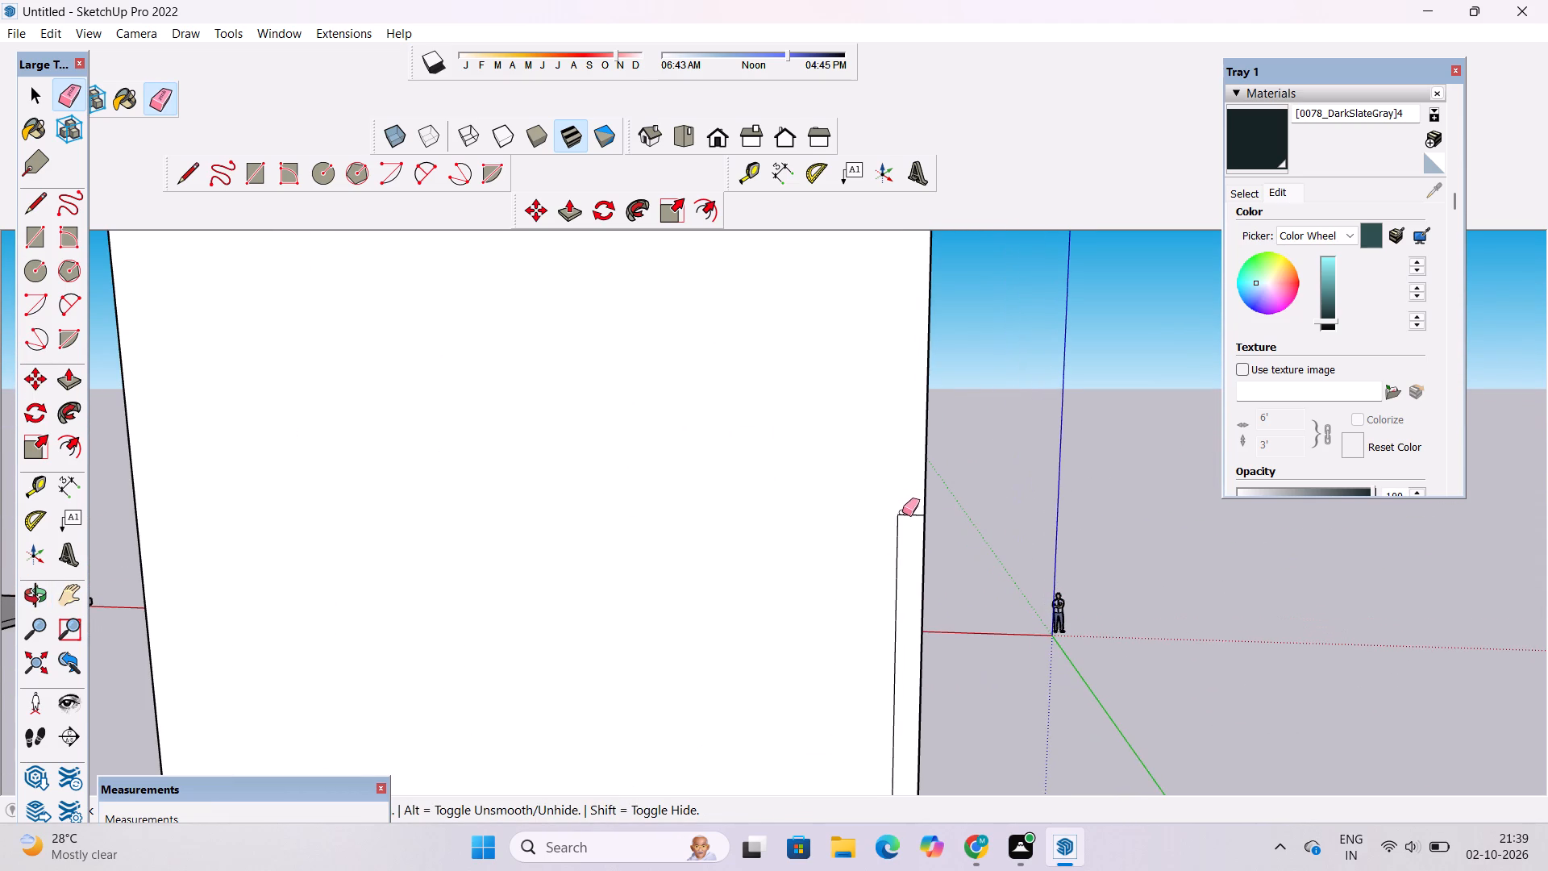
{"action": "left_click_drag", "start_coordinate": [902, 512], "coordinate": [888, 554]}
{"action": "scroll", "coordinate": [712, 561], "scroll_direction": "down", "scroll_amount": 7}
{"action": "scroll", "coordinate": [715, 603], "scroll_direction": "up", "scroll_amount": 1}
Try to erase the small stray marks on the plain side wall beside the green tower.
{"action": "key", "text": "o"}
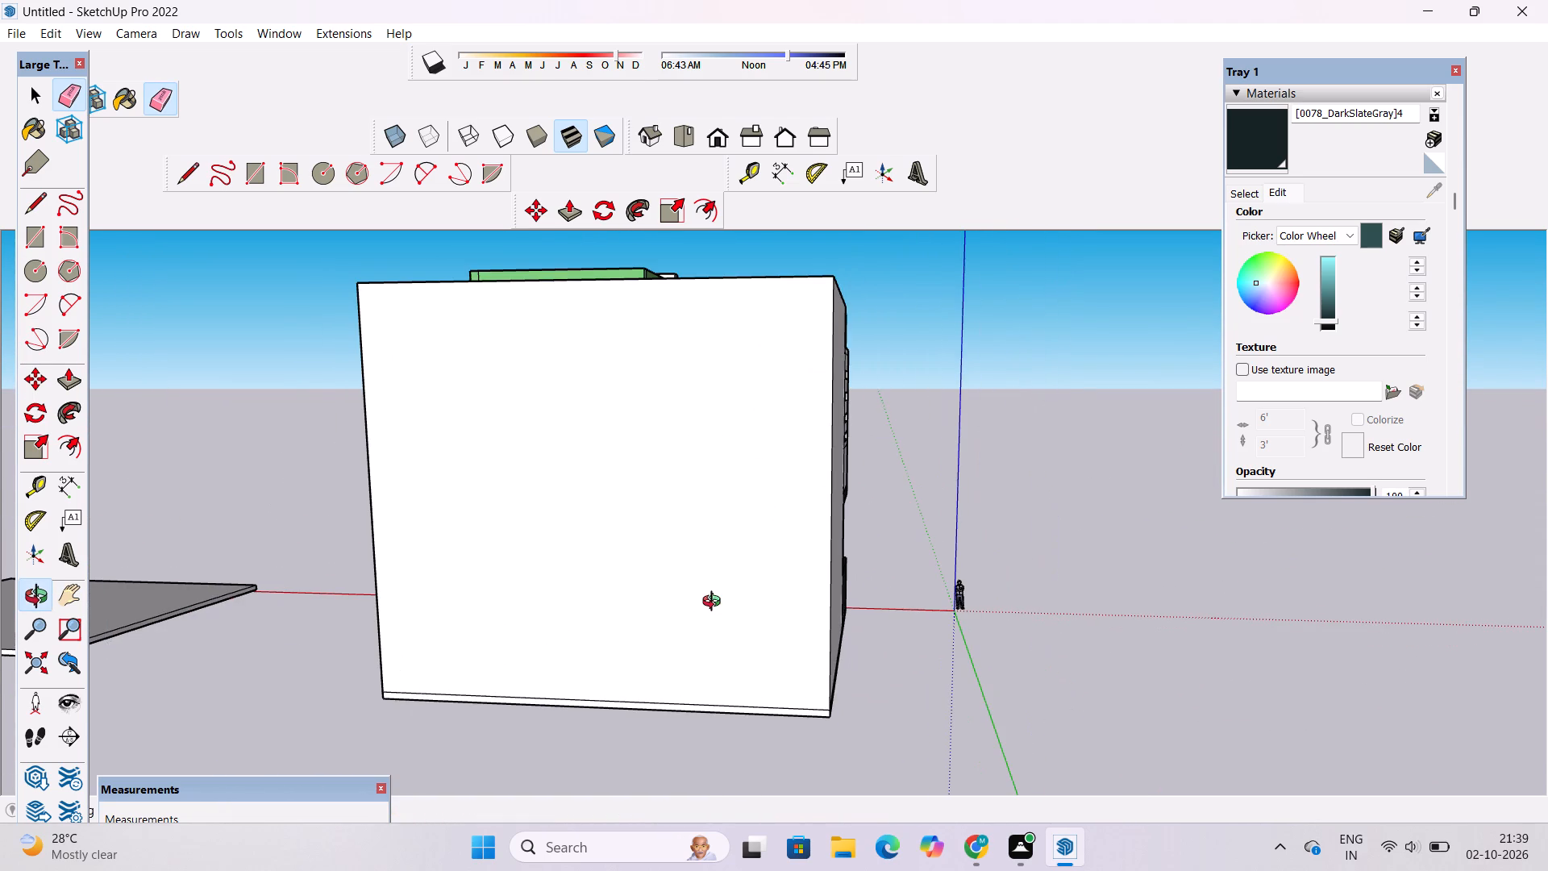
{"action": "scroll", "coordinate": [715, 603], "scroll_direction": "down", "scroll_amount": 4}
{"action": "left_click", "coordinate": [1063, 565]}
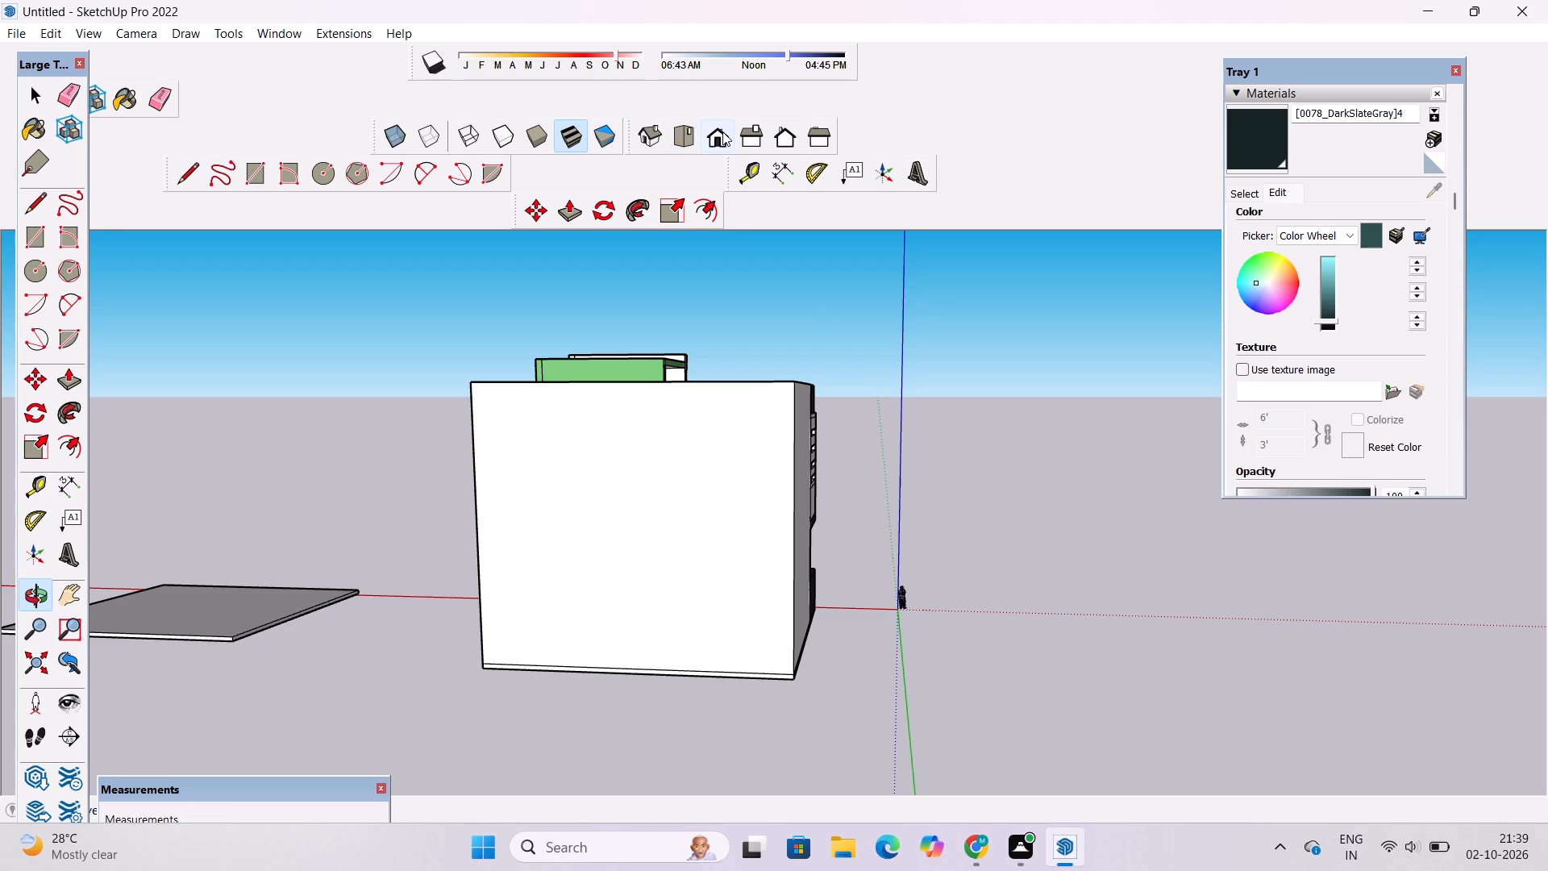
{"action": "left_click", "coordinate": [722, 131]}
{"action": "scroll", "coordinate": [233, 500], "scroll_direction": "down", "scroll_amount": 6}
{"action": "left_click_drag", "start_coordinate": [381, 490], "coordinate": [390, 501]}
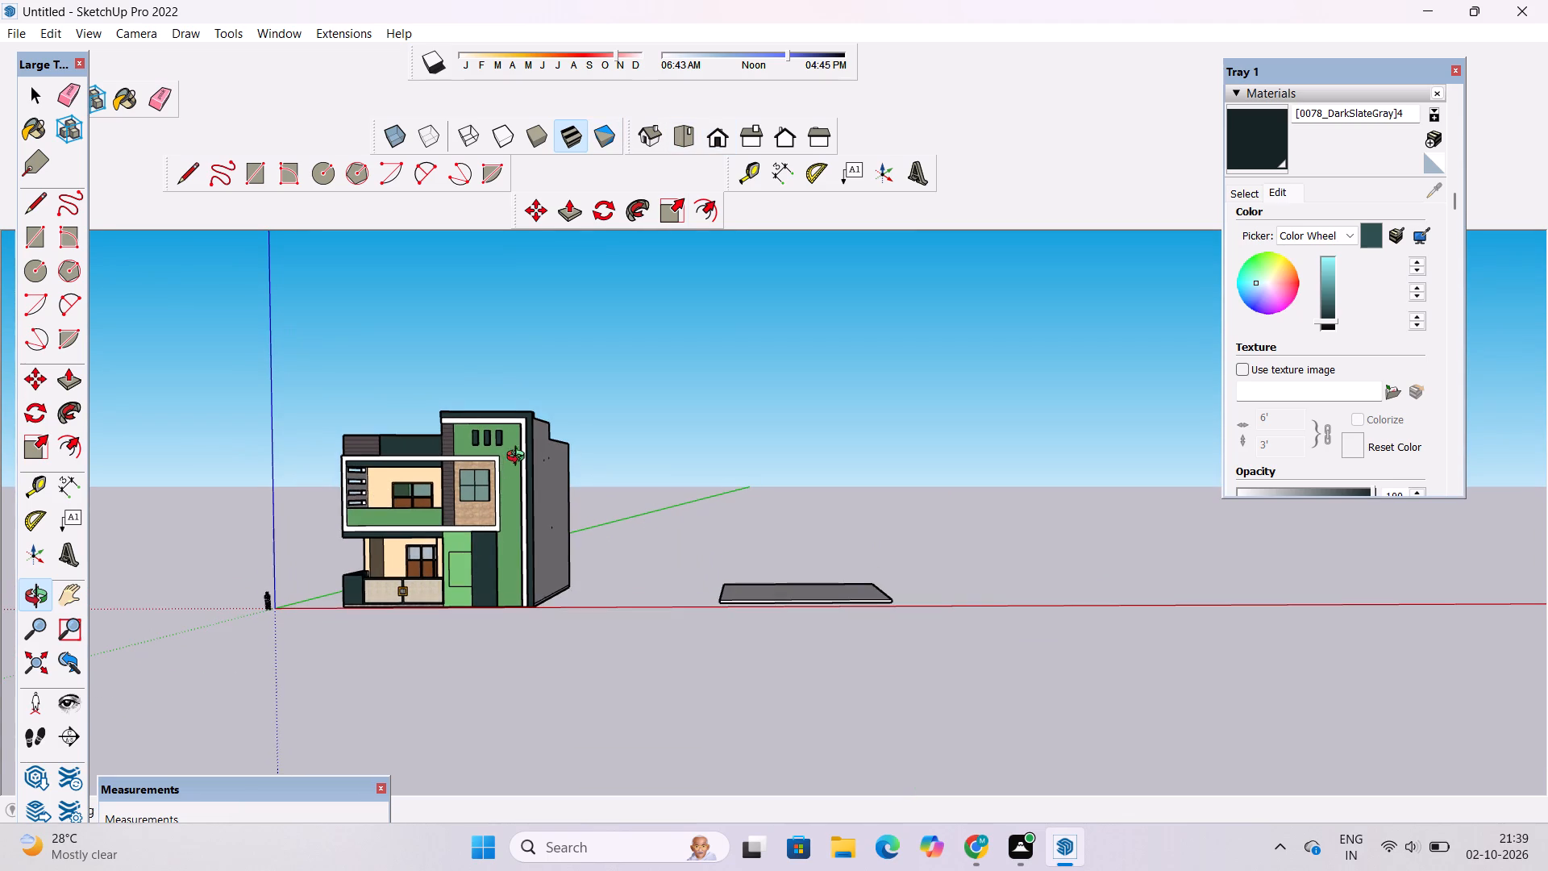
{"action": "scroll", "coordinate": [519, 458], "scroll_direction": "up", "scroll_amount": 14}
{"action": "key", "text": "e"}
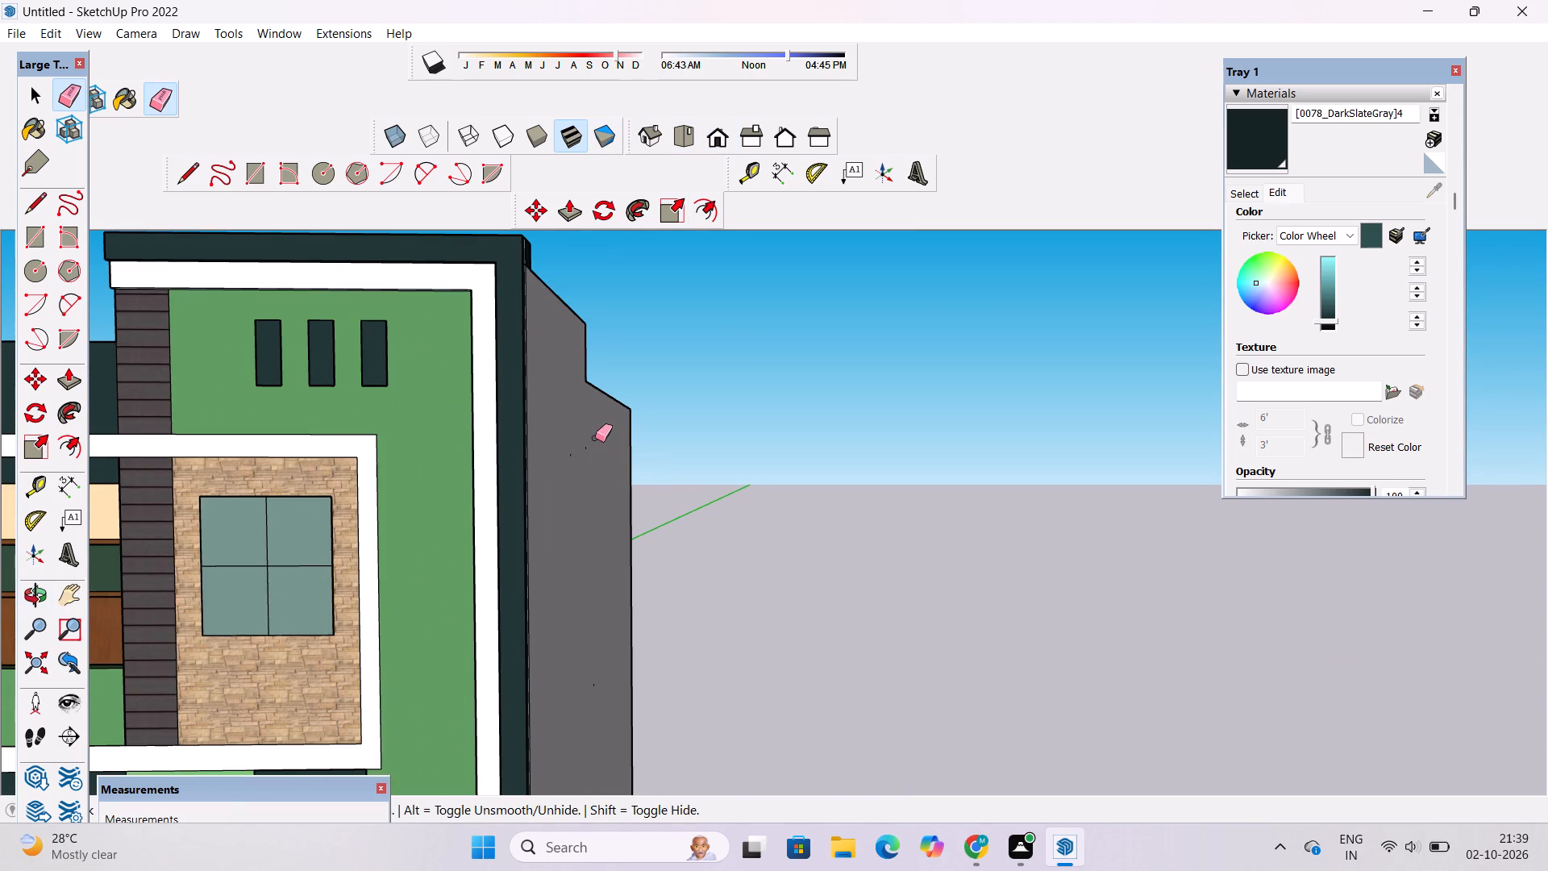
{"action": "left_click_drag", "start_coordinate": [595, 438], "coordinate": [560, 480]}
Paint the bare inner face of the parapet on top of the green tower with the dark slate gray material.
{"action": "key", "text": "o"}
{"action": "left_click_drag", "start_coordinate": [648, 490], "coordinate": [417, 611]}
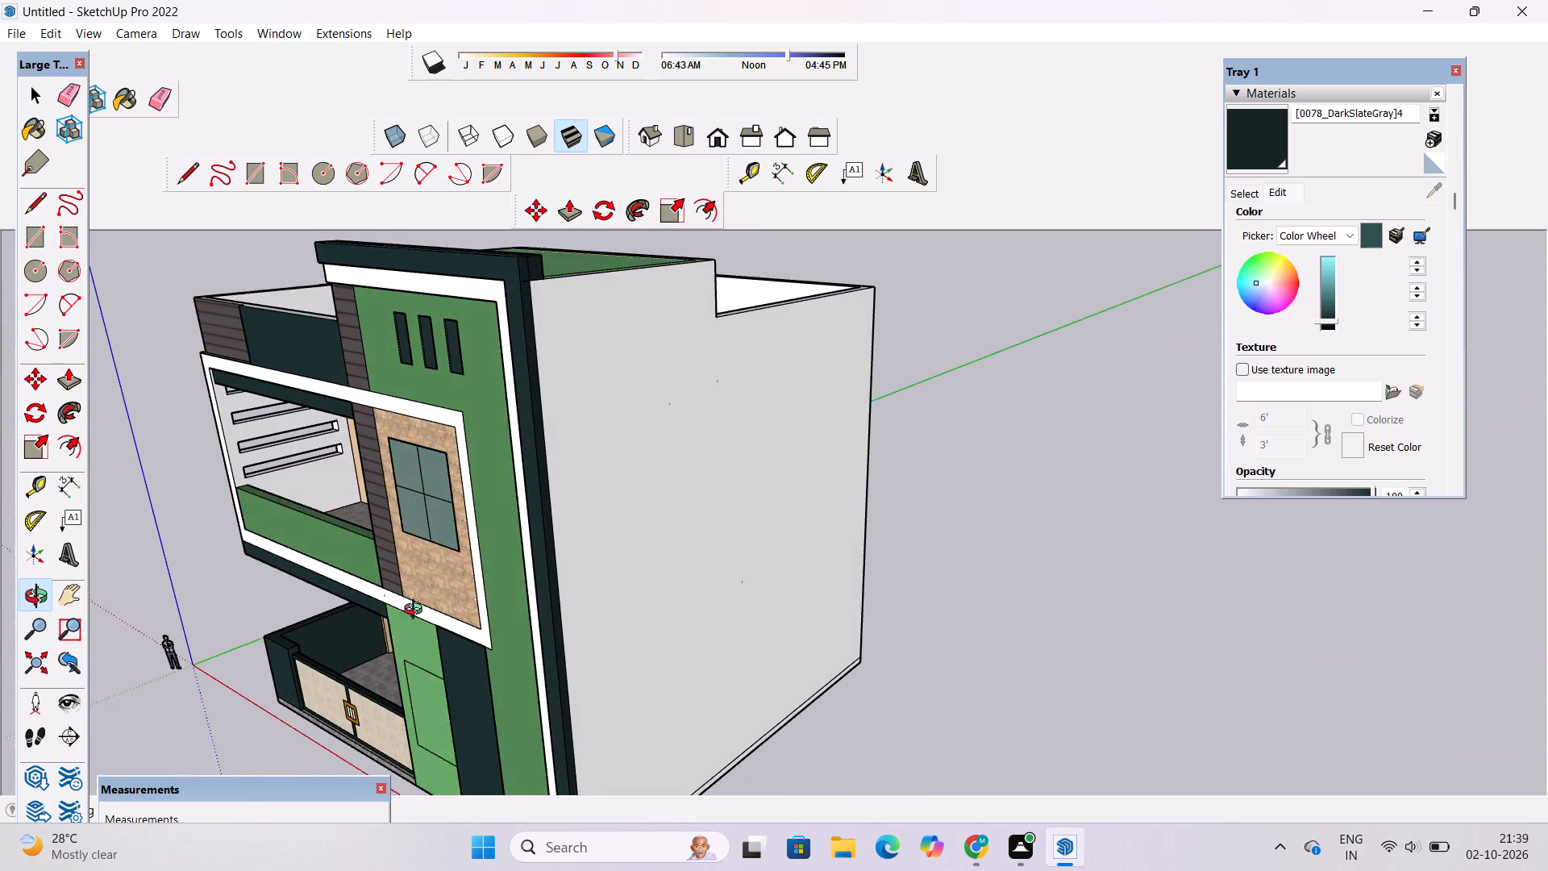
{"action": "left_click_drag", "start_coordinate": [417, 611], "coordinate": [410, 624]}
{"action": "left_click_drag", "start_coordinate": [343, 430], "coordinate": [497, 420]}
{"action": "scroll", "coordinate": [520, 404], "scroll_direction": "down", "scroll_amount": 6}
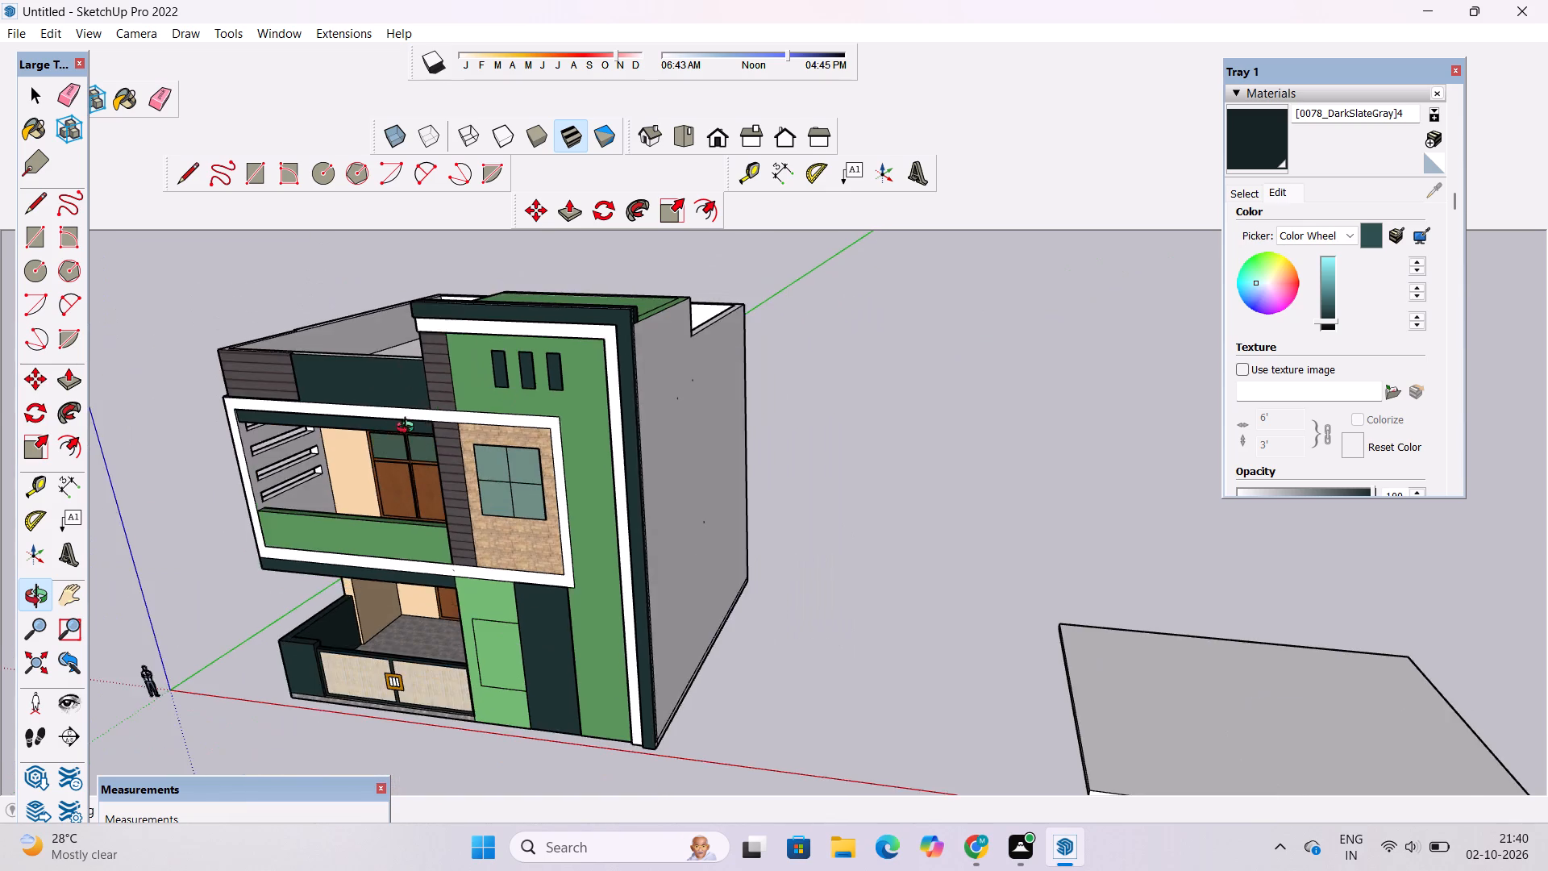
{"action": "left_click_drag", "start_coordinate": [409, 429], "coordinate": [520, 416]}
{"action": "scroll", "coordinate": [527, 406], "scroll_direction": "down", "scroll_amount": 5}
{"action": "left_click_drag", "start_coordinate": [243, 356], "coordinate": [840, 355]}
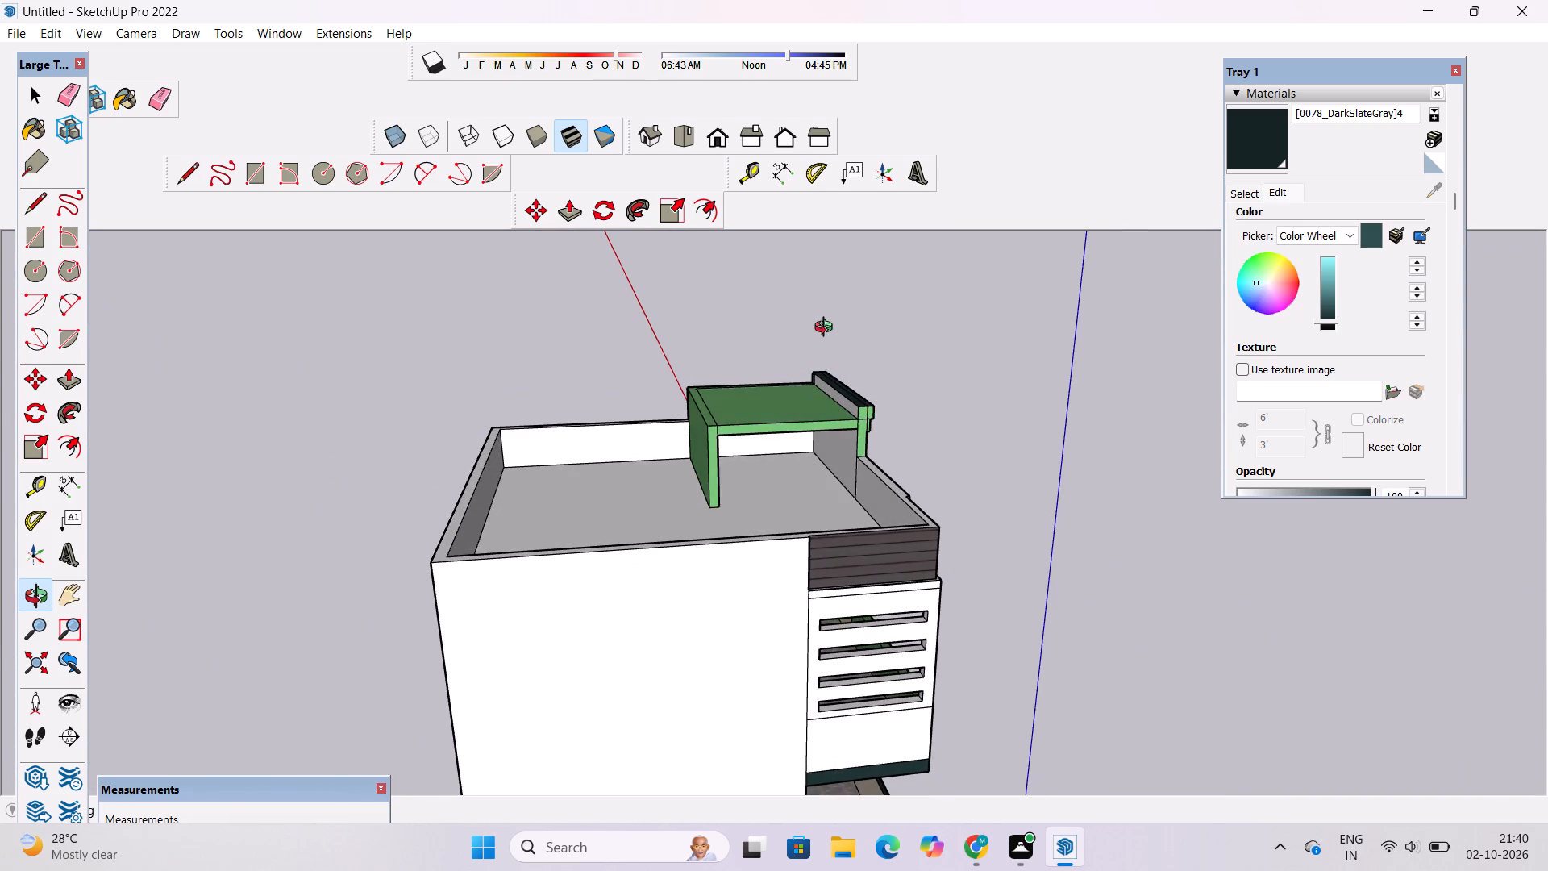
{"action": "left_click_drag", "start_coordinate": [868, 458], "coordinate": [800, 342]}
{"action": "left_click_drag", "start_coordinate": [827, 432], "coordinate": [859, 521]}
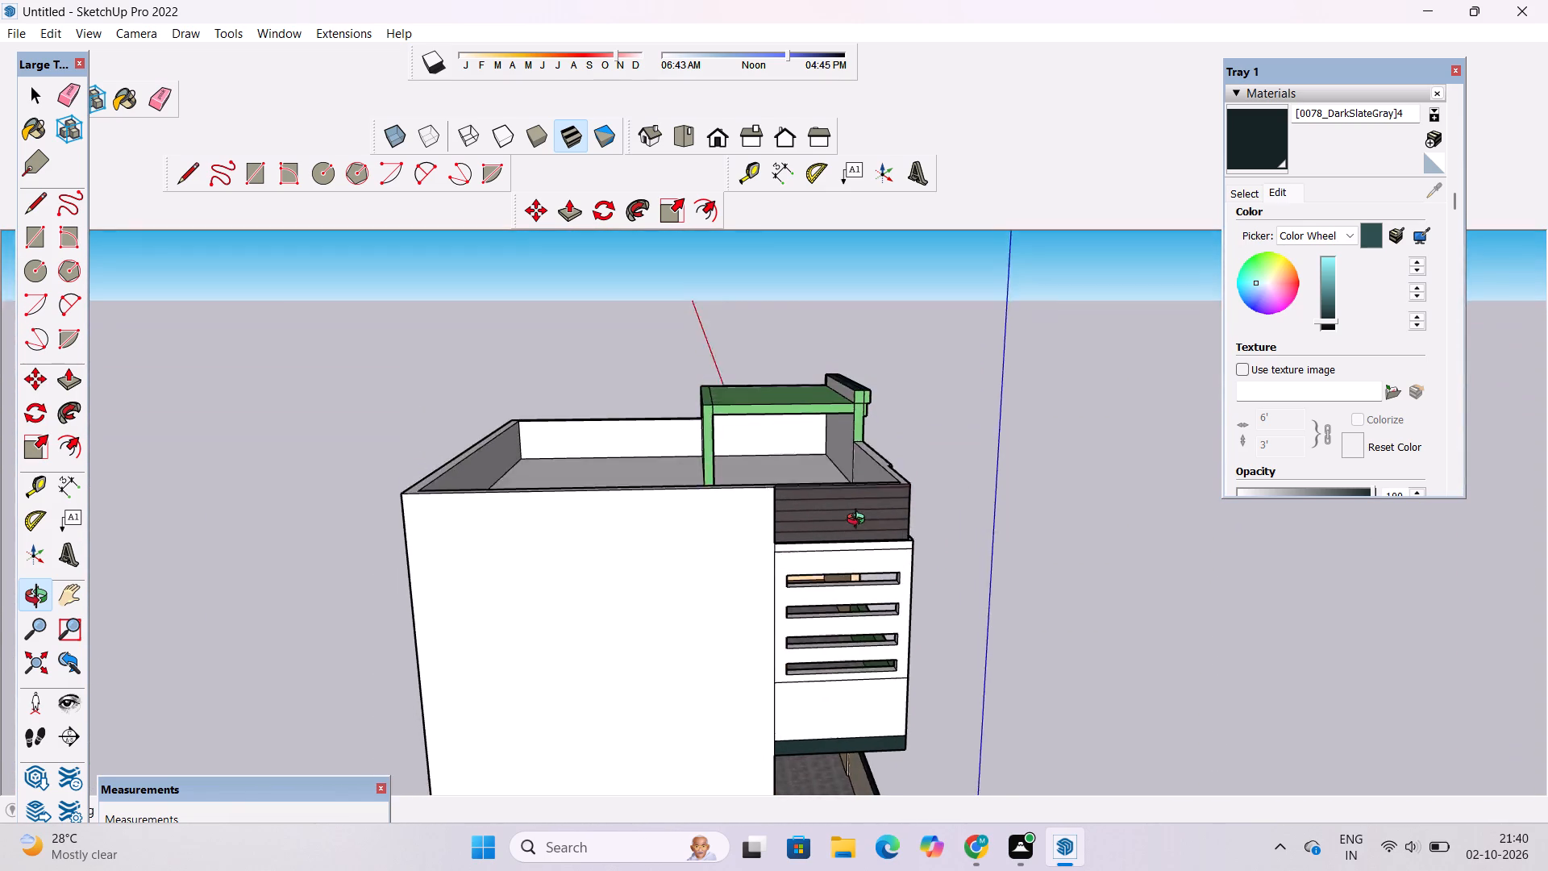
{"action": "left_click_drag", "start_coordinate": [859, 521], "coordinate": [902, 520]}
{"action": "scroll", "coordinate": [803, 377], "scroll_direction": "up", "scroll_amount": 4}
{"action": "scroll", "coordinate": [893, 381], "scroll_direction": "up", "scroll_amount": 4}
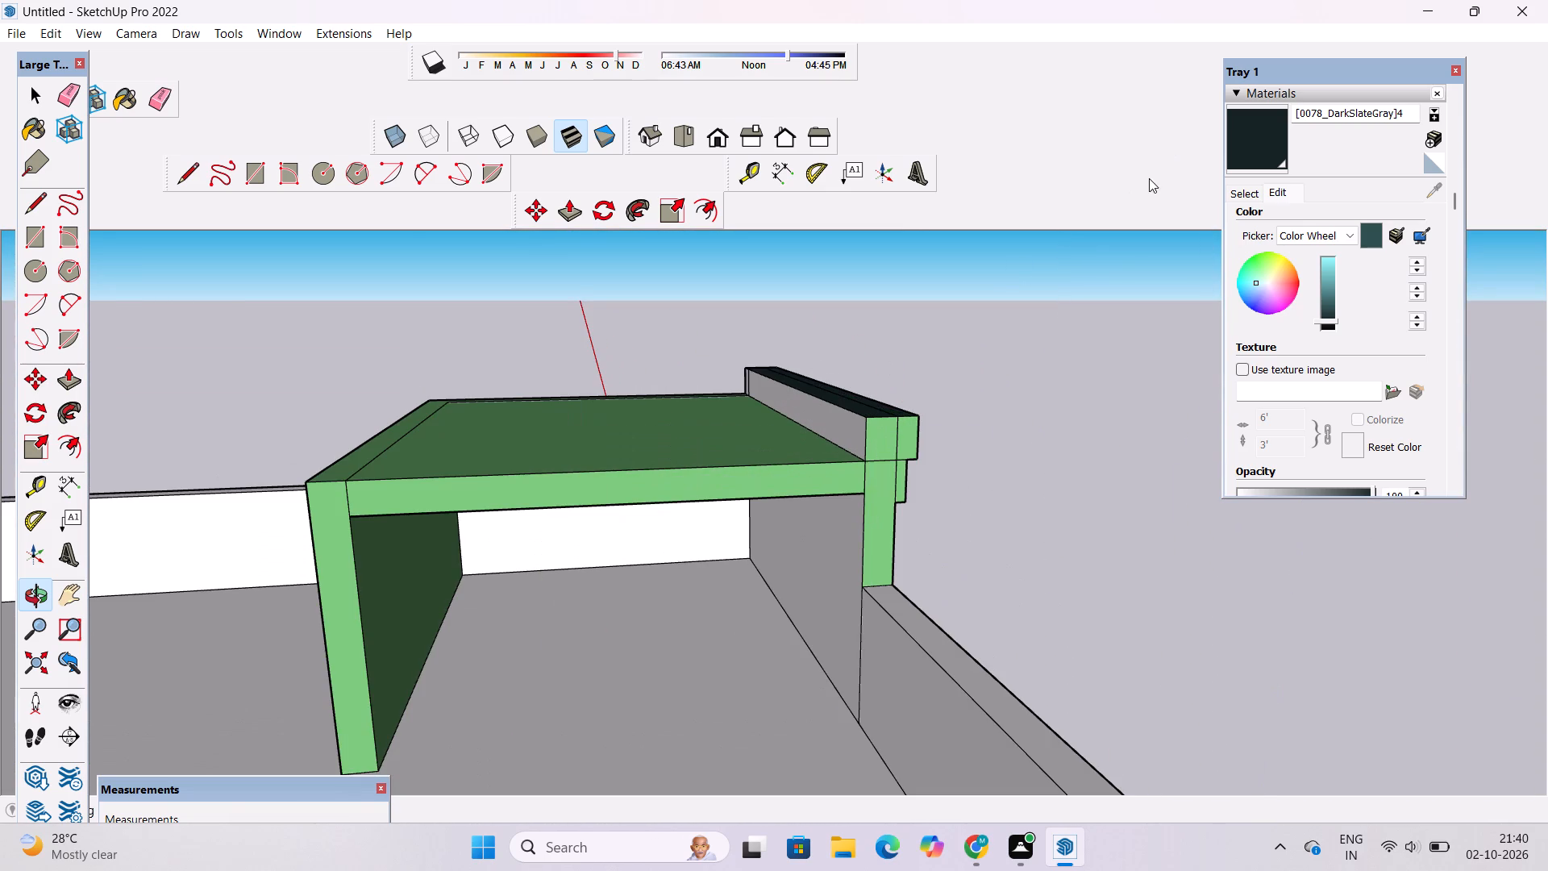
{"action": "left_click", "coordinate": [1246, 134]}
{"action": "left_click", "coordinate": [848, 419]}
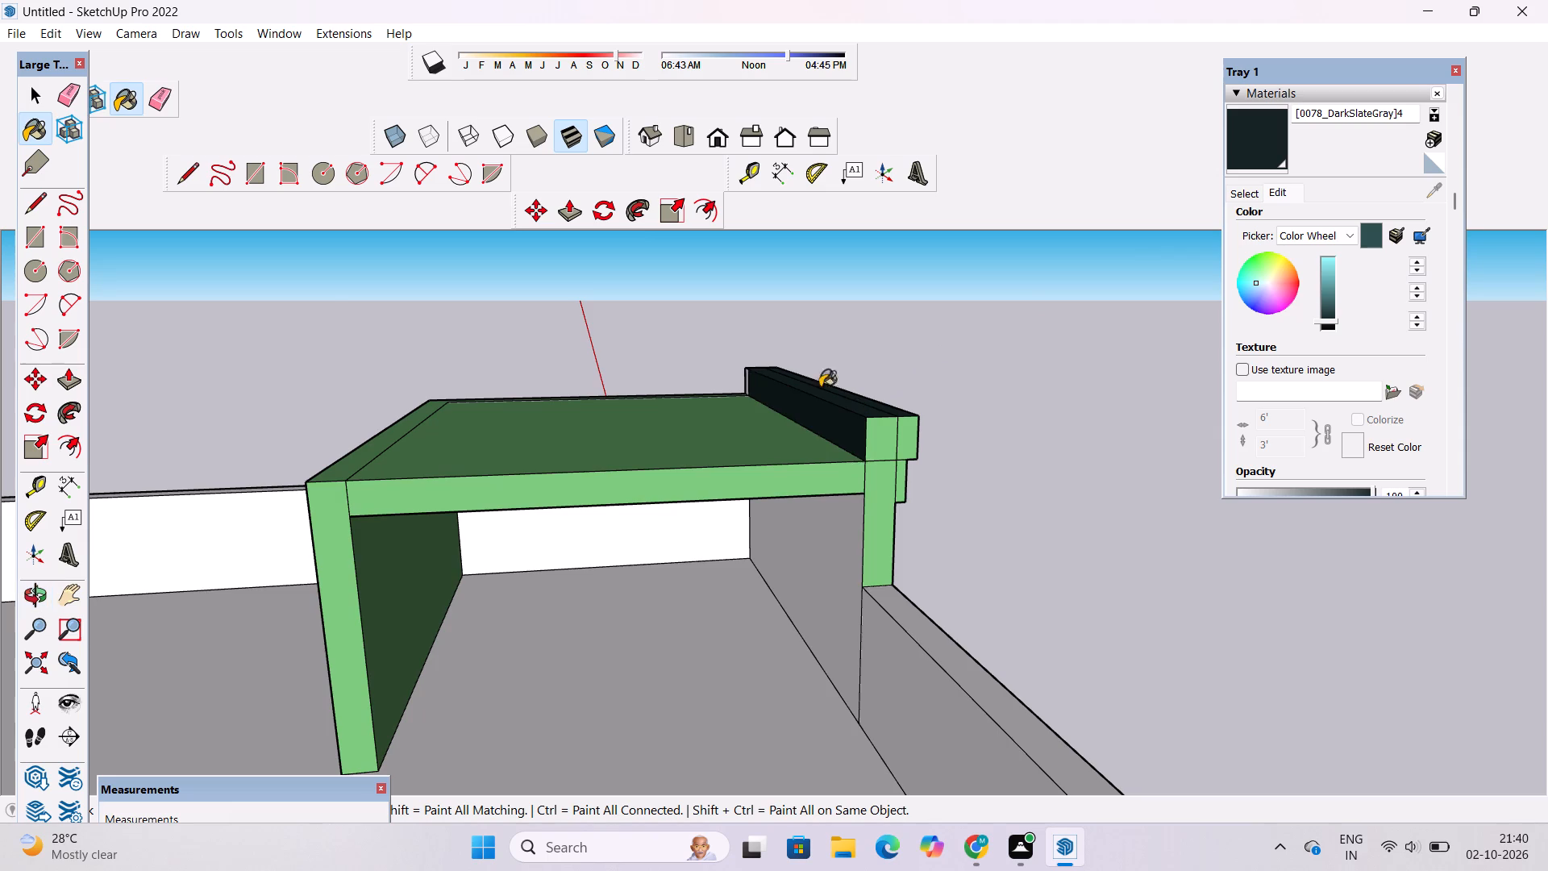
Erase the vertical edge near the far end of the tower parapet's inner face and paint the merged face dark slate gray.
{"action": "scroll", "coordinate": [703, 365], "scroll_direction": "up", "scroll_amount": 5}
{"action": "scroll", "coordinate": [675, 352], "scroll_direction": "down", "scroll_amount": 3}
{"action": "scroll", "coordinate": [755, 385], "scroll_direction": "up", "scroll_amount": 1}
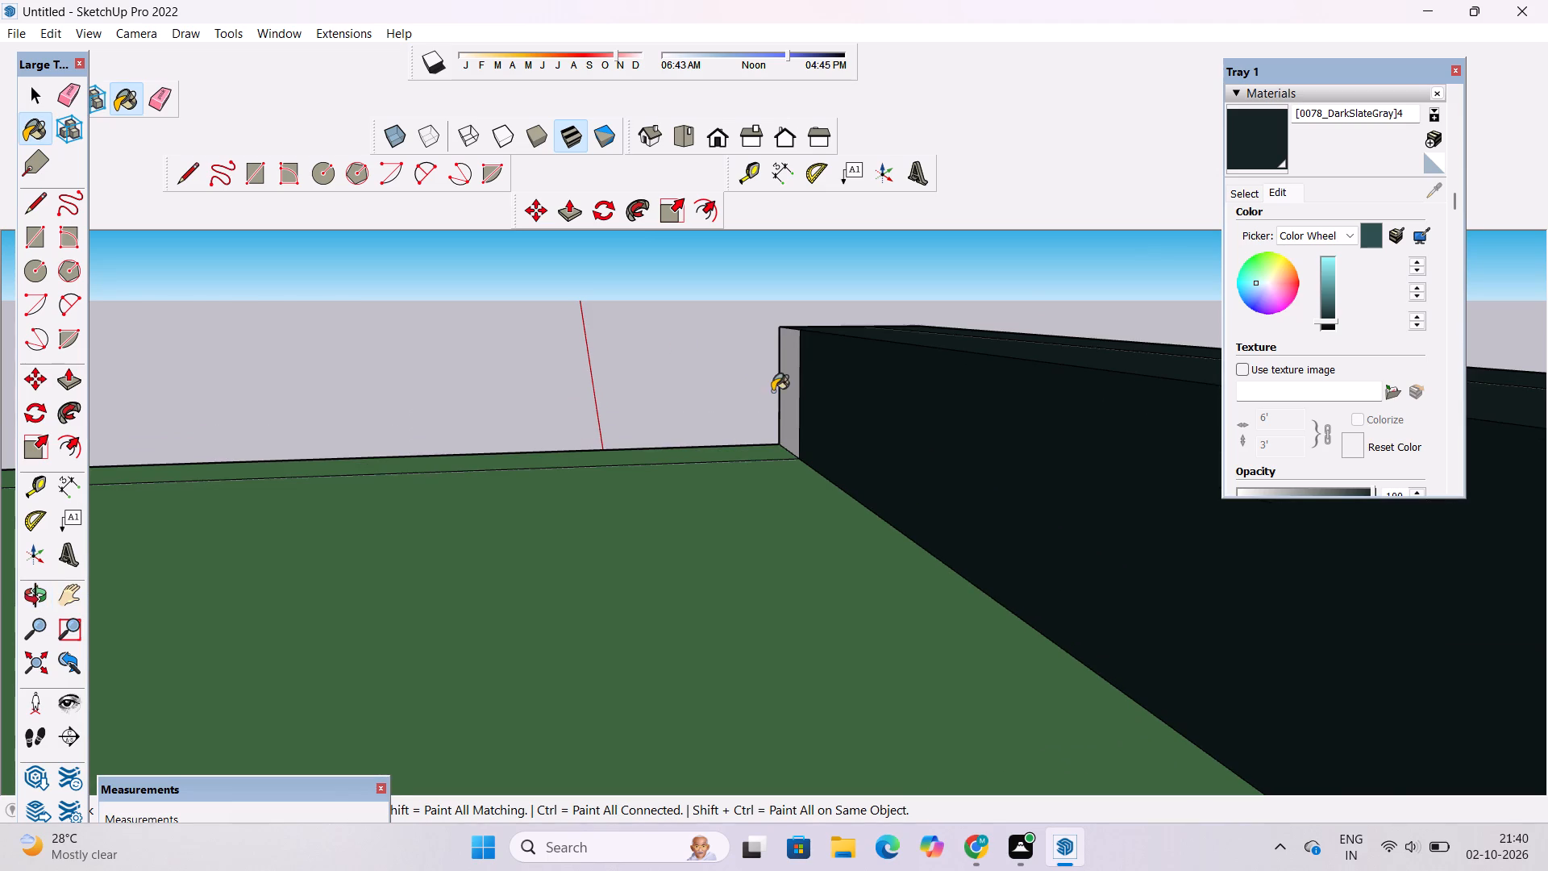
{"action": "key", "text": "e"}
{"action": "scroll", "coordinate": [833, 402], "scroll_direction": "up", "scroll_amount": 3}
{"action": "left_click", "coordinate": [791, 339]}
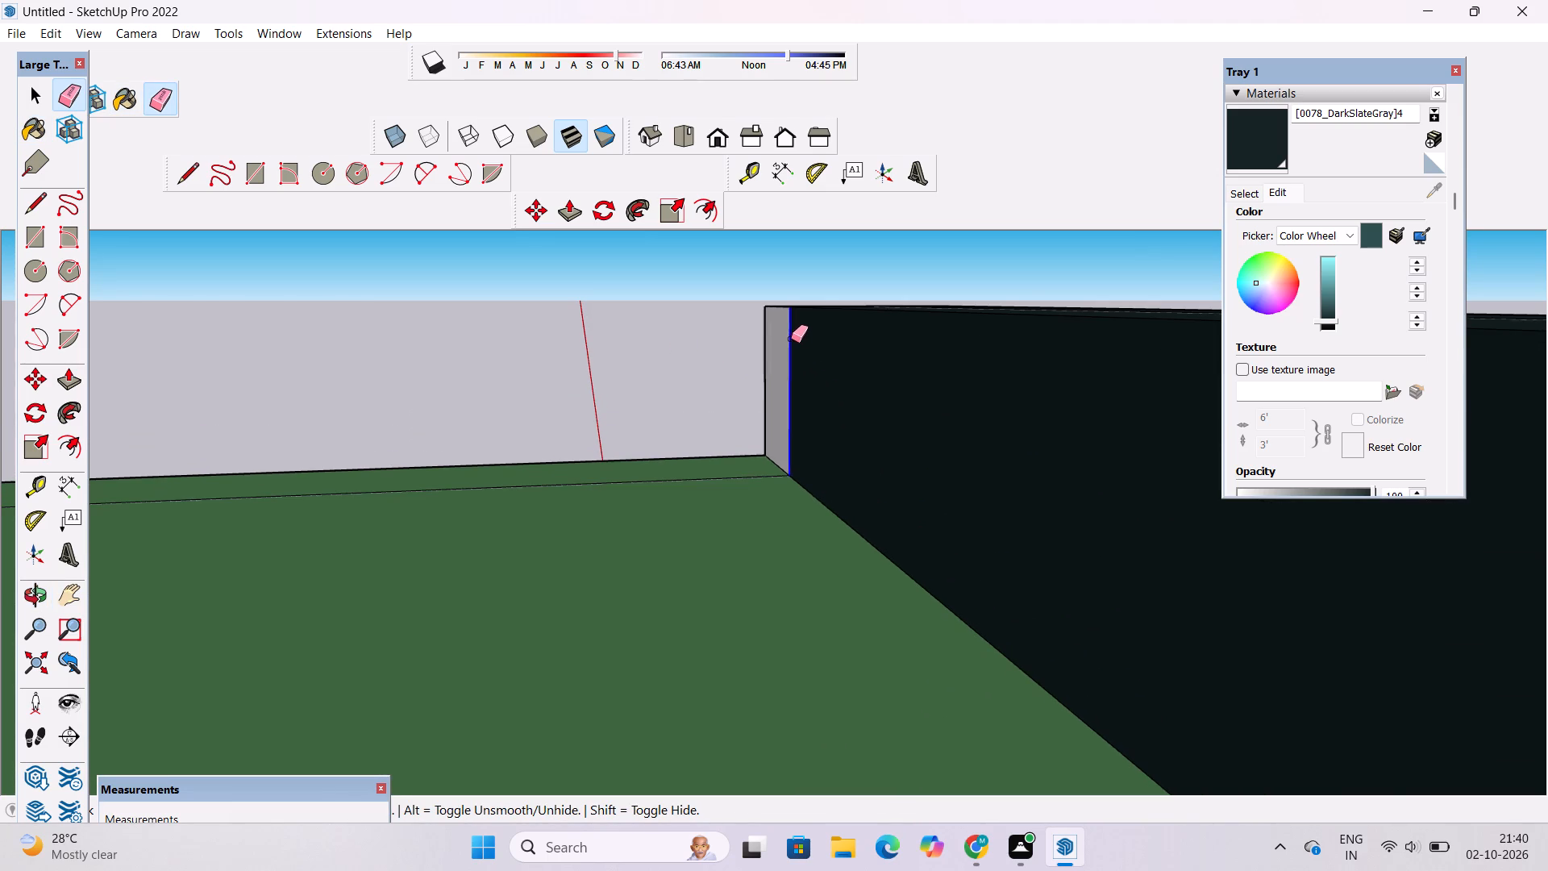
{"action": "left_click", "coordinate": [1275, 135]}
{"action": "left_click", "coordinate": [951, 402]}
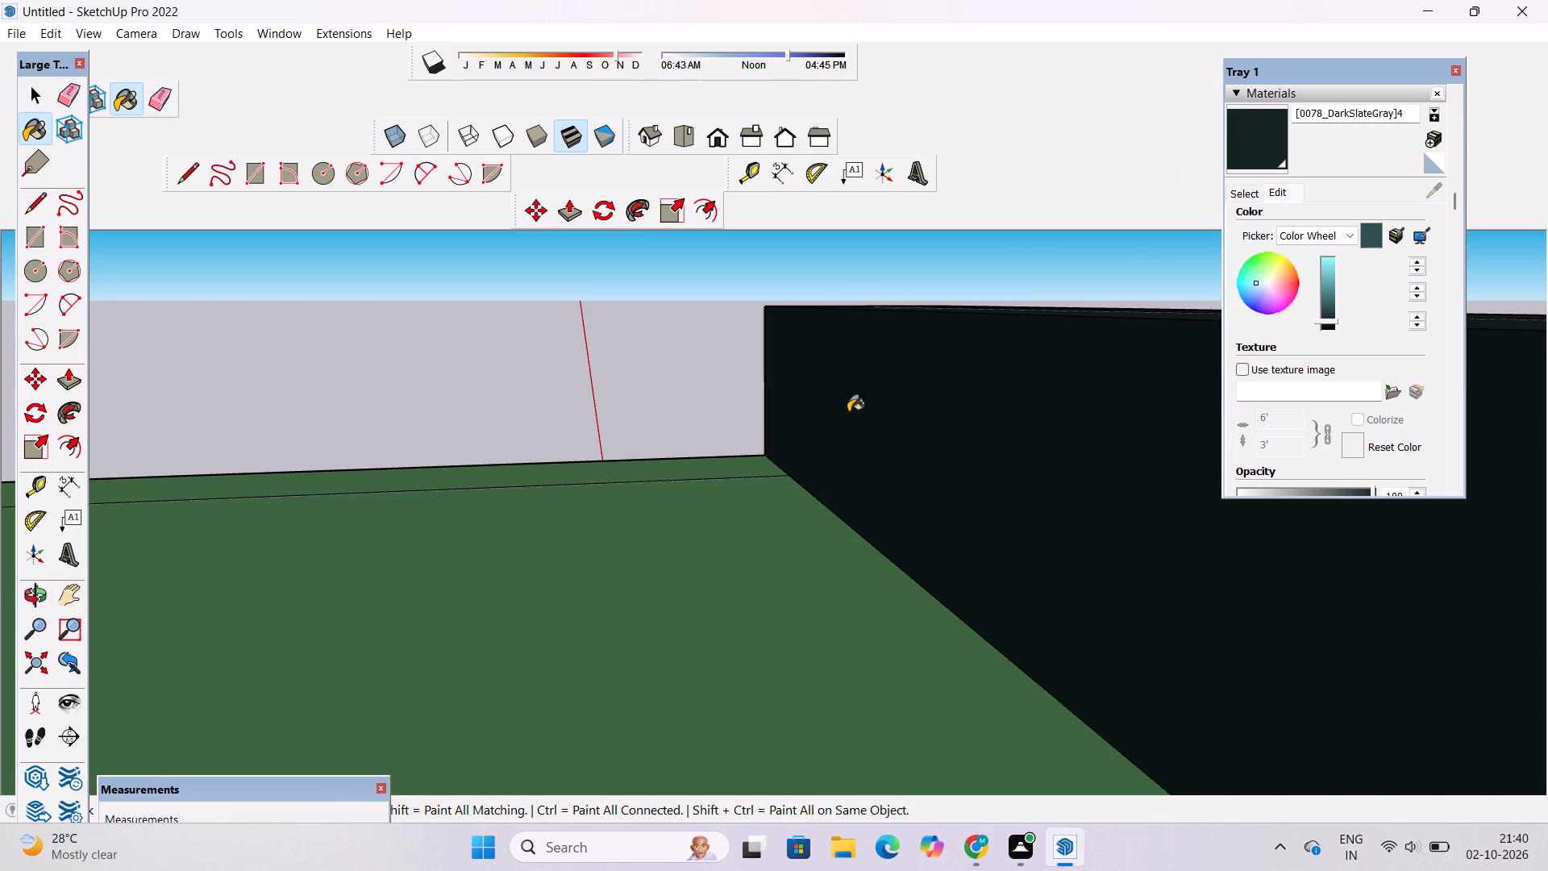
Paint the rectangular panel on the light green ground-floor wall with Cladding Siding White from the Brick, Cladding and Siding collection.
{"action": "key", "text": "o"}
{"action": "scroll", "coordinate": [814, 407], "scroll_direction": "down", "scroll_amount": 18}
{"action": "left_click_drag", "start_coordinate": [856, 492], "coordinate": [611, 448]}
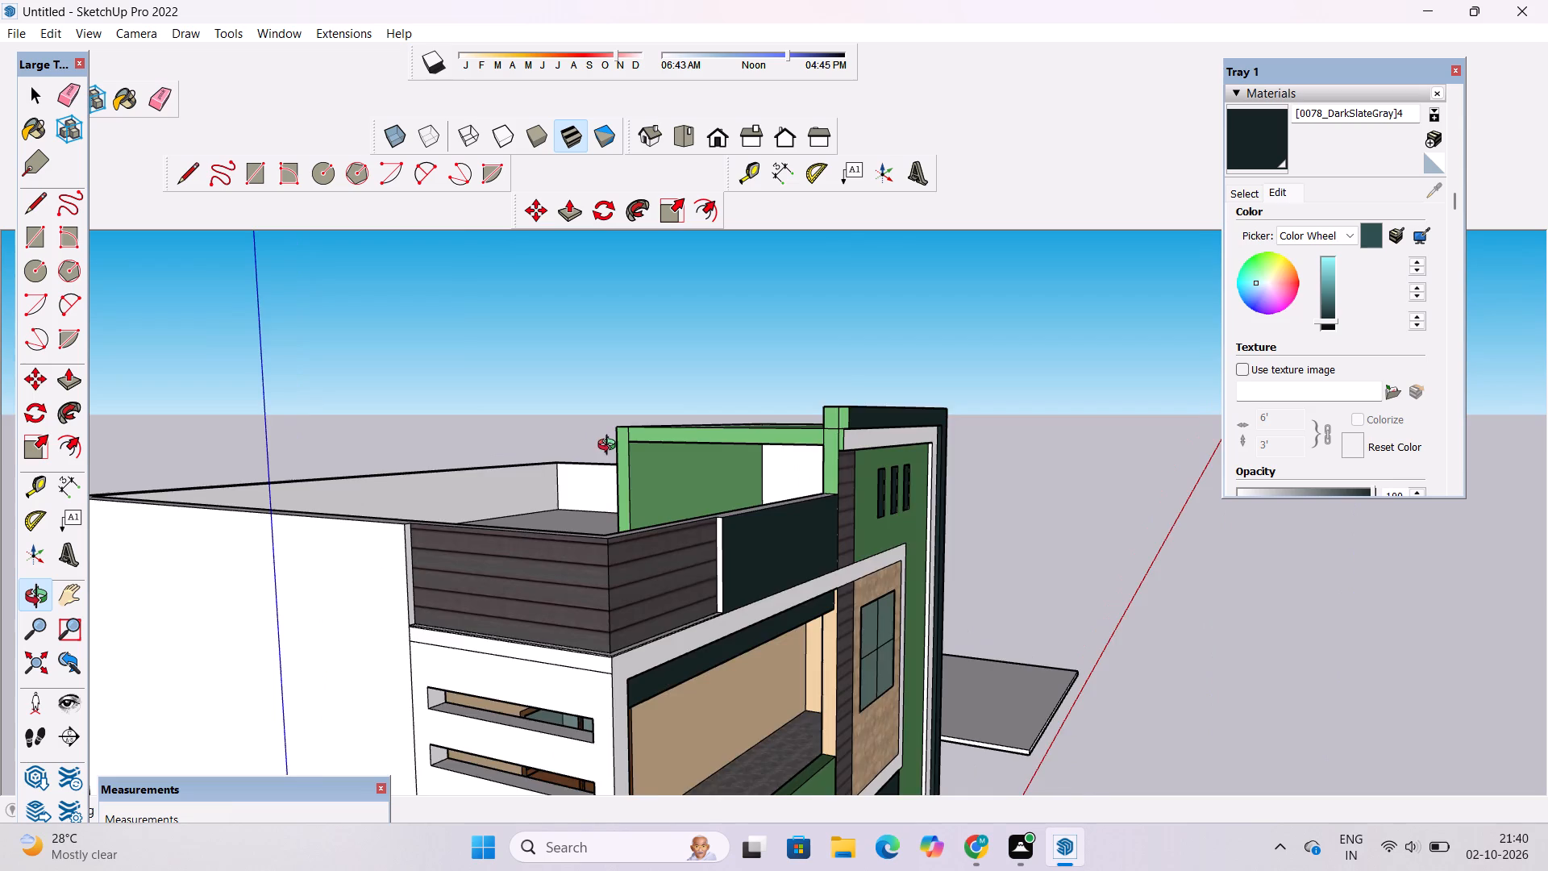
{"action": "scroll", "coordinate": [610, 447], "scroll_direction": "down", "scroll_amount": 4}
{"action": "left_click_drag", "start_coordinate": [830, 453], "coordinate": [658, 448]}
{"action": "left_click_drag", "start_coordinate": [801, 434], "coordinate": [660, 423]}
{"action": "scroll", "coordinate": [653, 423], "scroll_direction": "down", "scroll_amount": 4}
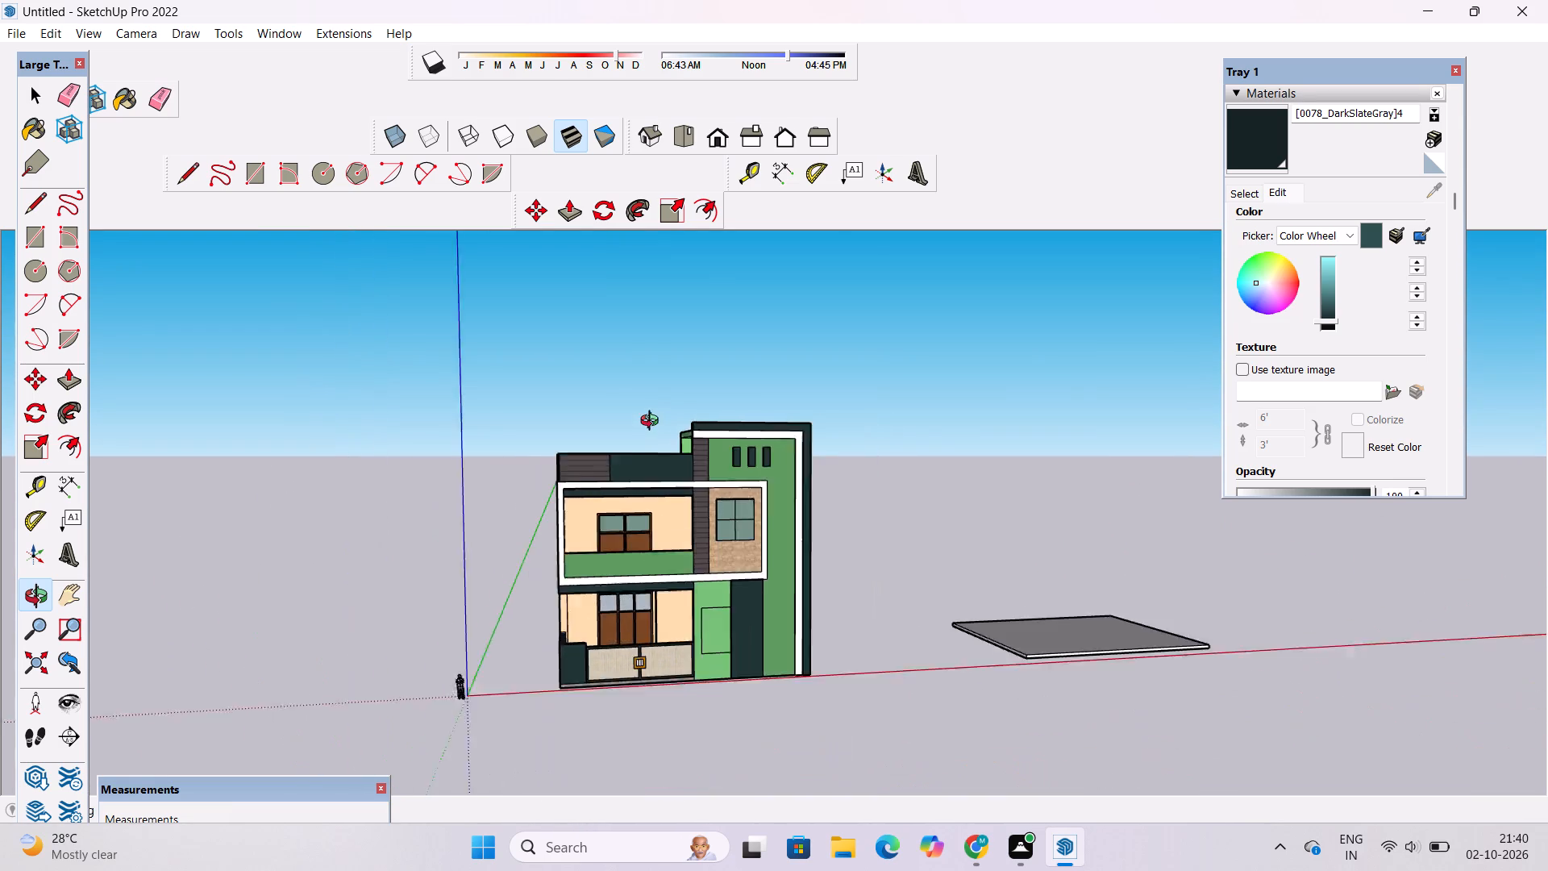
{"action": "scroll", "coordinate": [653, 423], "scroll_direction": "down", "scroll_amount": 2}
{"action": "left_click_drag", "start_coordinate": [795, 571], "coordinate": [733, 580]}
{"action": "scroll", "coordinate": [722, 626], "scroll_direction": "up", "scroll_amount": 4}
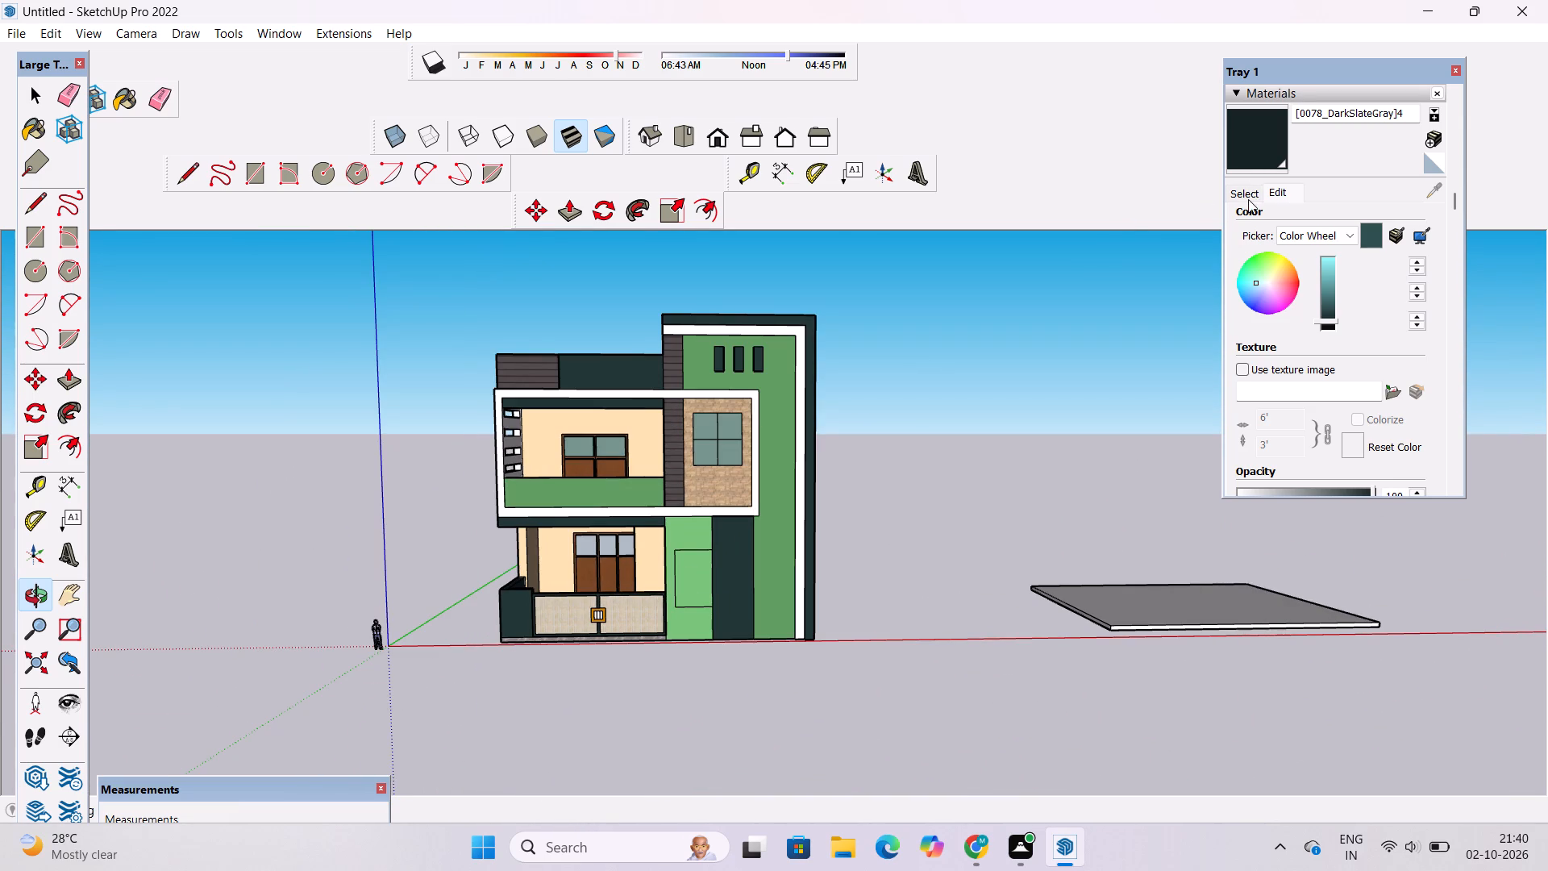
{"action": "left_click", "coordinate": [1248, 199]}
{"action": "left_click", "coordinate": [1313, 216]}
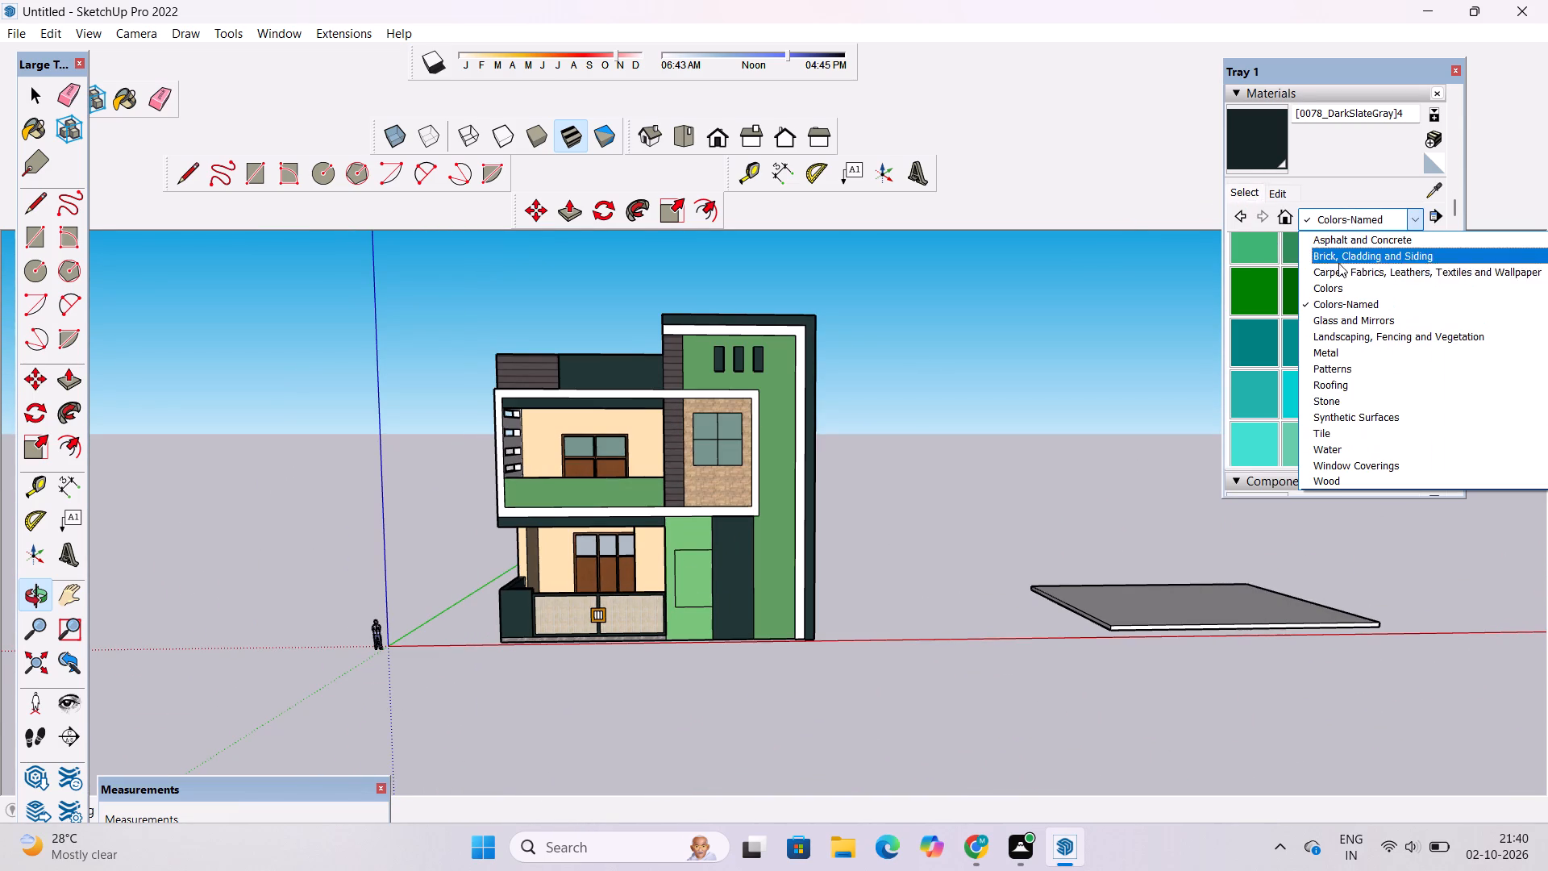
{"action": "left_click", "coordinate": [1339, 259]}
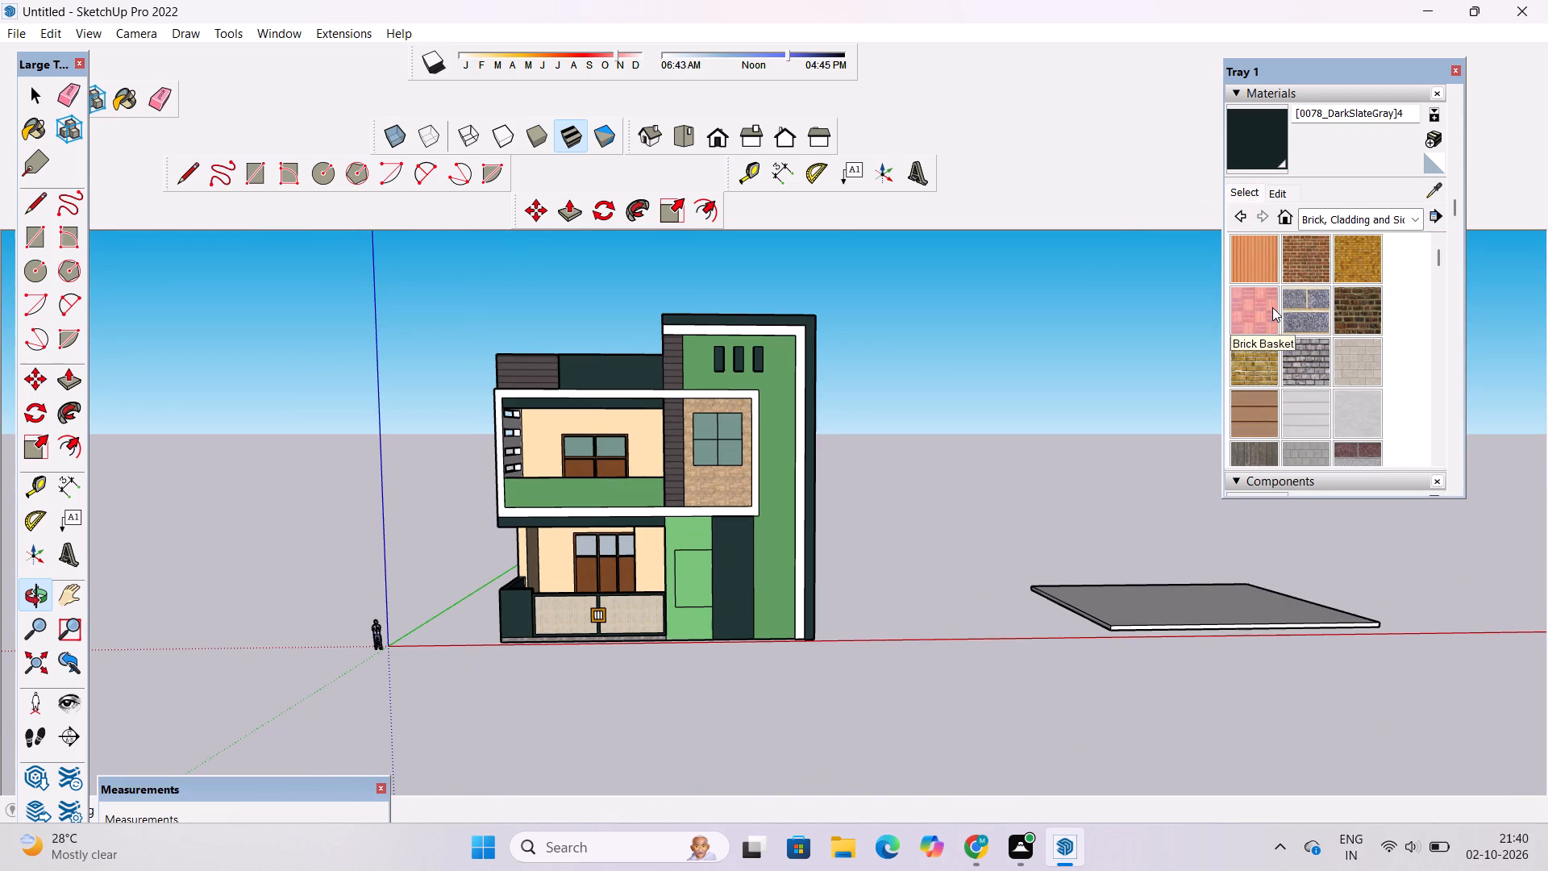
{"action": "left_click", "coordinate": [1305, 416]}
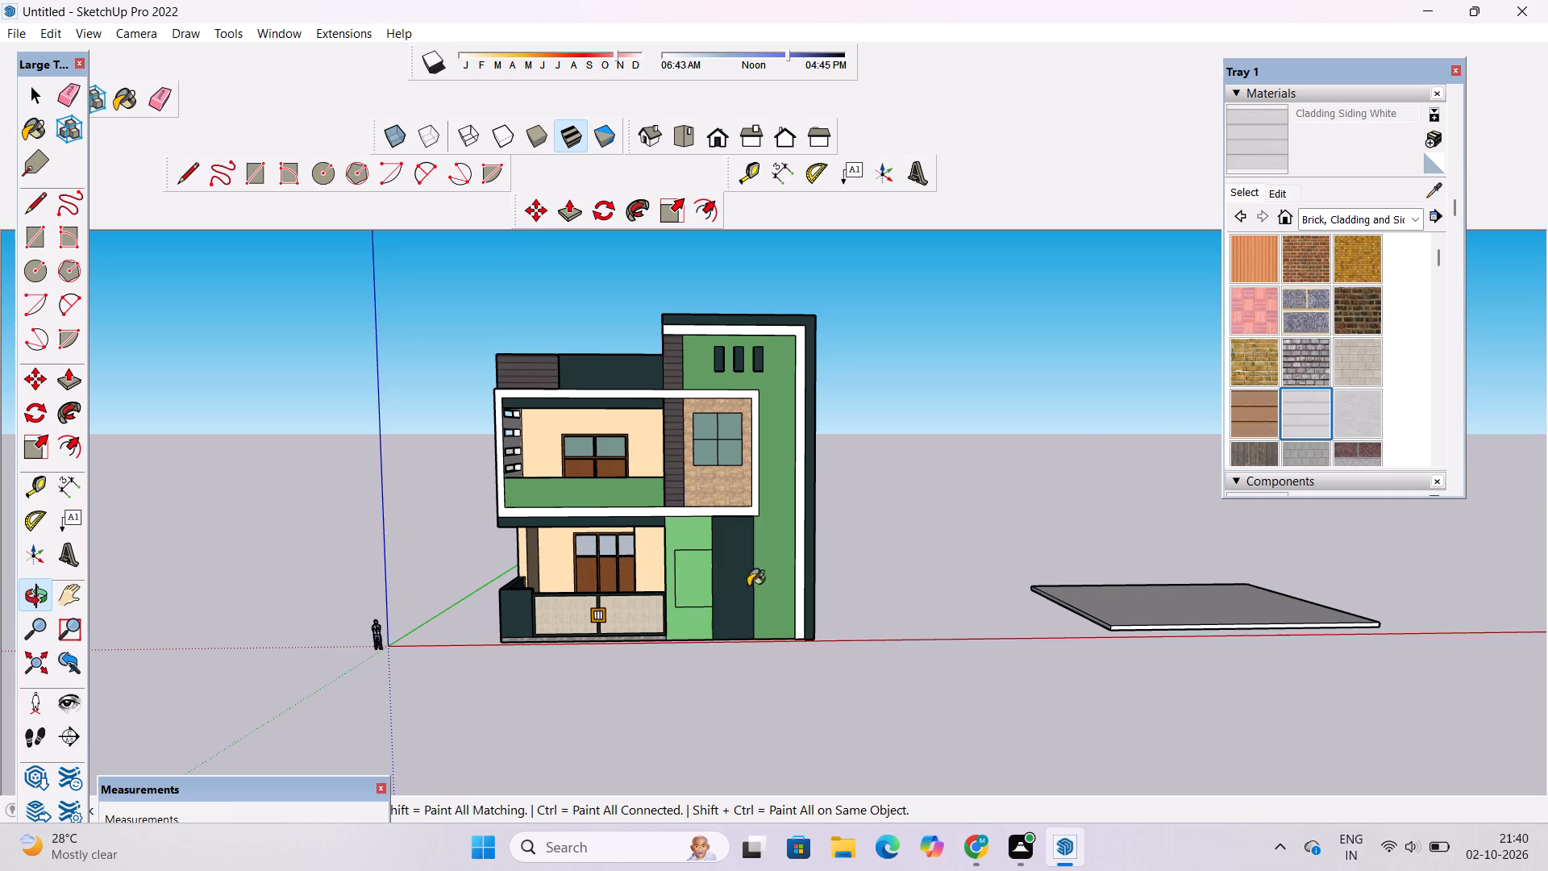
{"action": "scroll", "coordinate": [694, 589], "scroll_direction": "up", "scroll_amount": 5}
{"action": "left_click", "coordinate": [695, 586]}
{"action": "scroll", "coordinate": [903, 474], "scroll_direction": "down", "scroll_amount": 4}
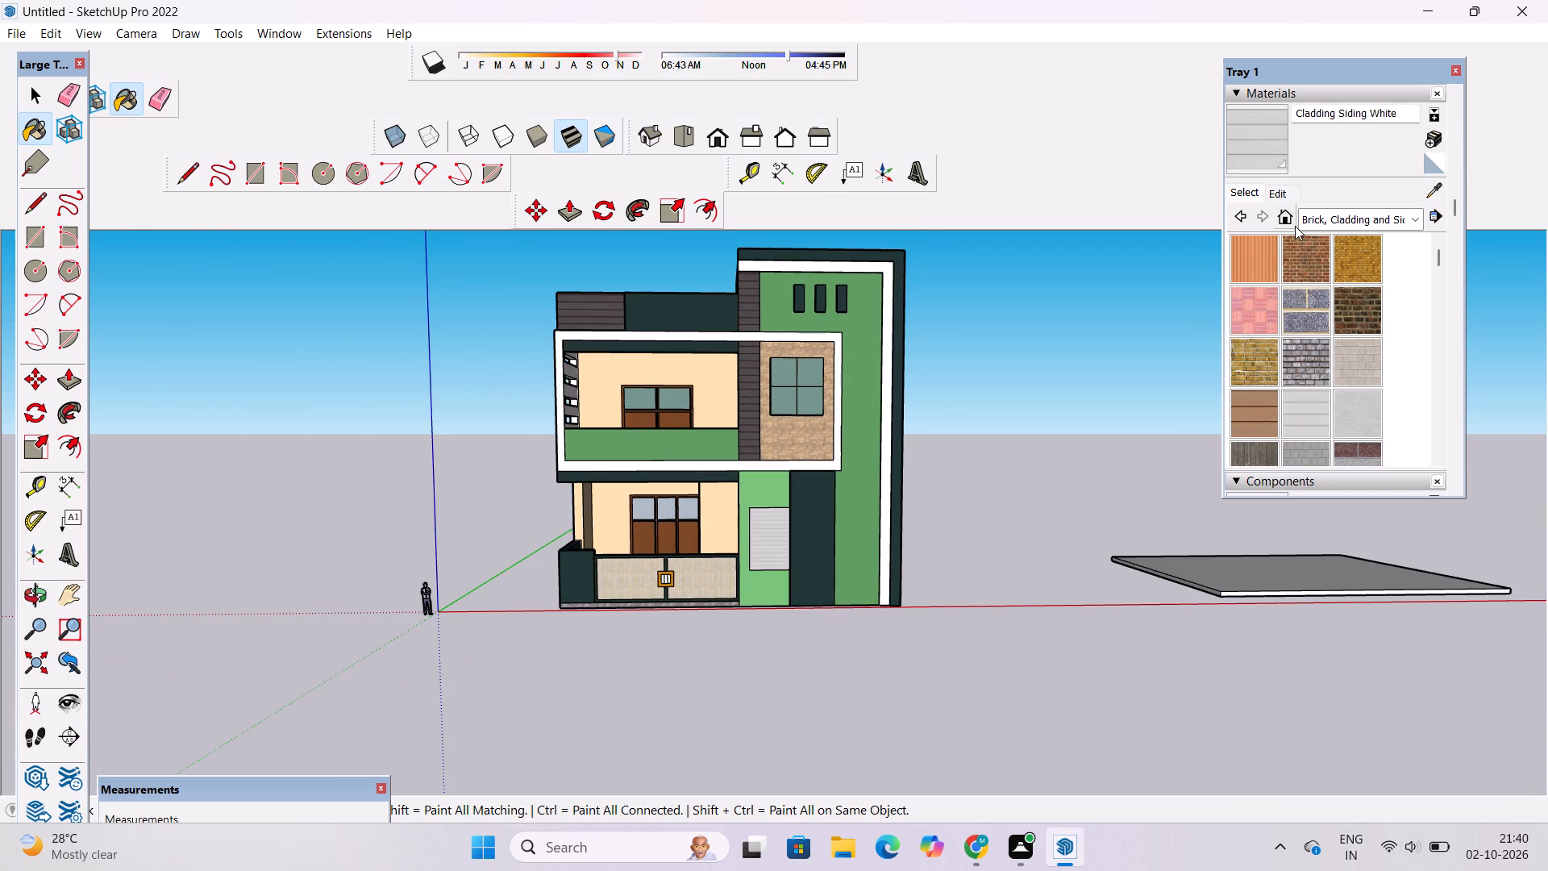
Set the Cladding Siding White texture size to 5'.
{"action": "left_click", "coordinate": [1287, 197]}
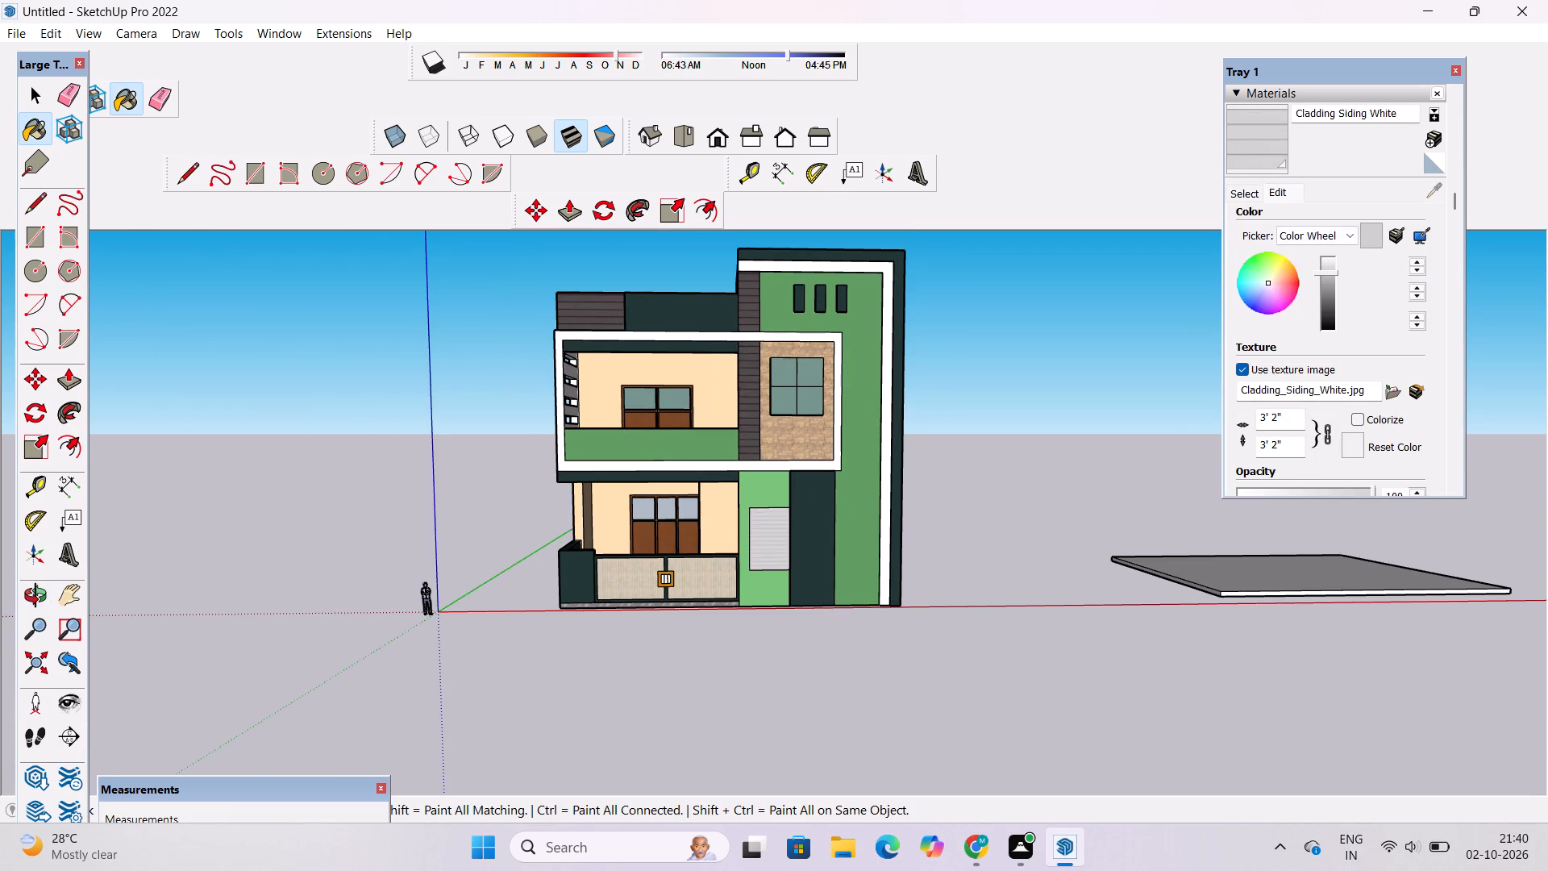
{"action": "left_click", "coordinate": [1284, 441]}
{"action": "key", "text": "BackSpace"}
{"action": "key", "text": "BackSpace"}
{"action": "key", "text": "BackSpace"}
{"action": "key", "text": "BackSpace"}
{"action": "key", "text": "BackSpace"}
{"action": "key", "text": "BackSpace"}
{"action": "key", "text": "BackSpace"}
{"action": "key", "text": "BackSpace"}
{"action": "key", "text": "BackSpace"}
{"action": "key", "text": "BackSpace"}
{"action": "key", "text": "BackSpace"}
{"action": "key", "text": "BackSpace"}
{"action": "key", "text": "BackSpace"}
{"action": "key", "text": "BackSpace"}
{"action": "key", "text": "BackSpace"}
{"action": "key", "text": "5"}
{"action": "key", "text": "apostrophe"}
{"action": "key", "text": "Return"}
Set the Cladding Siding White texture size to 10'.
{"action": "left_click", "coordinate": [1267, 443]}
{"action": "key", "text": "BackSpace"}
{"action": "key", "text": "BackSpace"}
{"action": "key", "text": "BackSpace"}
{"action": "key", "text": "BackSpace"}
{"action": "key", "text": "BackSpace"}
{"action": "key", "text": "BackSpace"}
{"action": "key", "text": "1"}
{"action": "key", "text": "0"}
{"action": "key", "text": "apostrophe"}
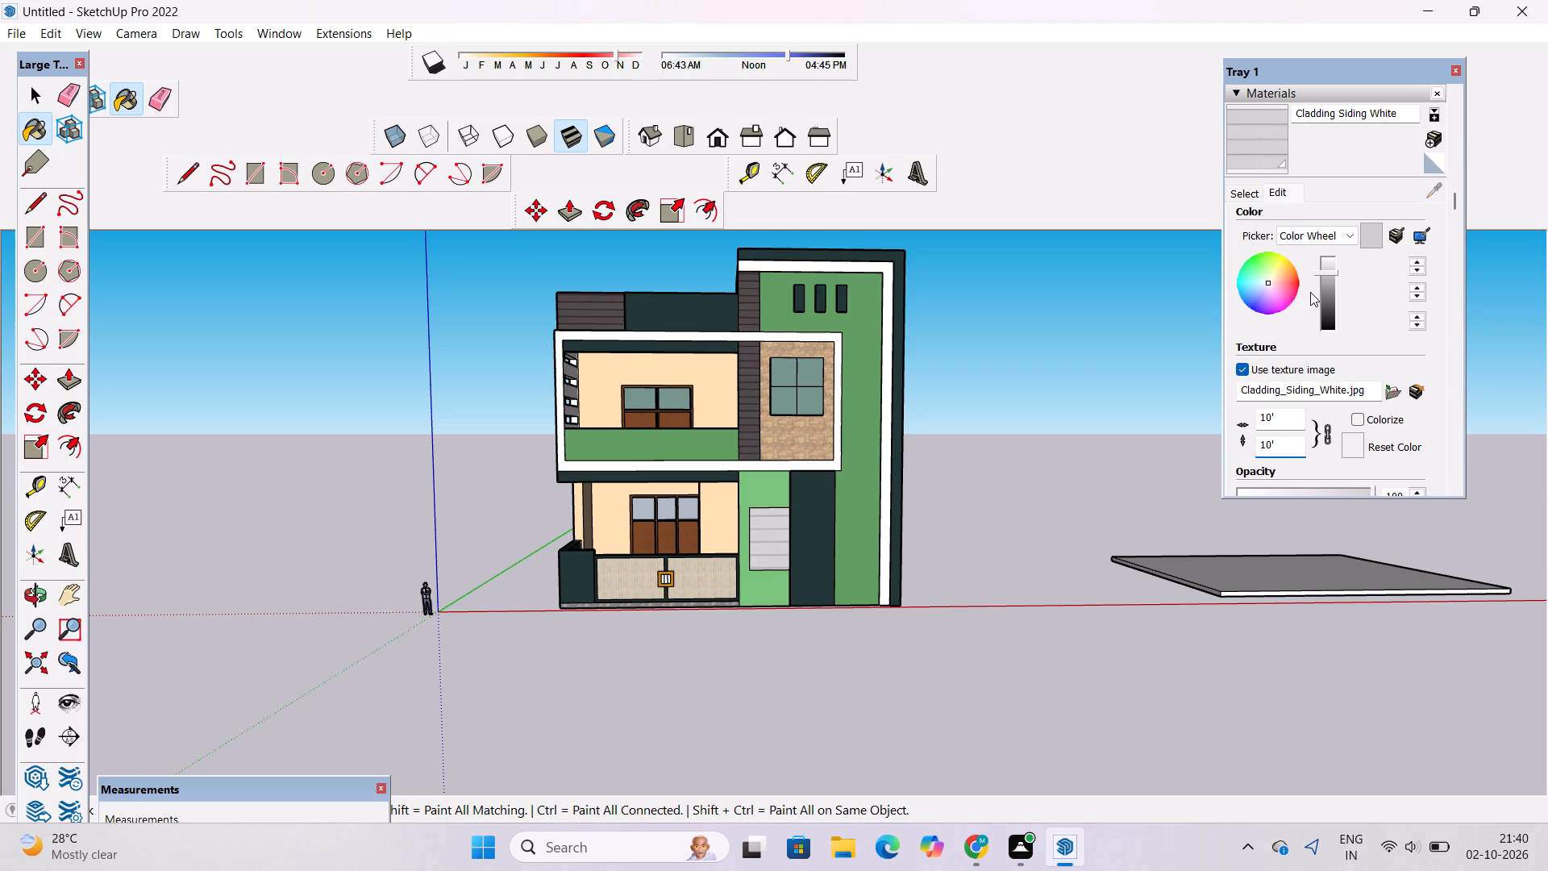
Darken the Cladding Siding White material to a medium grey.
{"action": "left_click", "coordinate": [1325, 282]}
{"action": "left_click", "coordinate": [1325, 287]}
{"action": "left_click", "coordinate": [1325, 291]}
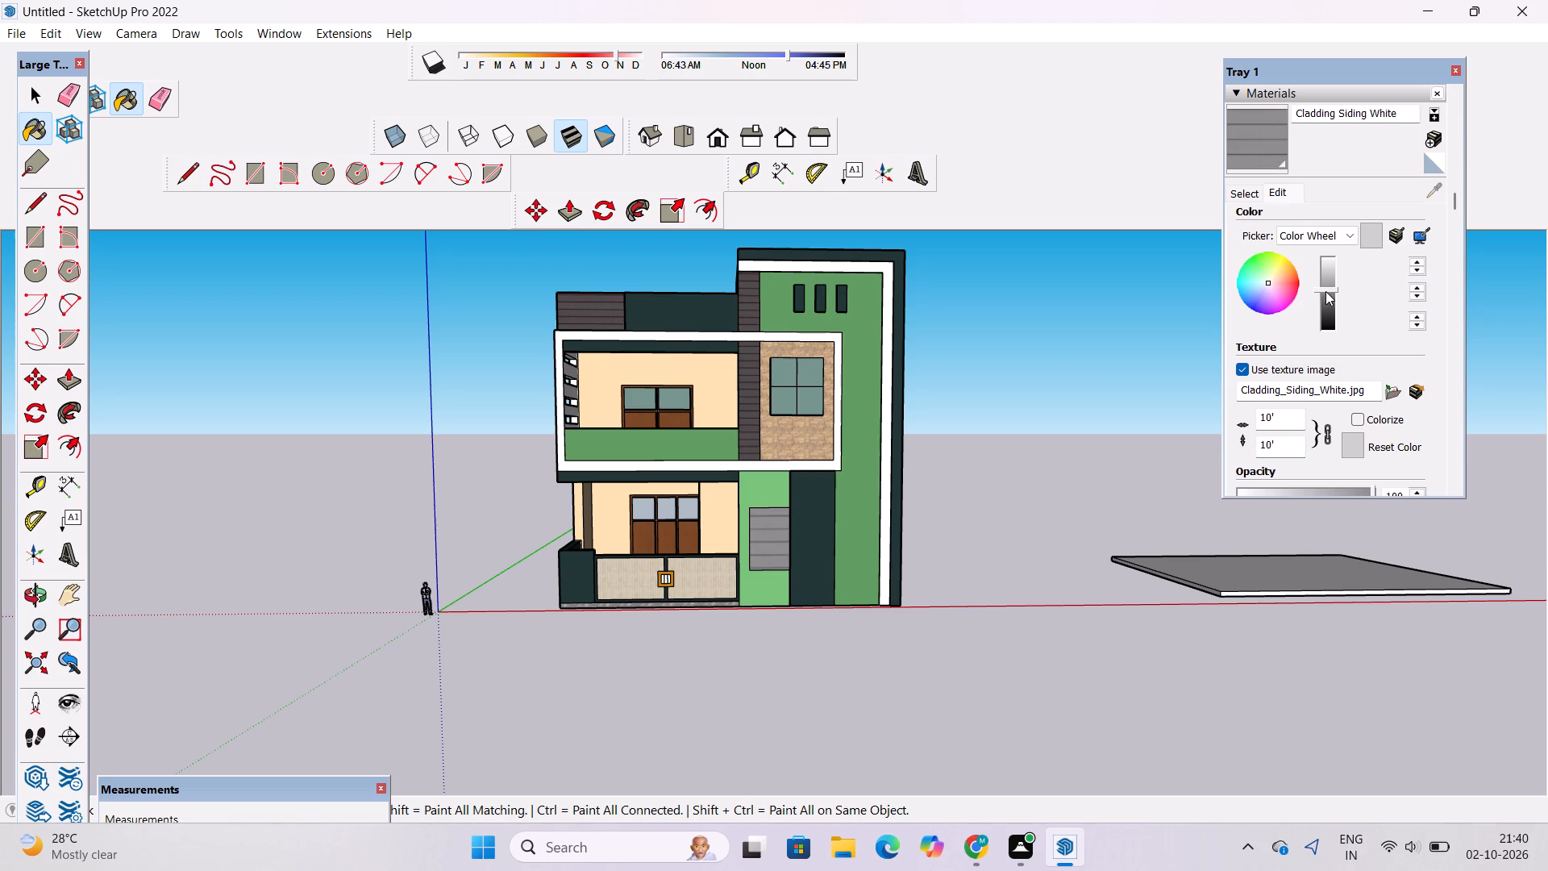
{"action": "key", "text": "space"}
{"action": "key", "text": "space"}
Examine the grey-clad panel and the front facade up close and from a distance at several angles.
{"action": "left_click", "coordinate": [40, 596]}
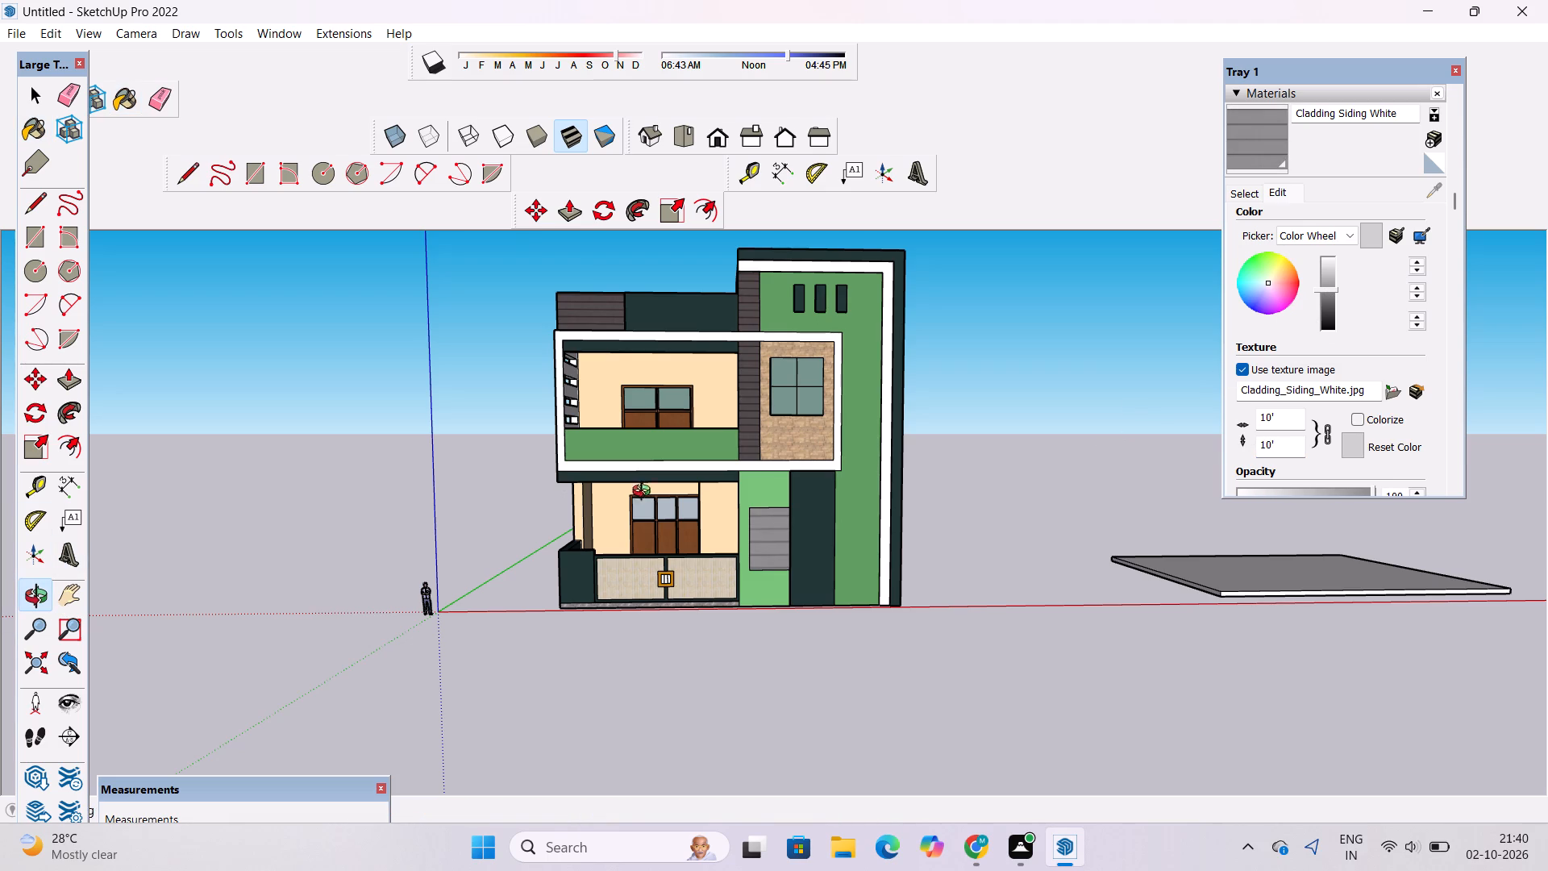
{"action": "scroll", "coordinate": [708, 514], "scroll_direction": "up", "scroll_amount": 5}
{"action": "left_click_drag", "start_coordinate": [639, 571], "coordinate": [476, 571]}
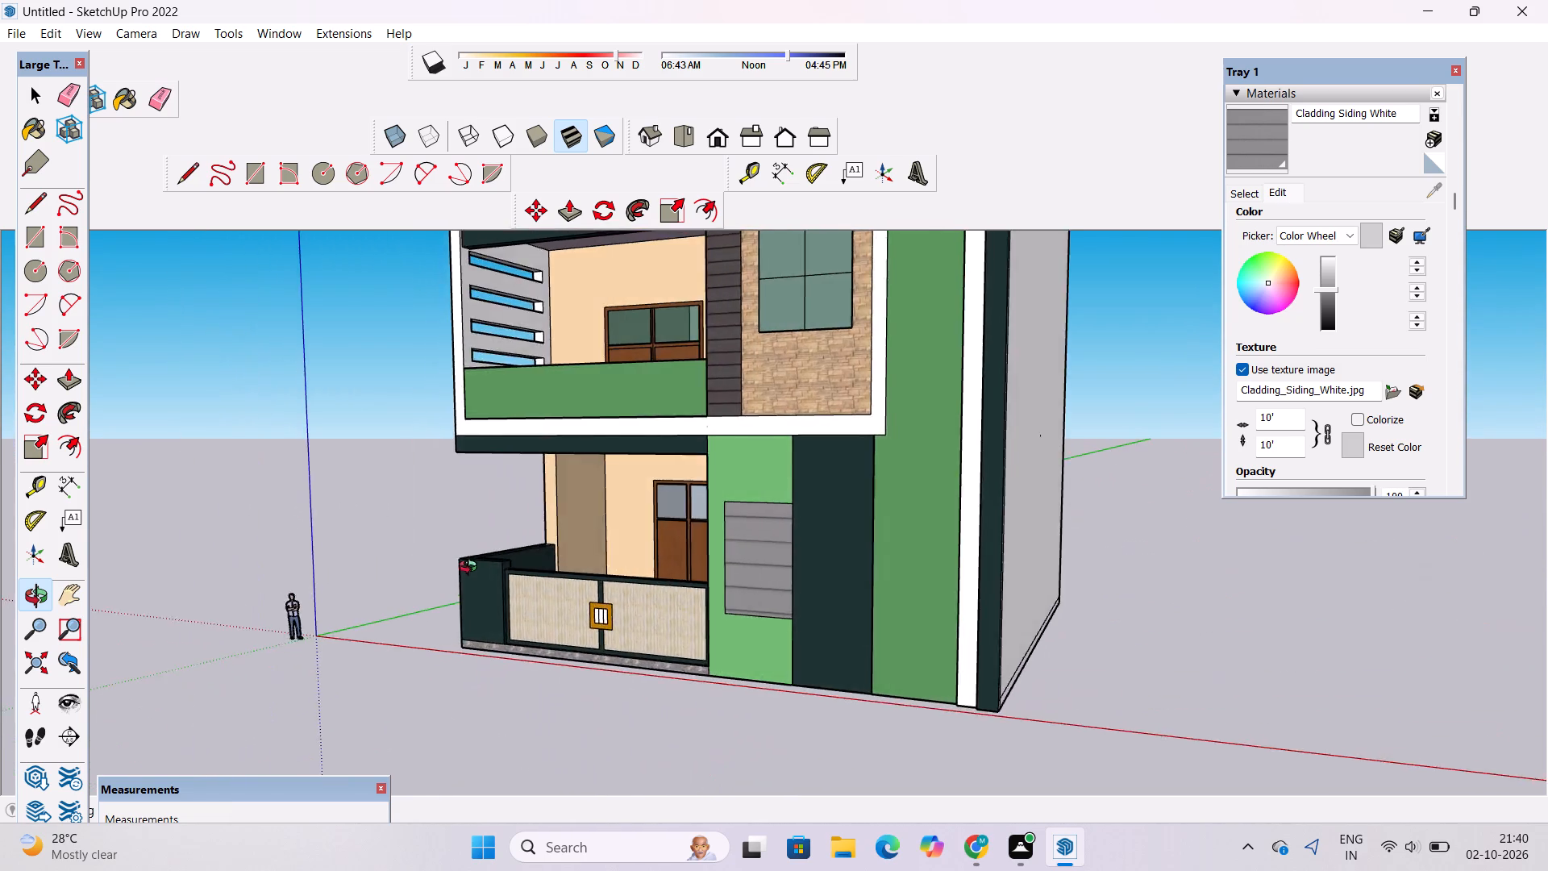
{"action": "scroll", "coordinate": [471, 562], "scroll_direction": "down", "scroll_amount": 6}
{"action": "left_click_drag", "start_coordinate": [655, 565], "coordinate": [901, 565]}
{"action": "scroll", "coordinate": [490, 561], "scroll_direction": "up", "scroll_amount": 2}
{"action": "left_click_drag", "start_coordinate": [490, 561], "coordinate": [536, 536], "text": "shift"}
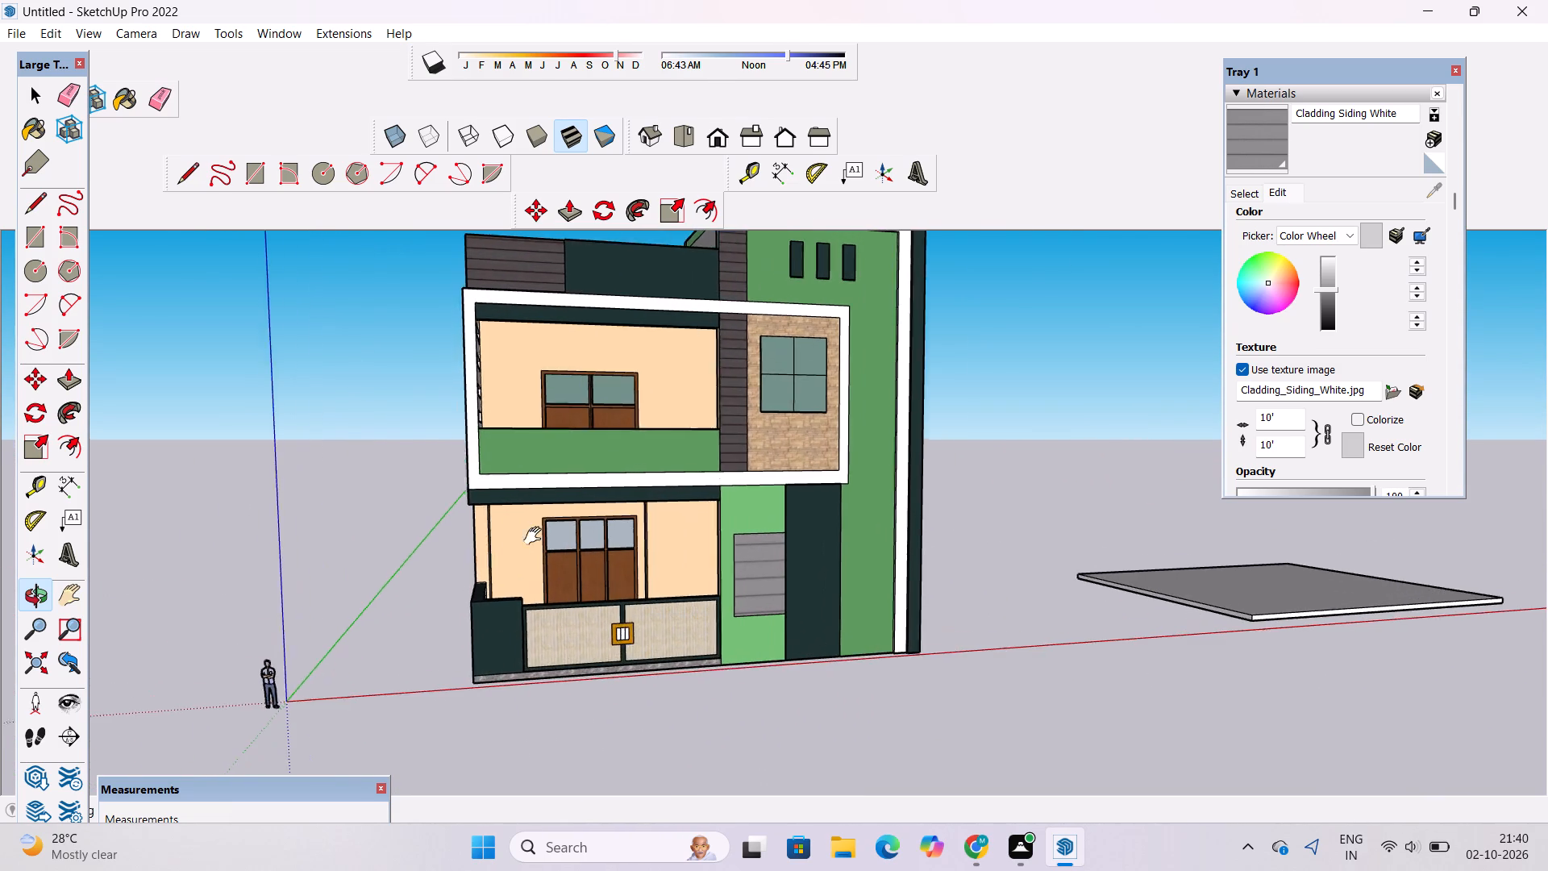
{"action": "left_click_drag", "start_coordinate": [536, 536], "coordinate": [541, 532], "text": "shift"}
{"action": "scroll", "coordinate": [541, 532], "scroll_direction": "down", "scroll_amount": 2}
{"action": "left_click_drag", "start_coordinate": [648, 473], "coordinate": [631, 509], "text": "shift"}
{"action": "scroll", "coordinate": [629, 508], "scroll_direction": "down", "scroll_amount": 5}
{"action": "left_click_drag", "start_coordinate": [706, 517], "coordinate": [664, 509], "text": "shift"}
{"action": "left_click_drag", "start_coordinate": [662, 509], "coordinate": [643, 508]}
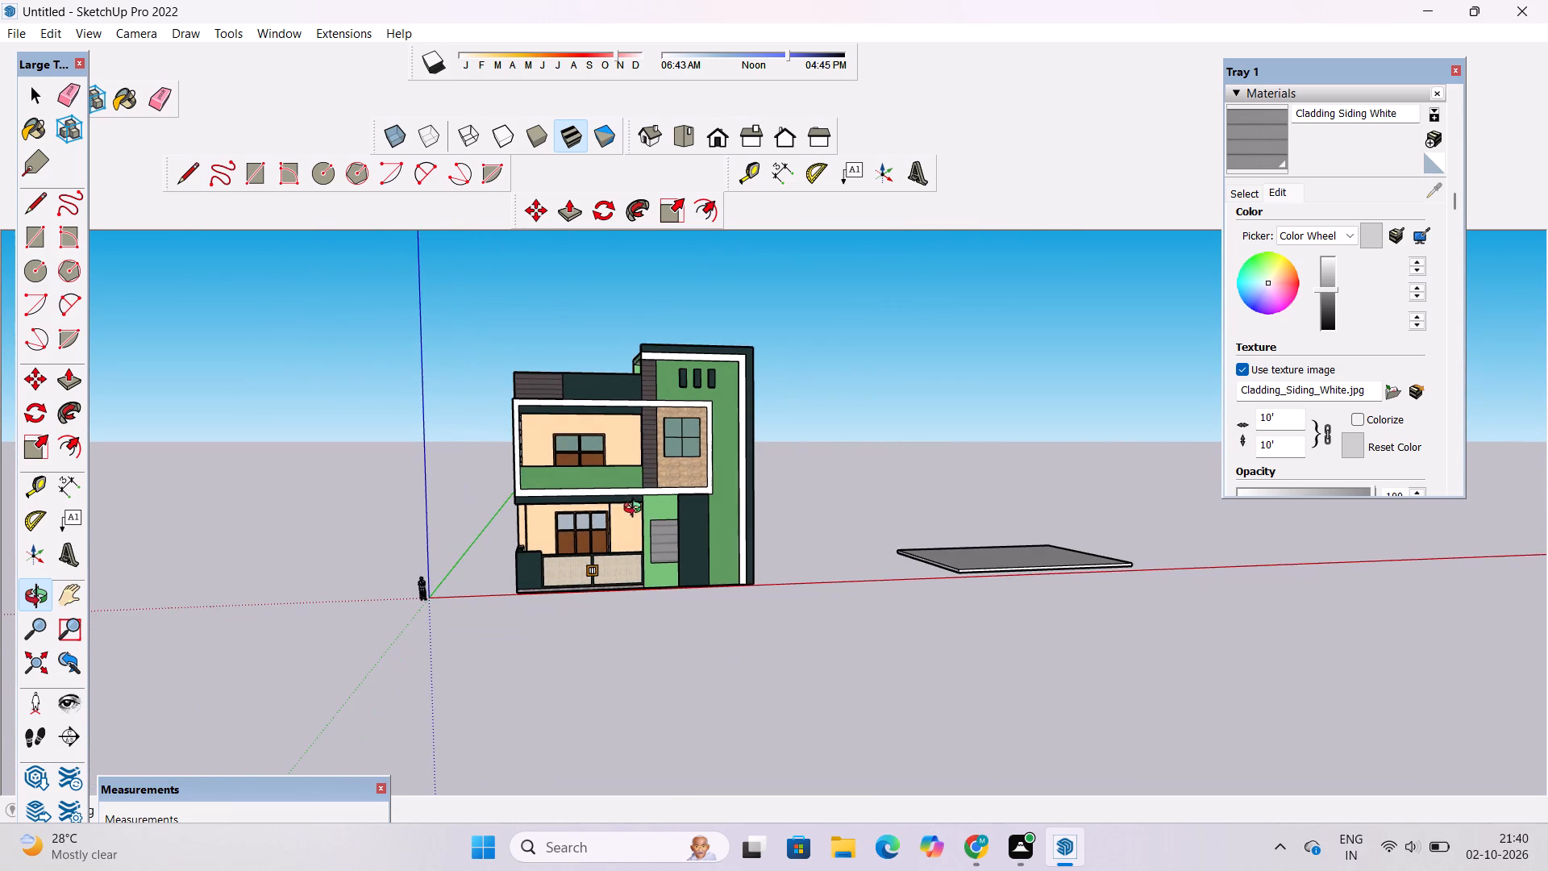
Delete the loose flat slab lying on the ground beside the house.
{"action": "left_click_drag", "start_coordinate": [632, 465], "coordinate": [621, 558]}
{"action": "scroll", "coordinate": [660, 520], "scroll_direction": "up", "scroll_amount": 3}
{"action": "left_click_drag", "start_coordinate": [660, 505], "coordinate": [581, 521], "text": "shift"}
{"action": "key", "text": "space"}
{"action": "left_click", "coordinate": [1001, 558]}
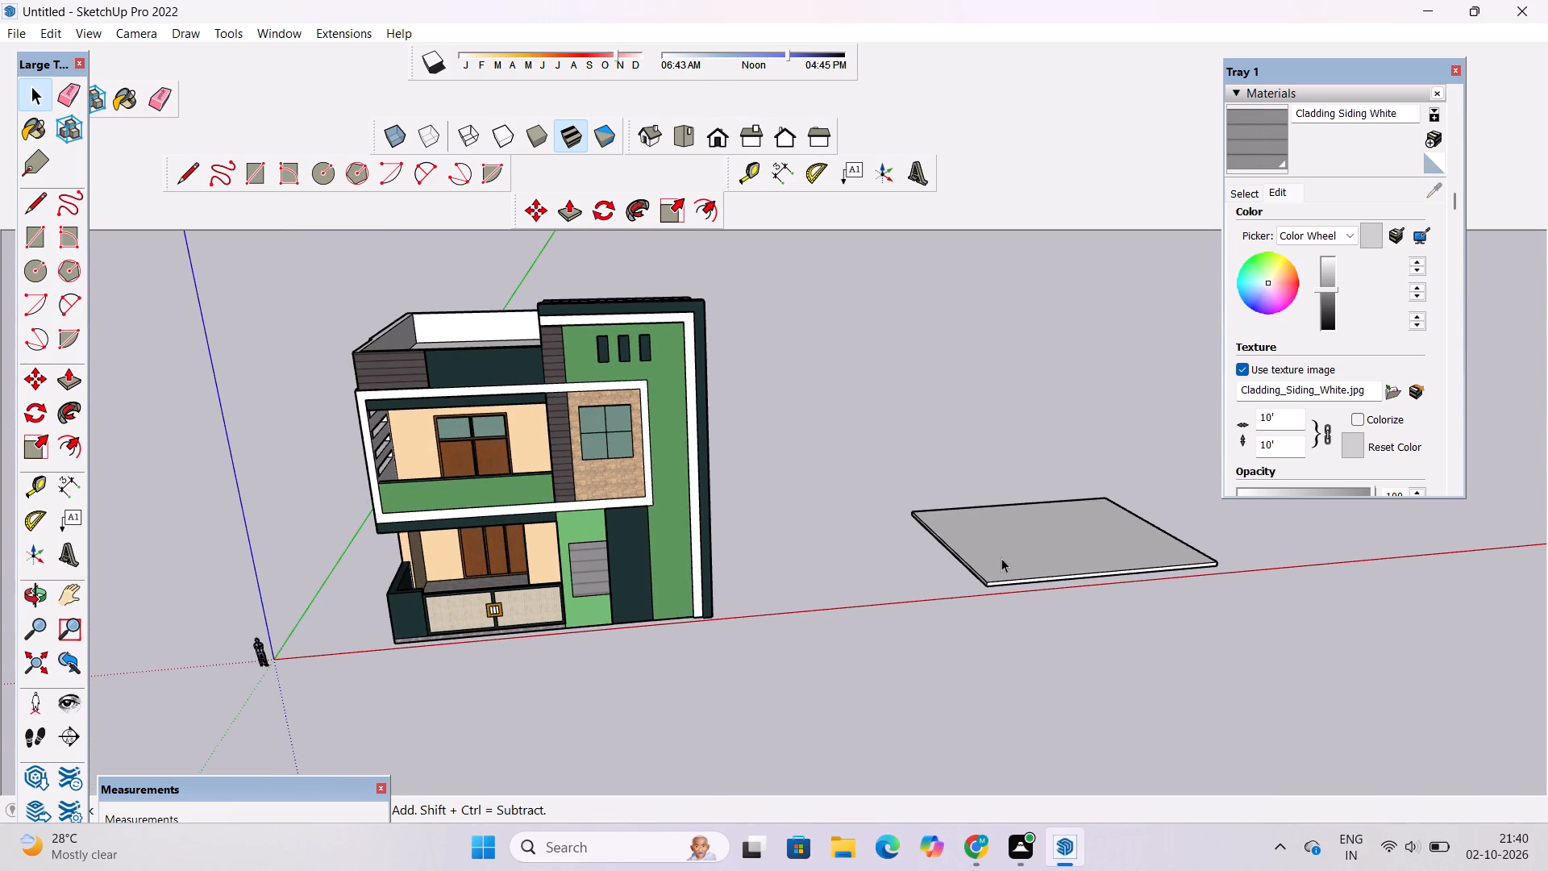
{"action": "key", "text": "Delete"}
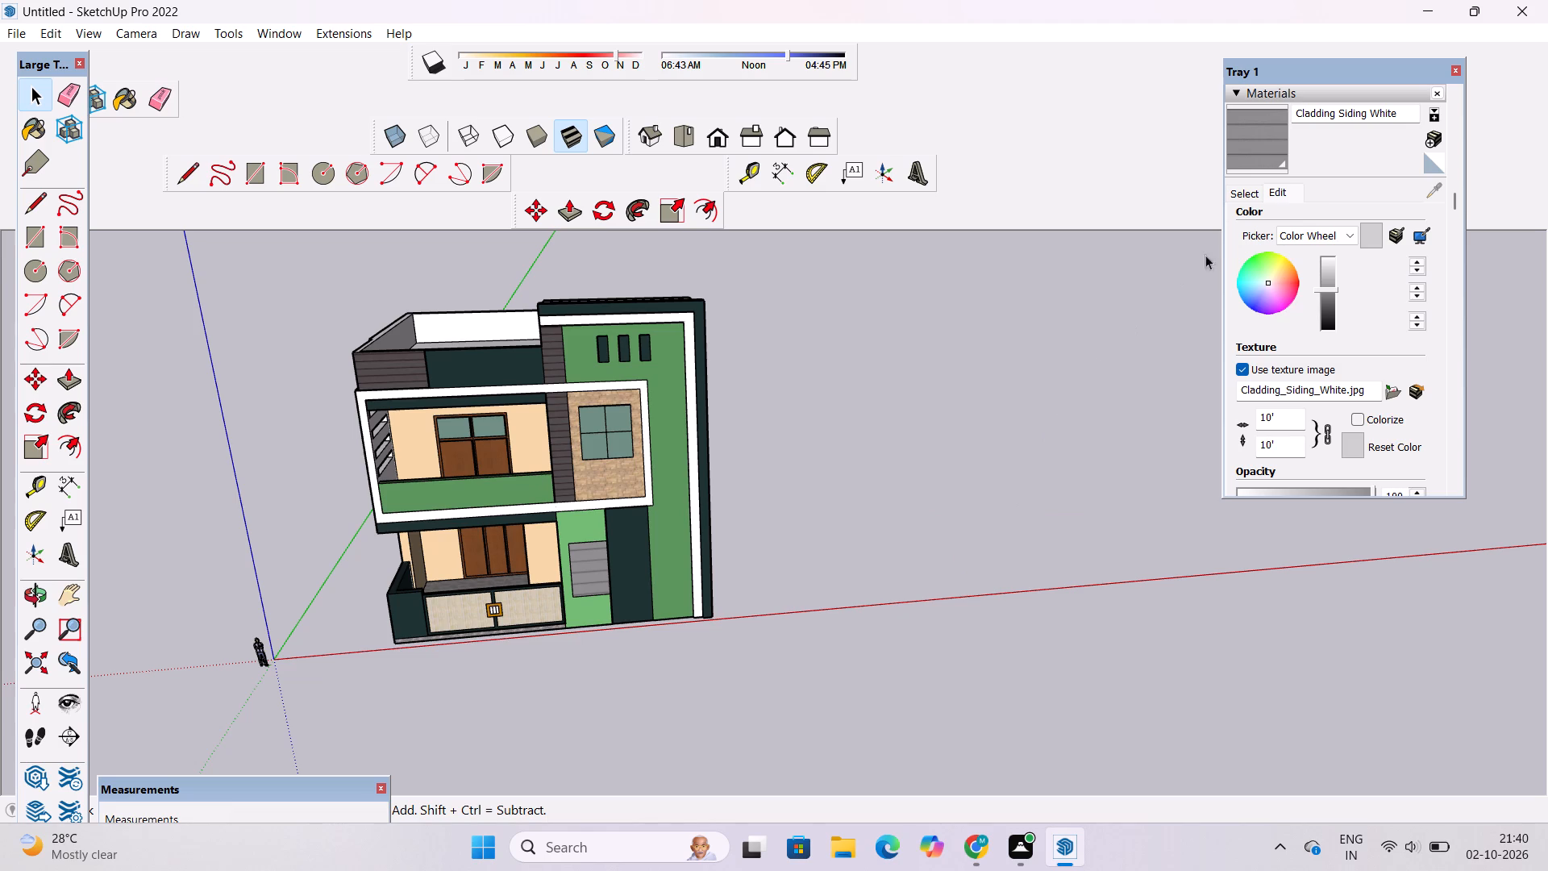
Examine the whole house in the standard front view and from above the roof and side.
{"action": "scroll", "coordinate": [518, 687], "scroll_direction": "down", "scroll_amount": 4}
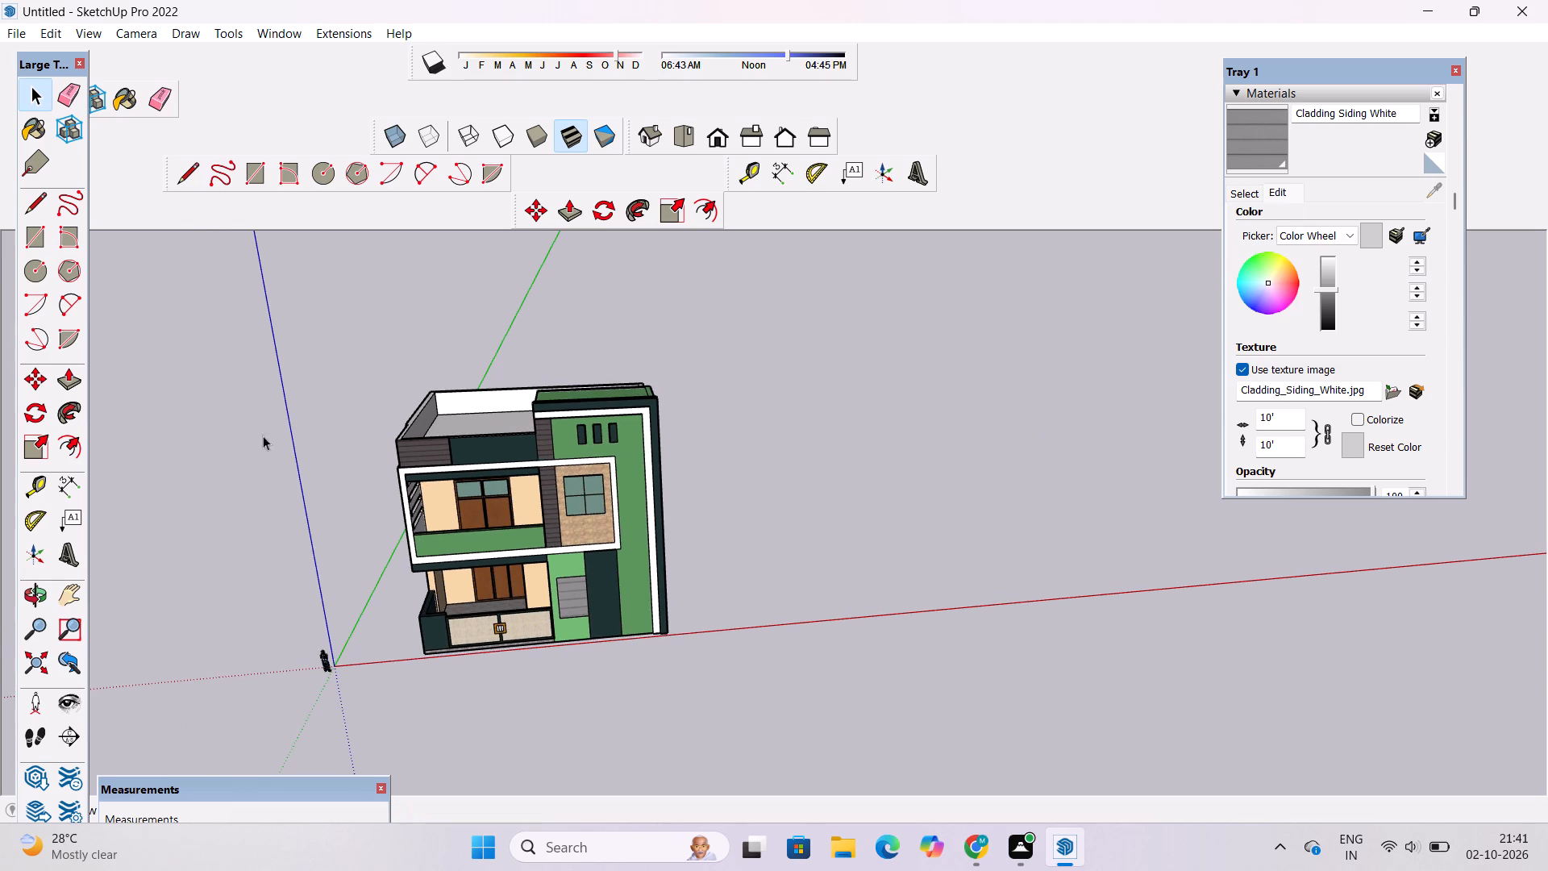
{"action": "left_click", "coordinate": [716, 136]}
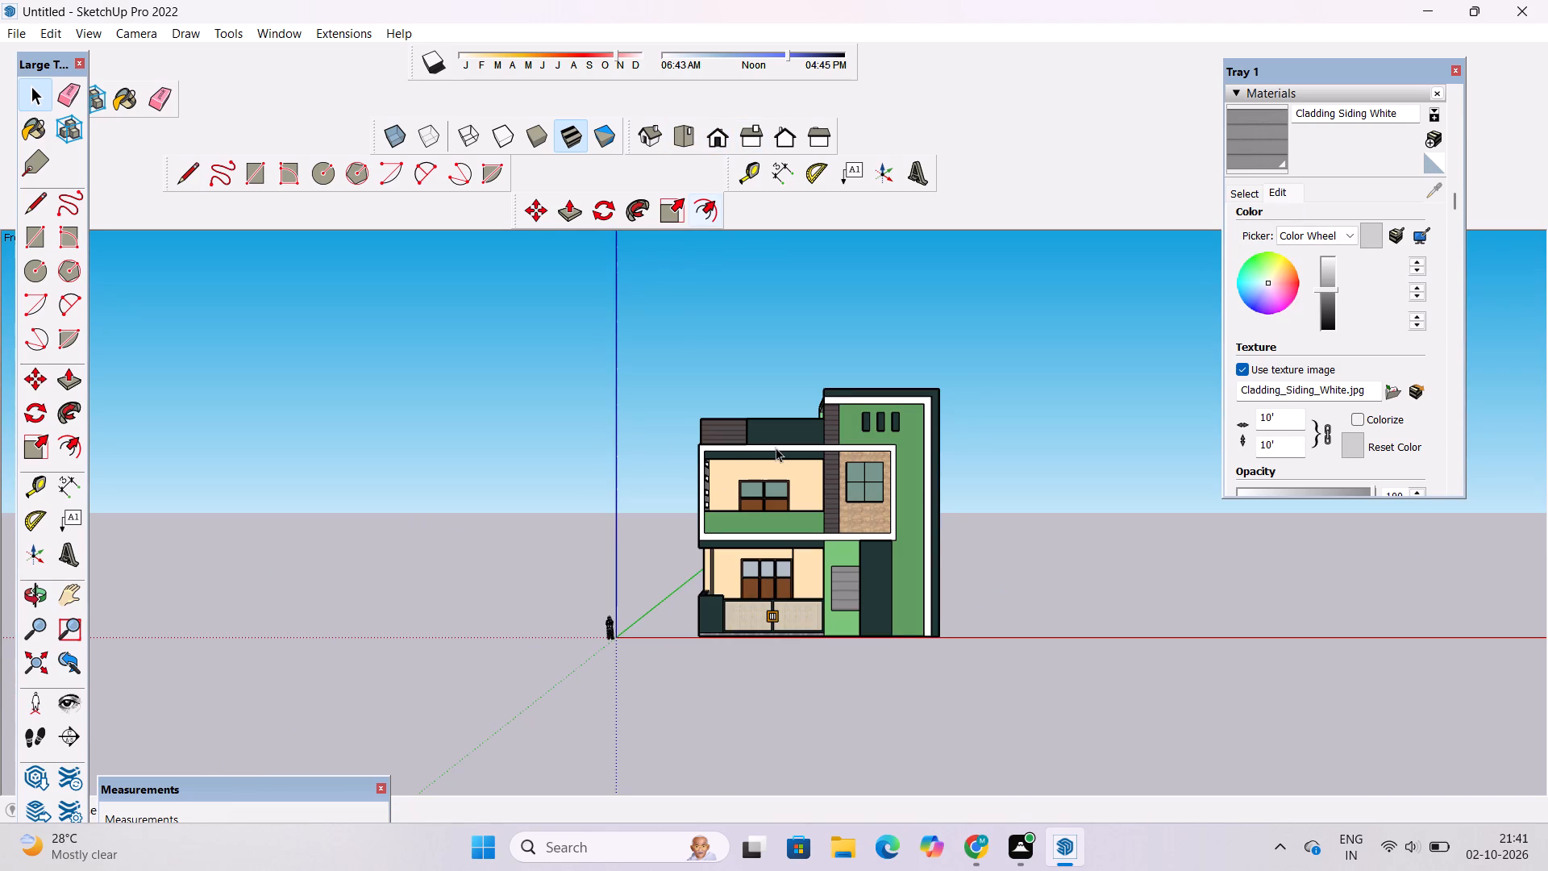
{"action": "key", "text": "o"}
{"action": "left_click_drag", "start_coordinate": [817, 364], "coordinate": [875, 638]}
{"action": "scroll", "coordinate": [820, 427], "scroll_direction": "up", "scroll_amount": 5}
{"action": "left_click_drag", "start_coordinate": [523, 527], "coordinate": [830, 430]}
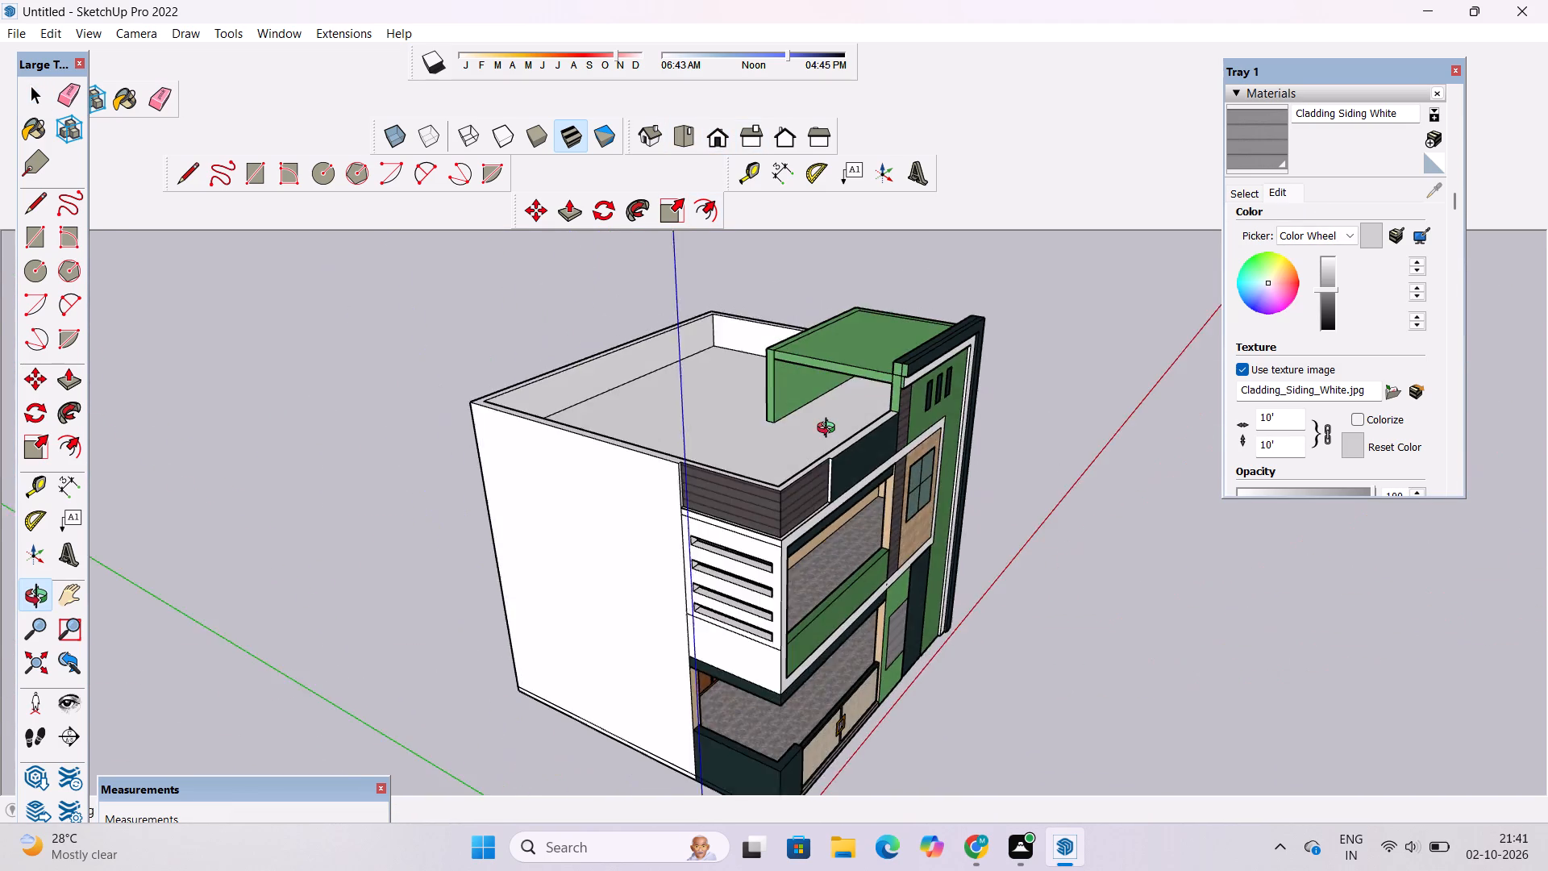
{"action": "left_click_drag", "start_coordinate": [830, 430], "coordinate": [488, 429]}
{"action": "scroll", "coordinate": [481, 430], "scroll_direction": "down", "scroll_amount": 7}
{"action": "left_click_drag", "start_coordinate": [575, 521], "coordinate": [575, 468]}
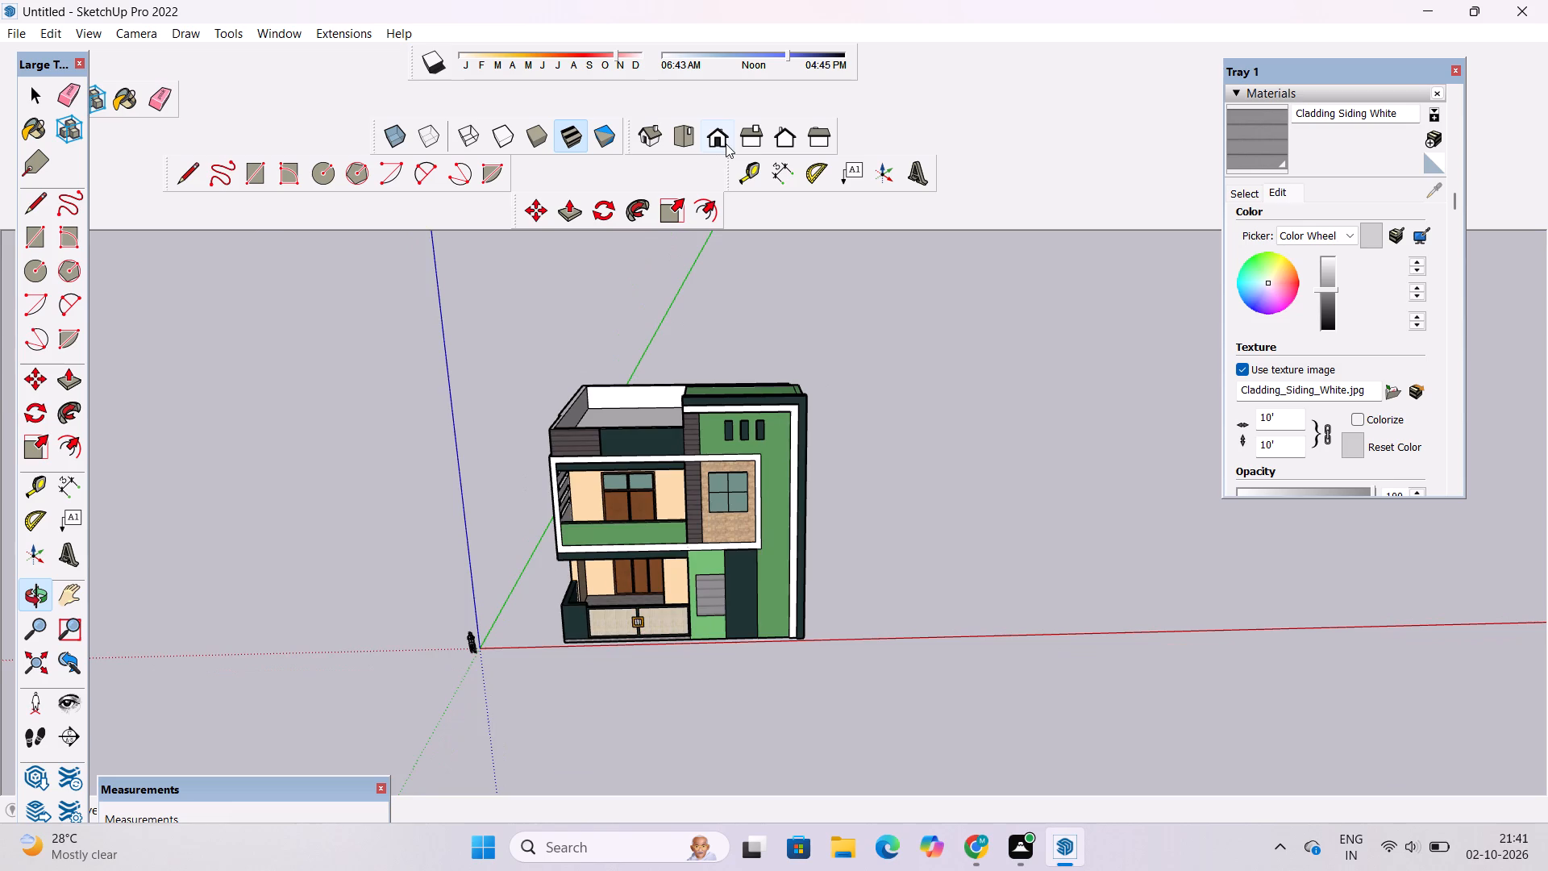
{"action": "left_click", "coordinate": [726, 144]}
{"action": "scroll", "coordinate": [751, 419], "scroll_direction": "down", "scroll_amount": 3}
{"action": "scroll", "coordinate": [811, 515], "scroll_direction": "up", "scroll_amount": 2}
{"action": "scroll", "coordinate": [952, 466], "scroll_direction": "up", "scroll_amount": 2}
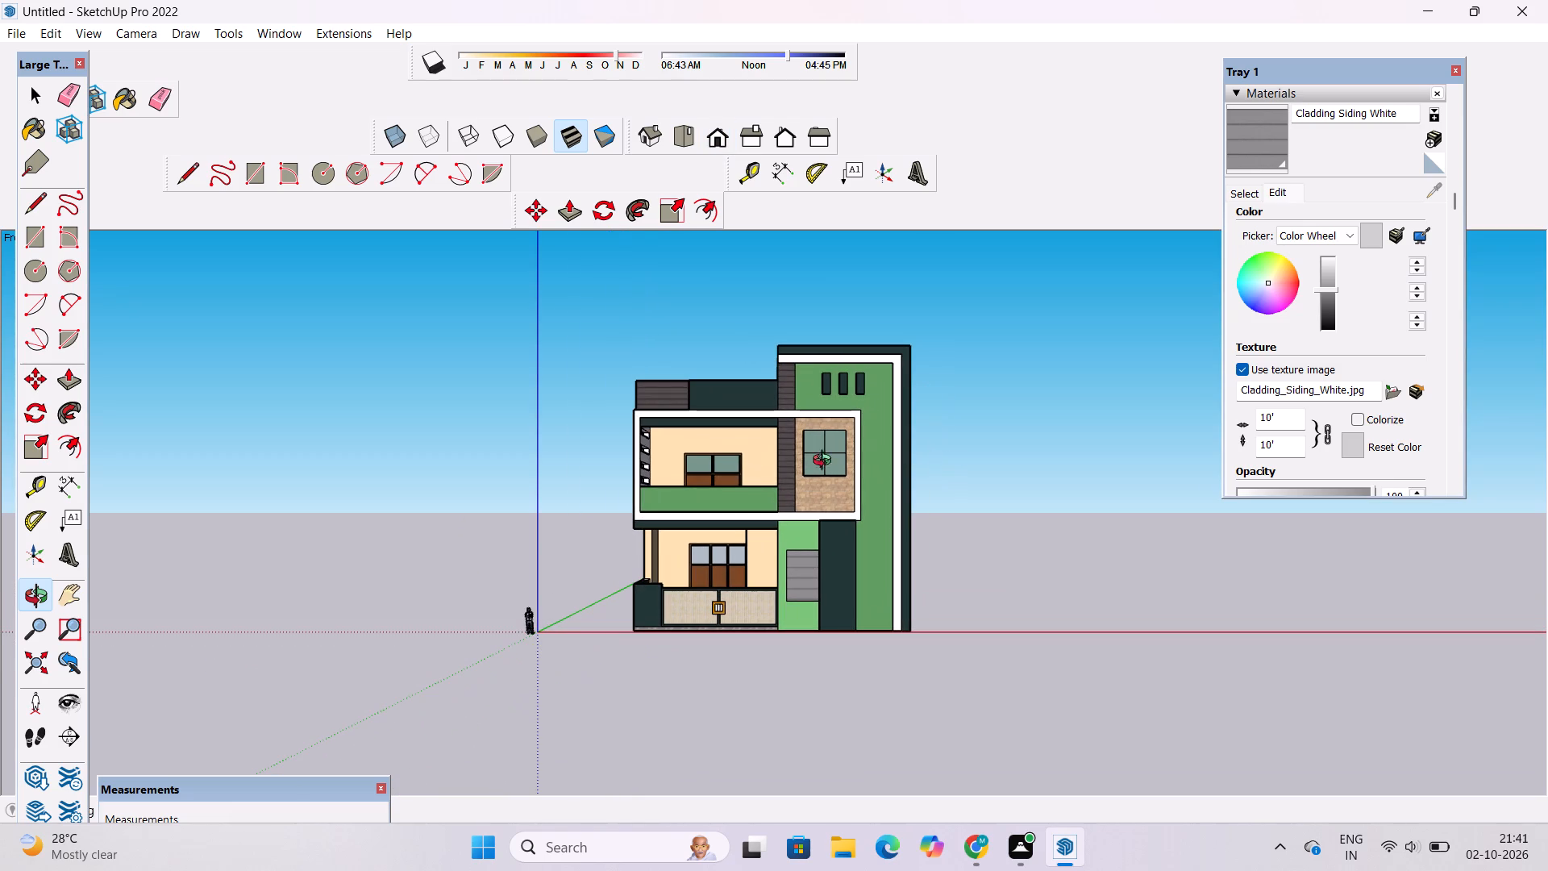
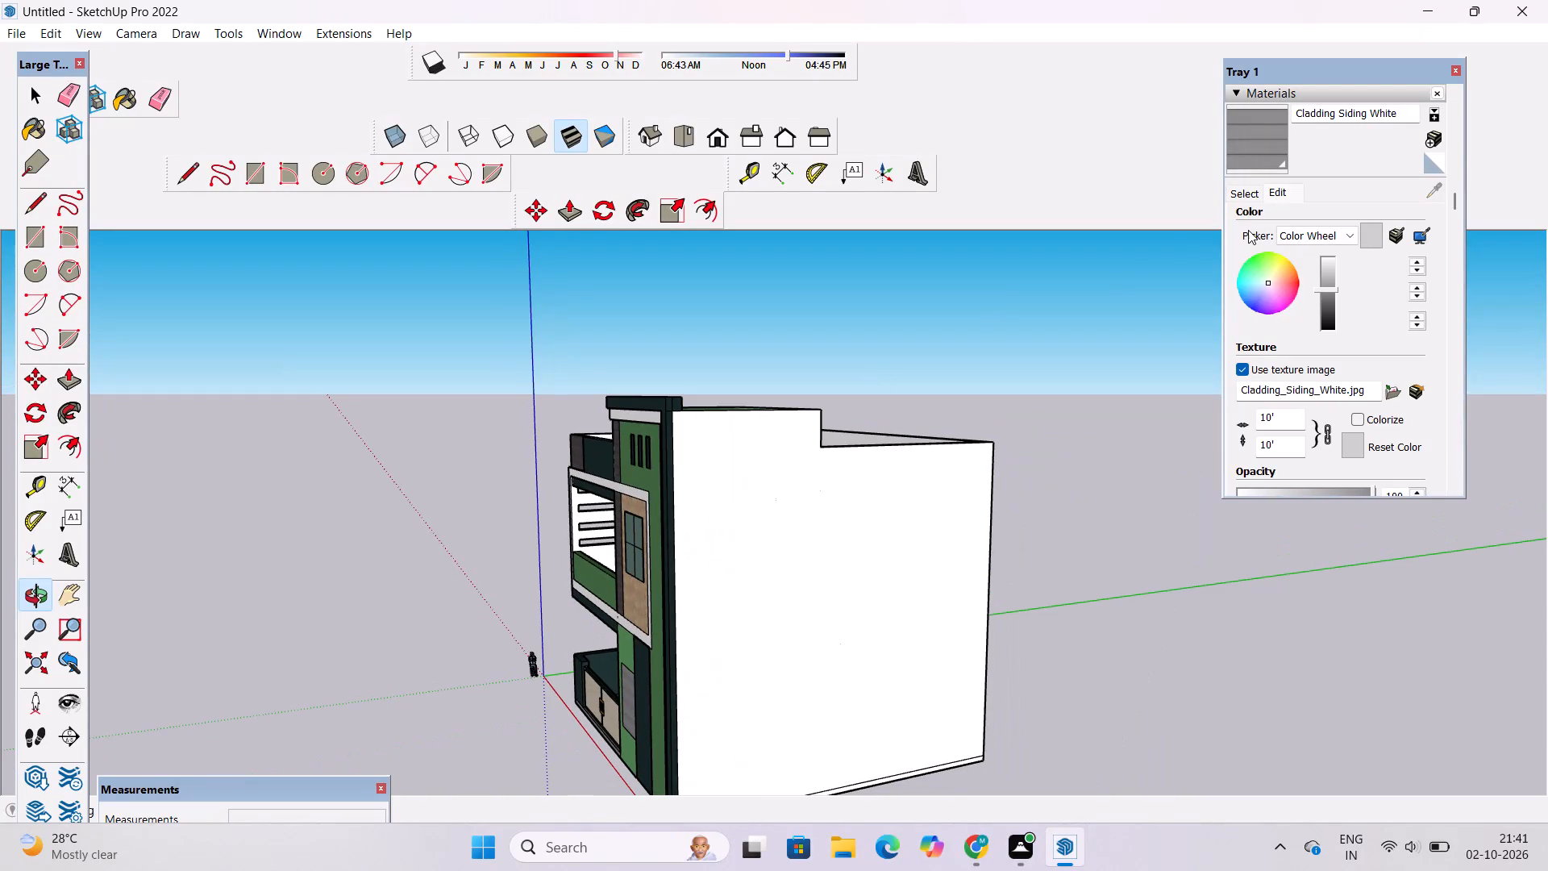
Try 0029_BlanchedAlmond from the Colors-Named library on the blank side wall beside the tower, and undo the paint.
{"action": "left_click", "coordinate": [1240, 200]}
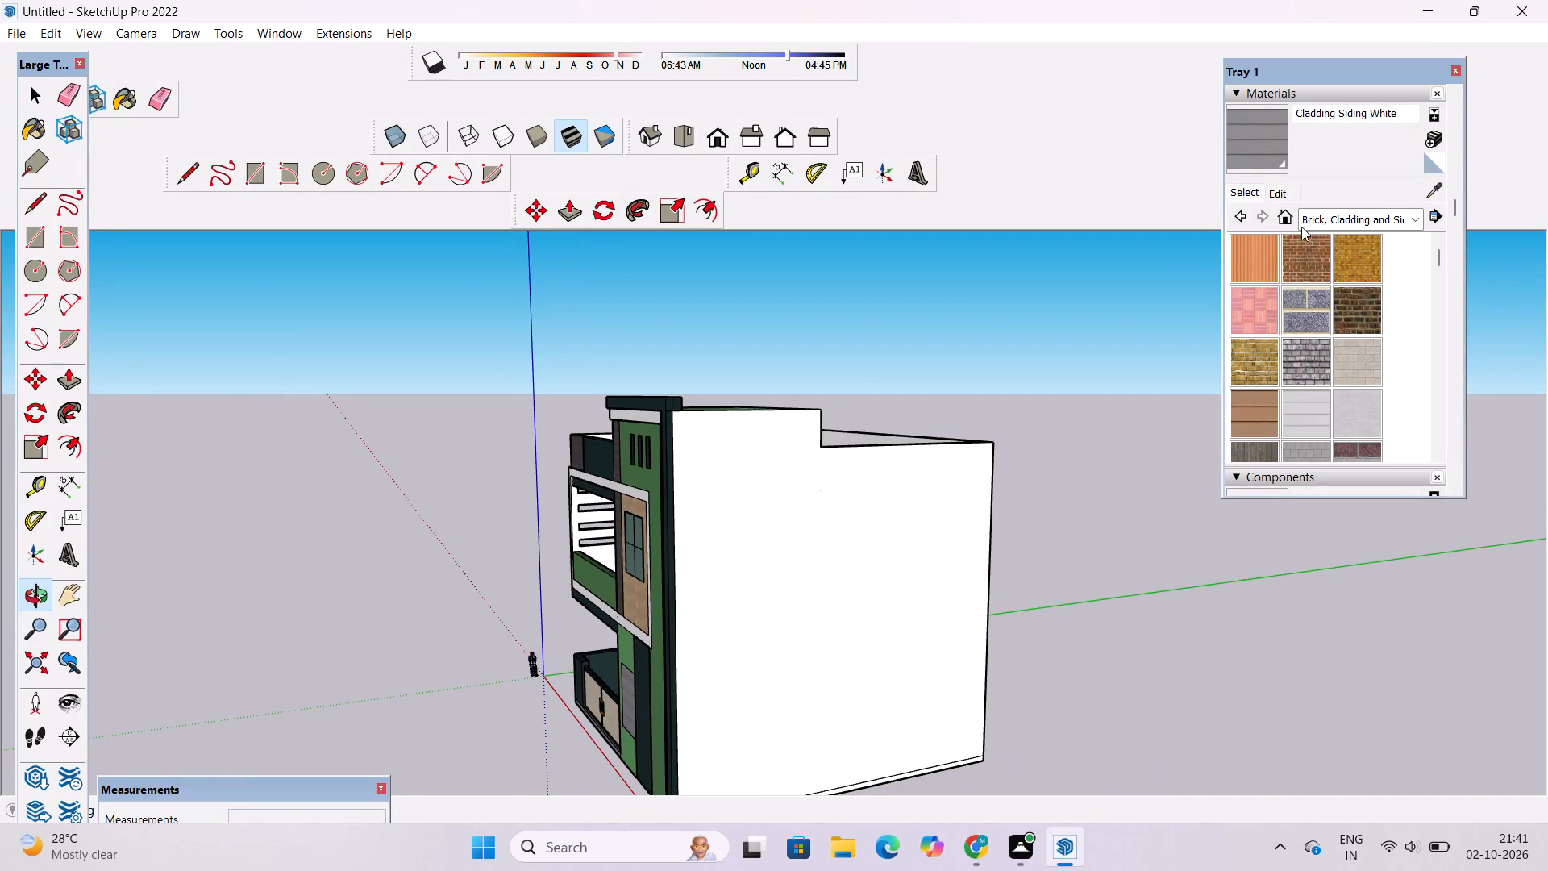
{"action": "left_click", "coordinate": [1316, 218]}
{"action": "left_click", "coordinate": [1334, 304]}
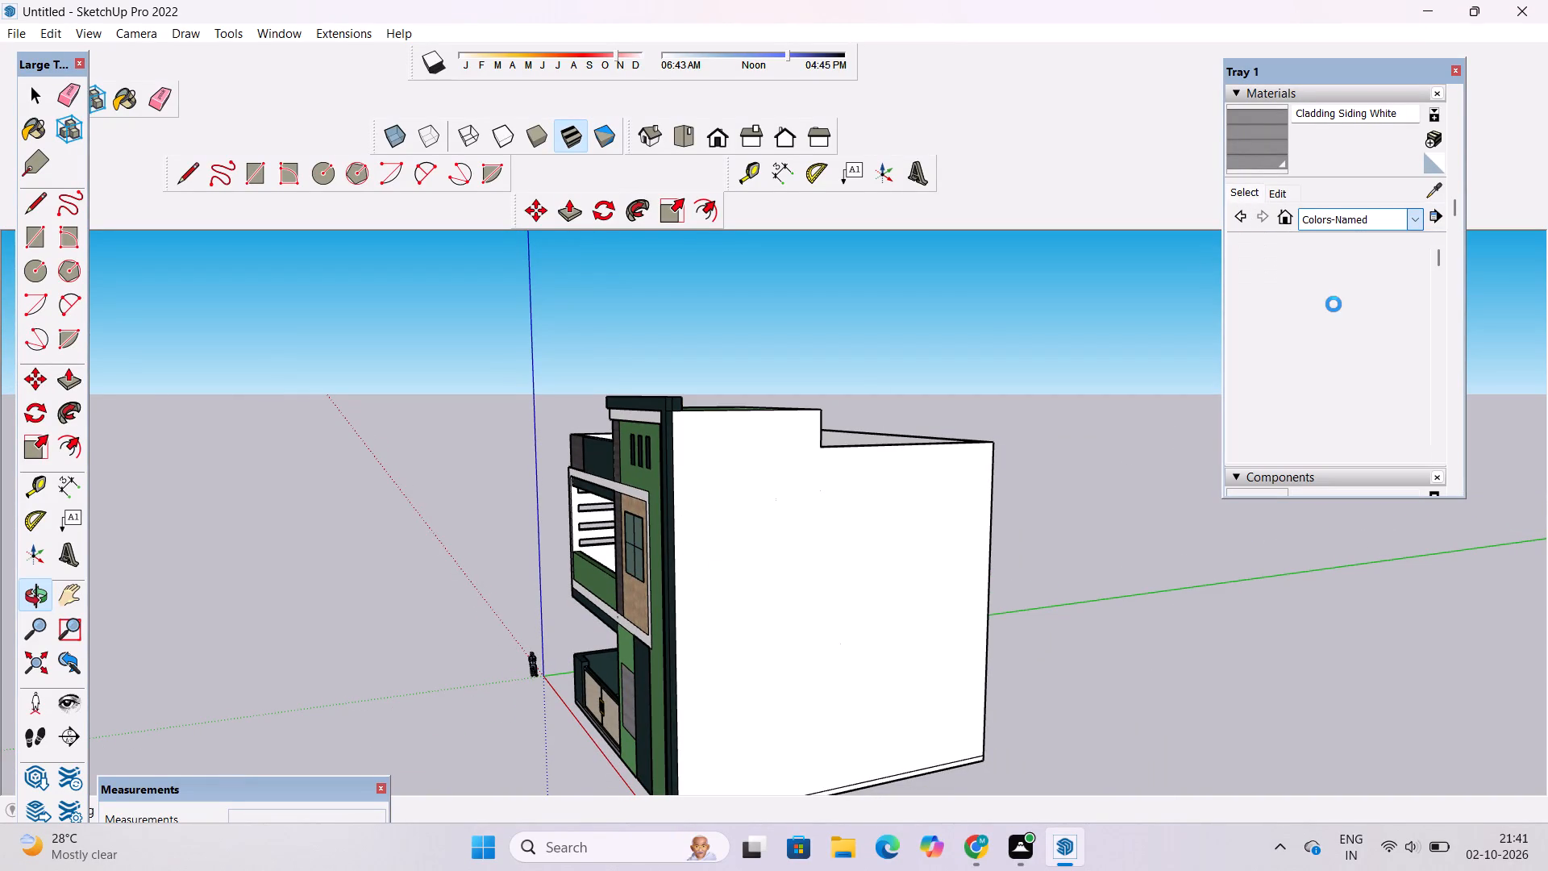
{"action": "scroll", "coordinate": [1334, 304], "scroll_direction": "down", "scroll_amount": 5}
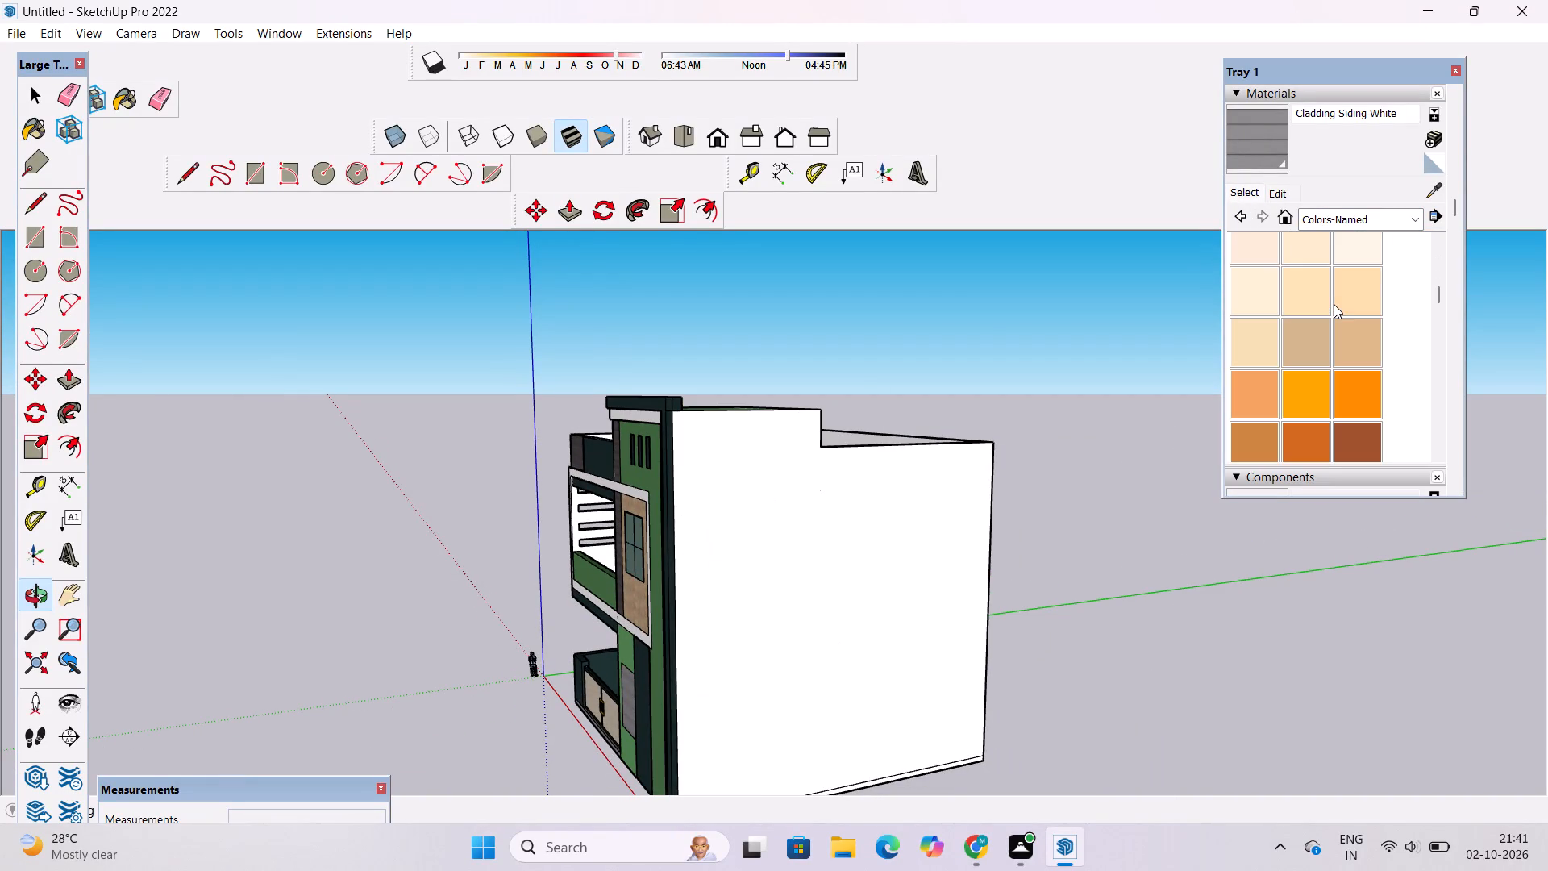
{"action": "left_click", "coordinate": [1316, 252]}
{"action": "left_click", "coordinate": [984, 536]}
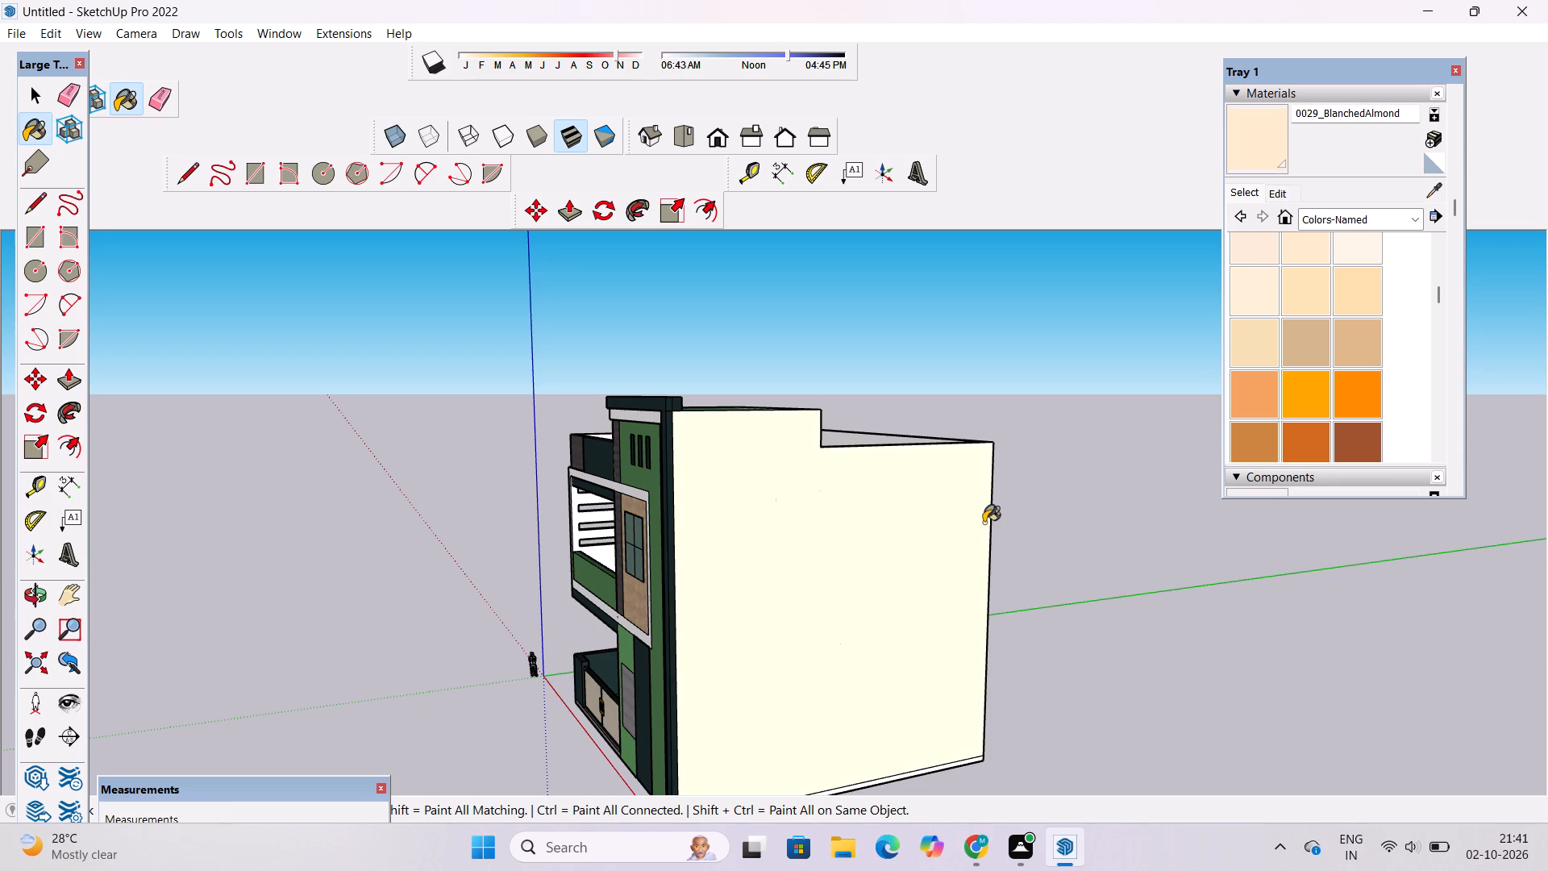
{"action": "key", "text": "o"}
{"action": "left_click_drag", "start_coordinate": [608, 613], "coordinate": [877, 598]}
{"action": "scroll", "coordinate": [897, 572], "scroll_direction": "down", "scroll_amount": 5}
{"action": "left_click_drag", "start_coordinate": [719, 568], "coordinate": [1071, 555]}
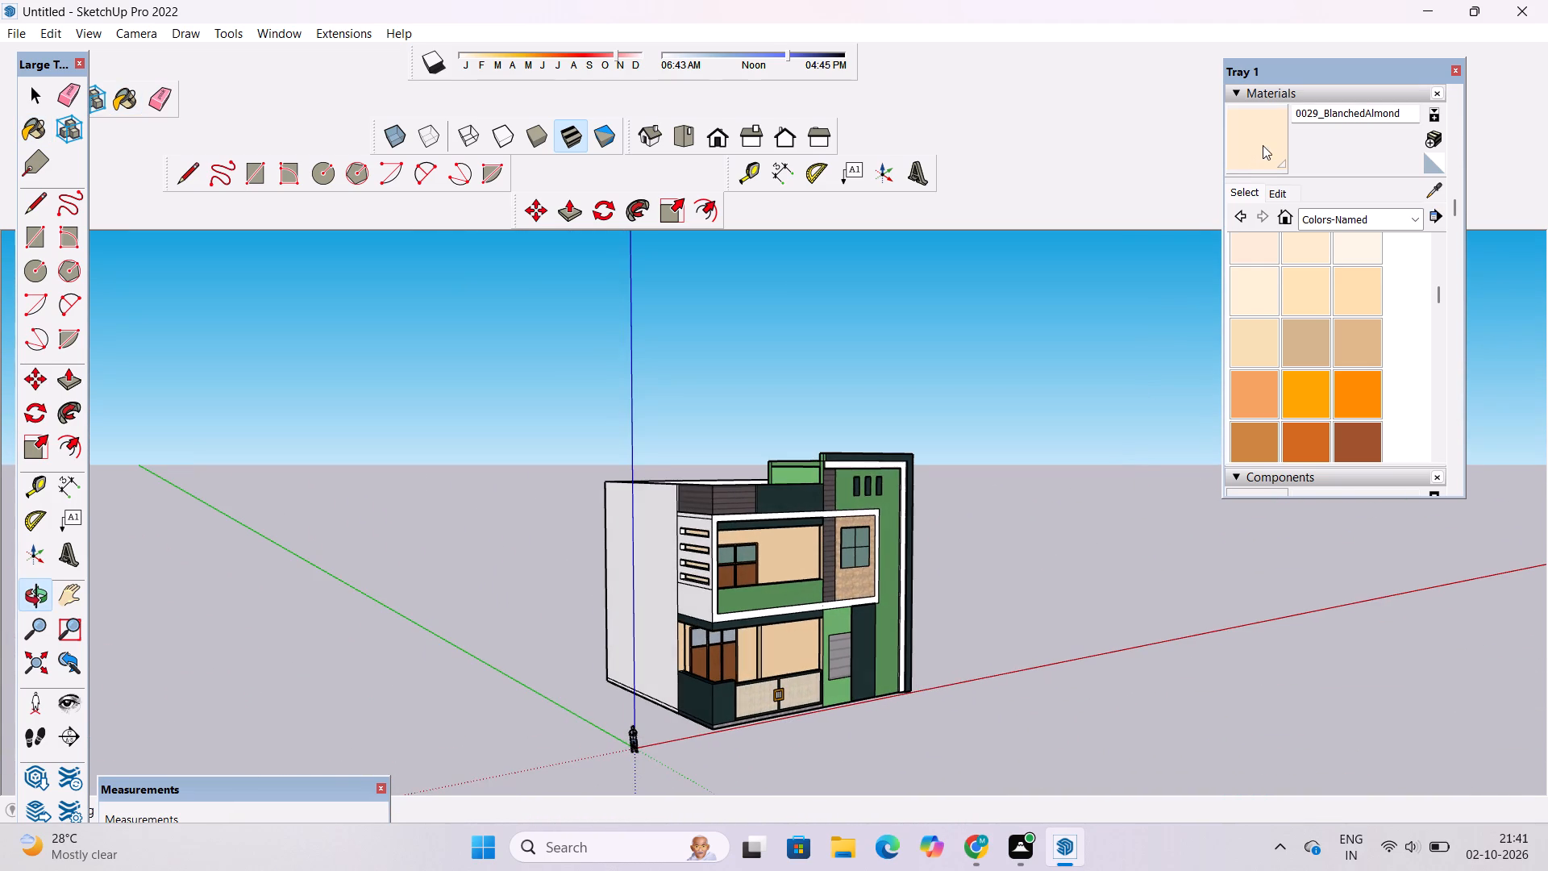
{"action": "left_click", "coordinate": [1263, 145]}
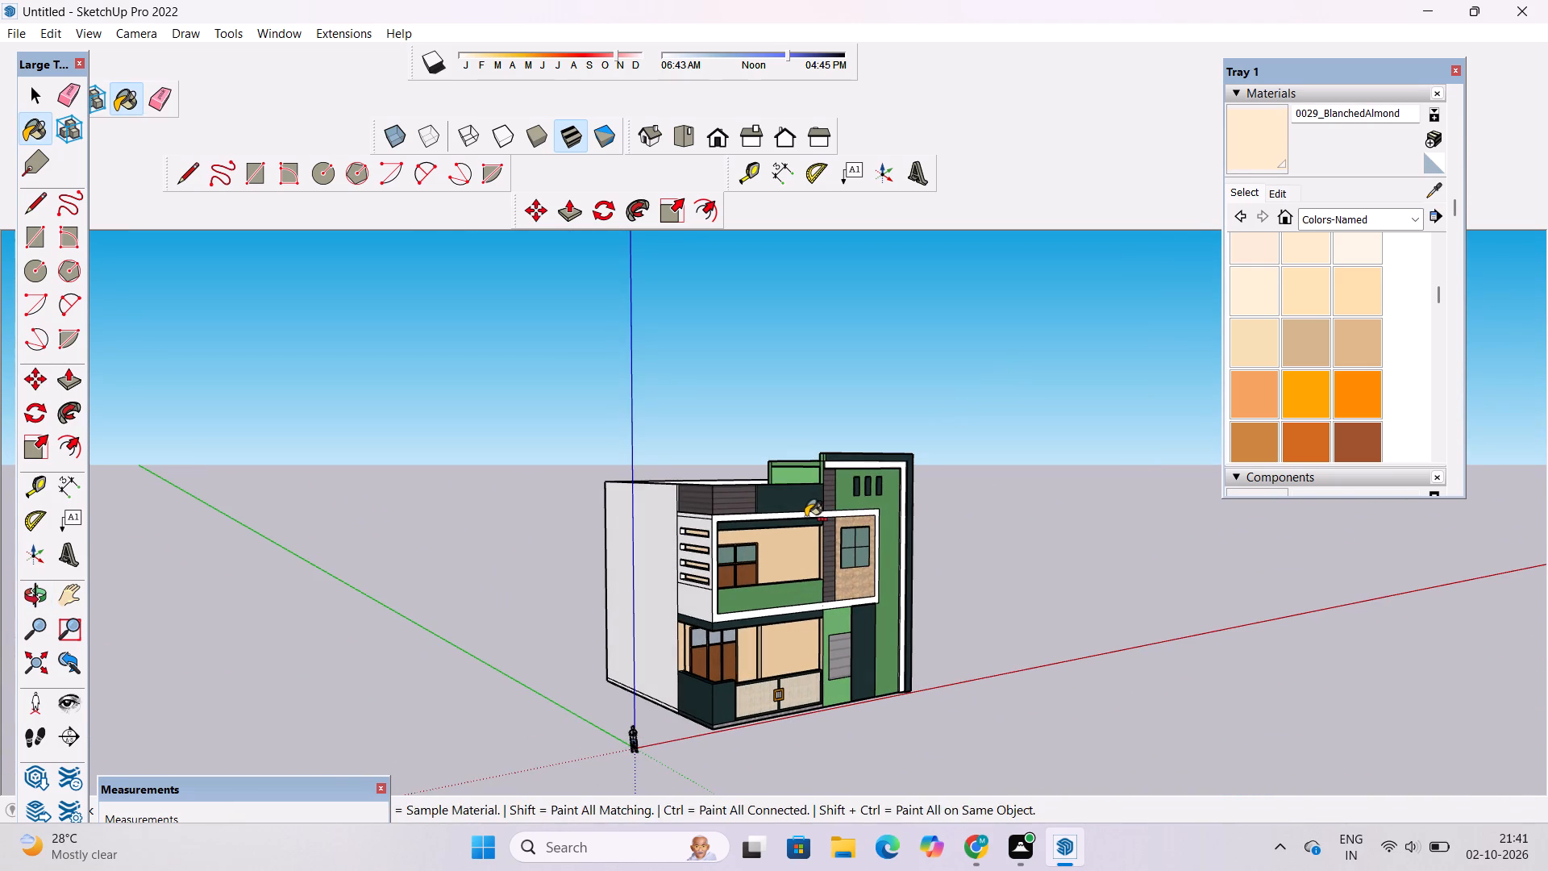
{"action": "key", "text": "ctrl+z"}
Paint the blank side wall next to the slotted balcony screen with 0118_Thistle from the Colors-Named library.
{"action": "scroll", "coordinate": [1266, 365], "scroll_direction": "down", "scroll_amount": 4}
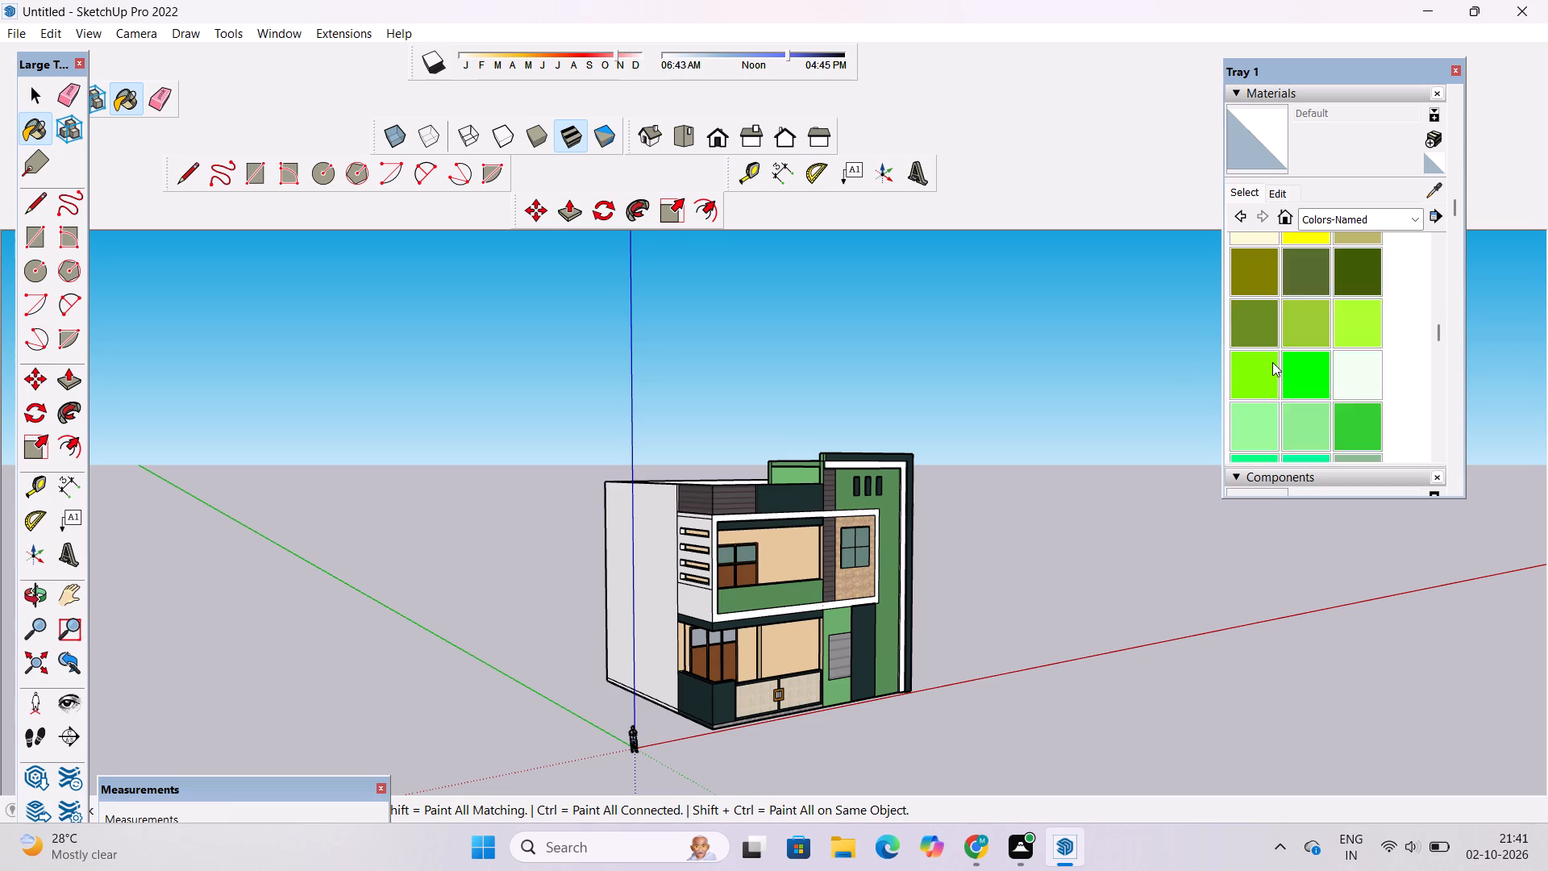
{"action": "scroll", "coordinate": [1272, 362], "scroll_direction": "down", "scroll_amount": 12}
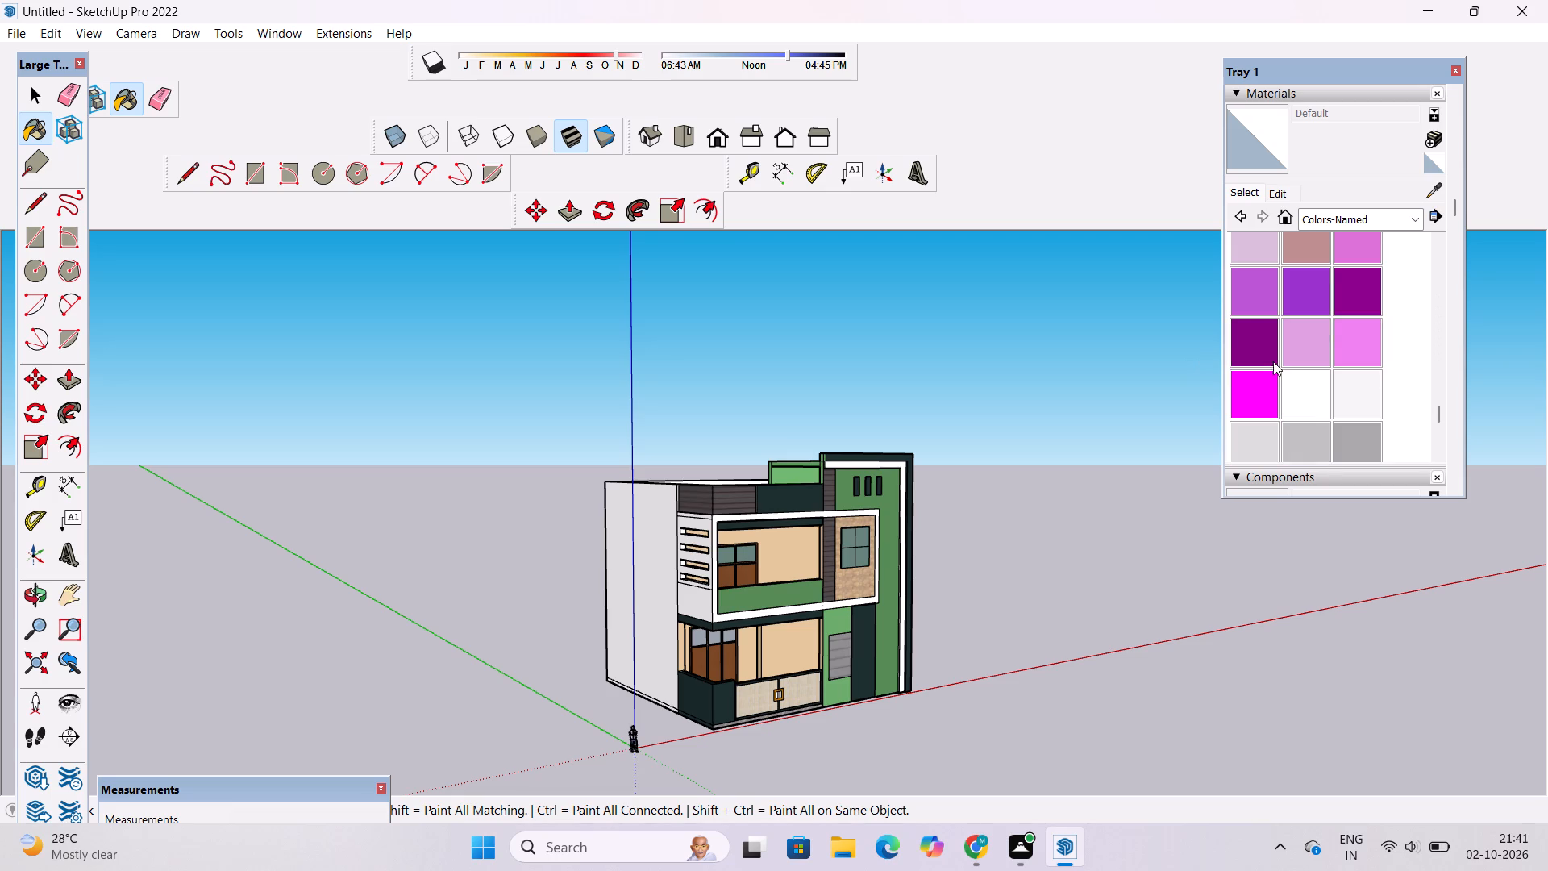
{"action": "scroll", "coordinate": [1271, 359], "scroll_direction": "up", "scroll_amount": 1}
{"action": "left_click", "coordinate": [1243, 335]}
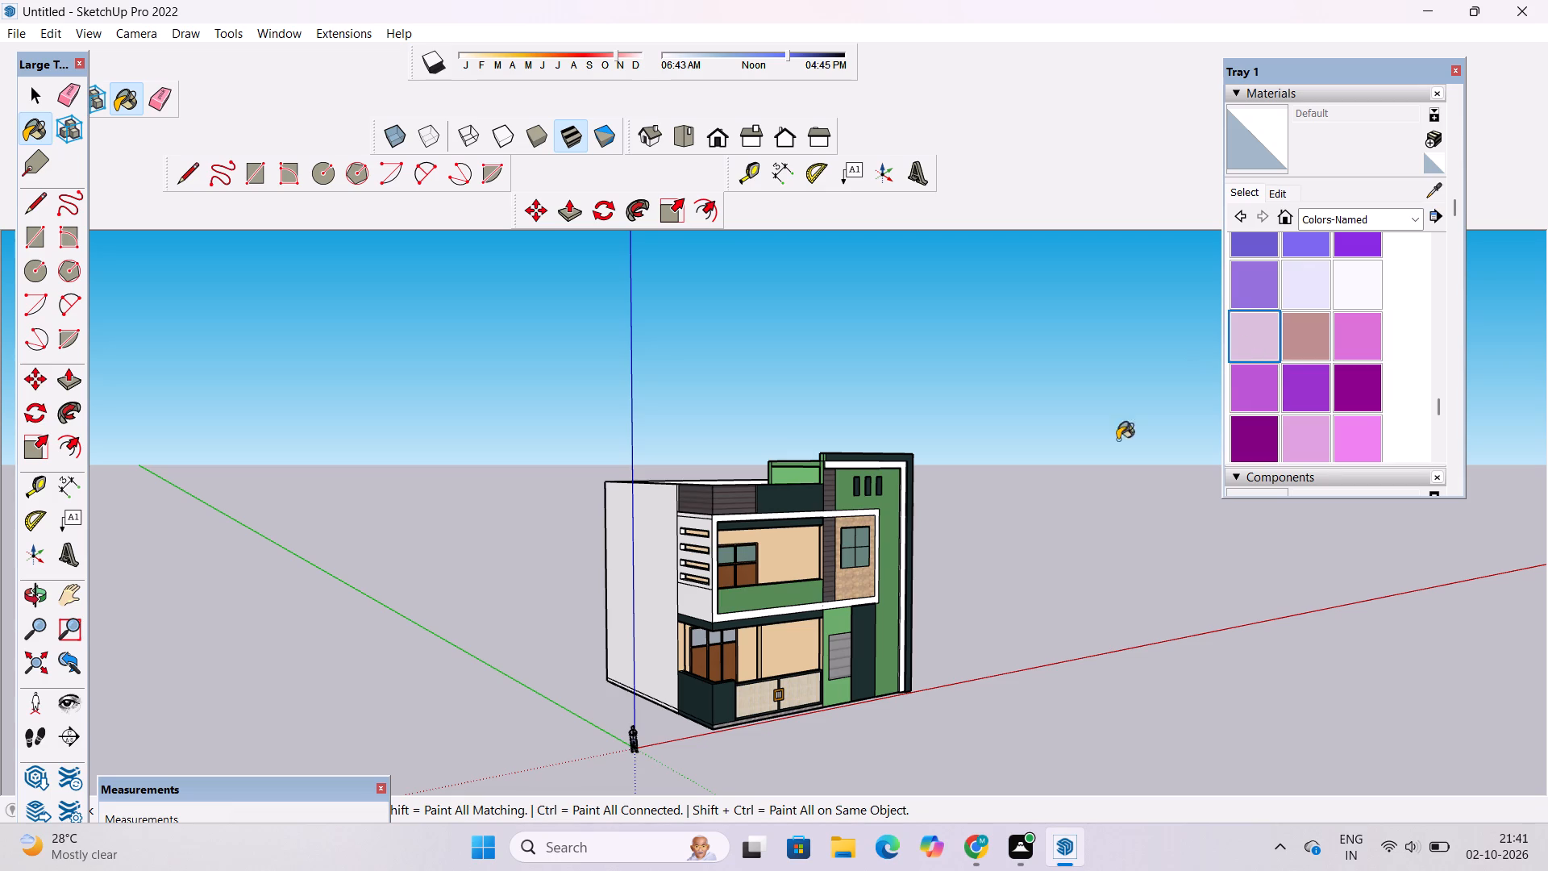
{"action": "left_click", "coordinate": [647, 572]}
{"action": "scroll", "coordinate": [659, 584], "scroll_direction": "up", "scroll_amount": 7}
{"action": "scroll", "coordinate": [659, 584], "scroll_direction": "down", "scroll_amount": 2}
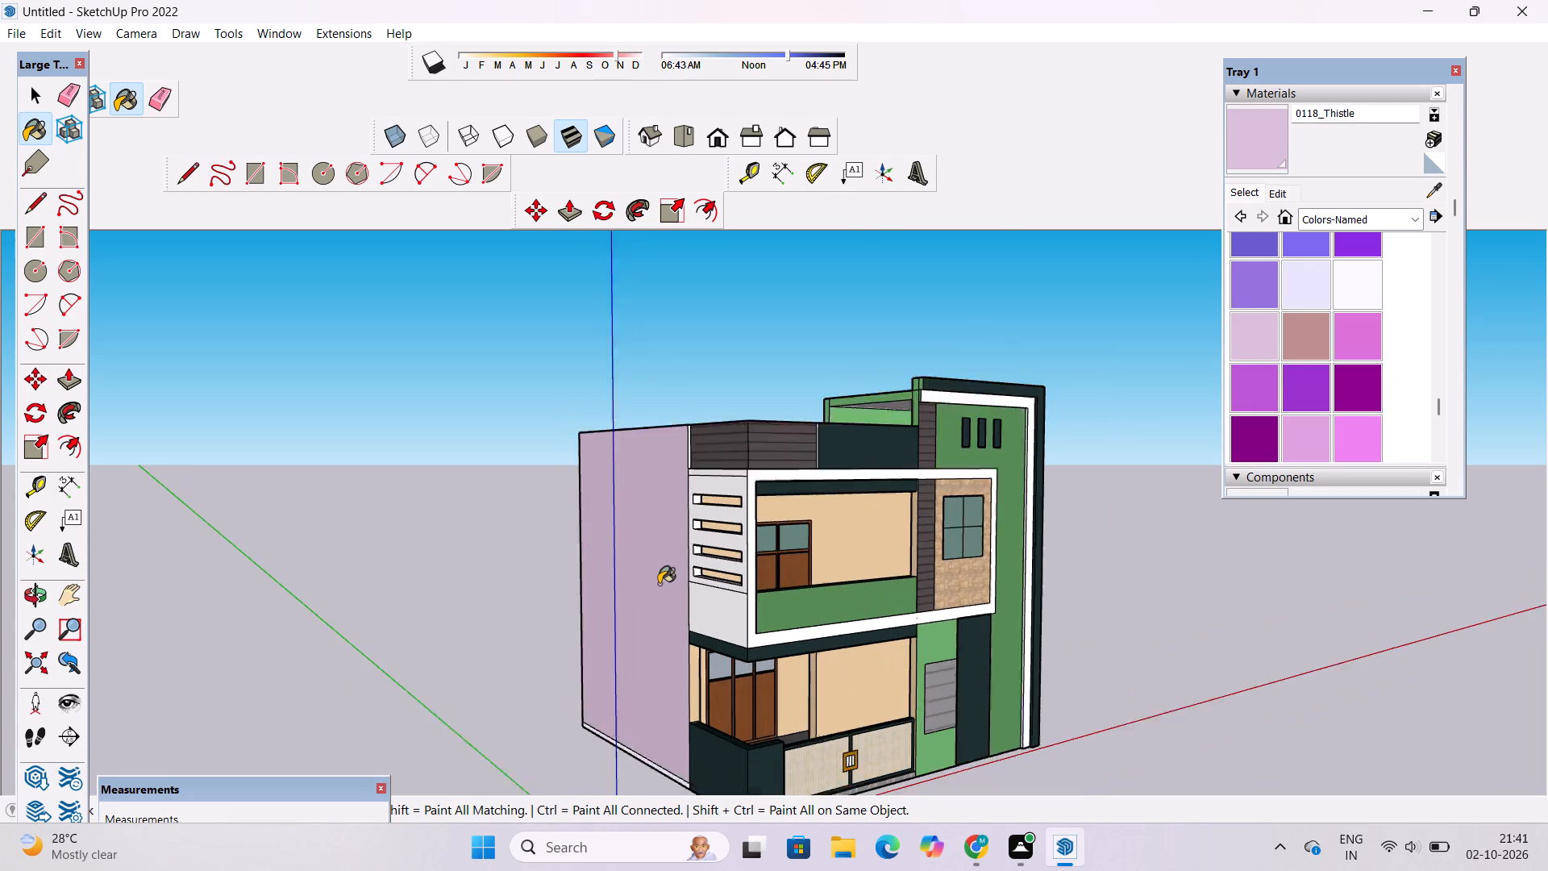
{"action": "scroll", "coordinate": [659, 584], "scroll_direction": "down", "scroll_amount": 3}
{"action": "scroll", "coordinate": [659, 584], "scroll_direction": "up", "scroll_amount": 3}
Paint the rear wall and the blank side wall beside the tower with 0118_Thistle.
{"action": "key", "text": "o"}
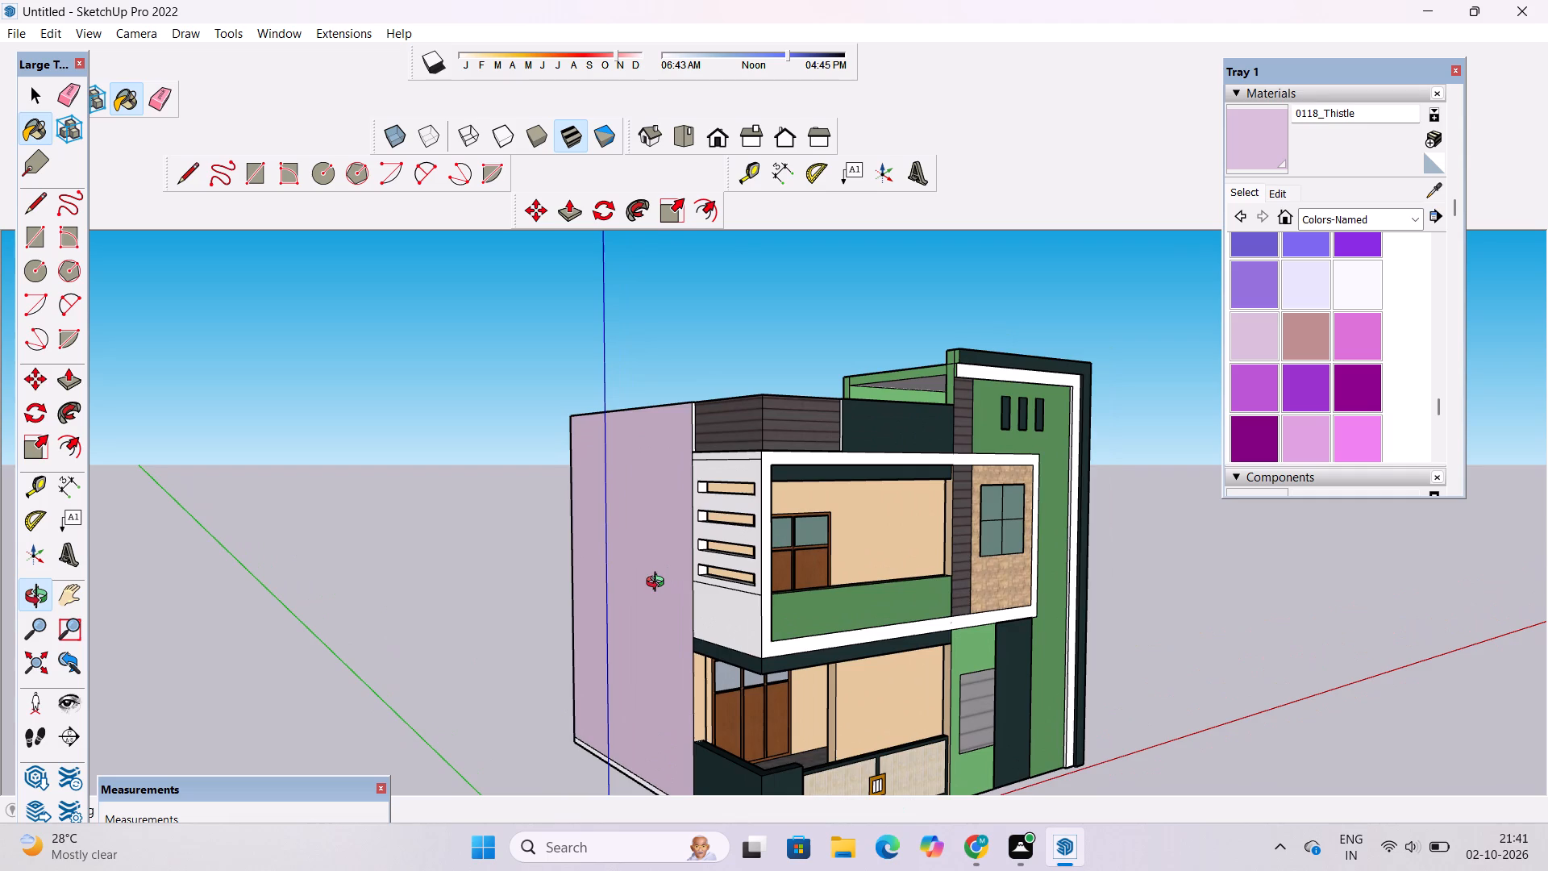
{"action": "left_click_drag", "start_coordinate": [601, 594], "coordinate": [1068, 580]}
{"action": "left_click_drag", "start_coordinate": [392, 600], "coordinate": [600, 582]}
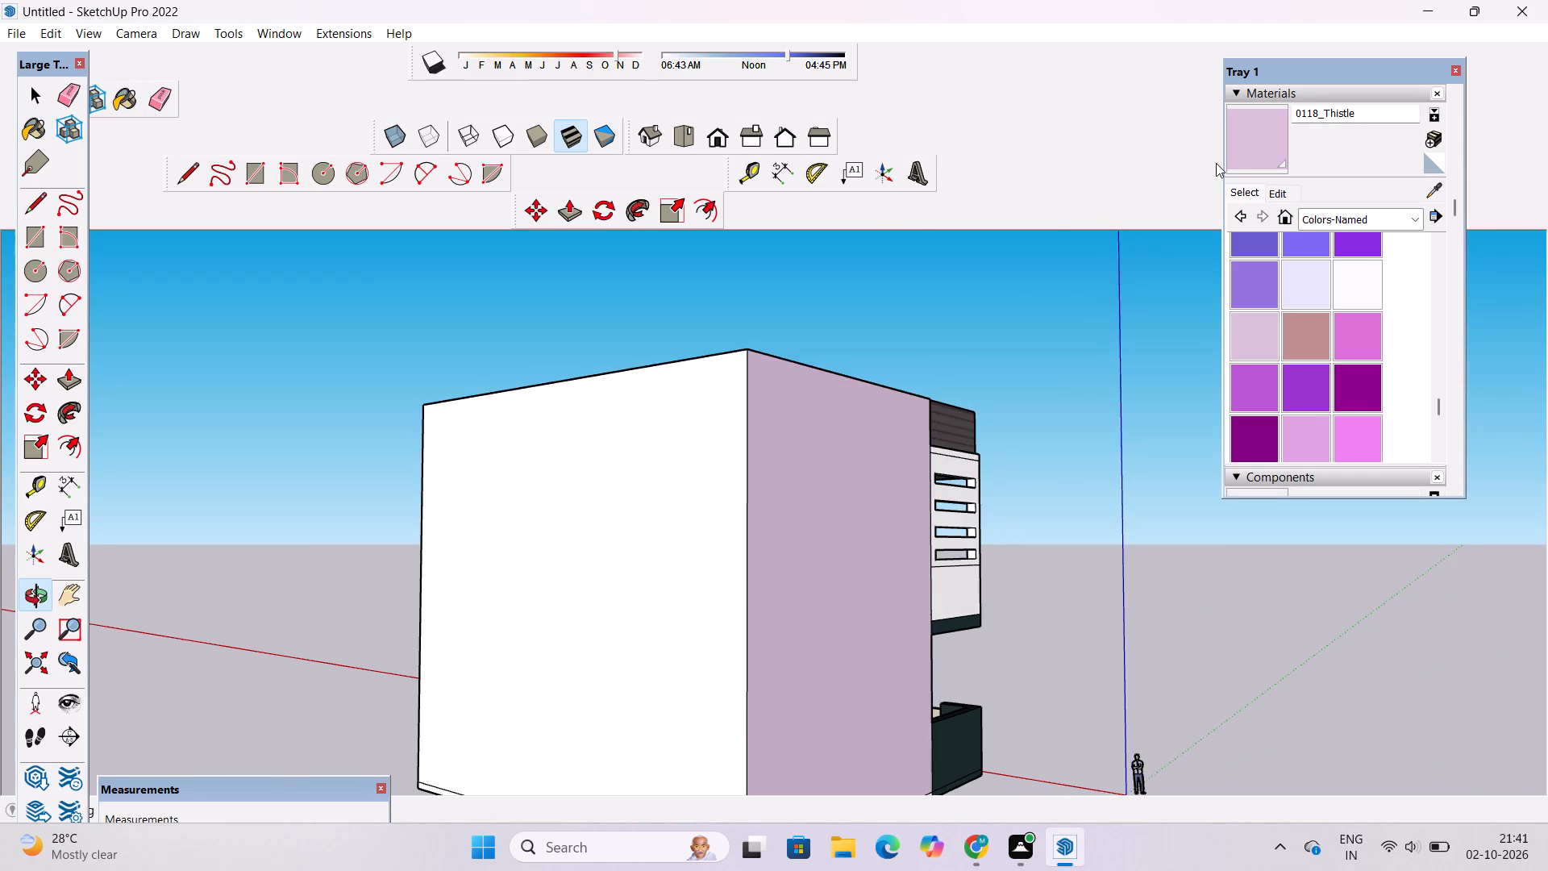
{"action": "left_click_drag", "start_coordinate": [1255, 140], "coordinate": [1254, 150]}
{"action": "left_click", "coordinate": [598, 499]}
{"action": "key", "text": "o"}
{"action": "left_click_drag", "start_coordinate": [303, 584], "coordinate": [795, 547]}
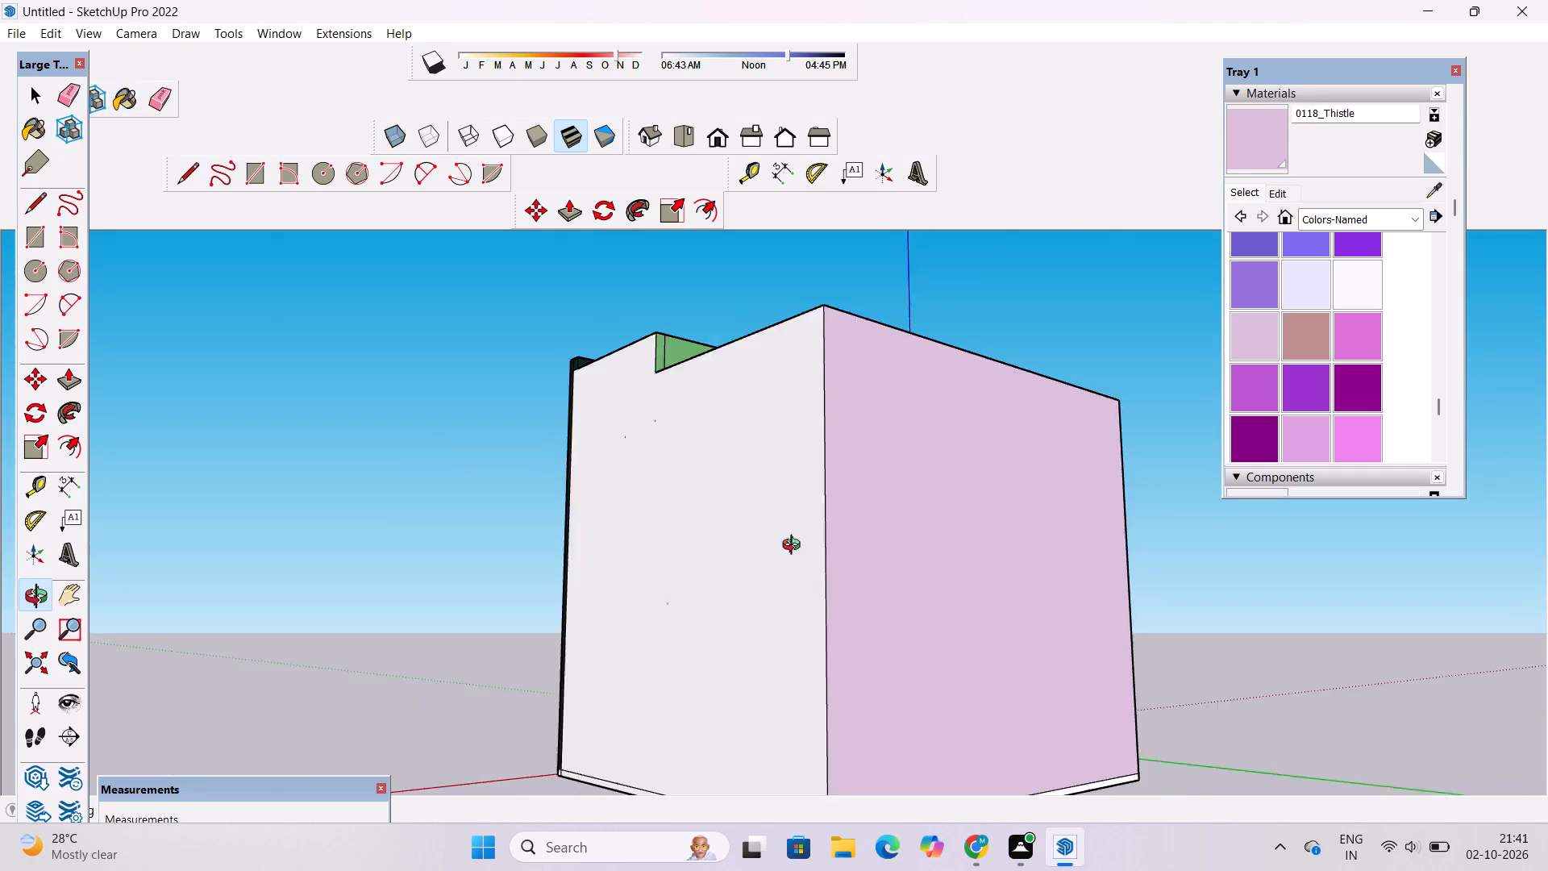
{"action": "left_click_drag", "start_coordinate": [795, 547], "coordinate": [832, 557]}
{"action": "left_click", "coordinate": [1234, 149]}
{"action": "left_click", "coordinate": [666, 504]}
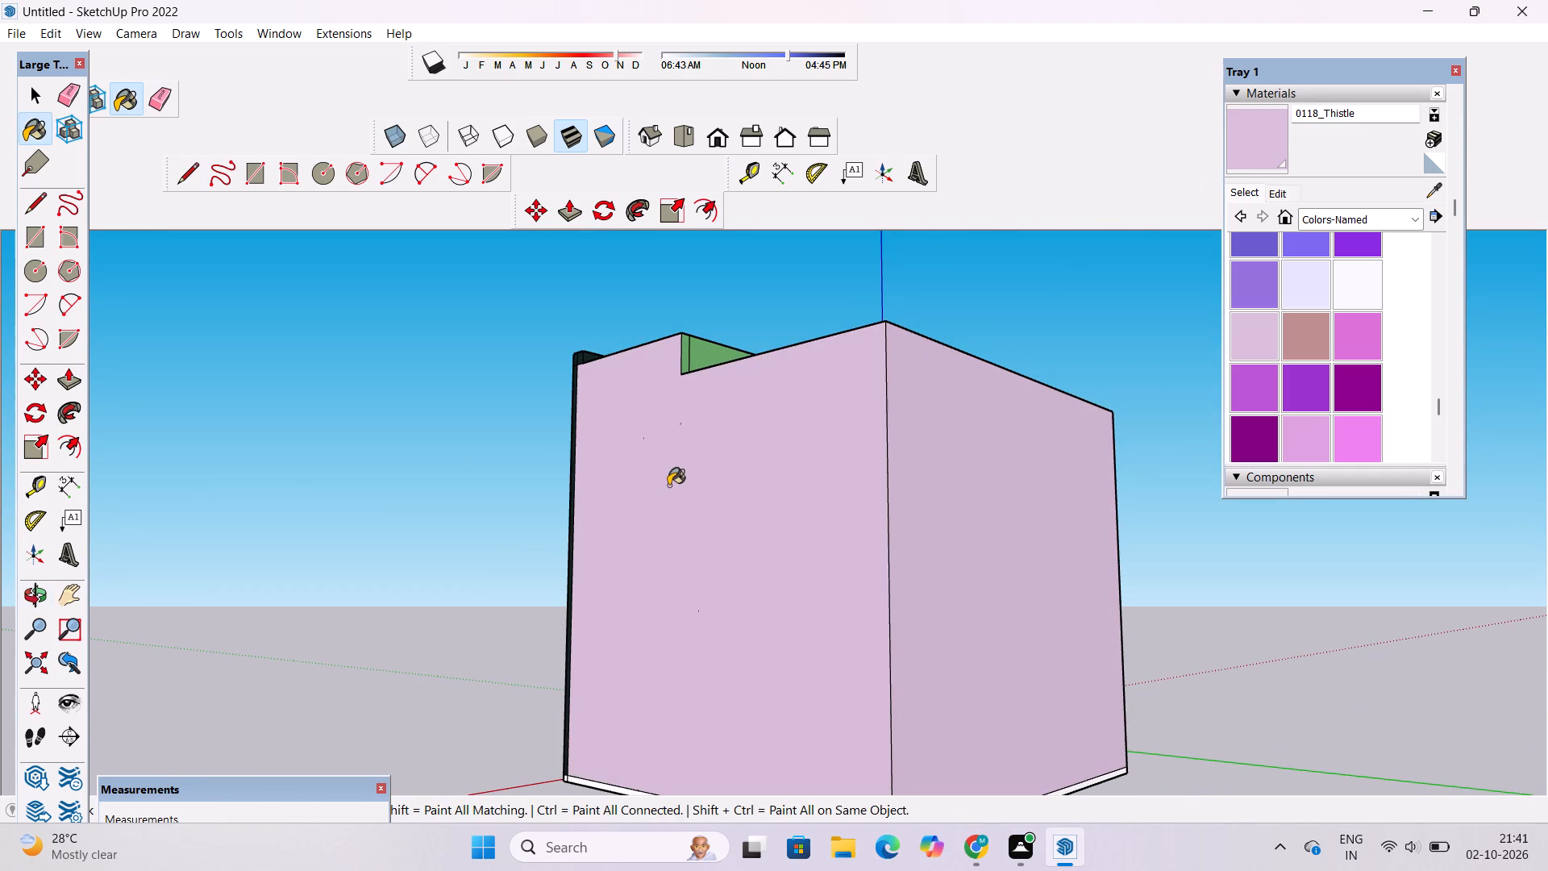
Paint the white base strips under the rear wall and the tower-side wall with 0118_Thistle.
{"action": "key", "text": "o"}
{"action": "scroll", "coordinate": [666, 456], "scroll_direction": "down", "scroll_amount": 6}
{"action": "scroll", "coordinate": [759, 655], "scroll_direction": "up", "scroll_amount": 14}
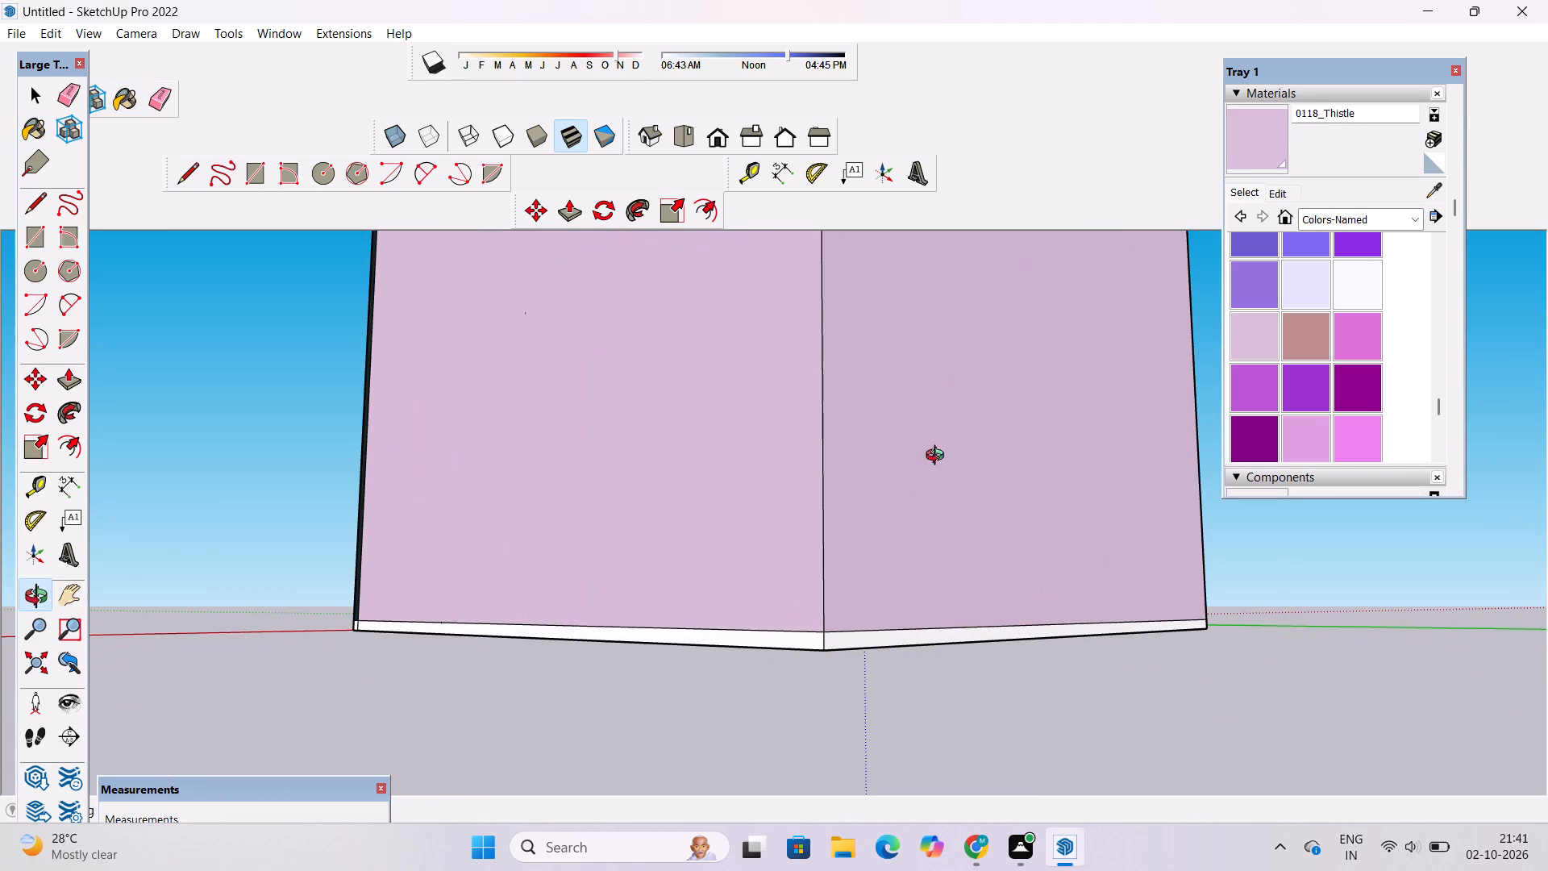
{"action": "left_click", "coordinate": [1234, 162]}
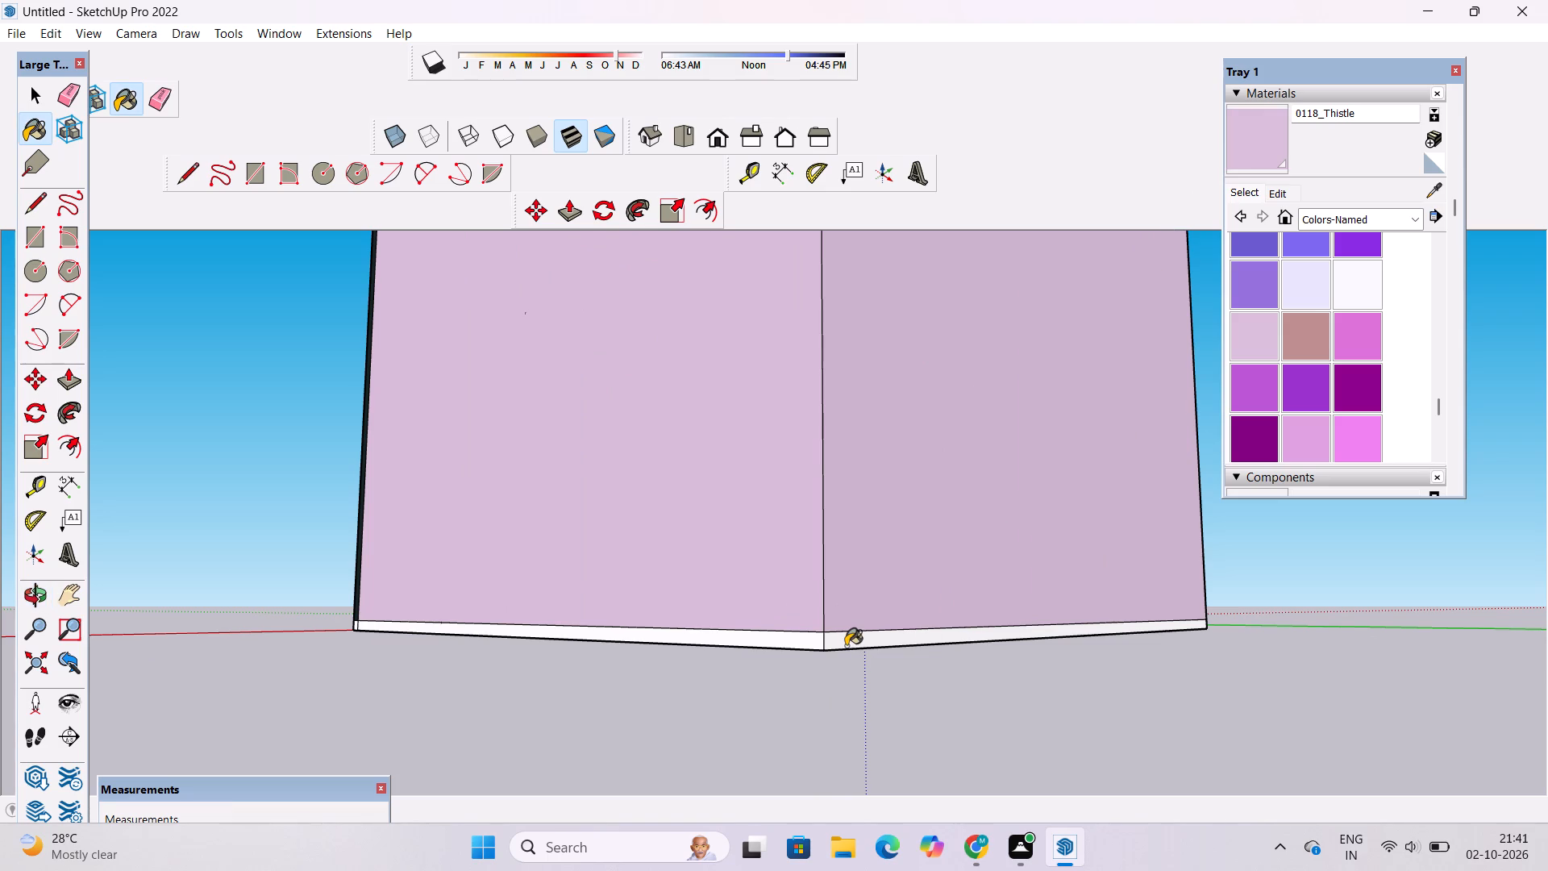
{"action": "left_click", "coordinate": [846, 646]}
{"action": "left_click", "coordinate": [815, 640]}
Paint the white base strip under the balcony-side wall with 0118_Thistle.
{"action": "key", "text": "o"}
{"action": "scroll", "coordinate": [503, 650], "scroll_direction": "down", "scroll_amount": 3}
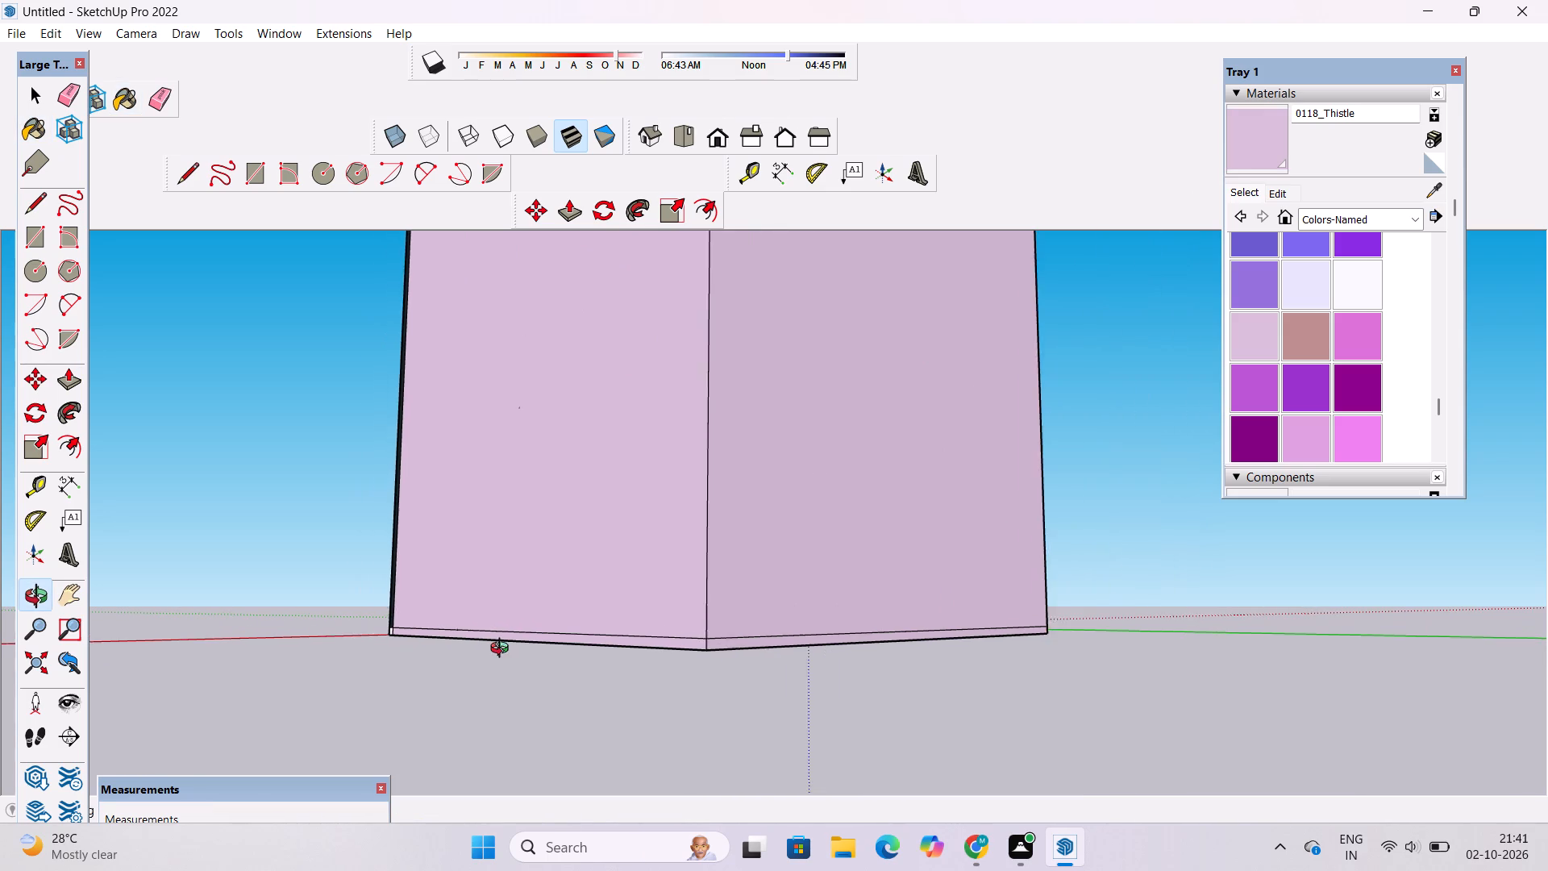
{"action": "scroll", "coordinate": [503, 650], "scroll_direction": "down", "scroll_amount": 6}
{"action": "left_click_drag", "start_coordinate": [712, 667], "coordinate": [281, 727]}
{"action": "scroll", "coordinate": [415, 641], "scroll_direction": "down", "scroll_amount": 6}
{"action": "left_click_drag", "start_coordinate": [829, 500], "coordinate": [524, 613]}
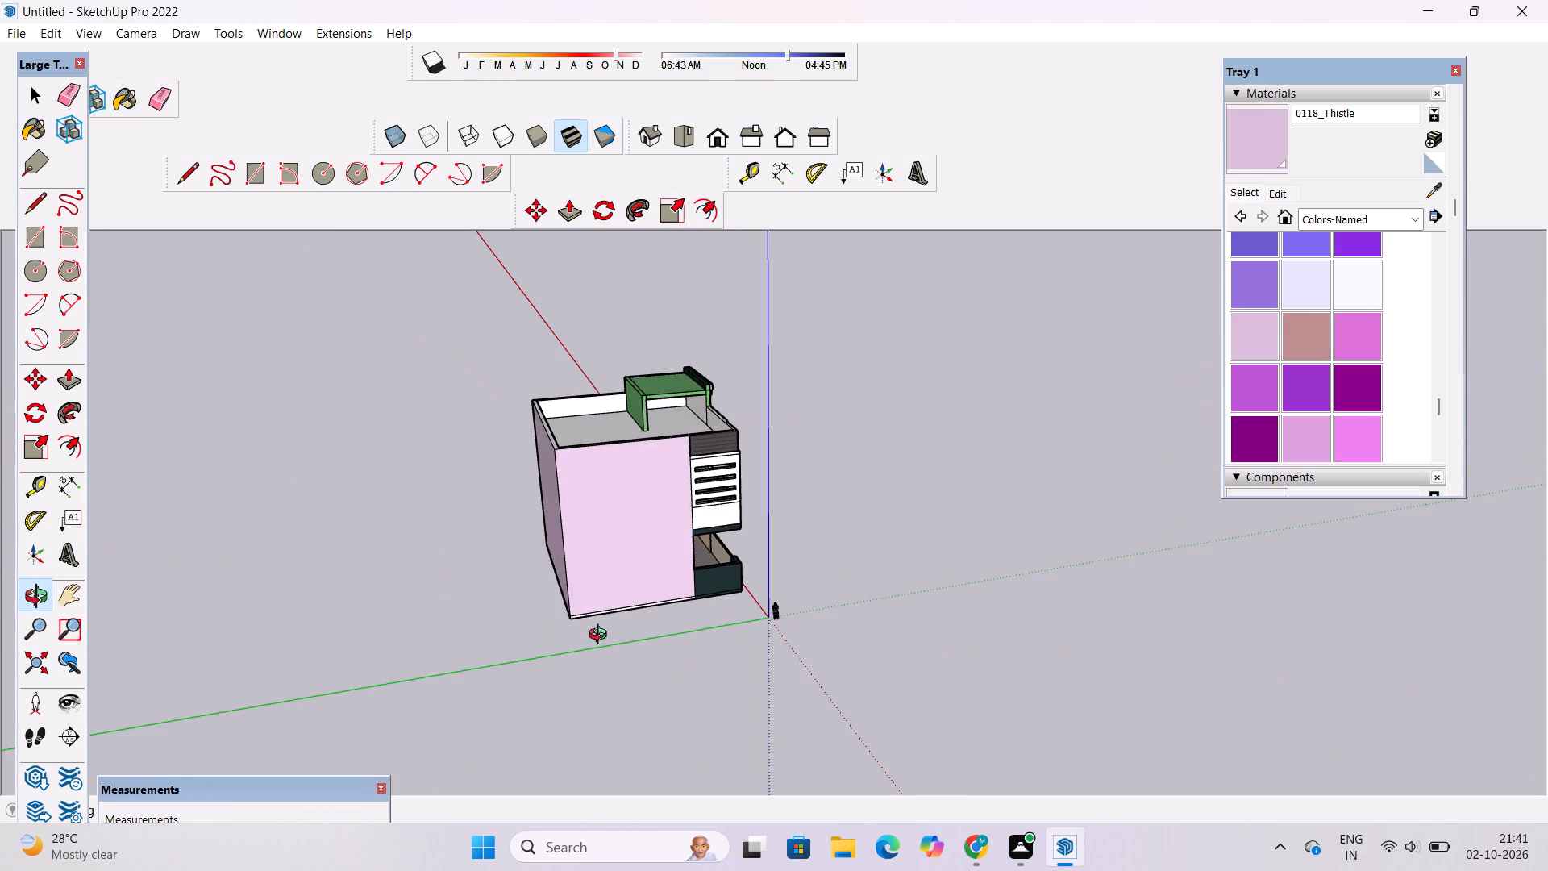
{"action": "scroll", "coordinate": [601, 636], "scroll_direction": "up", "scroll_amount": 16}
{"action": "left_click", "coordinate": [1257, 135]}
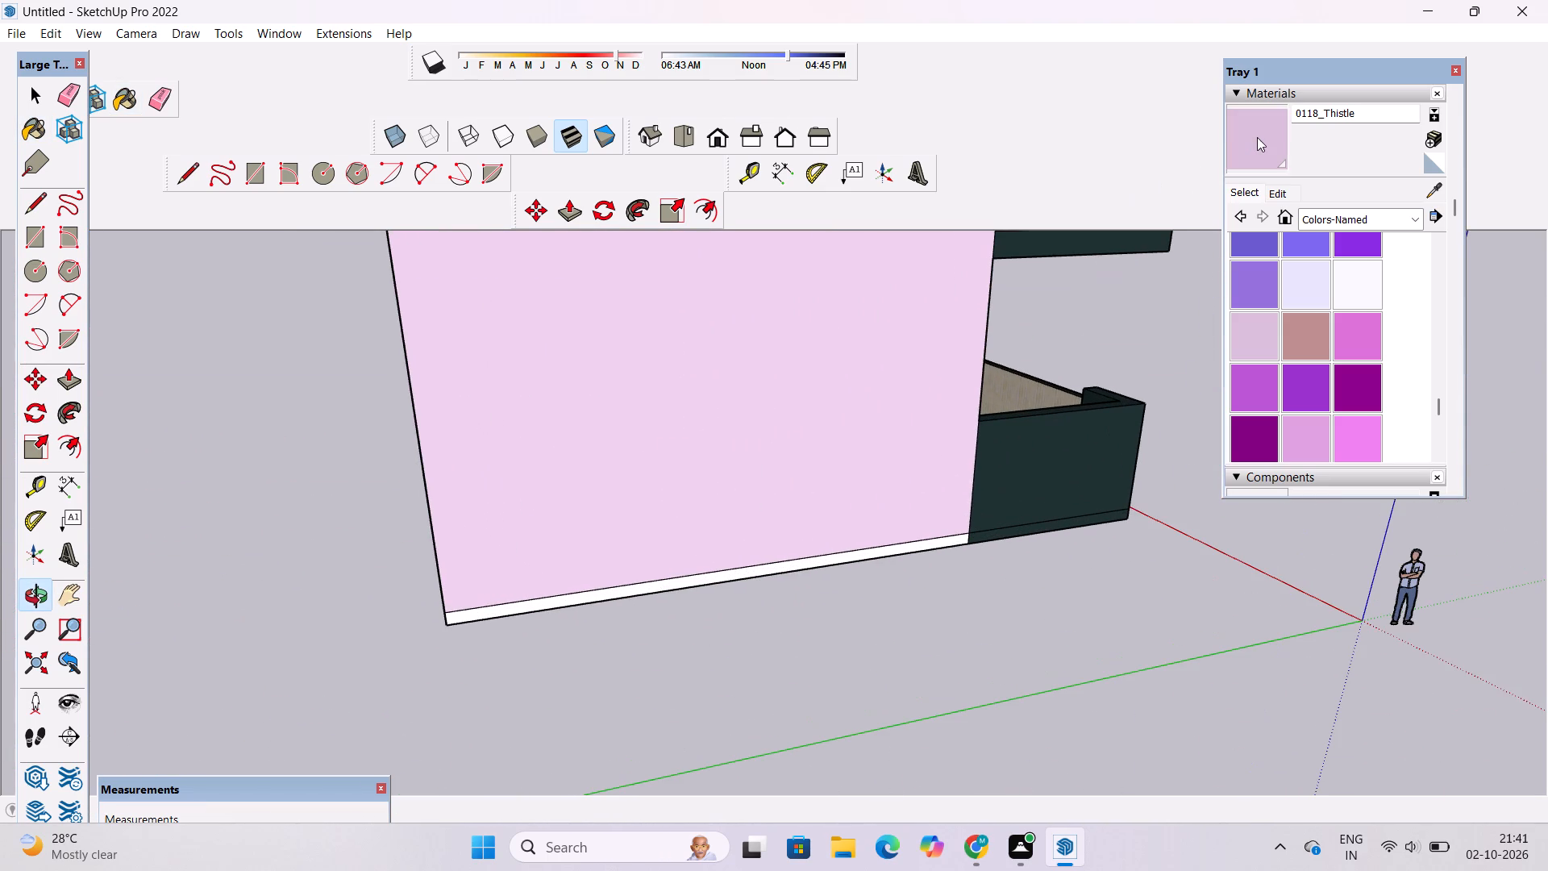
{"action": "scroll", "coordinate": [899, 548], "scroll_direction": "up", "scroll_amount": 4}
{"action": "left_click", "coordinate": [899, 548]}
{"action": "key", "text": "o"}
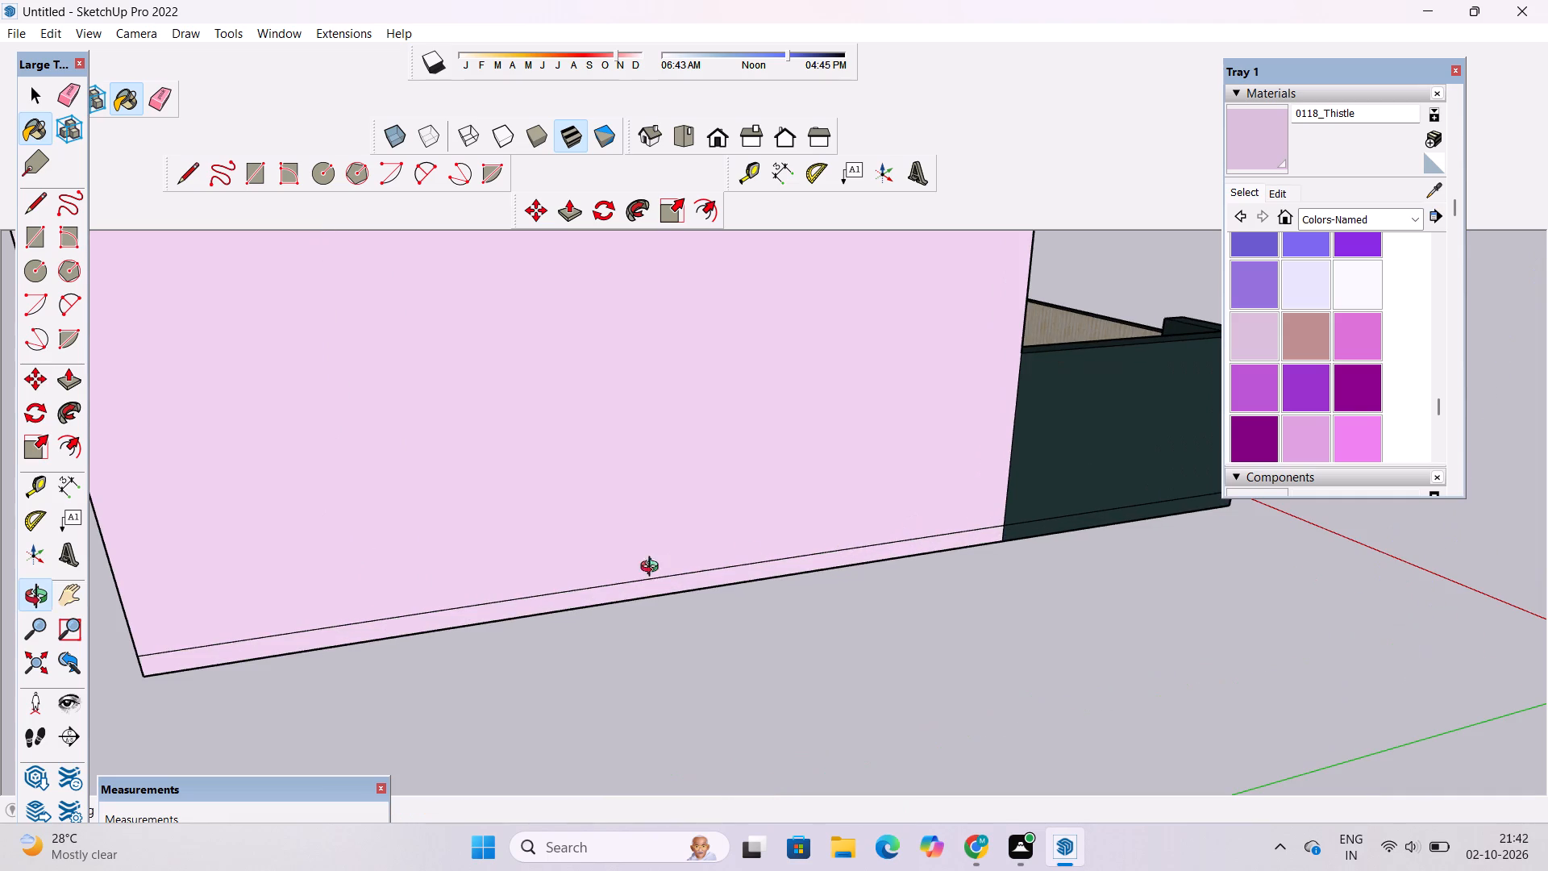
Examine the front facade, gate and balcony up close and then the whole front elevation.
{"action": "scroll", "coordinate": [616, 596], "scroll_direction": "down", "scroll_amount": 12}
{"action": "left_click_drag", "start_coordinate": [971, 502], "coordinate": [407, 616]}
{"action": "scroll", "coordinate": [709, 455], "scroll_direction": "up", "scroll_amount": 5}
{"action": "left_click_drag", "start_coordinate": [871, 585], "coordinate": [806, 470]}
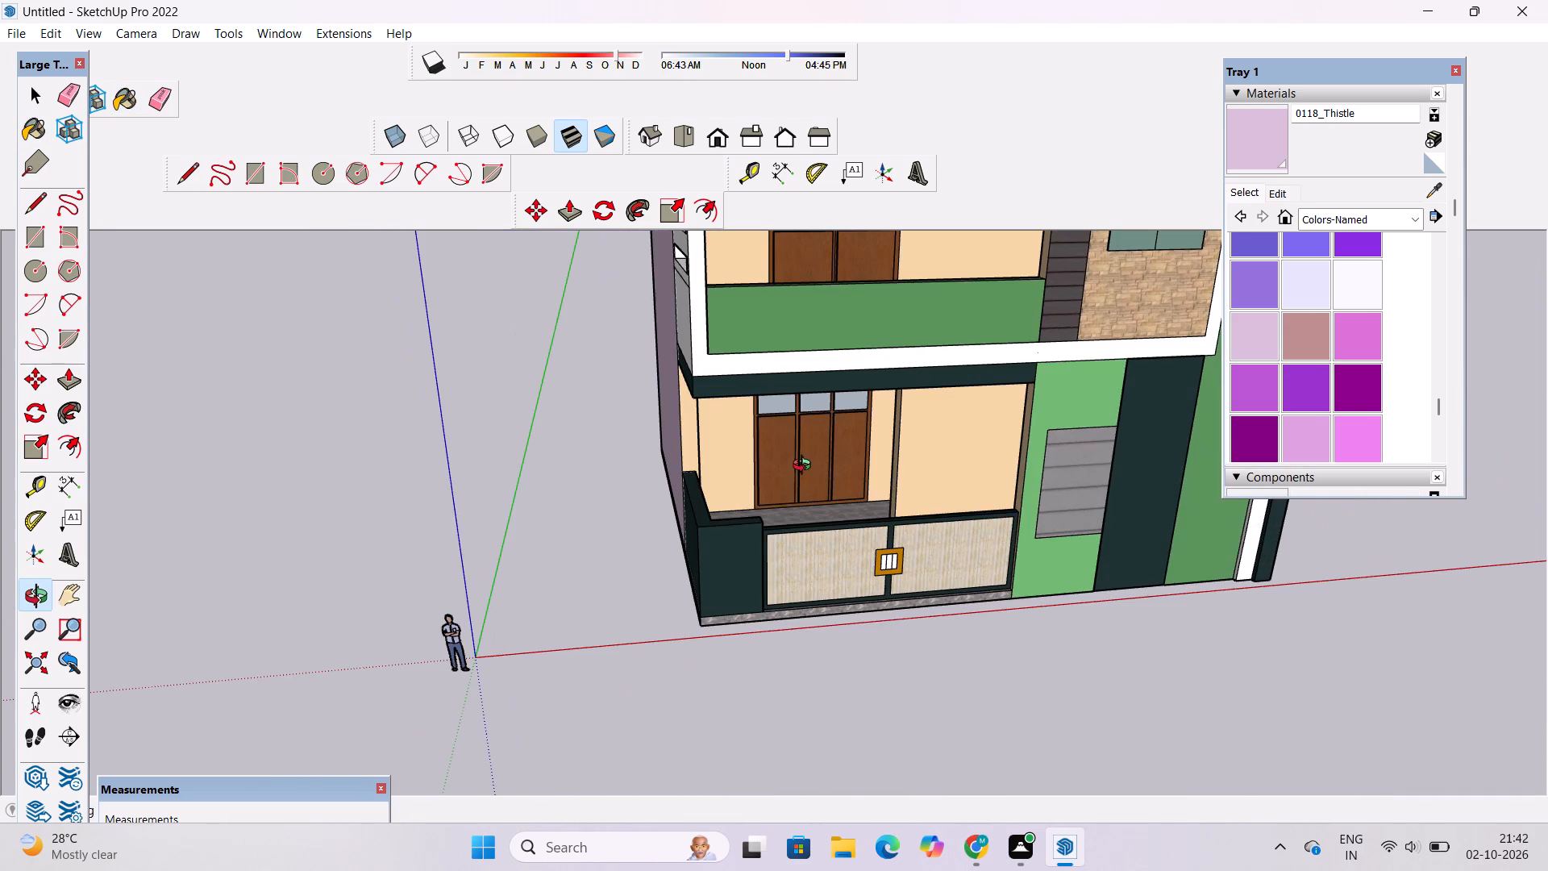
{"action": "left_click_drag", "start_coordinate": [799, 466], "coordinate": [586, 556]}
{"action": "left_click_drag", "start_coordinate": [655, 633], "coordinate": [658, 590]}
{"action": "scroll", "coordinate": [658, 577], "scroll_direction": "down", "scroll_amount": 1}
{"action": "left_click_drag", "start_coordinate": [690, 617], "coordinate": [701, 540]}
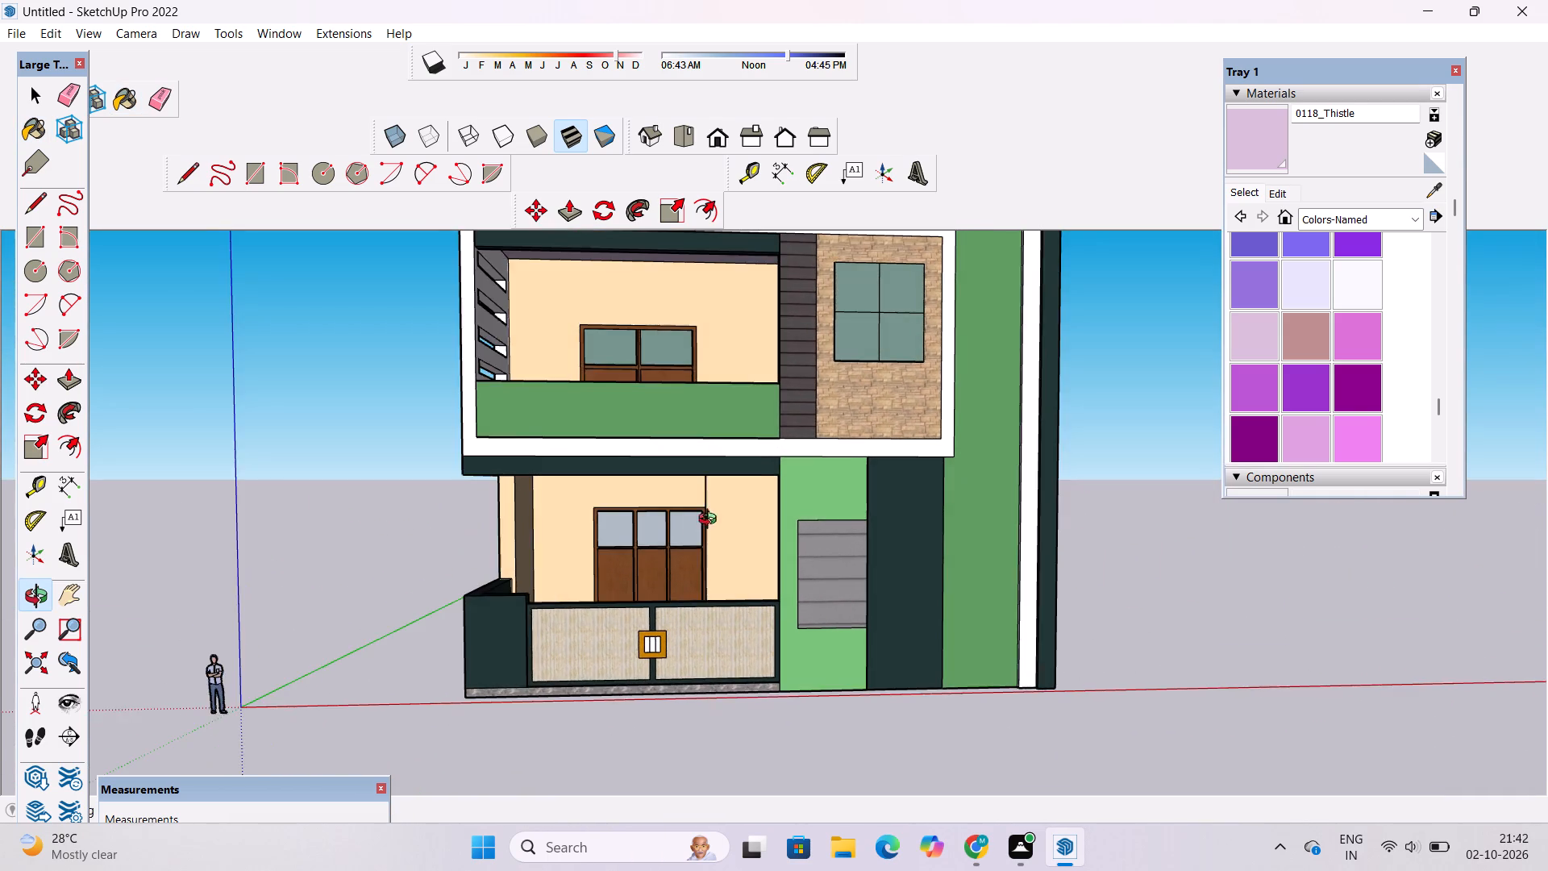
{"action": "left_click_drag", "start_coordinate": [661, 545], "coordinate": [516, 615], "text": "shift"}
{"action": "scroll", "coordinate": [562, 558], "scroll_direction": "down", "scroll_amount": 4}
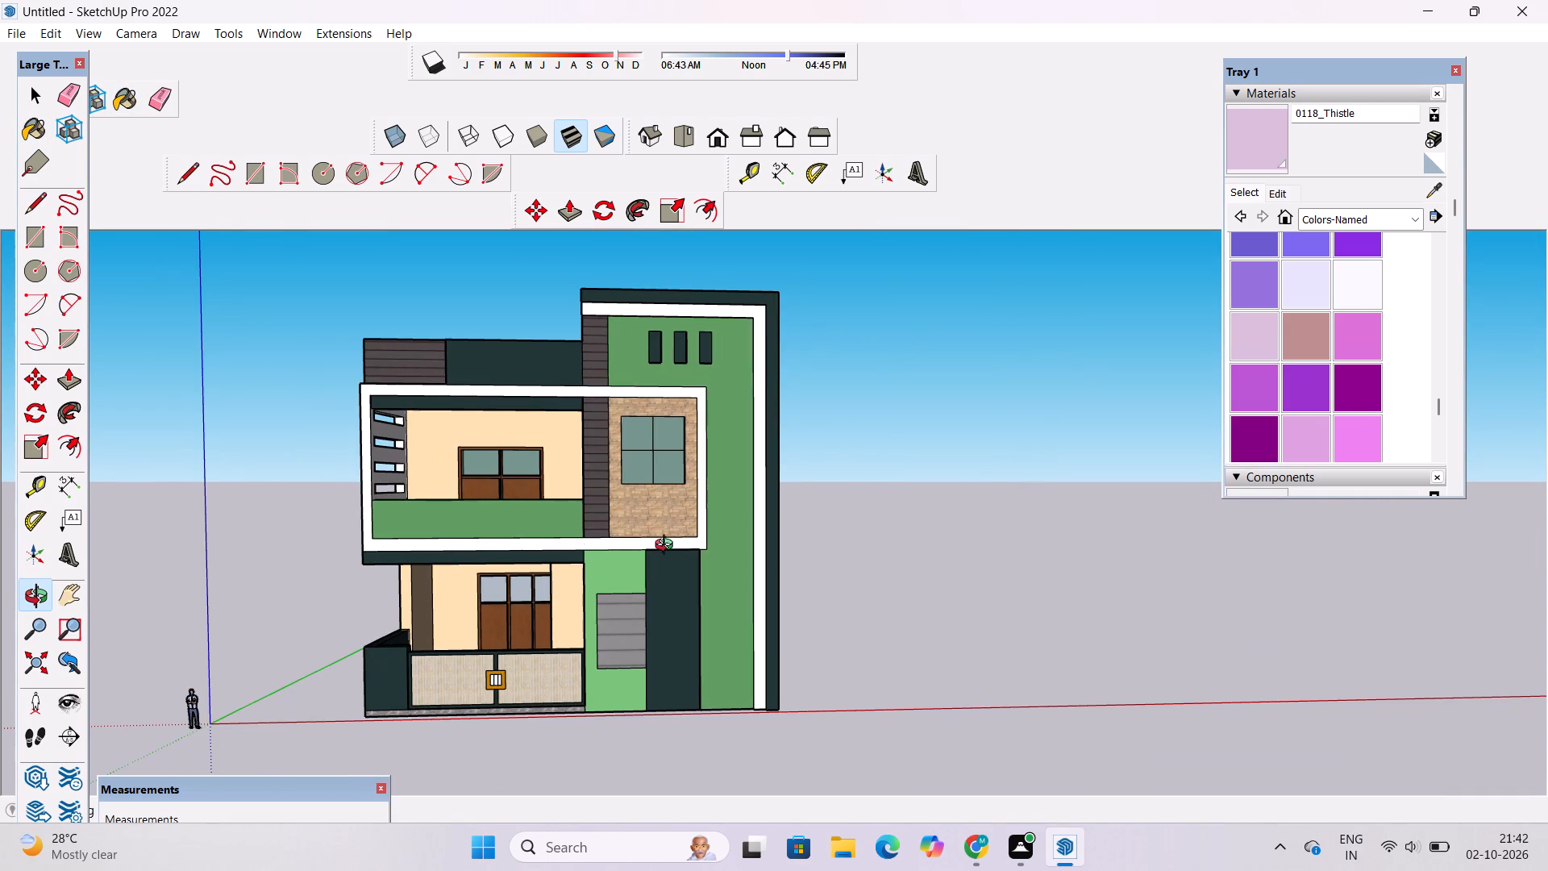
{"action": "scroll", "coordinate": [668, 547], "scroll_direction": "up", "scroll_amount": 1}
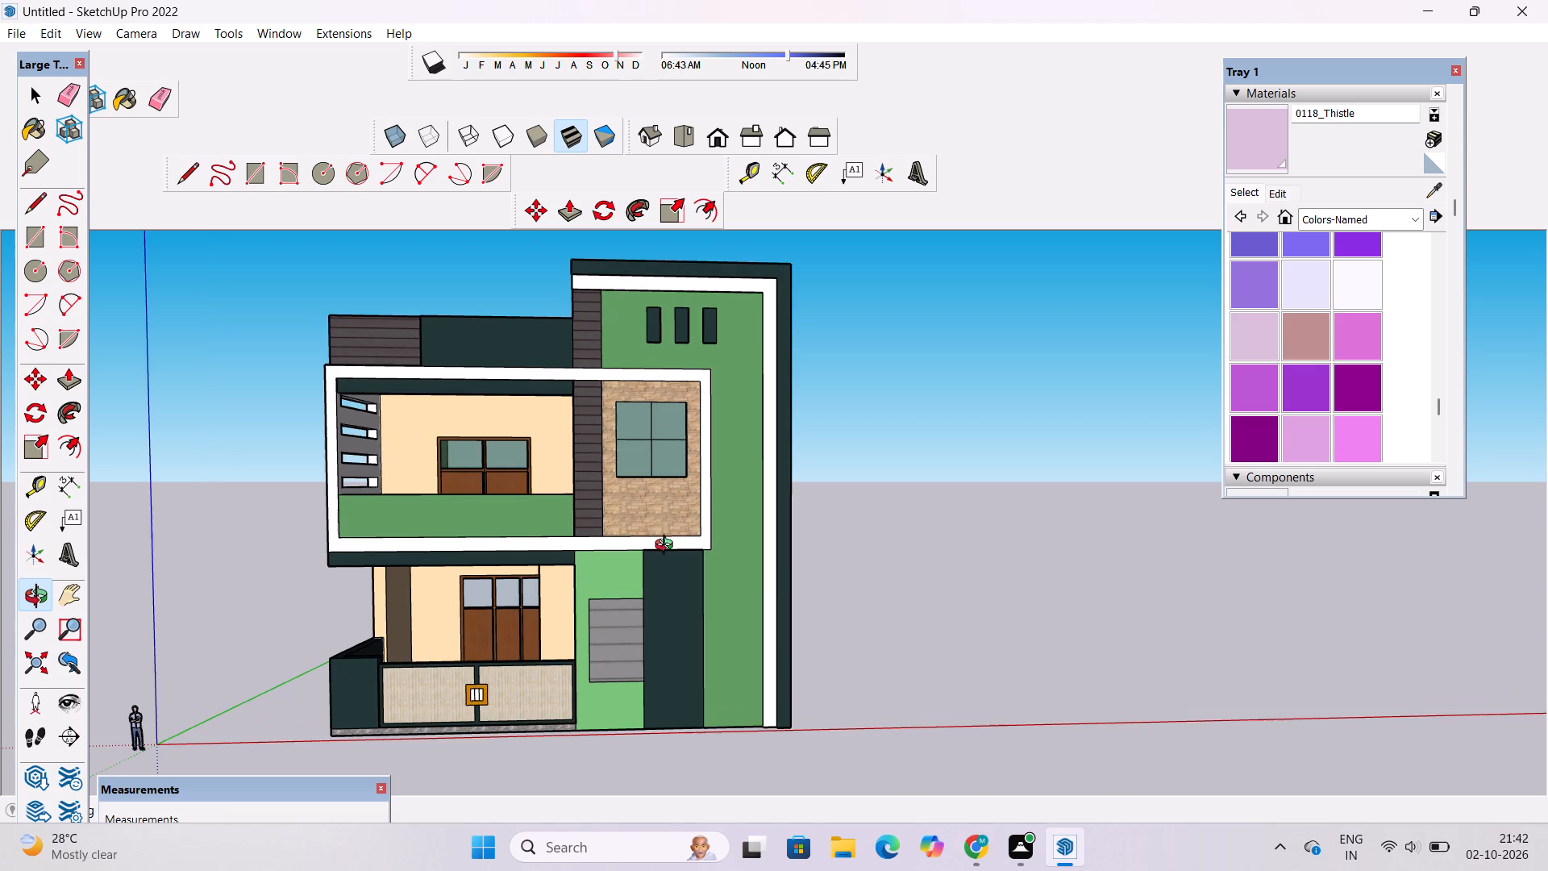
{"action": "scroll", "coordinate": [668, 547], "scroll_direction": "down", "scroll_amount": 3}
Paint the inner faces of the rear and both side roof parapets with 0118_Thistle.
{"action": "left_click_drag", "start_coordinate": [891, 500], "coordinate": [456, 564]}
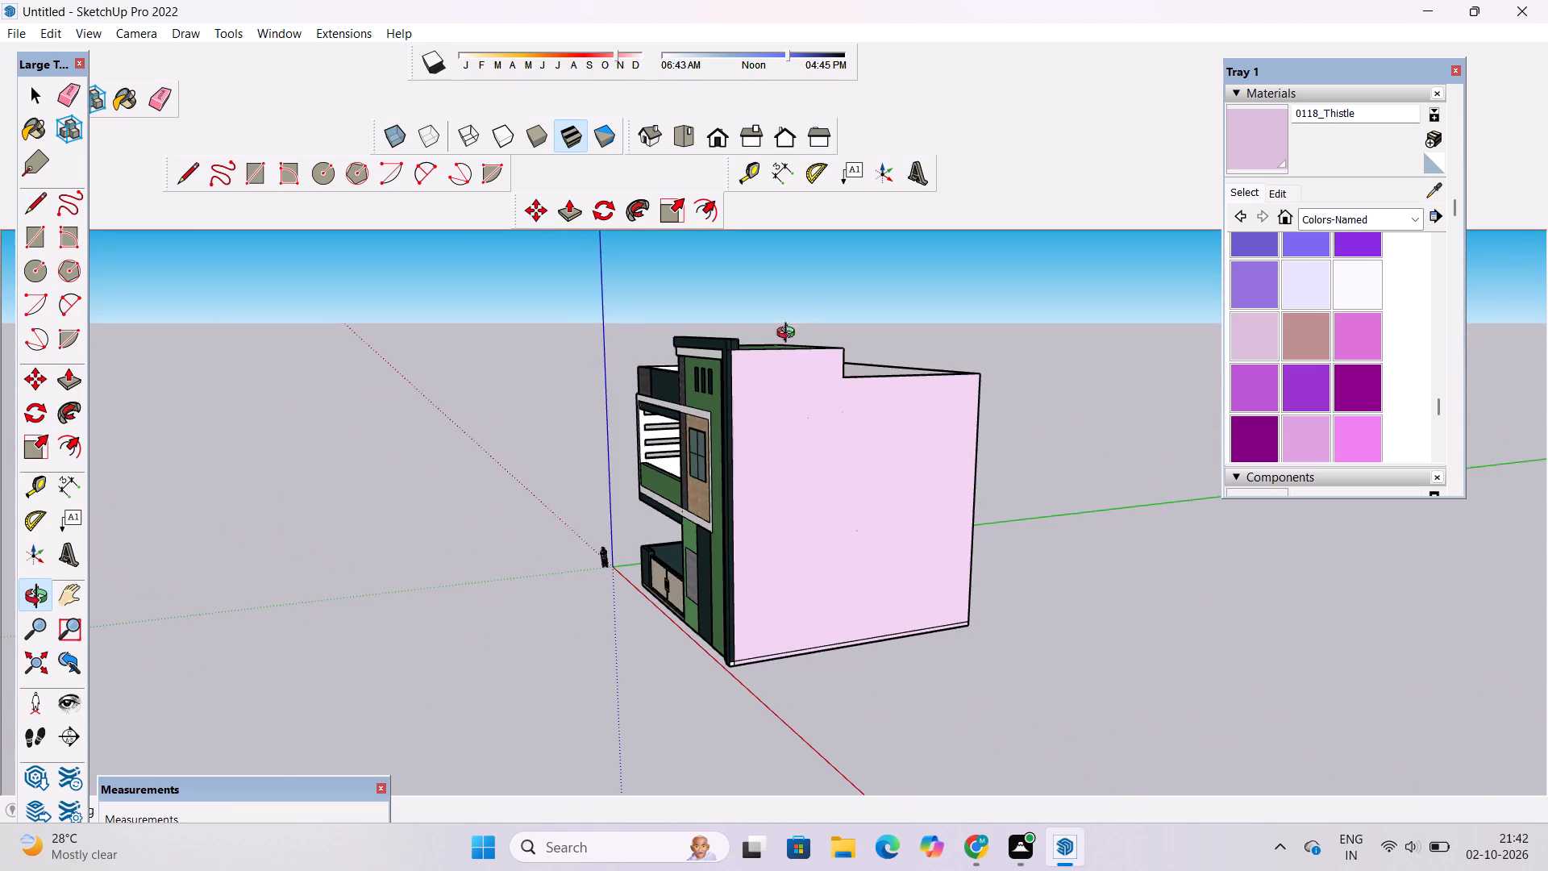
{"action": "left_click_drag", "start_coordinate": [802, 315], "coordinate": [953, 459]}
{"action": "scroll", "coordinate": [525, 365], "scroll_direction": "up", "scroll_amount": 3}
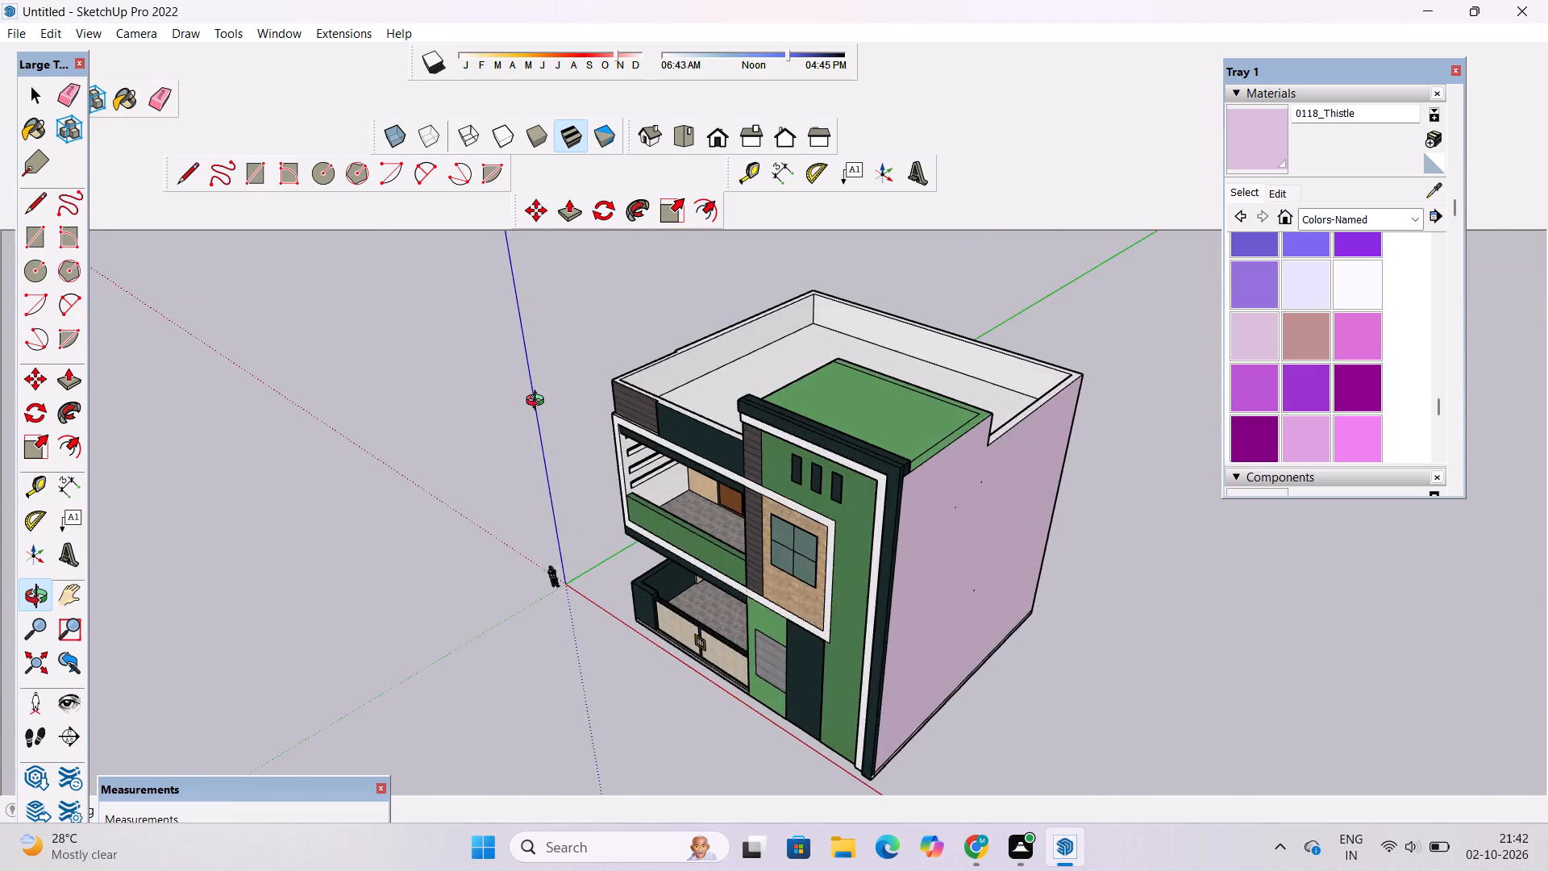
{"action": "left_click_drag", "start_coordinate": [619, 414], "coordinate": [951, 397]}
{"action": "scroll", "coordinate": [621, 417], "scroll_direction": "up", "scroll_amount": 5}
{"action": "left_click_drag", "start_coordinate": [652, 435], "coordinate": [701, 442]}
{"action": "scroll", "coordinate": [576, 356], "scroll_direction": "up", "scroll_amount": 3}
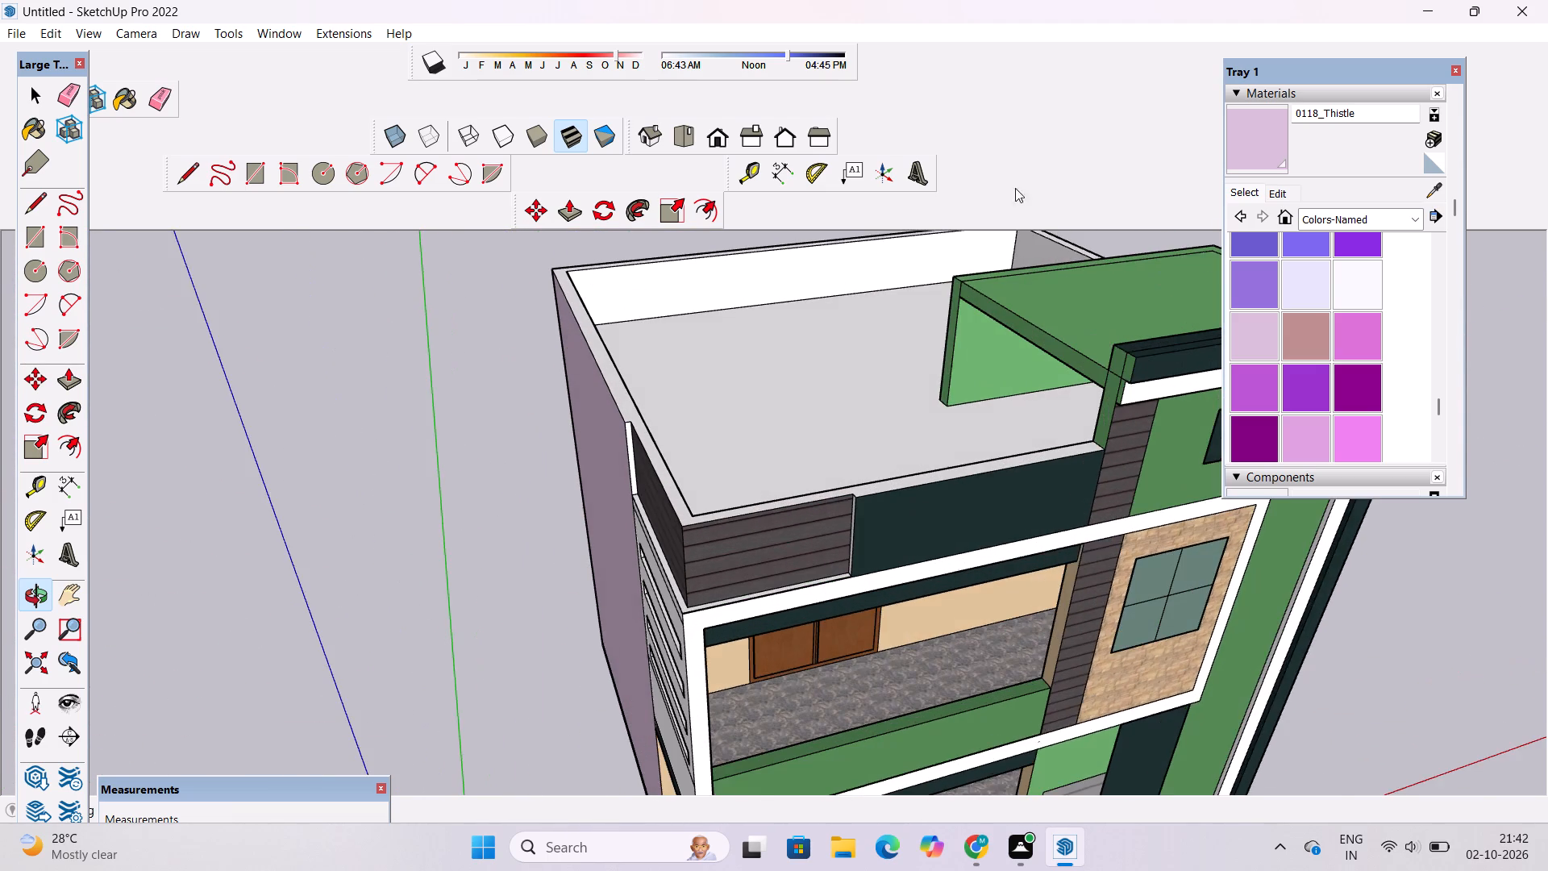
{"action": "left_click", "coordinate": [1268, 139]}
{"action": "scroll", "coordinate": [674, 454], "scroll_direction": "down", "scroll_amount": 4}
{"action": "scroll", "coordinate": [776, 299], "scroll_direction": "up", "scroll_amount": 5}
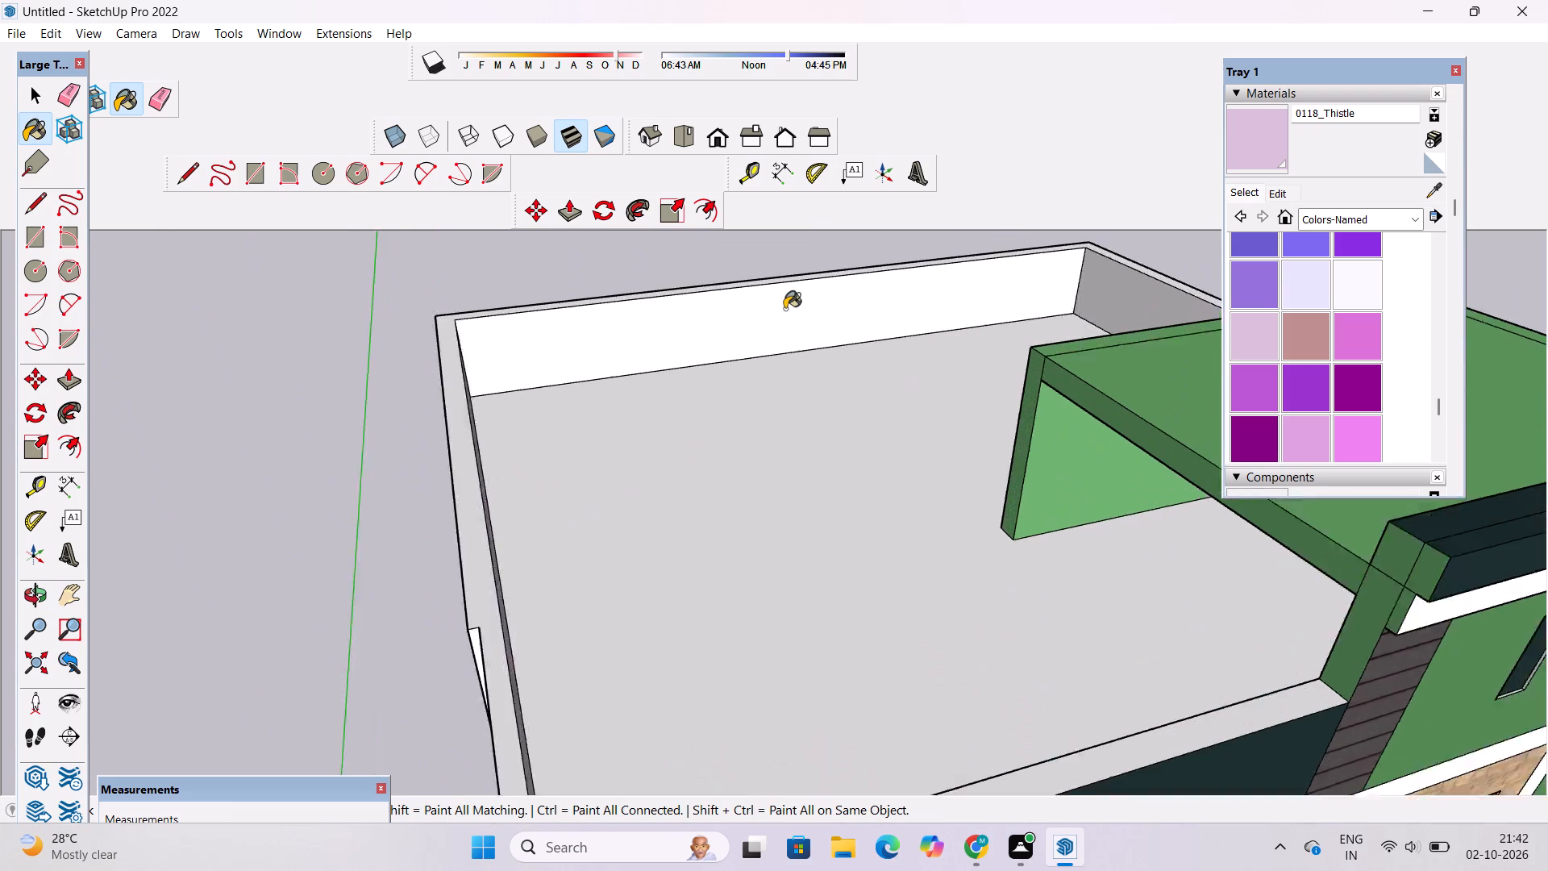
{"action": "scroll", "coordinate": [784, 309], "scroll_direction": "up", "scroll_amount": 3}
{"action": "left_click", "coordinate": [784, 309]}
{"action": "left_click", "coordinate": [315, 473]}
{"action": "scroll", "coordinate": [565, 344], "scroll_direction": "down", "scroll_amount": 6}
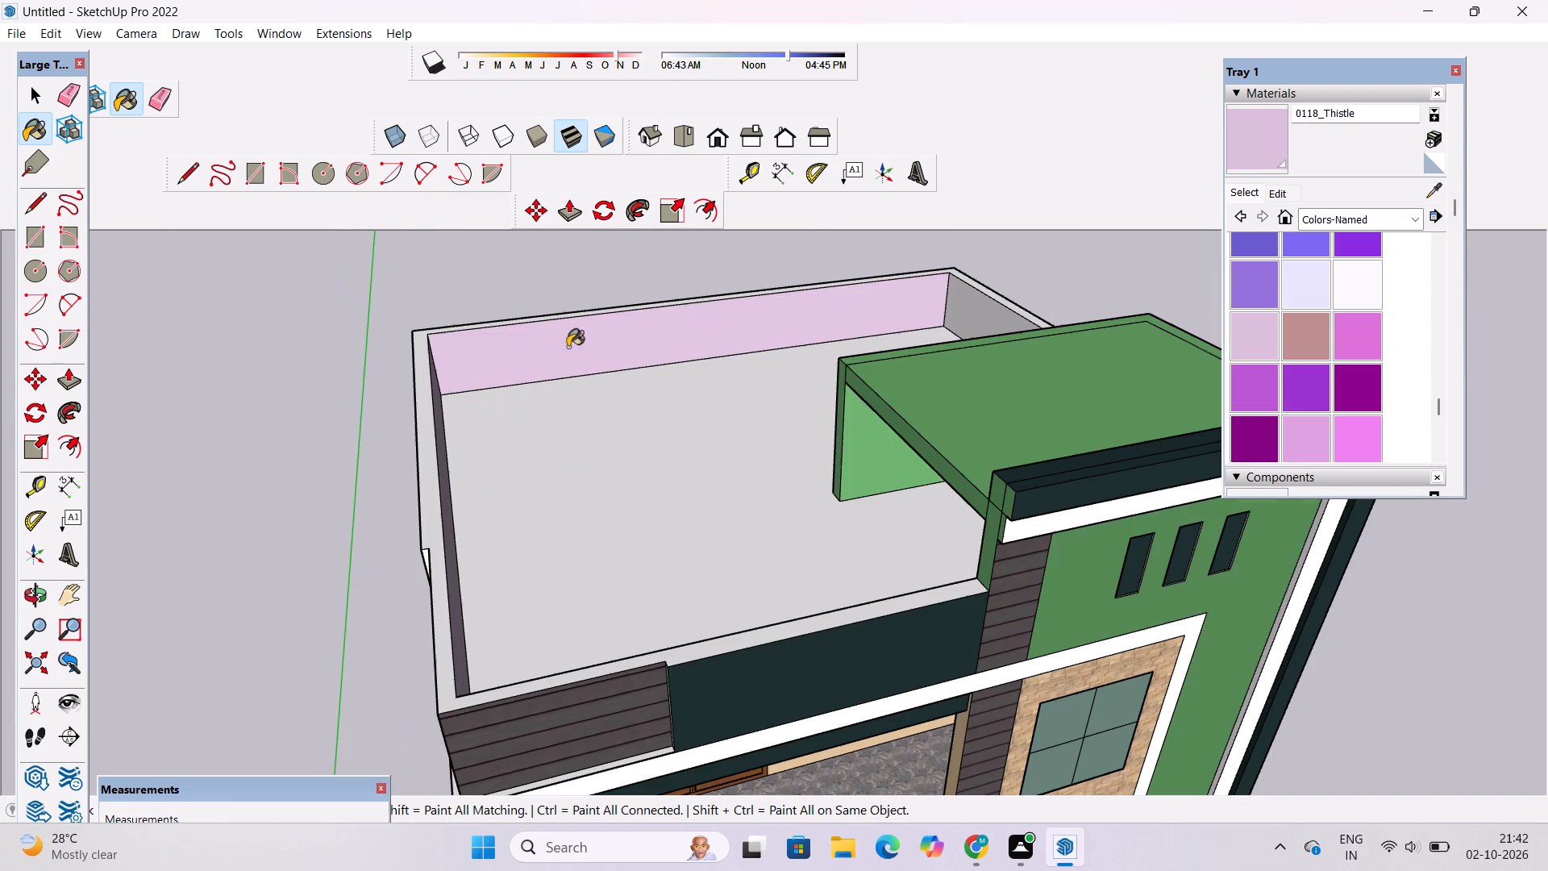
{"action": "left_click", "coordinate": [963, 307]}
Erase the vertical edge dividing the inner face of the front roof parapet near the green canopy.
{"action": "key", "text": "o"}
{"action": "left_click_drag", "start_coordinate": [460, 534], "coordinate": [1167, 416]}
{"action": "scroll", "coordinate": [884, 463], "scroll_direction": "up", "scroll_amount": 9}
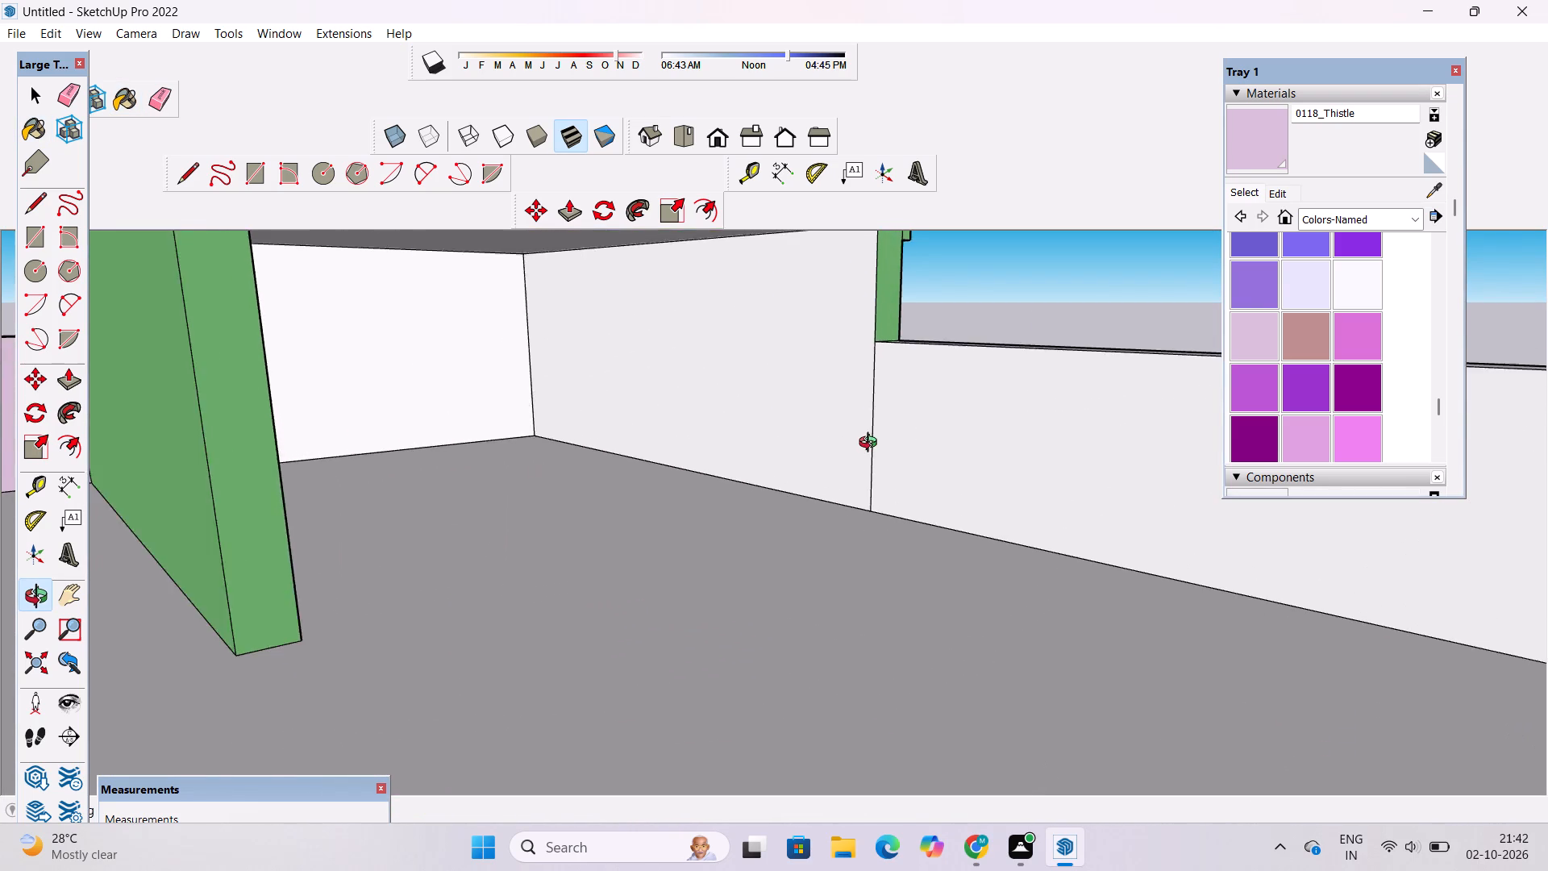
{"action": "scroll", "coordinate": [872, 444], "scroll_direction": "up", "scroll_amount": 3}
{"action": "key", "text": "e"}
{"action": "left_click", "coordinate": [870, 443]}
{"action": "left_click_drag", "start_coordinate": [870, 443], "coordinate": [873, 453]}
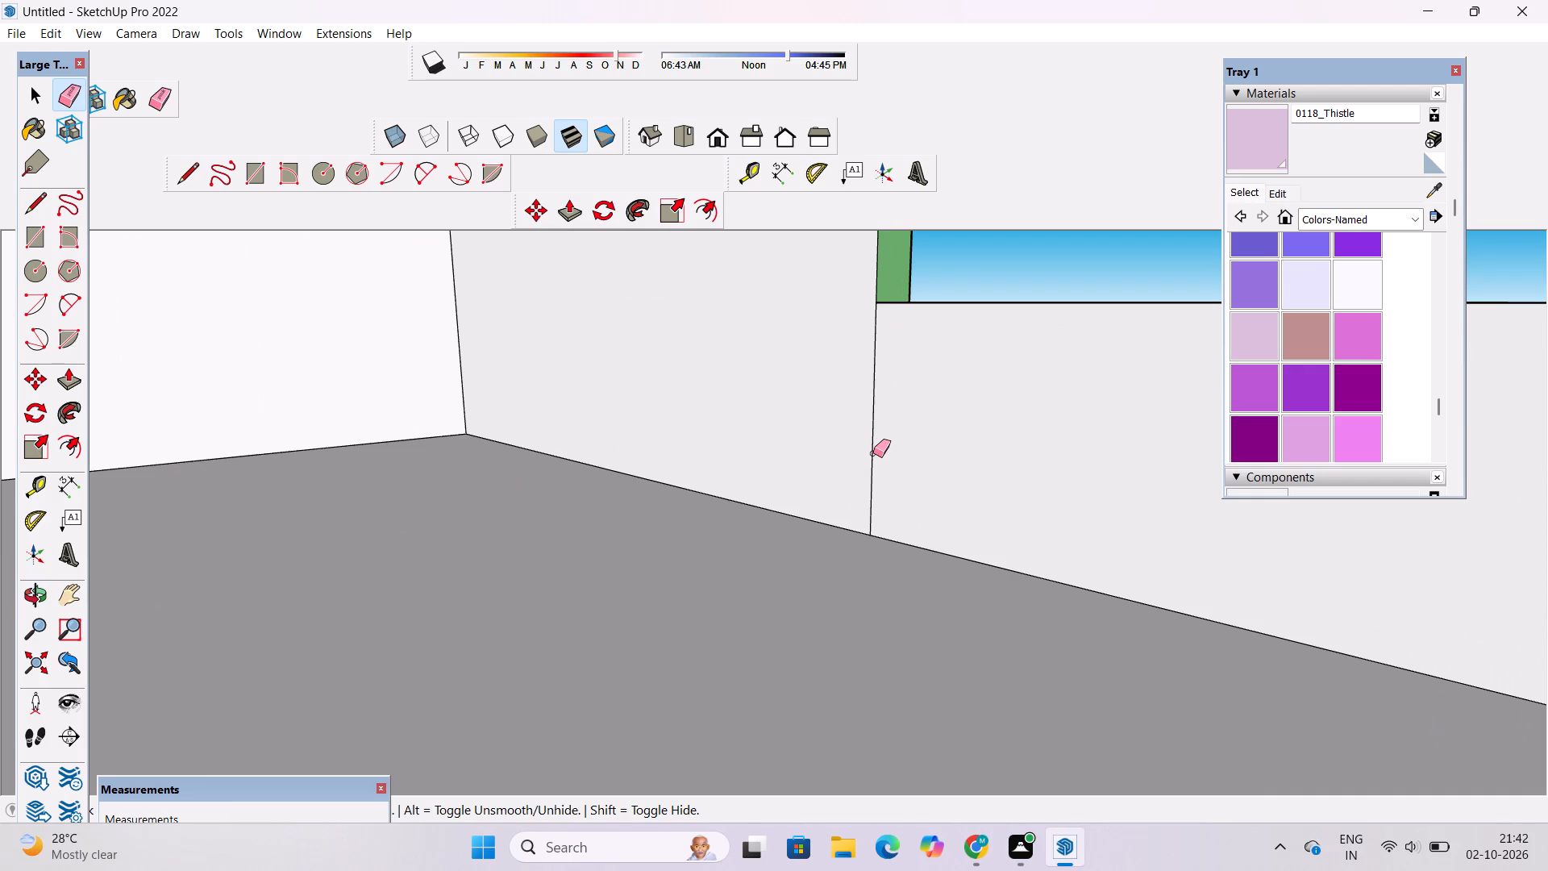
{"action": "left_click_drag", "start_coordinate": [873, 453], "coordinate": [876, 463]}
Paint the front parapet's inner face and the adjoining white wall under the green canopy with 0118_Thistle.
{"action": "scroll", "coordinate": [730, 460], "scroll_direction": "down", "scroll_amount": 6}
{"action": "left_click", "coordinate": [1268, 154]}
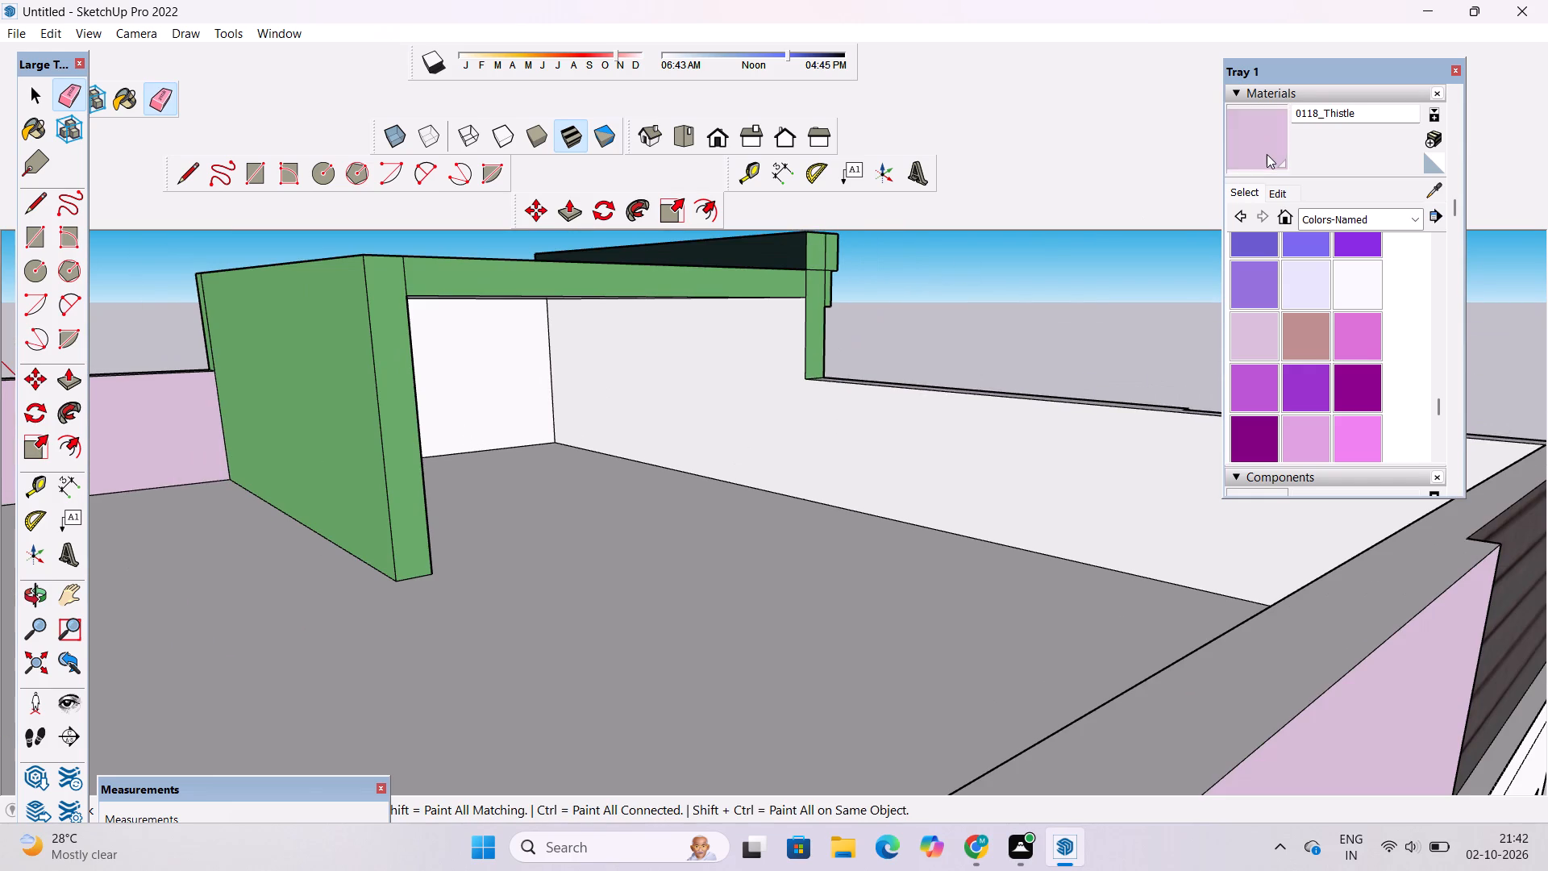
{"action": "left_click", "coordinate": [912, 463]}
{"action": "left_click", "coordinate": [505, 407]}
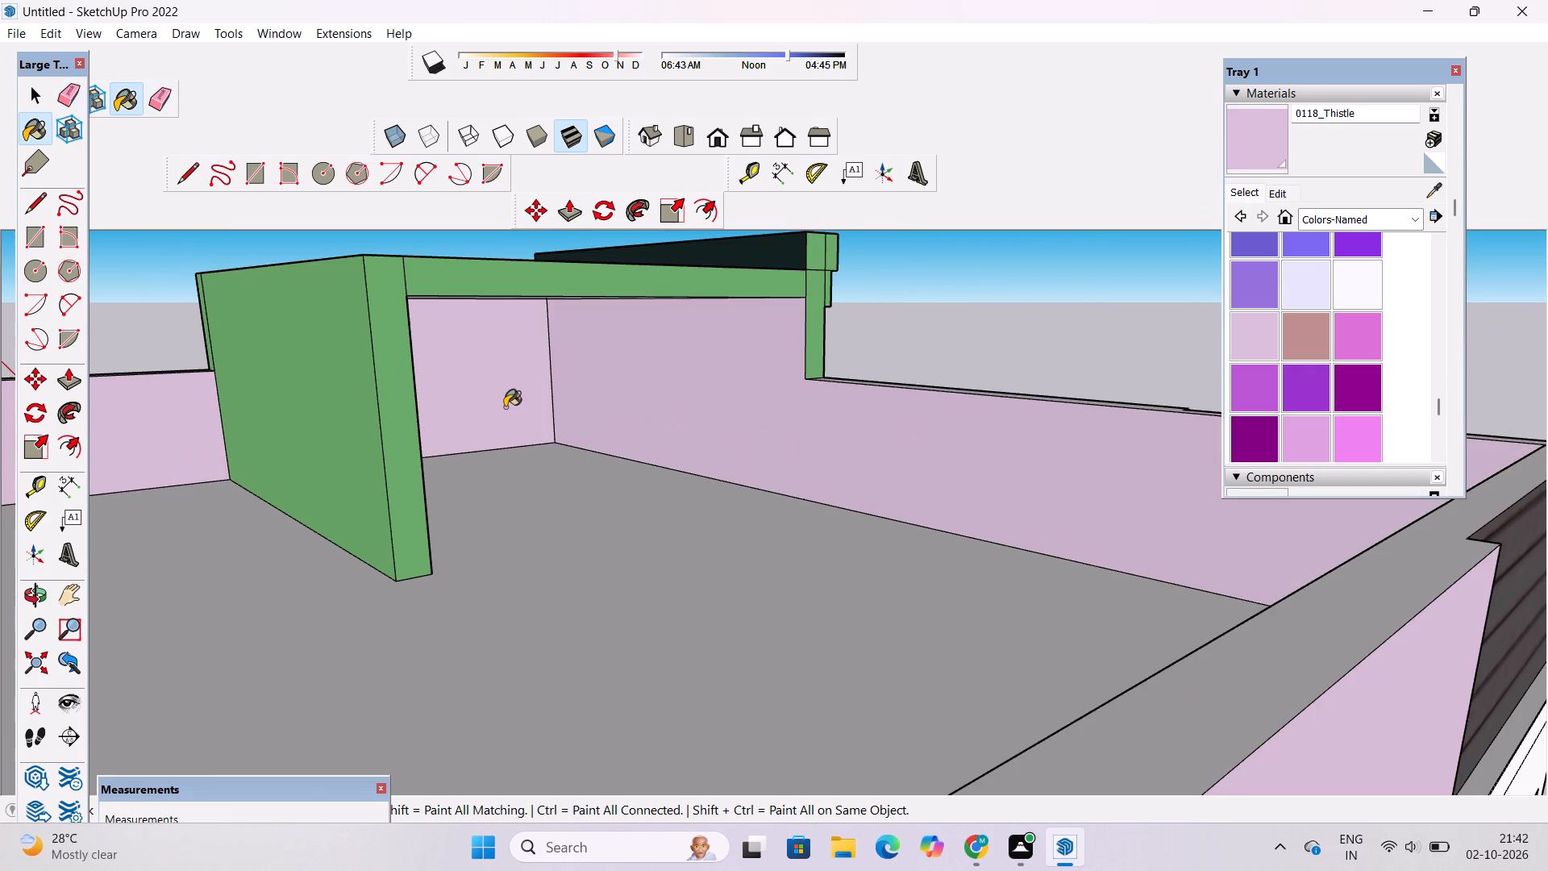
{"action": "key", "text": "ctrl+z"}
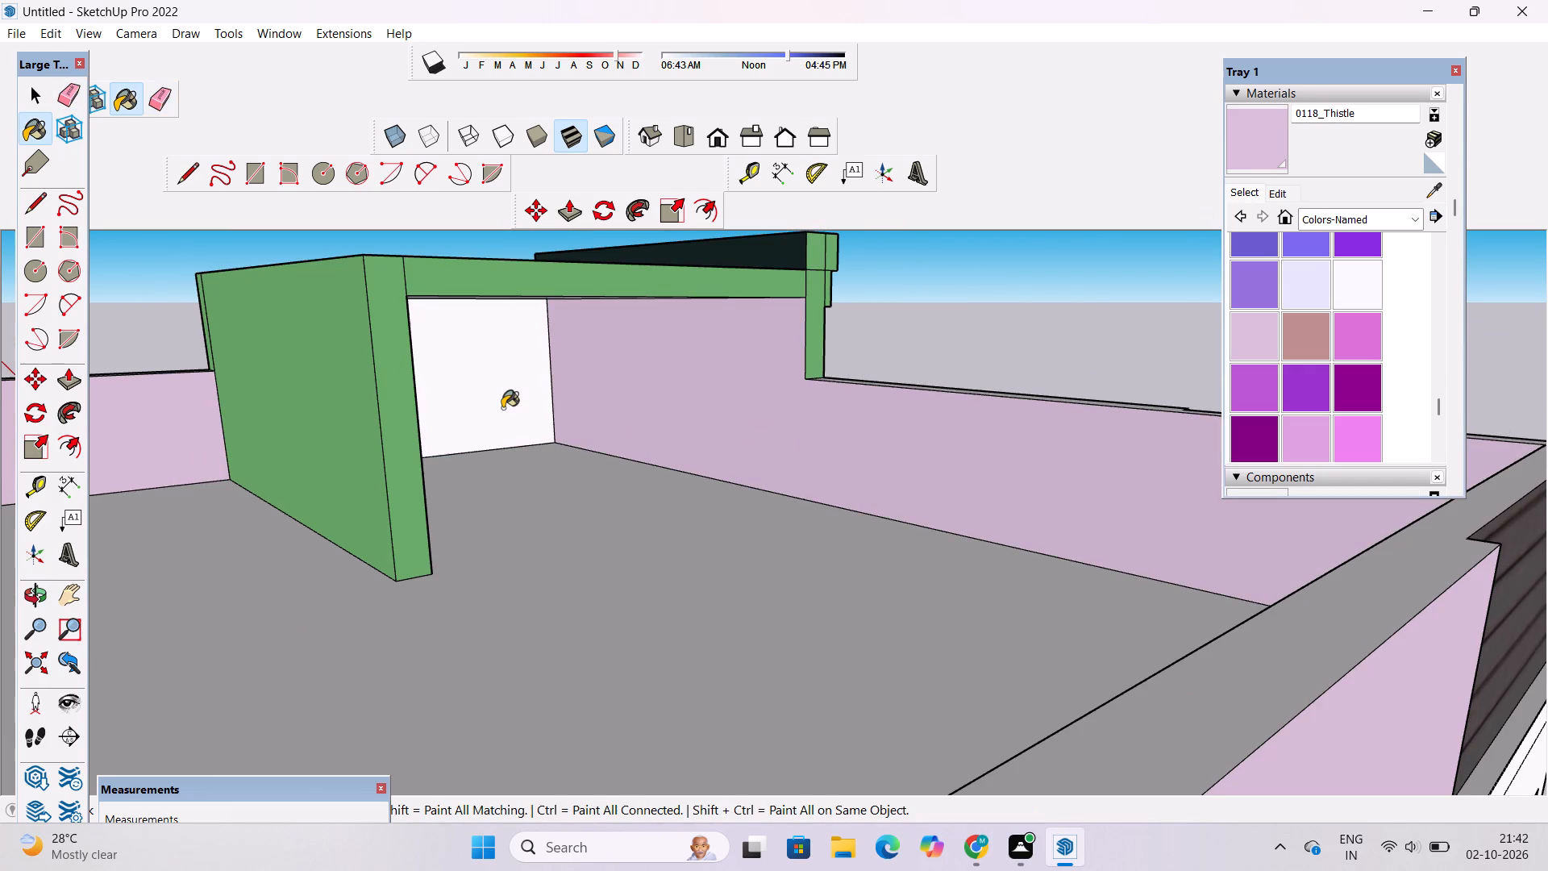
{"action": "left_click", "coordinate": [502, 408]}
Examine the painted roof parapets, side walls and front facade from several angles and distances.
{"action": "key", "text": "o"}
{"action": "scroll", "coordinate": [482, 429], "scroll_direction": "down", "scroll_amount": 5}
{"action": "left_click_drag", "start_coordinate": [720, 442], "coordinate": [384, 494]}
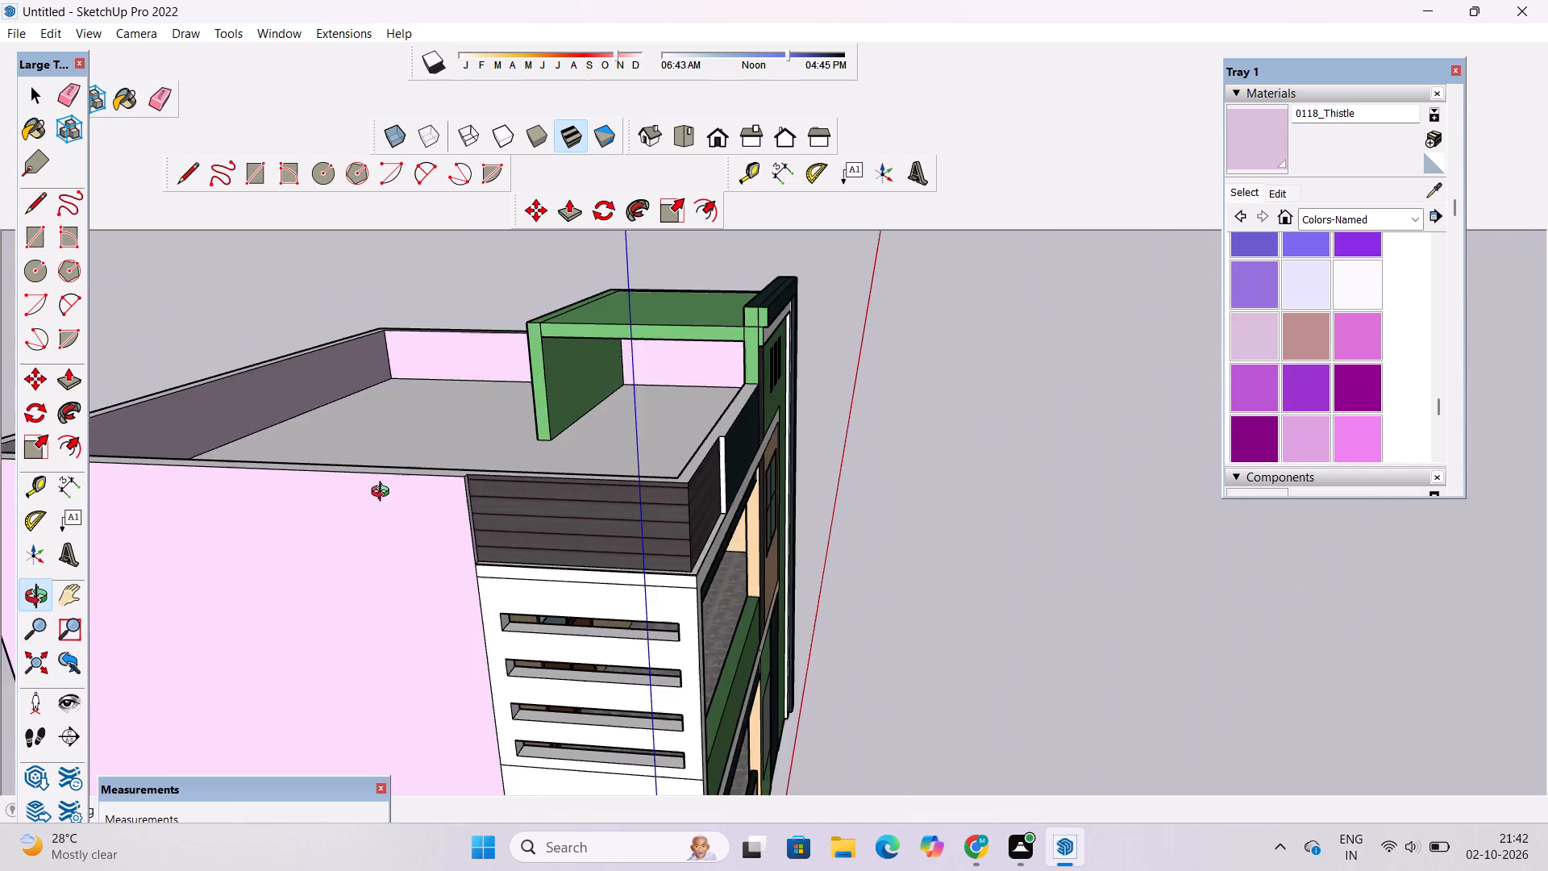
{"action": "left_click_drag", "start_coordinate": [384, 494], "coordinate": [331, 498]}
{"action": "scroll", "coordinate": [459, 428], "scroll_direction": "up", "scroll_amount": 3}
{"action": "left_click_drag", "start_coordinate": [556, 473], "coordinate": [1006, 510]}
{"action": "scroll", "coordinate": [503, 482], "scroll_direction": "down", "scroll_amount": 4}
{"action": "left_click_drag", "start_coordinate": [408, 541], "coordinate": [661, 551]}
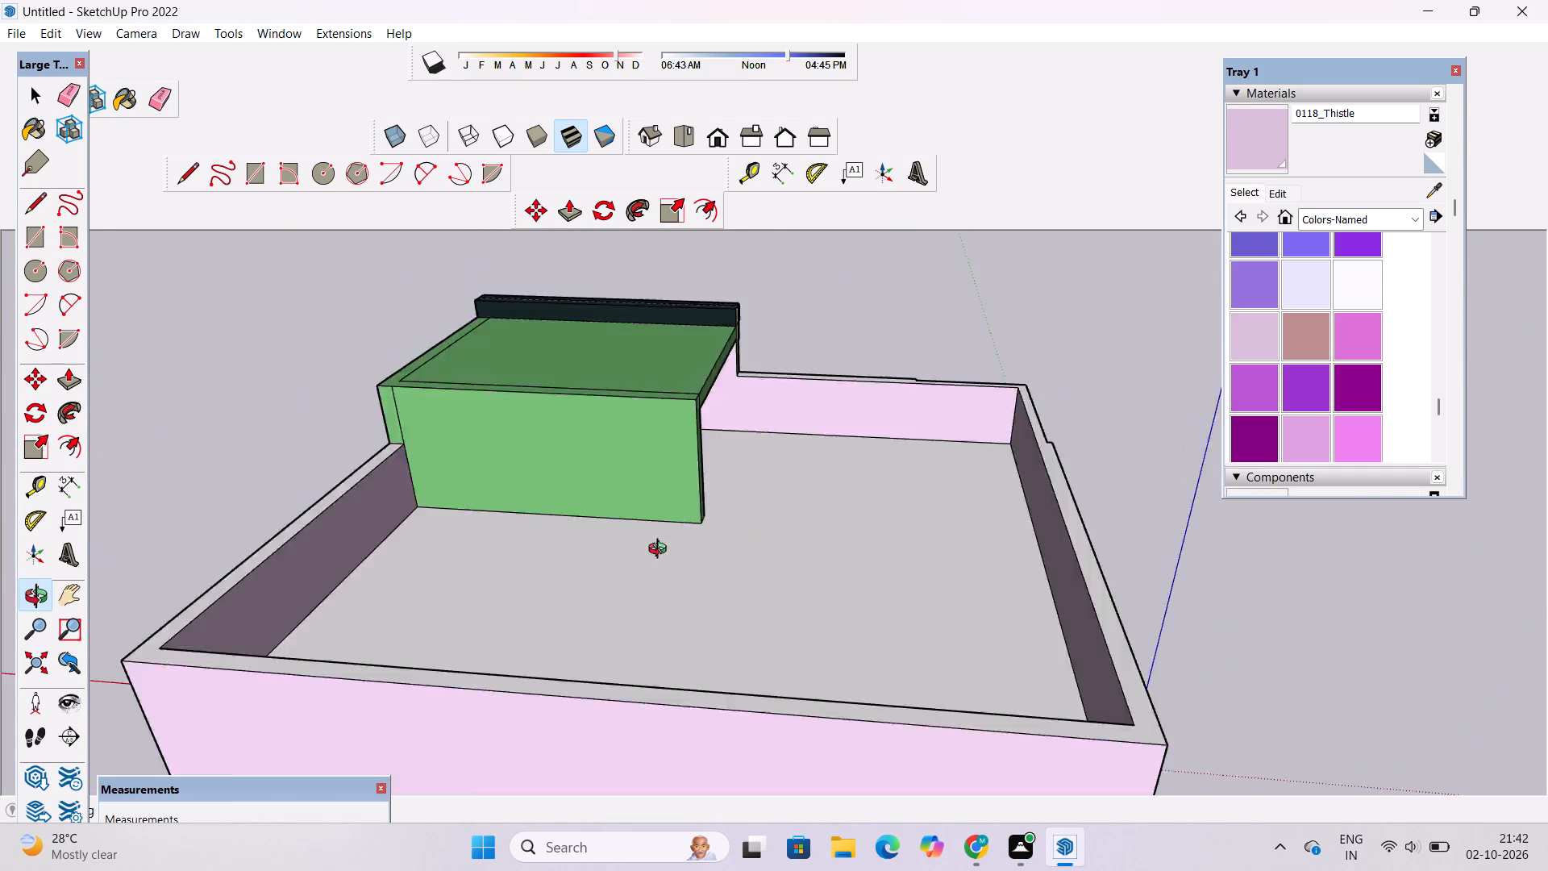
{"action": "left_click_drag", "start_coordinate": [661, 551], "coordinate": [357, 535]}
{"action": "scroll", "coordinate": [347, 528], "scroll_direction": "down", "scroll_amount": 4}
{"action": "left_click_drag", "start_coordinate": [630, 509], "coordinate": [196, 569]}
{"action": "scroll", "coordinate": [336, 508], "scroll_direction": "up", "scroll_amount": 2}
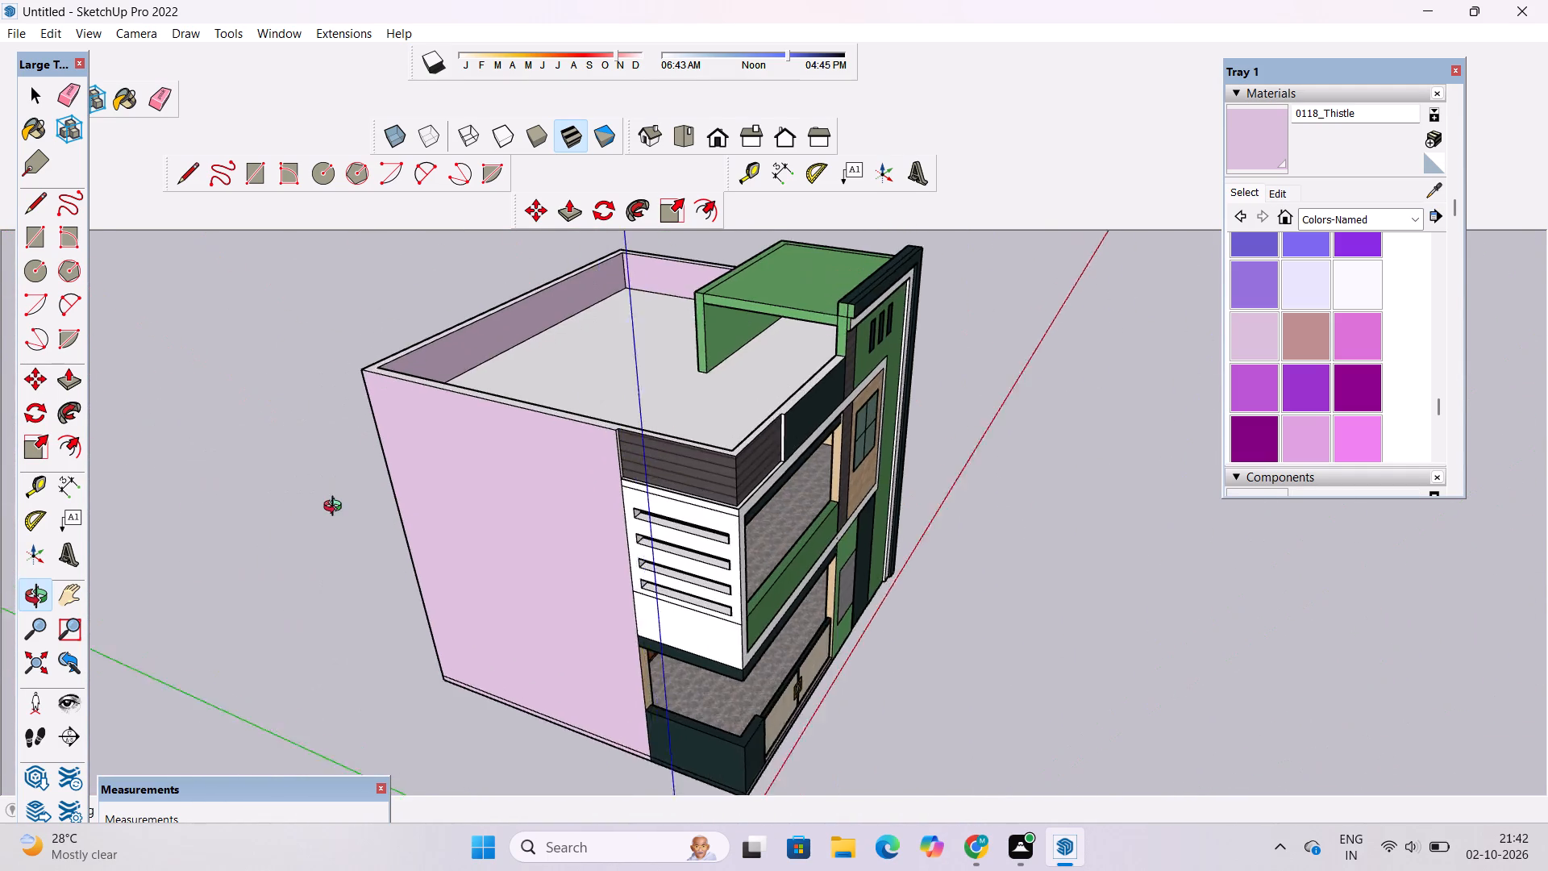
{"action": "scroll", "coordinate": [336, 508], "scroll_direction": "up", "scroll_amount": 1}
{"action": "left_click_drag", "start_coordinate": [456, 573], "coordinate": [346, 447]}
{"action": "scroll", "coordinate": [232, 460], "scroll_direction": "down", "scroll_amount": 4}
{"action": "left_click_drag", "start_coordinate": [801, 456], "coordinate": [508, 455]}
{"action": "scroll", "coordinate": [506, 454], "scroll_direction": "down", "scroll_amount": 1}
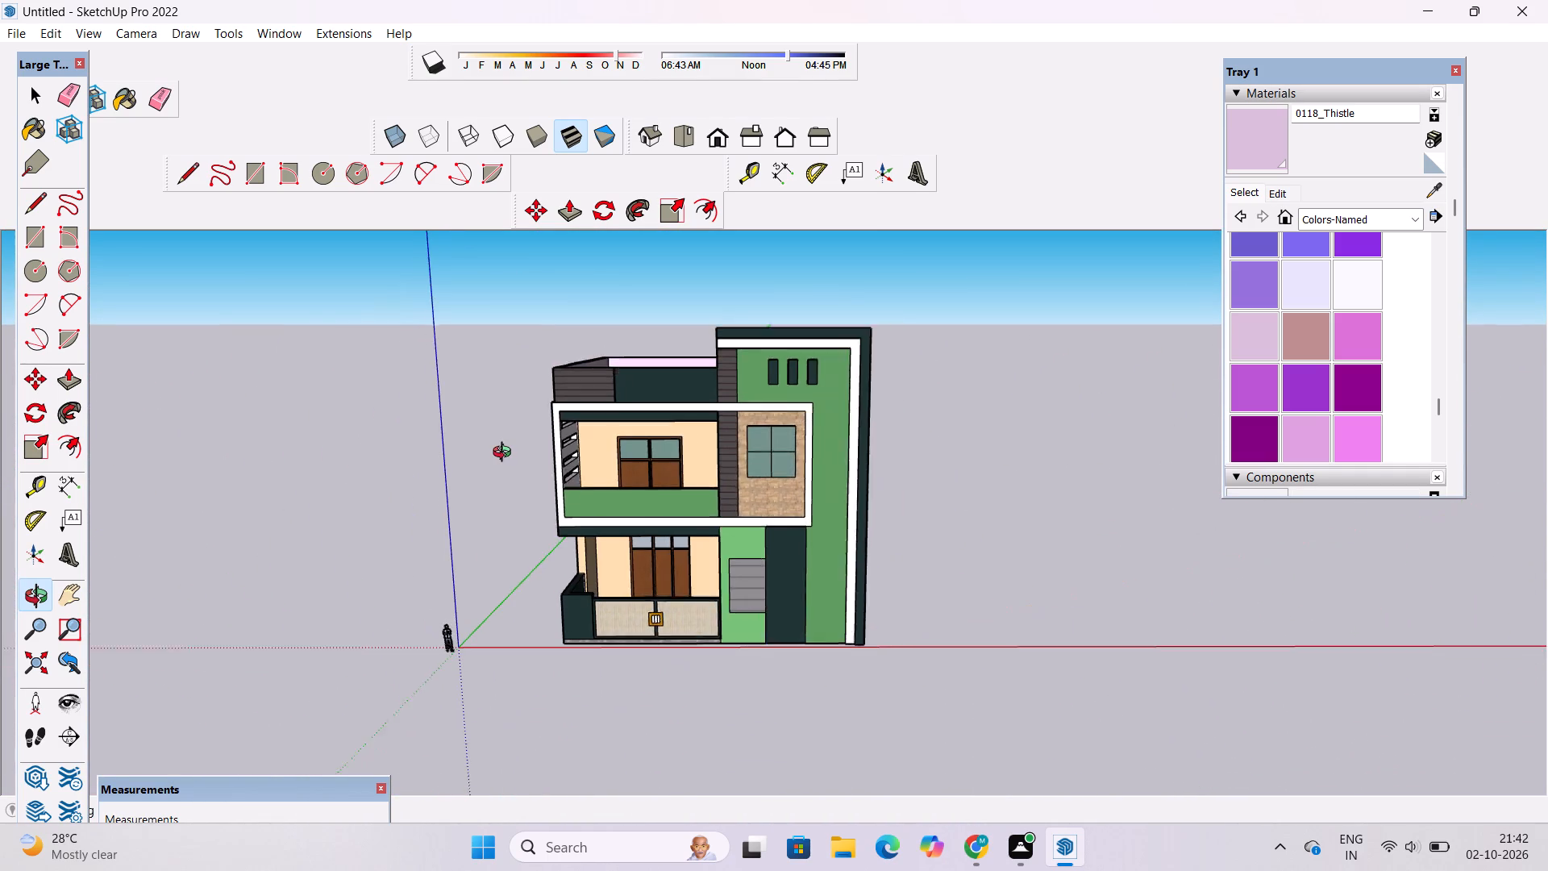
{"action": "scroll", "coordinate": [506, 454], "scroll_direction": "down", "scroll_amount": 3}
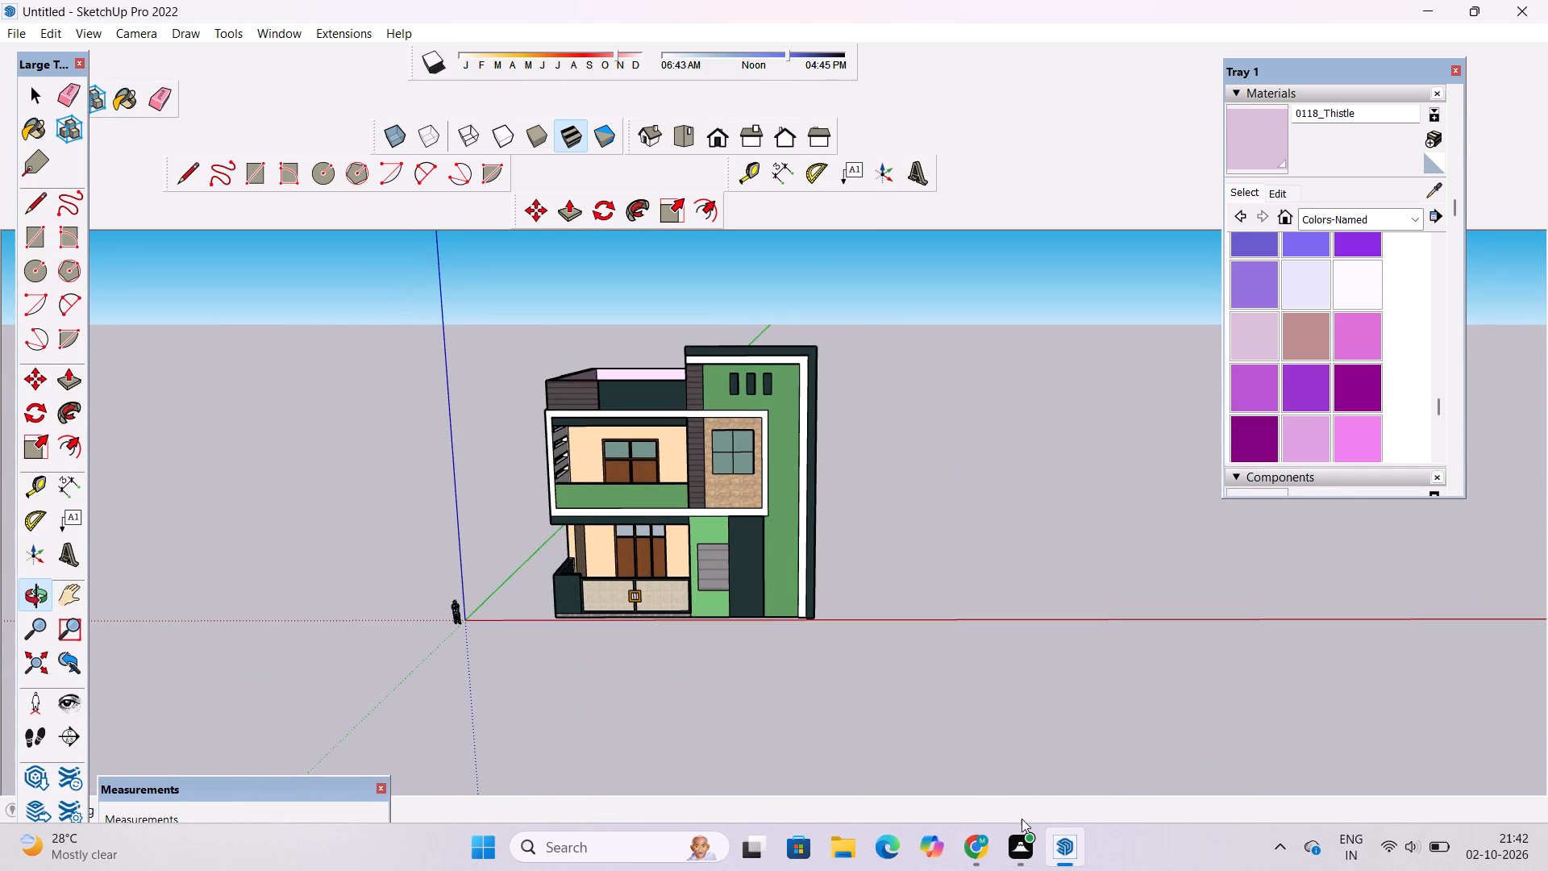
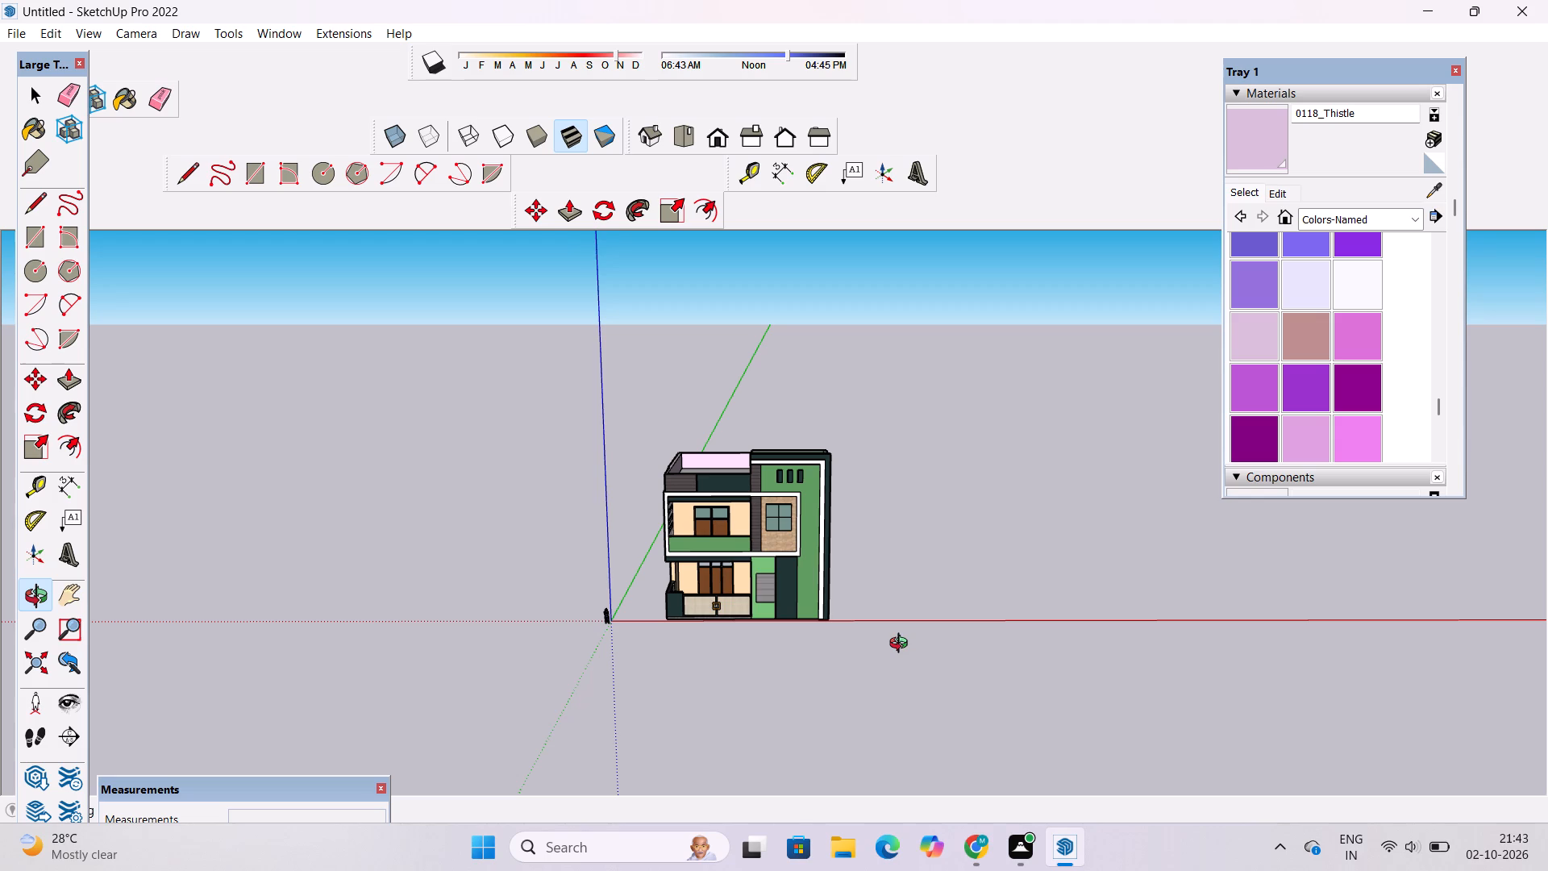
Examine the painted house exterior from the front and both sides.
{"action": "left_click_drag", "start_coordinate": [712, 523], "coordinate": [757, 523]}
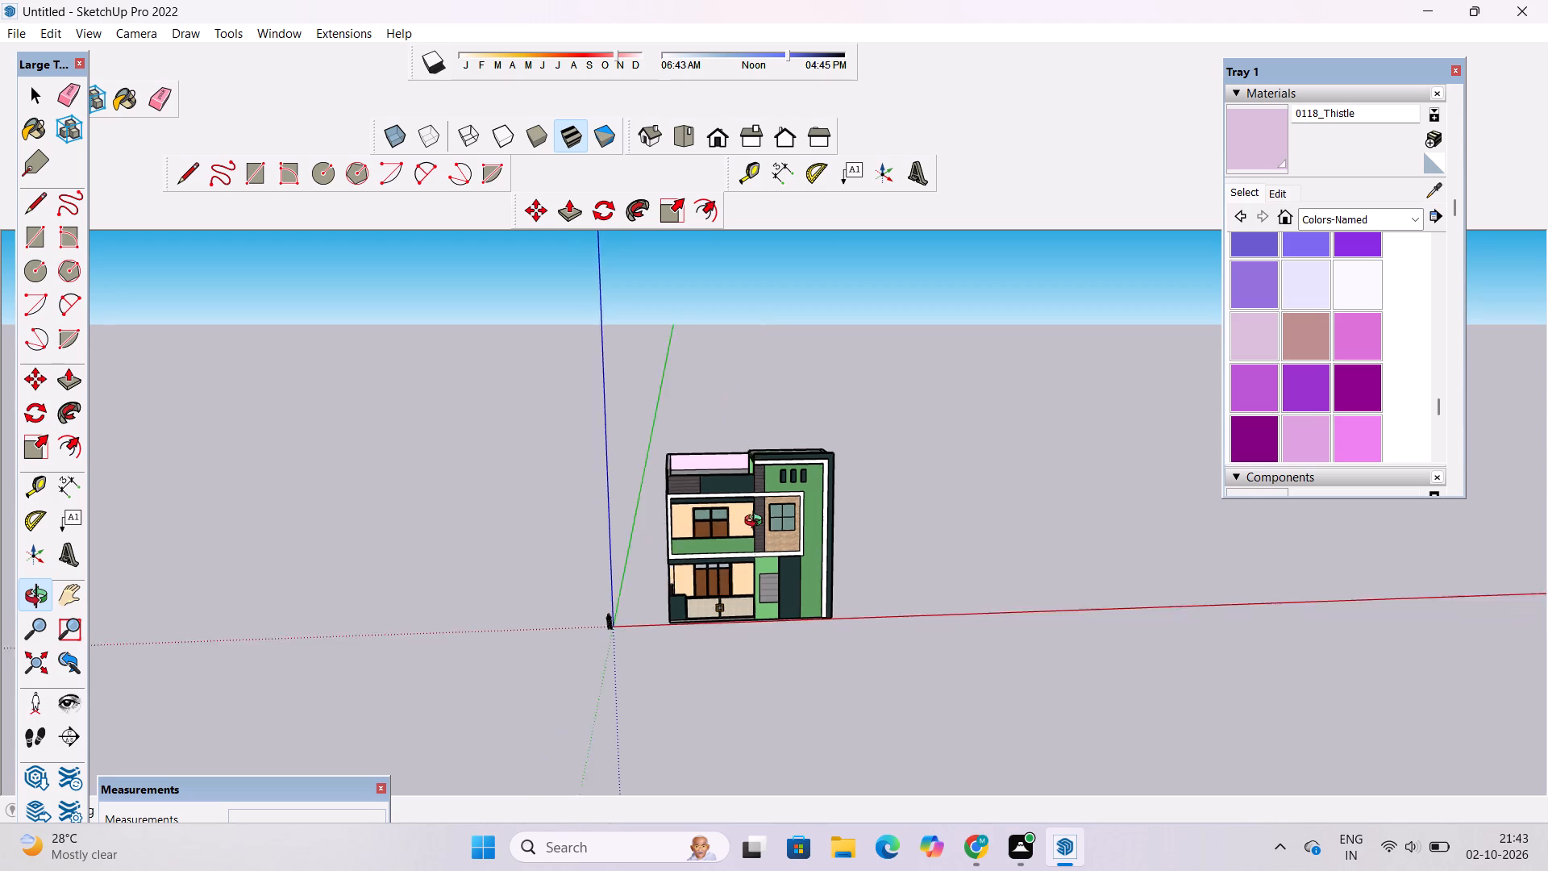
{"action": "left_click_drag", "start_coordinate": [757, 523], "coordinate": [989, 467]}
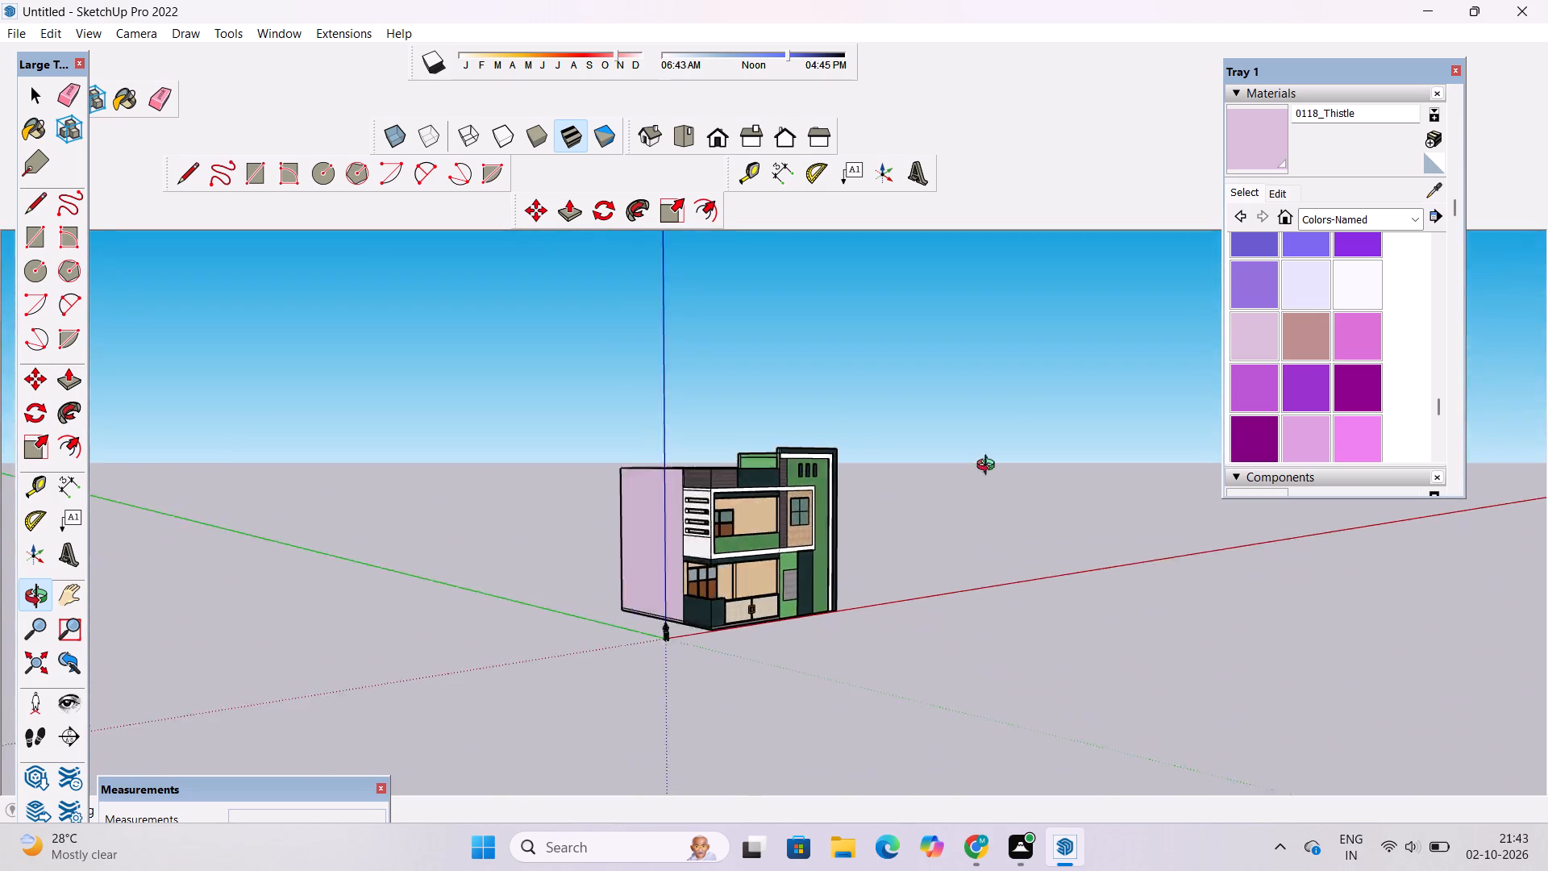
{"action": "left_click_drag", "start_coordinate": [989, 467], "coordinate": [414, 561]}
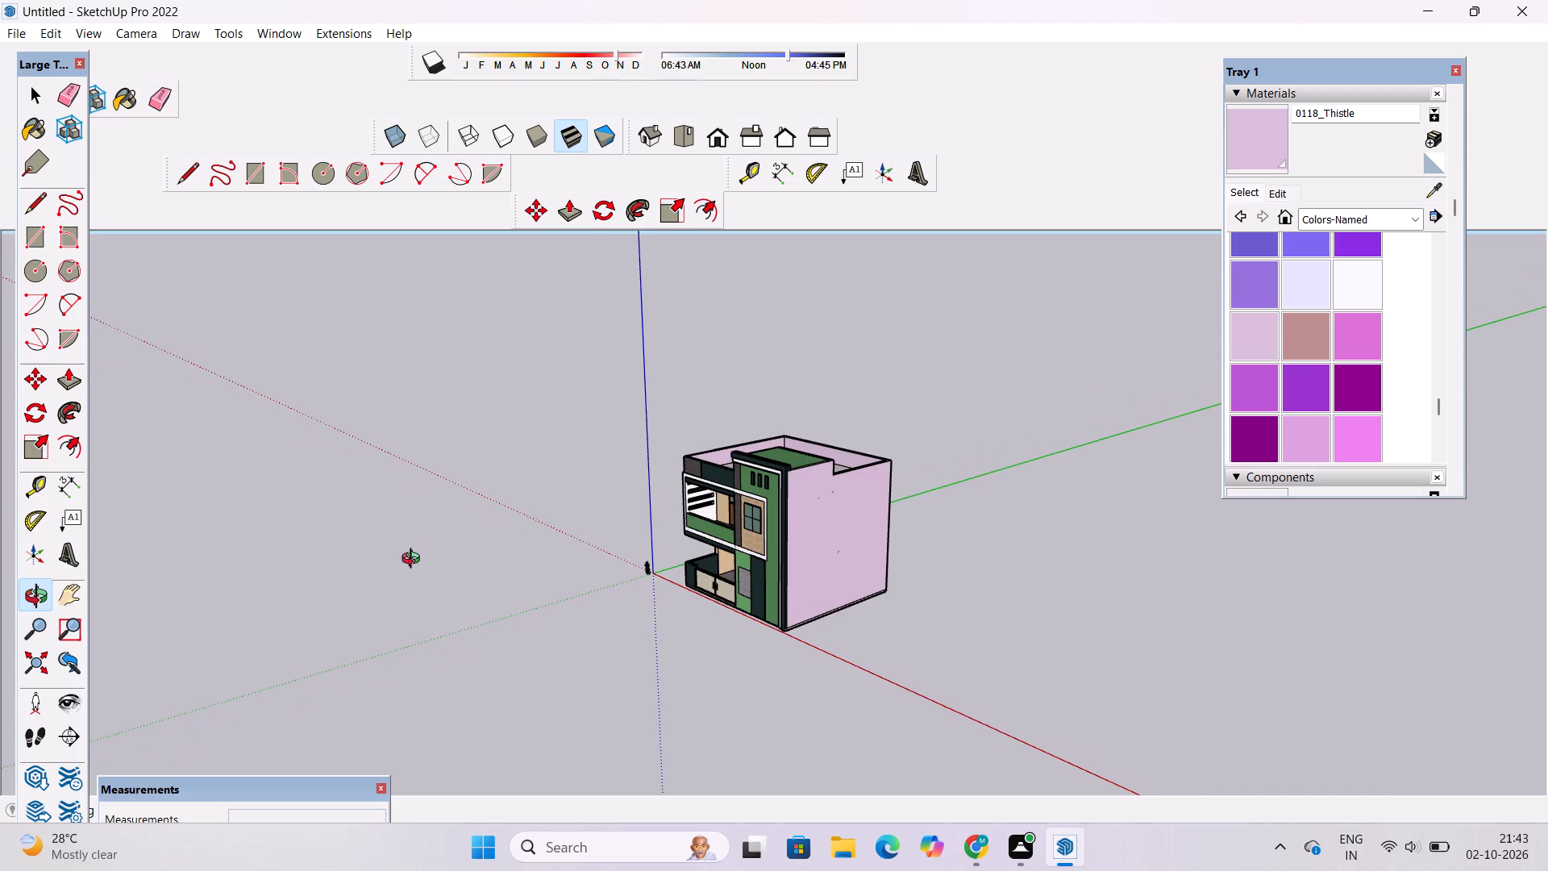
{"action": "left_click_drag", "start_coordinate": [414, 561], "coordinate": [702, 599]}
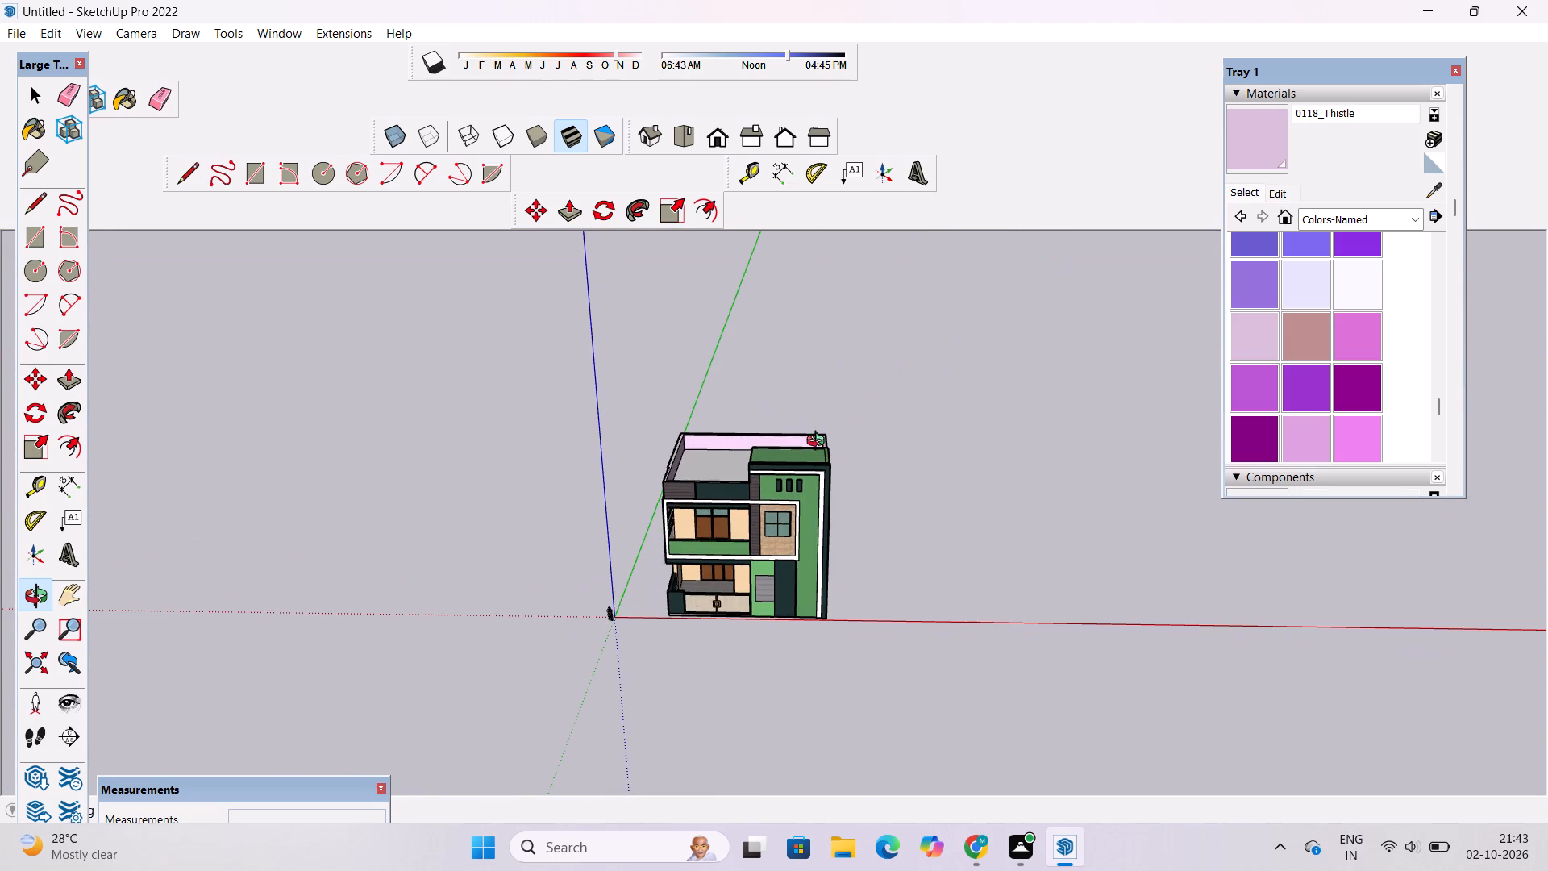
{"action": "left_click_drag", "start_coordinate": [819, 443], "coordinate": [1177, 353]}
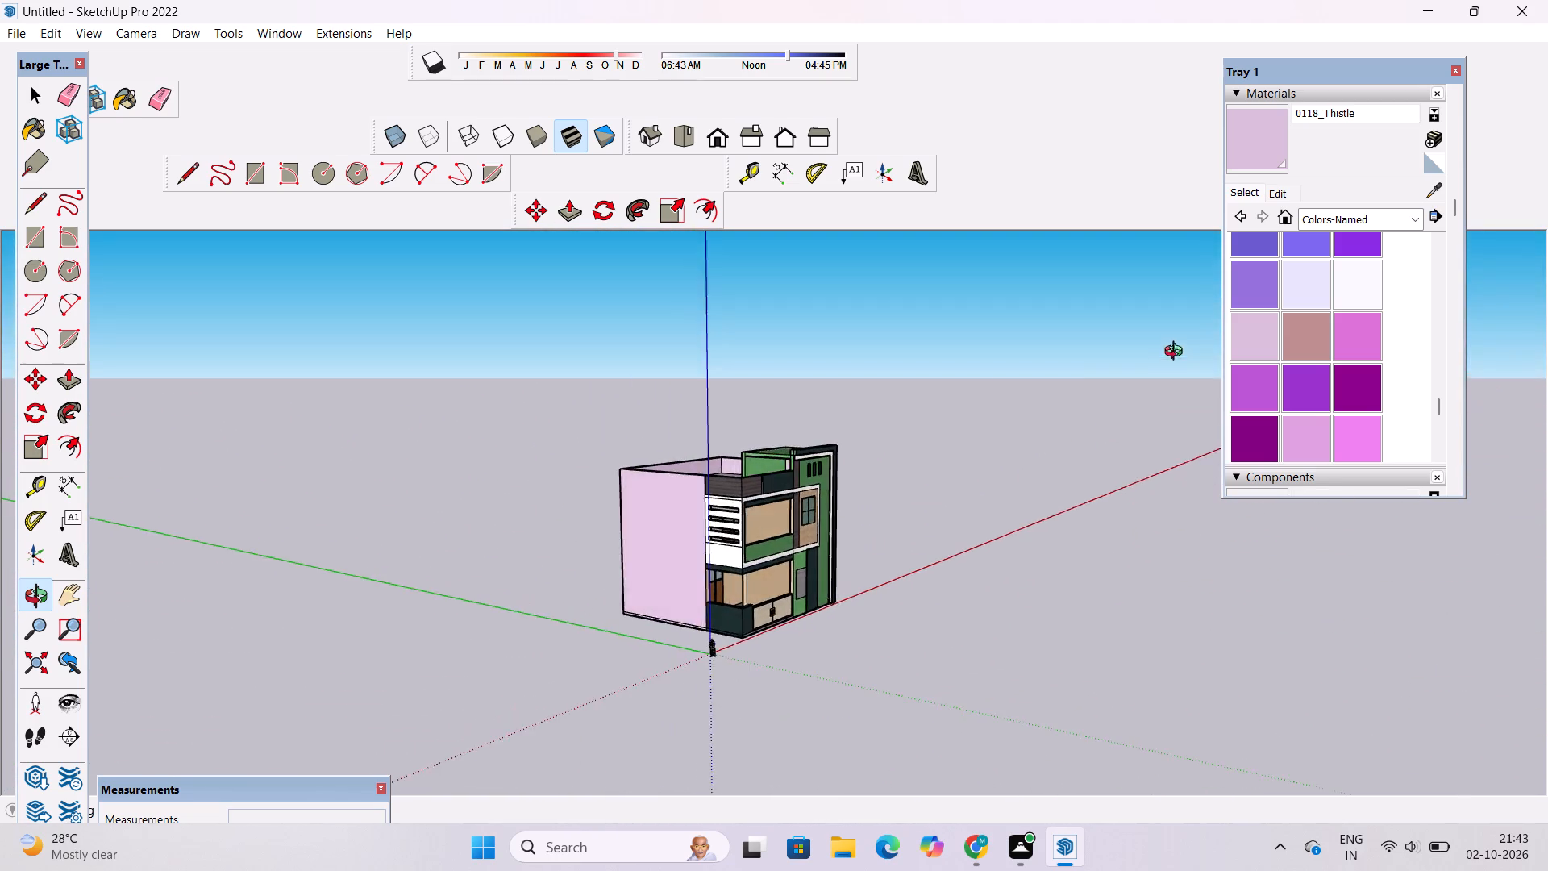
{"action": "left_click_drag", "start_coordinate": [1177, 353], "coordinate": [745, 464]}
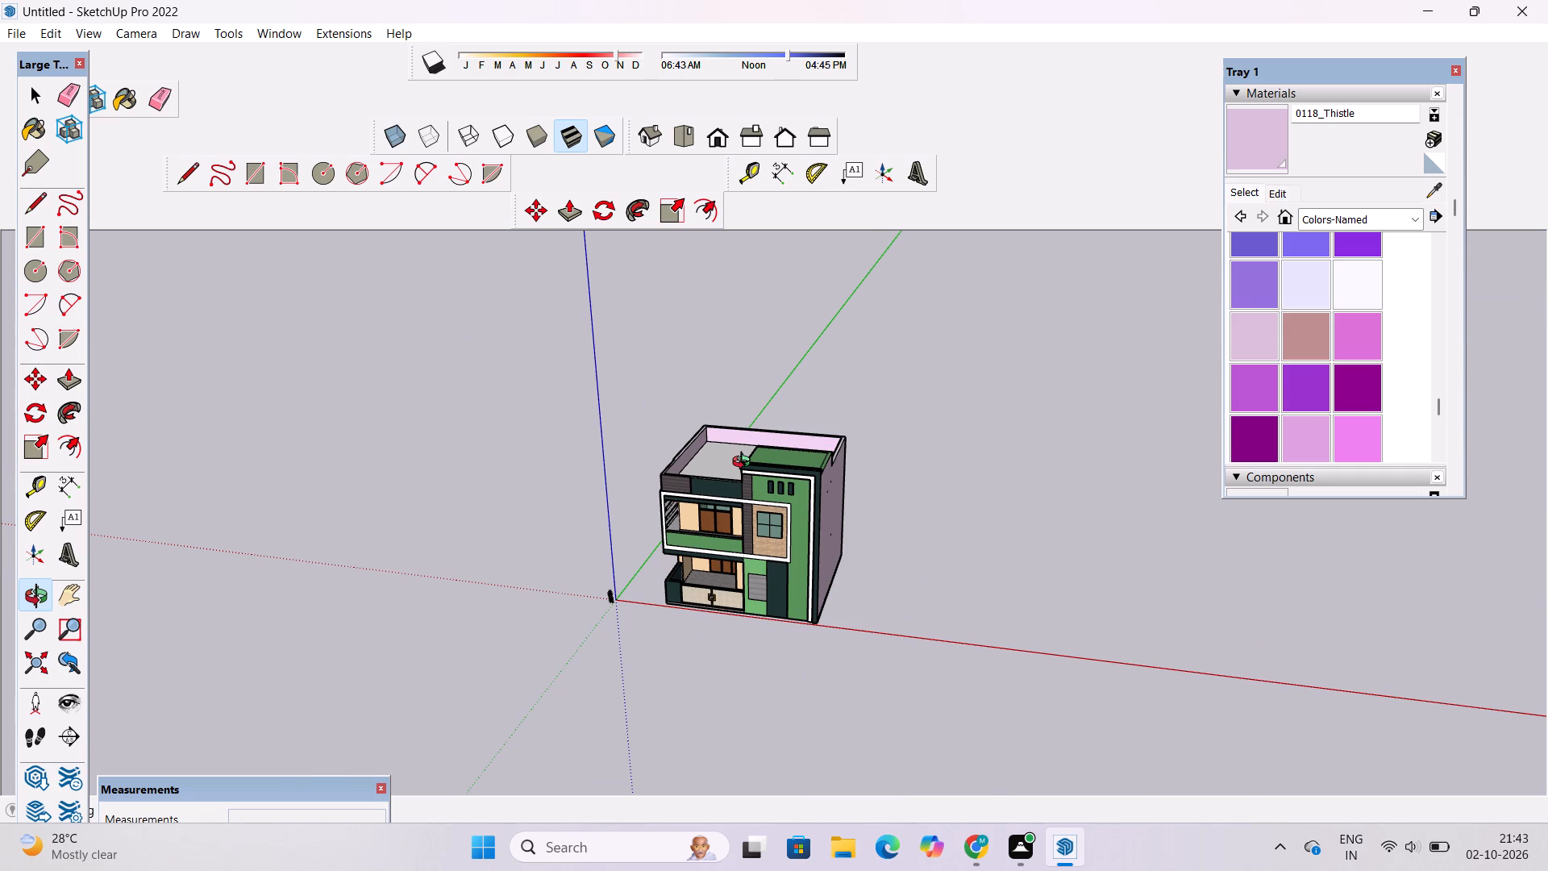
Erase the small stray edge marks on the thistle side wall beside the green front tower.
{"action": "scroll", "coordinate": [755, 585], "scroll_direction": "up", "scroll_amount": 5}
{"action": "scroll", "coordinate": [918, 453], "scroll_direction": "up", "scroll_amount": 3}
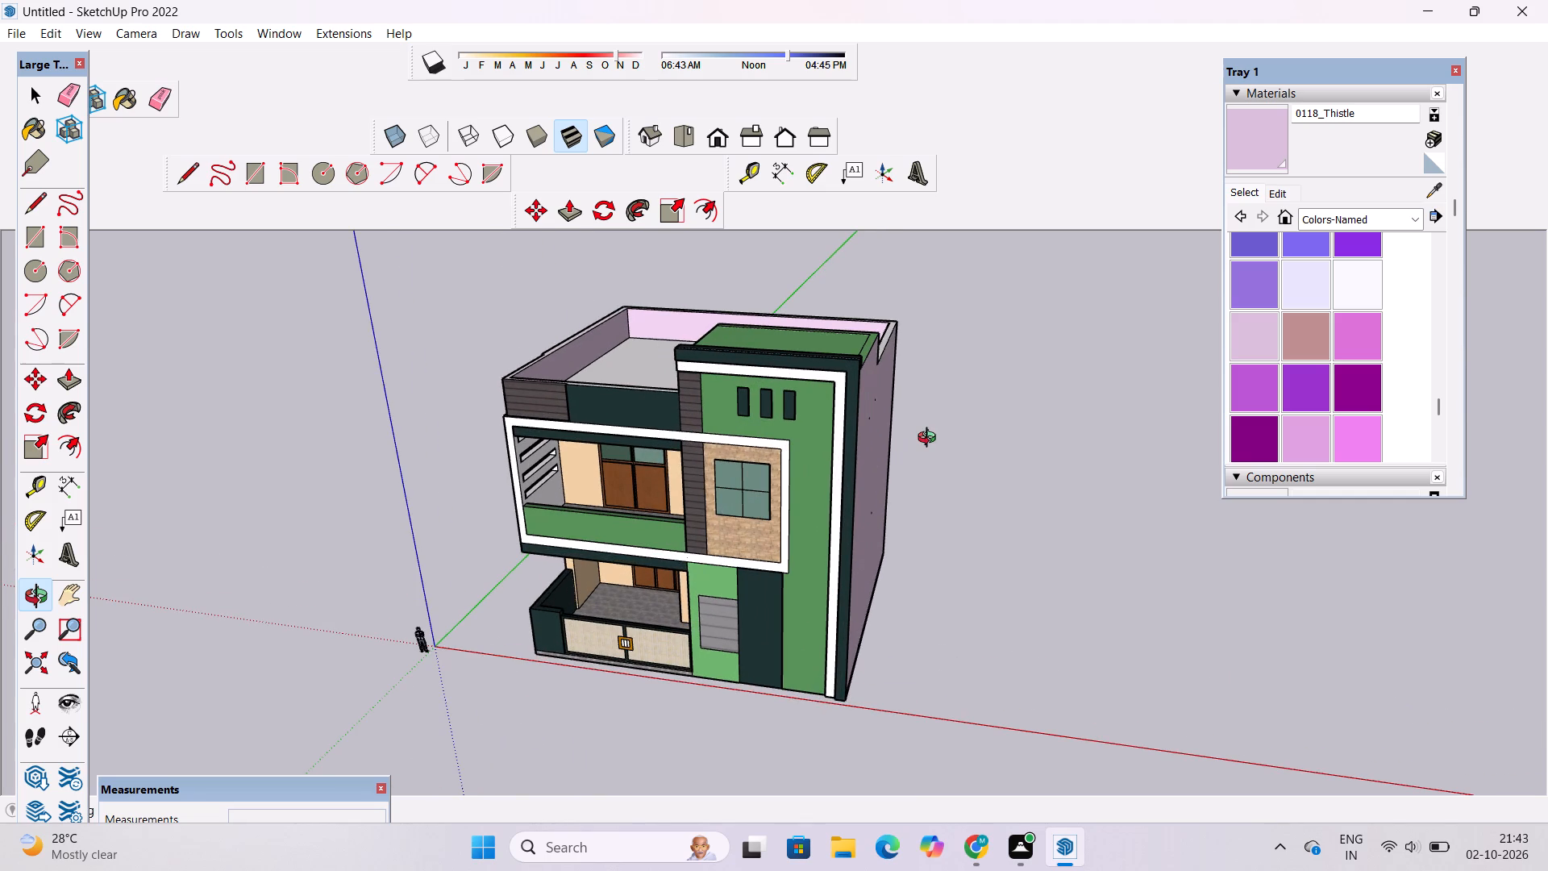
{"action": "key", "text": "e"}
{"action": "scroll", "coordinate": [868, 415], "scroll_direction": "up", "scroll_amount": 2}
{"action": "left_click_drag", "start_coordinate": [869, 412], "coordinate": [873, 427]}
{"action": "left_click_drag", "start_coordinate": [877, 383], "coordinate": [877, 394]}
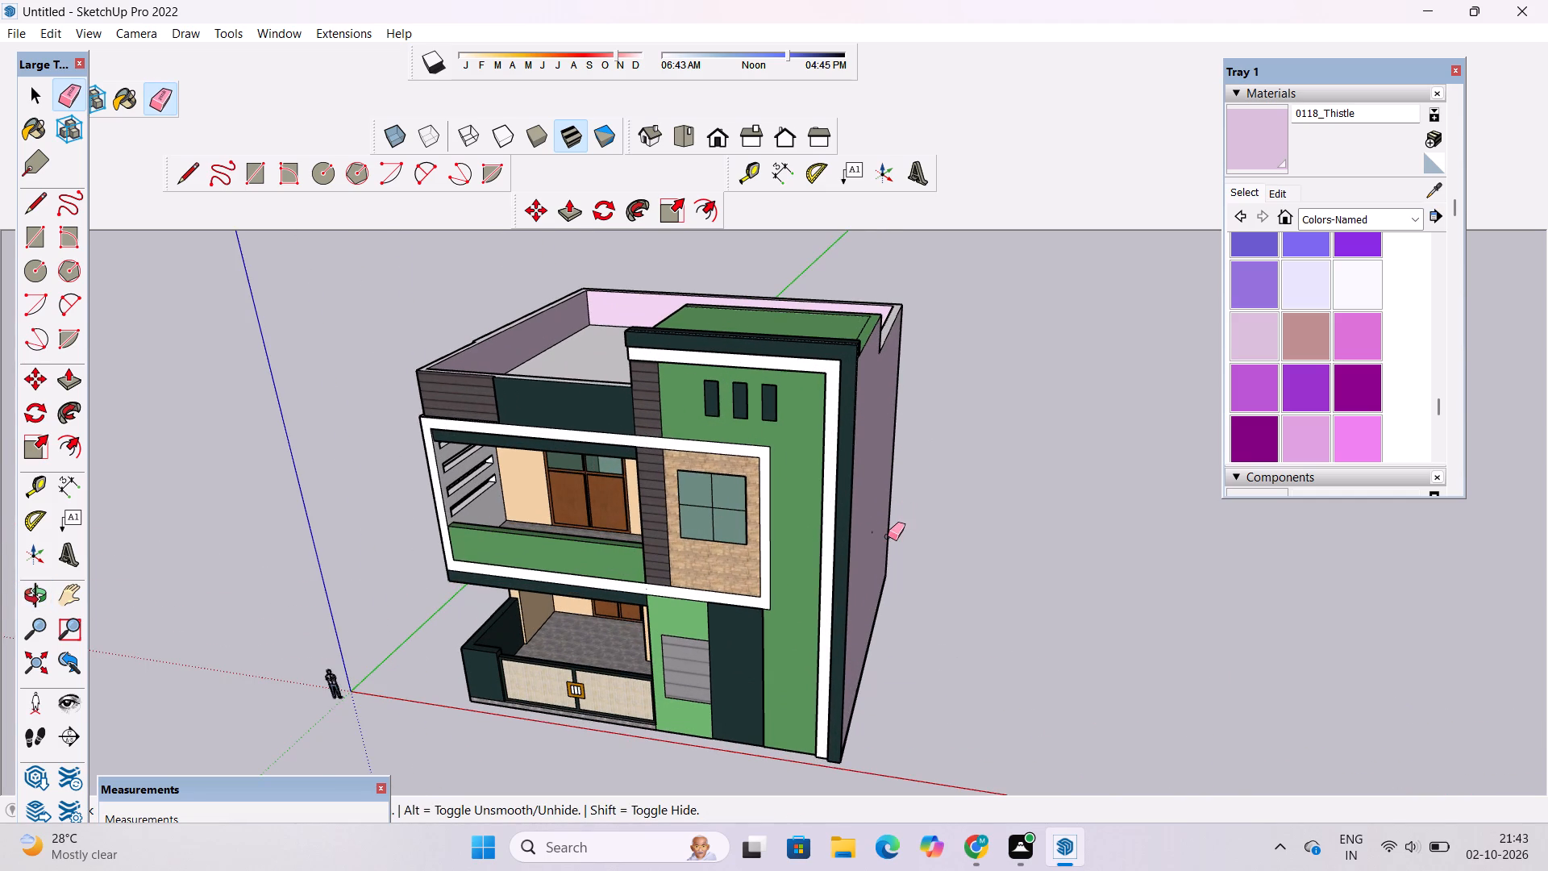
{"action": "left_click_drag", "start_coordinate": [875, 526], "coordinate": [872, 543]}
{"action": "left_click_drag", "start_coordinate": [871, 513], "coordinate": [880, 538]}
{"action": "scroll", "coordinate": [878, 533], "scroll_direction": "up", "scroll_amount": 8}
{"action": "left_click_drag", "start_coordinate": [870, 515], "coordinate": [865, 538]}
{"action": "left_click_drag", "start_coordinate": [855, 540], "coordinate": [844, 550]}
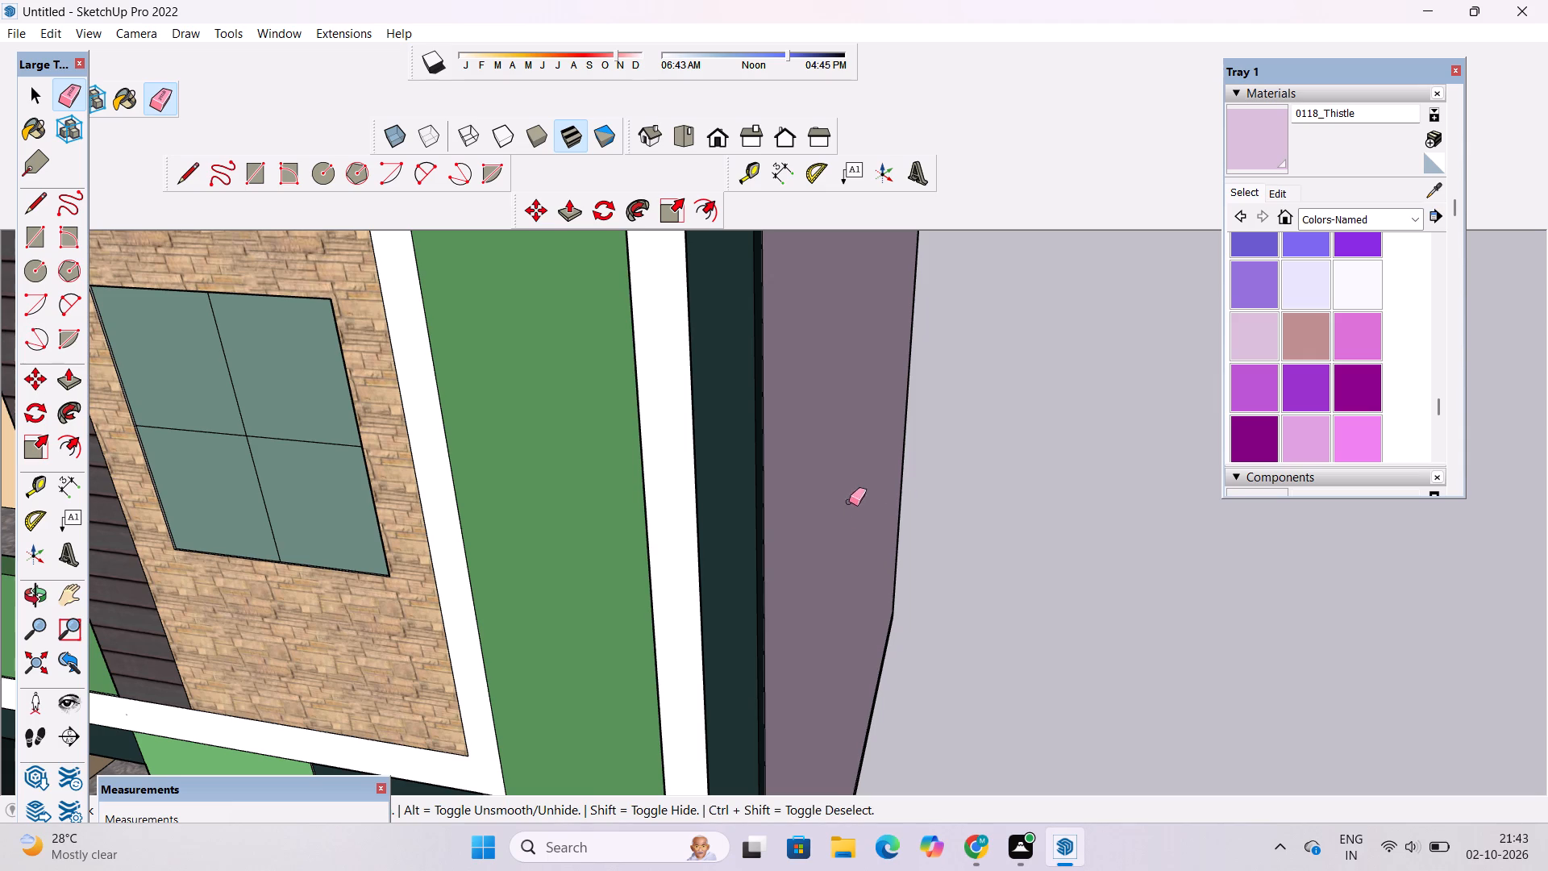
{"action": "left_click_drag", "start_coordinate": [849, 502], "coordinate": [838, 521]}
{"action": "left_click_drag", "start_coordinate": [793, 442], "coordinate": [798, 461]}
{"action": "left_click_drag", "start_coordinate": [801, 448], "coordinate": [805, 476]}
{"action": "scroll", "coordinate": [808, 475], "scroll_direction": "down", "scroll_amount": 12}
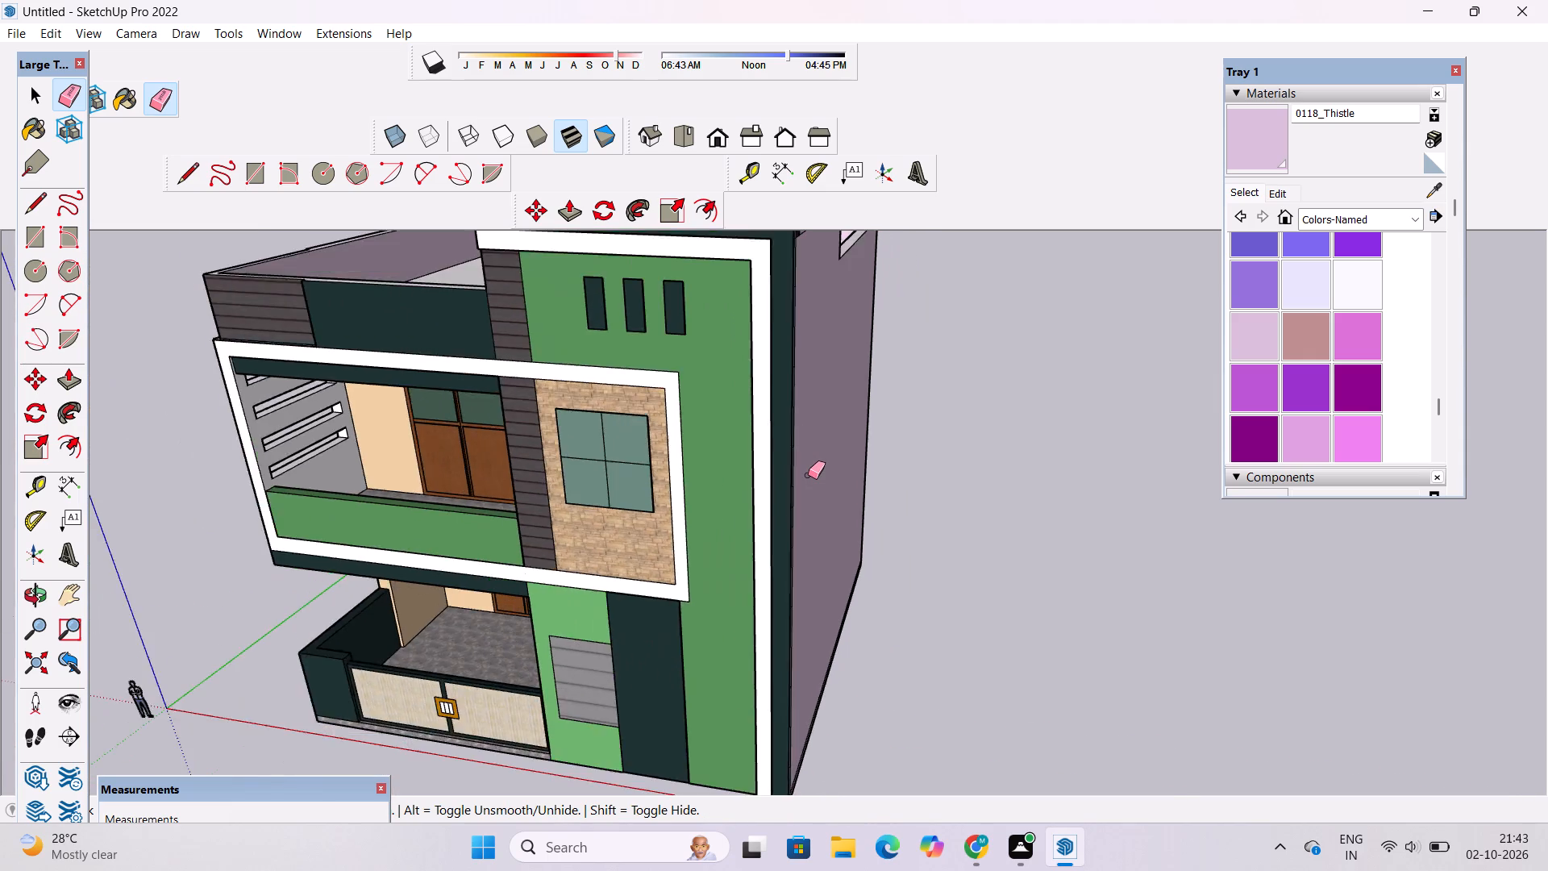
{"action": "scroll", "coordinate": [808, 475], "scroll_direction": "down", "scroll_amount": 3}
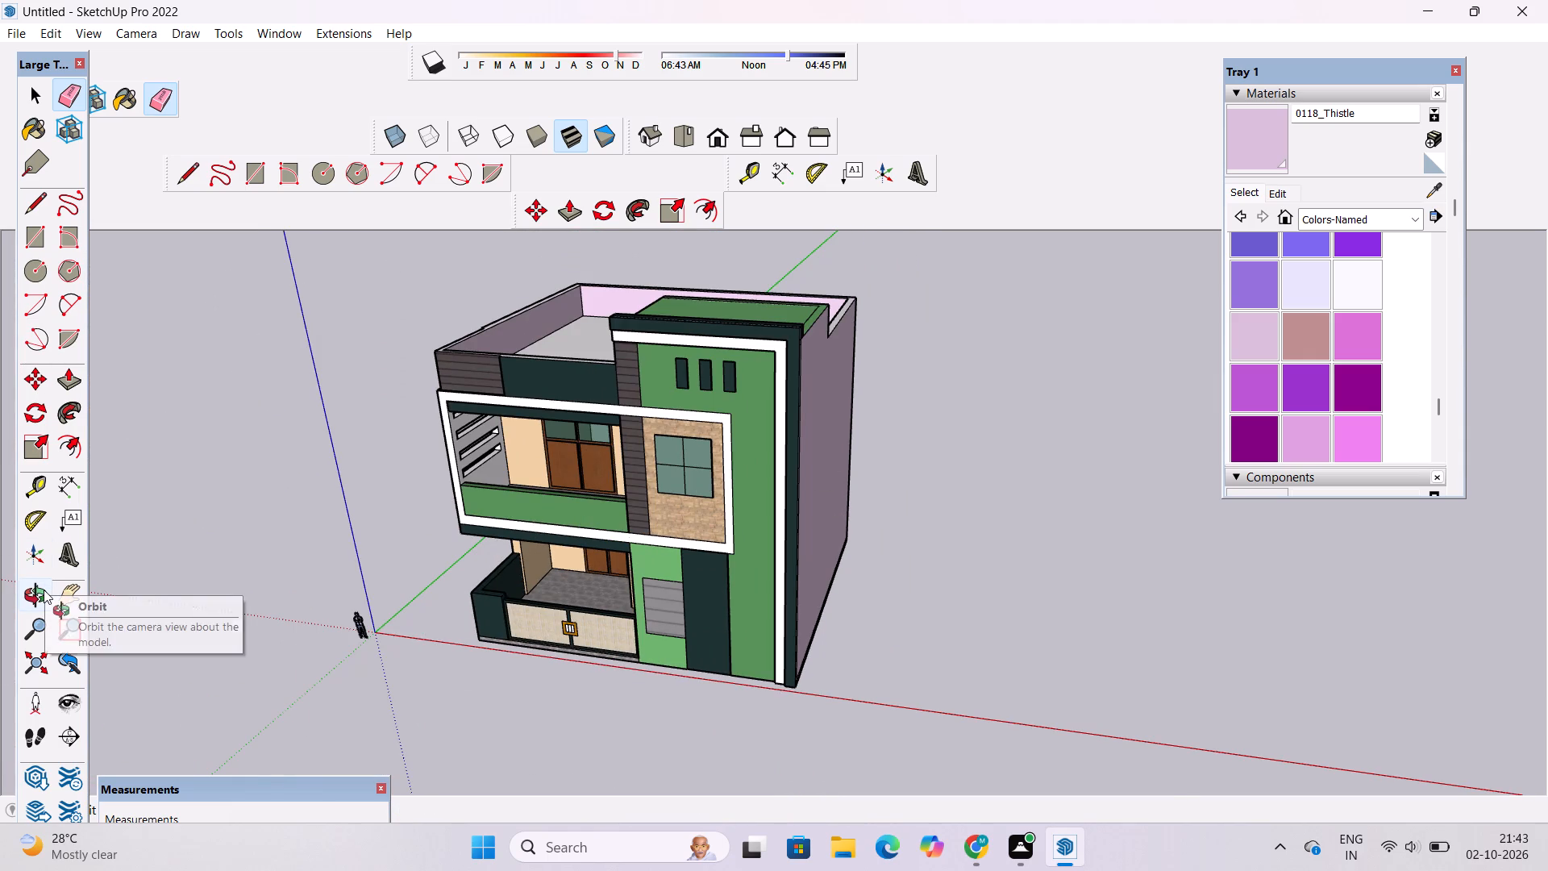
Examine the opposite thistle side wall and the slotted balcony side from a distance.
{"action": "left_click", "coordinate": [44, 590]}
{"action": "scroll", "coordinate": [477, 441], "scroll_direction": "down", "scroll_amount": 3}
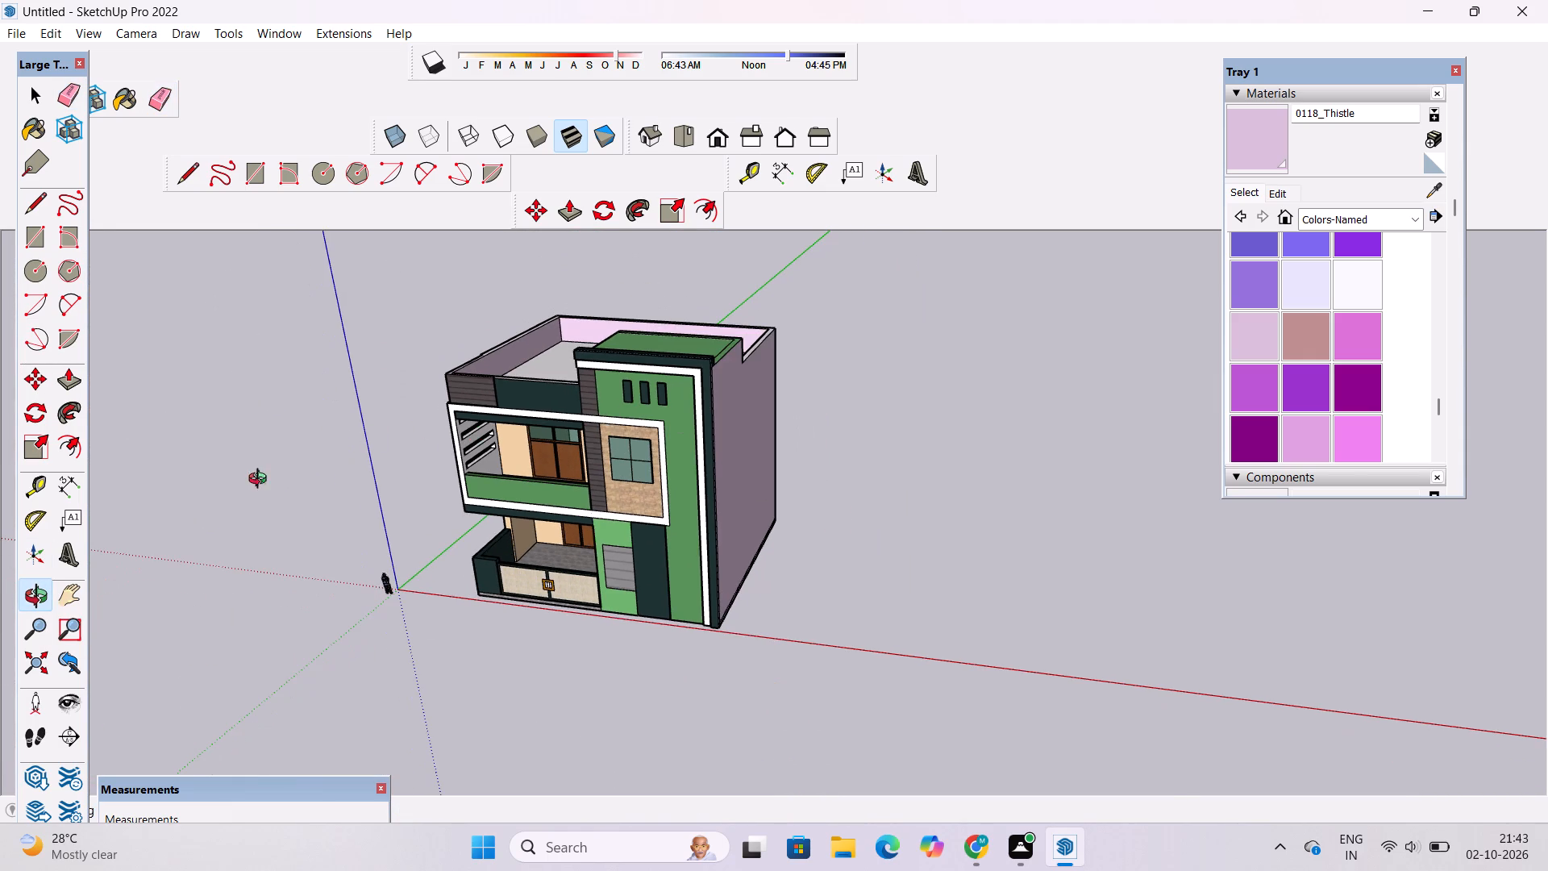
{"action": "left_click_drag", "start_coordinate": [258, 494], "coordinate": [976, 397]}
{"action": "scroll", "coordinate": [714, 435], "scroll_direction": "down", "scroll_amount": 5}
{"action": "left_click_drag", "start_coordinate": [1082, 486], "coordinate": [942, 486]}
{"action": "scroll", "coordinate": [877, 478], "scroll_direction": "down", "scroll_amount": 4}
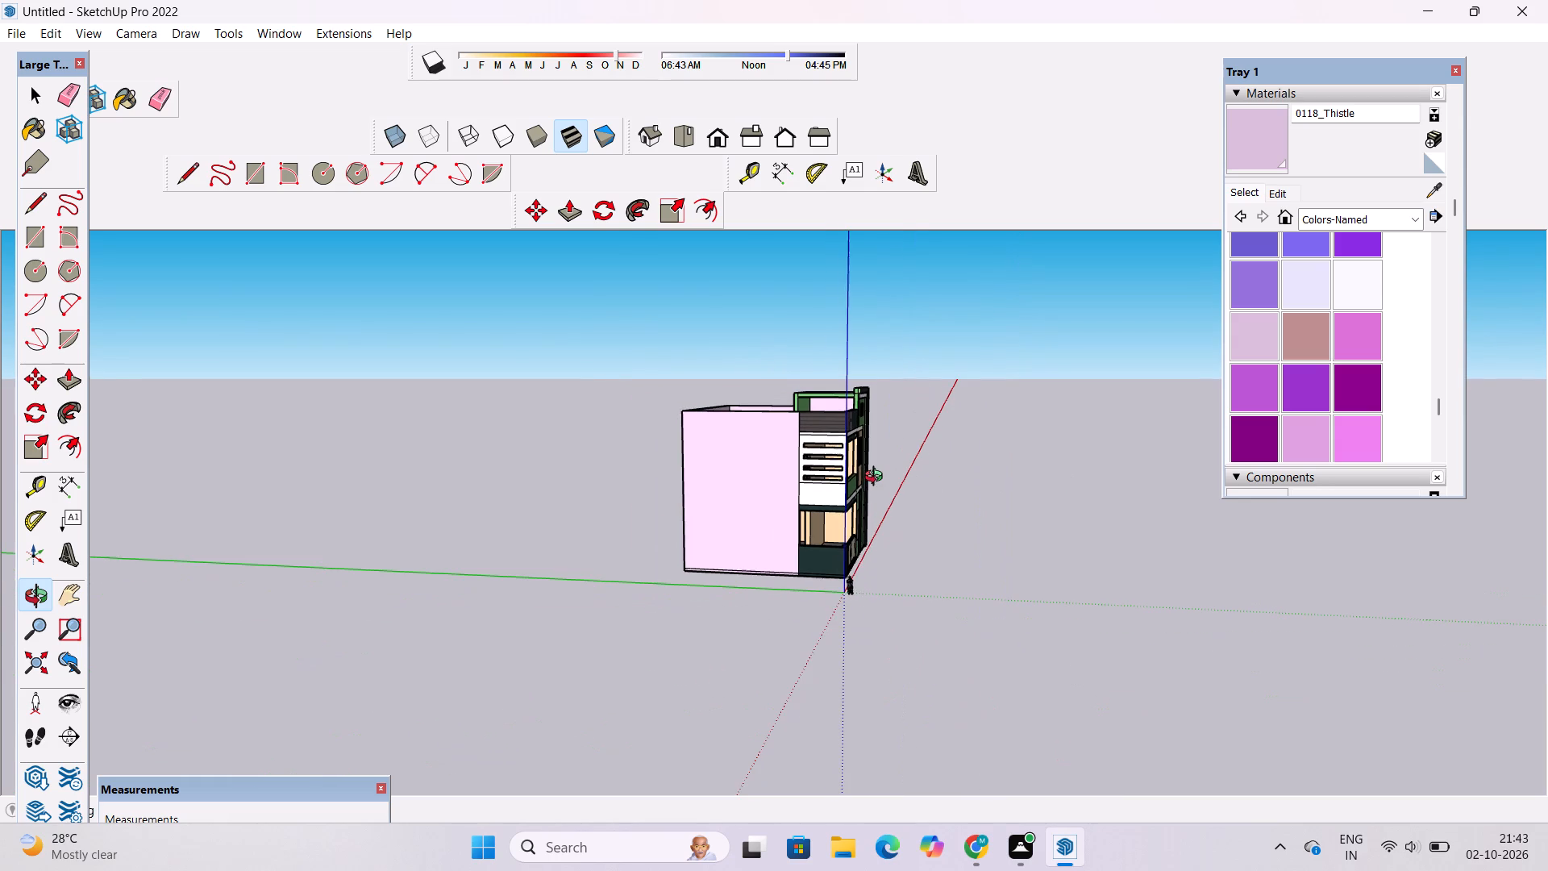
{"action": "scroll", "coordinate": [877, 477], "scroll_direction": "down", "scroll_amount": 3}
{"action": "left_click_drag", "start_coordinate": [1061, 484], "coordinate": [970, 487]}
Examine the front balconies up close, including their ceilings, the slotted side wall and the white frame.
{"action": "scroll", "coordinate": [872, 467], "scroll_direction": "up", "scroll_amount": 3}
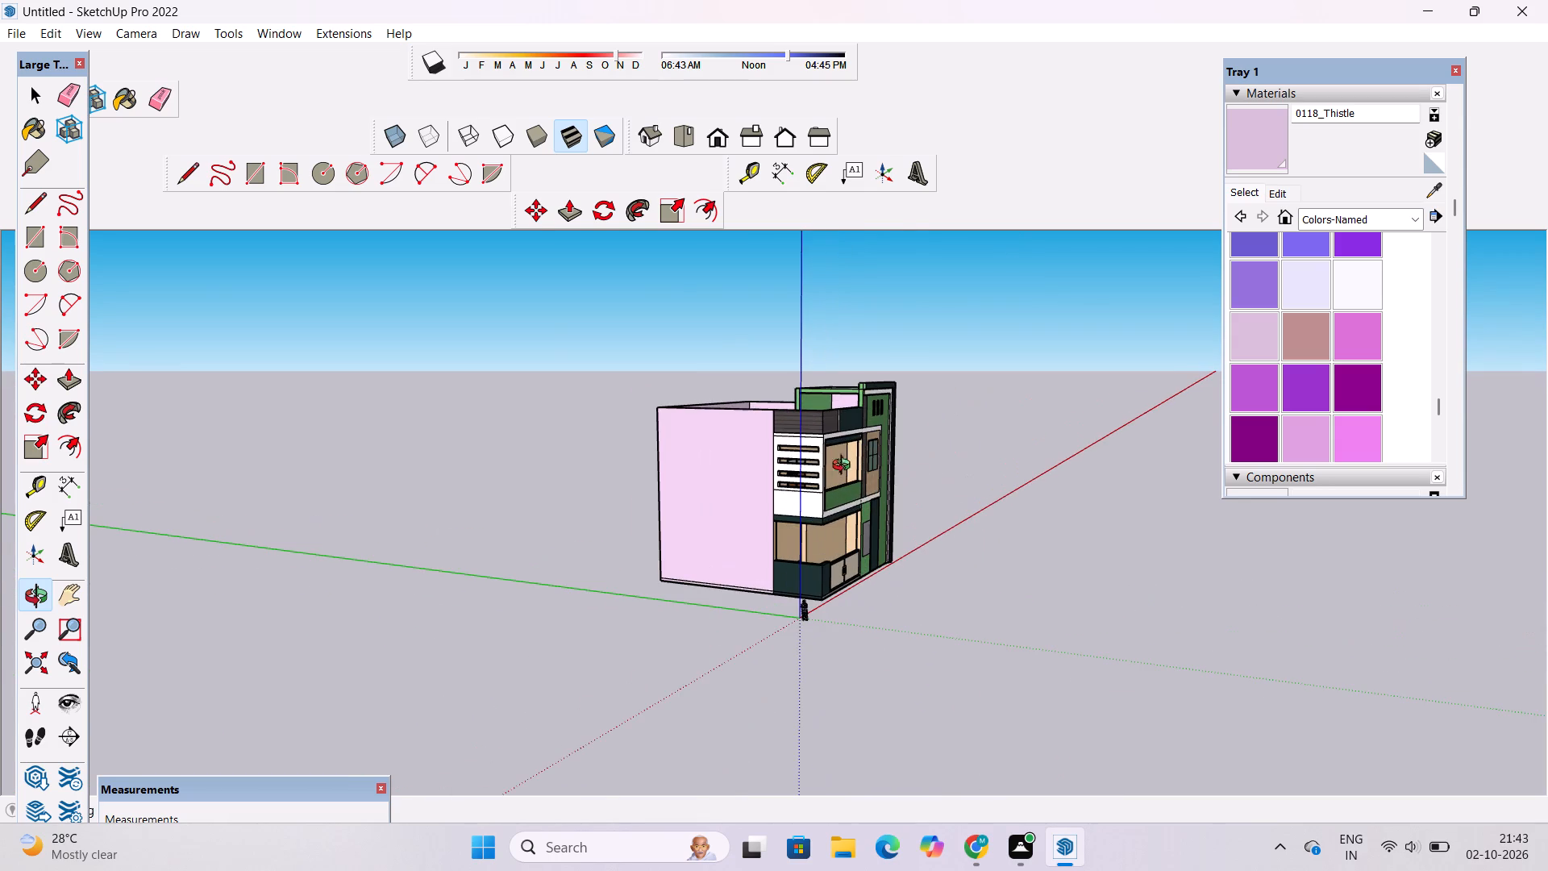
{"action": "scroll", "coordinate": [800, 456], "scroll_direction": "up", "scroll_amount": 11}
{"action": "left_click_drag", "start_coordinate": [915, 462], "coordinate": [631, 303]}
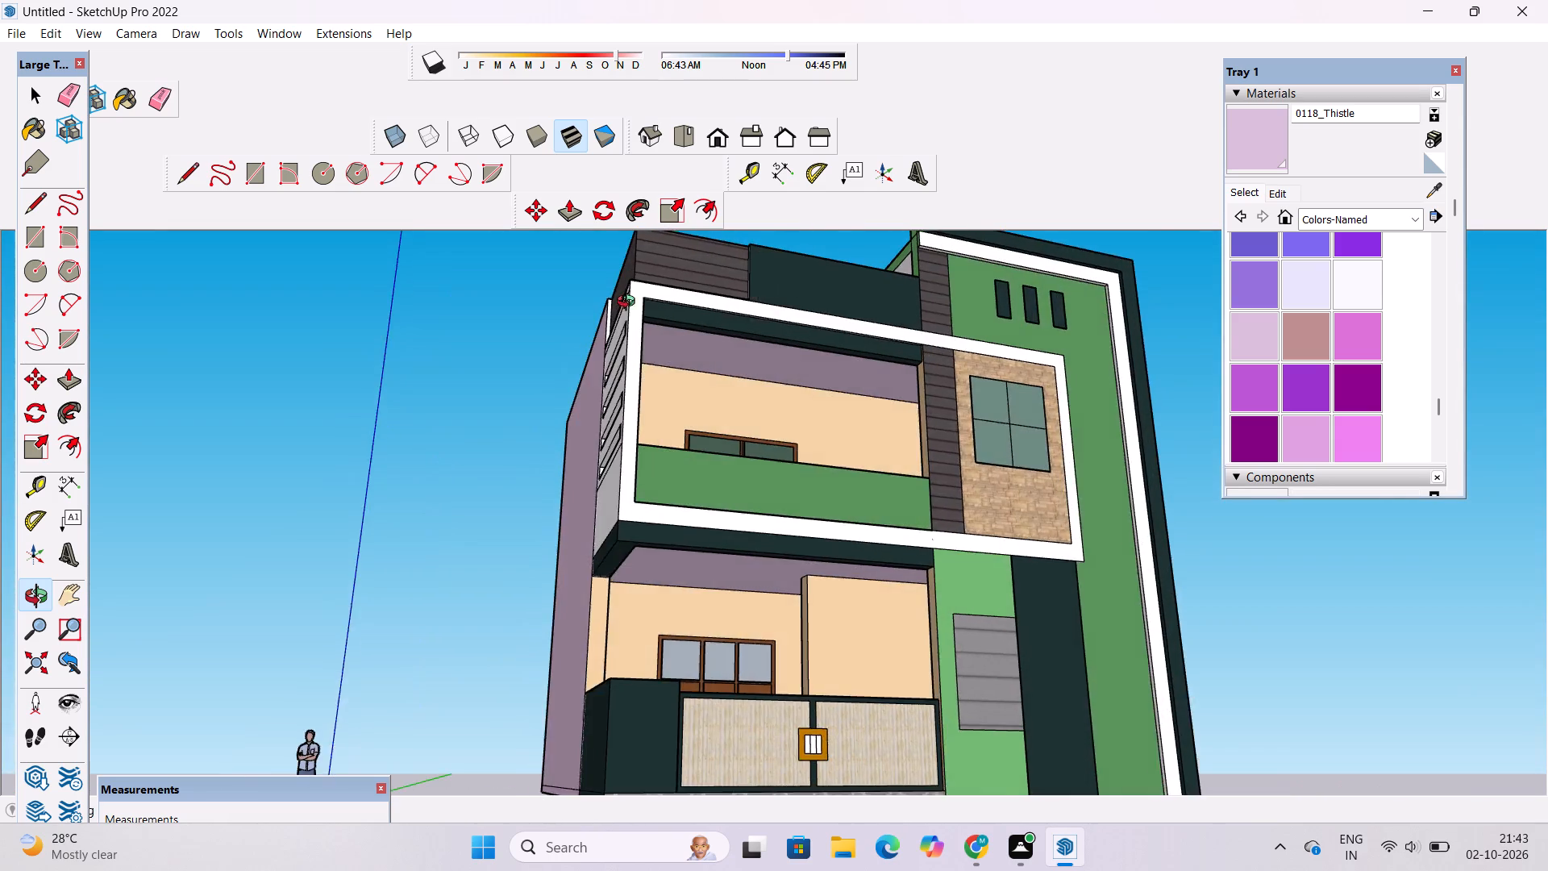
{"action": "scroll", "coordinate": [659, 290], "scroll_direction": "up", "scroll_amount": 5}
{"action": "left_click_drag", "start_coordinate": [755, 357], "coordinate": [472, 300]}
{"action": "scroll", "coordinate": [619, 411], "scroll_direction": "up", "scroll_amount": 8}
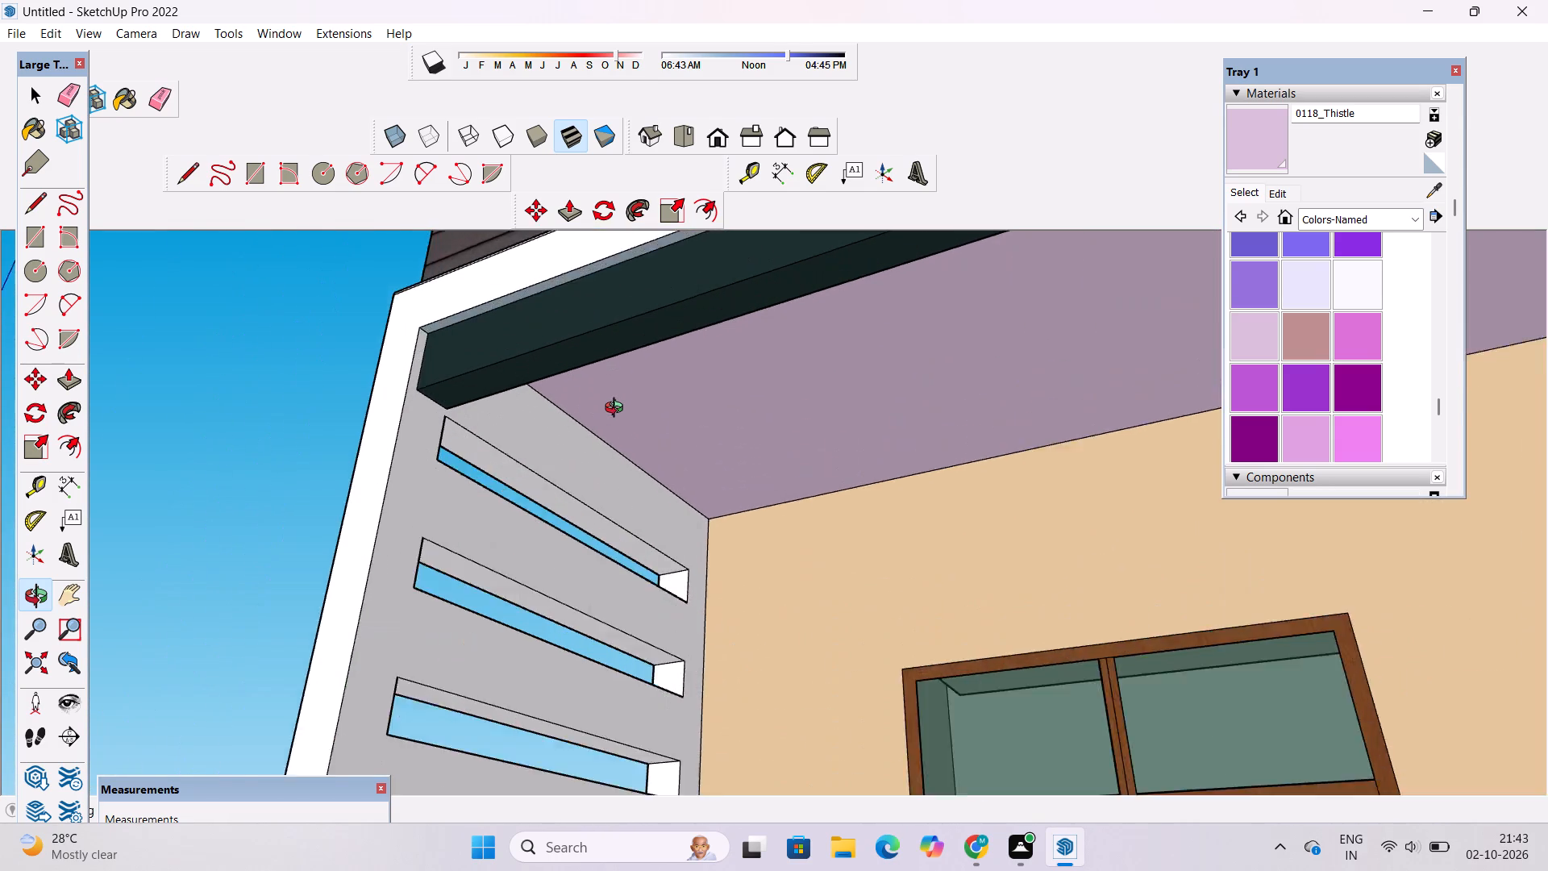
{"action": "scroll", "coordinate": [618, 410], "scroll_direction": "up", "scroll_amount": 2}
{"action": "left_click_drag", "start_coordinate": [675, 415], "coordinate": [502, 377]}
{"action": "scroll", "coordinate": [547, 346], "scroll_direction": "down", "scroll_amount": 11}
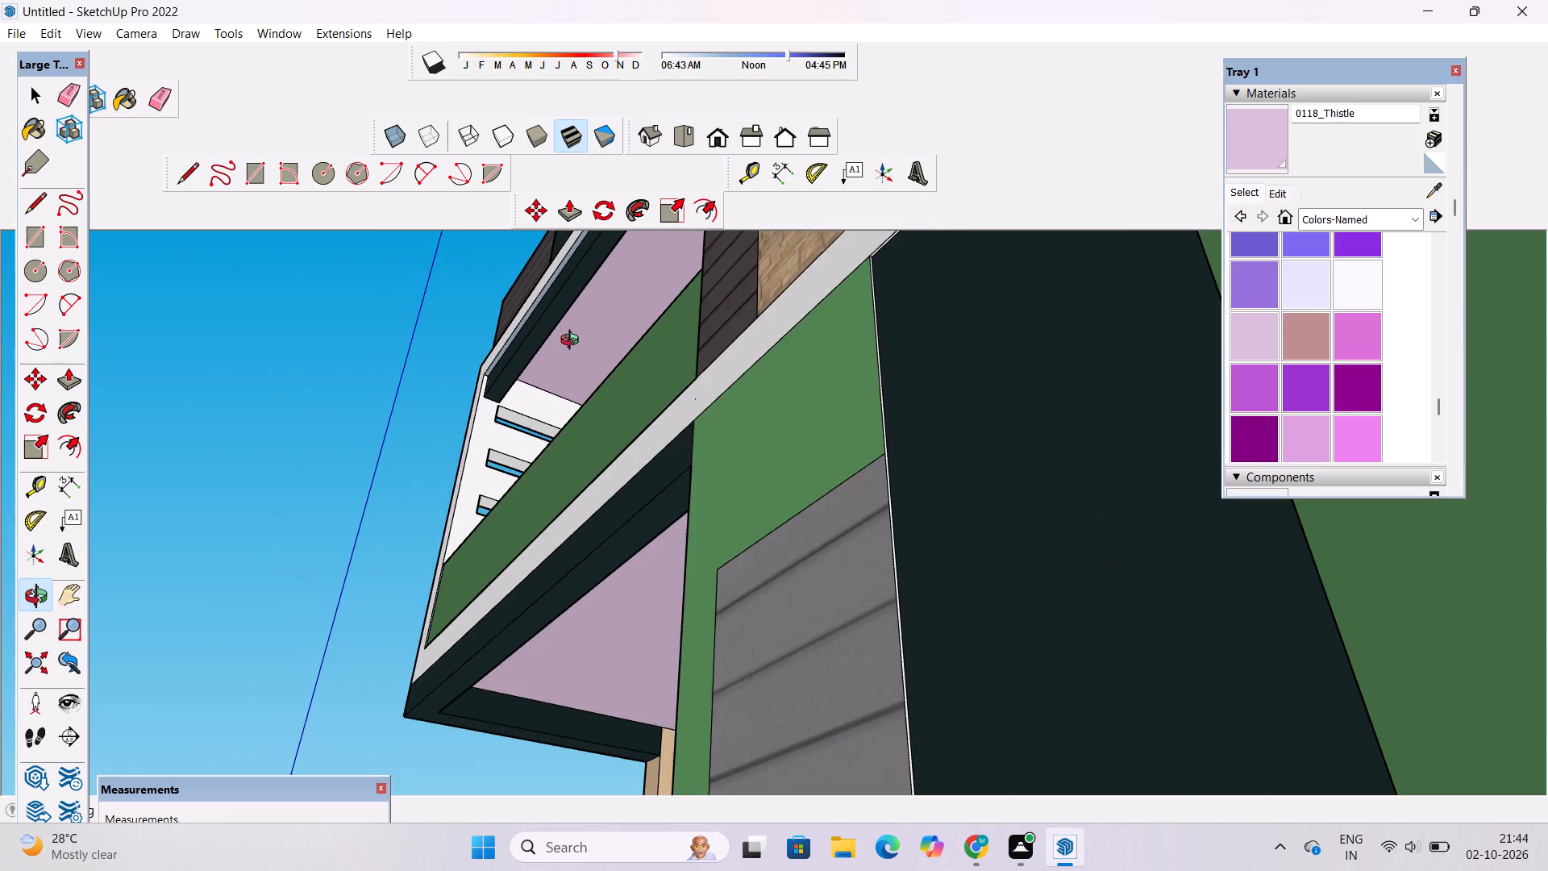
{"action": "left_click_drag", "start_coordinate": [593, 331], "coordinate": [794, 508]}
{"action": "scroll", "coordinate": [794, 506], "scroll_direction": "down", "scroll_amount": 6}
{"action": "left_click_drag", "start_coordinate": [660, 448], "coordinate": [1015, 418]}
{"action": "scroll", "coordinate": [1014, 405], "scroll_direction": "up", "scroll_amount": 3}
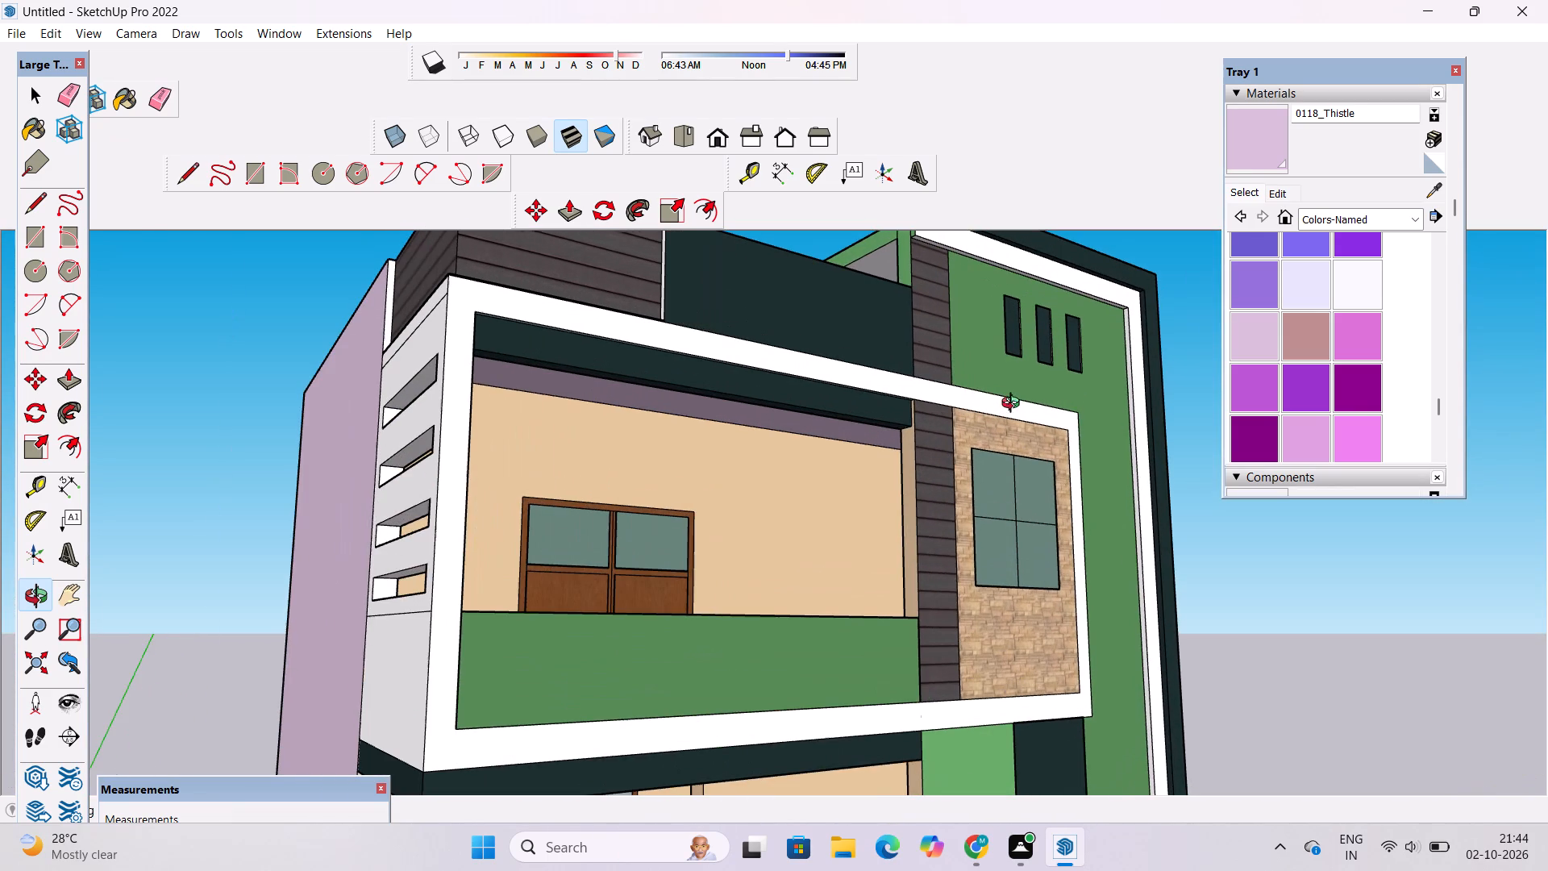
{"action": "scroll", "coordinate": [1014, 405], "scroll_direction": "up", "scroll_amount": 1}
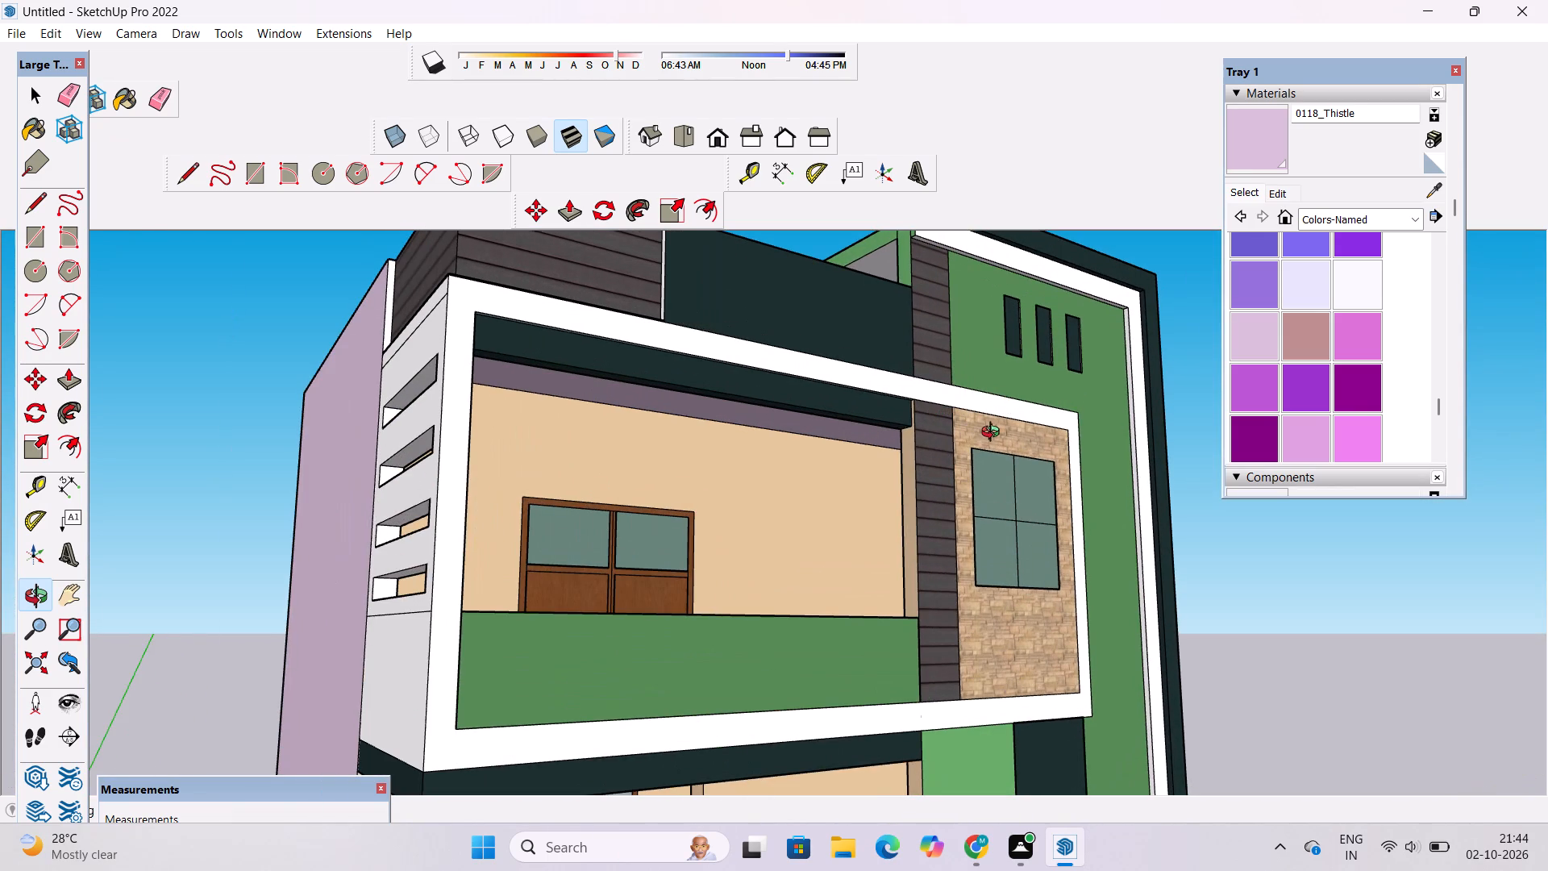
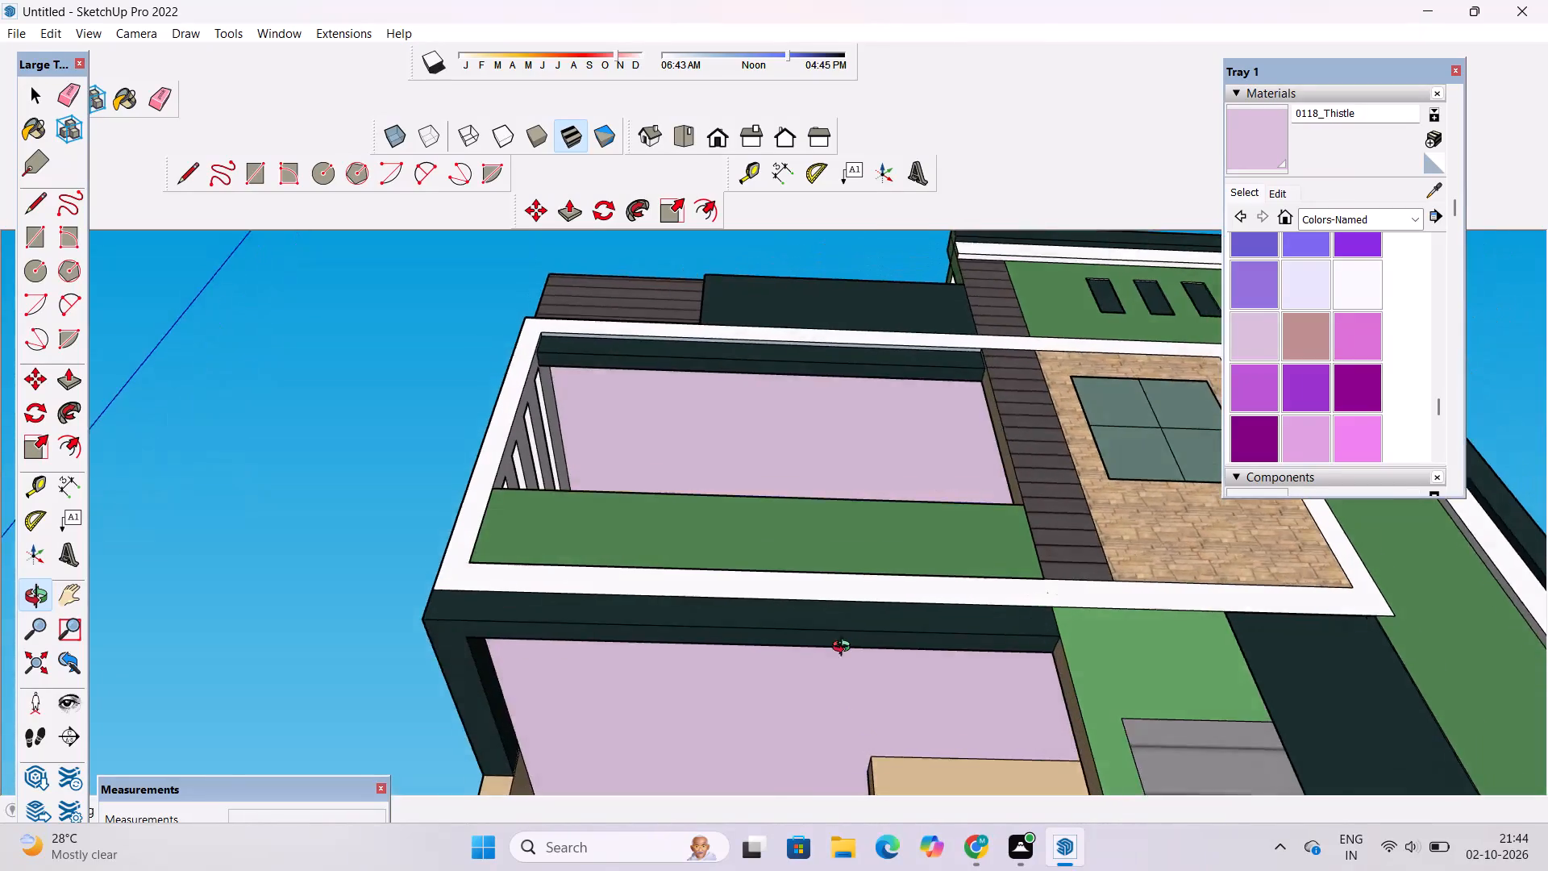
Measure the height of the dark green wall block beside the front gate, from the stone plinth to its top edge, using Dimension.
{"action": "scroll", "coordinate": [817, 567], "scroll_direction": "down", "scroll_amount": 5}
{"action": "left_click_drag", "start_coordinate": [818, 567], "coordinate": [810, 733]}
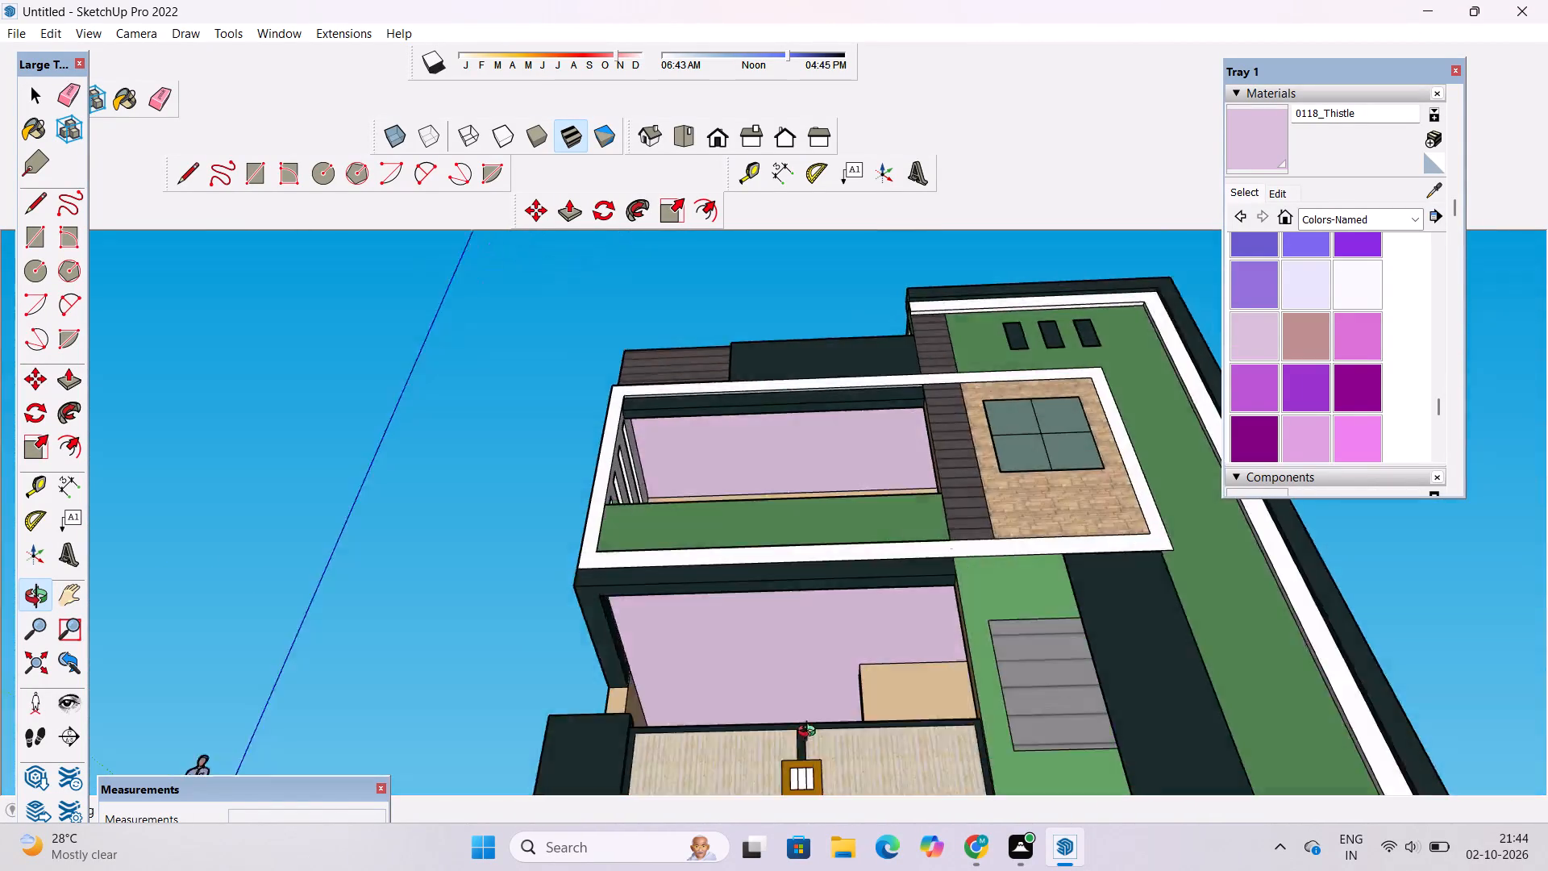
{"action": "left_click_drag", "start_coordinate": [810, 733], "coordinate": [818, 841]}
{"action": "scroll", "coordinate": [825, 470], "scroll_direction": "down", "scroll_amount": 7}
{"action": "left_click_drag", "start_coordinate": [830, 529], "coordinate": [863, 736]}
{"action": "scroll", "coordinate": [1006, 424], "scroll_direction": "up", "scroll_amount": 3}
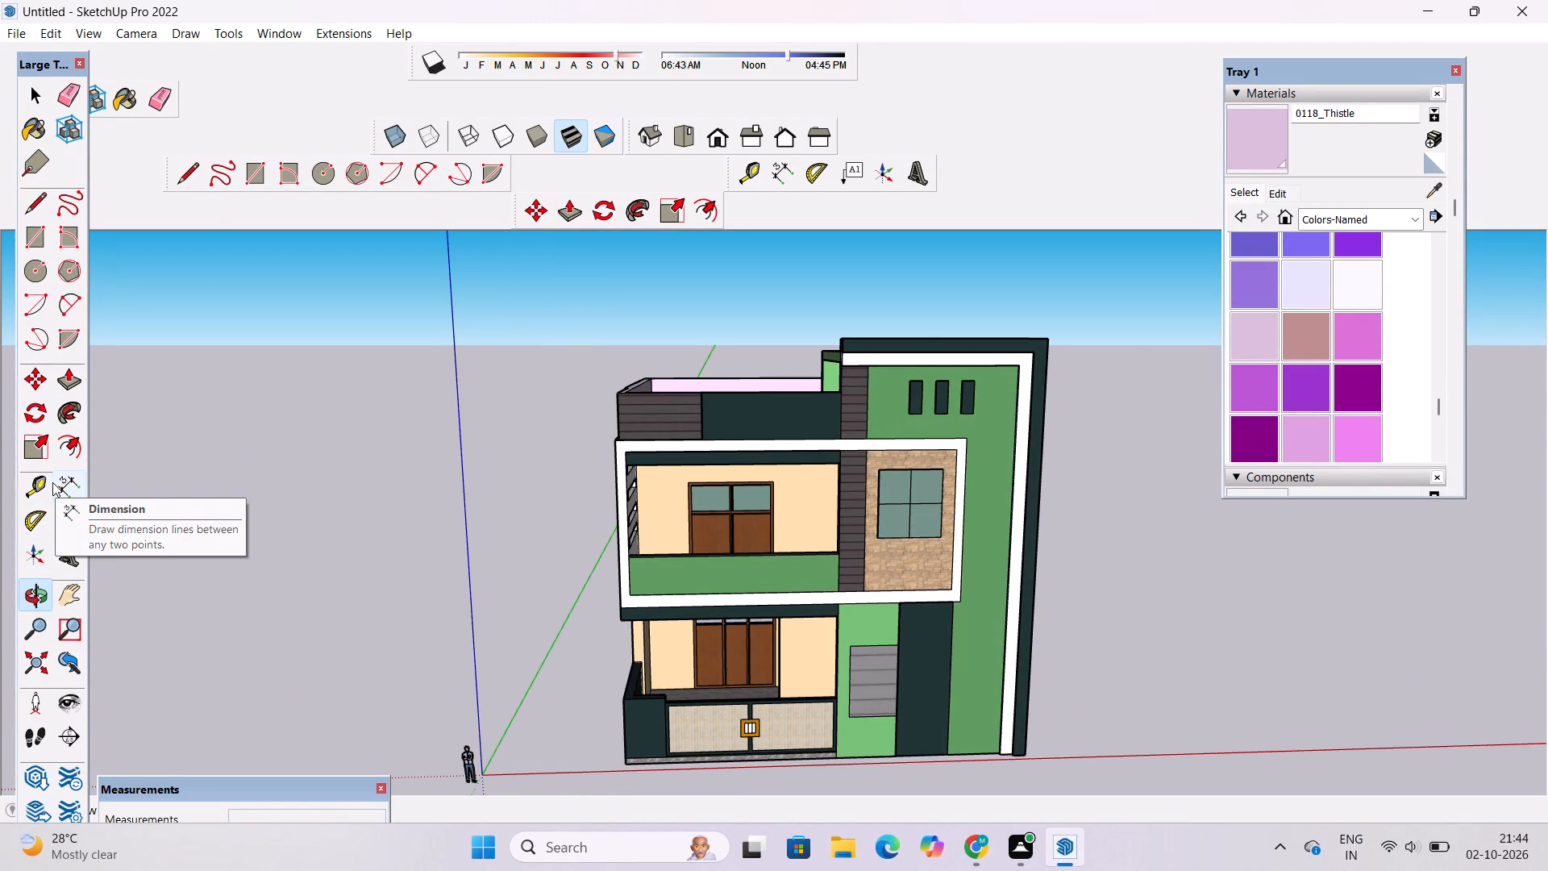
{"action": "left_click", "coordinate": [72, 490]}
{"action": "scroll", "coordinate": [529, 498], "scroll_direction": "down", "scroll_amount": 5}
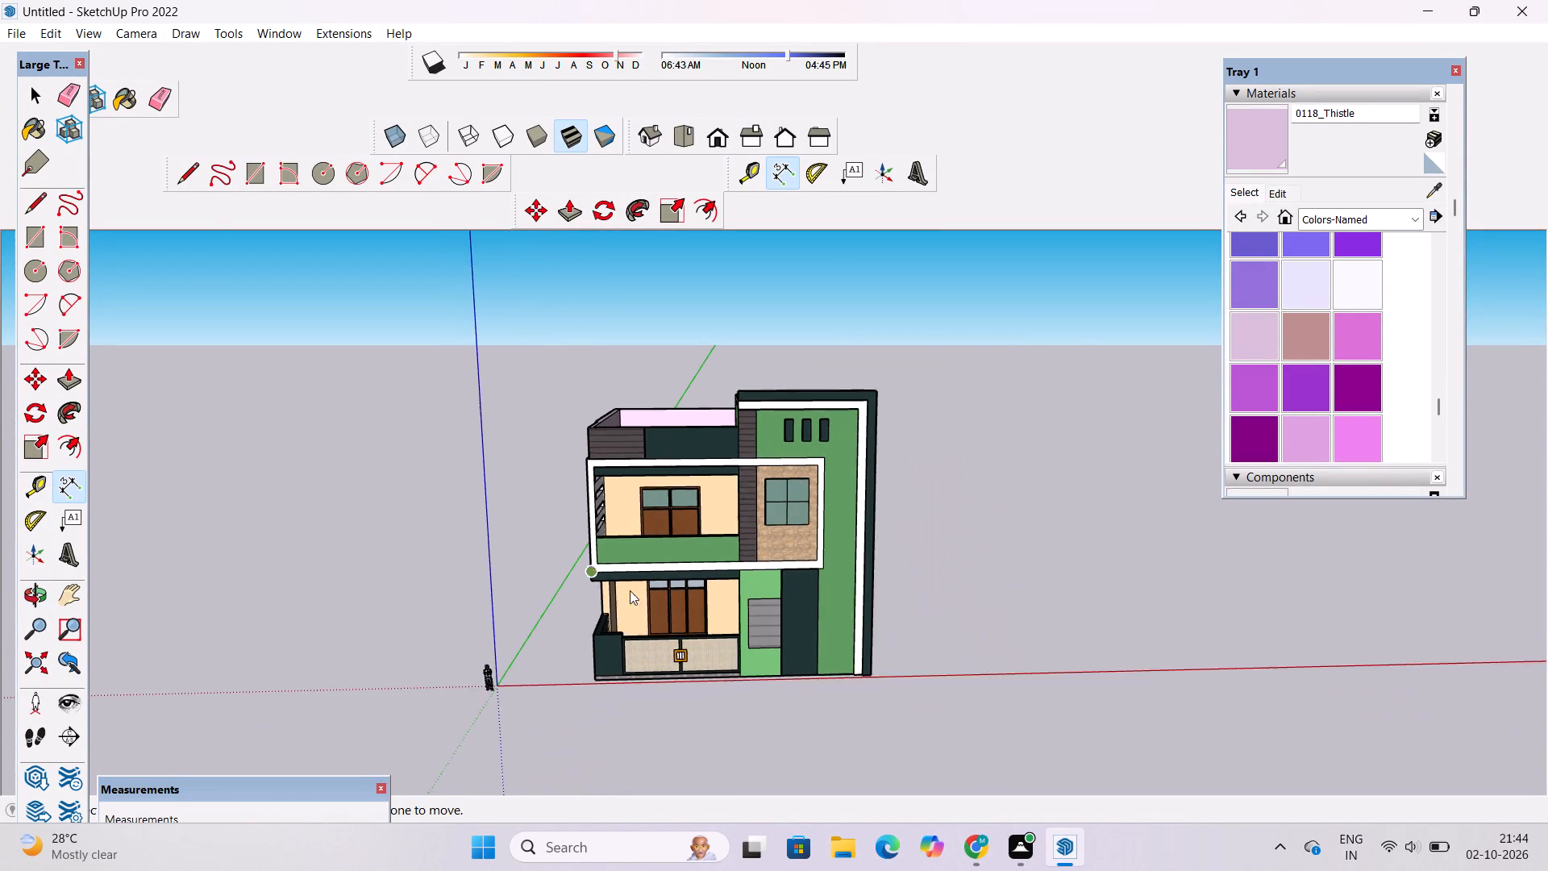
{"action": "scroll", "coordinate": [643, 598], "scroll_direction": "up", "scroll_amount": 12}
{"action": "scroll", "coordinate": [583, 569], "scroll_direction": "down", "scroll_amount": 8}
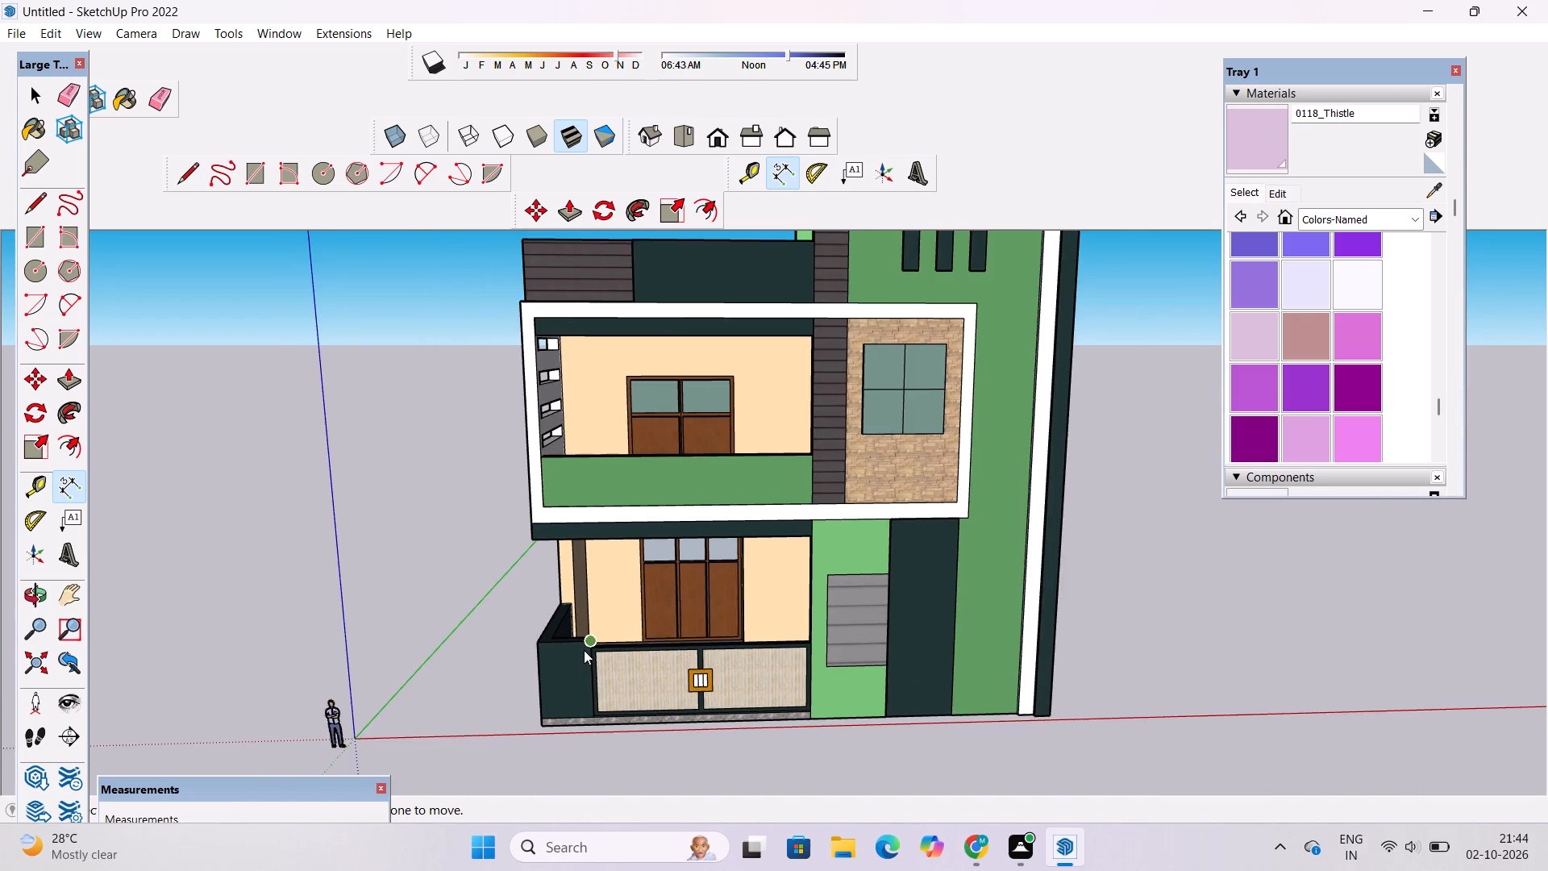
{"action": "scroll", "coordinate": [561, 709], "scroll_direction": "up", "scroll_amount": 15}
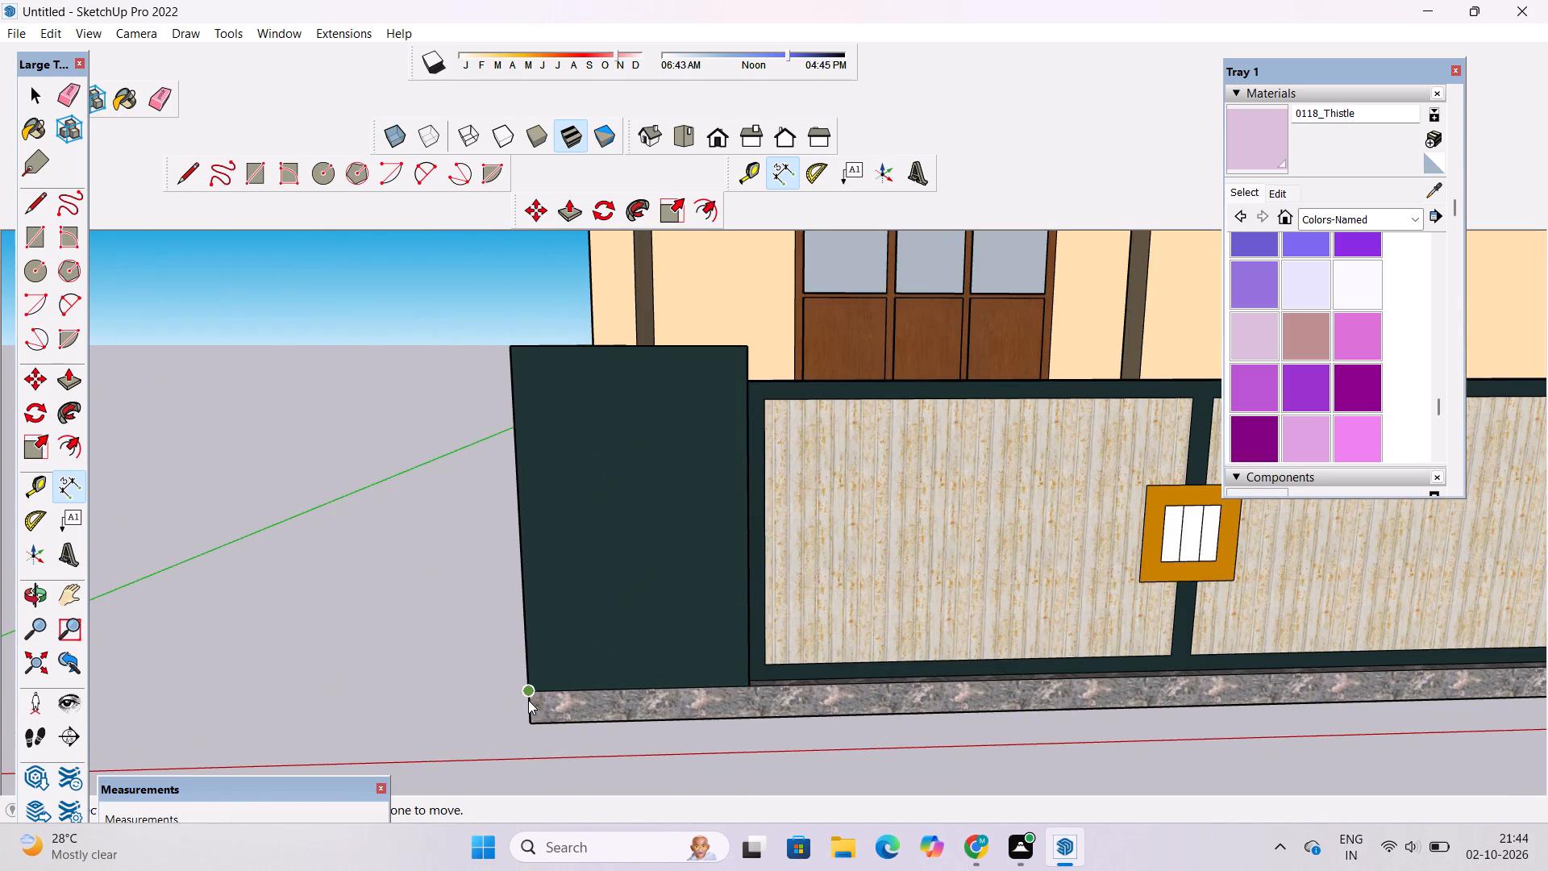
{"action": "left_click", "coordinate": [528, 686]}
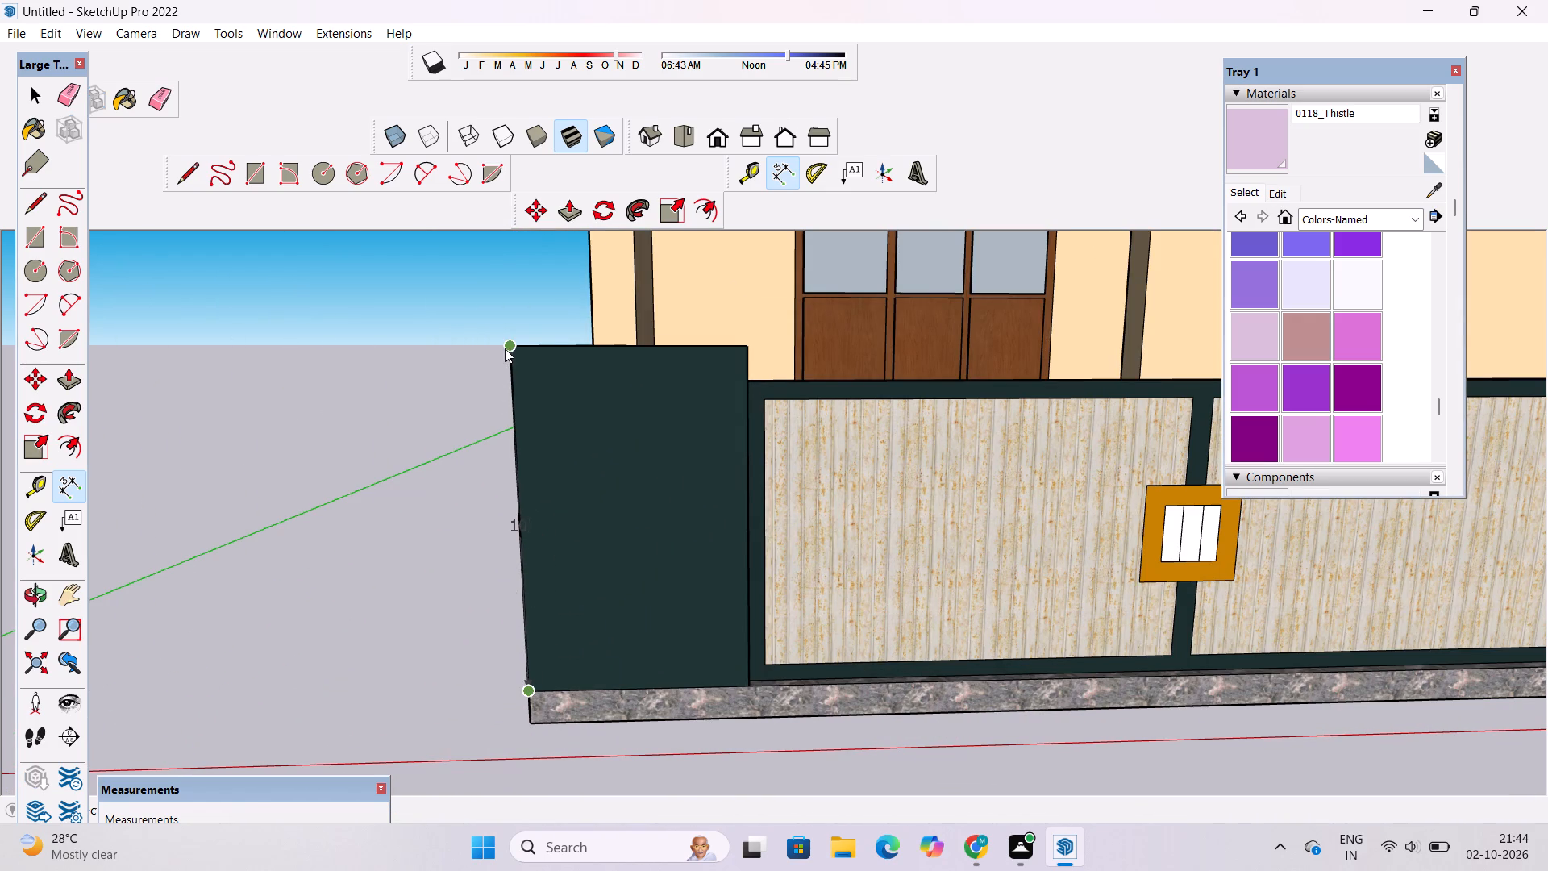
{"action": "left_click", "coordinate": [505, 348]}
{"action": "key", "text": "space"}
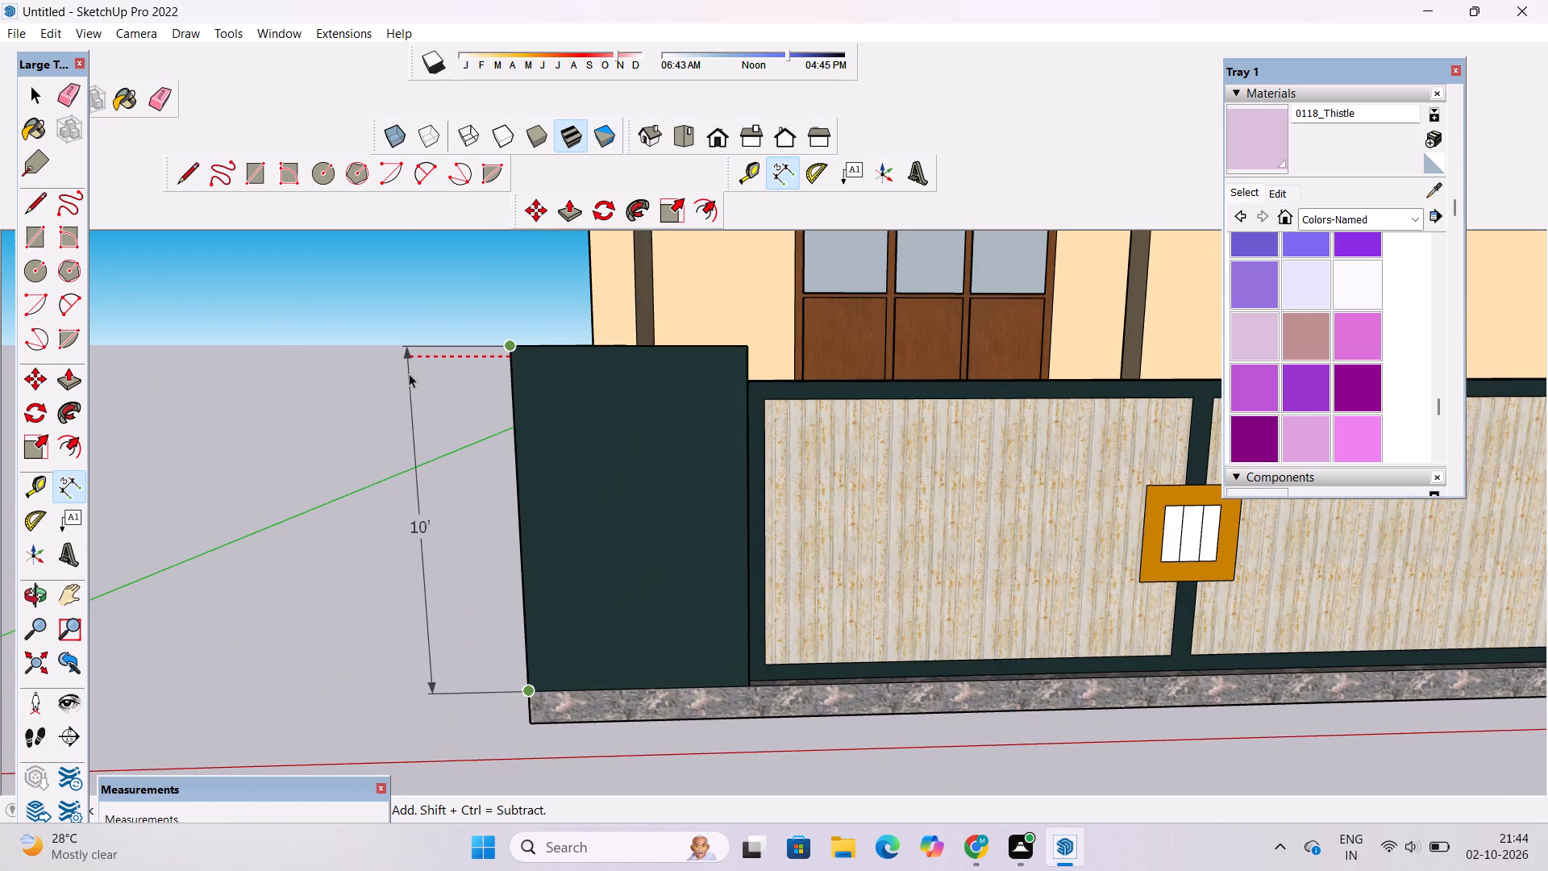
{"action": "scroll", "coordinate": [426, 410], "scroll_direction": "down", "scroll_amount": 2}
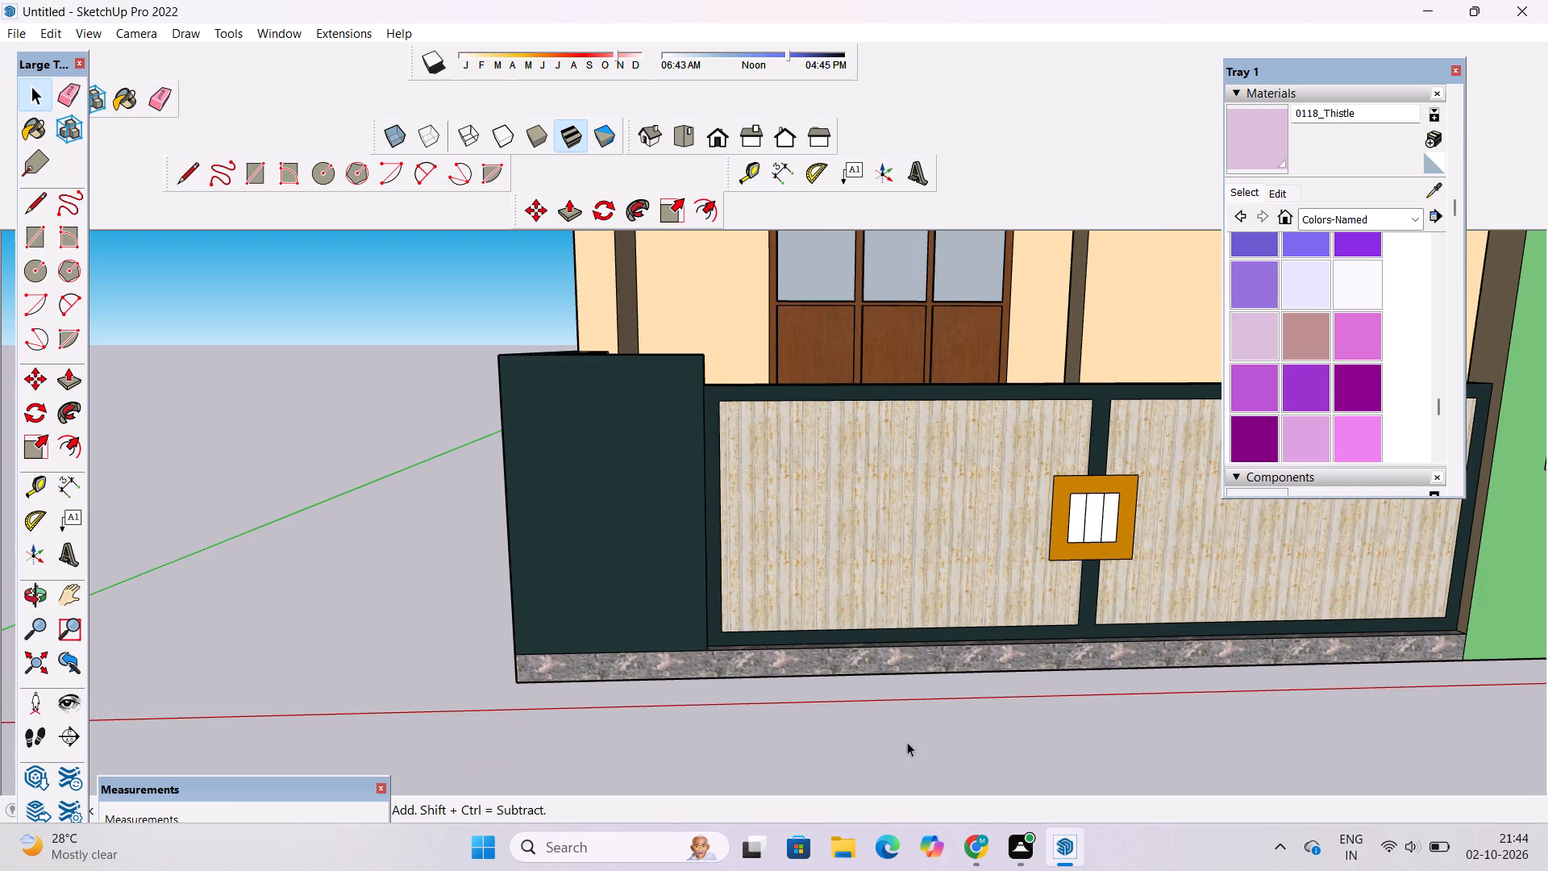
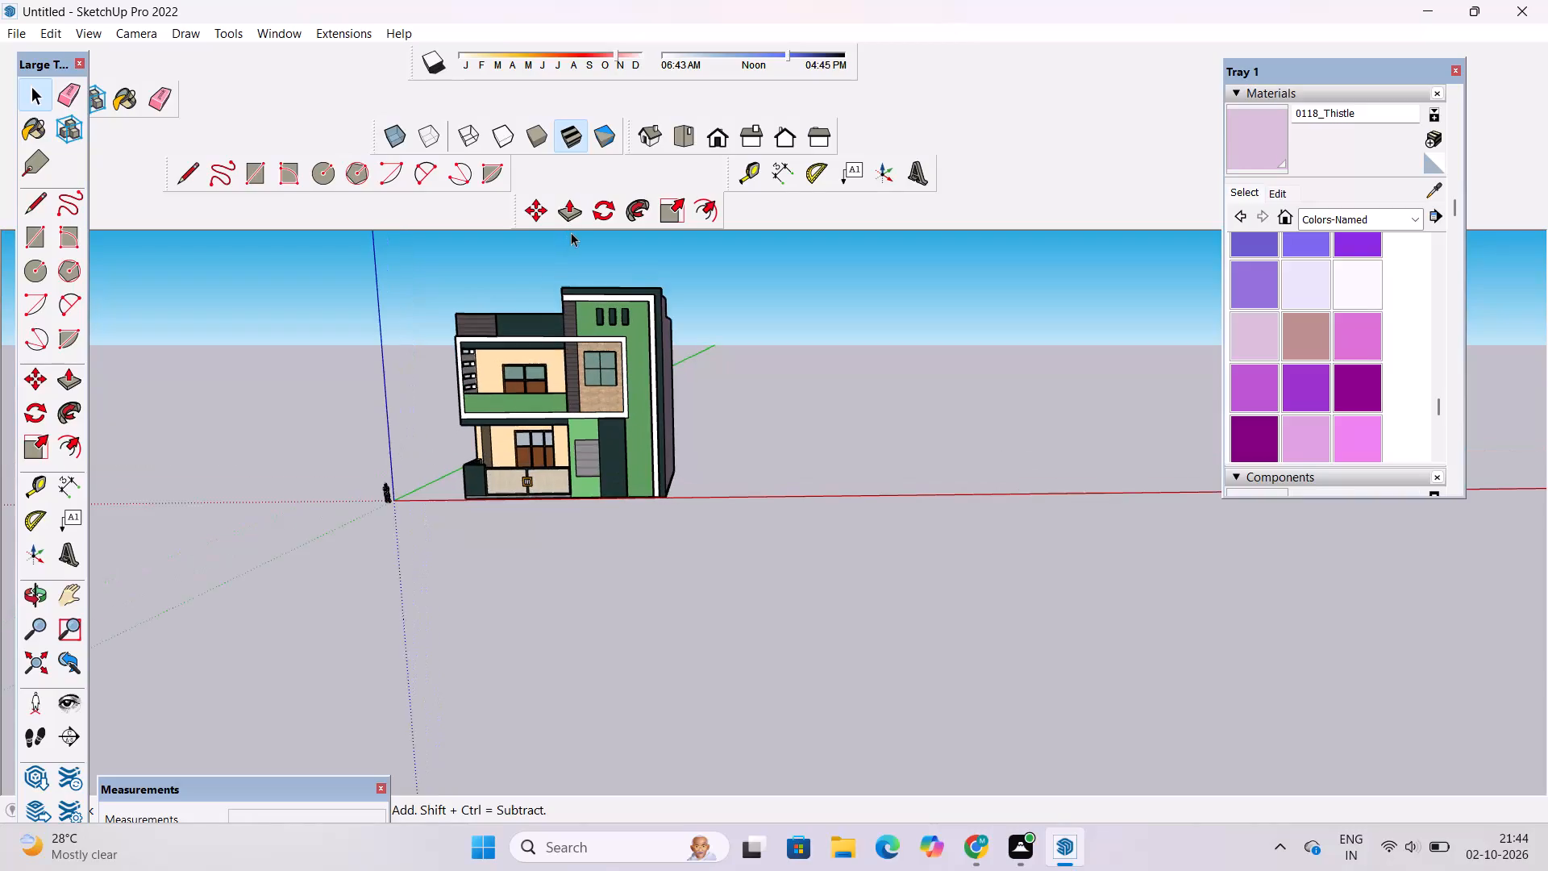
Close the tray that holds the materials and components.
{"action": "scroll", "coordinate": [571, 265], "scroll_direction": "up", "scroll_amount": 1}
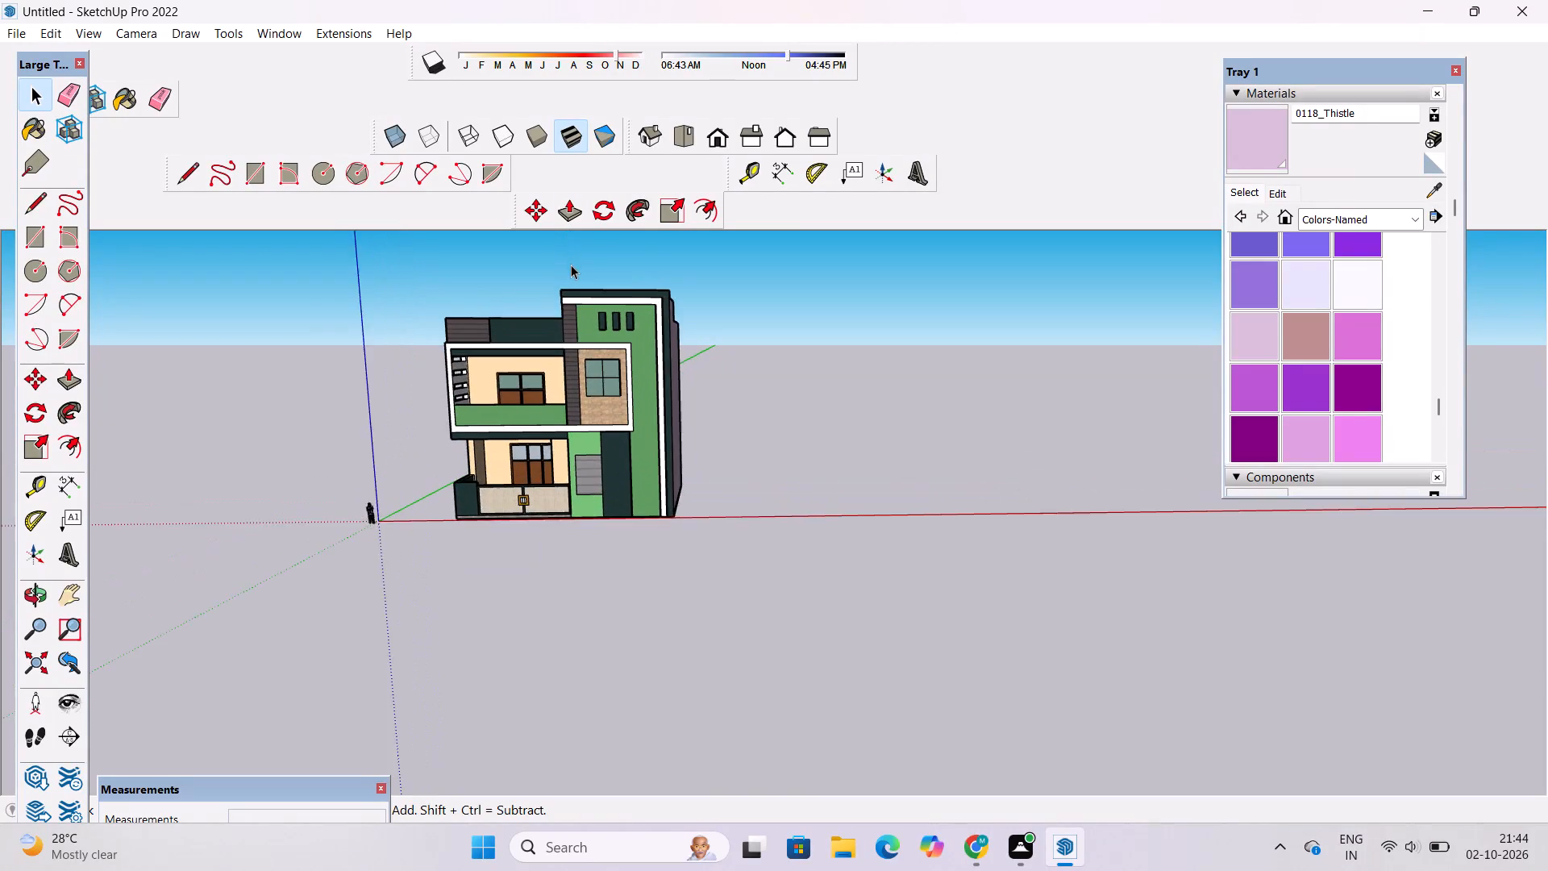
{"action": "scroll", "coordinate": [571, 265], "scroll_direction": "up", "scroll_amount": 1}
{"action": "left_click", "coordinate": [1457, 74]}
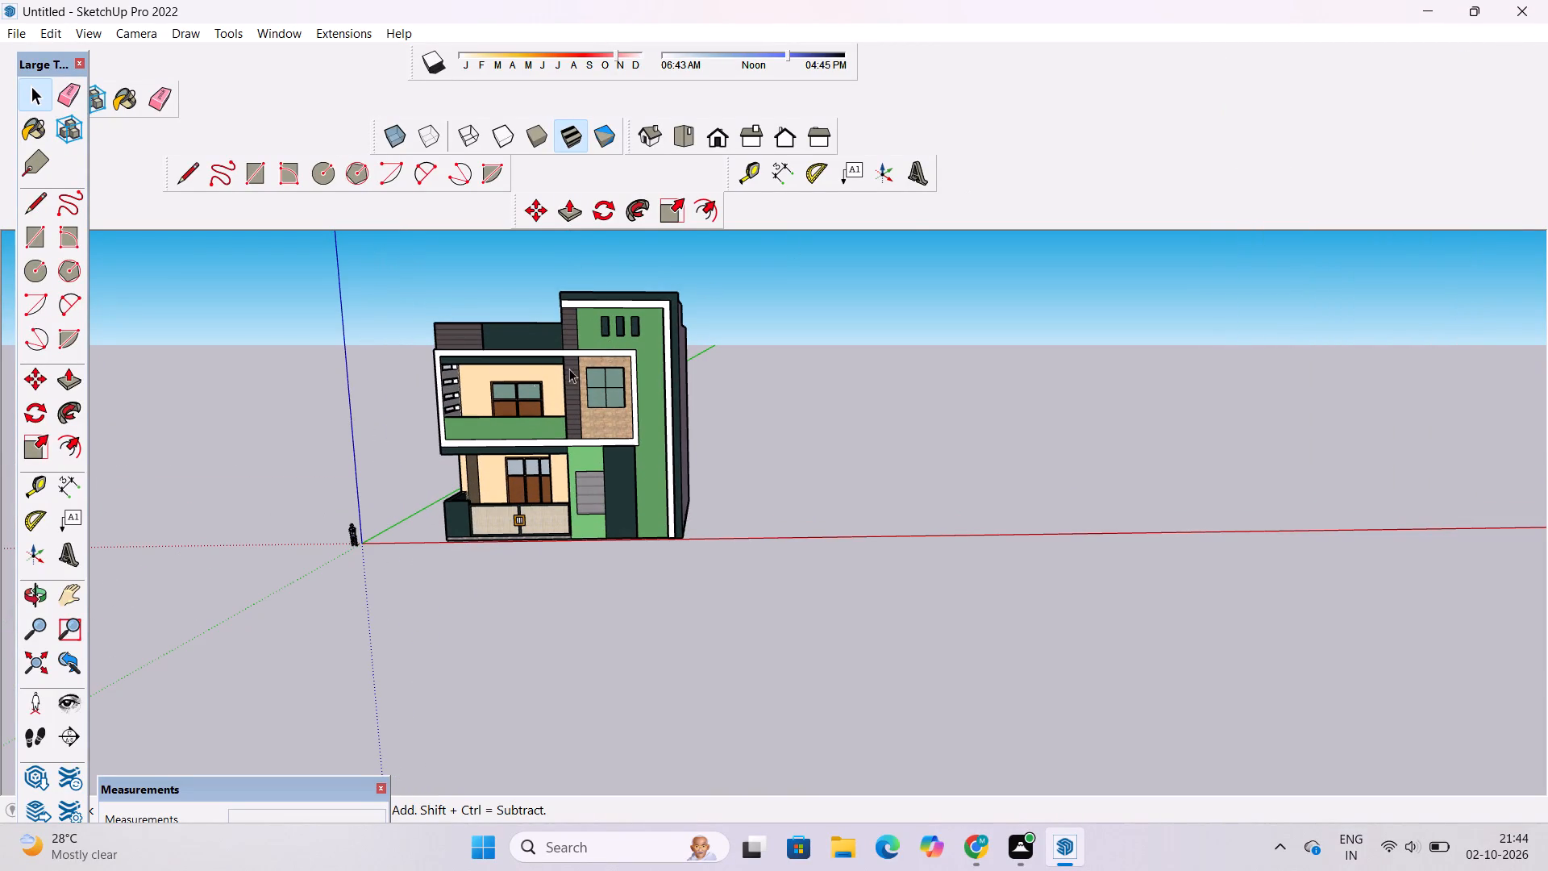
Save the house model in the Downloads folder under the name NEW HOUSE 1.
{"action": "scroll", "coordinate": [528, 400], "scroll_direction": "up", "scroll_amount": 6}
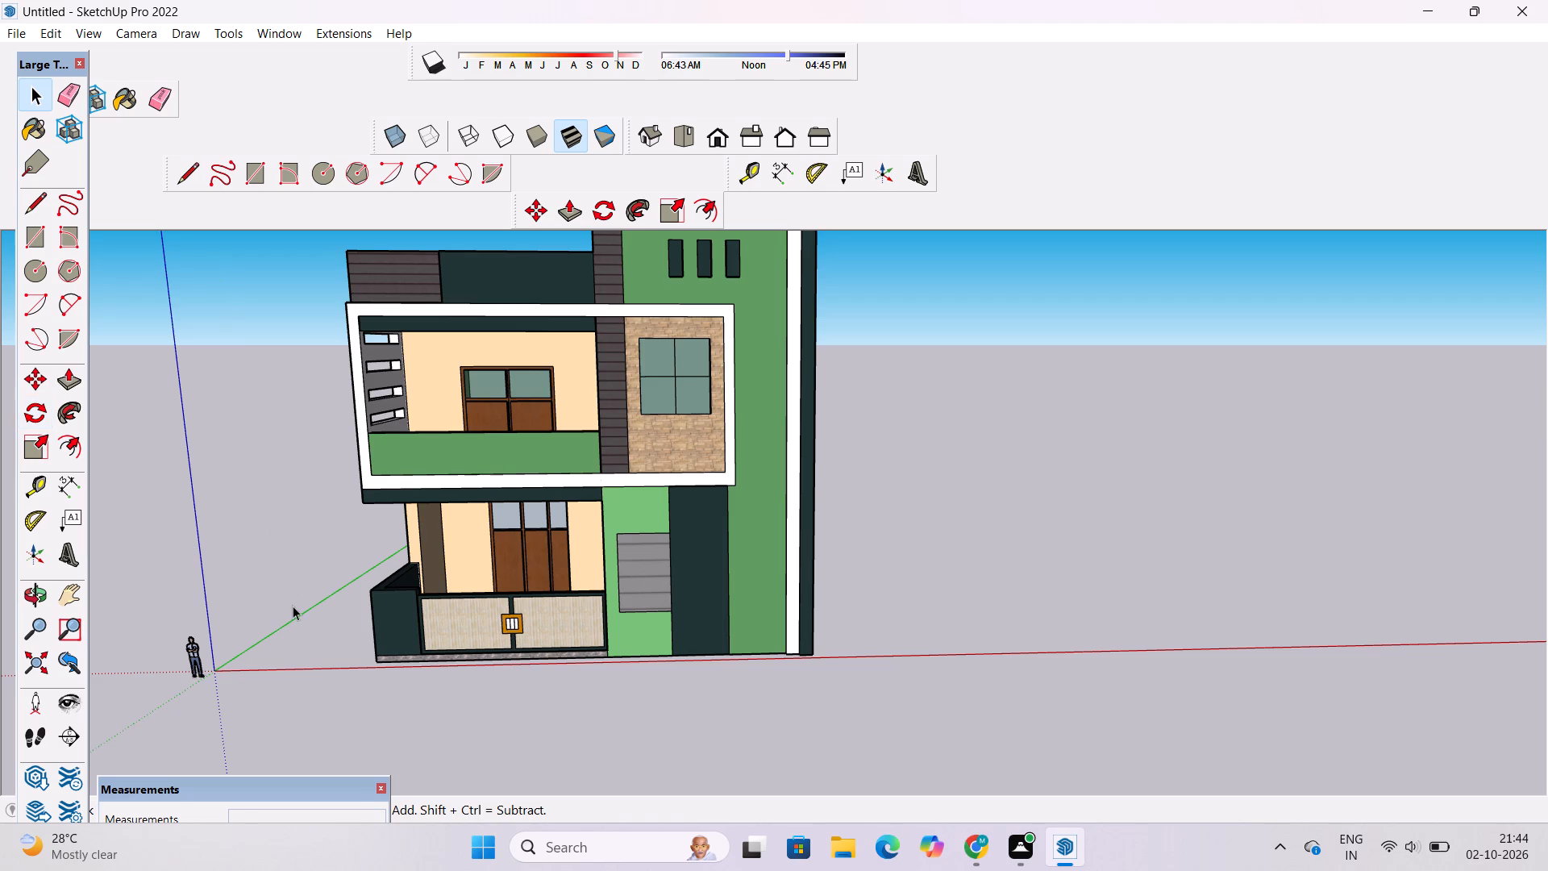
{"action": "key", "text": "ctrl+s"}
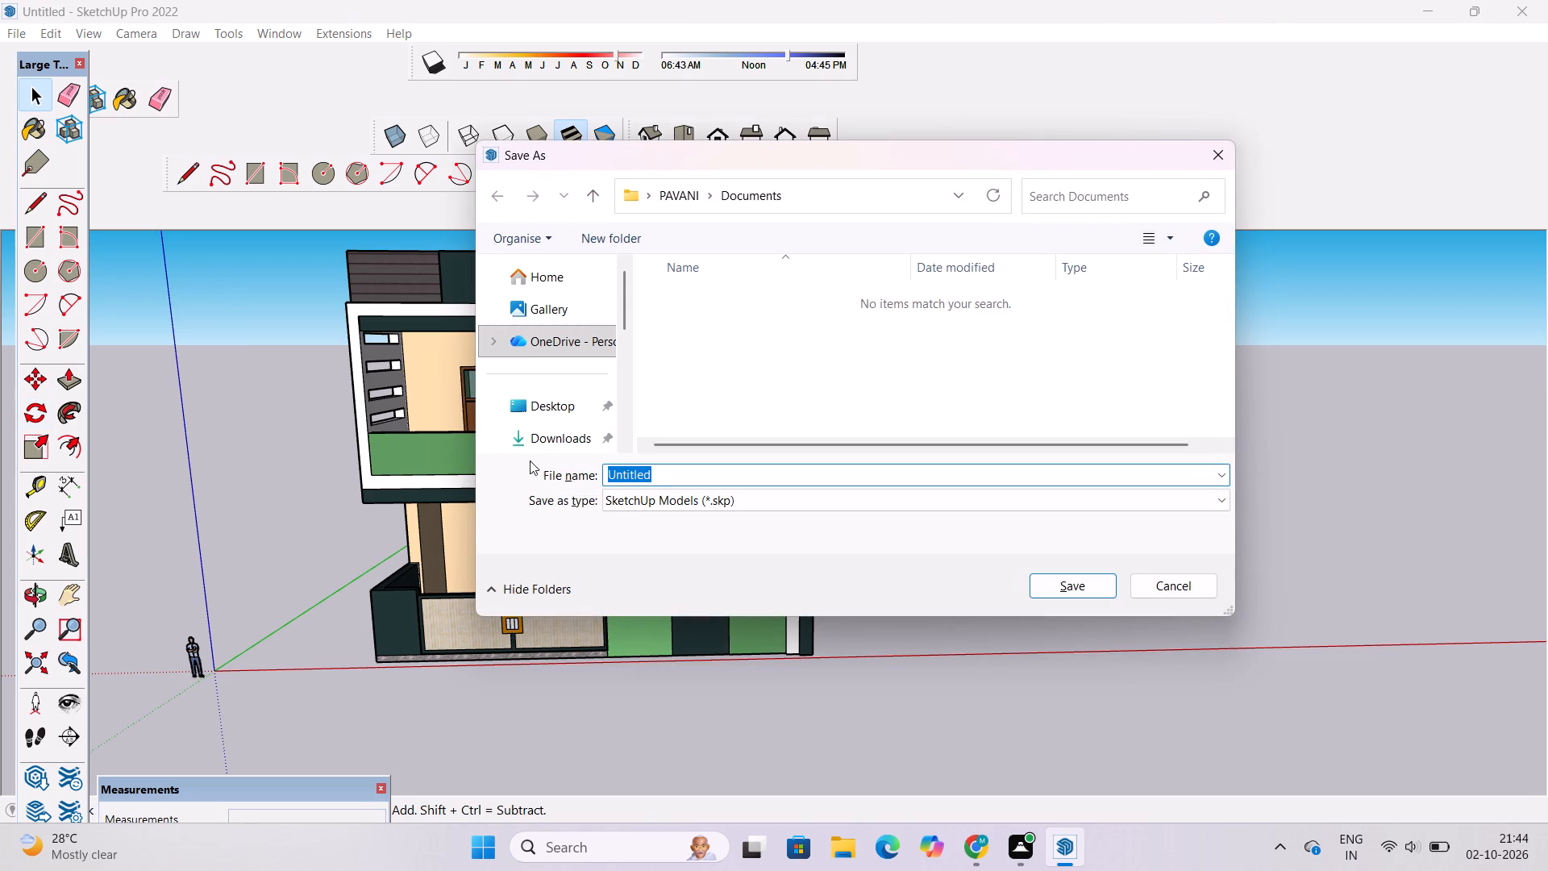
{"action": "left_click", "coordinate": [535, 442]}
{"action": "left_click", "coordinate": [658, 469]}
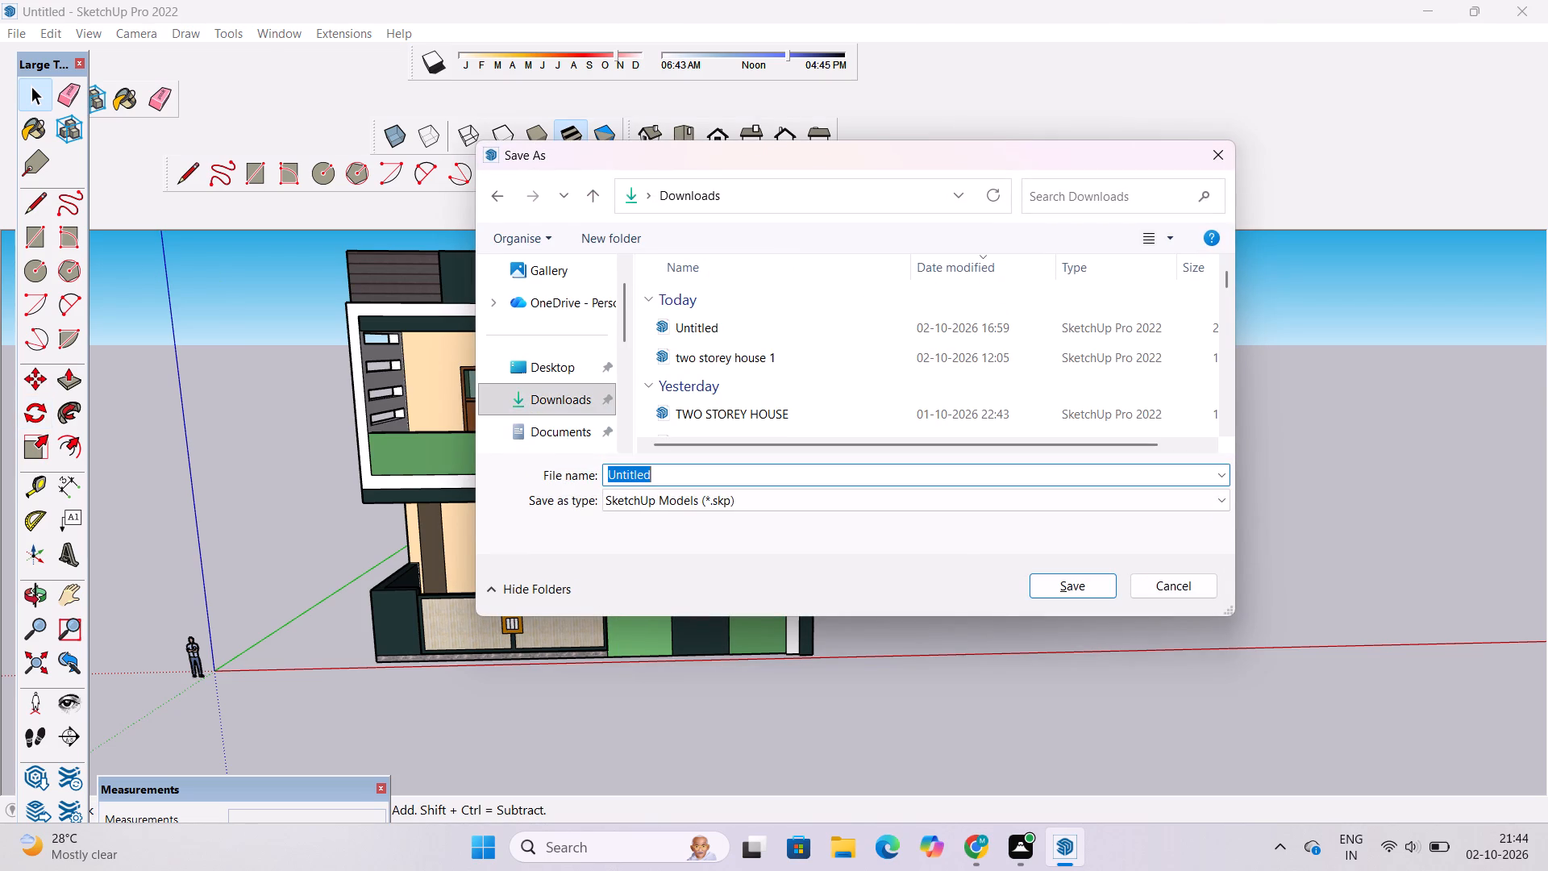
{"action": "key", "text": "BackSpace"}
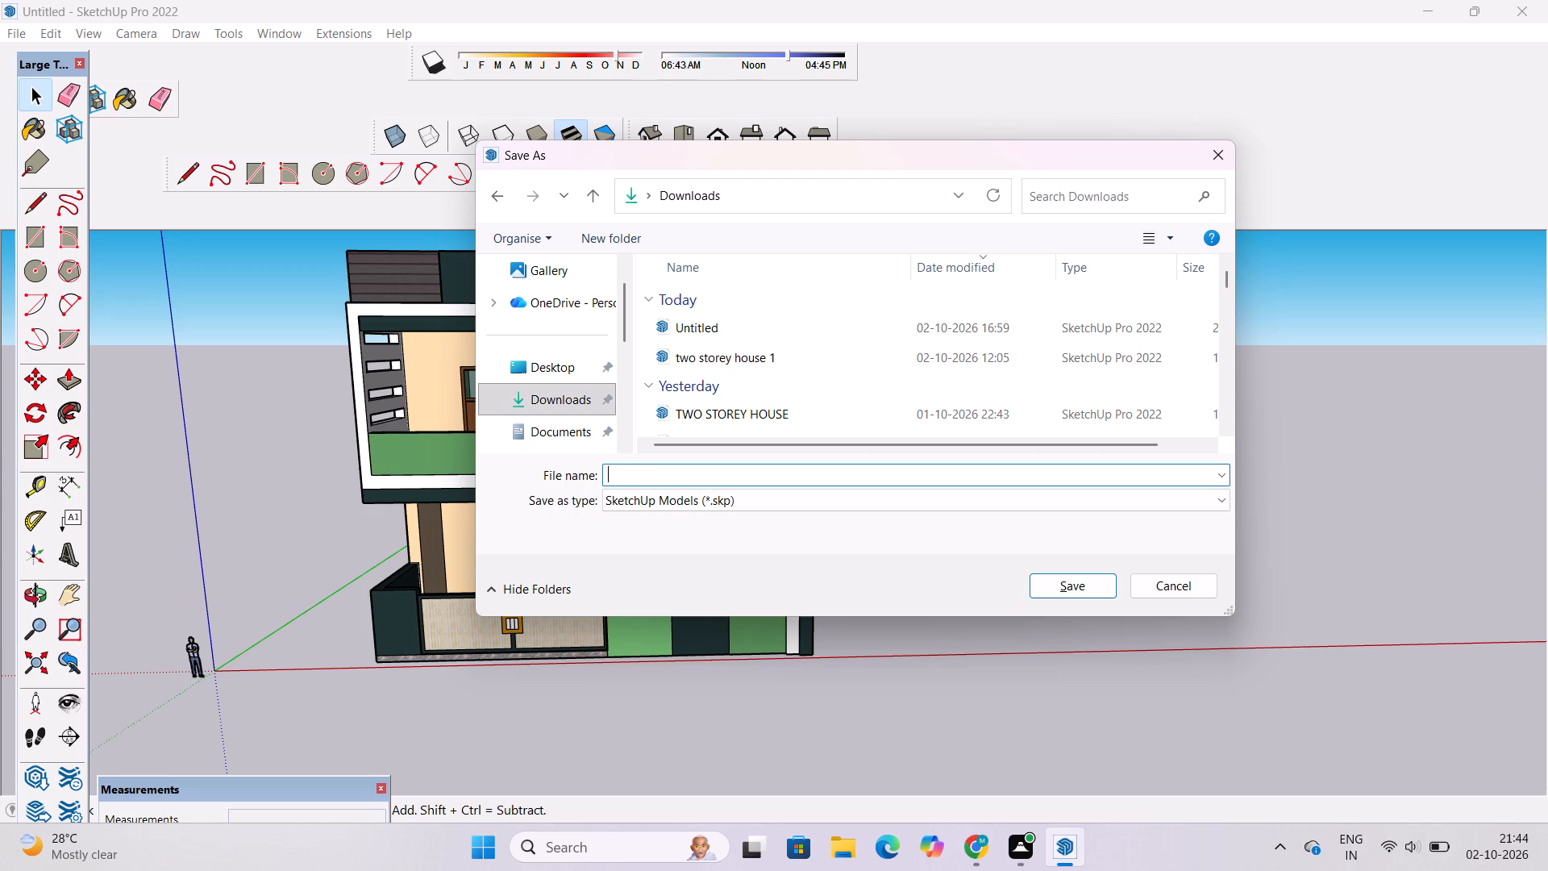
{"action": "type", "text": "NEW HOUSE"}
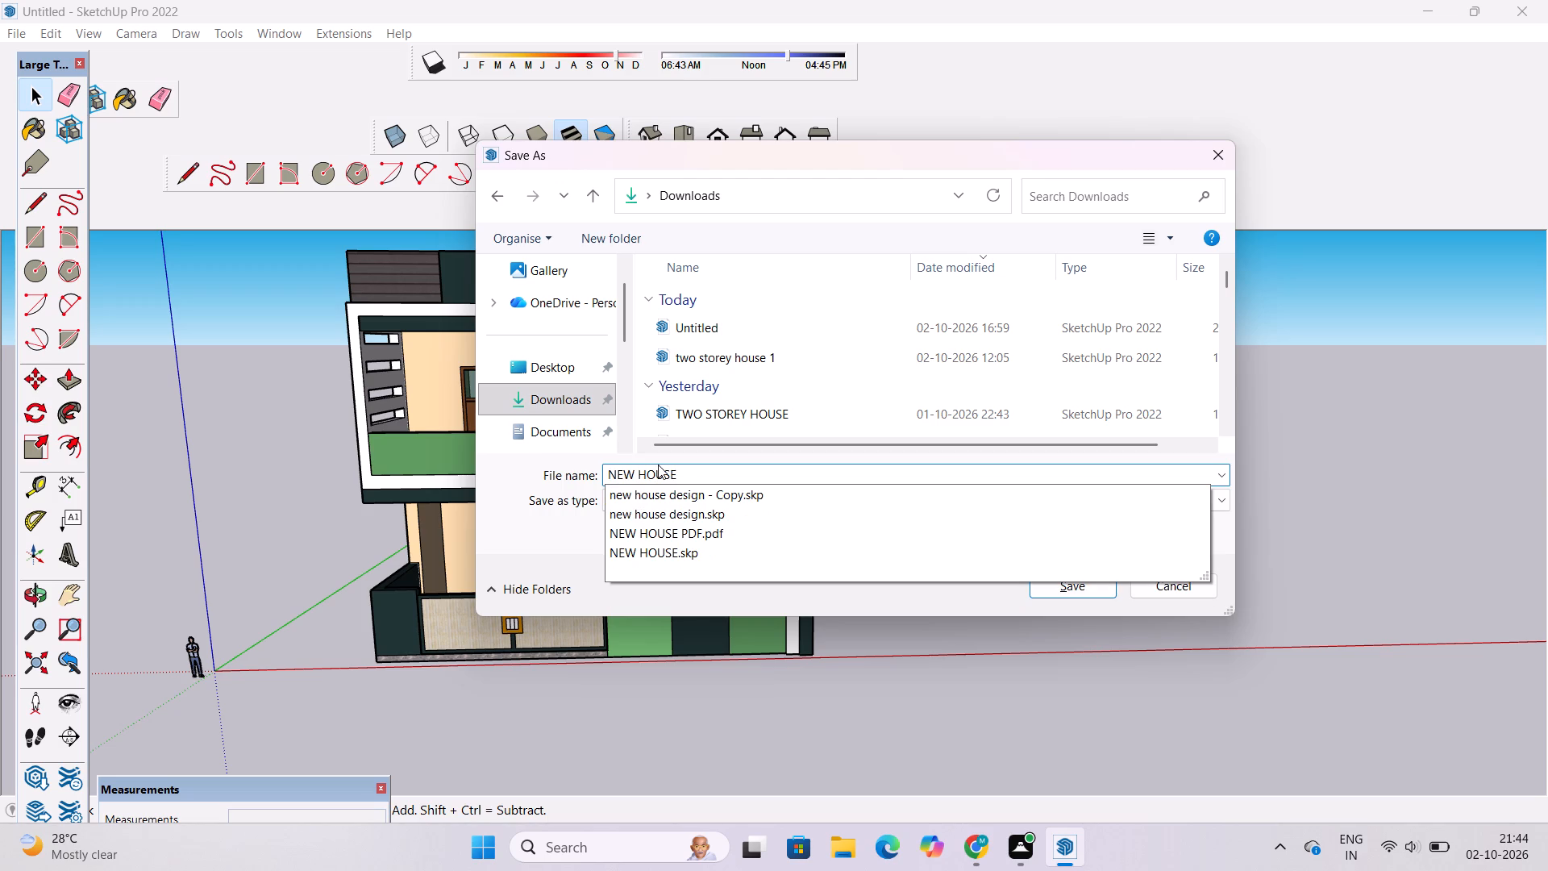
{"action": "key", "text": "space"}
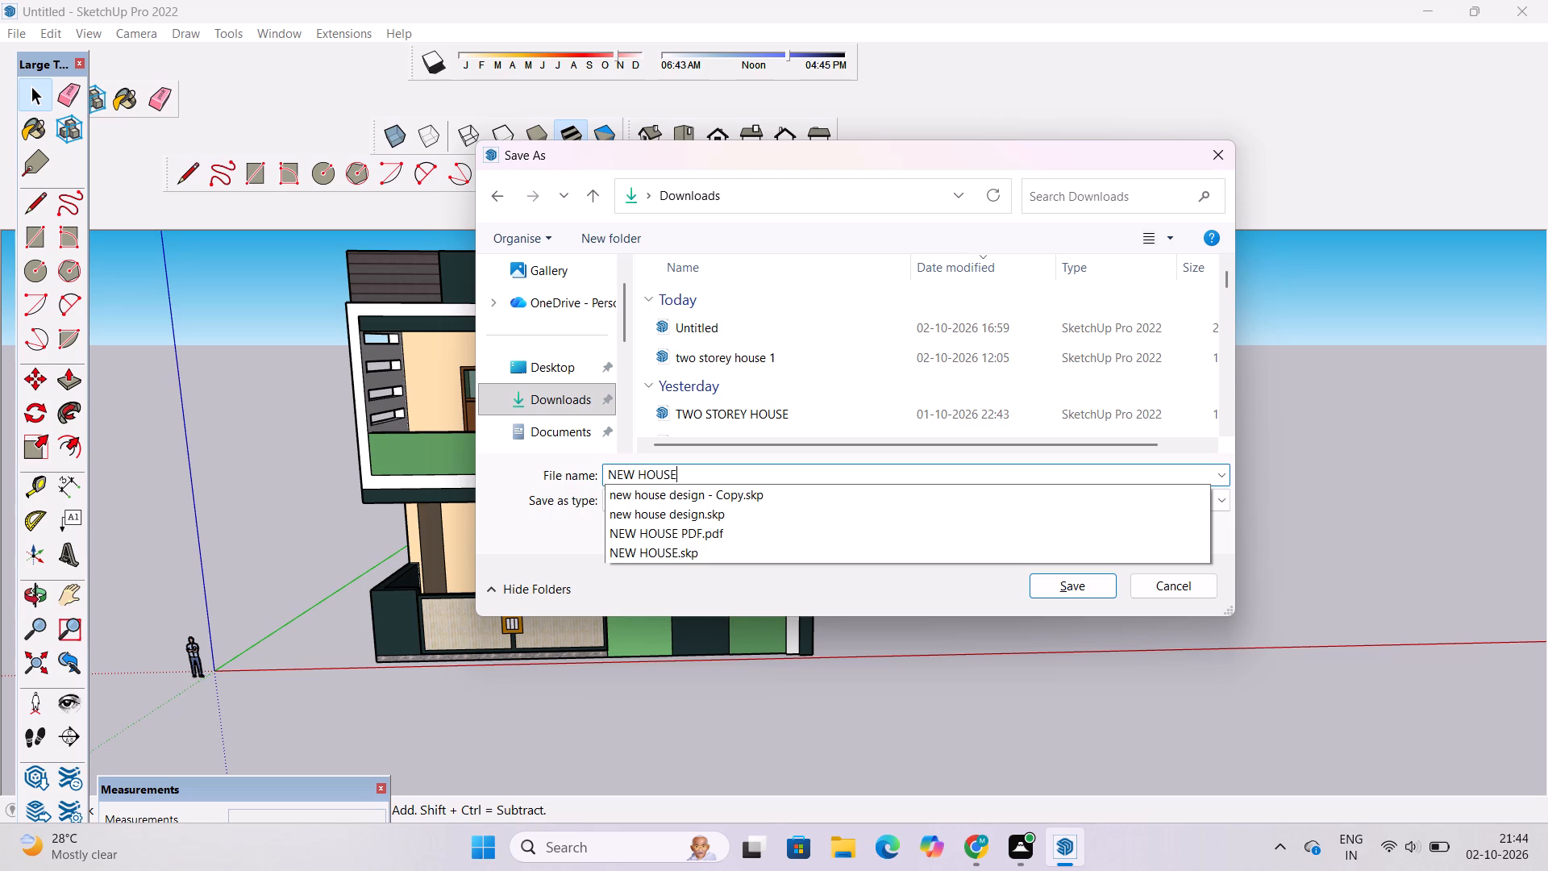
{"action": "type", "text": "1"}
{"action": "left_click", "coordinate": [1052, 584]}
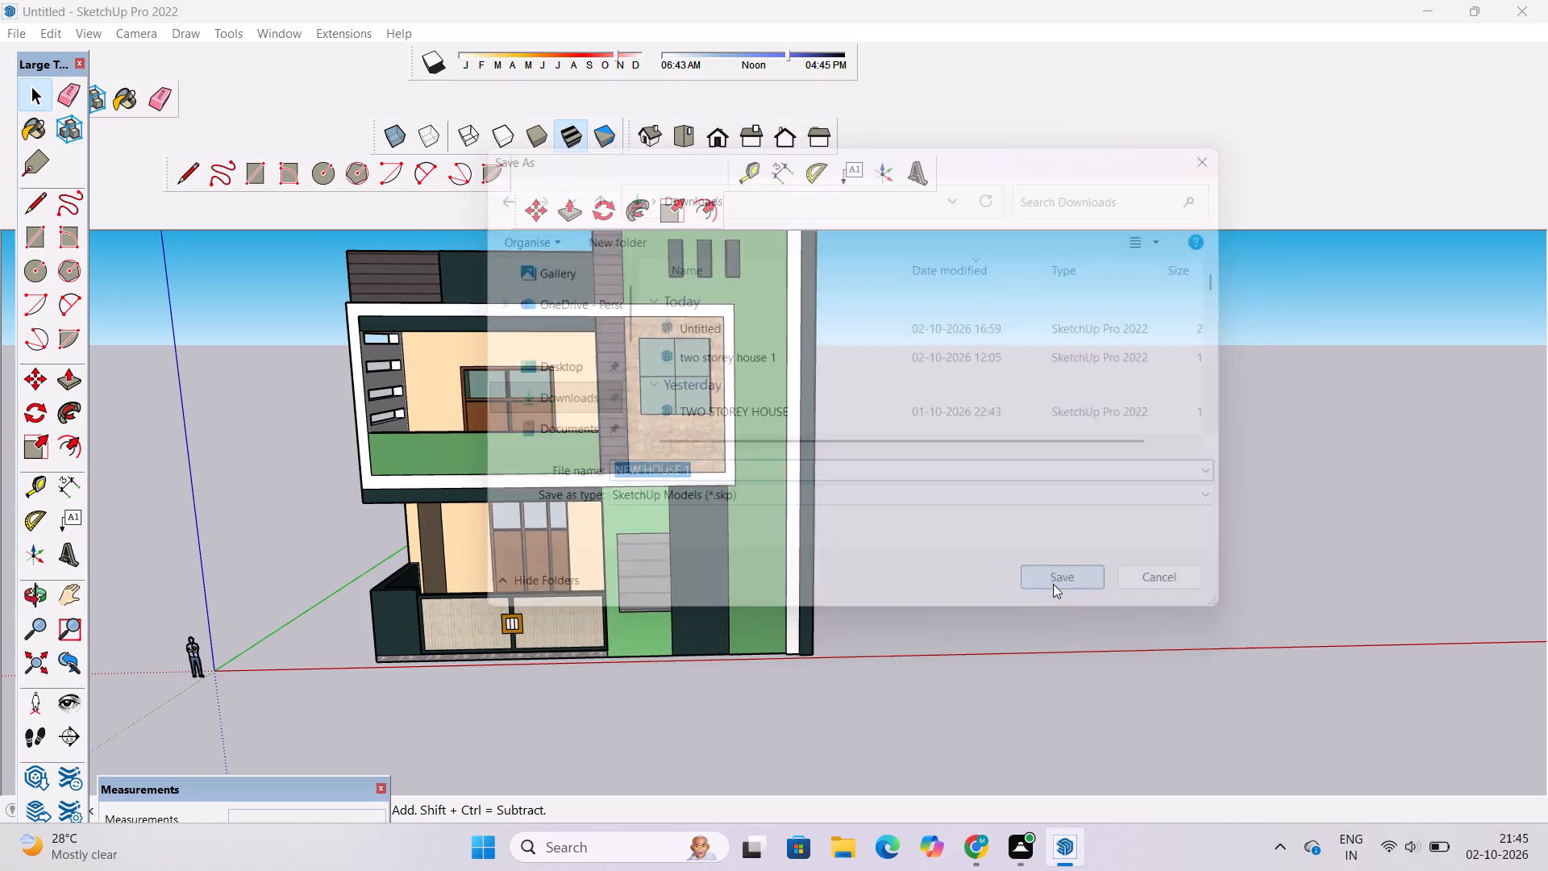
Export the current view as a 2D graphic in PDF format to Downloads, named NEW HOUSE 1 PDF.
{"action": "left_click", "coordinate": [16, 29]}
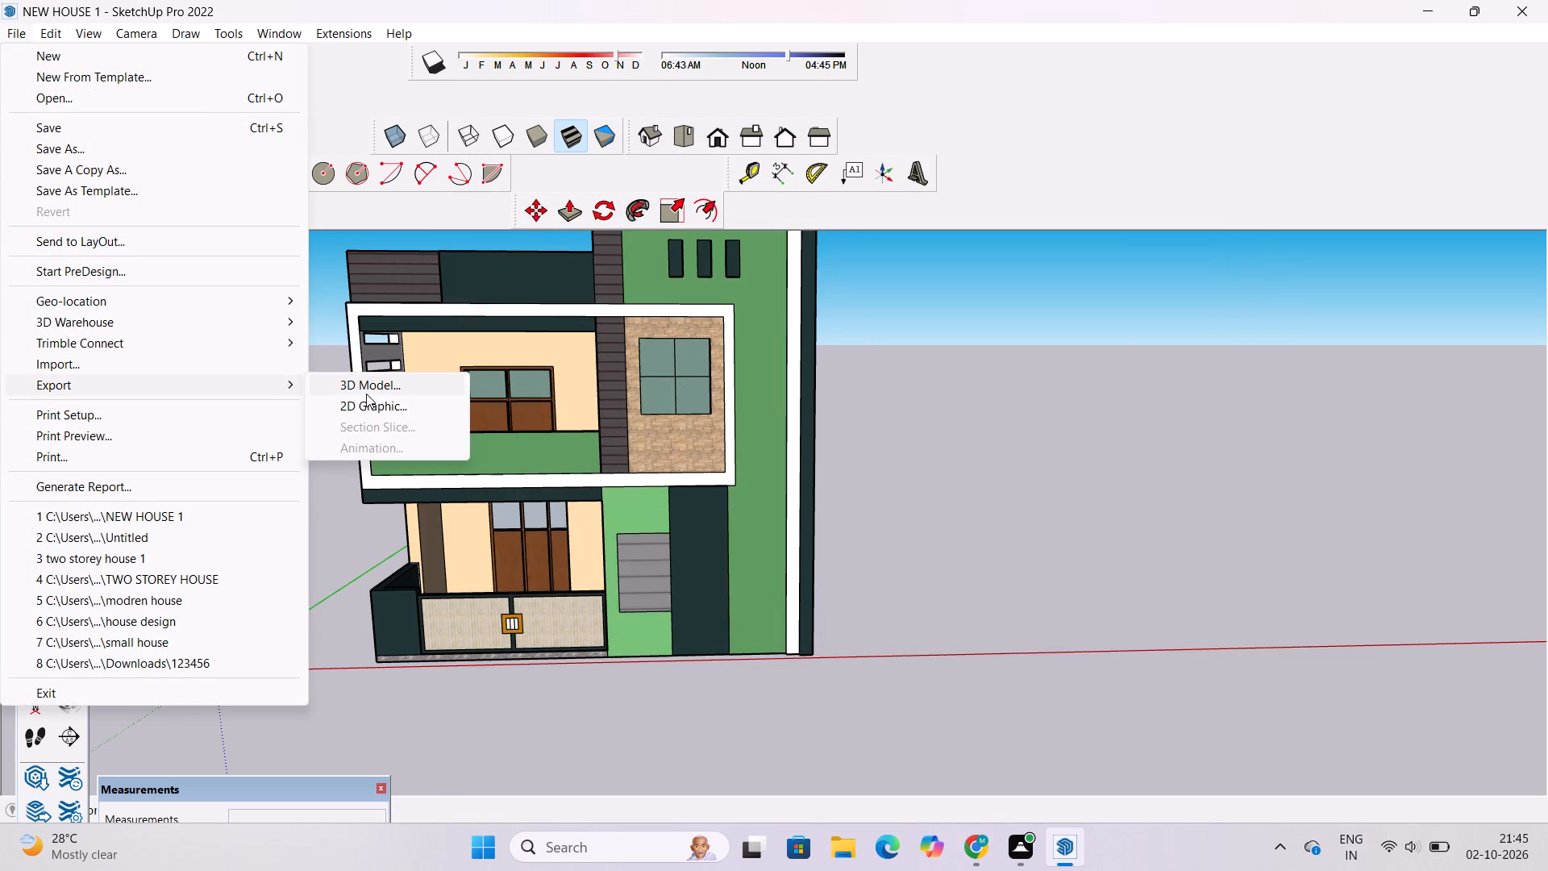
{"action": "left_click", "coordinate": [369, 401]}
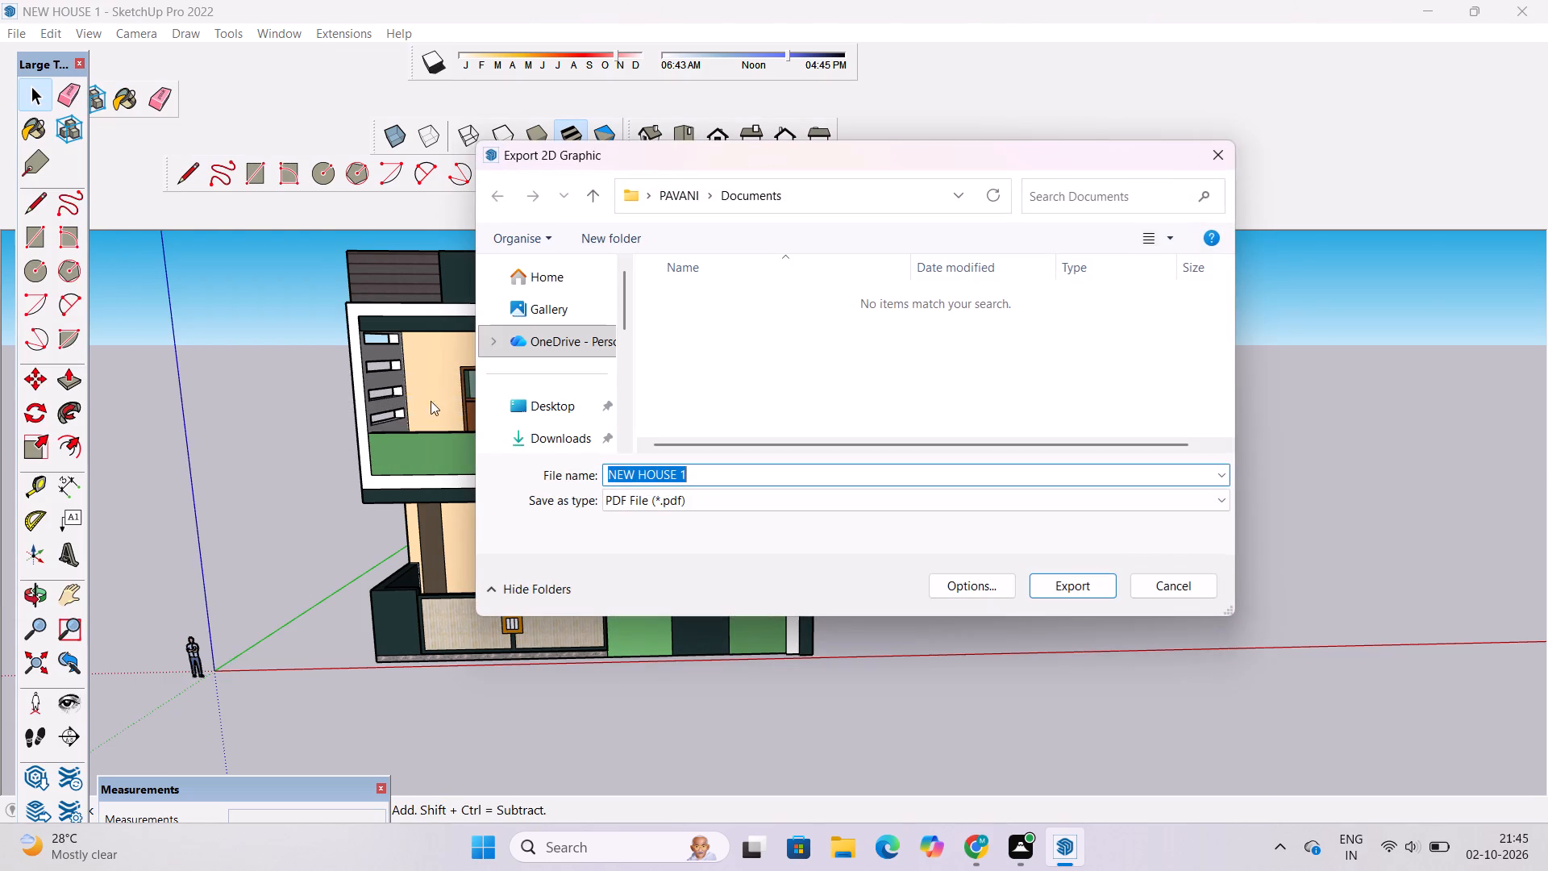
{"action": "left_click", "coordinate": [564, 440]}
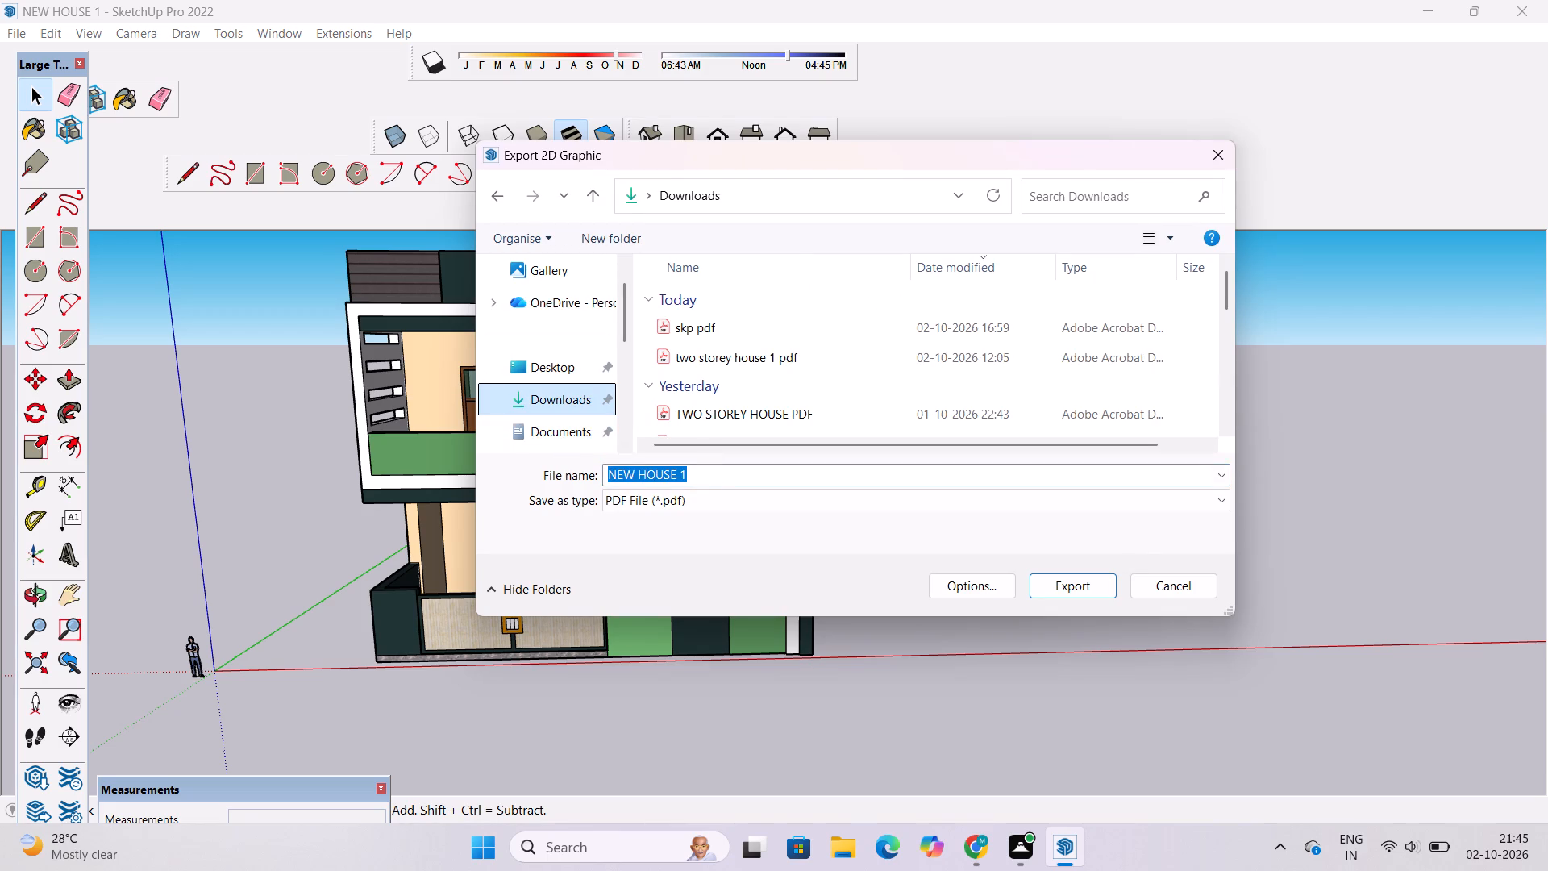
{"action": "double_click", "coordinate": [695, 482]}
{"action": "left_click", "coordinate": [695, 477]}
{"action": "key", "text": "space"}
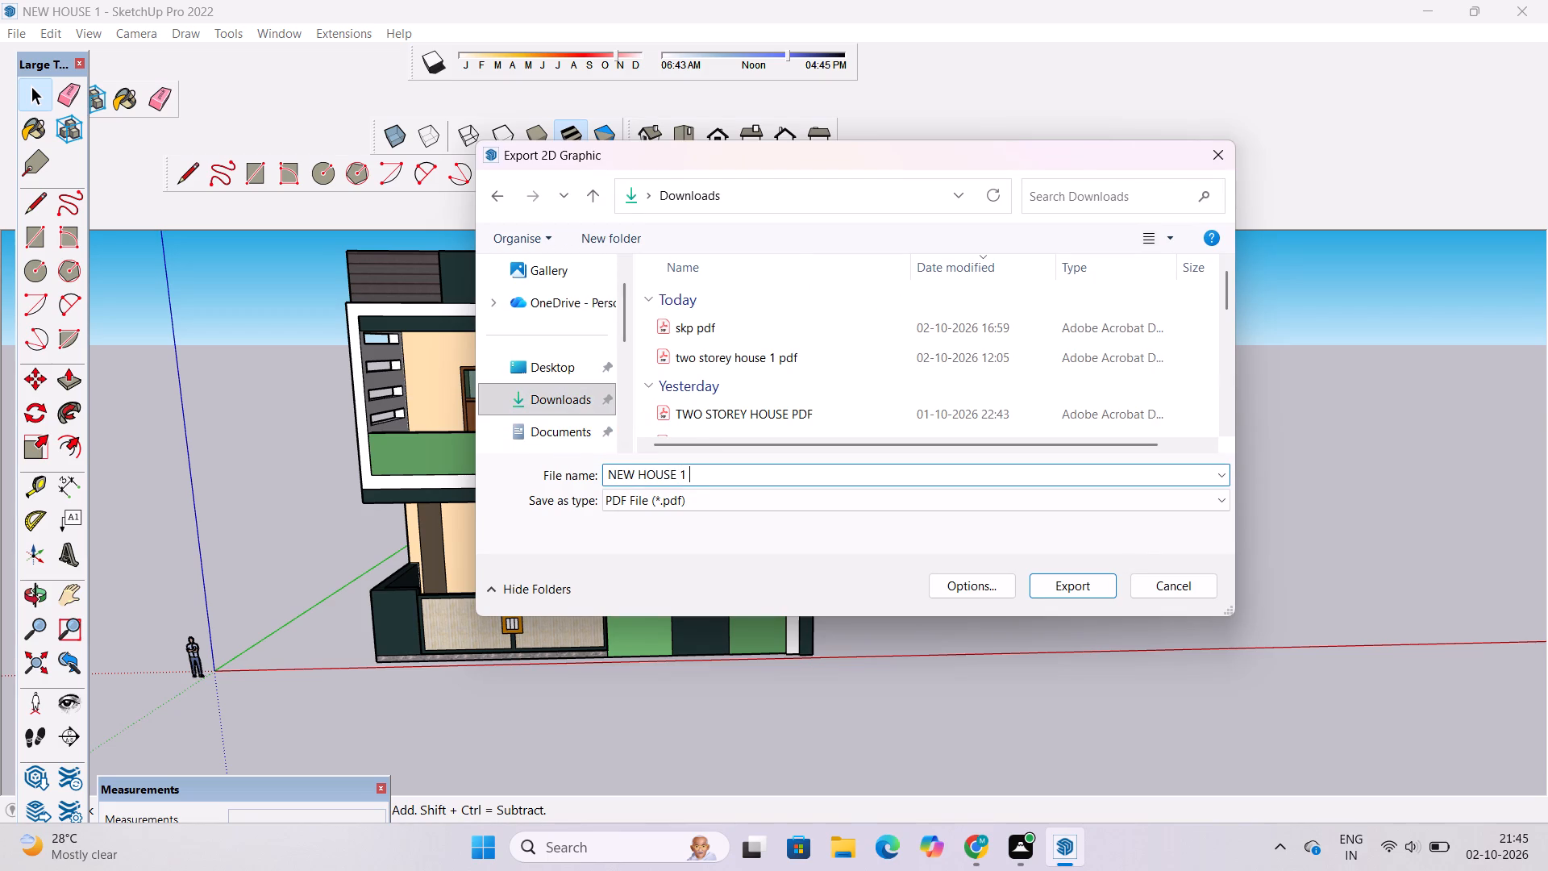
{"action": "type", "text": "PDF"}
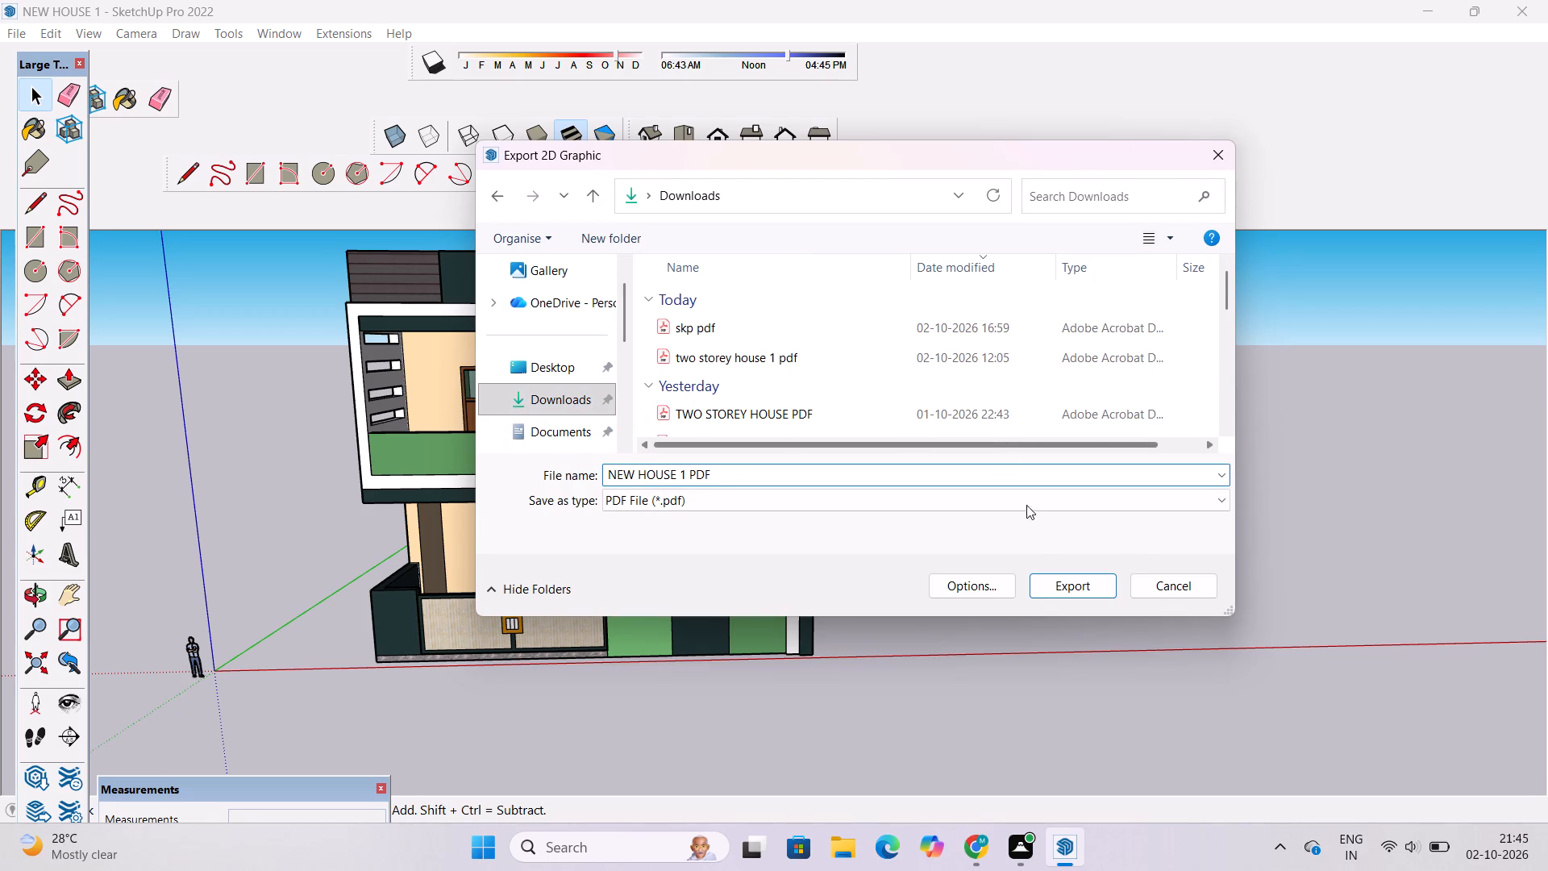
{"action": "left_click", "coordinate": [1055, 576]}
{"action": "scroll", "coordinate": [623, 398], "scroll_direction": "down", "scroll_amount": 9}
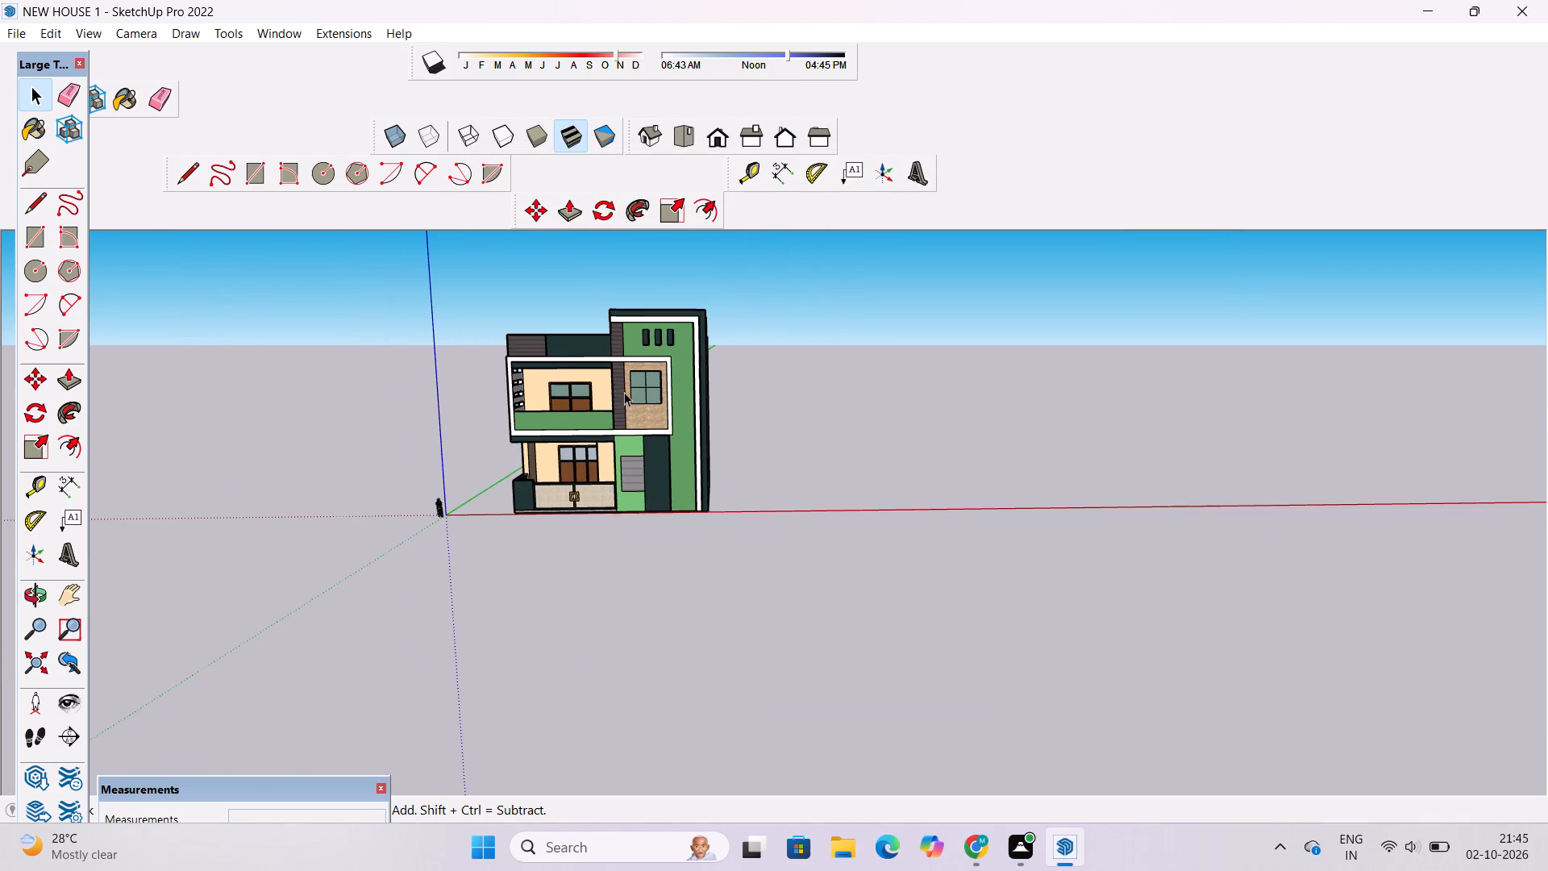